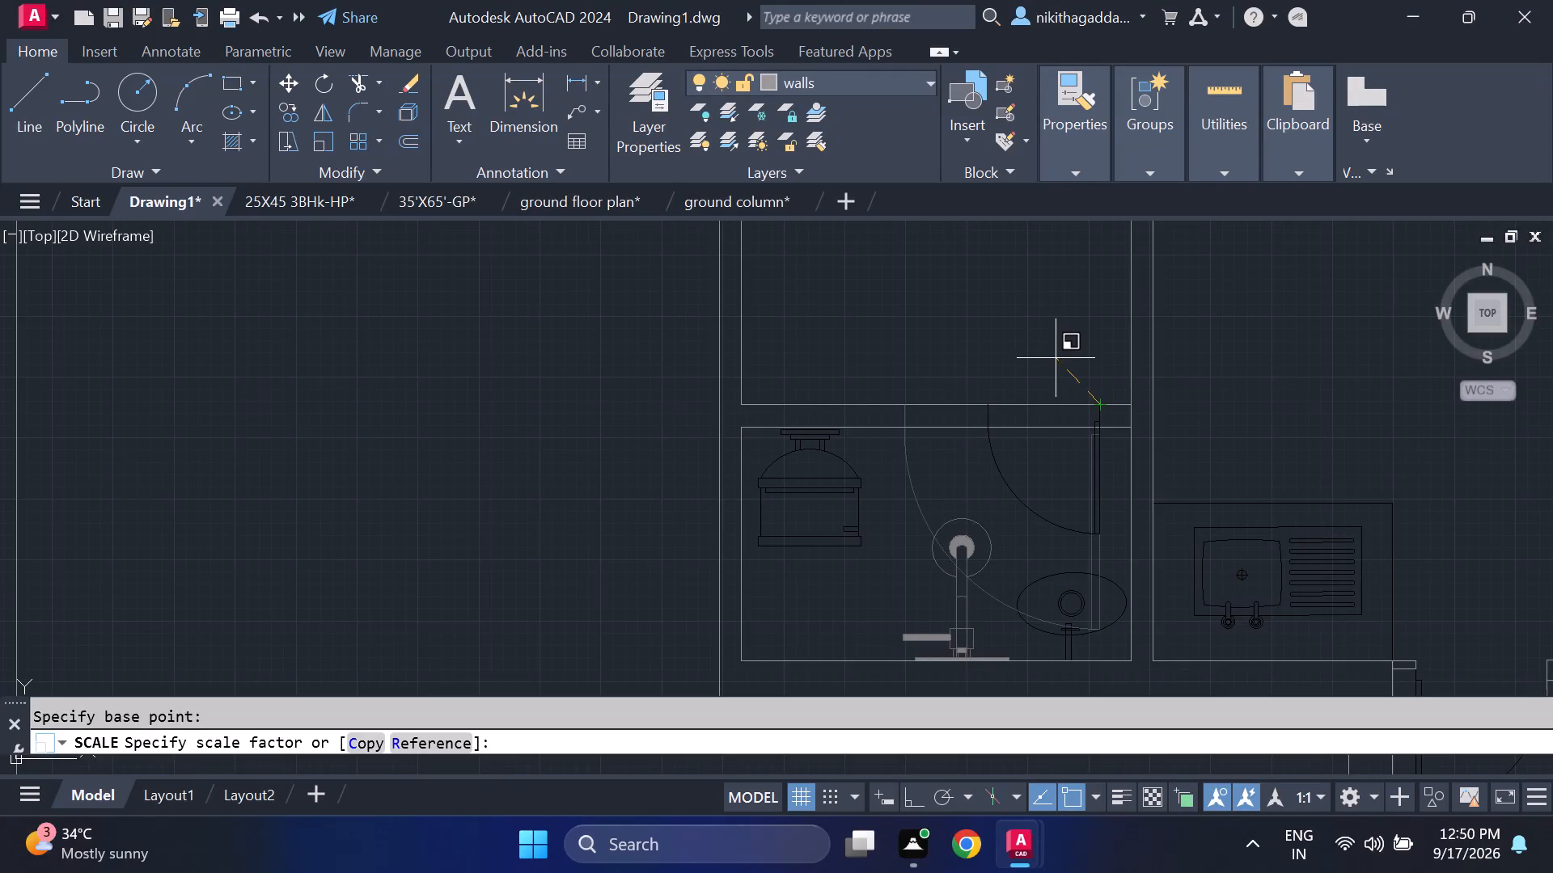
Finish scaling down the door in the upper wall of the toilet beside the kitchen.
{"action": "left_click", "coordinate": [1056, 358]}
Copy the toilet door to the upper wall of the middle-left bedroom, near its right corner.
{"action": "left_click", "coordinate": [1108, 437]}
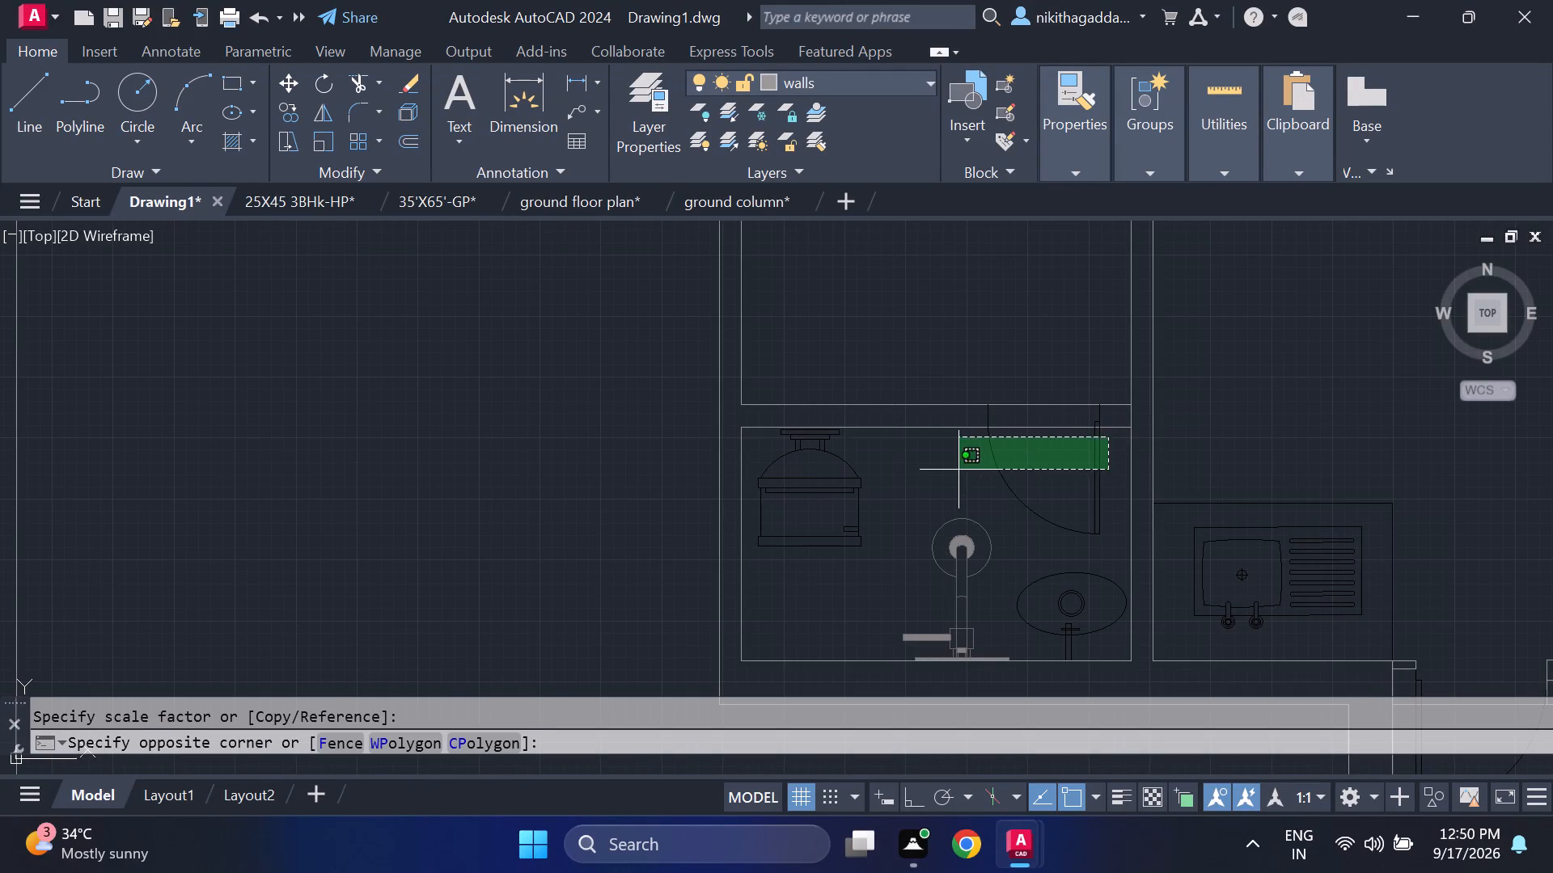
{"action": "left_click", "coordinate": [958, 470]}
{"action": "type", "text": "co"}
{"action": "key", "text": "Return"}
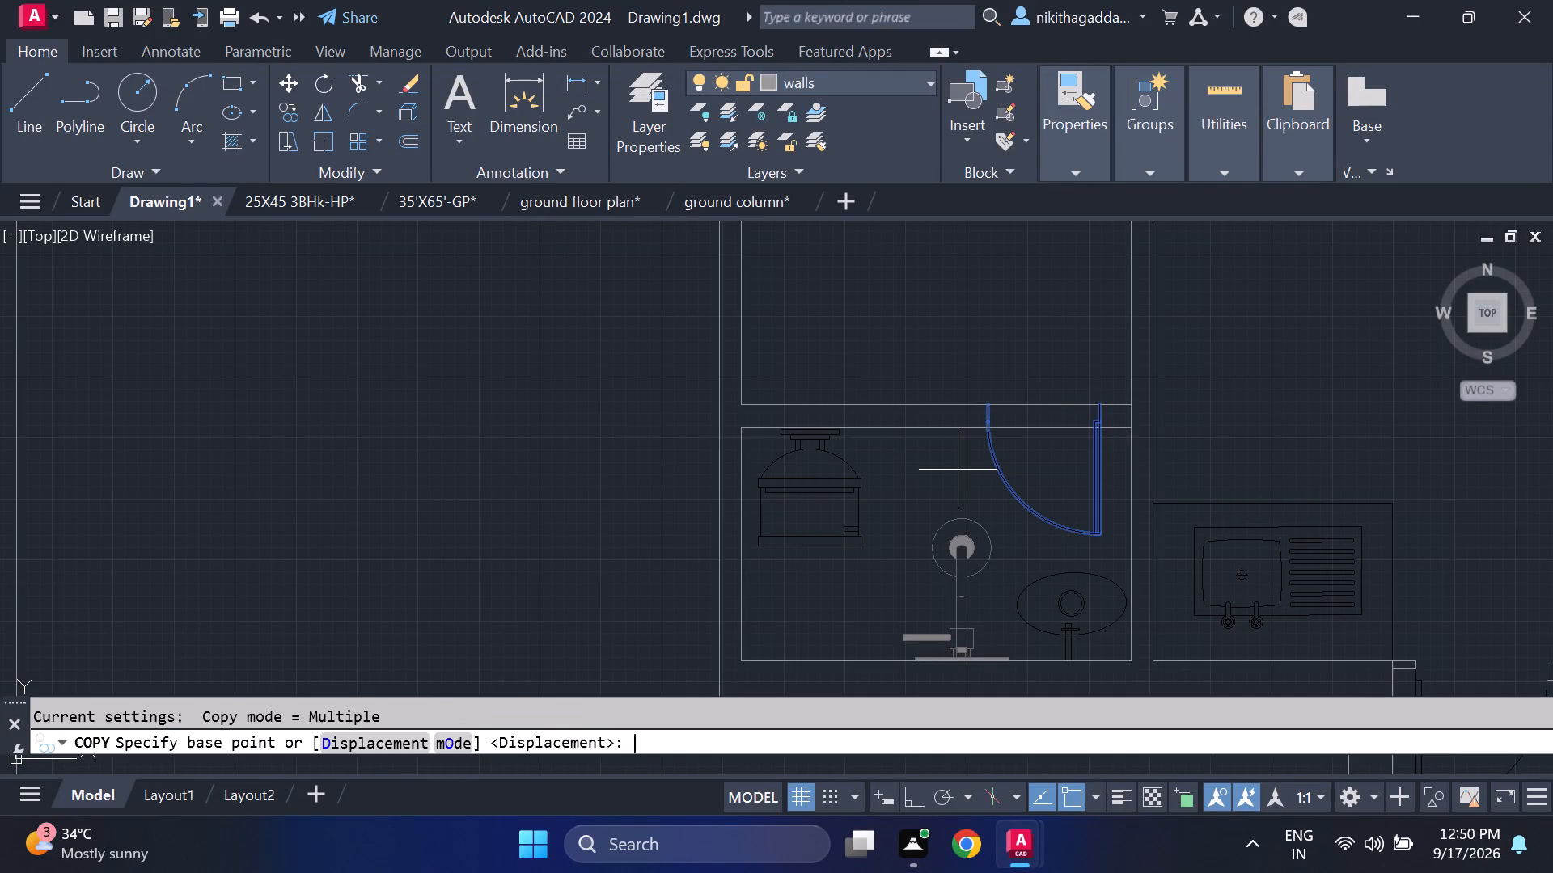
{"action": "left_click", "coordinate": [1097, 401]}
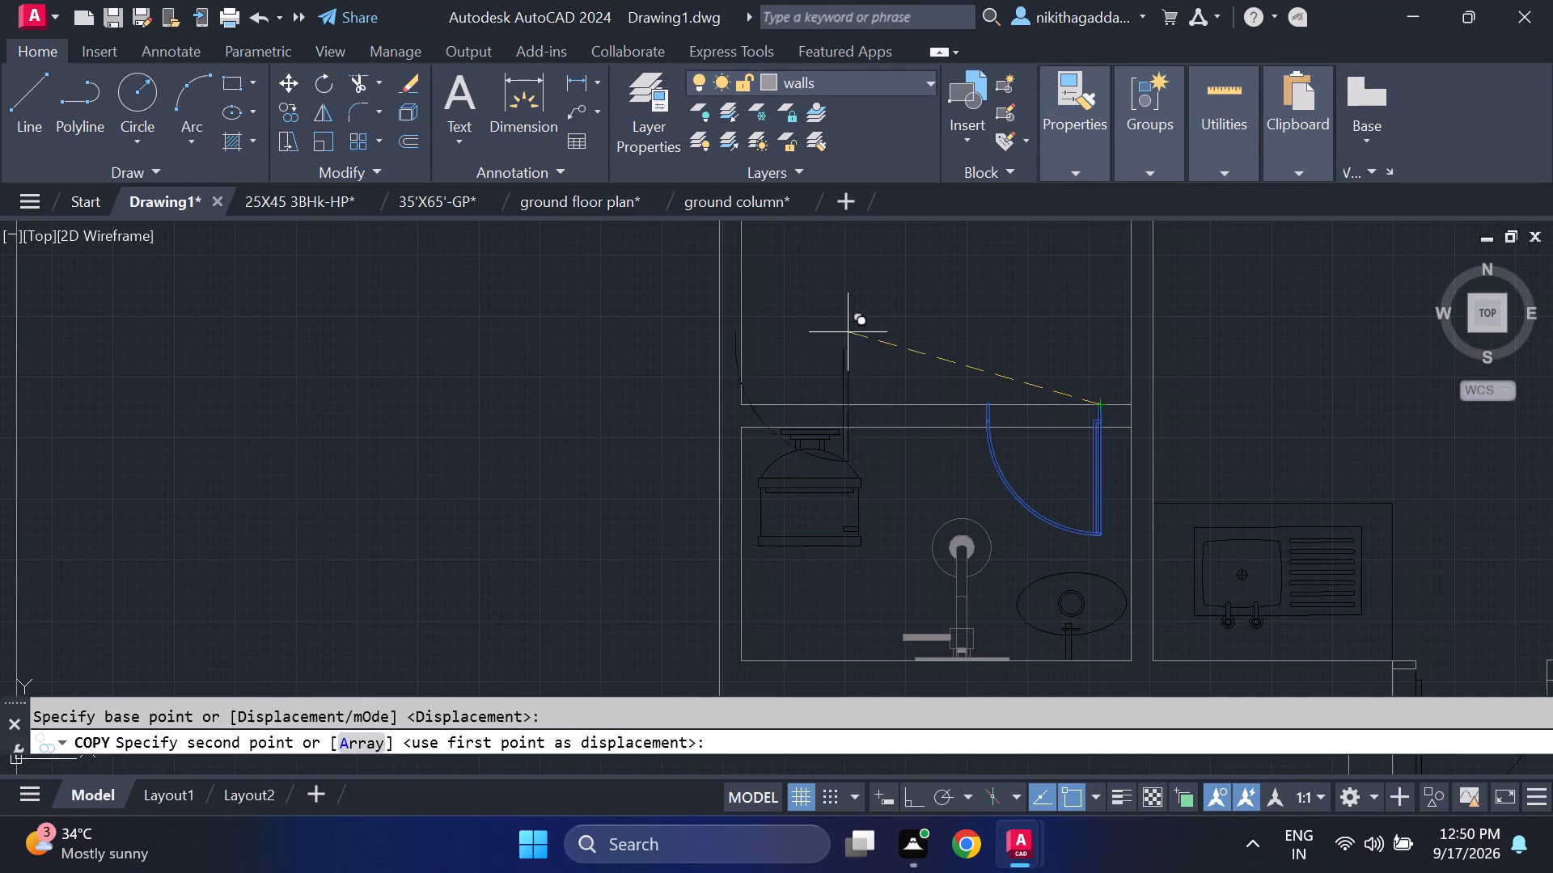
{"action": "scroll", "coordinate": [754, 286], "scroll_direction": "down", "scroll_amount": 3}
{"action": "middle_click_drag", "start_coordinate": [762, 301], "coordinate": [1093, 484]}
{"action": "middle_click_drag", "start_coordinate": [1077, 399], "coordinate": [1056, 462]}
{"action": "scroll", "coordinate": [987, 335], "scroll_direction": "up", "scroll_amount": 3}
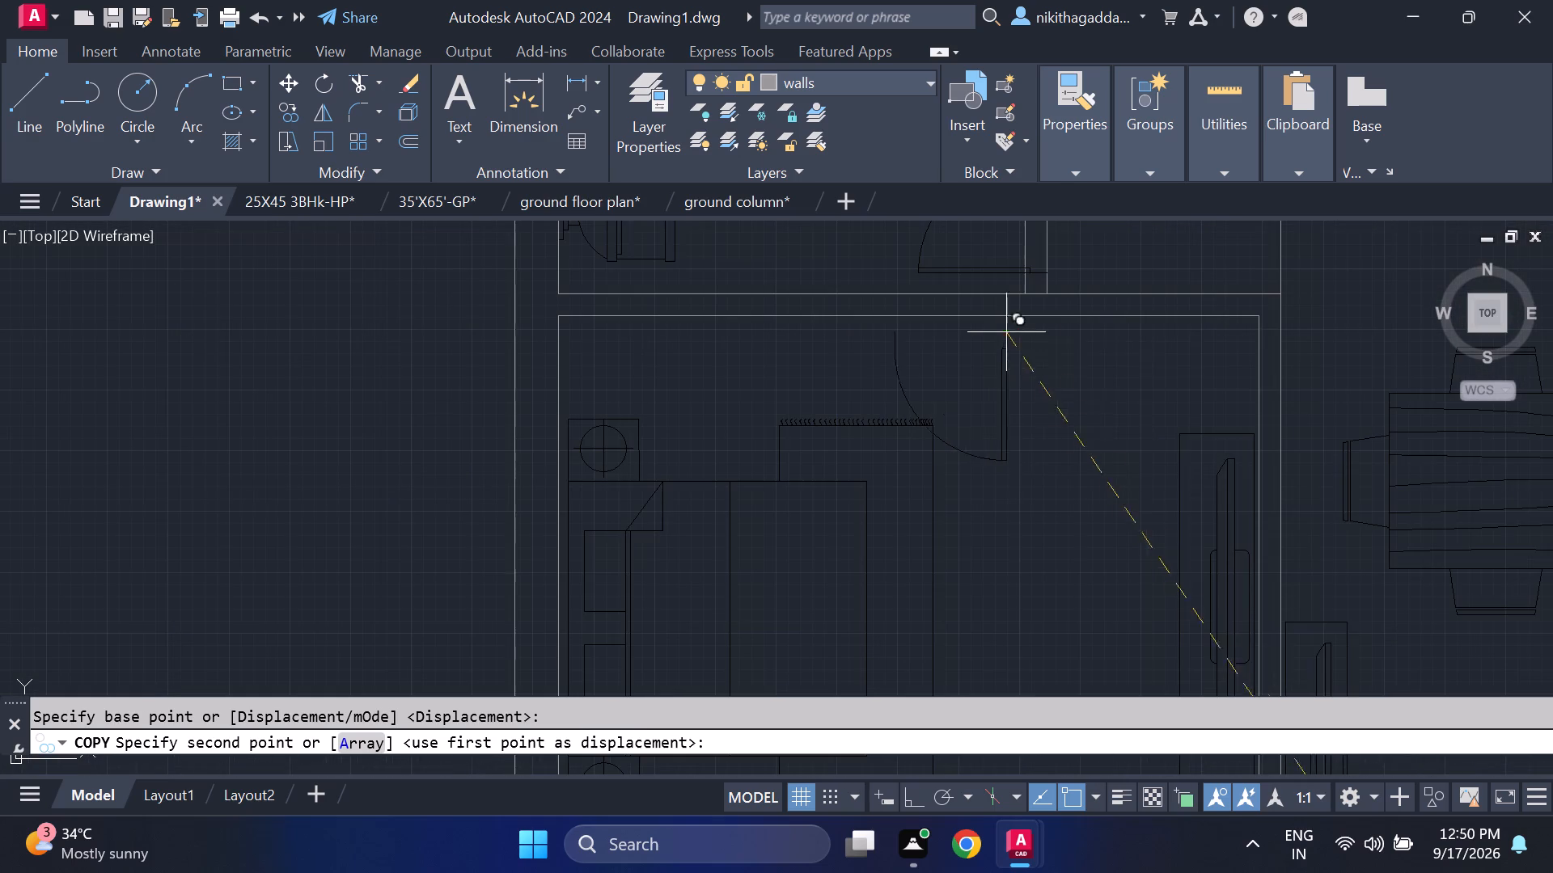
{"action": "left_click", "coordinate": [1217, 297]}
{"action": "scroll", "coordinate": [892, 432], "scroll_direction": "down", "scroll_amount": 3}
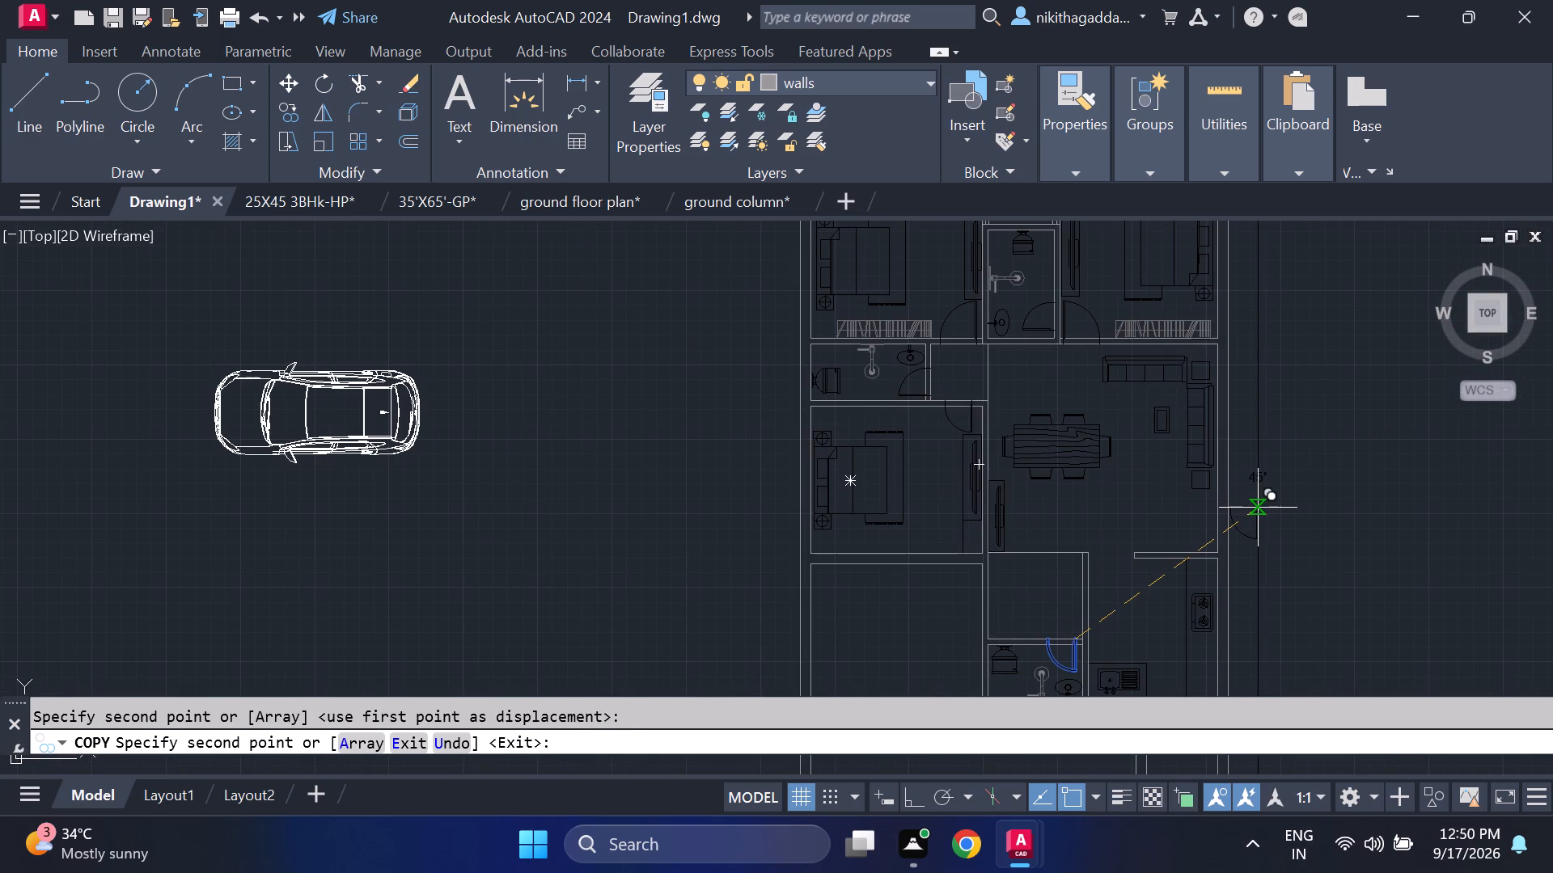
{"action": "key", "text": "Escape"}
Mirror the leftmost spare door outside the plan about a vertical line through its arc's lower end, keeping the original.
{"action": "scroll", "coordinate": [1190, 509], "scroll_direction": "down", "scroll_amount": 2}
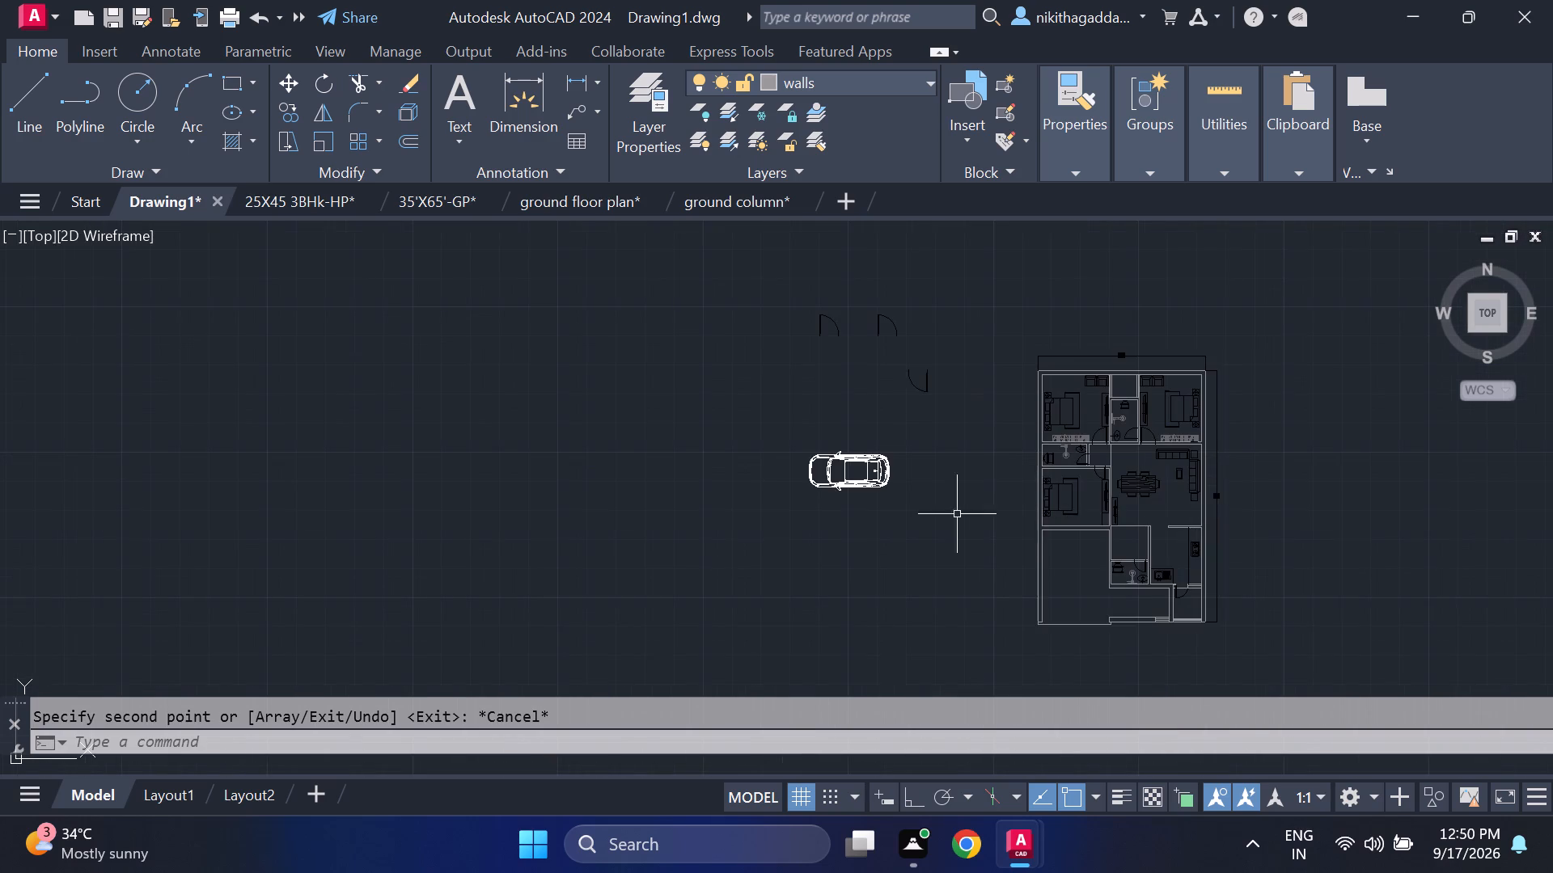
{"action": "middle_click_drag", "start_coordinate": [870, 466], "coordinate": [841, 609]}
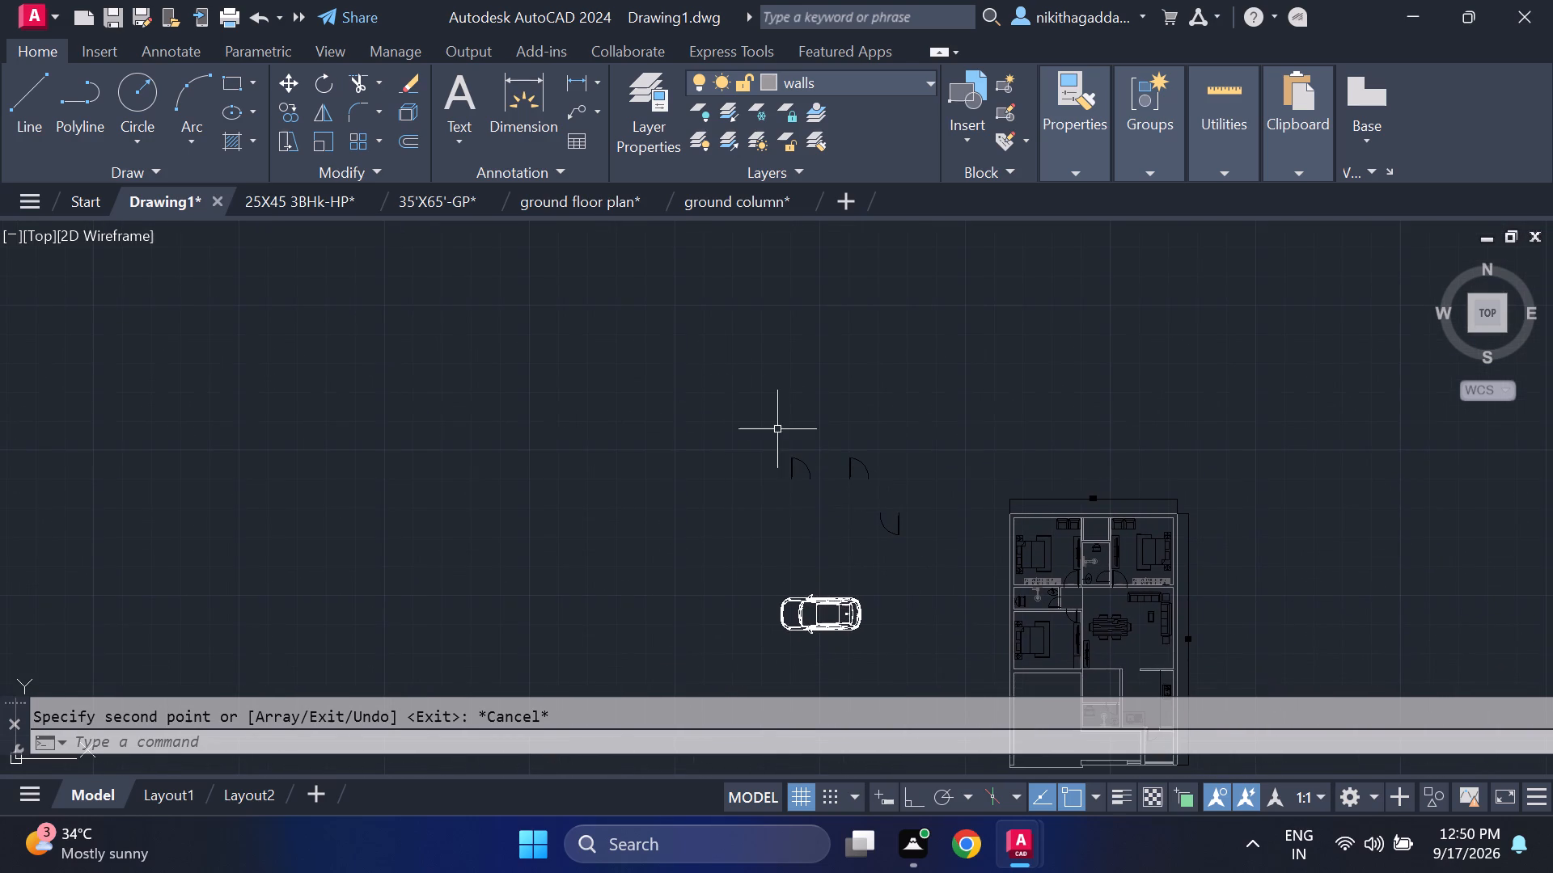
{"action": "scroll", "coordinate": [844, 479], "scroll_direction": "up", "scroll_amount": 3}
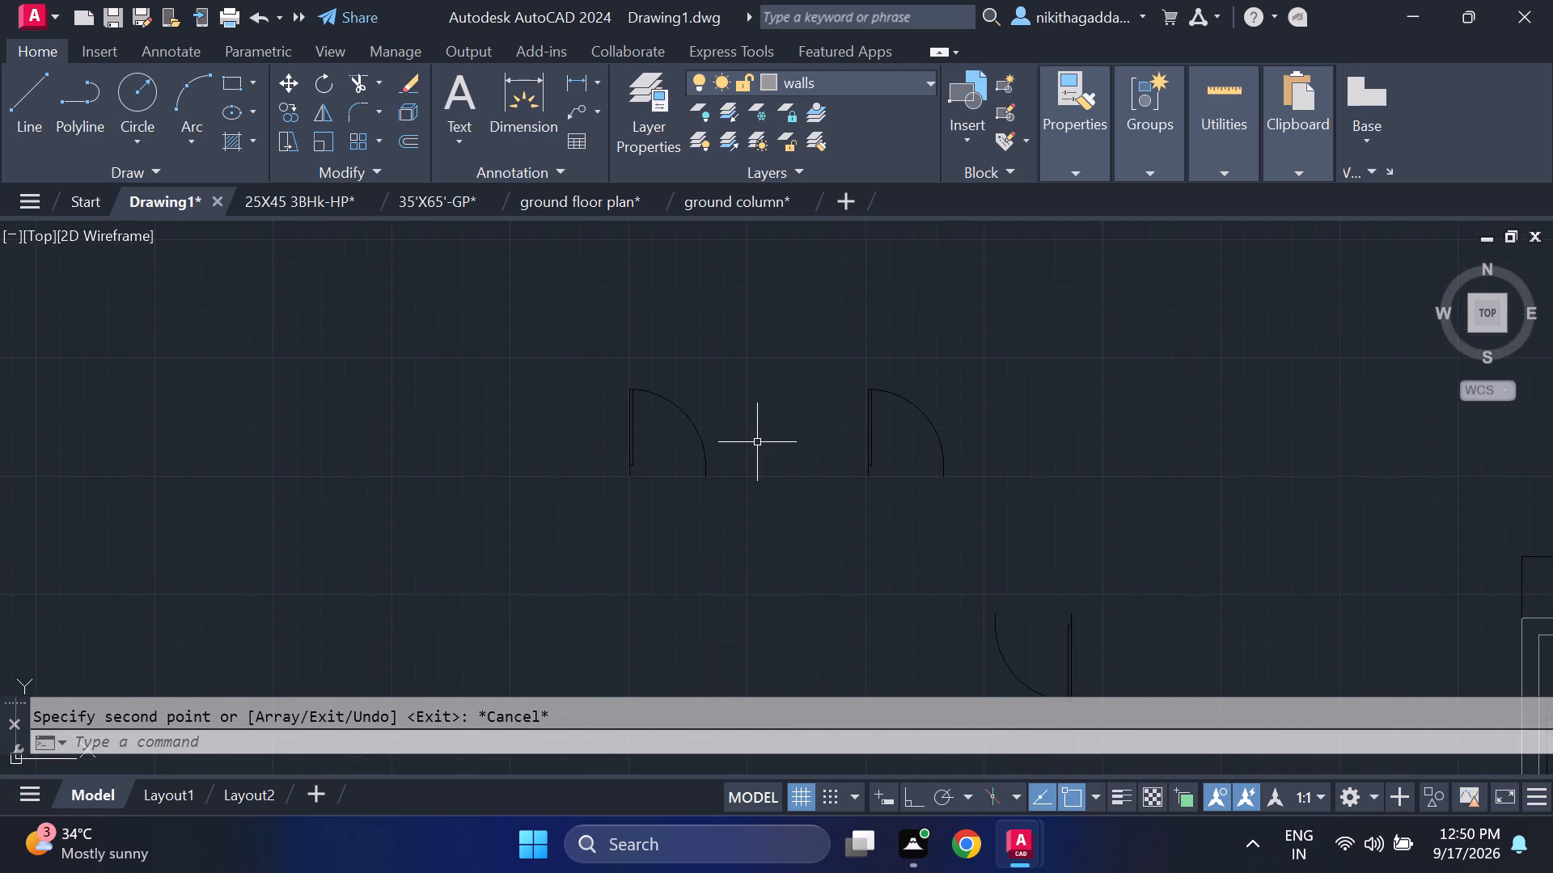
{"action": "type", "text": "mi"}
{"action": "key", "text": "Return"}
{"action": "left_click_drag", "start_coordinate": [754, 440], "coordinate": [719, 446]}
{"action": "left_click", "coordinate": [616, 479]}
{"action": "key", "text": "Return"}
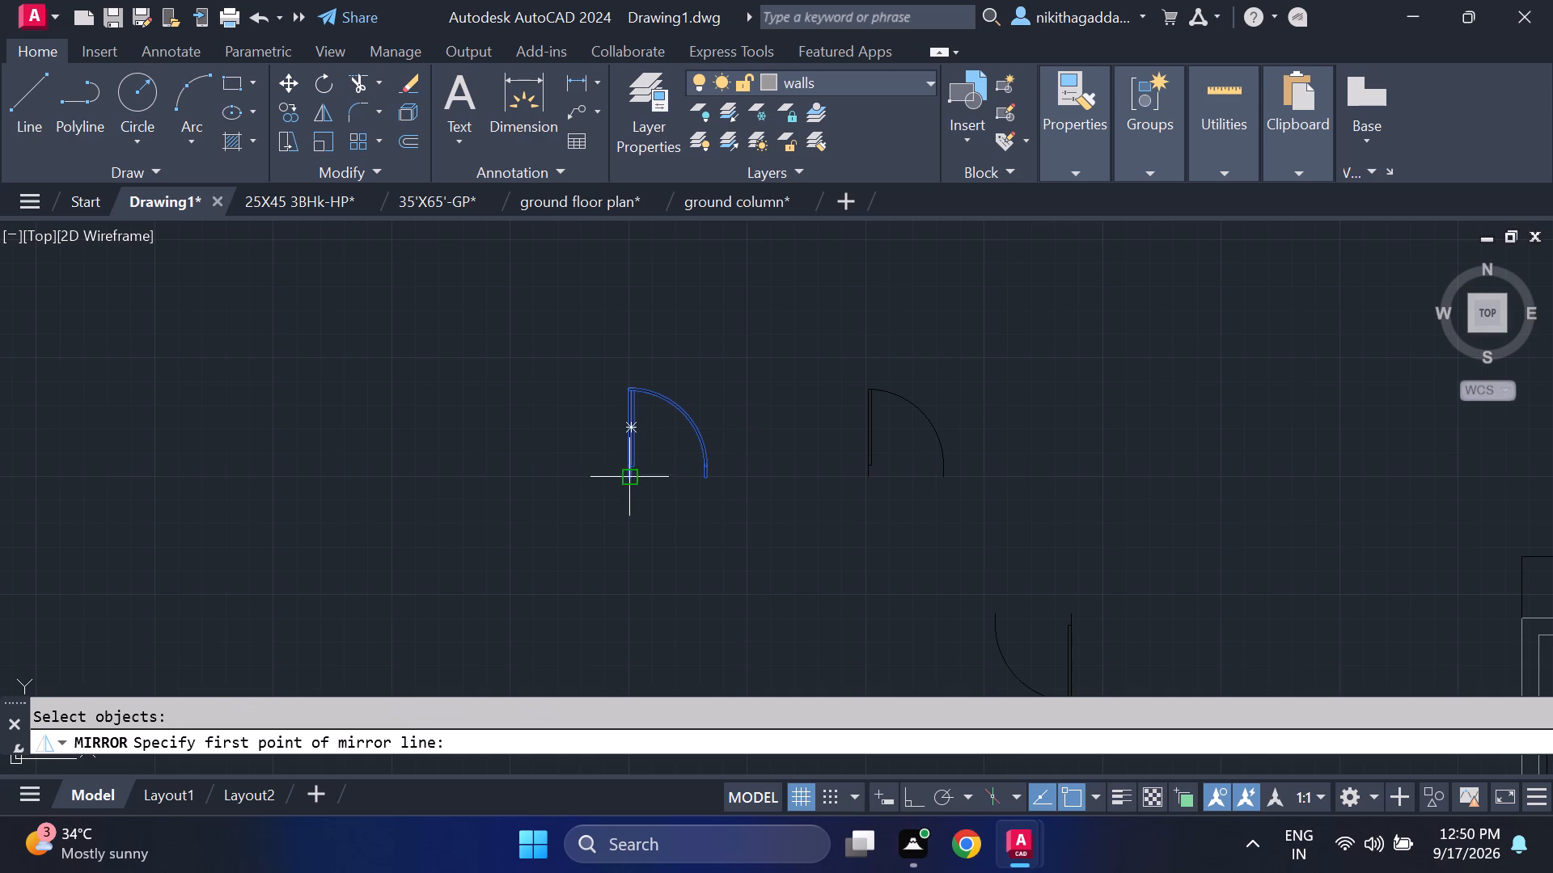
{"action": "left_click", "coordinate": [717, 474]}
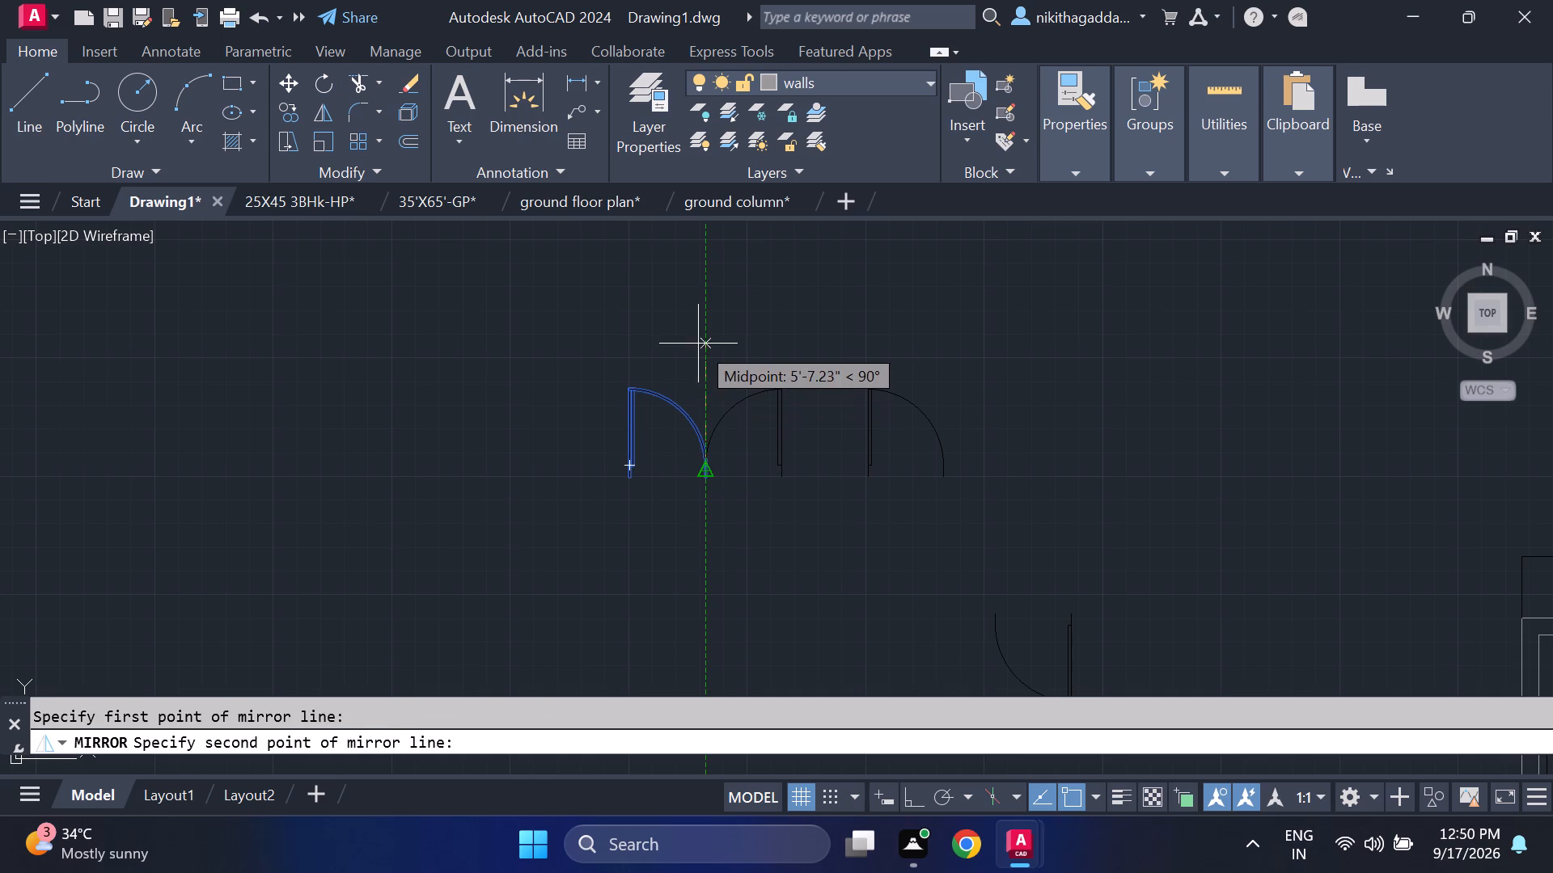
{"action": "left_click", "coordinate": [698, 339]}
{"action": "type", "text": "no"}
{"action": "key", "text": "Return"}
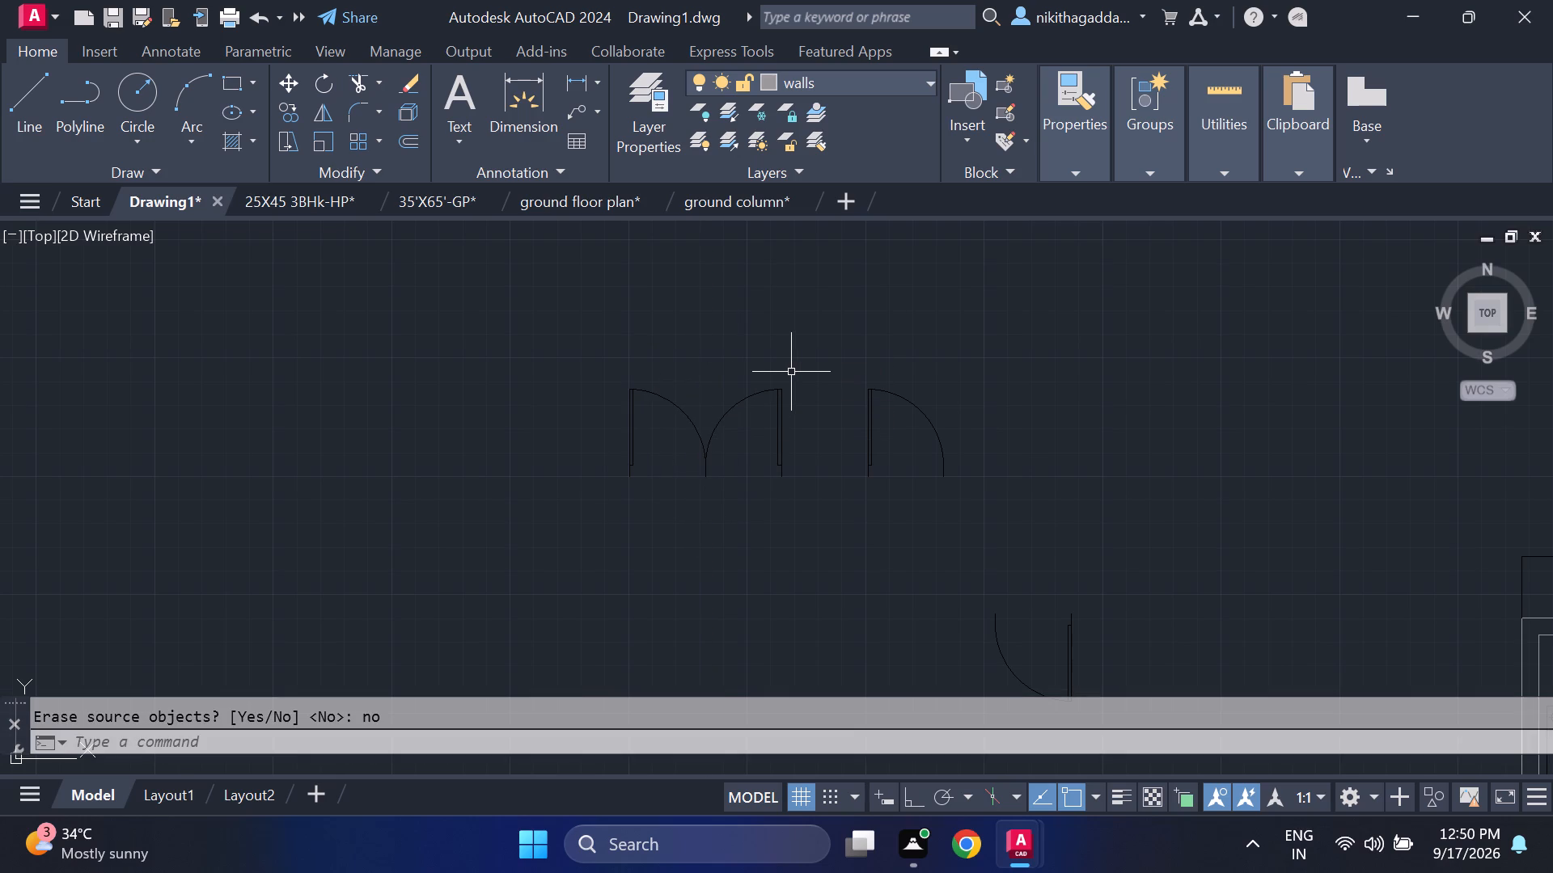
Scale the mirrored door pair down about the point where the two leaves meet.
{"action": "left_click_drag", "start_coordinate": [799, 365], "coordinate": [736, 399]}
{"action": "left_click", "coordinate": [416, 541]}
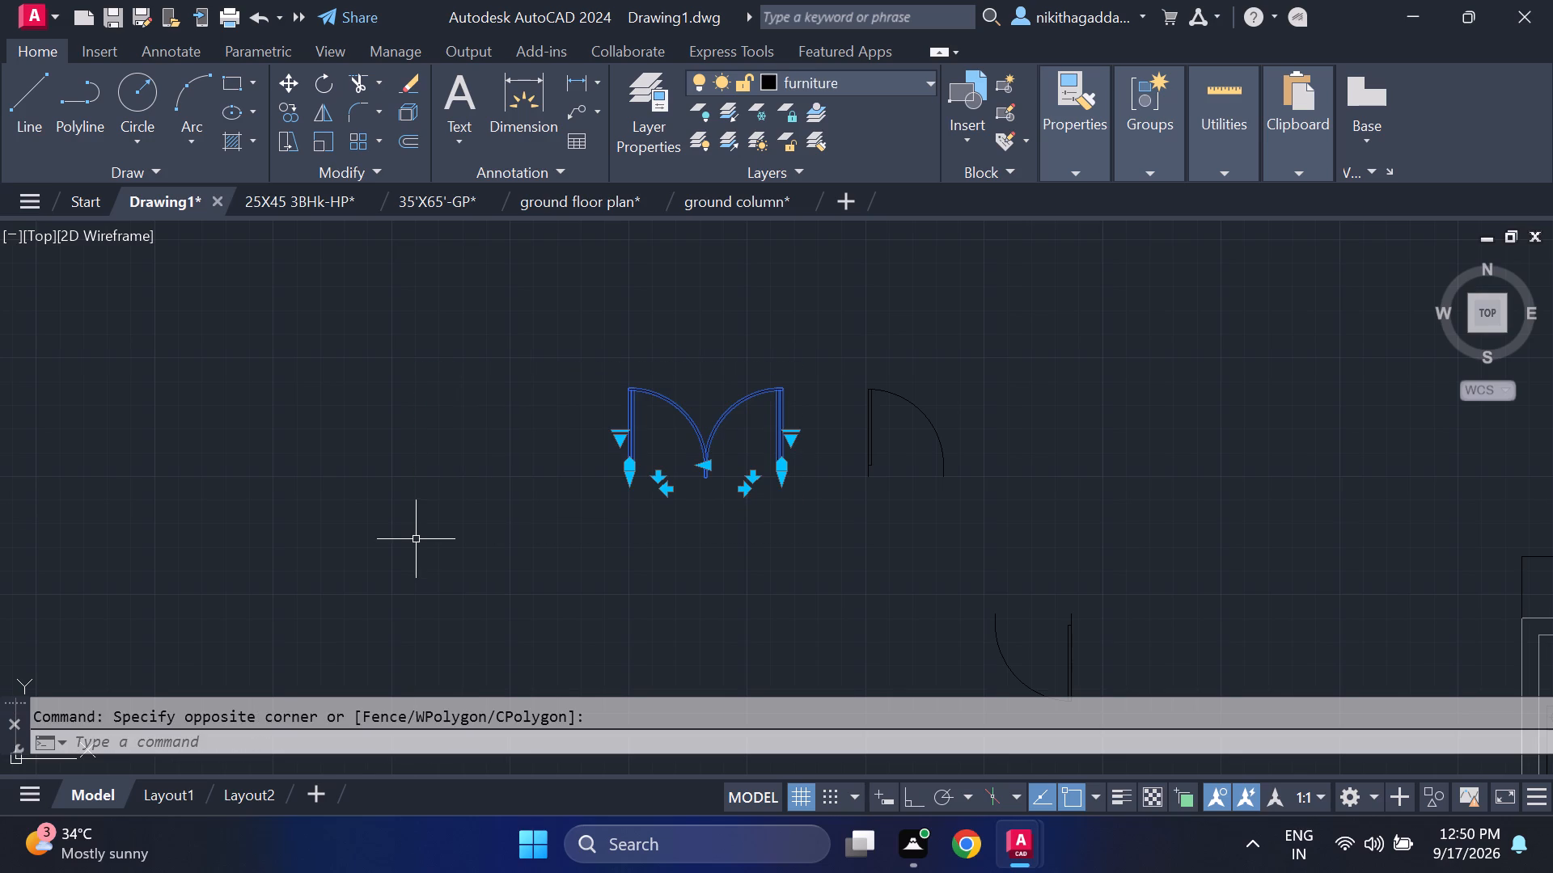
{"action": "type", "text": "scale"}
{"action": "key", "text": "Return"}
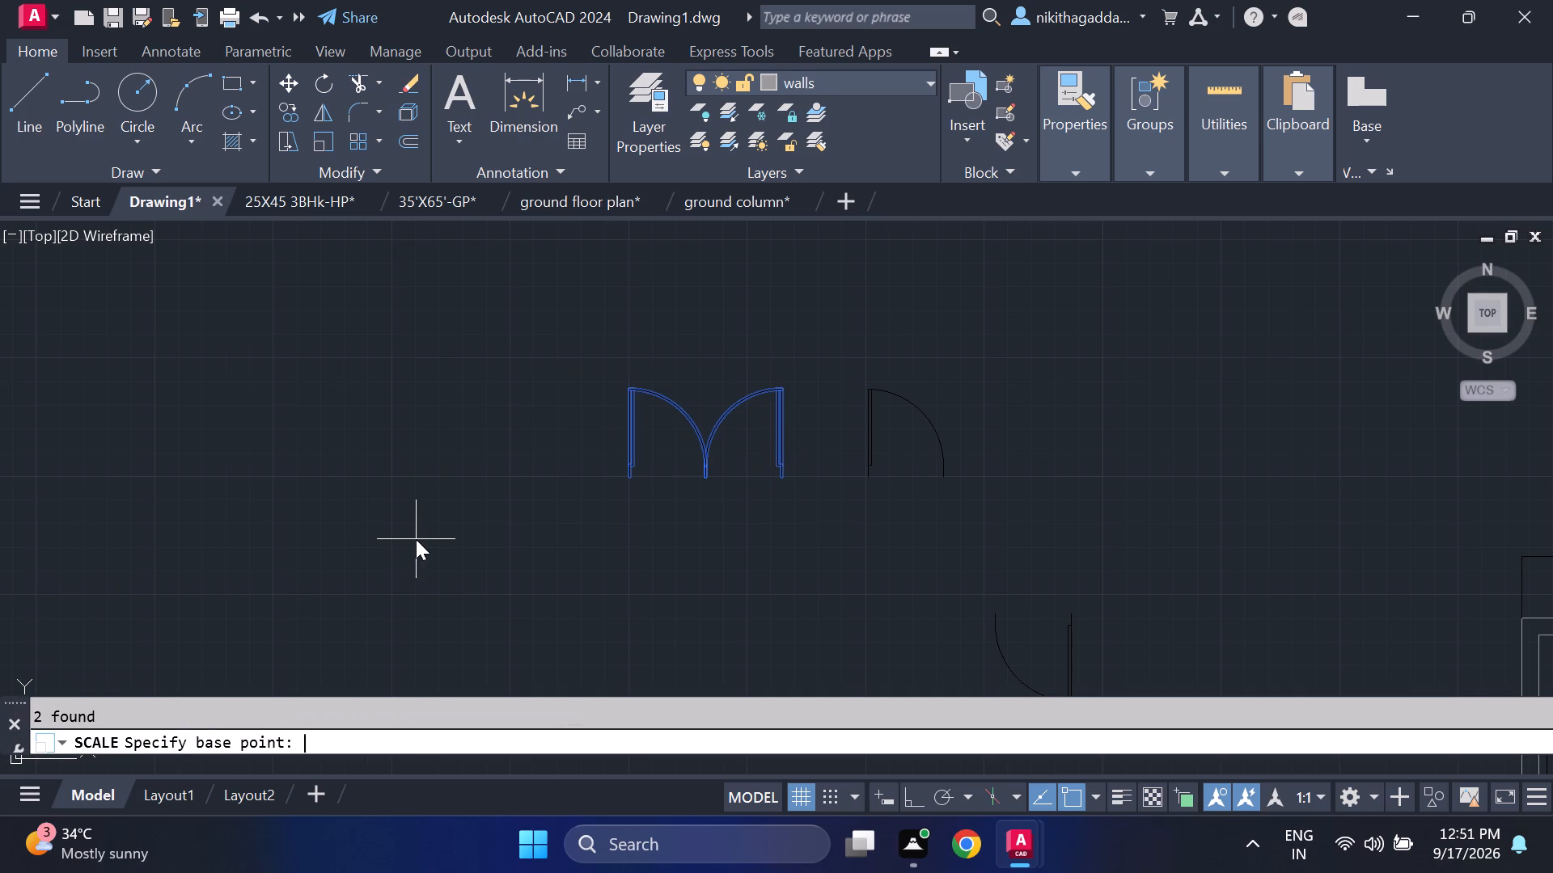
{"action": "left_click", "coordinate": [710, 483]}
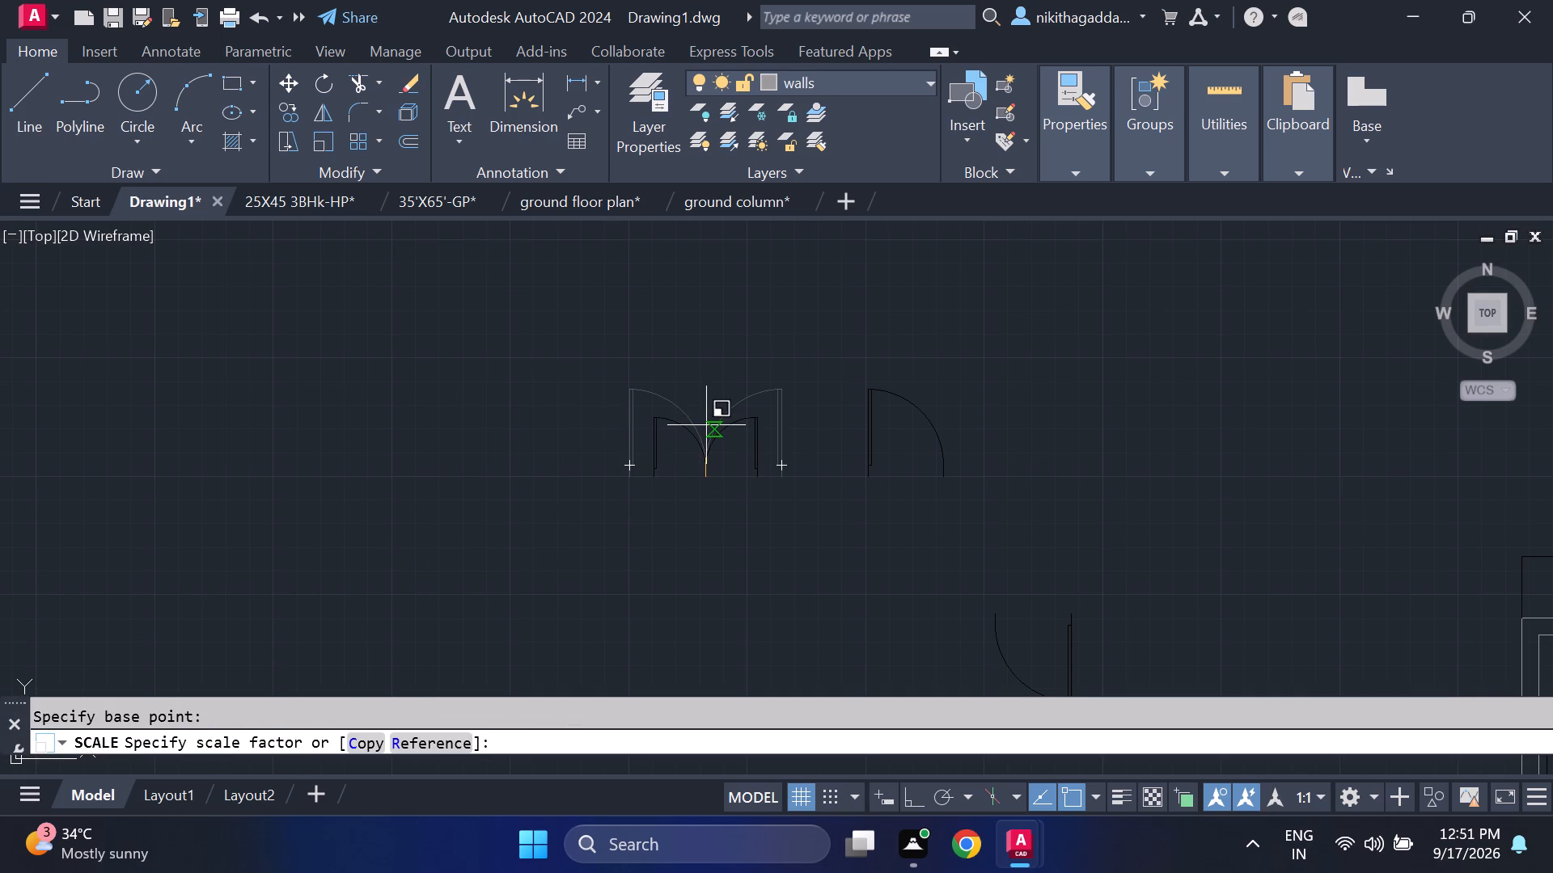
{"action": "left_click", "coordinate": [703, 431]}
Rotate the double door 90 degrees clockwise about its meeting point so the leaves face right.
{"action": "left_click_drag", "start_coordinate": [769, 394], "coordinate": [762, 402]}
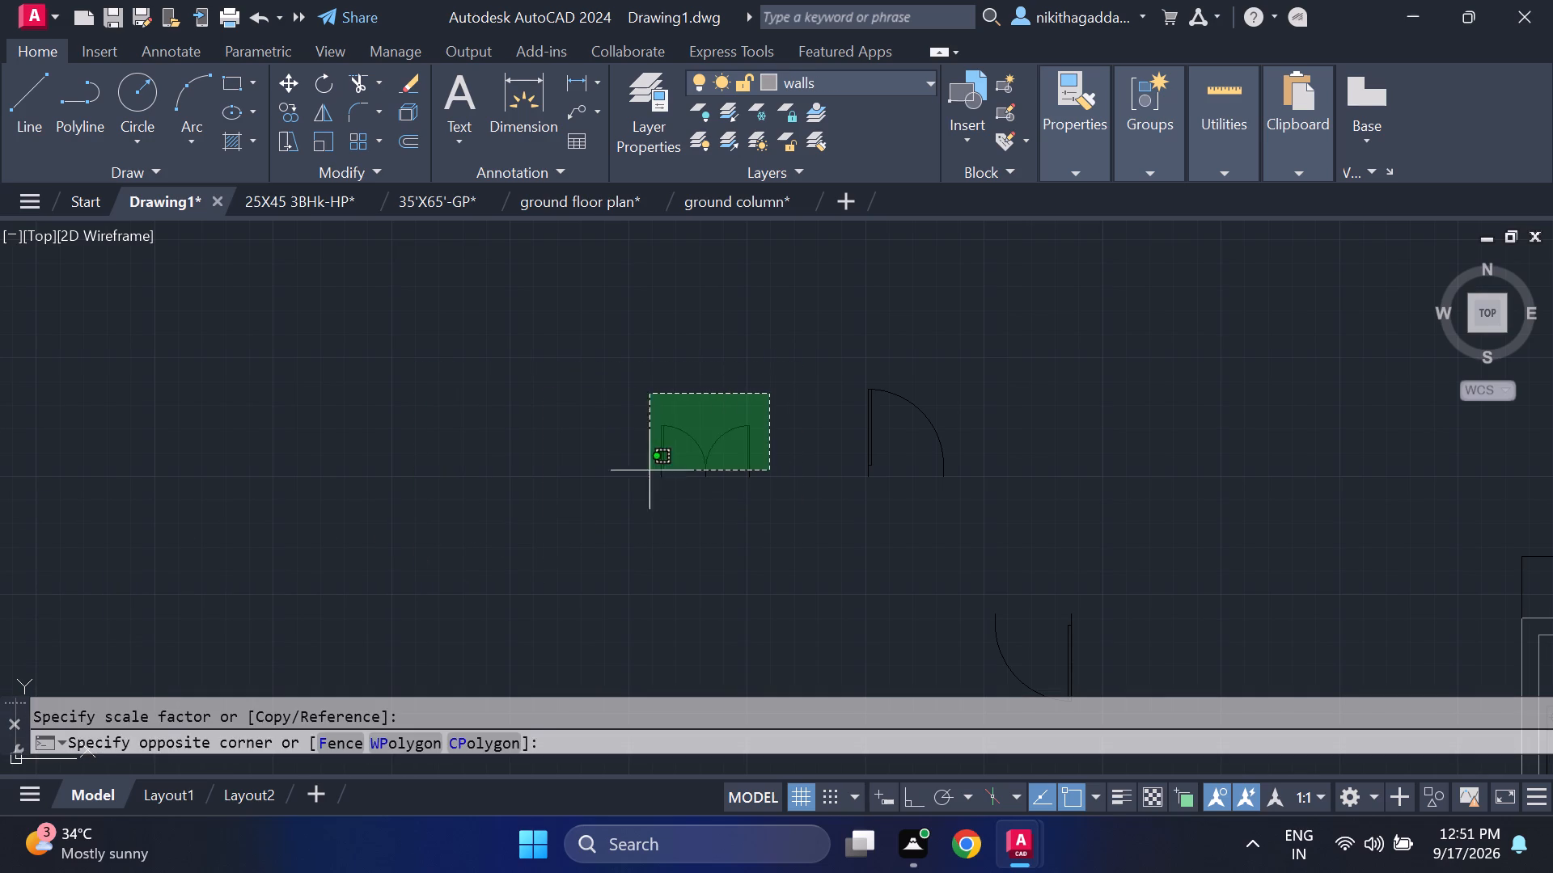
{"action": "left_click", "coordinate": [526, 537]}
{"action": "type", "text": "ro"}
{"action": "key", "text": "Return"}
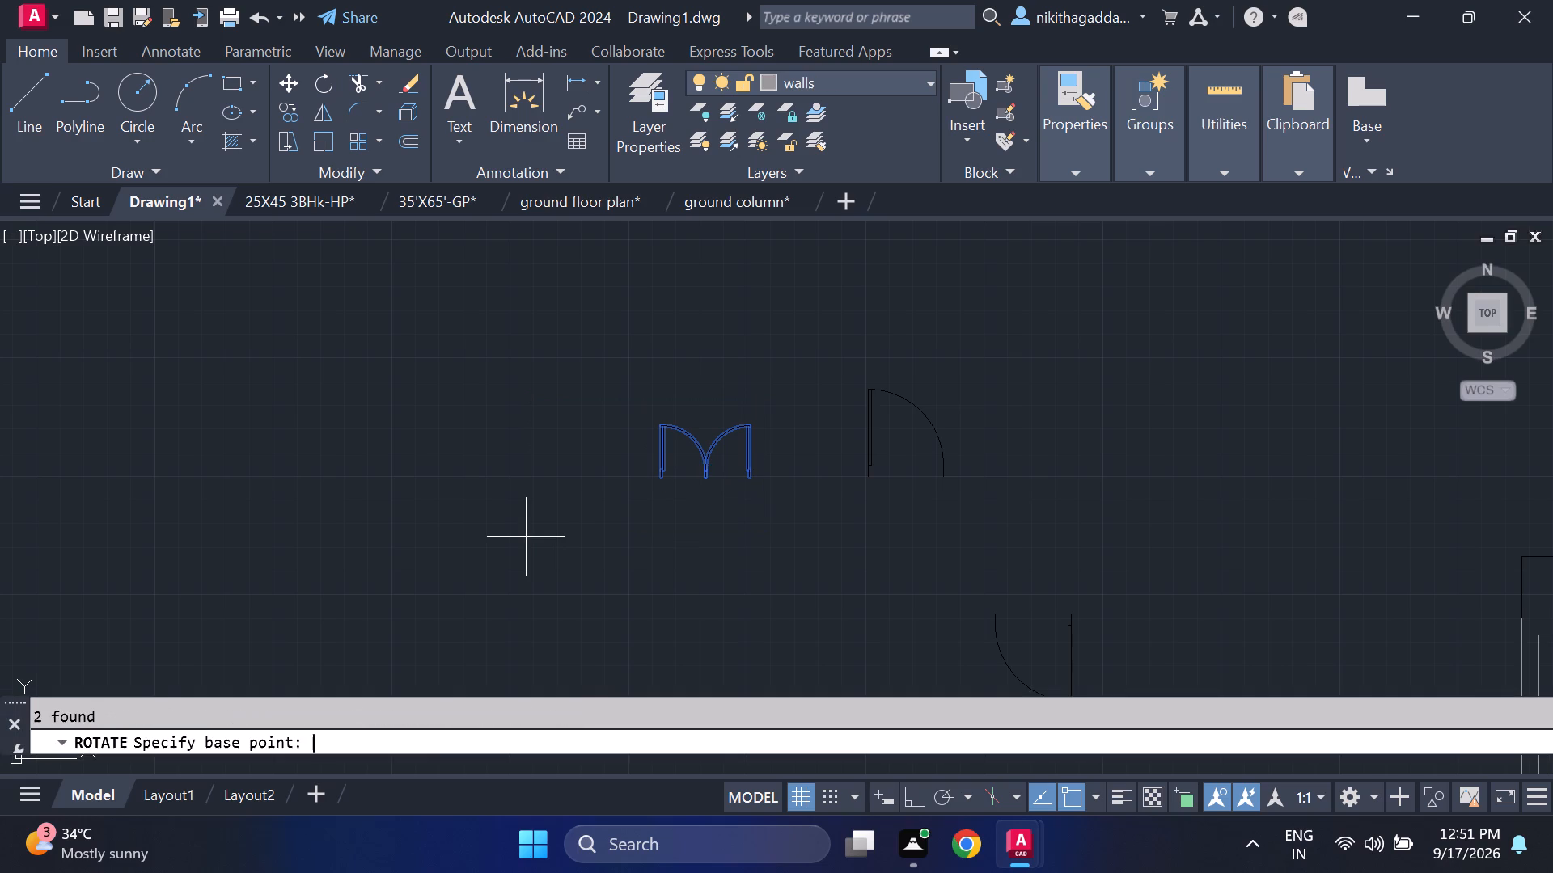
{"action": "left_click", "coordinate": [716, 474]}
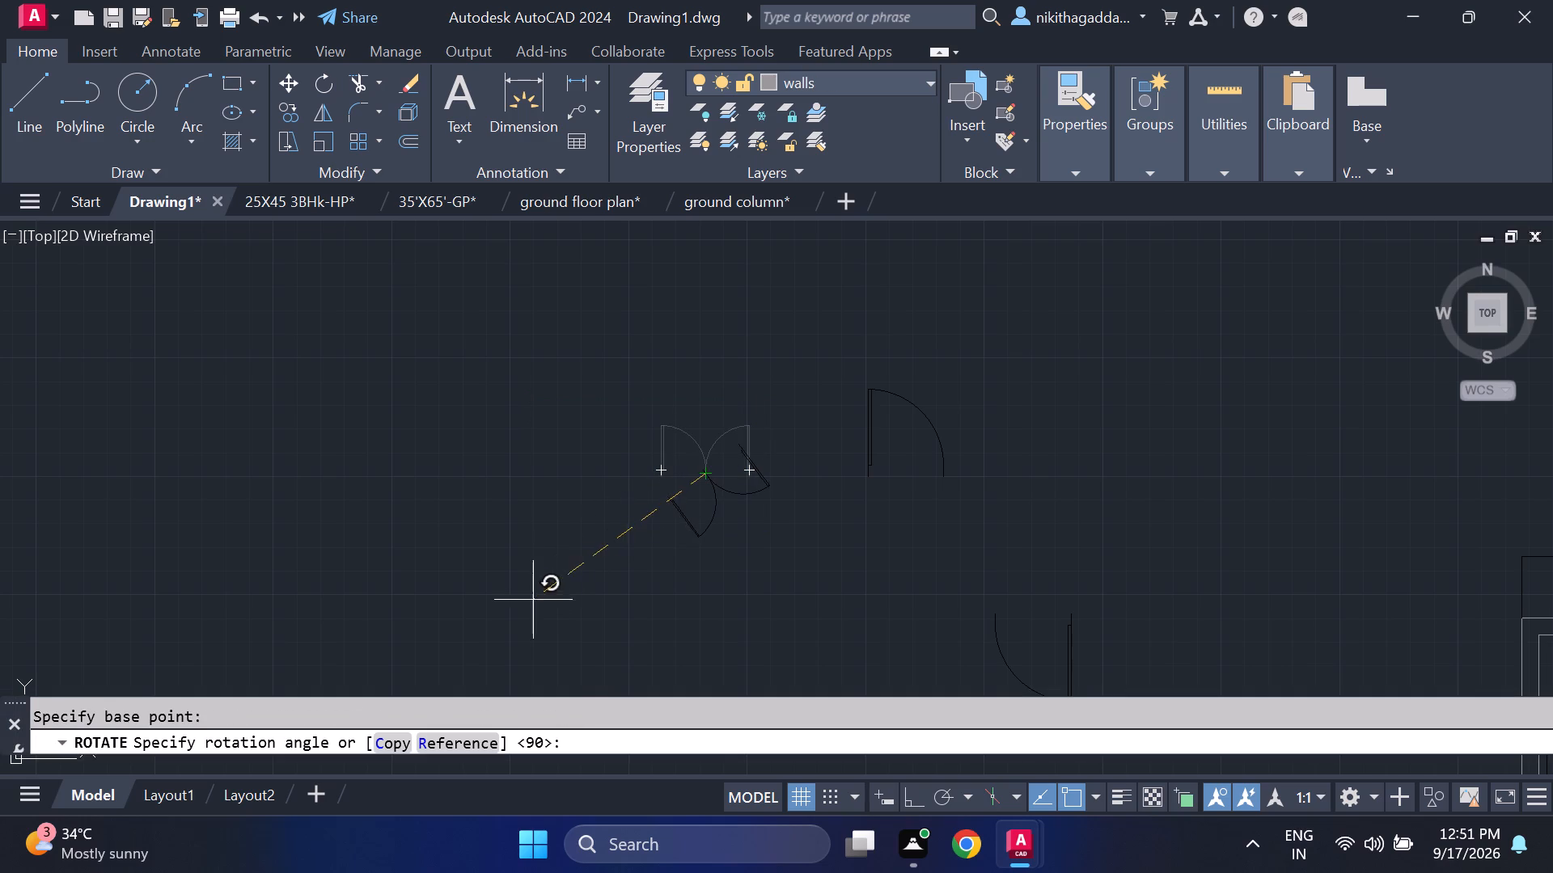
{"action": "left_click", "coordinate": [713, 650]}
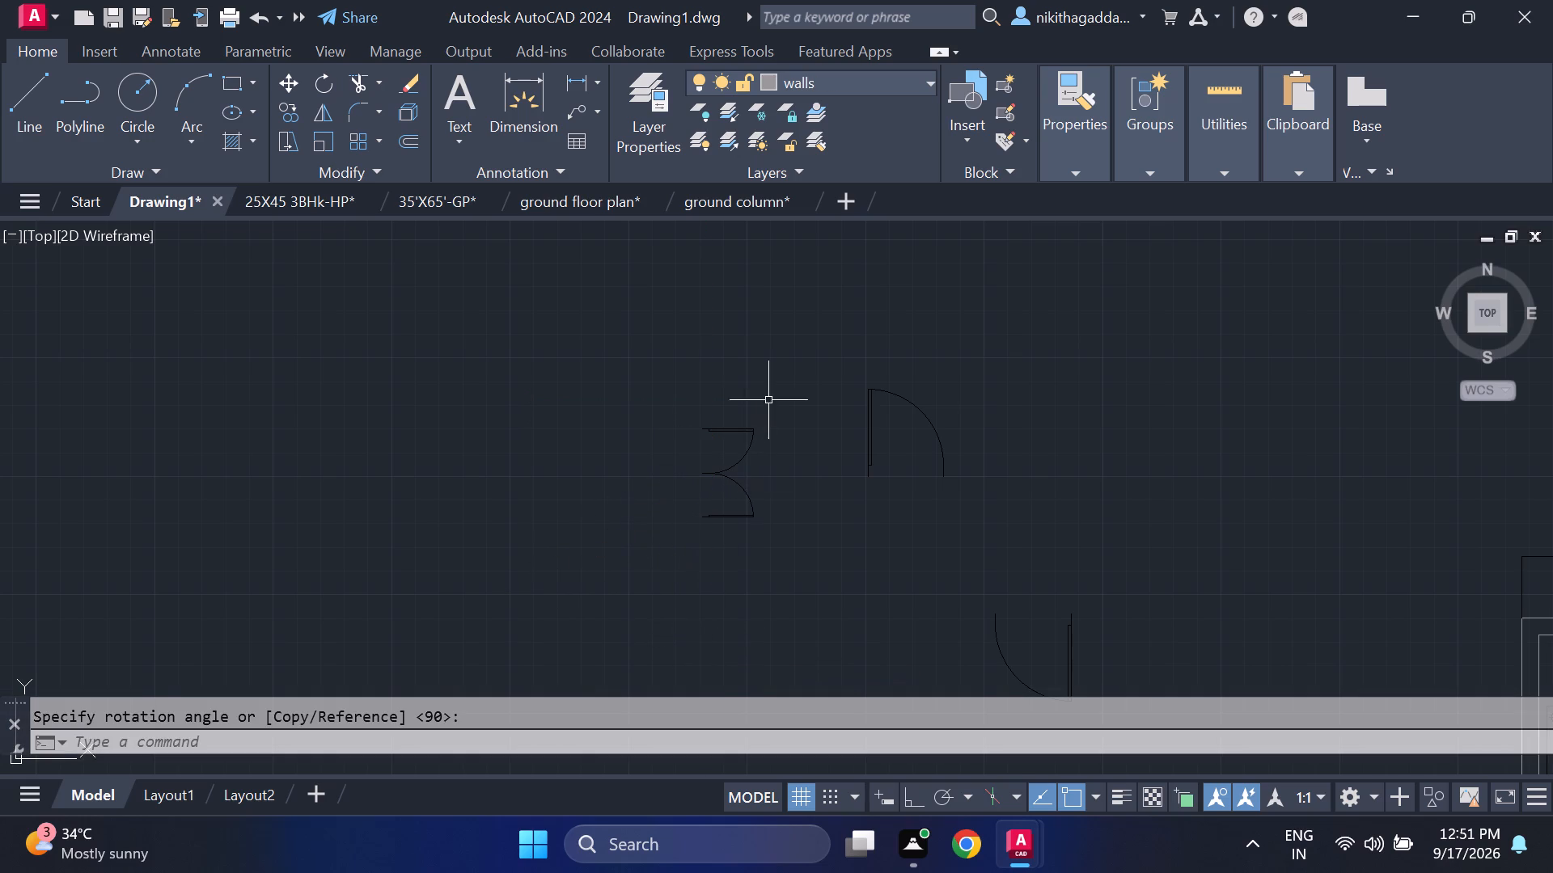
Move the double door by its meeting point onto the left wall of the small room above the kitchen-side toilet.
{"action": "left_click_drag", "start_coordinate": [770, 374], "coordinate": [752, 418]}
{"action": "left_click", "coordinate": [478, 602]}
{"action": "key", "text": "m"}
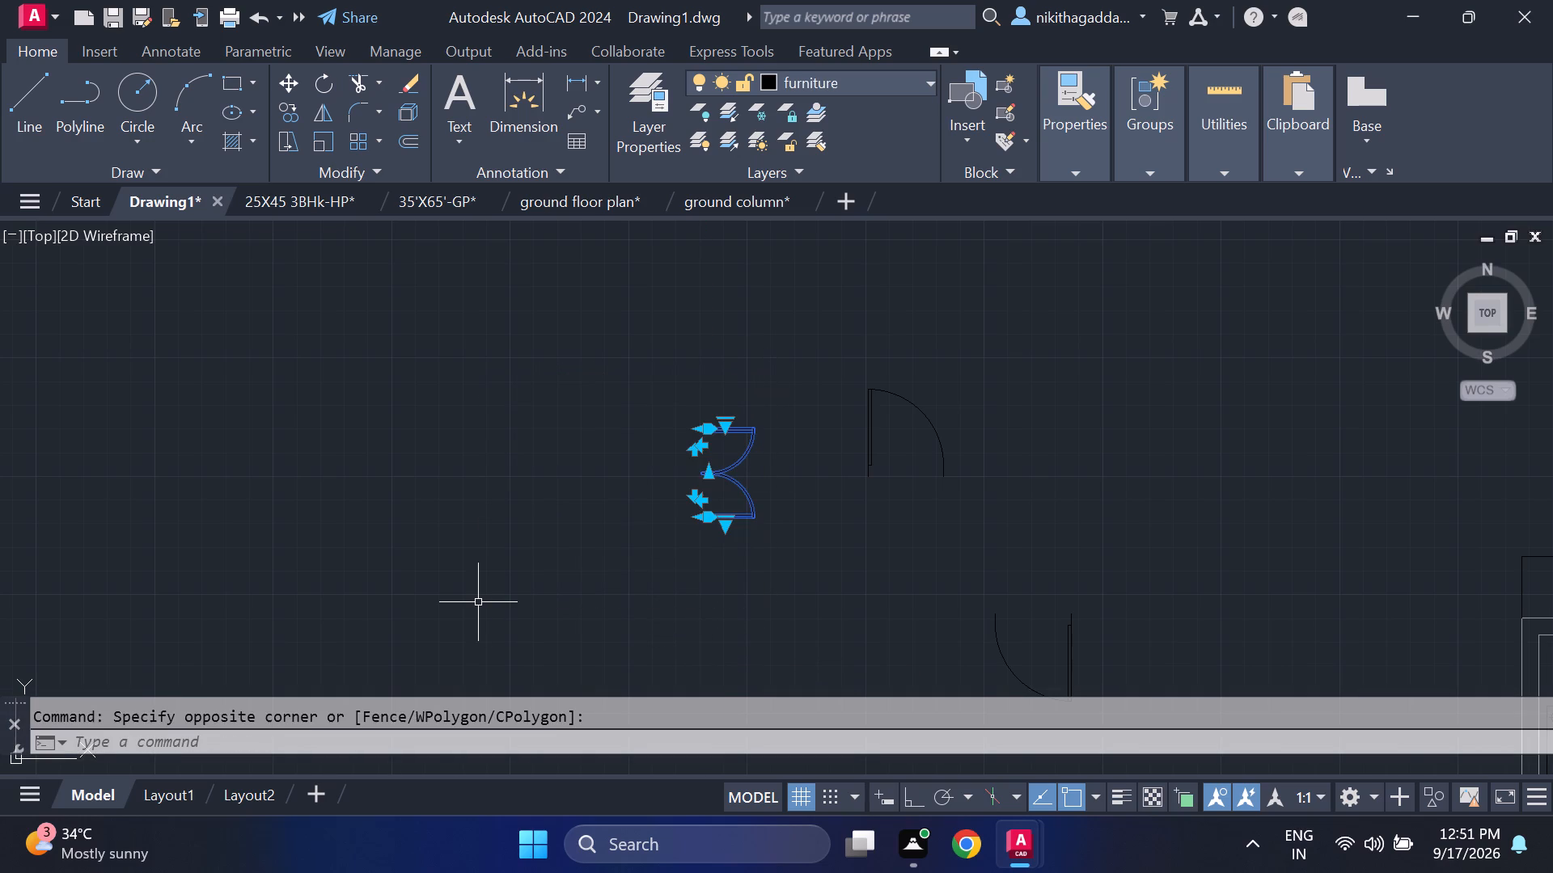
{"action": "key", "text": "Return"}
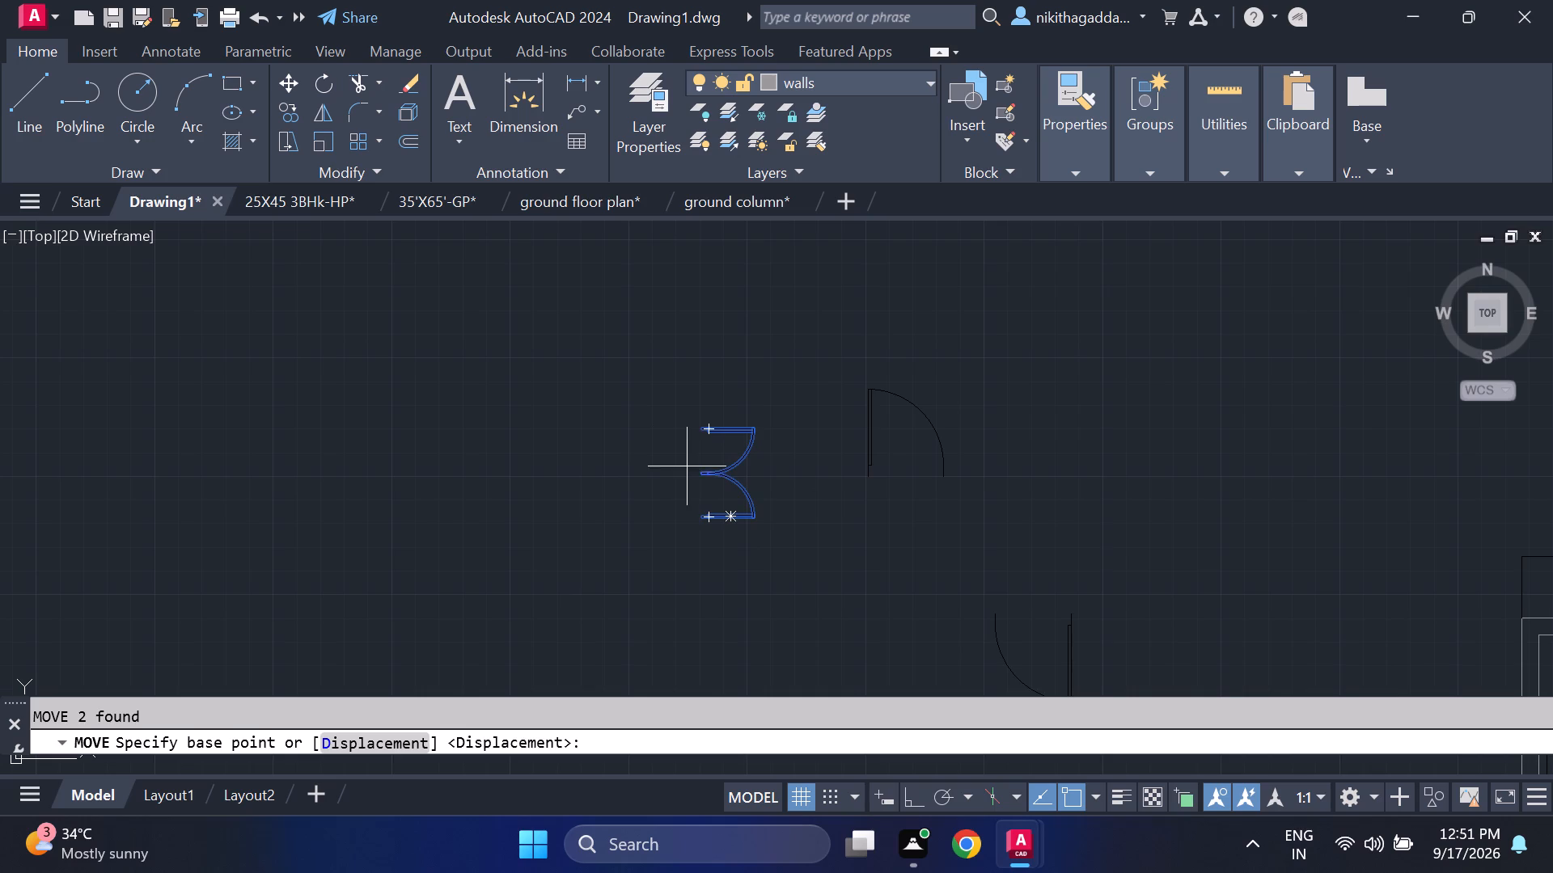
{"action": "left_click", "coordinate": [696, 473]}
{"action": "scroll", "coordinate": [911, 530], "scroll_direction": "down", "scroll_amount": 3}
{"action": "middle_click_drag", "start_coordinate": [902, 545], "coordinate": [430, 287]}
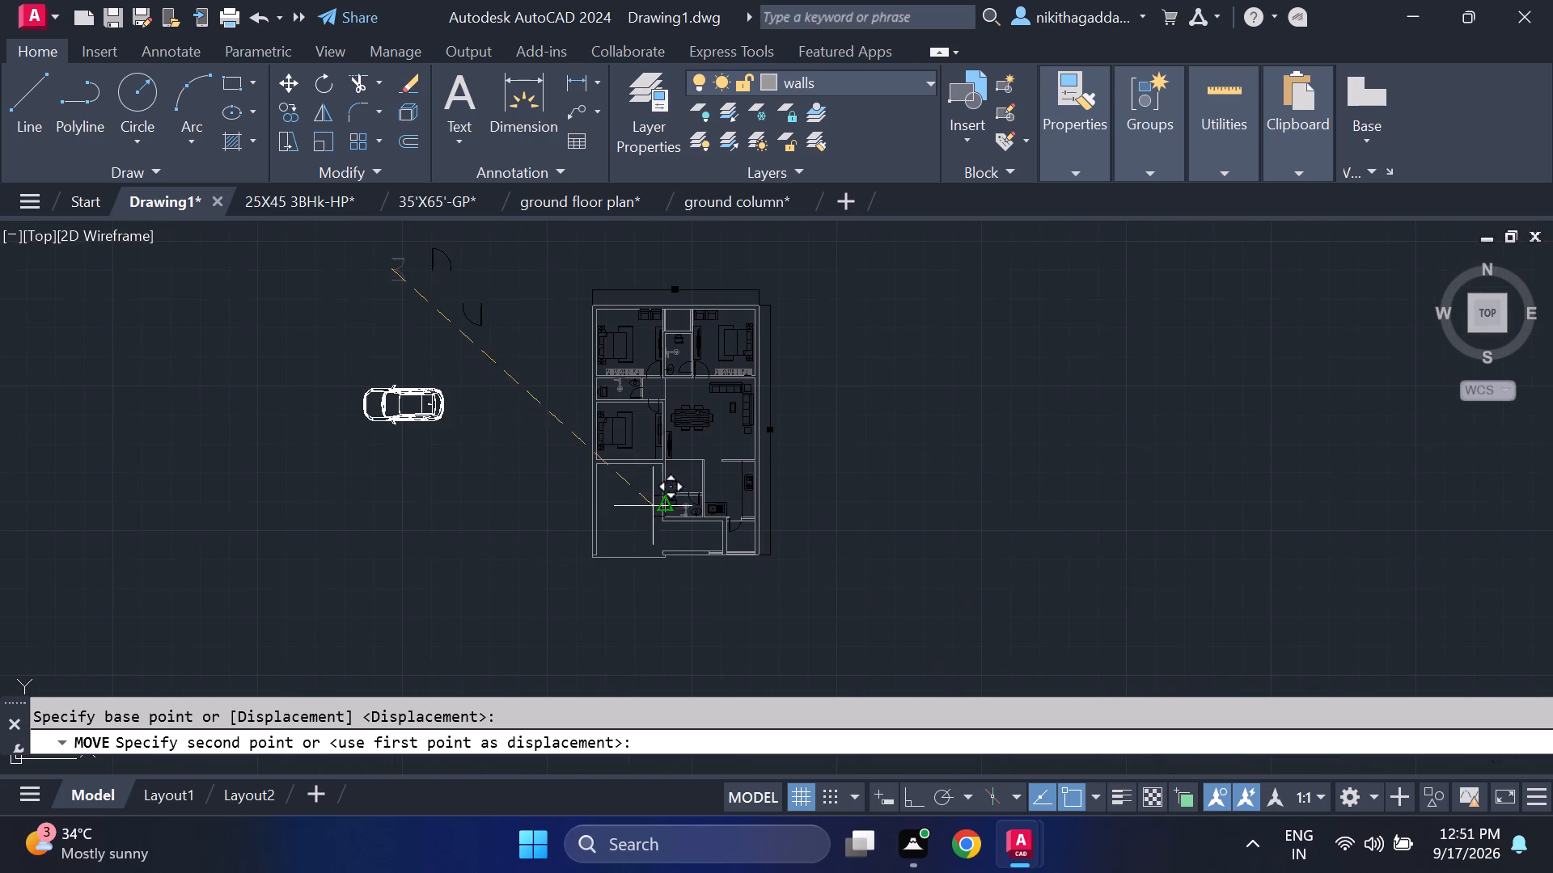
{"action": "scroll", "coordinate": [659, 486], "scroll_direction": "up", "scroll_amount": 6}
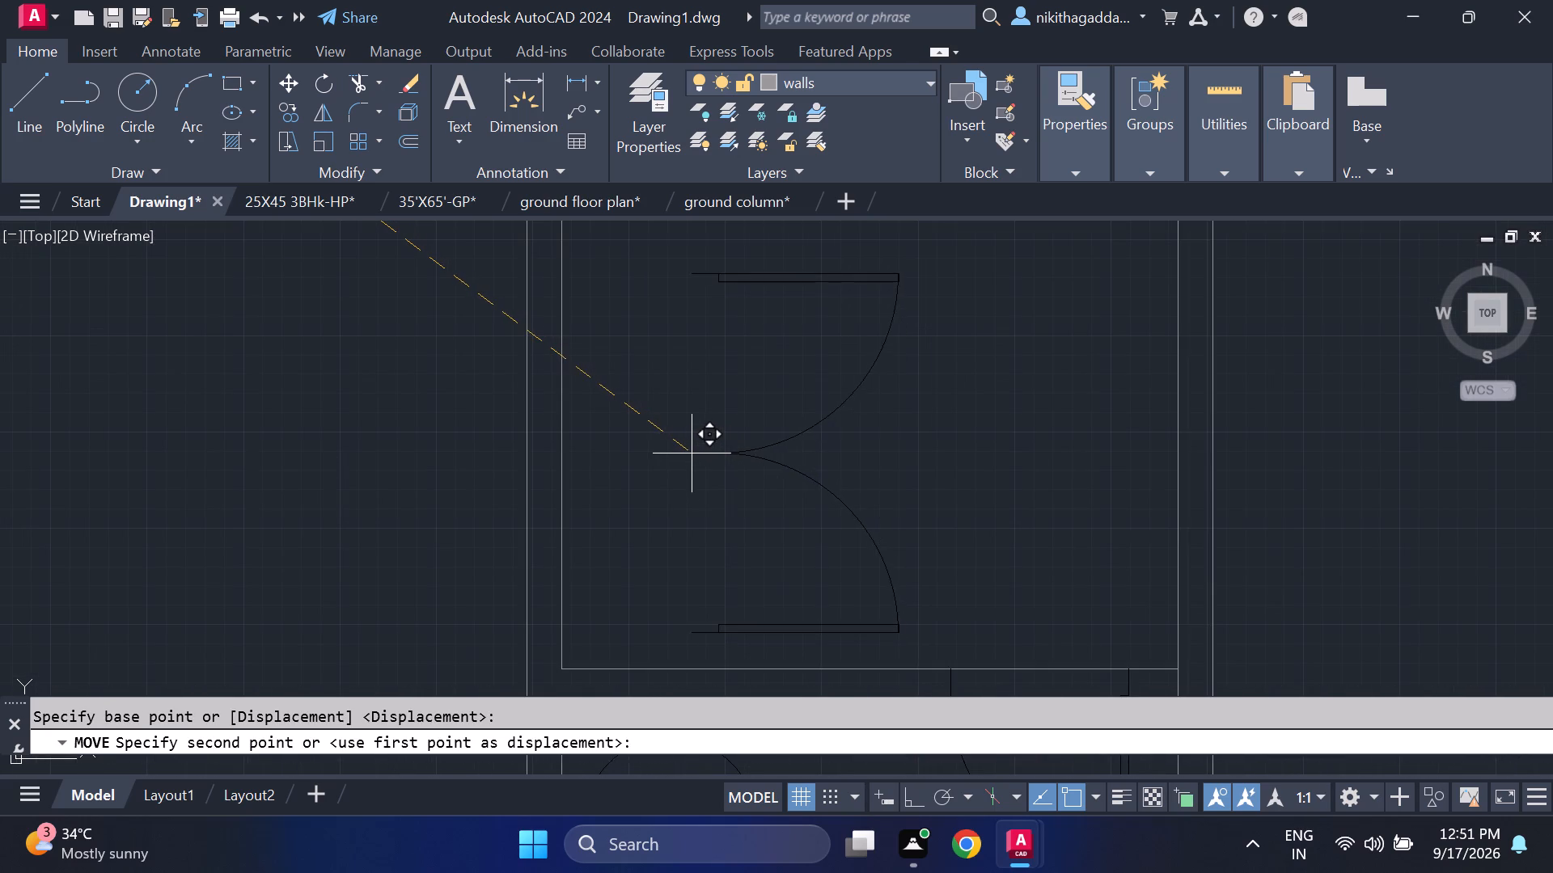
{"action": "scroll", "coordinate": [692, 453], "scroll_direction": "down", "scroll_amount": 1}
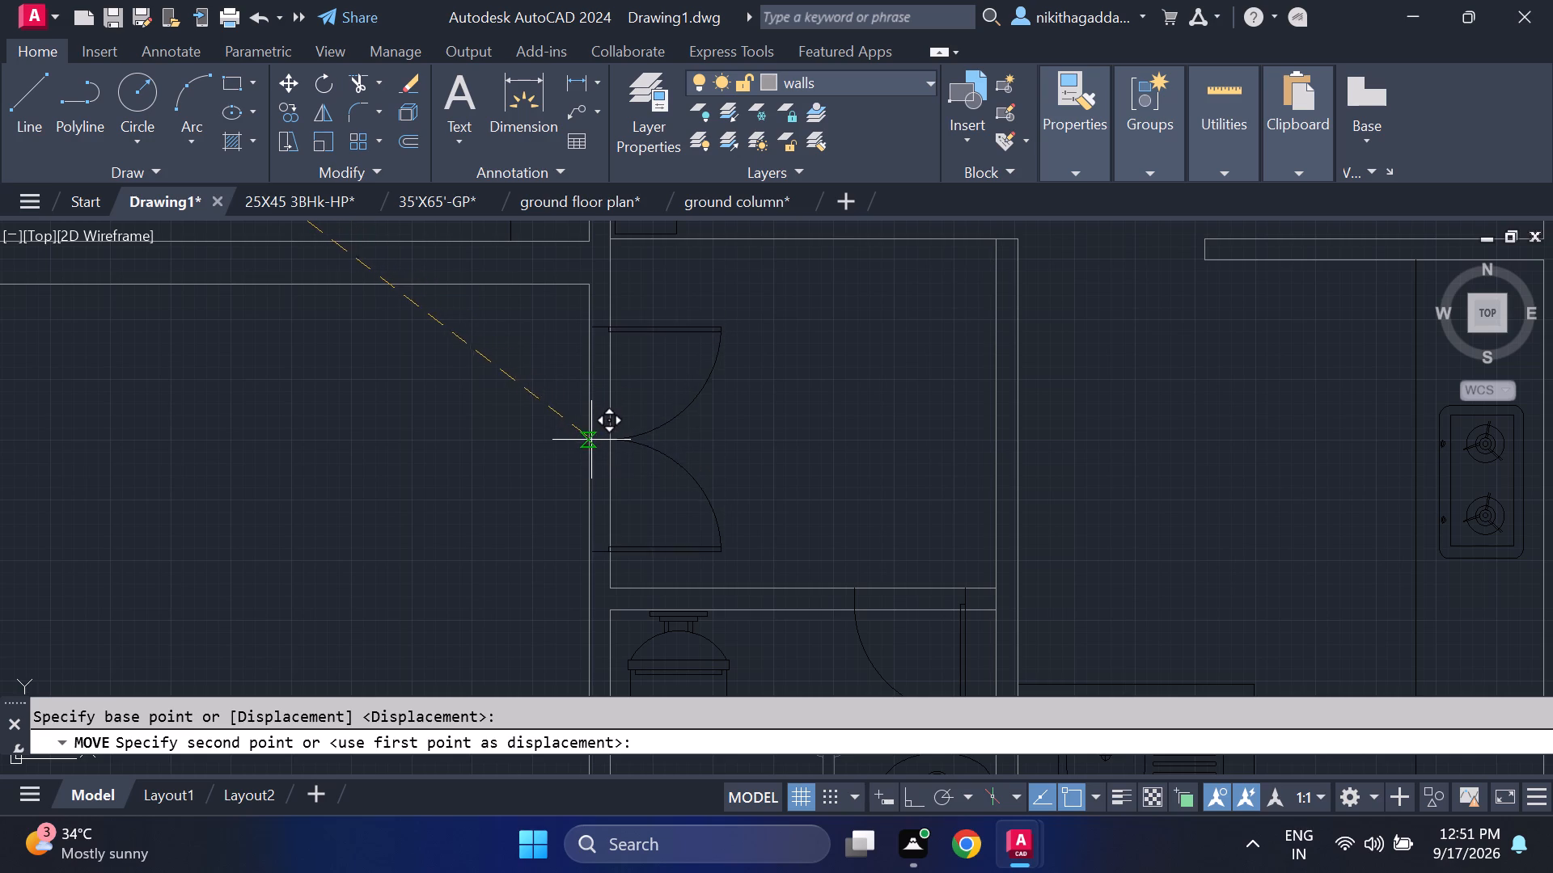
{"action": "left_click", "coordinate": [593, 453]}
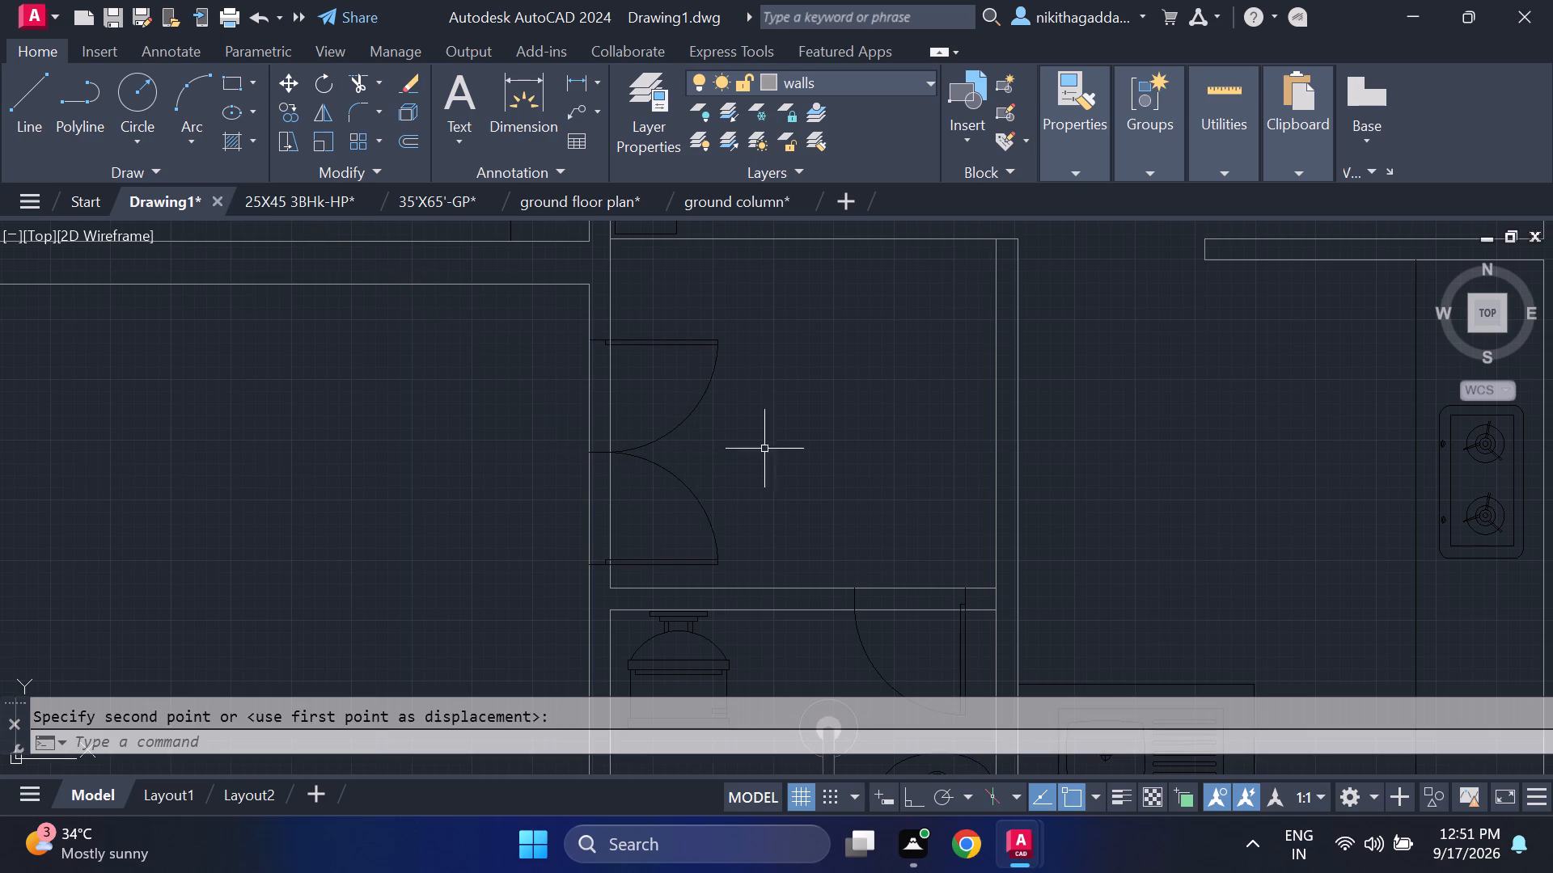
Examine how the double door meets the wall faces and review the whole floor plan.
{"action": "scroll", "coordinate": [562, 453], "scroll_direction": "up", "scroll_amount": 3}
{"action": "scroll", "coordinate": [651, 437], "scroll_direction": "up", "scroll_amount": 3}
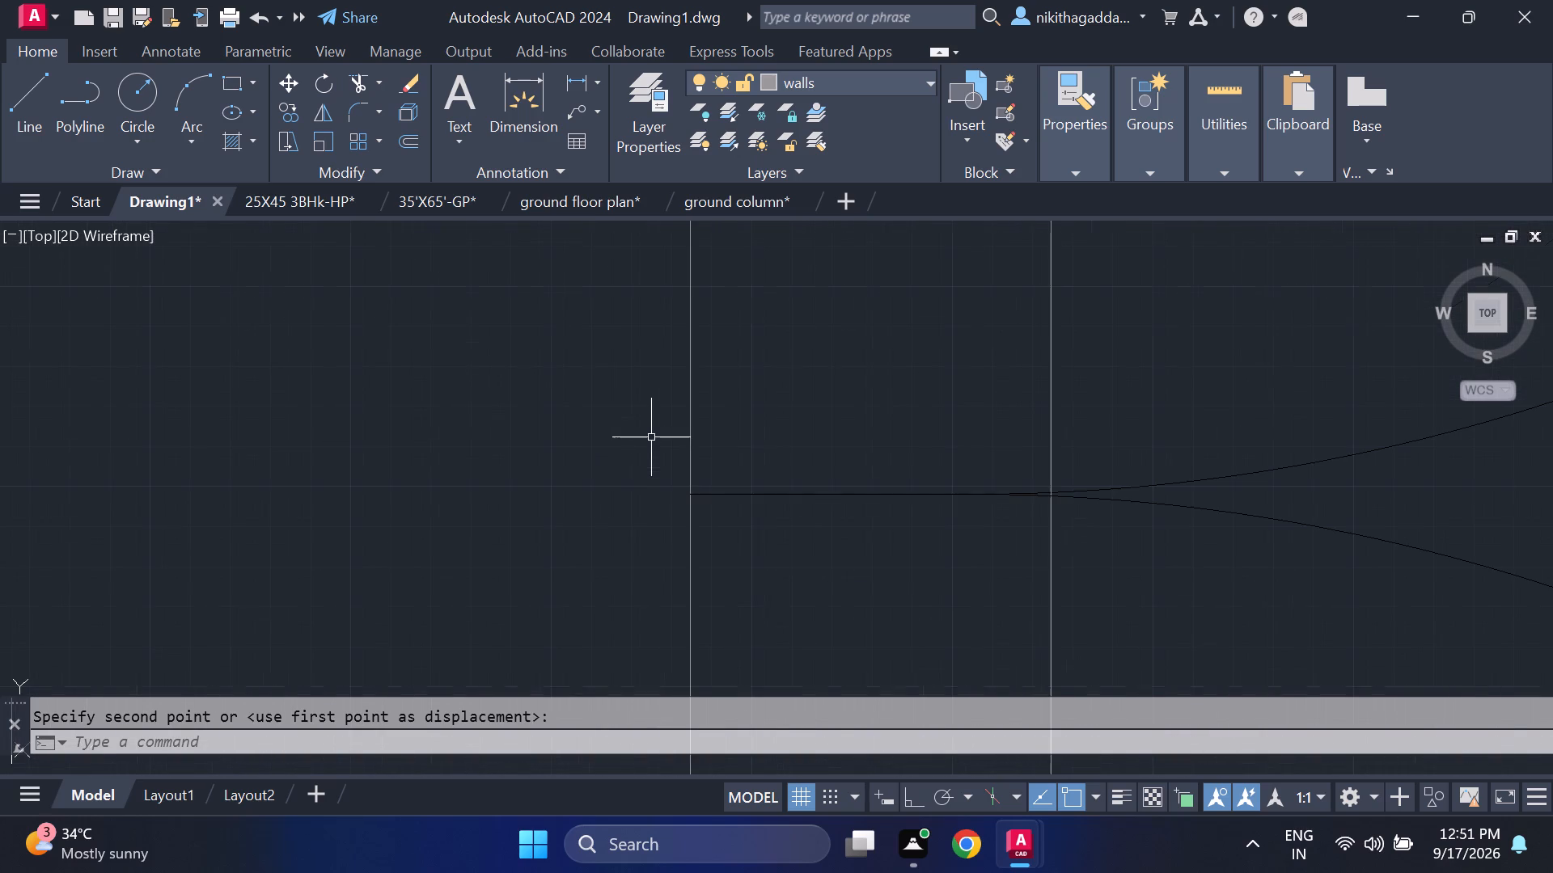
{"action": "scroll", "coordinate": [705, 483], "scroll_direction": "up", "scroll_amount": 4}
{"action": "scroll", "coordinate": [738, 496], "scroll_direction": "down", "scroll_amount": 6}
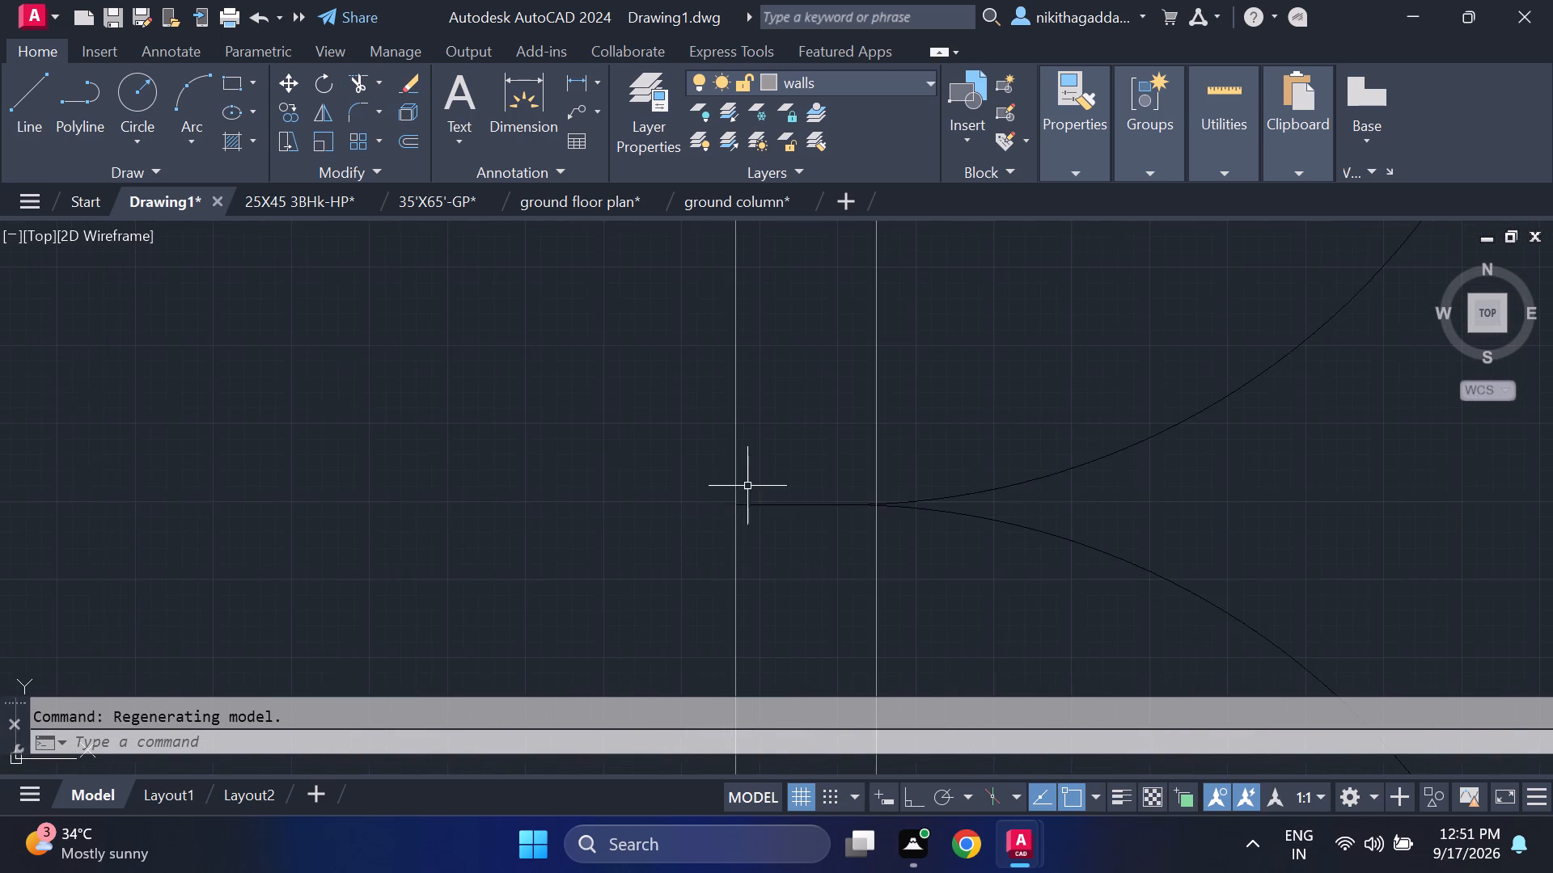
{"action": "scroll", "coordinate": [742, 477], "scroll_direction": "down", "scroll_amount": 5}
{"action": "scroll", "coordinate": [606, 484], "scroll_direction": "down", "scroll_amount": 3}
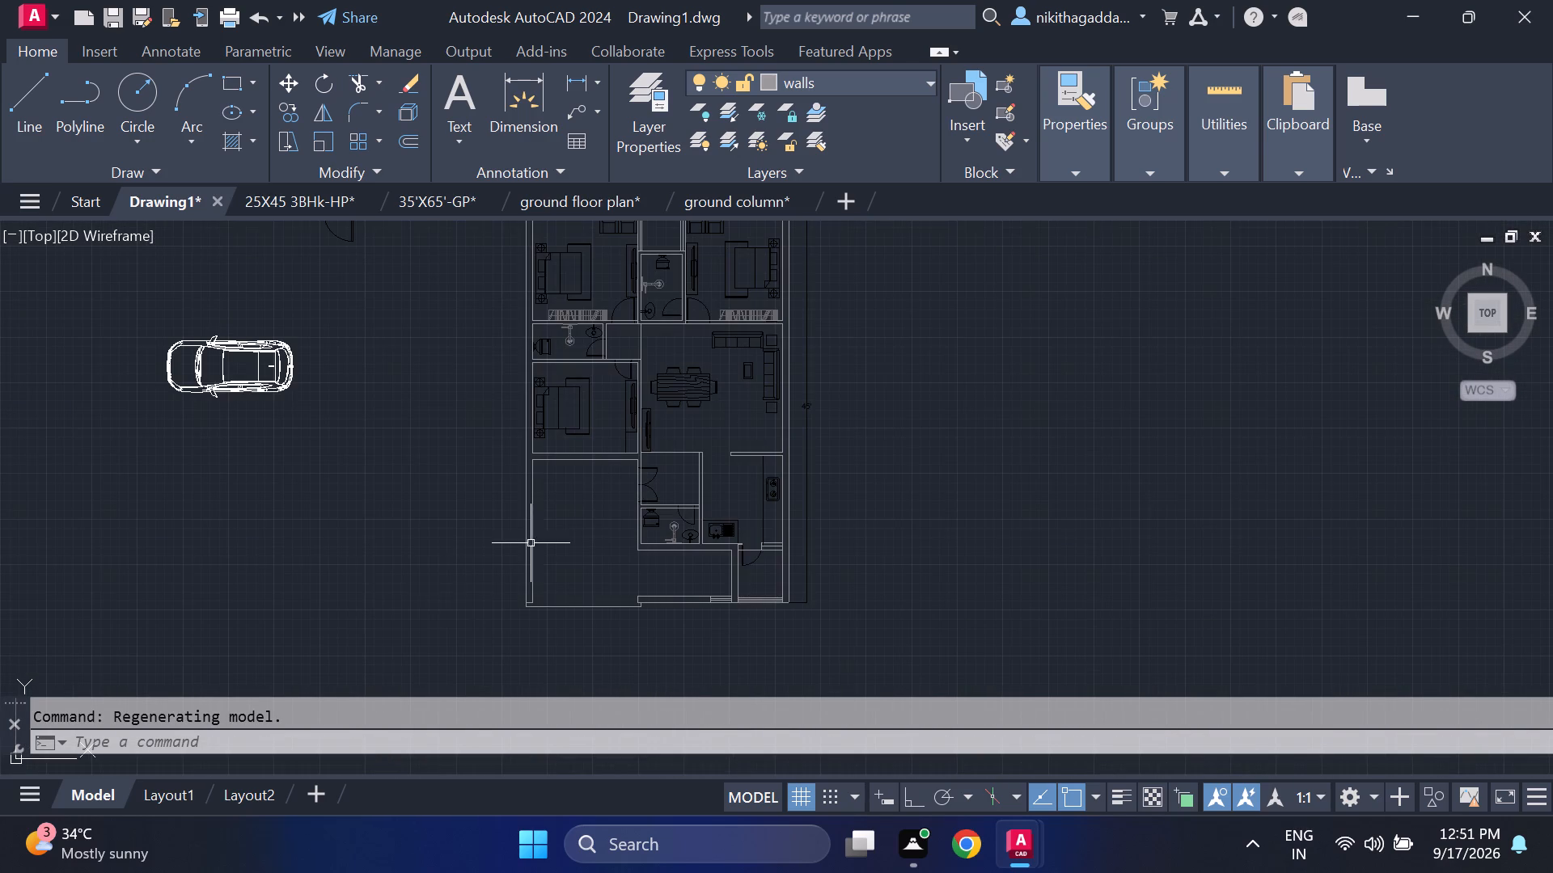
{"action": "middle_click_drag", "start_coordinate": [527, 521], "coordinate": [618, 581]}
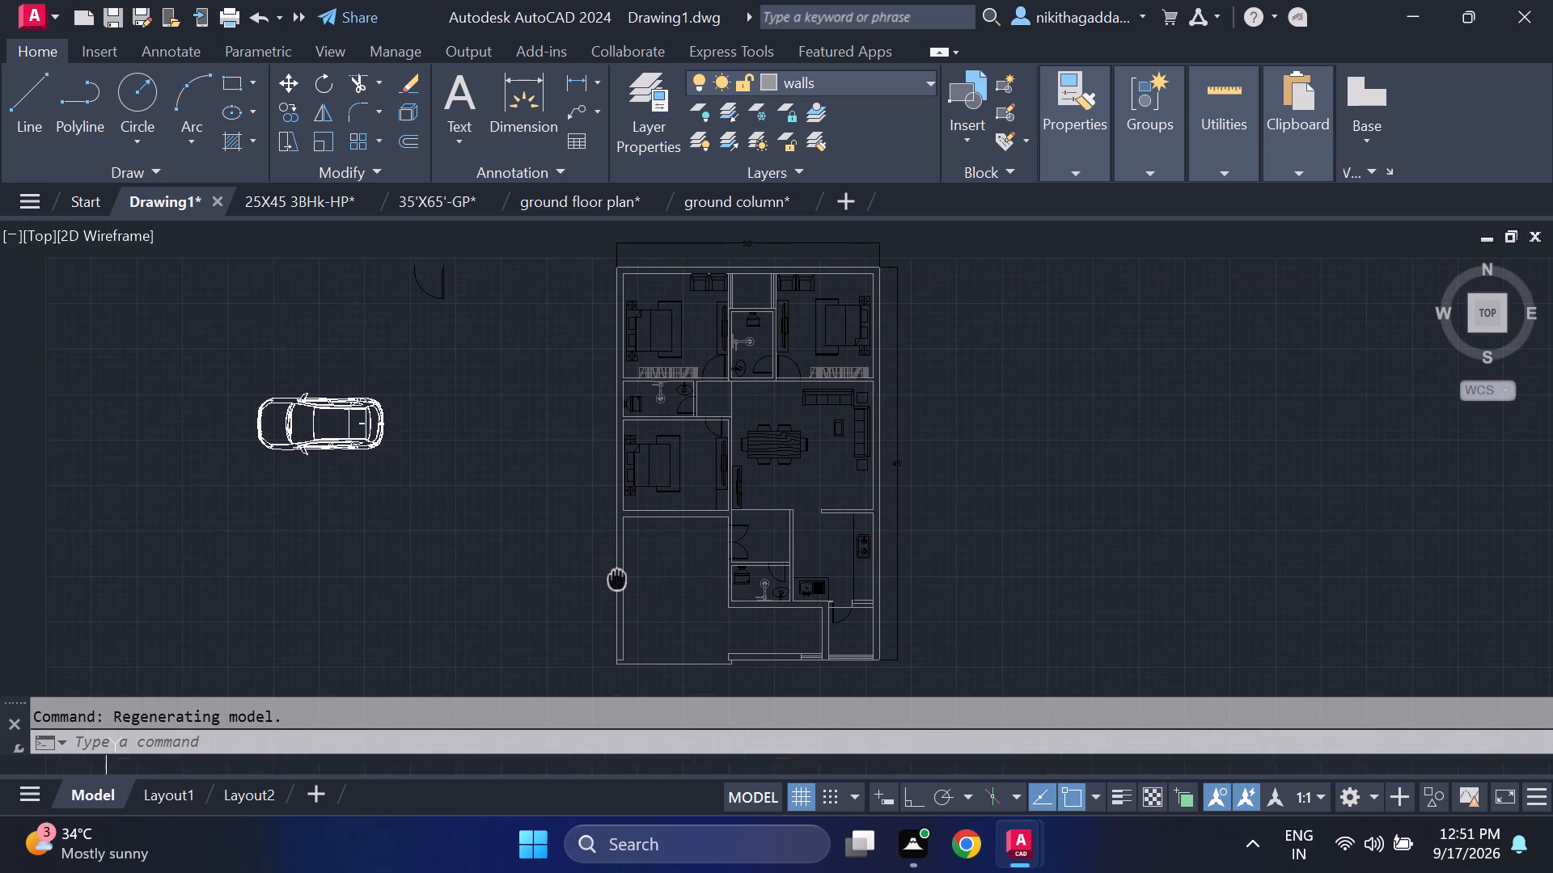
{"action": "middle_click_drag", "start_coordinate": [618, 581], "coordinate": [637, 647]}
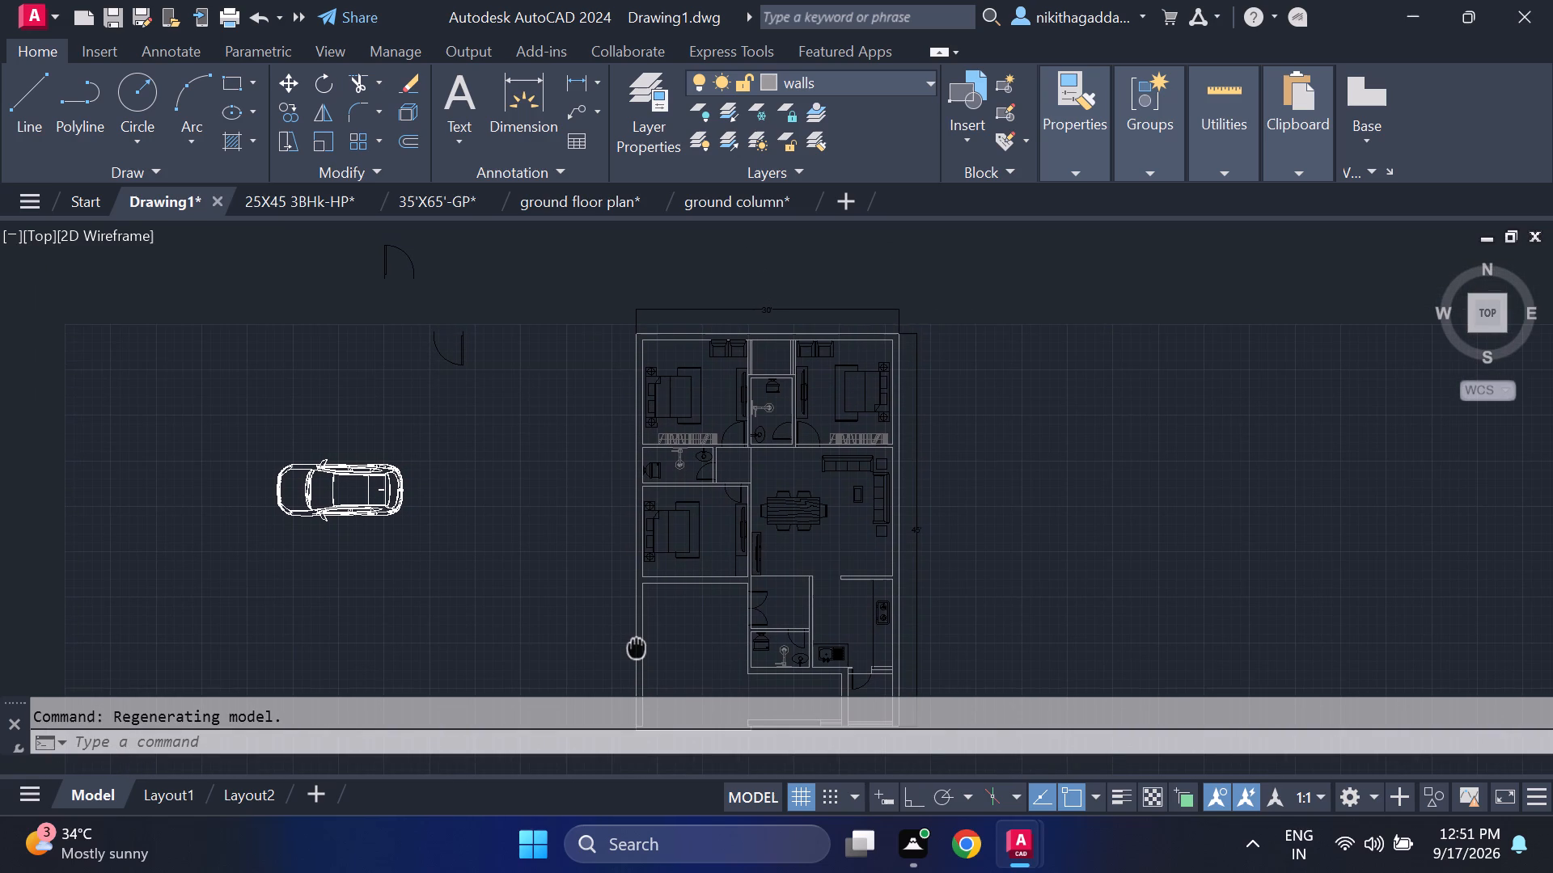
{"action": "middle_click_drag", "start_coordinate": [637, 647], "coordinate": [623, 618]}
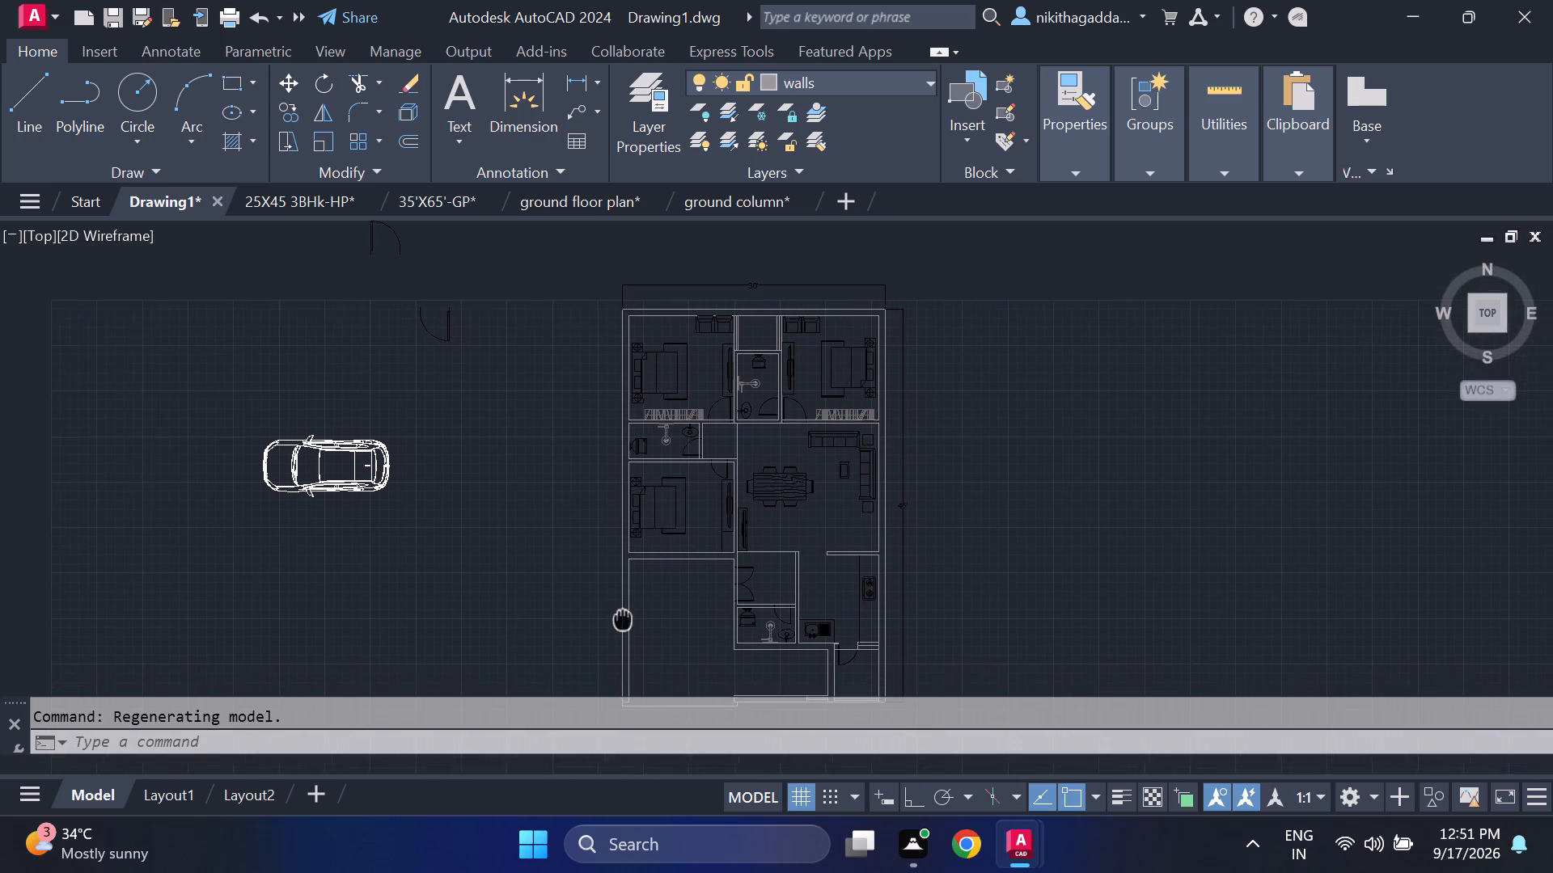
{"action": "middle_click_drag", "start_coordinate": [623, 618], "coordinate": [626, 588]}
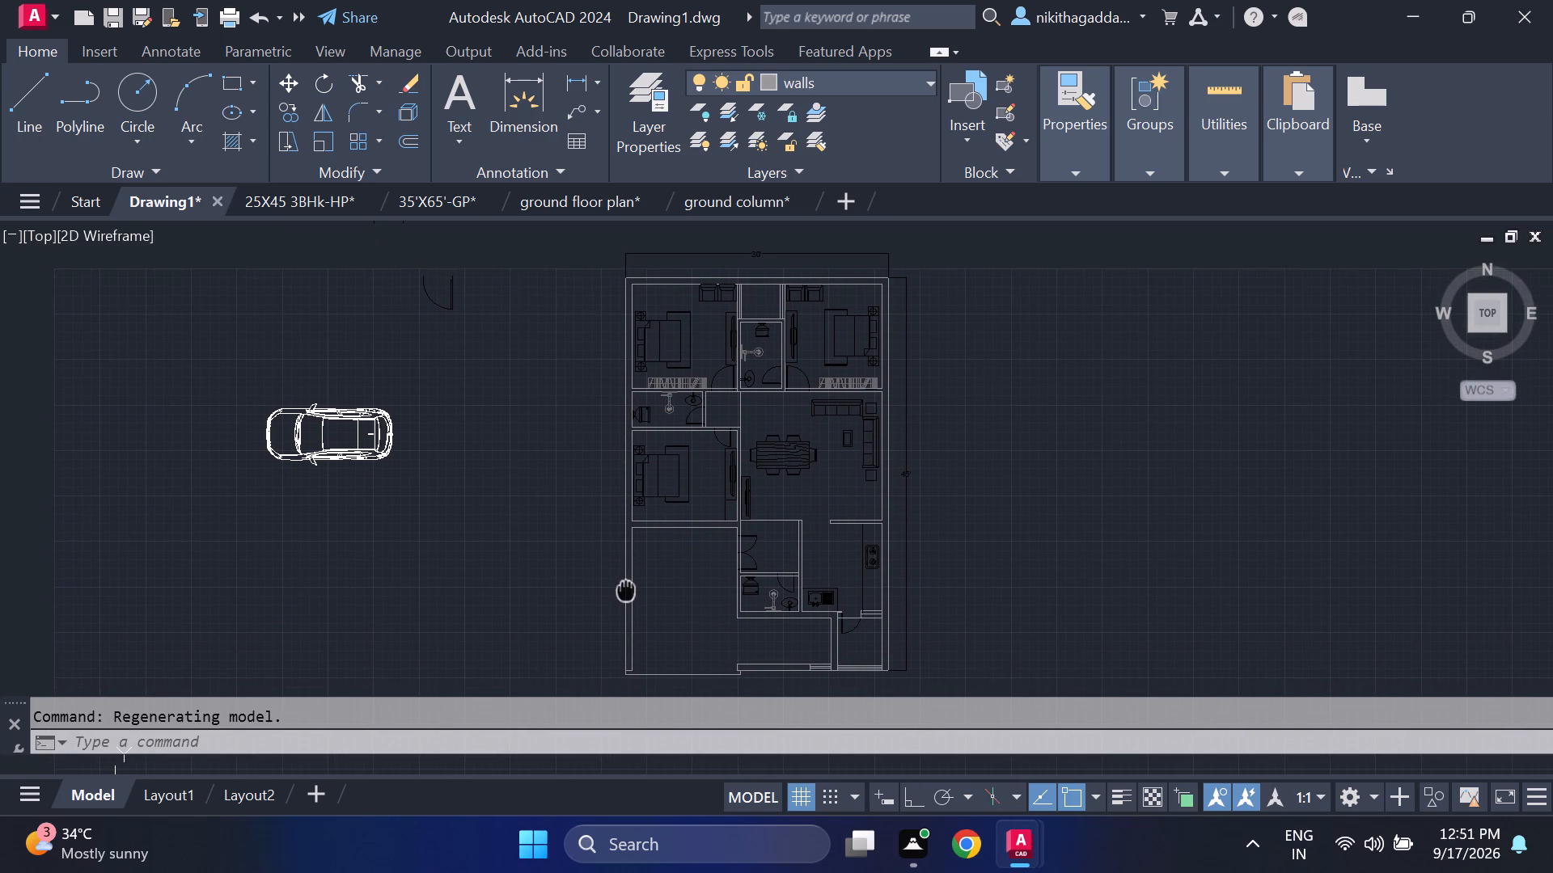
{"action": "middle_click_drag", "start_coordinate": [626, 588], "coordinate": [731, 582]}
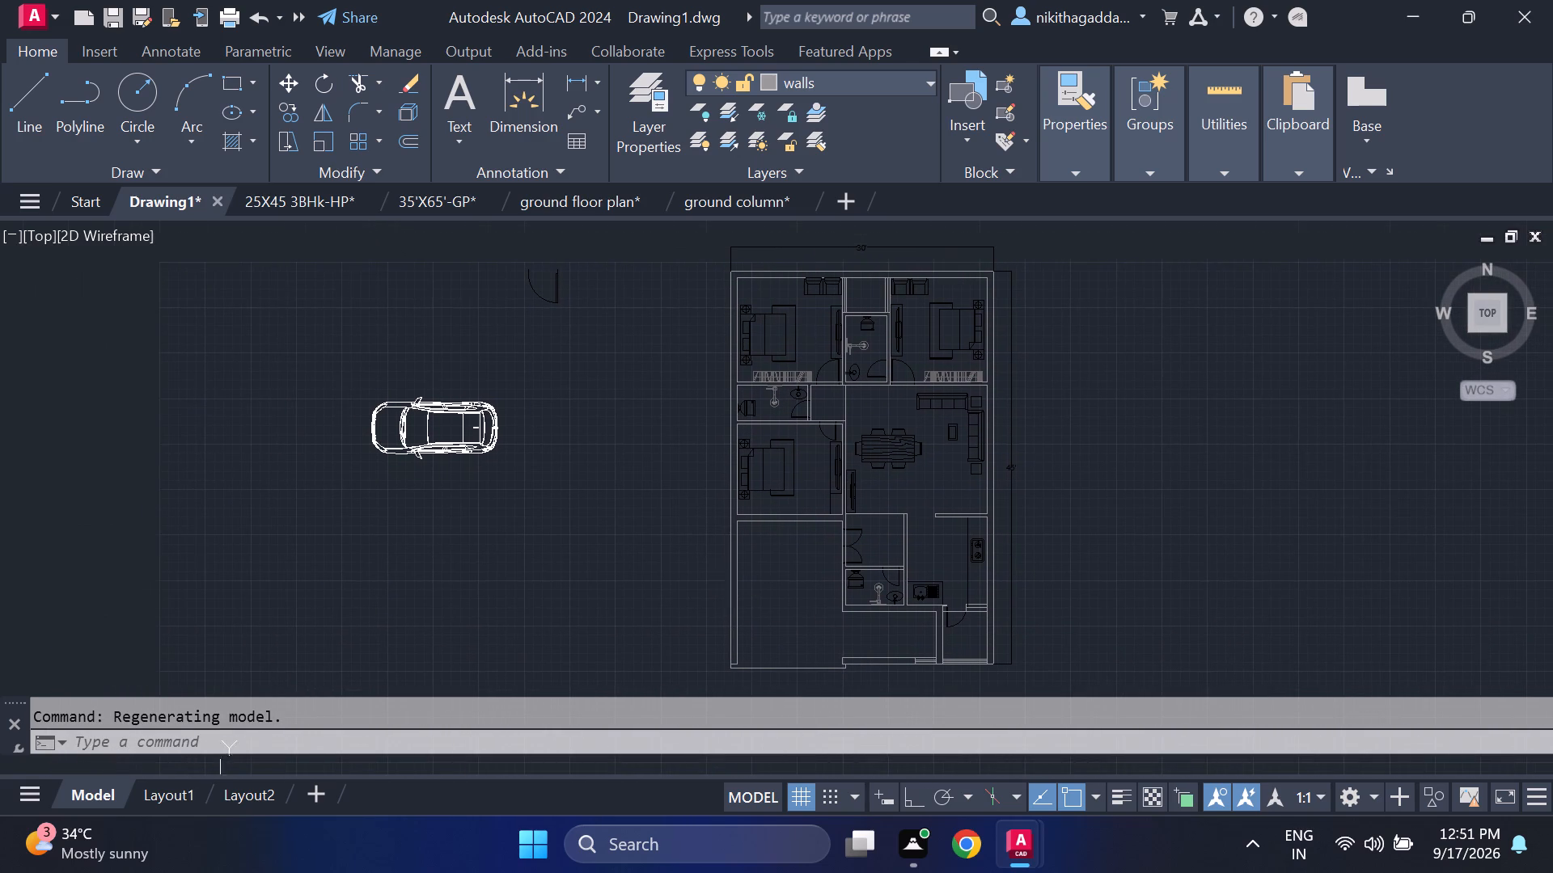
Erase the spare door just above the car, outside the floor plan.
{"action": "scroll", "coordinate": [585, 276], "scroll_direction": "up", "scroll_amount": 1}
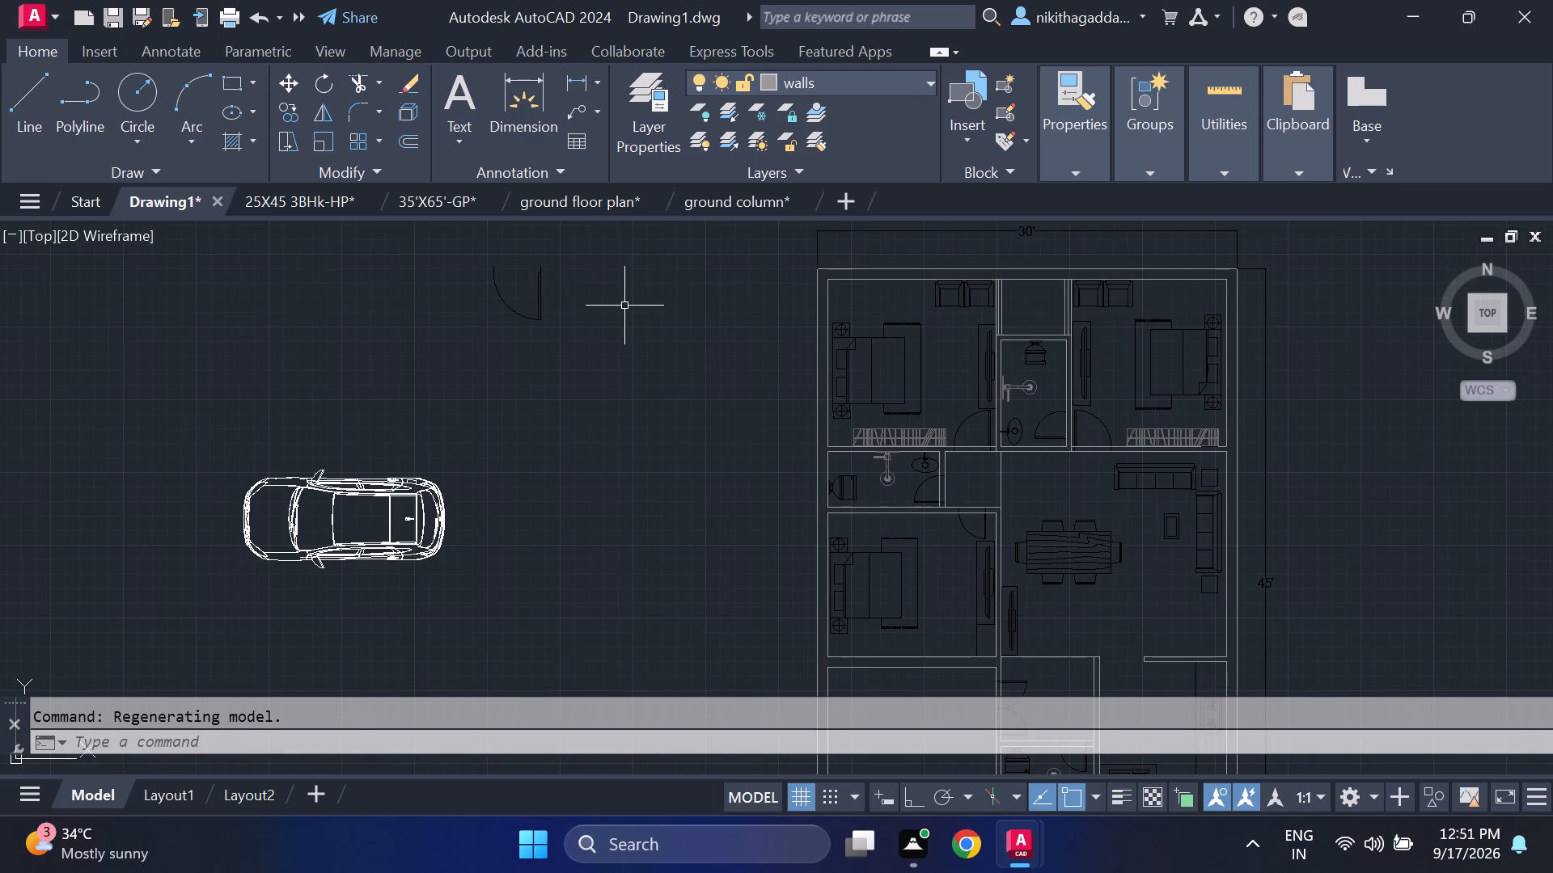
{"action": "left_click_drag", "start_coordinate": [603, 263], "coordinate": [548, 277]}
{"action": "left_click", "coordinate": [164, 382]}
{"action": "key", "text": "Delete"}
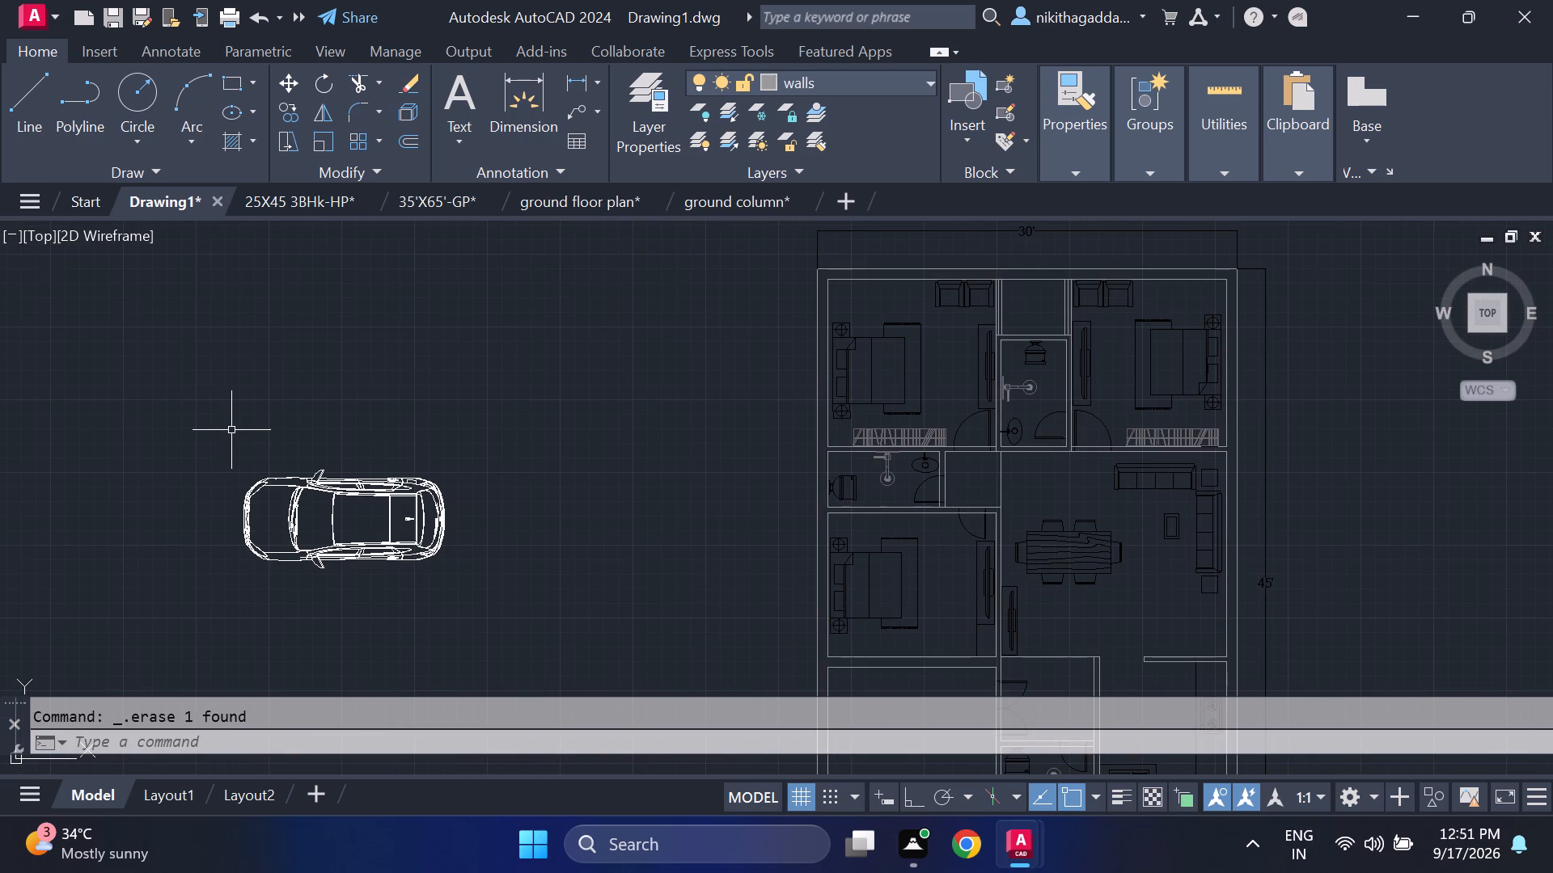
Trim the bedroom-side wall line across the door opening of the middle-left bedroom below the common toilet.
{"action": "type", "text": "tr"}
{"action": "key", "text": "Return"}
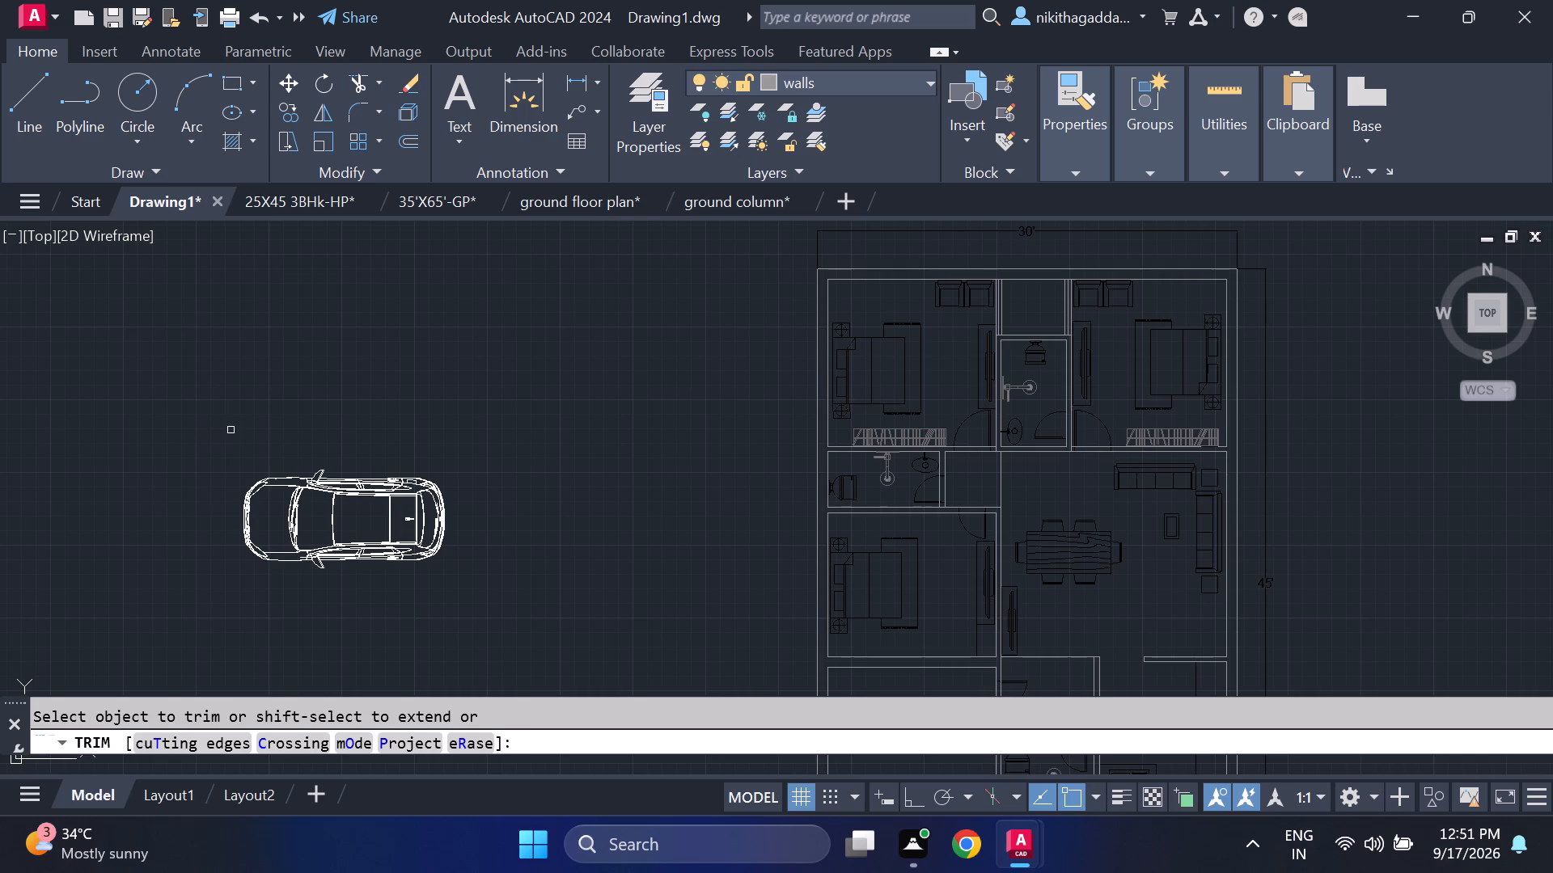
{"action": "scroll", "coordinate": [971, 511], "scroll_direction": "up", "scroll_amount": 2}
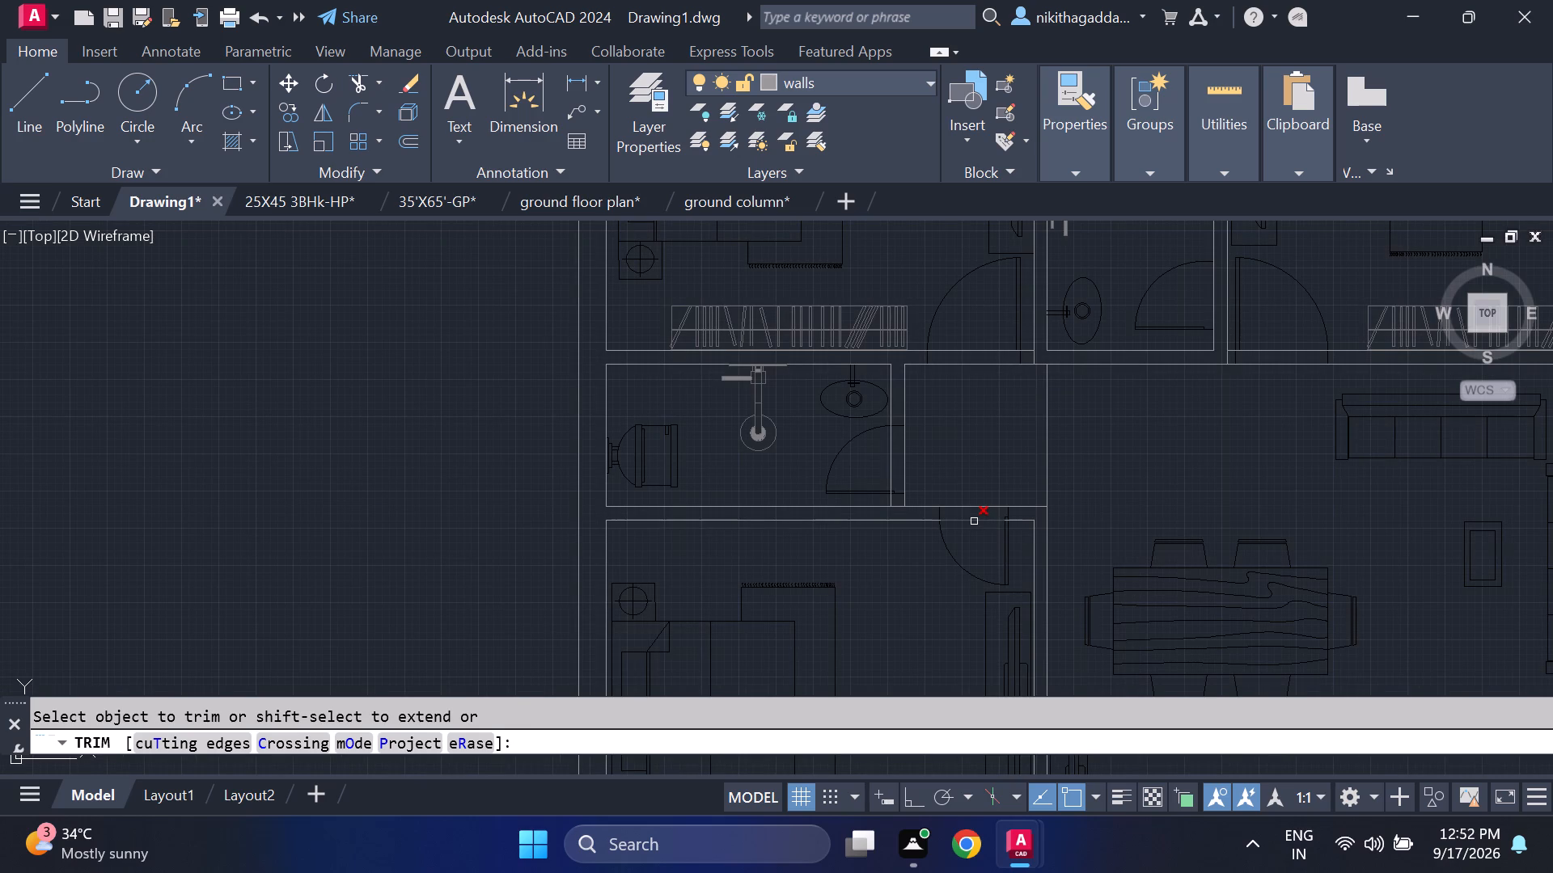
{"action": "left_click", "coordinate": [974, 521]}
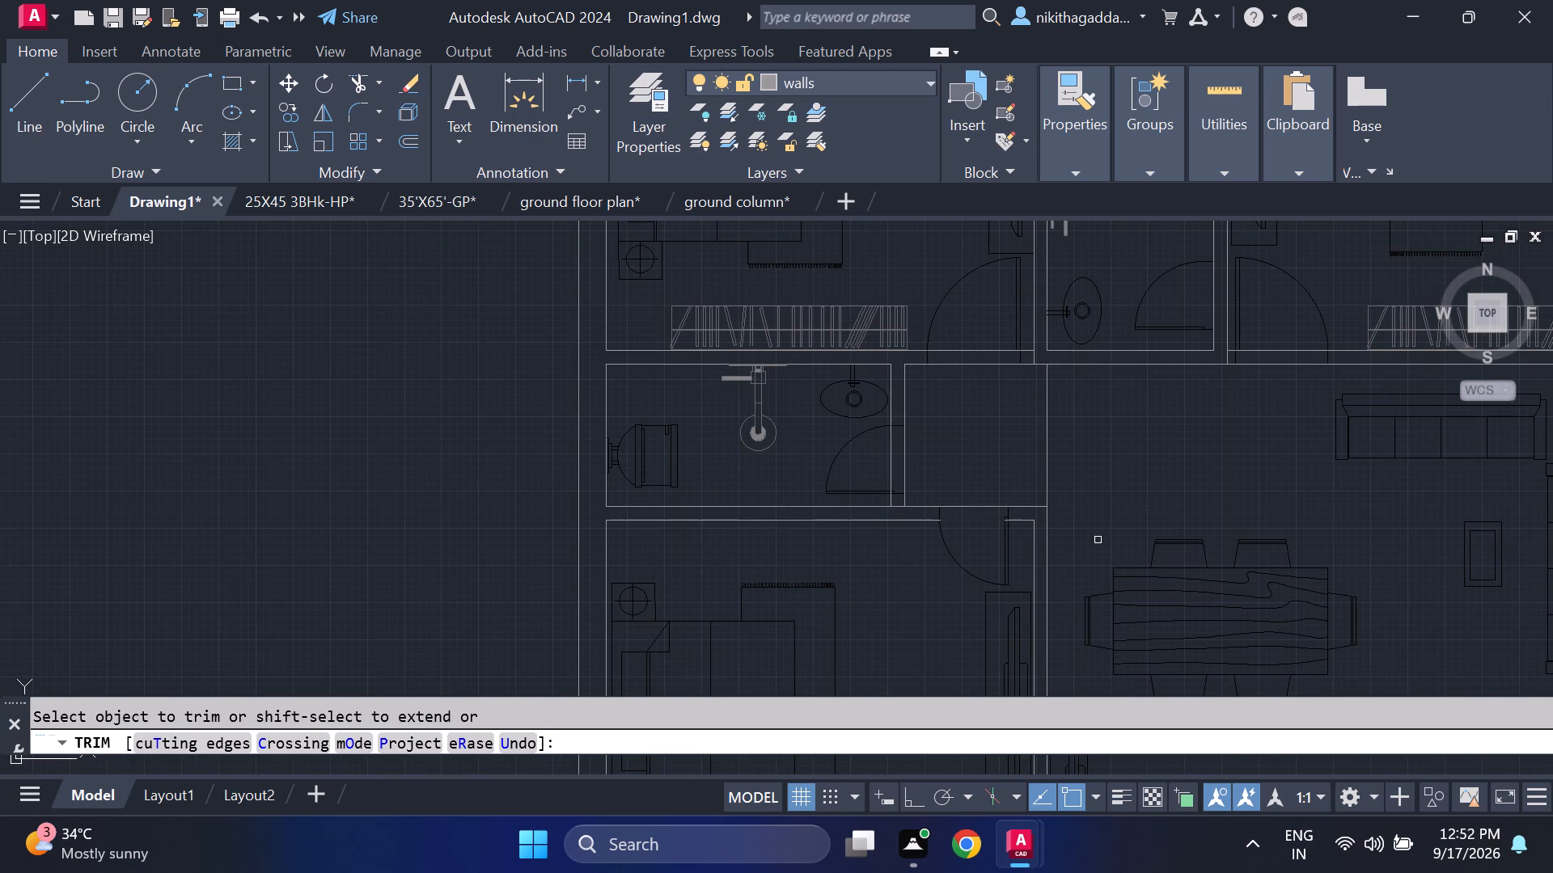
Trim the bedroom-side wall line across the door opening of the upper-left bedroom.
{"action": "scroll", "coordinate": [963, 421], "scroll_direction": "down", "scroll_amount": 1}
{"action": "middle_click_drag", "start_coordinate": [958, 423], "coordinate": [953, 455]}
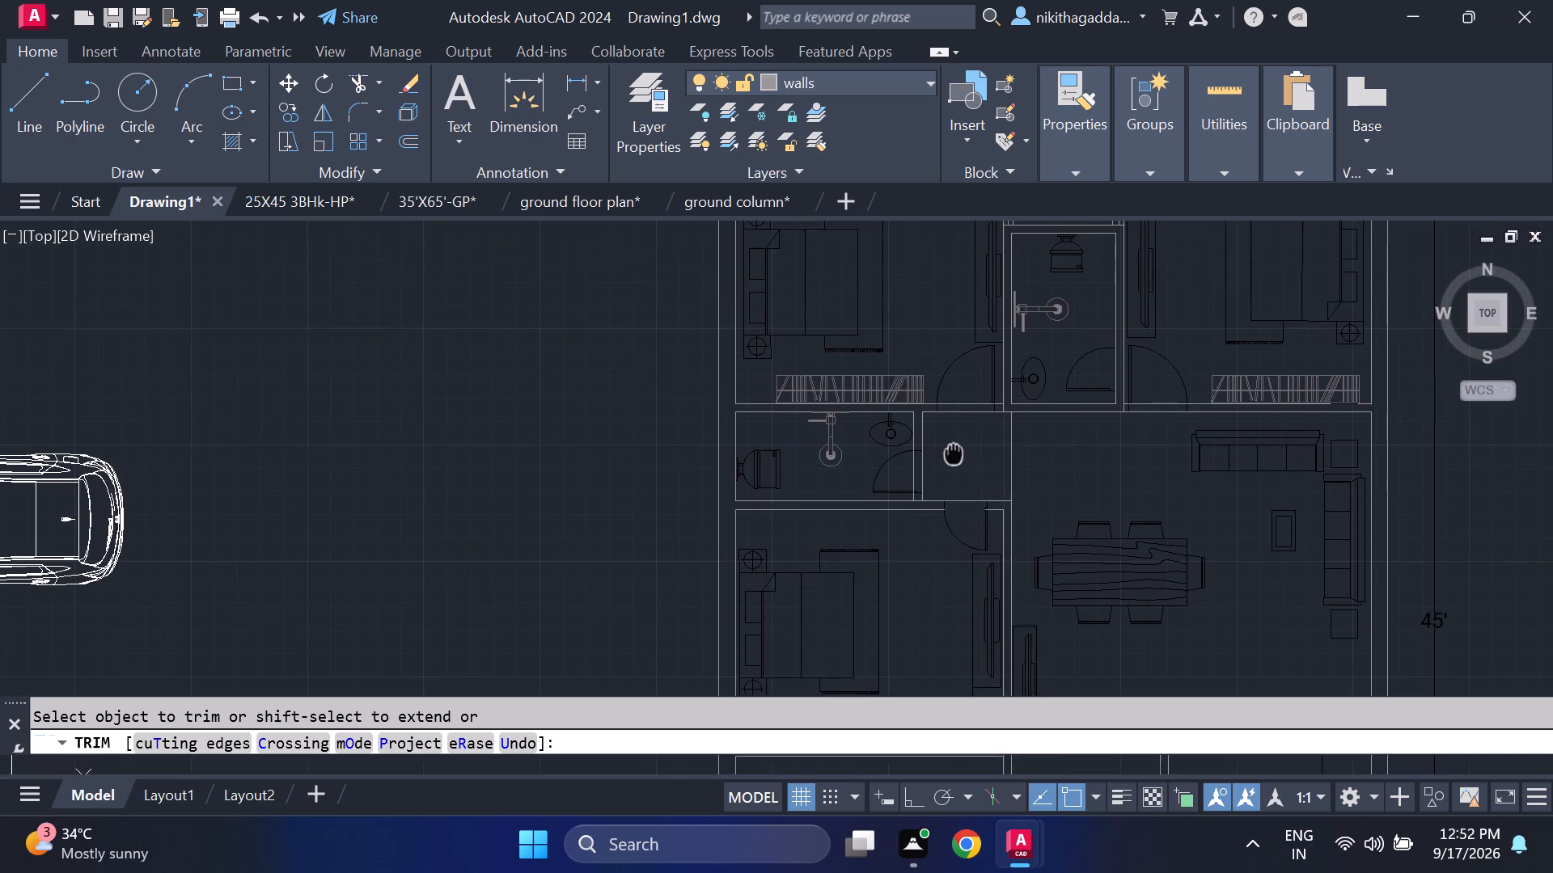
{"action": "middle_click_drag", "start_coordinate": [953, 455], "coordinate": [926, 567]}
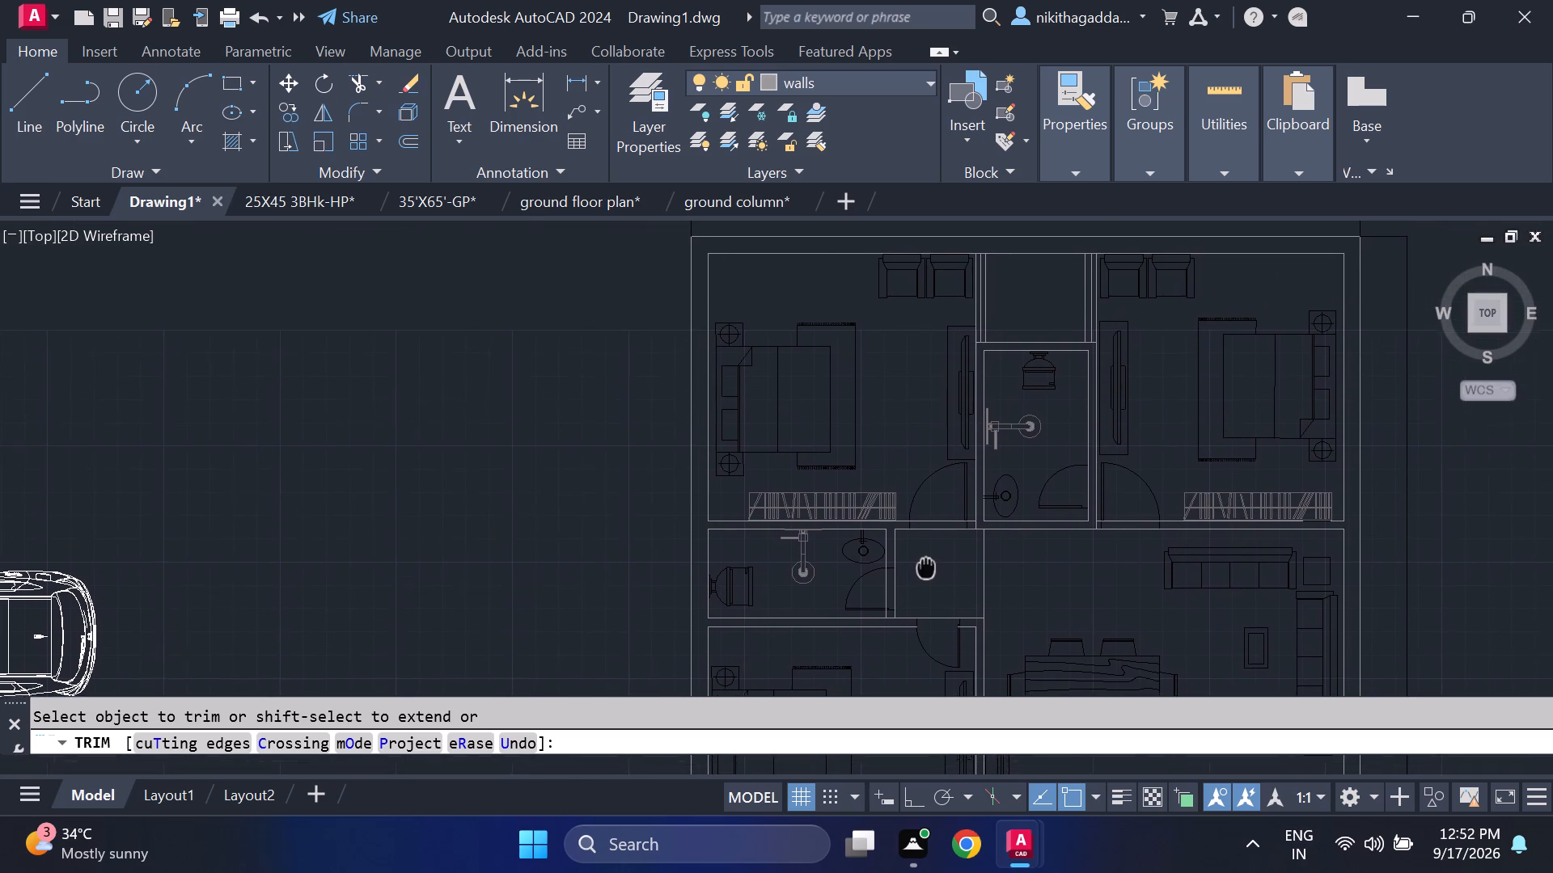
{"action": "middle_click_drag", "start_coordinate": [926, 567], "coordinate": [909, 588]}
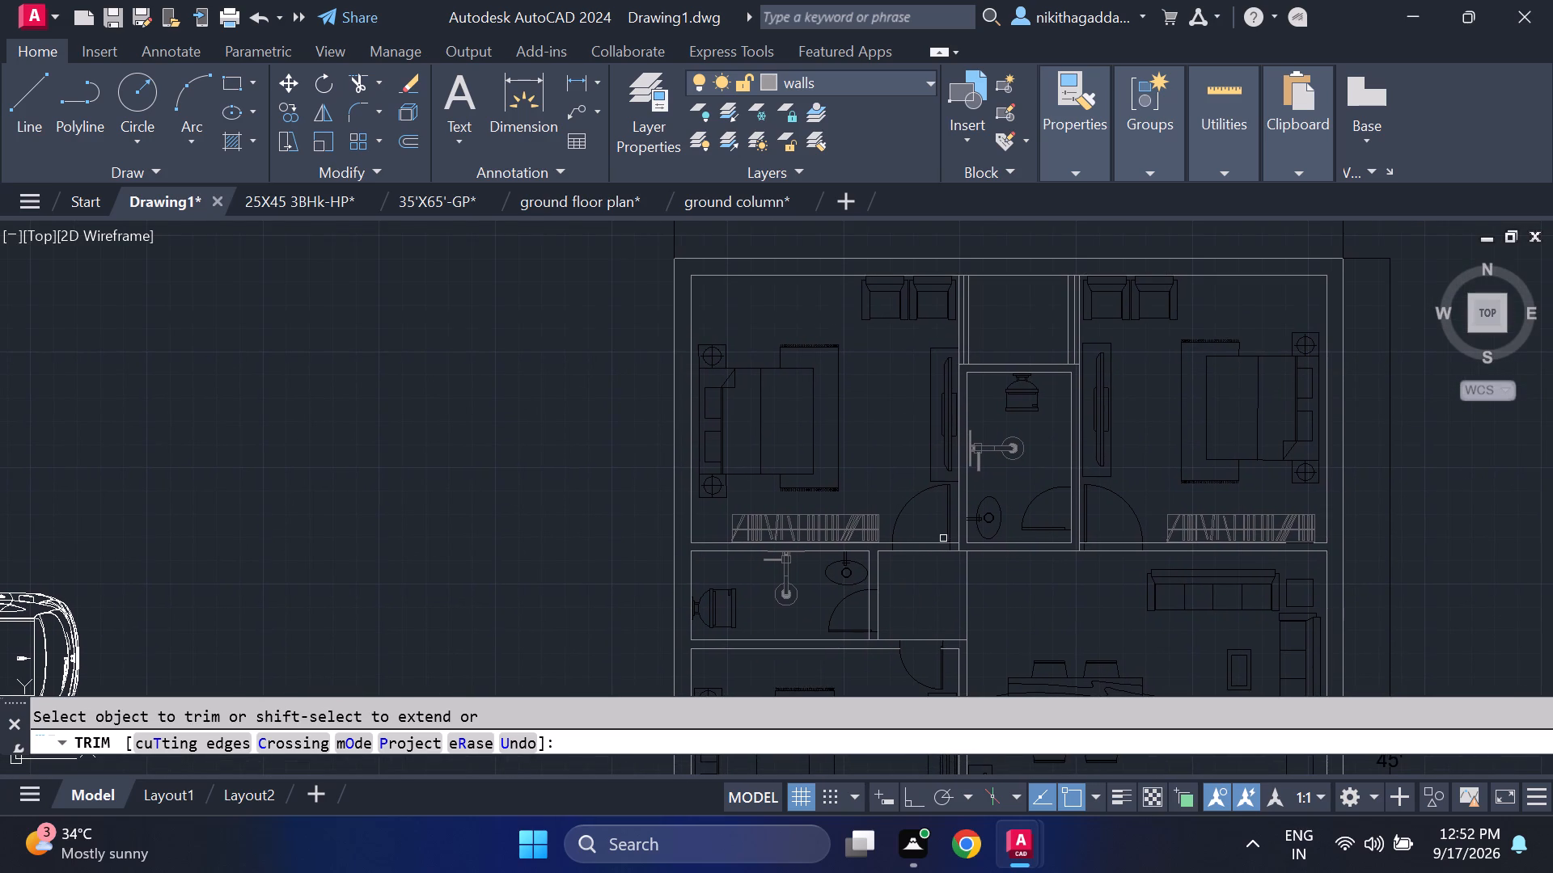
{"action": "scroll", "coordinate": [943, 541], "scroll_direction": "up", "scroll_amount": 3}
{"action": "left_click", "coordinate": [903, 557]}
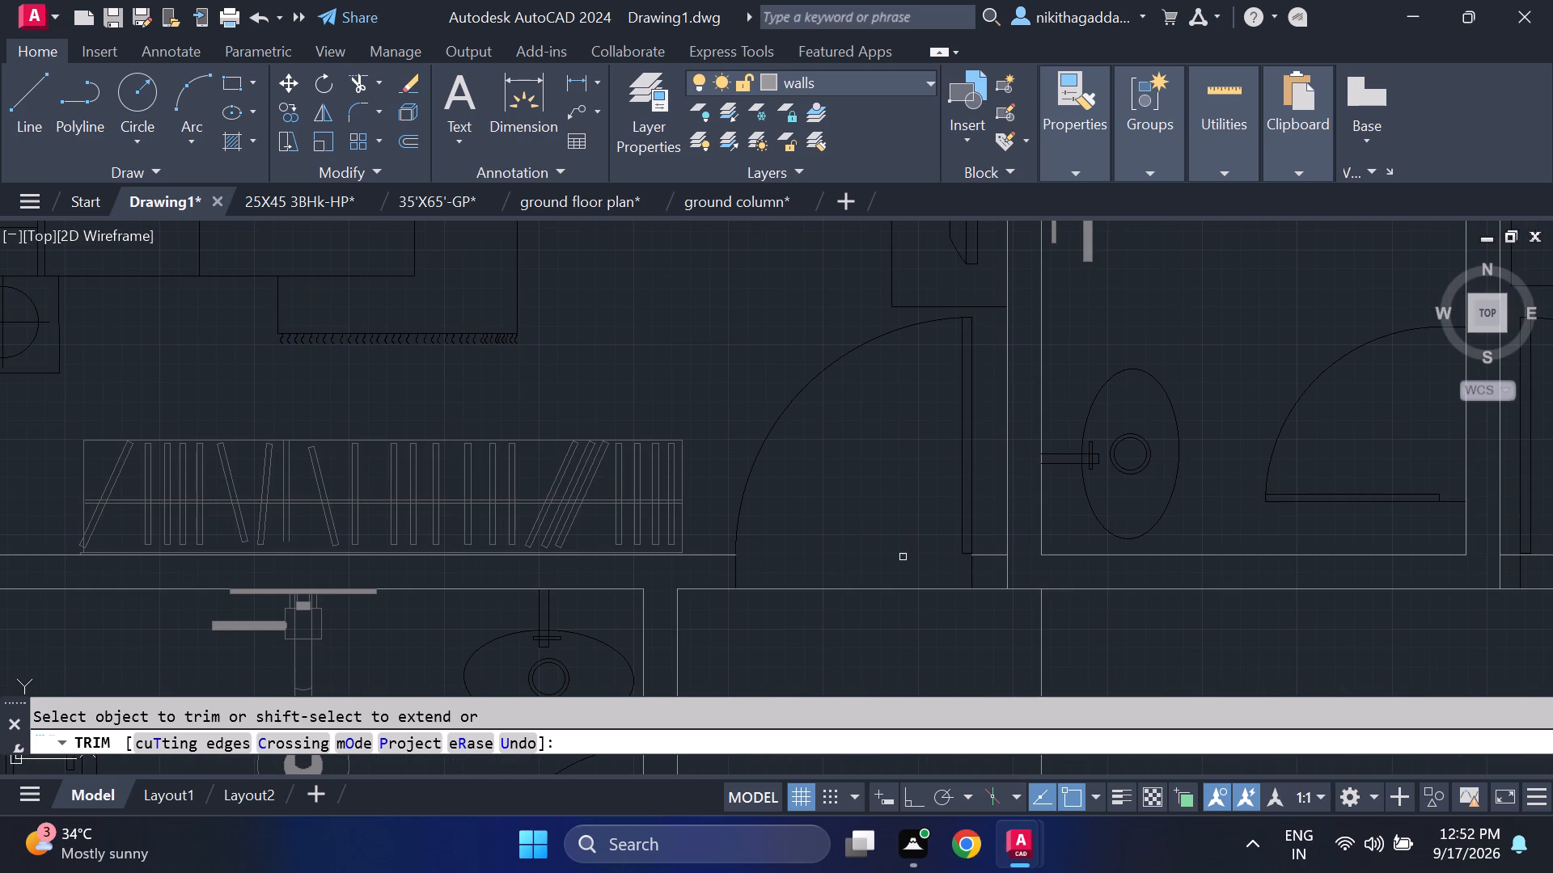
Trim the inner wall lines across the upper-right bedroom's door and the door of the toilet between the two upper bedrooms.
{"action": "scroll", "coordinate": [1149, 612], "scroll_direction": "down", "scroll_amount": 3}
{"action": "middle_click_drag", "start_coordinate": [1210, 645], "coordinate": [881, 528]}
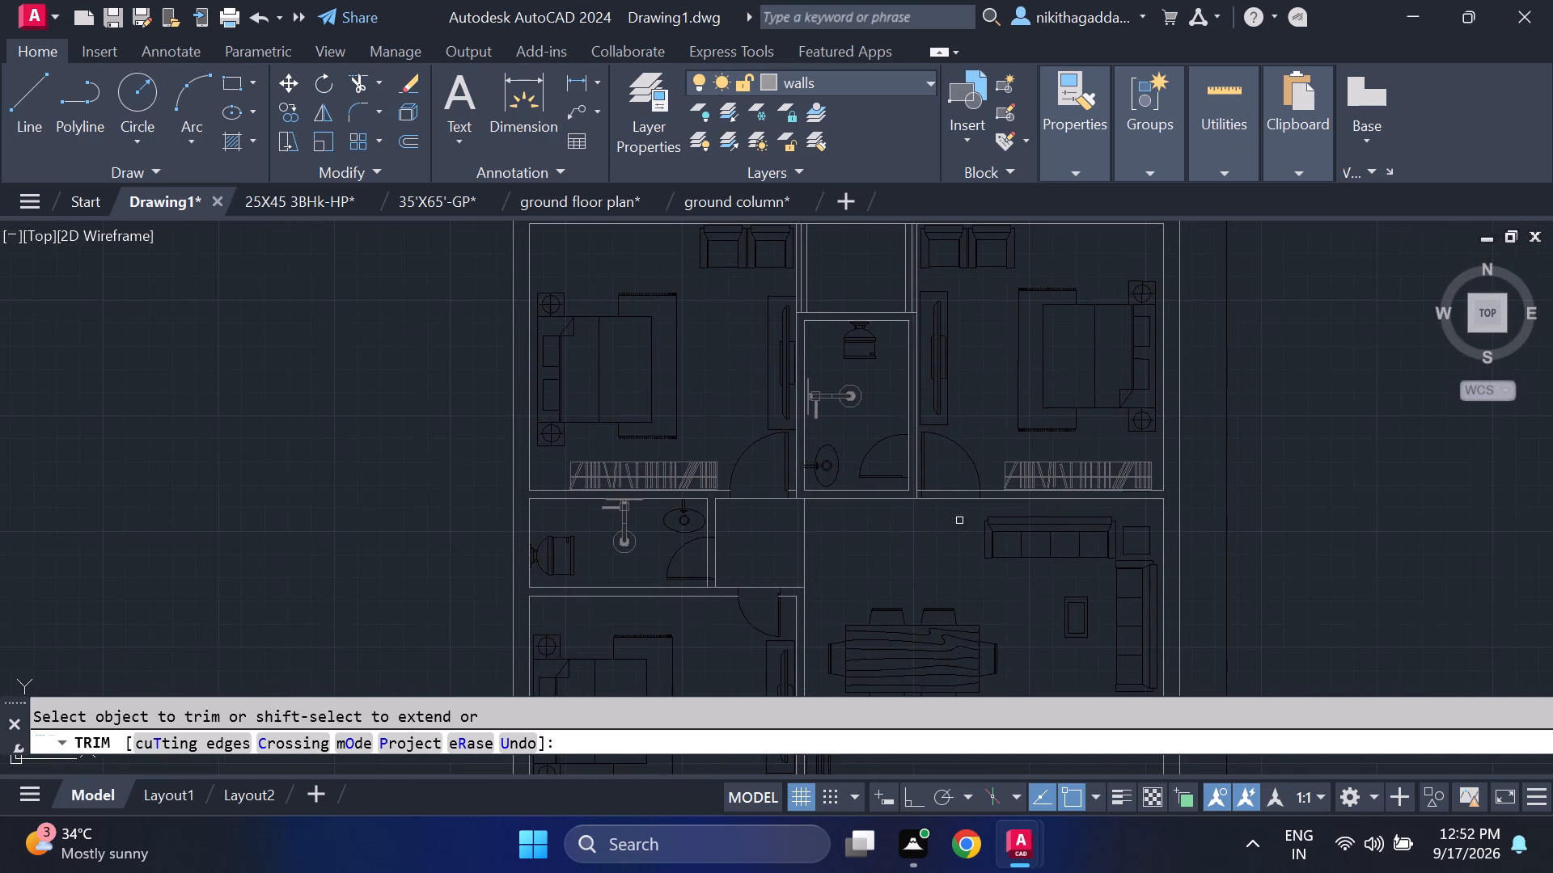
{"action": "scroll", "coordinate": [963, 512], "scroll_direction": "up", "scroll_amount": 2}
{"action": "left_click", "coordinate": [950, 463]}
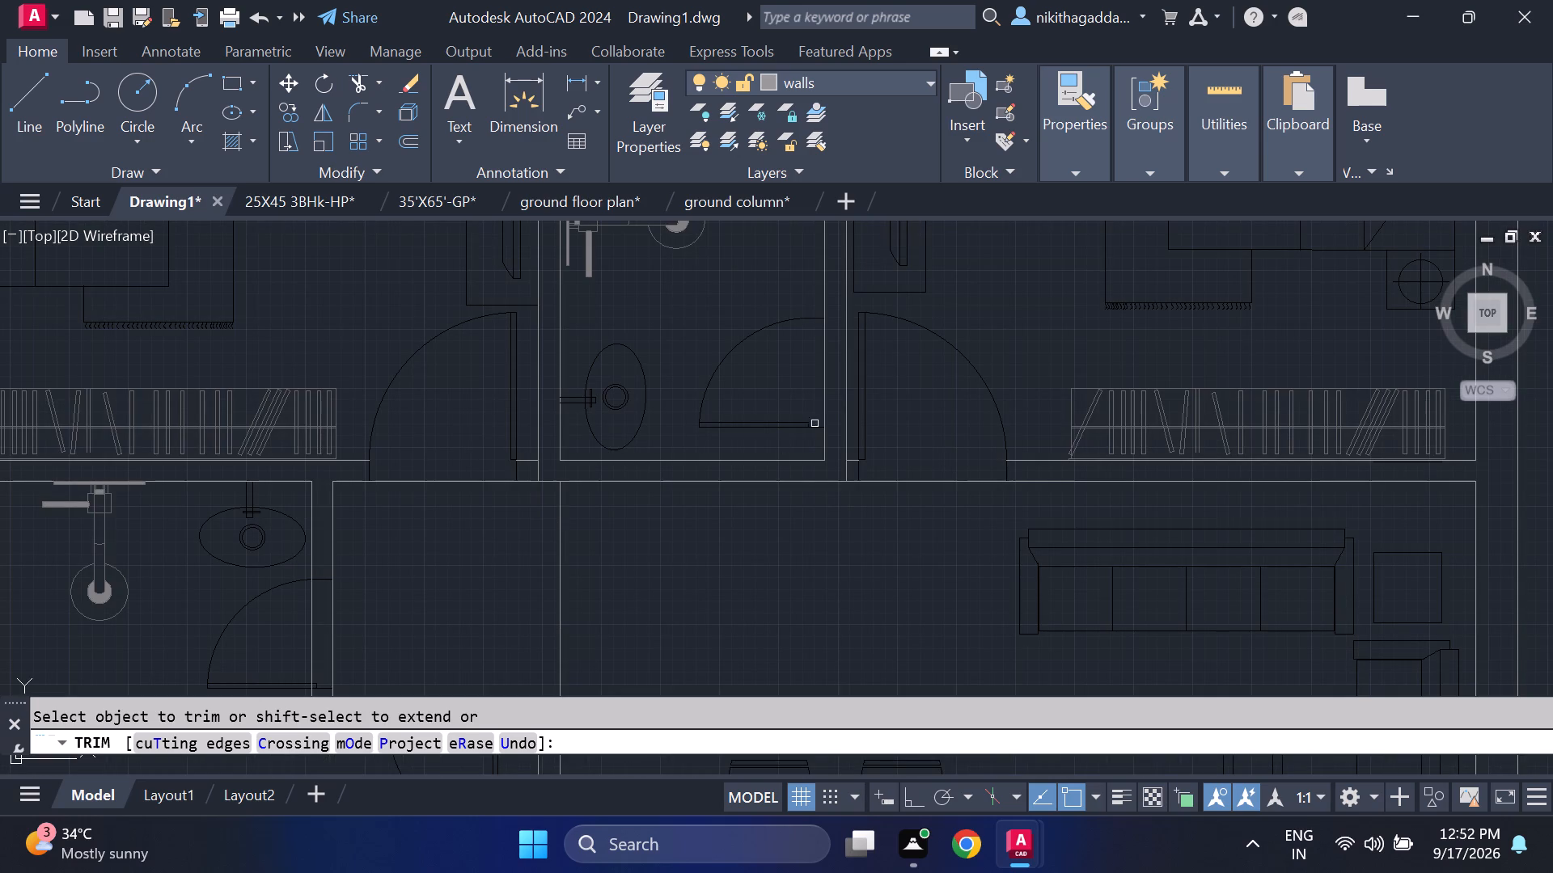
{"action": "left_click", "coordinate": [819, 386]}
{"action": "left_click", "coordinate": [827, 375]}
Trim the room-side wall line between the double door's leaves, including the tiny fragment at their meeting point.
{"action": "scroll", "coordinate": [880, 486], "scroll_direction": "down", "scroll_amount": 3}
{"action": "middle_click_drag", "start_coordinate": [874, 555], "coordinate": [836, 411]}
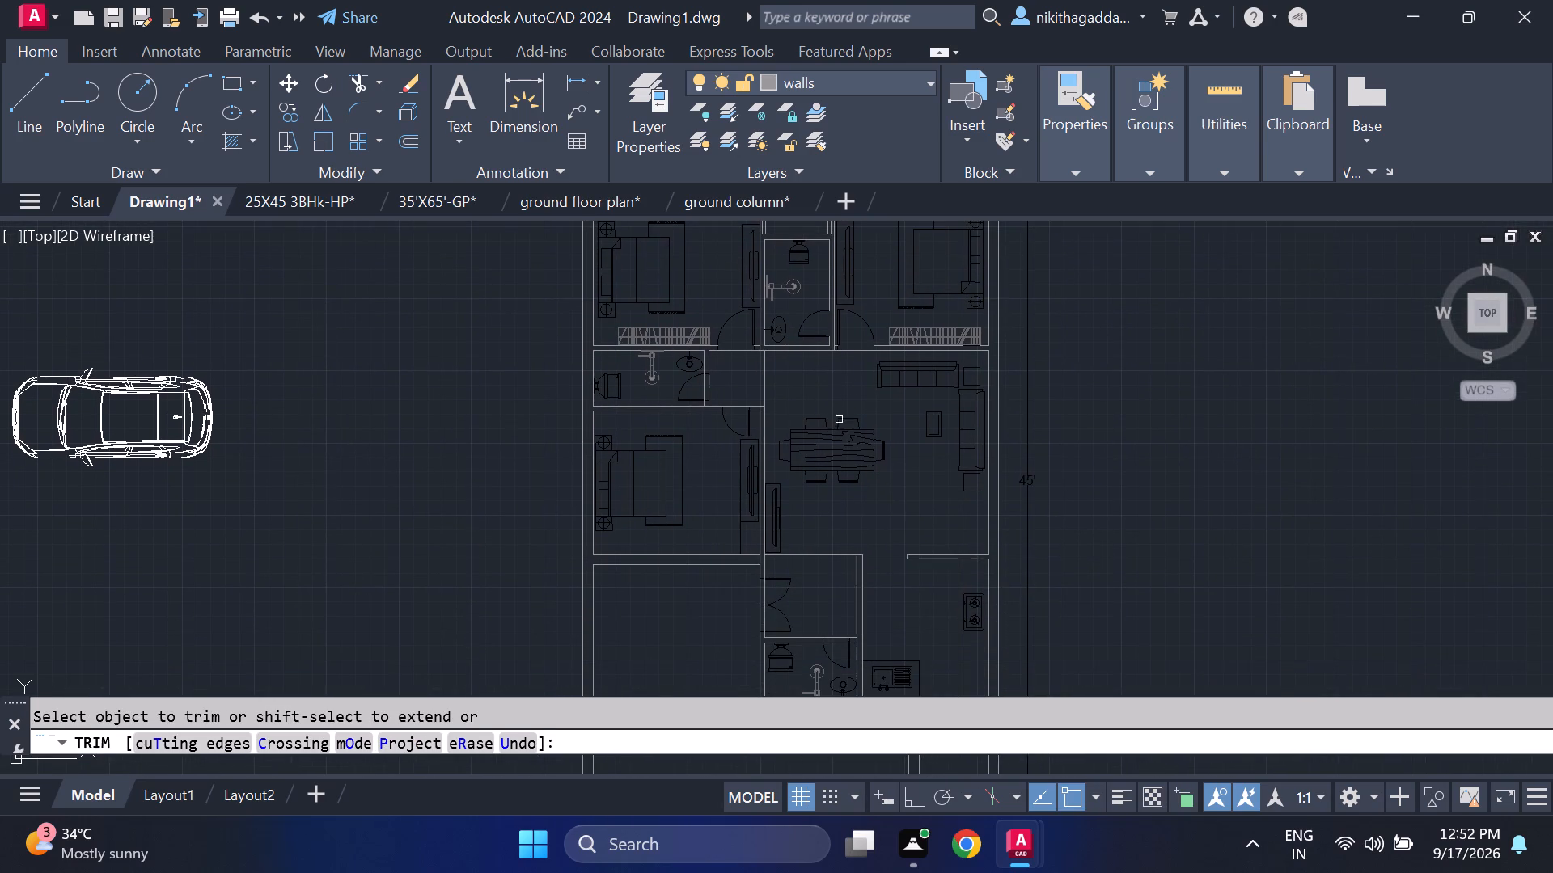
{"action": "middle_click_drag", "start_coordinate": [861, 566], "coordinate": [861, 466]}
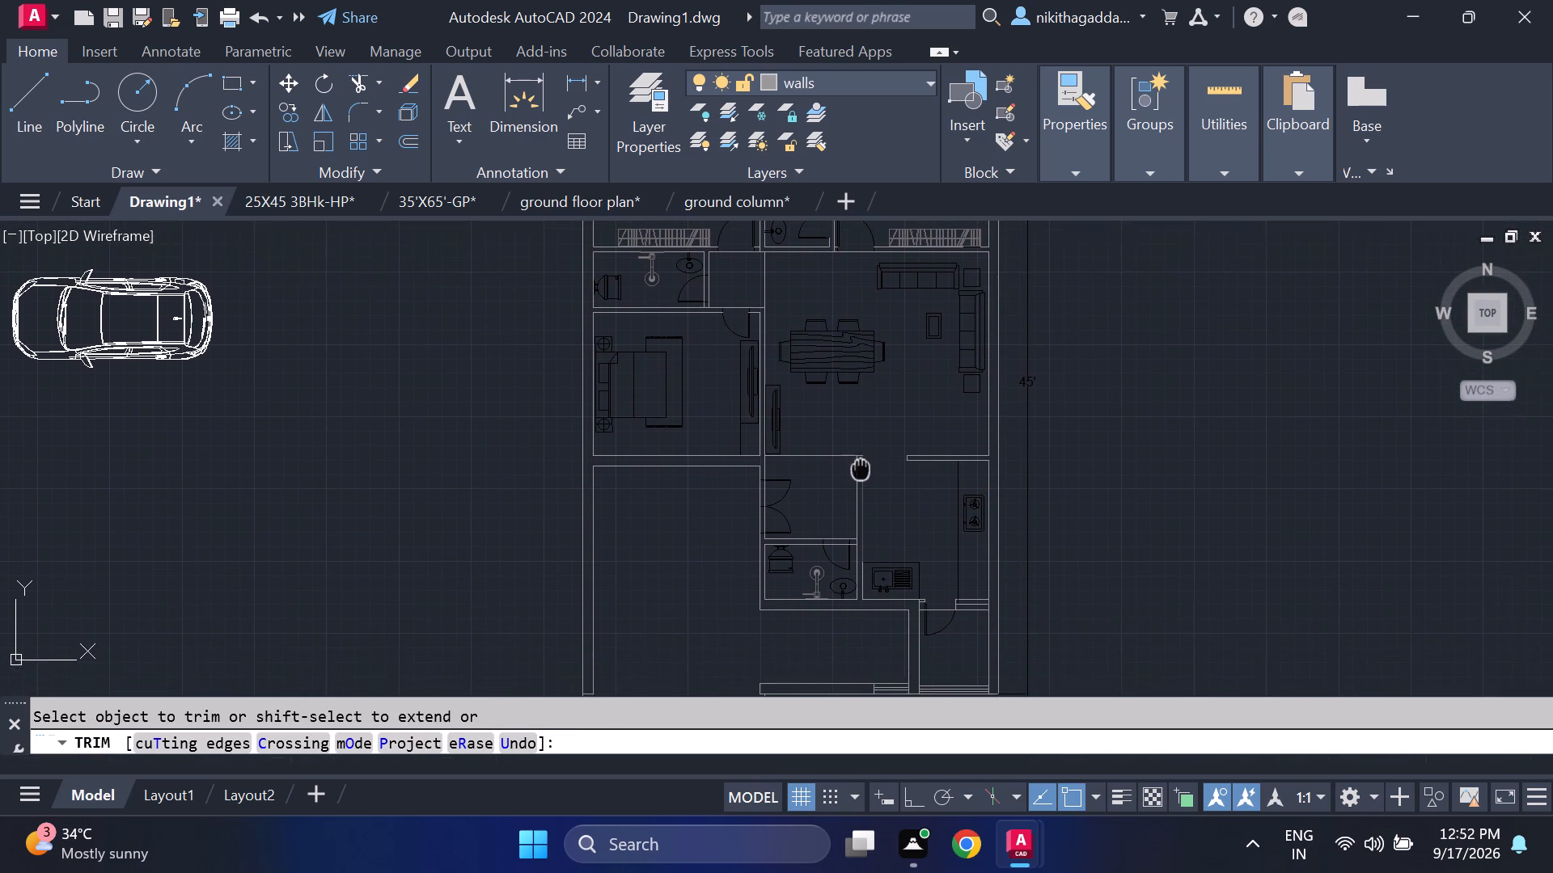
{"action": "middle_click_drag", "start_coordinate": [861, 466], "coordinate": [859, 461]}
{"action": "scroll", "coordinate": [768, 505], "scroll_direction": "up", "scroll_amount": 2}
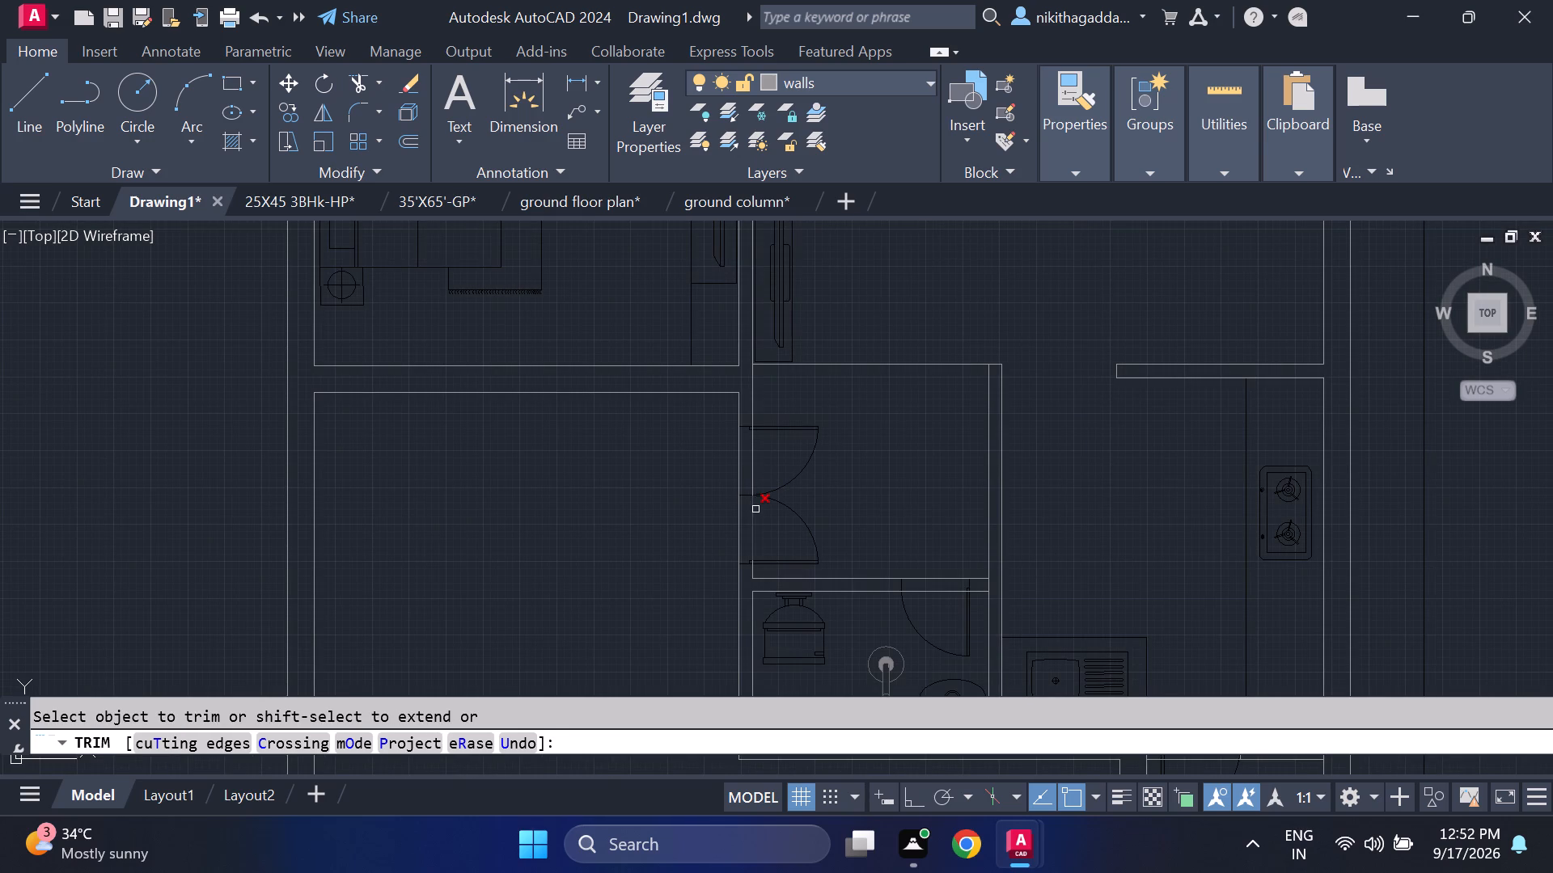
{"action": "left_click", "coordinate": [755, 504]}
{"action": "left_click", "coordinate": [754, 481]}
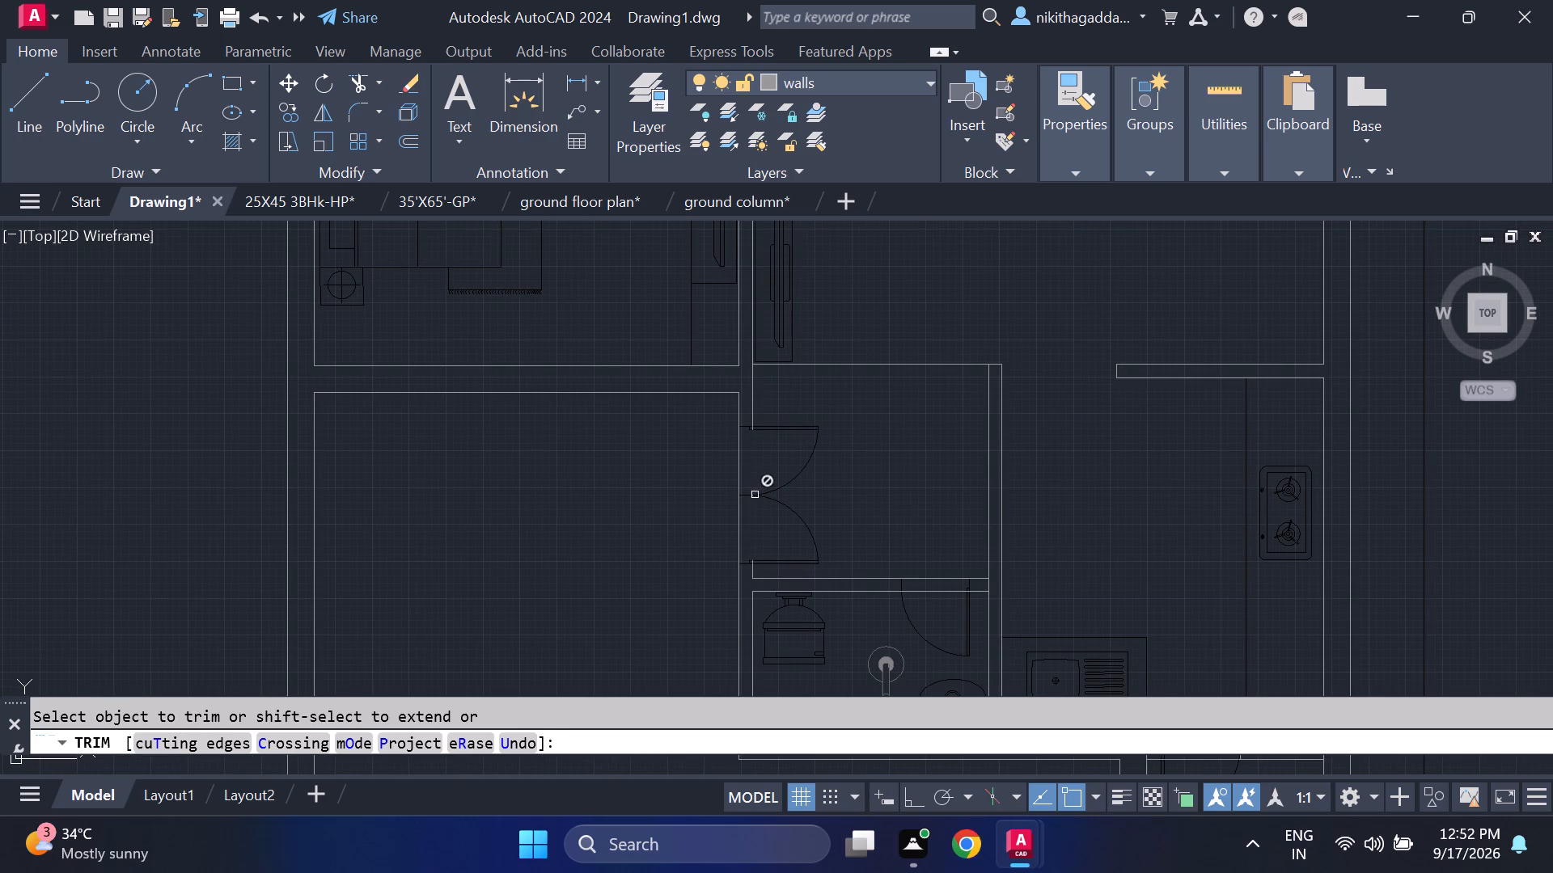
{"action": "left_click", "coordinate": [755, 495]}
{"action": "scroll", "coordinate": [768, 504], "scroll_direction": "up", "scroll_amount": 3}
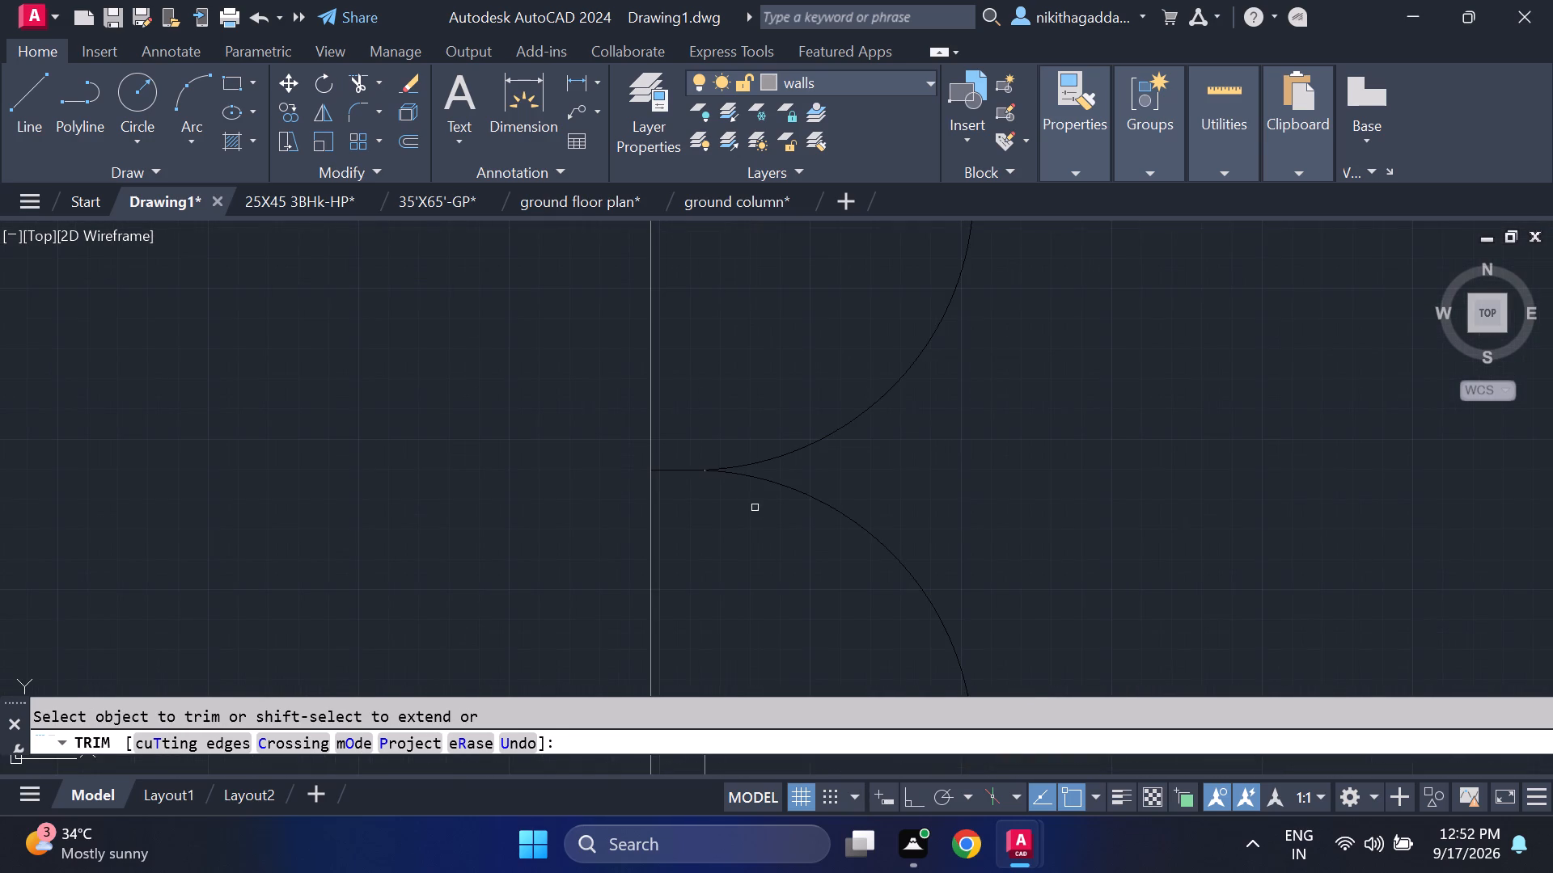
{"action": "scroll", "coordinate": [710, 468], "scroll_direction": "up", "scroll_amount": 8}
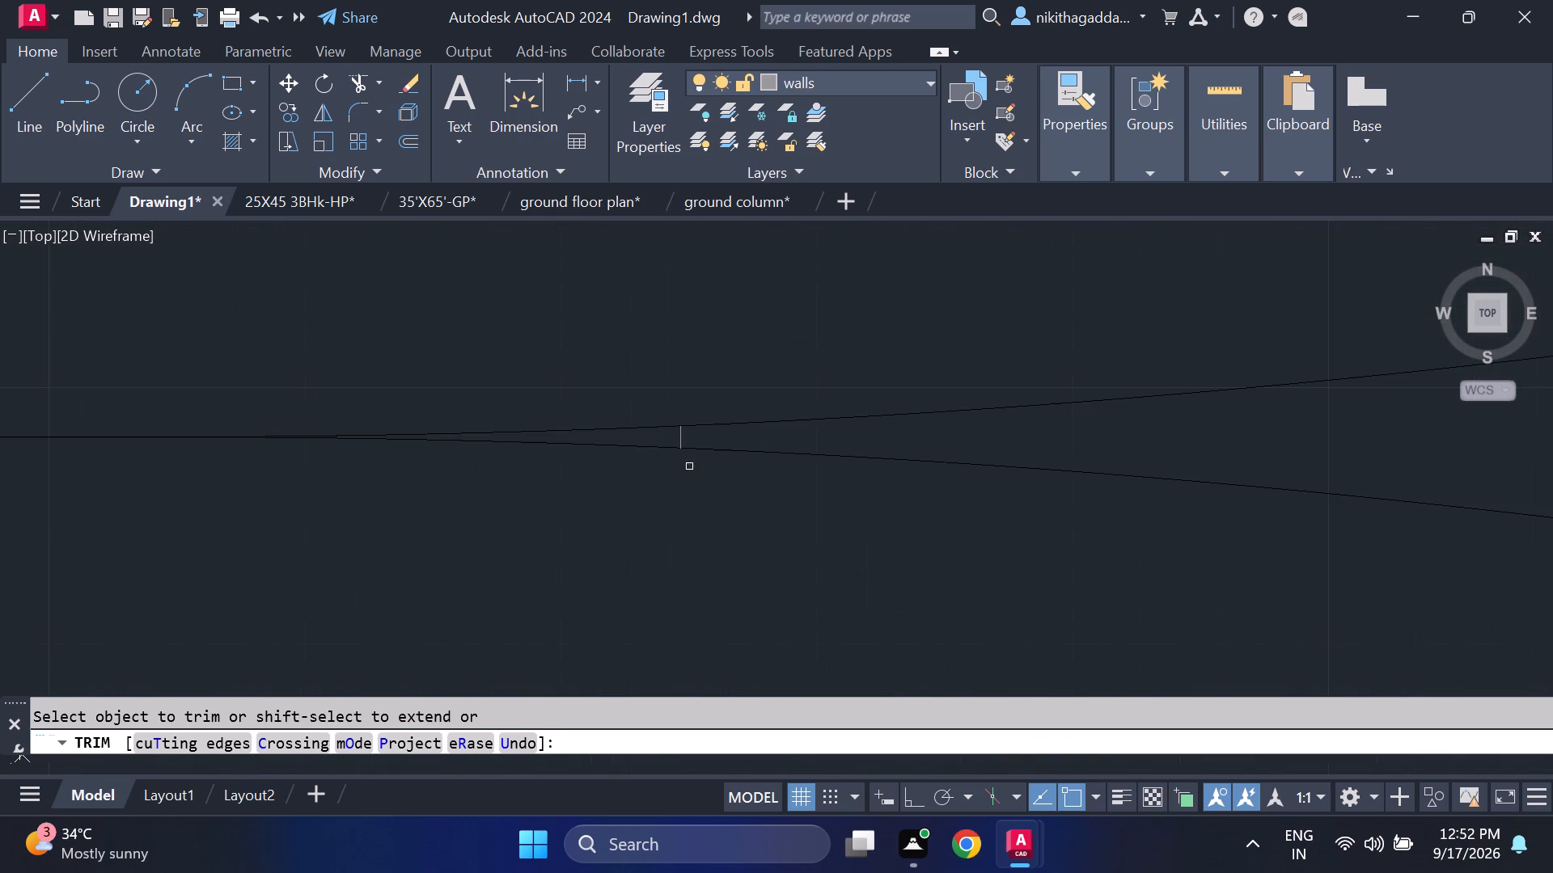
{"action": "scroll", "coordinate": [688, 451], "scroll_direction": "up", "scroll_amount": 3}
{"action": "left_click", "coordinate": [652, 407]}
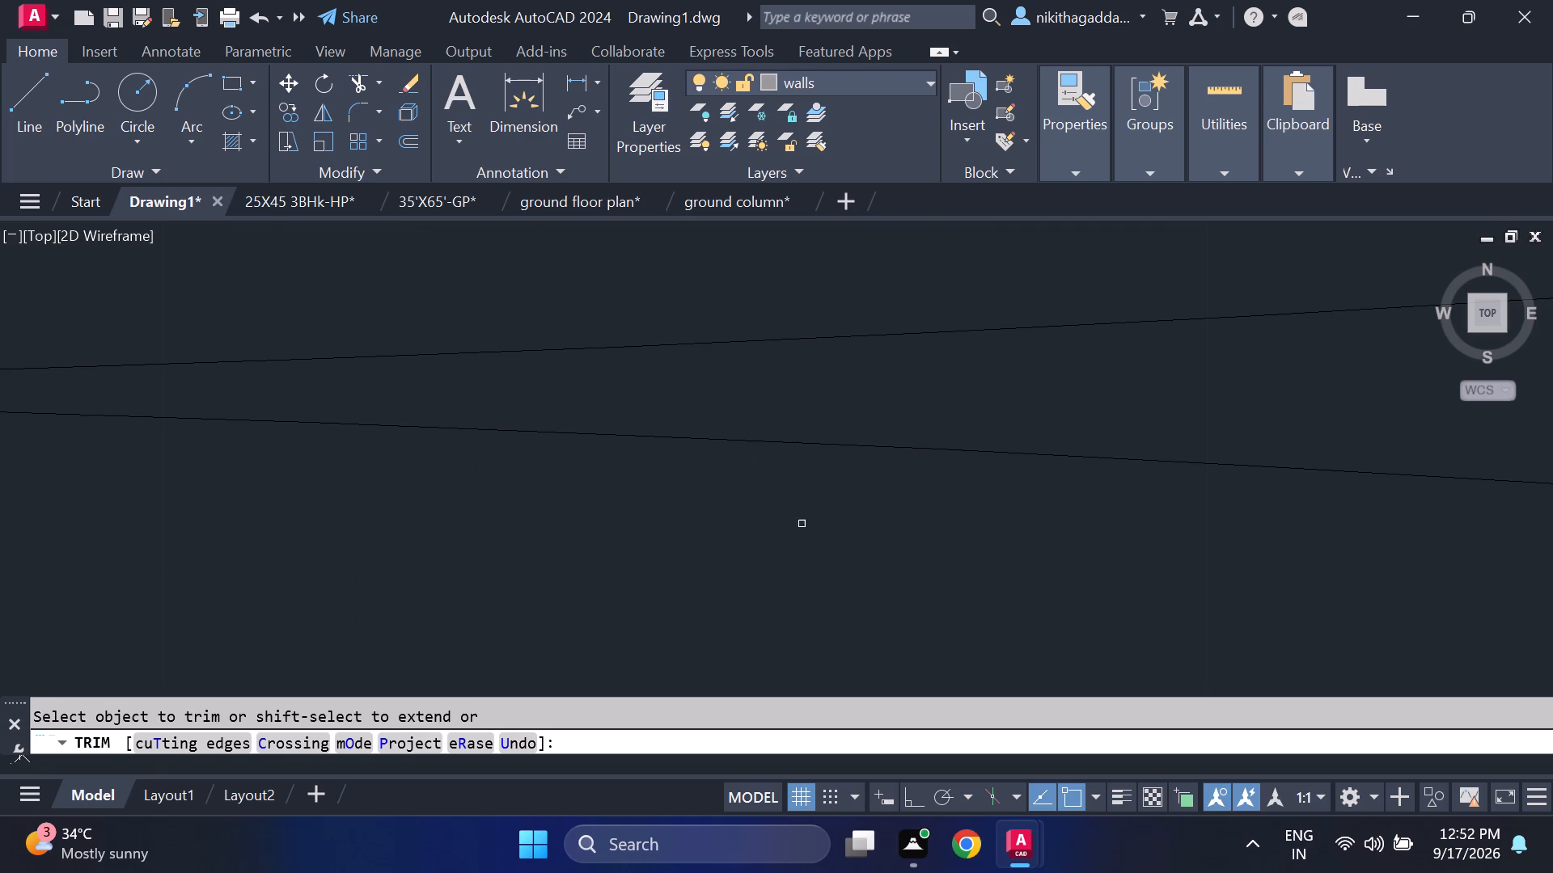
Trim the leftover wall line pieces inside the thickness of both double door leaves.
{"action": "scroll", "coordinate": [806, 538], "scroll_direction": "down", "scroll_amount": 13}
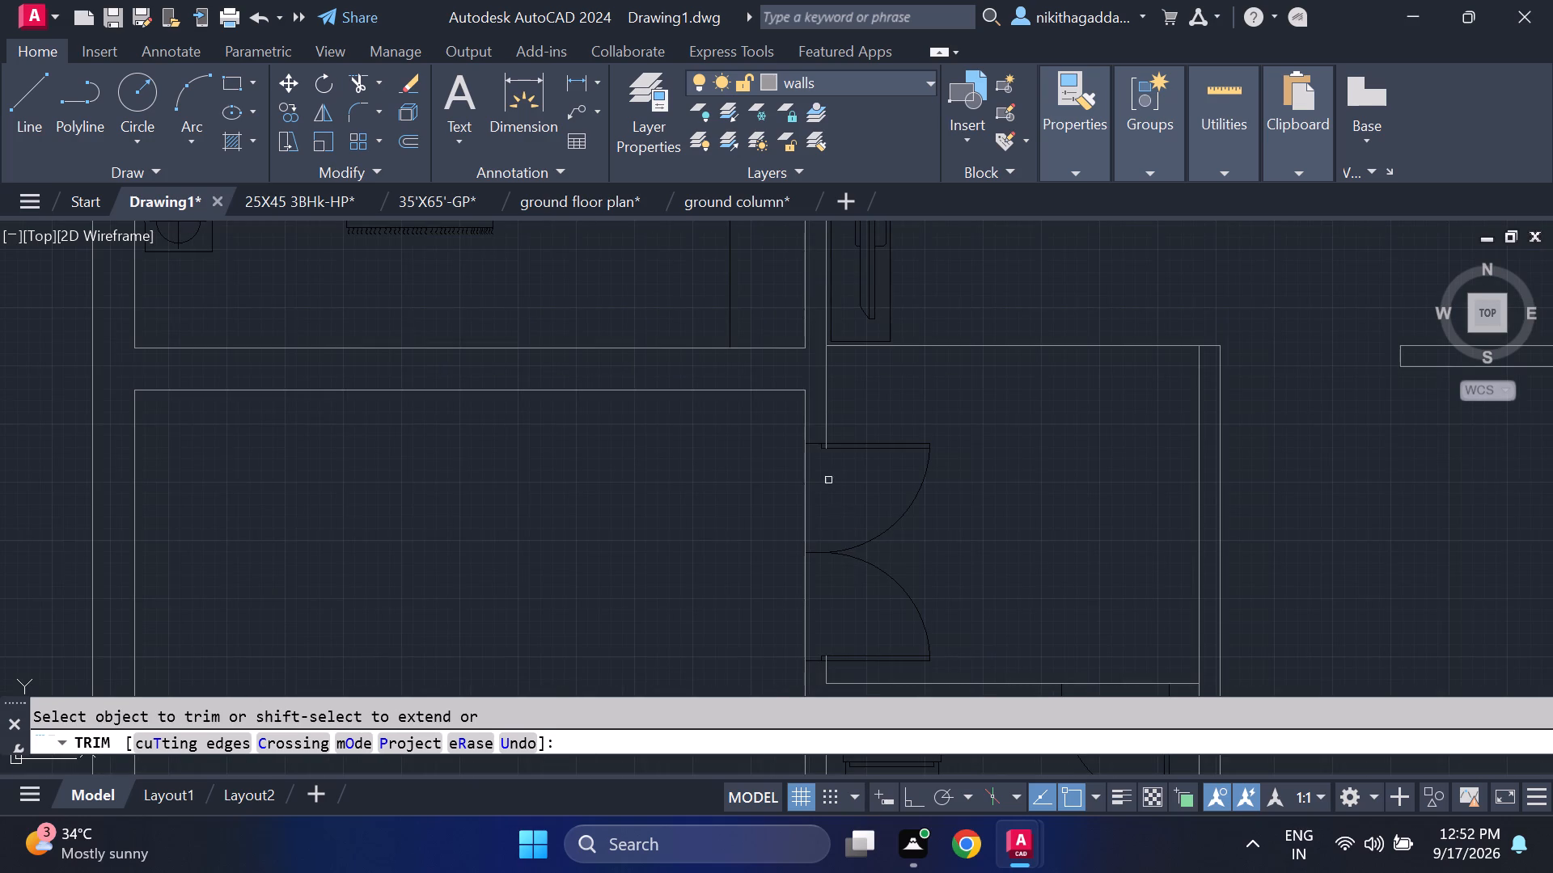
{"action": "scroll", "coordinate": [813, 451], "scroll_direction": "up", "scroll_amount": 6}
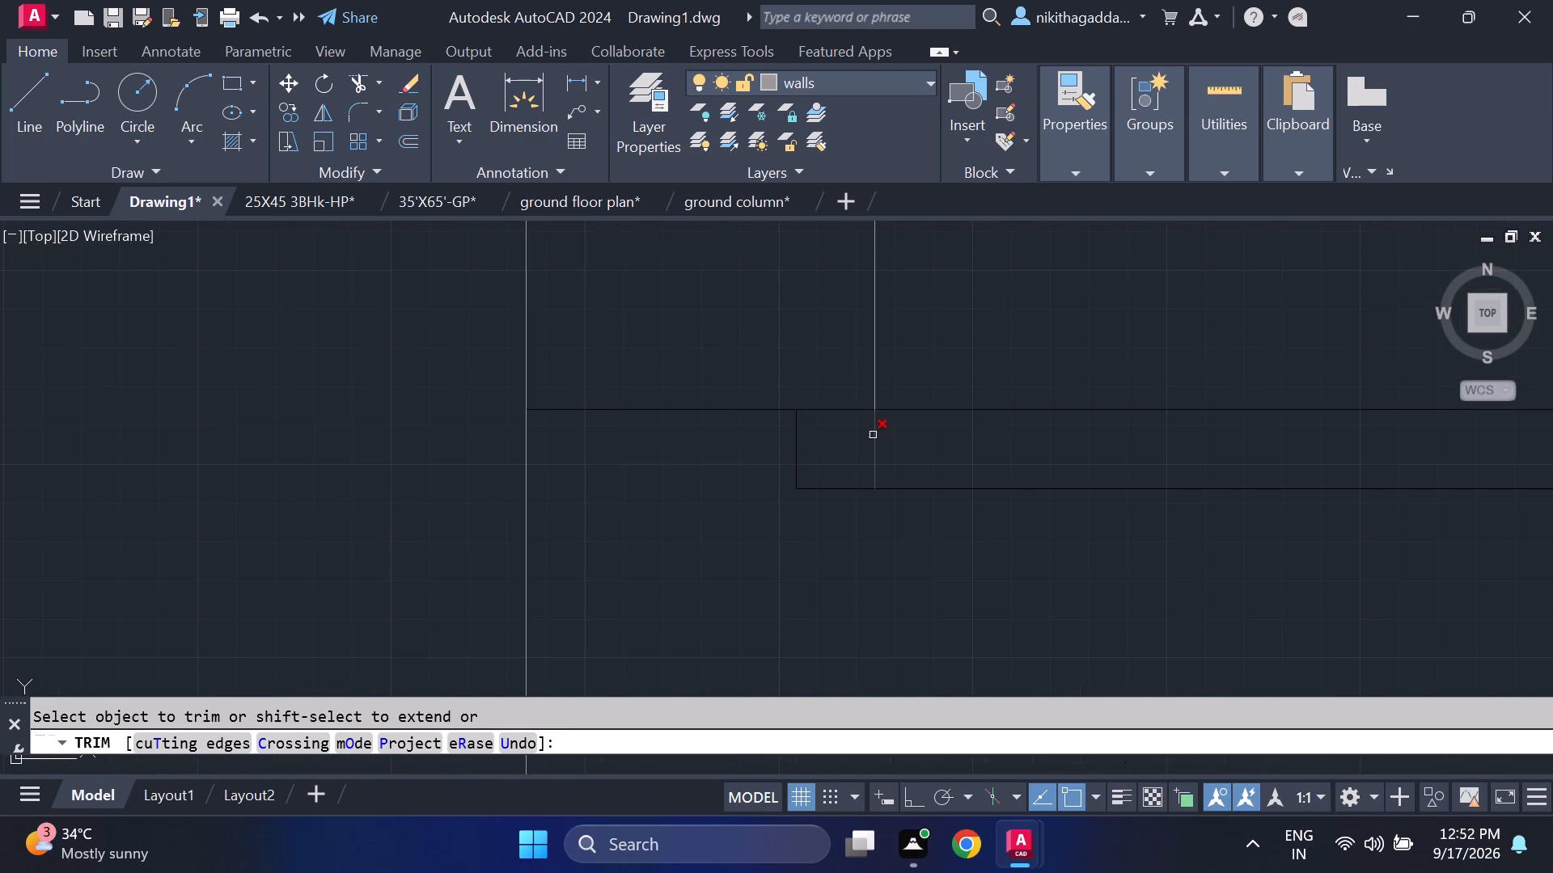
{"action": "left_click", "coordinate": [875, 434]}
{"action": "scroll", "coordinate": [940, 588], "scroll_direction": "down", "scroll_amount": 5}
{"action": "middle_click_drag", "start_coordinate": [954, 597], "coordinate": [917, 390]}
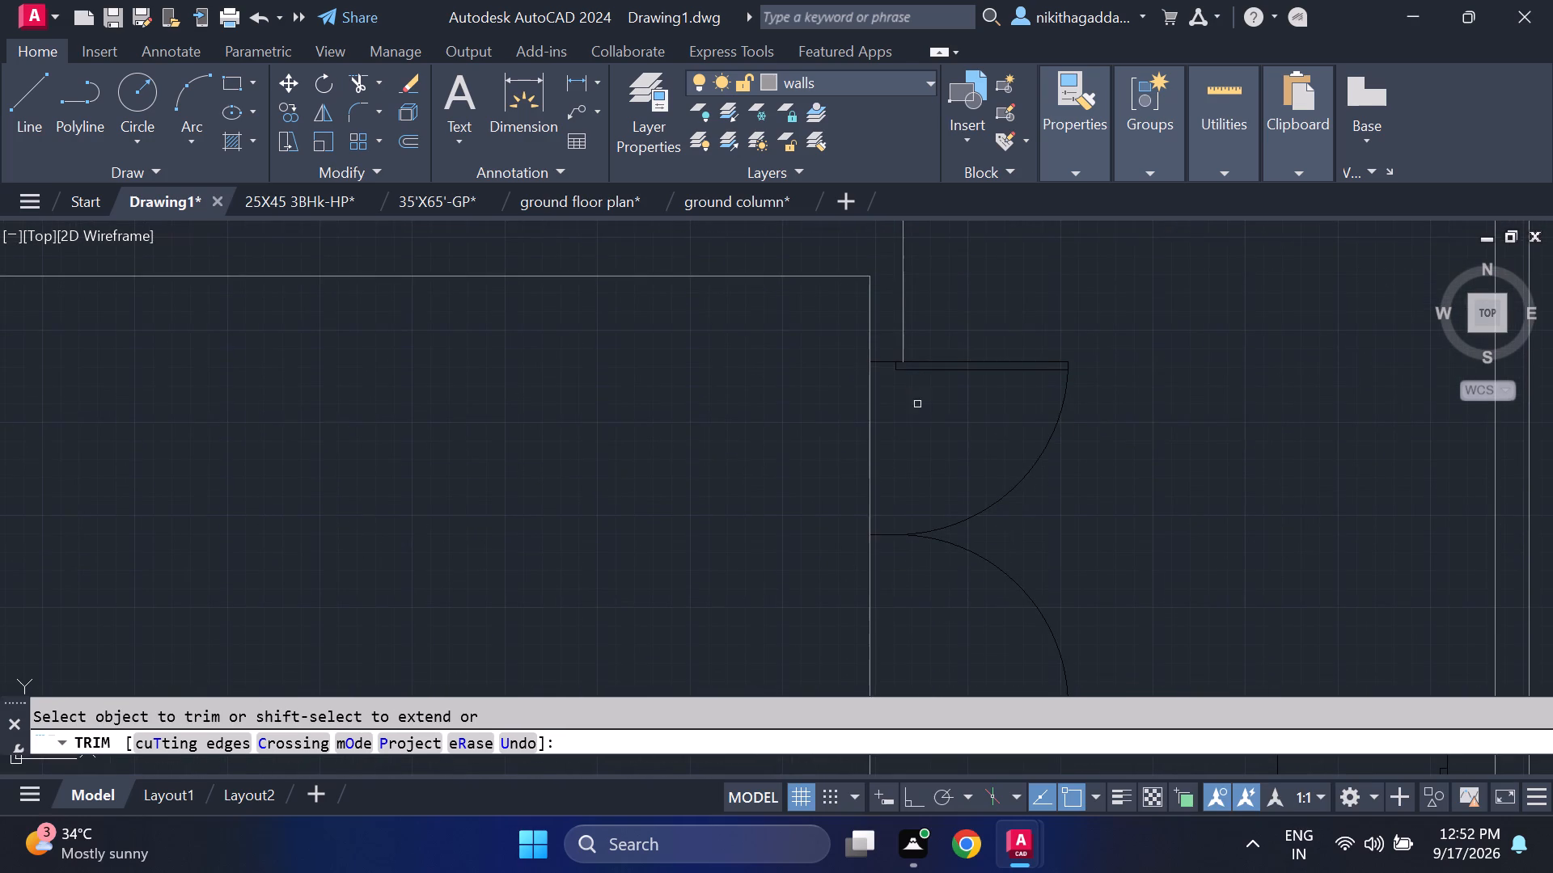
{"action": "middle_click_drag", "start_coordinate": [953, 638], "coordinate": [900, 391]}
{"action": "scroll", "coordinate": [860, 465], "scroll_direction": "up", "scroll_amount": 3}
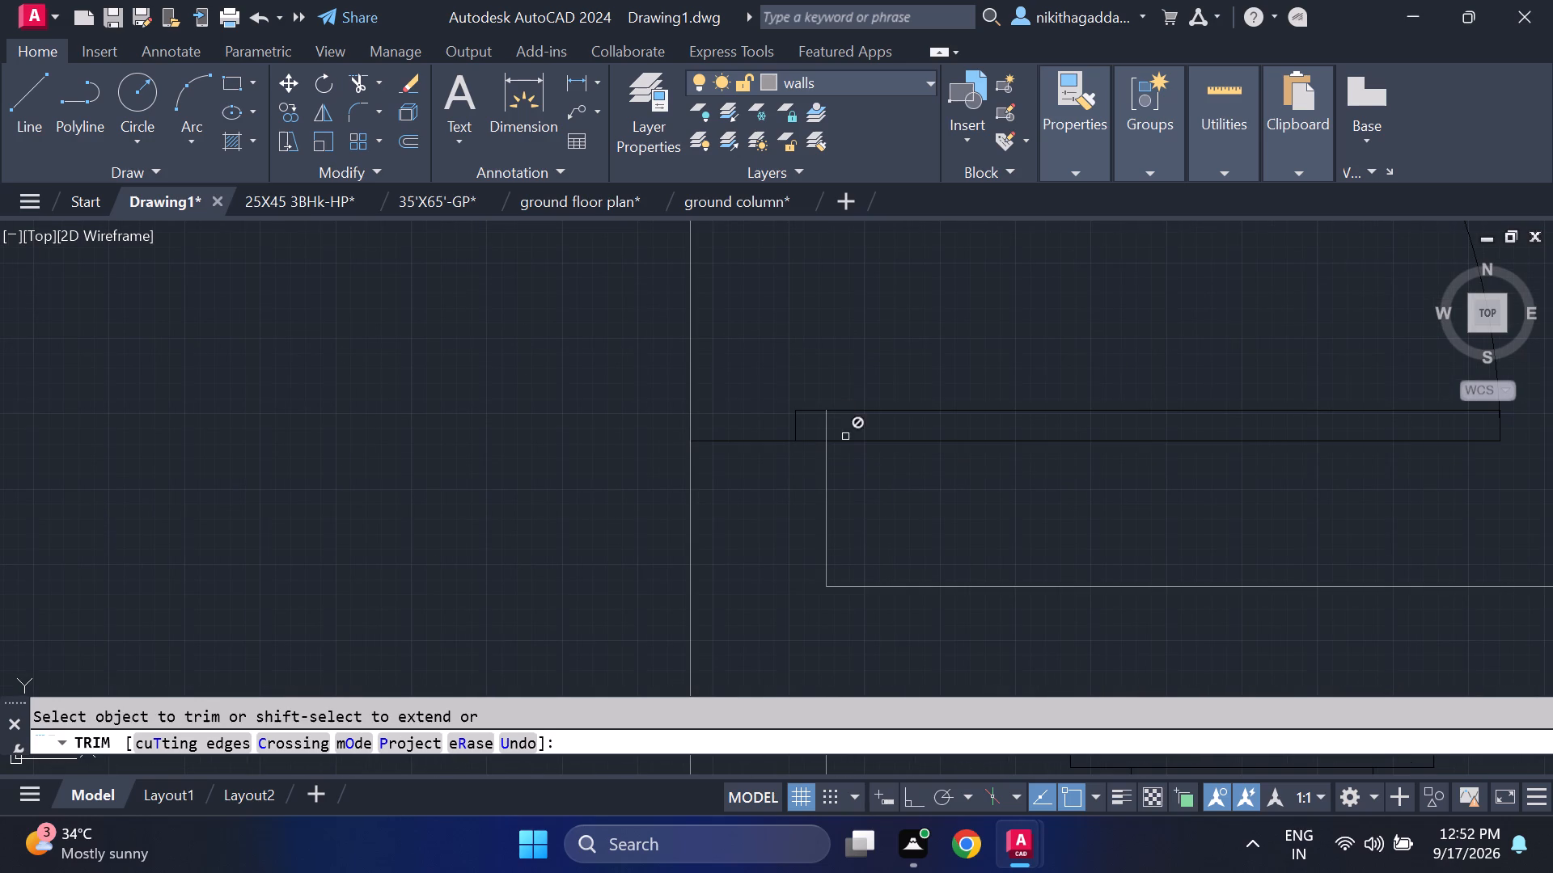
{"action": "left_click", "coordinate": [827, 424]}
Trim the inner wall line across the kitchen-side toilet's door, including the piece inside the door leaf.
{"action": "scroll", "coordinate": [1170, 521], "scroll_direction": "down", "scroll_amount": 5}
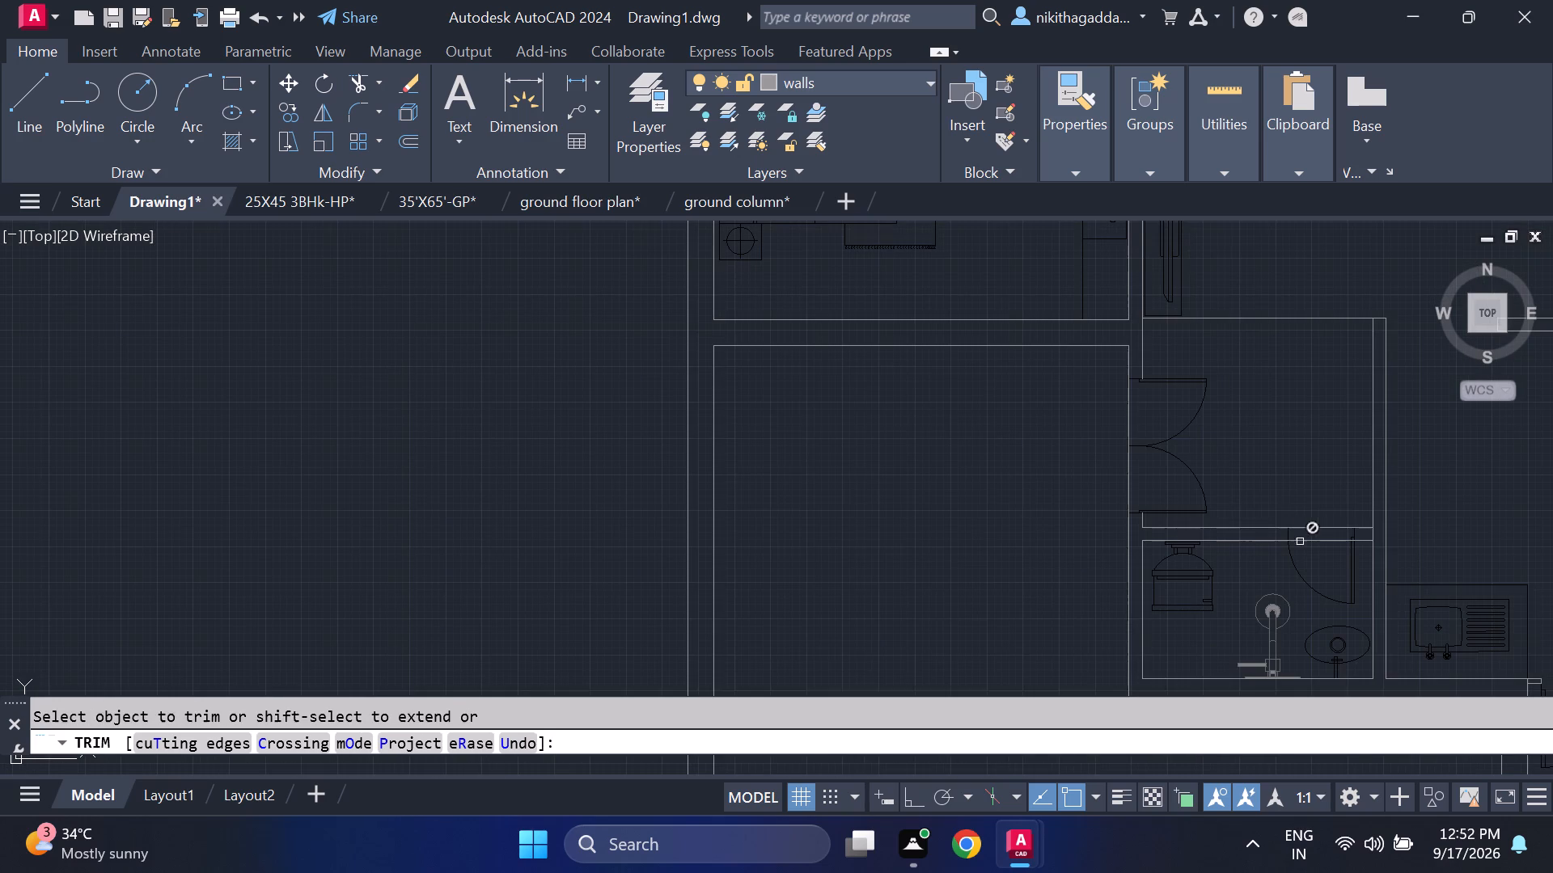
{"action": "scroll", "coordinate": [1319, 550], "scroll_direction": "up", "scroll_amount": 2}
{"action": "left_click", "coordinate": [1327, 532]}
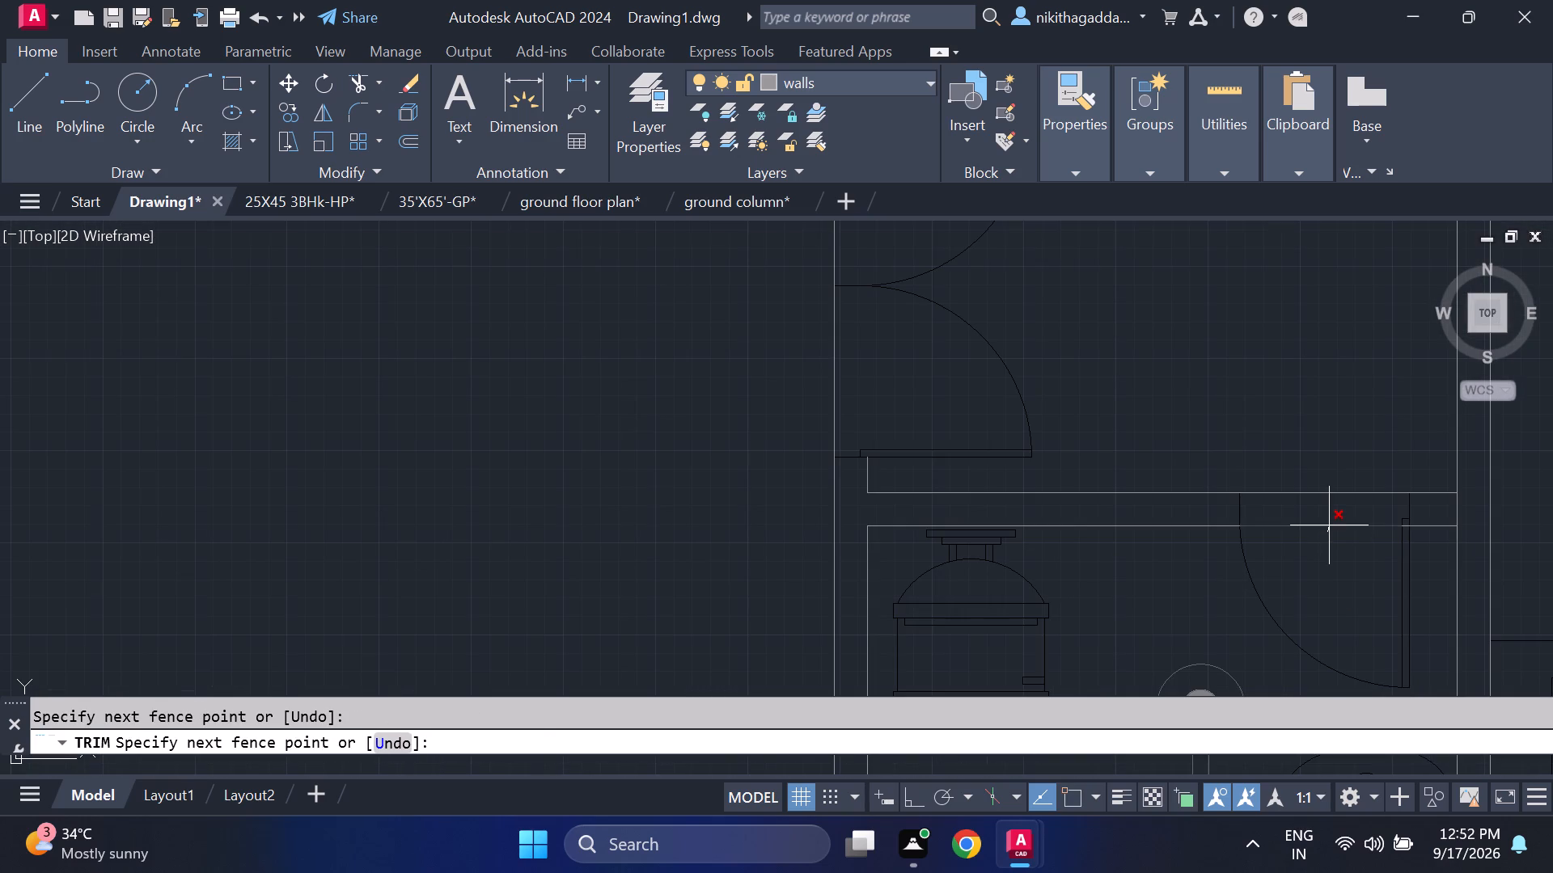
{"action": "left_click", "coordinate": [1329, 525]}
{"action": "scroll", "coordinate": [1432, 536], "scroll_direction": "up", "scroll_amount": 3}
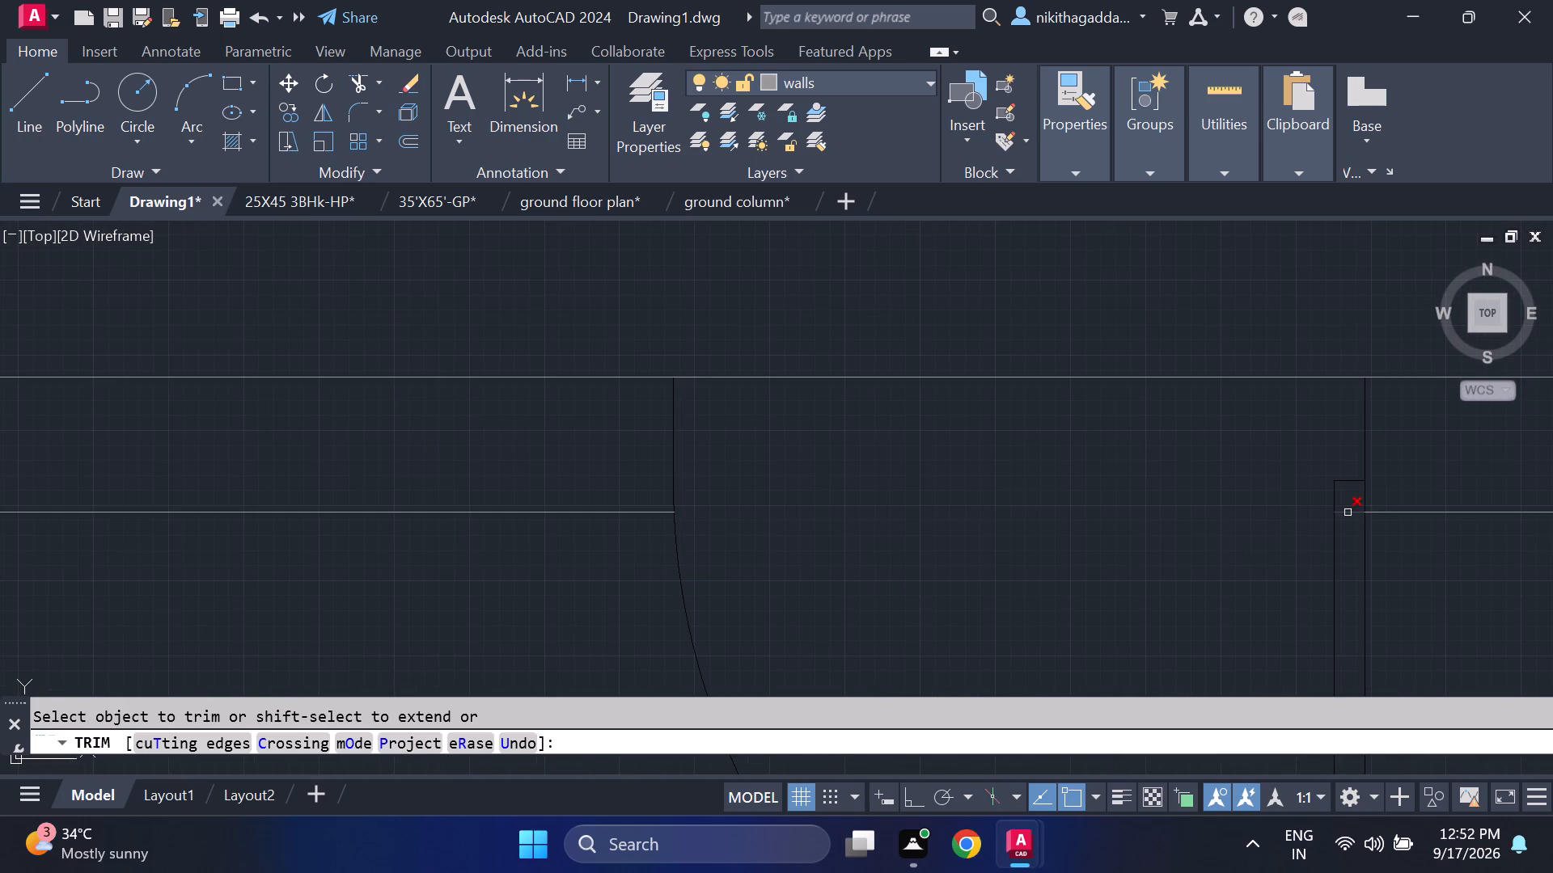
{"action": "left_click", "coordinate": [1348, 512]}
{"action": "scroll", "coordinate": [1320, 571], "scroll_direction": "down", "scroll_amount": 4}
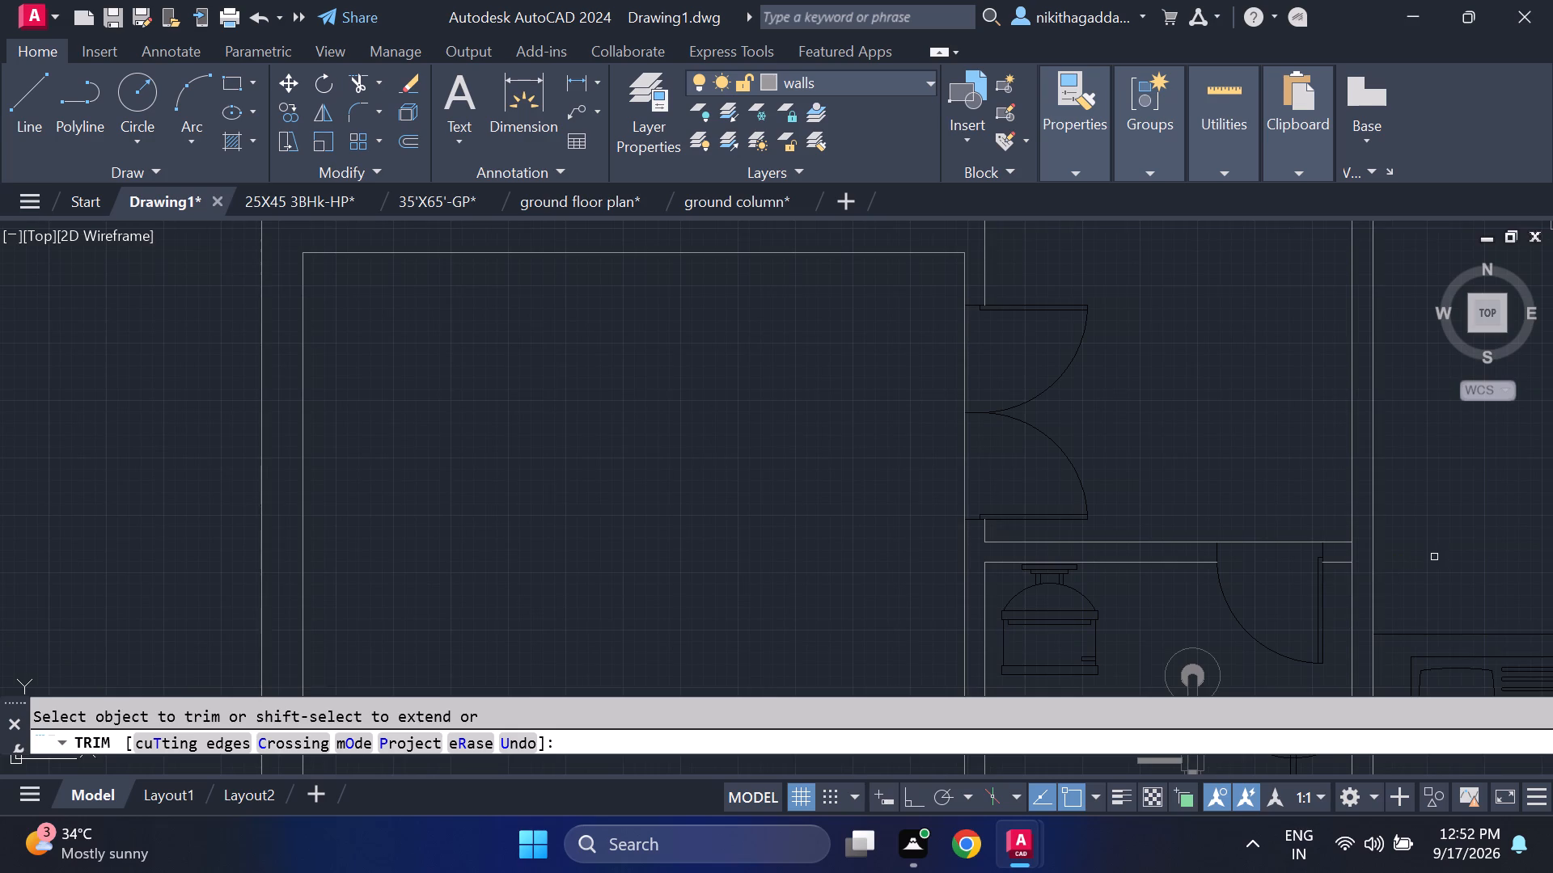
Examine the door opening below the kitchen and review the whole floor plan for untrimmed door openings.
{"action": "middle_click_drag", "start_coordinate": [1432, 557], "coordinate": [404, 510]}
{"action": "scroll", "coordinate": [817, 543], "scroll_direction": "down", "scroll_amount": 3}
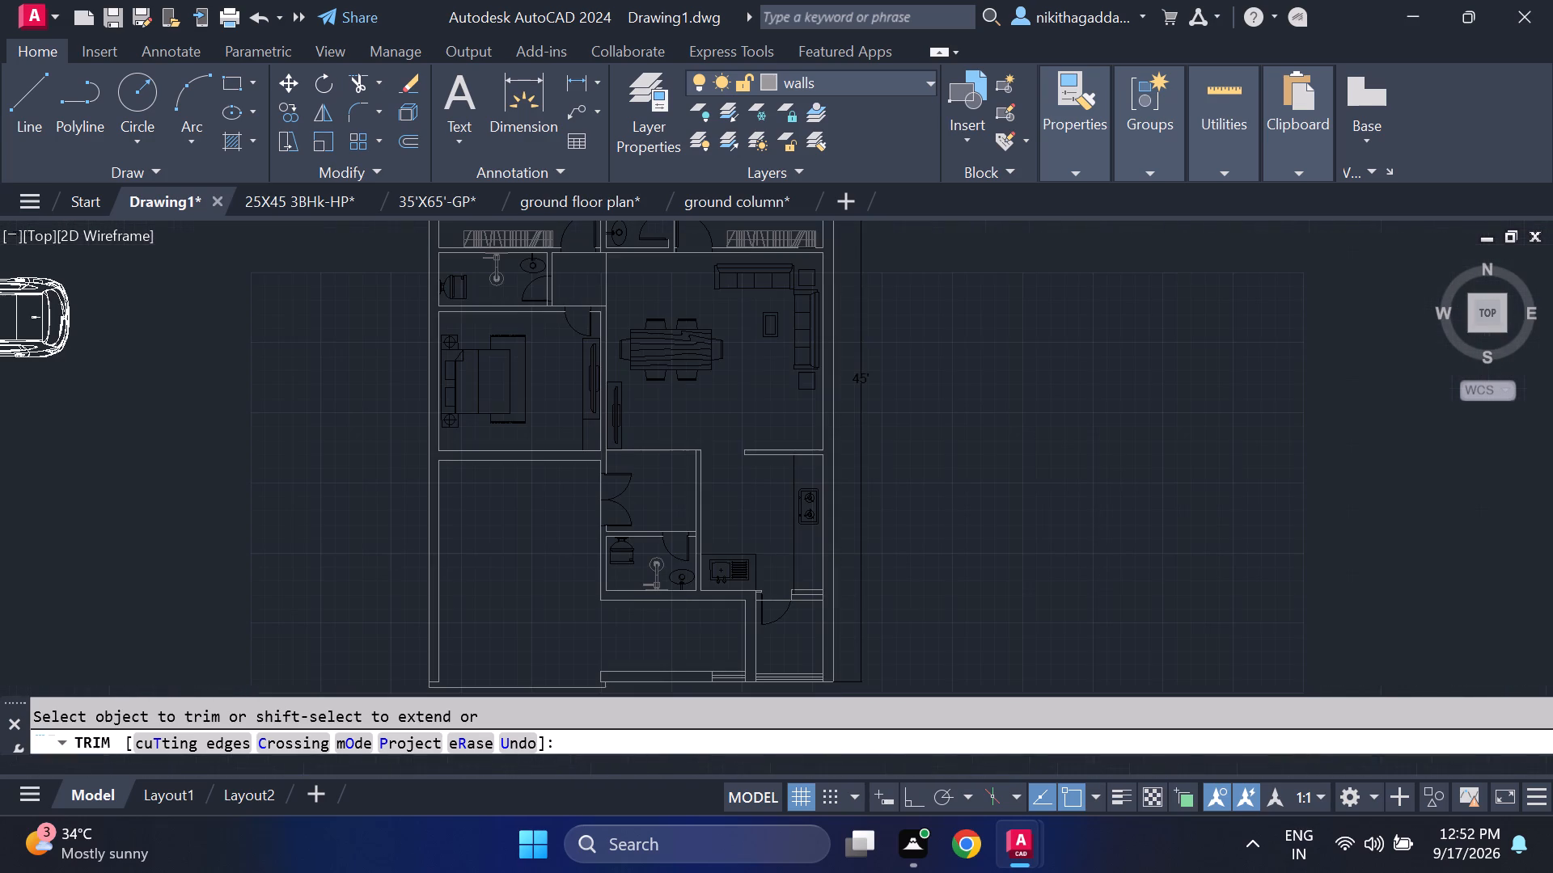
{"action": "scroll", "coordinate": [773, 607], "scroll_direction": "up", "scroll_amount": 4}
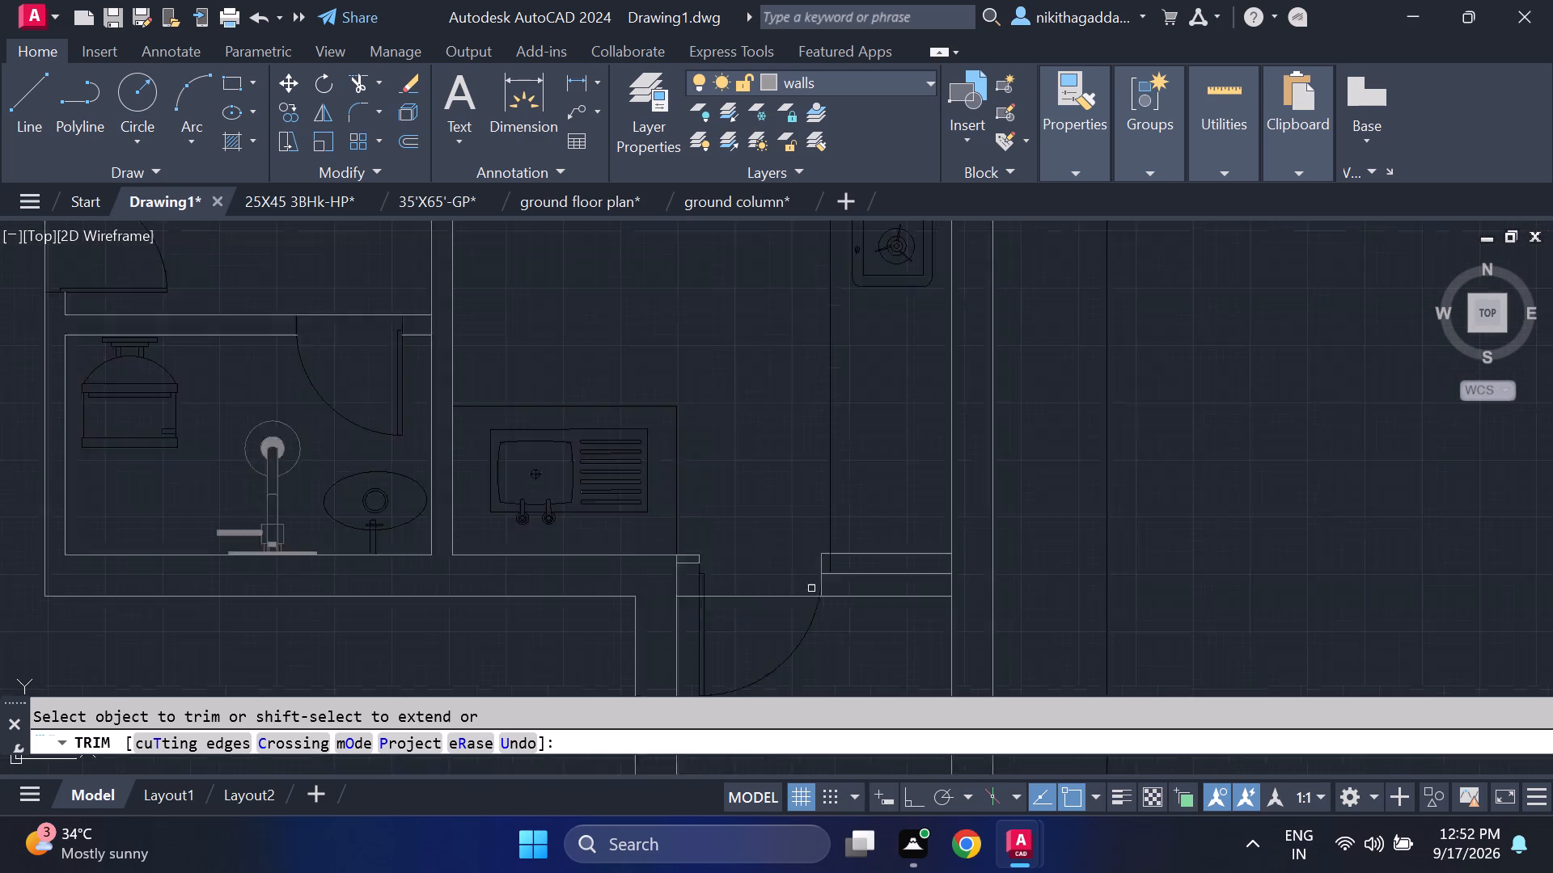
{"action": "scroll", "coordinate": [811, 588], "scroll_direction": "up", "scroll_amount": 2}
{"action": "scroll", "coordinate": [603, 575], "scroll_direction": "down", "scroll_amount": 4}
{"action": "scroll", "coordinate": [579, 501], "scroll_direction": "down", "scroll_amount": 1}
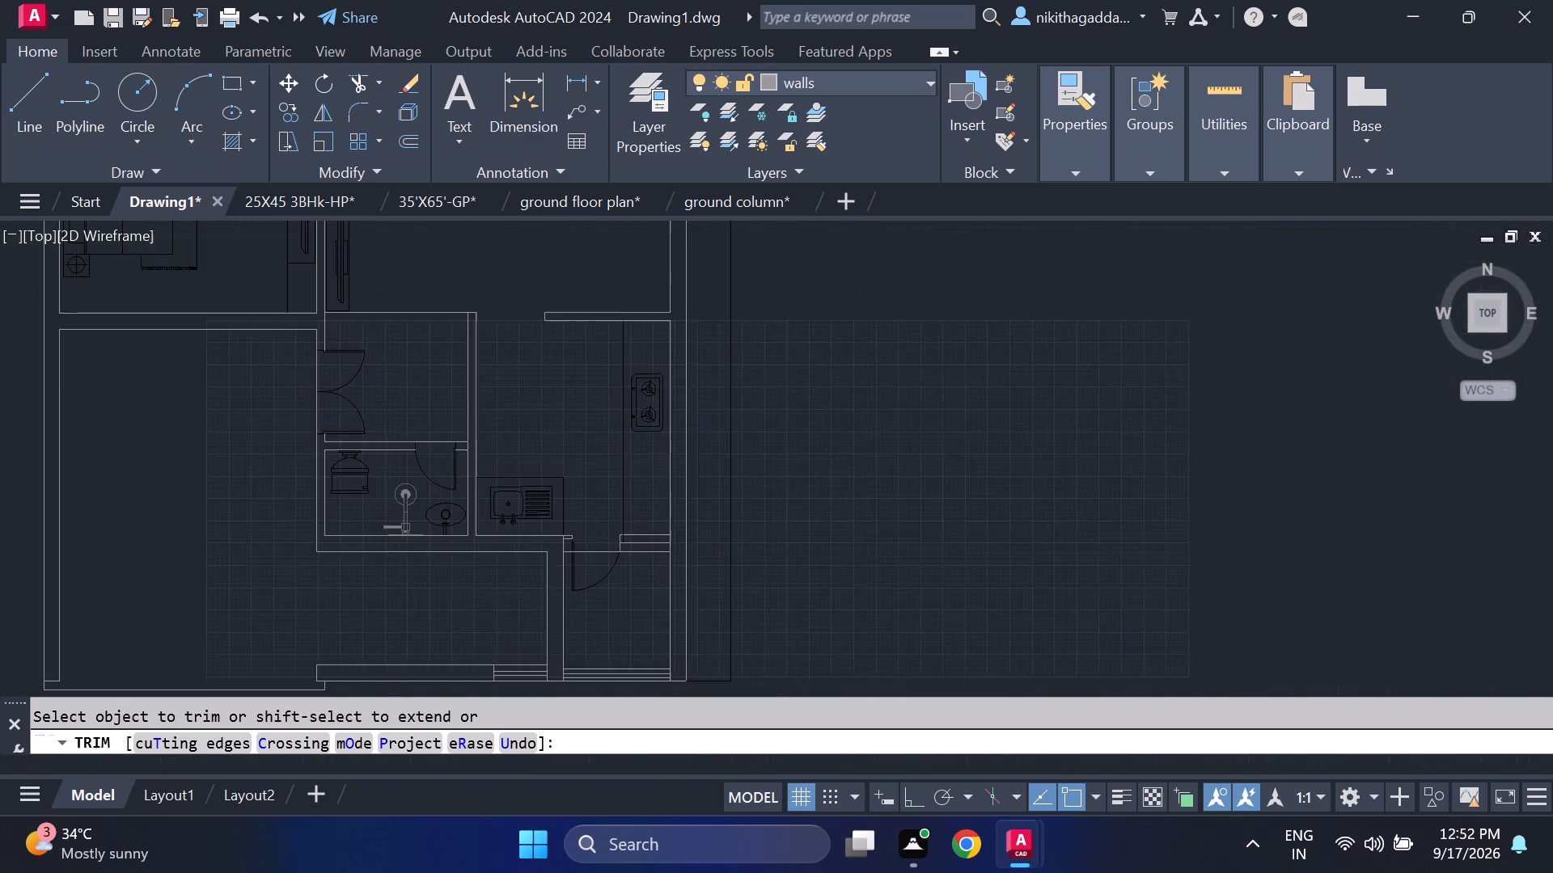
{"action": "scroll", "coordinate": [579, 501], "scroll_direction": "down", "scroll_amount": 2}
{"action": "middle_click_drag", "start_coordinate": [589, 476], "coordinate": [595, 484]}
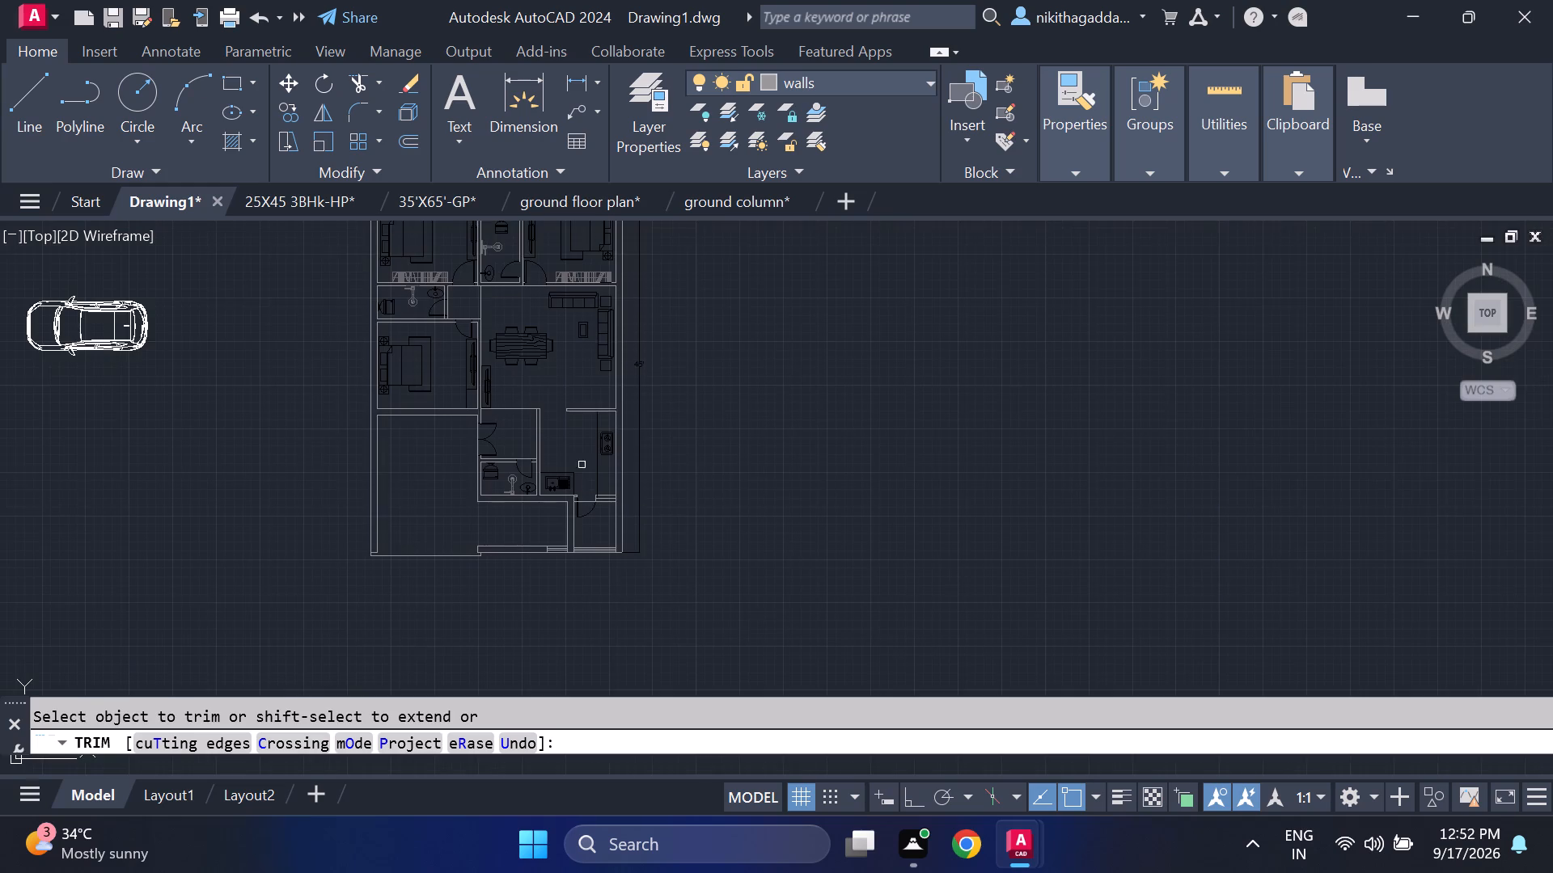
{"action": "middle_click_drag", "start_coordinate": [595, 484], "coordinate": [750, 651]}
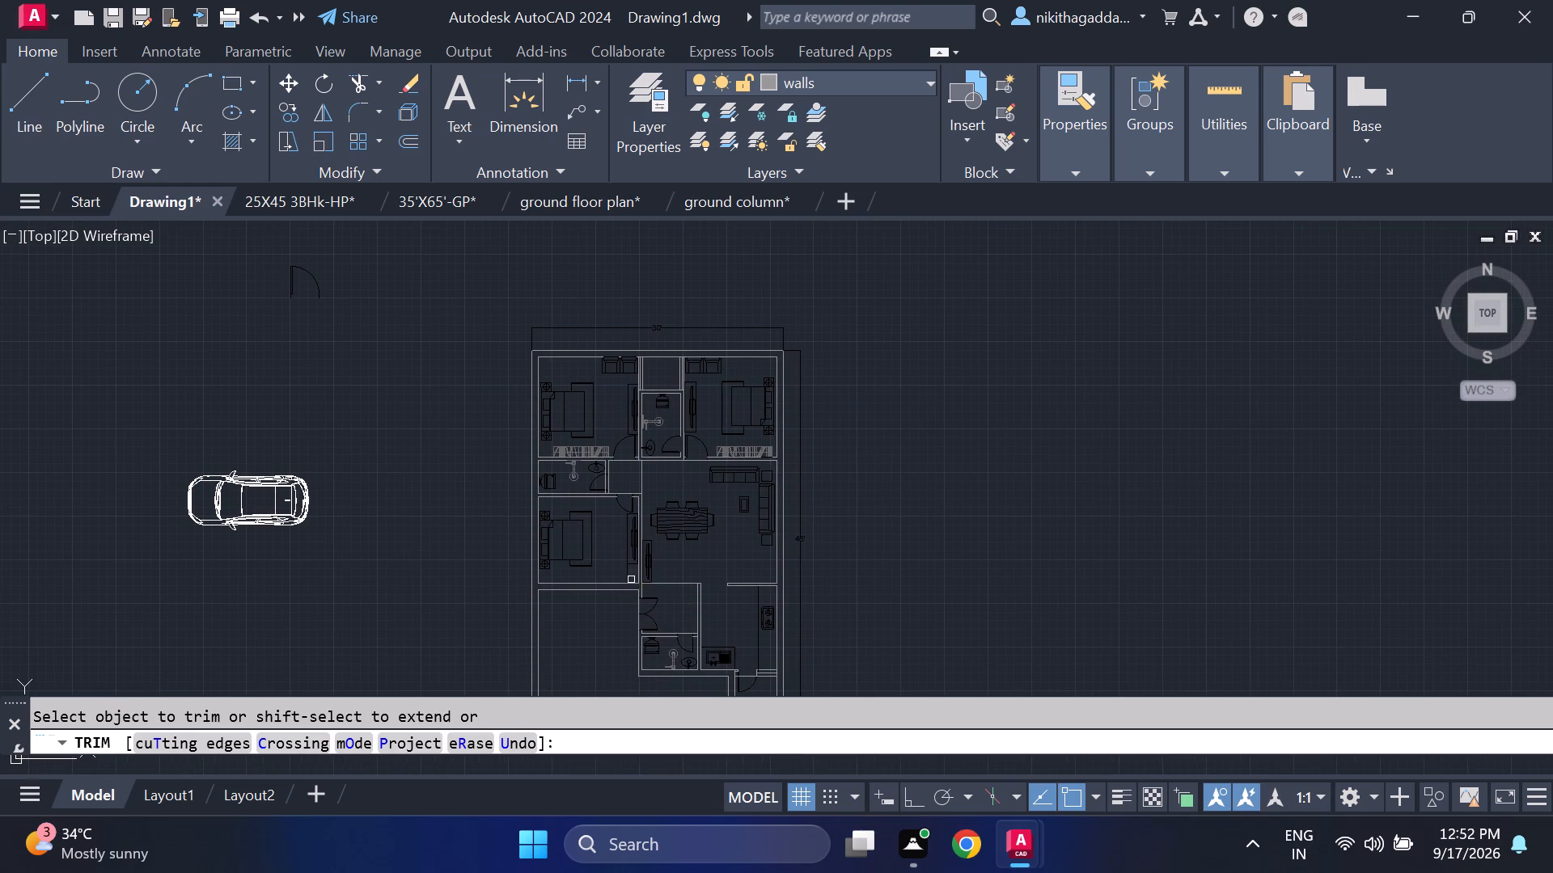
Trim the leftover wall line piece inside the leaf of the middle-left bedroom's door.
{"action": "scroll", "coordinate": [633, 507], "scroll_direction": "up", "scroll_amount": 7}
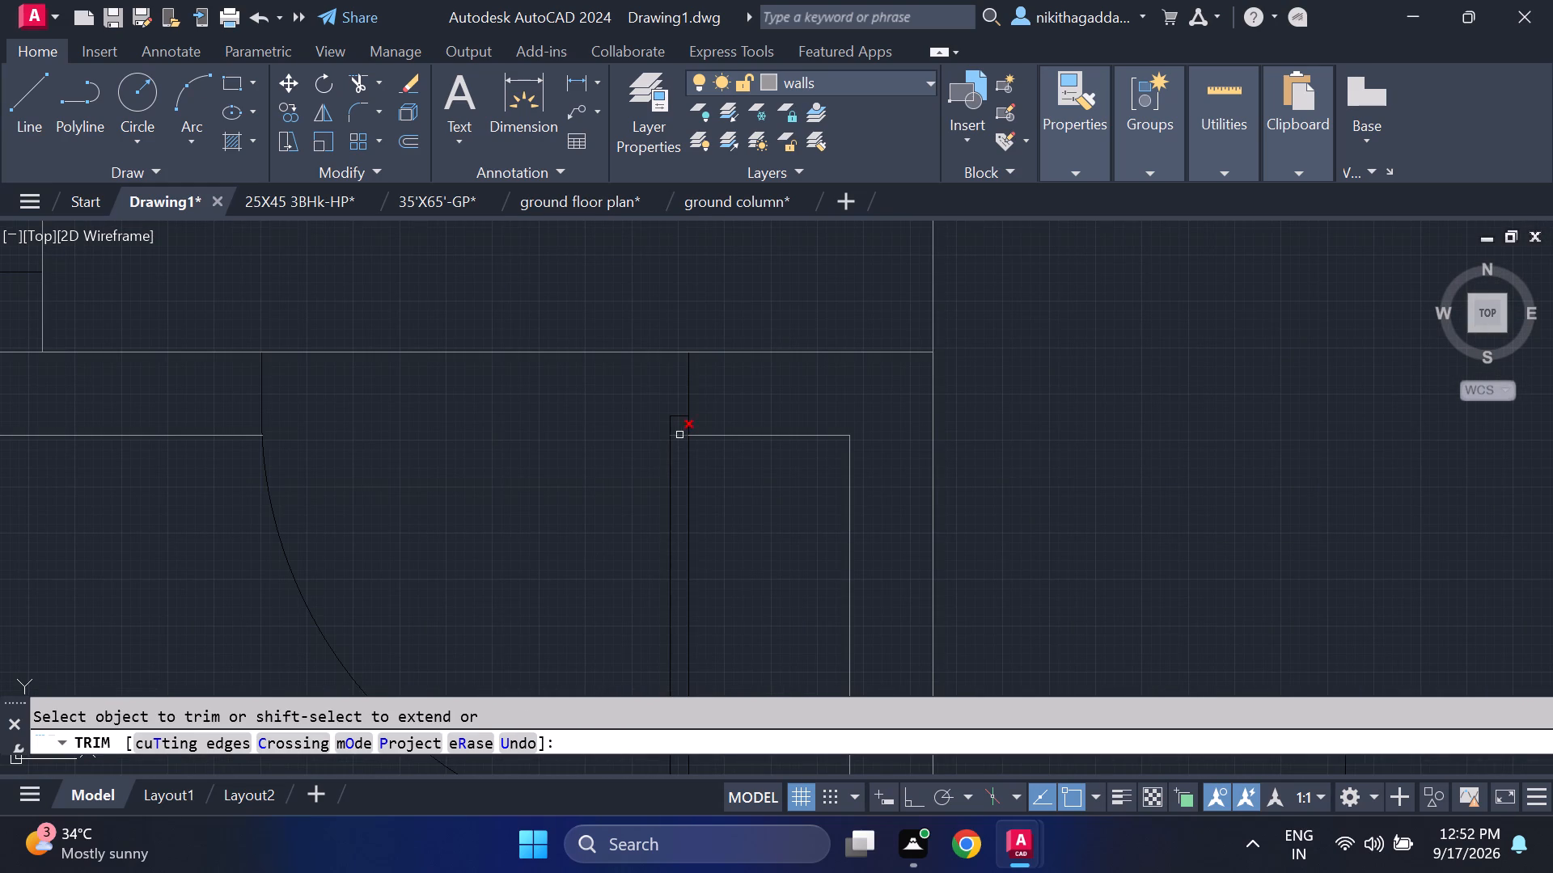
{"action": "left_click", "coordinate": [679, 435]}
{"action": "scroll", "coordinate": [465, 515], "scroll_direction": "down", "scroll_amount": 4}
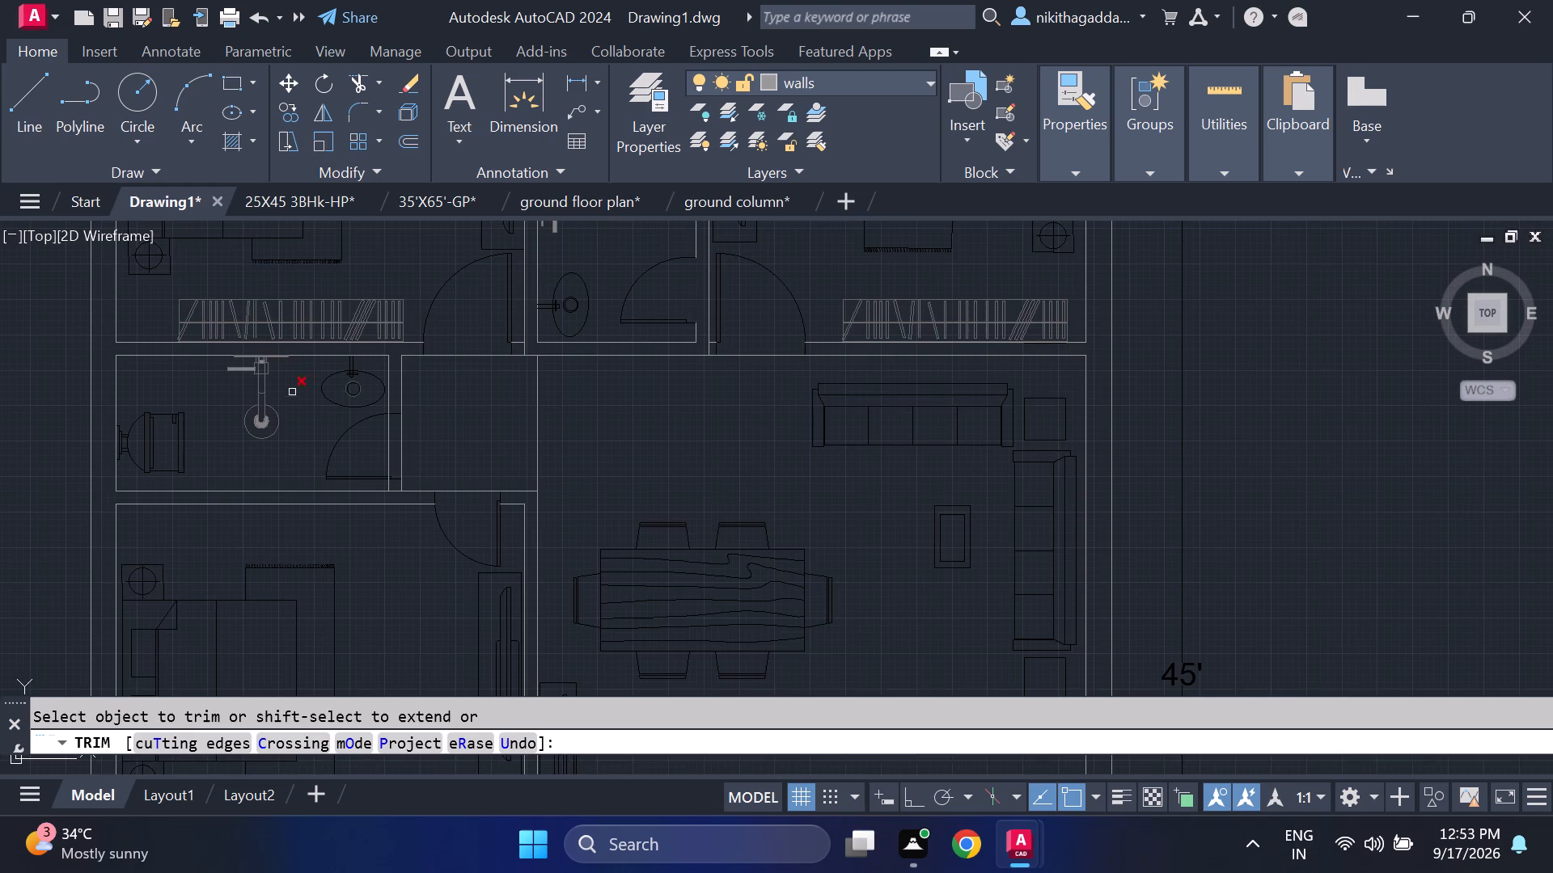
Trim the inner wall line across the door of the toilet above the middle-left bedroom, including the piece inside the door leaf.
{"action": "scroll", "coordinate": [391, 468], "scroll_direction": "up", "scroll_amount": 6}
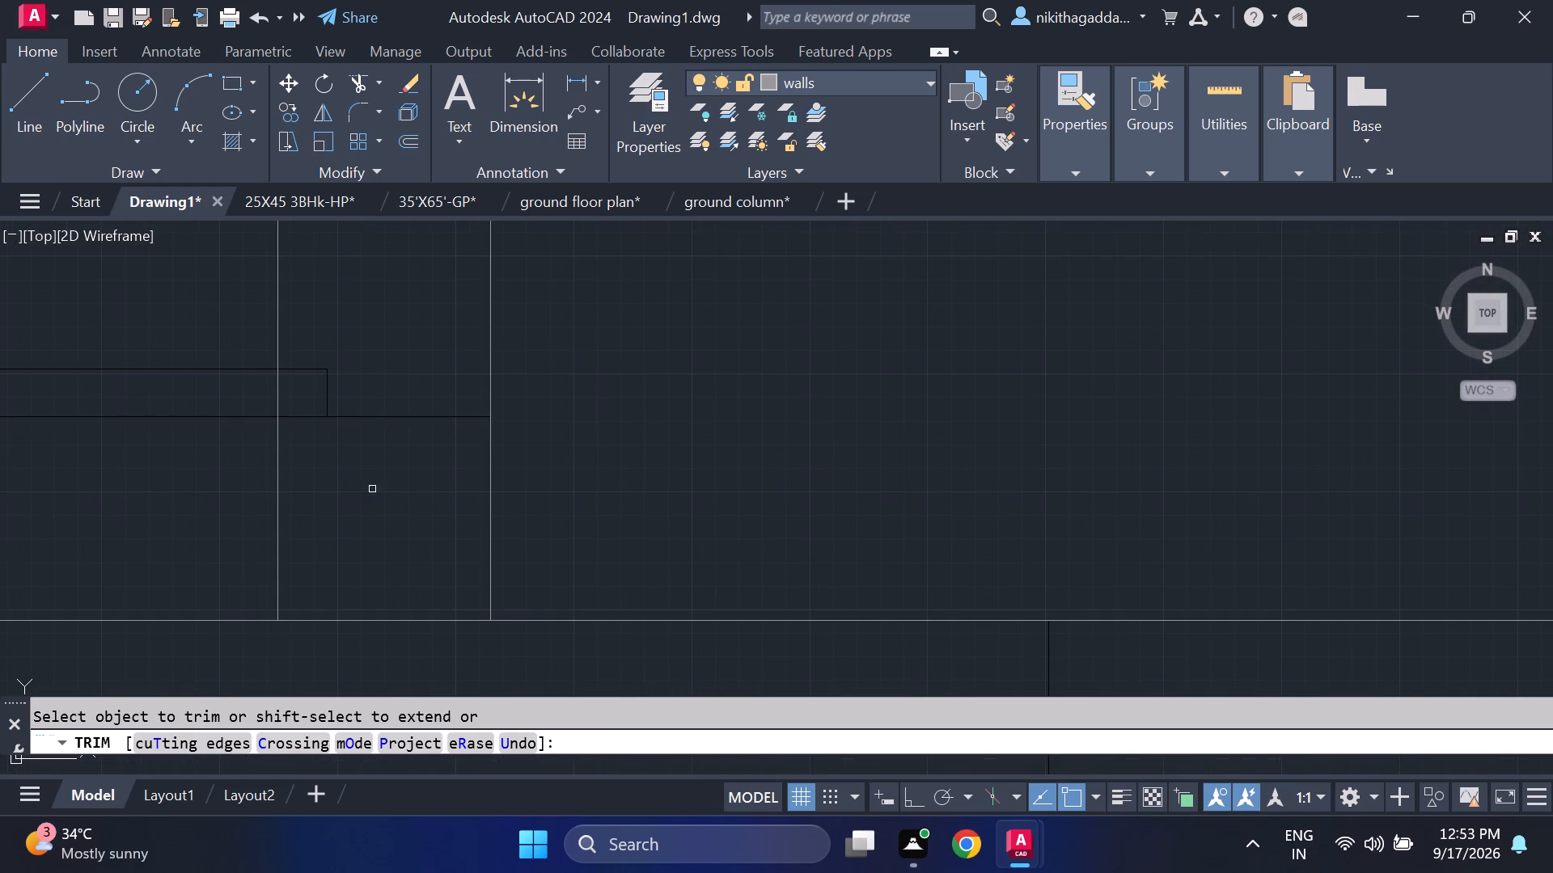
{"action": "scroll", "coordinate": [391, 456], "scroll_direction": "down", "scroll_amount": 4}
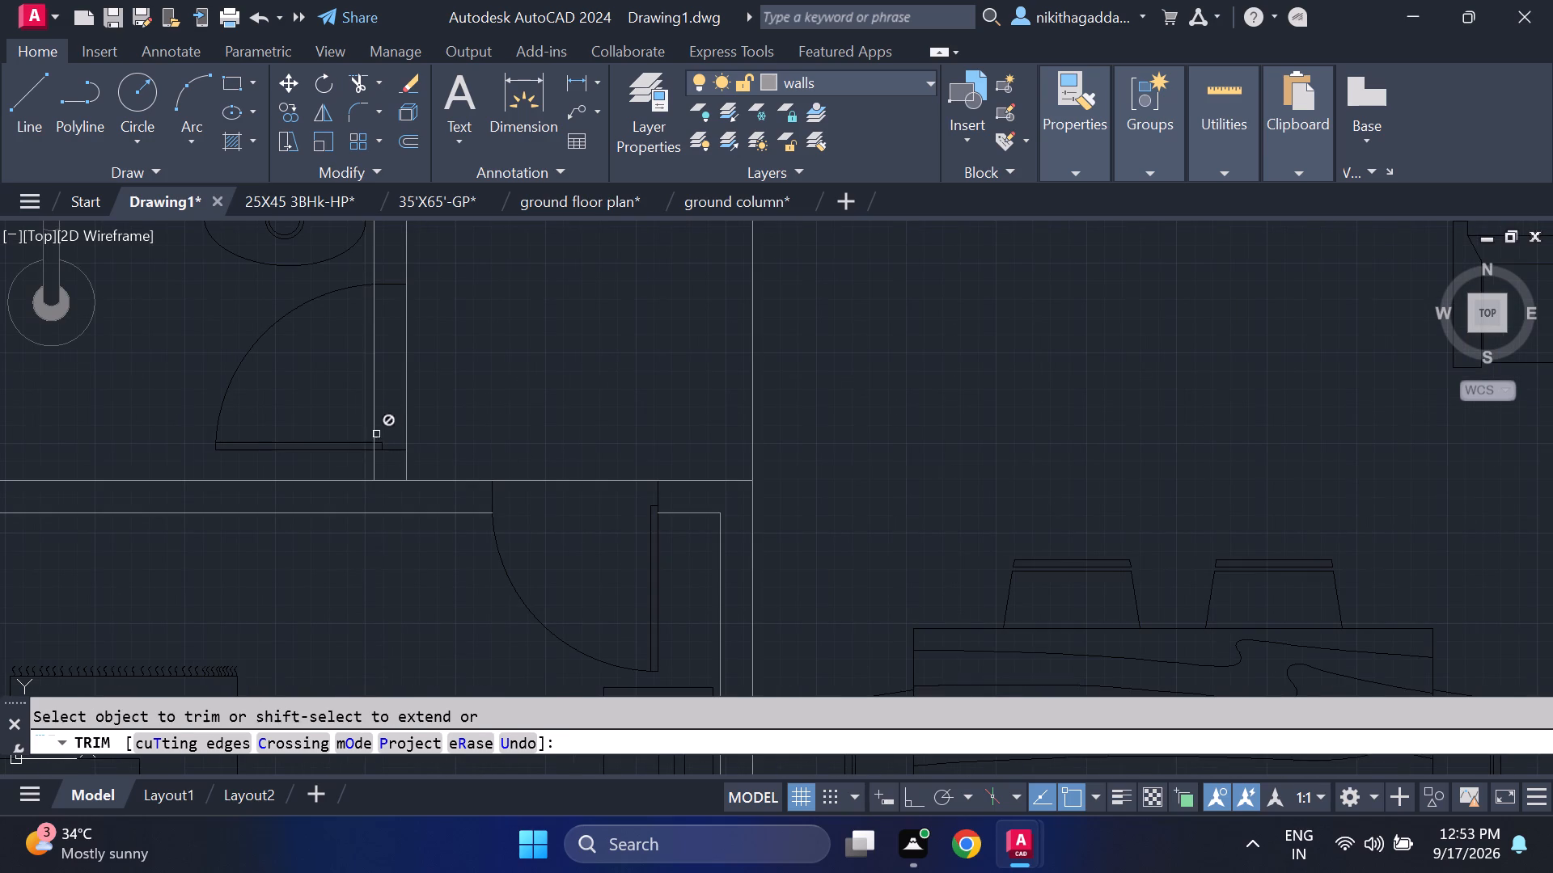
{"action": "left_click", "coordinate": [372, 411]}
{"action": "scroll", "coordinate": [359, 462], "scroll_direction": "up", "scroll_amount": 3}
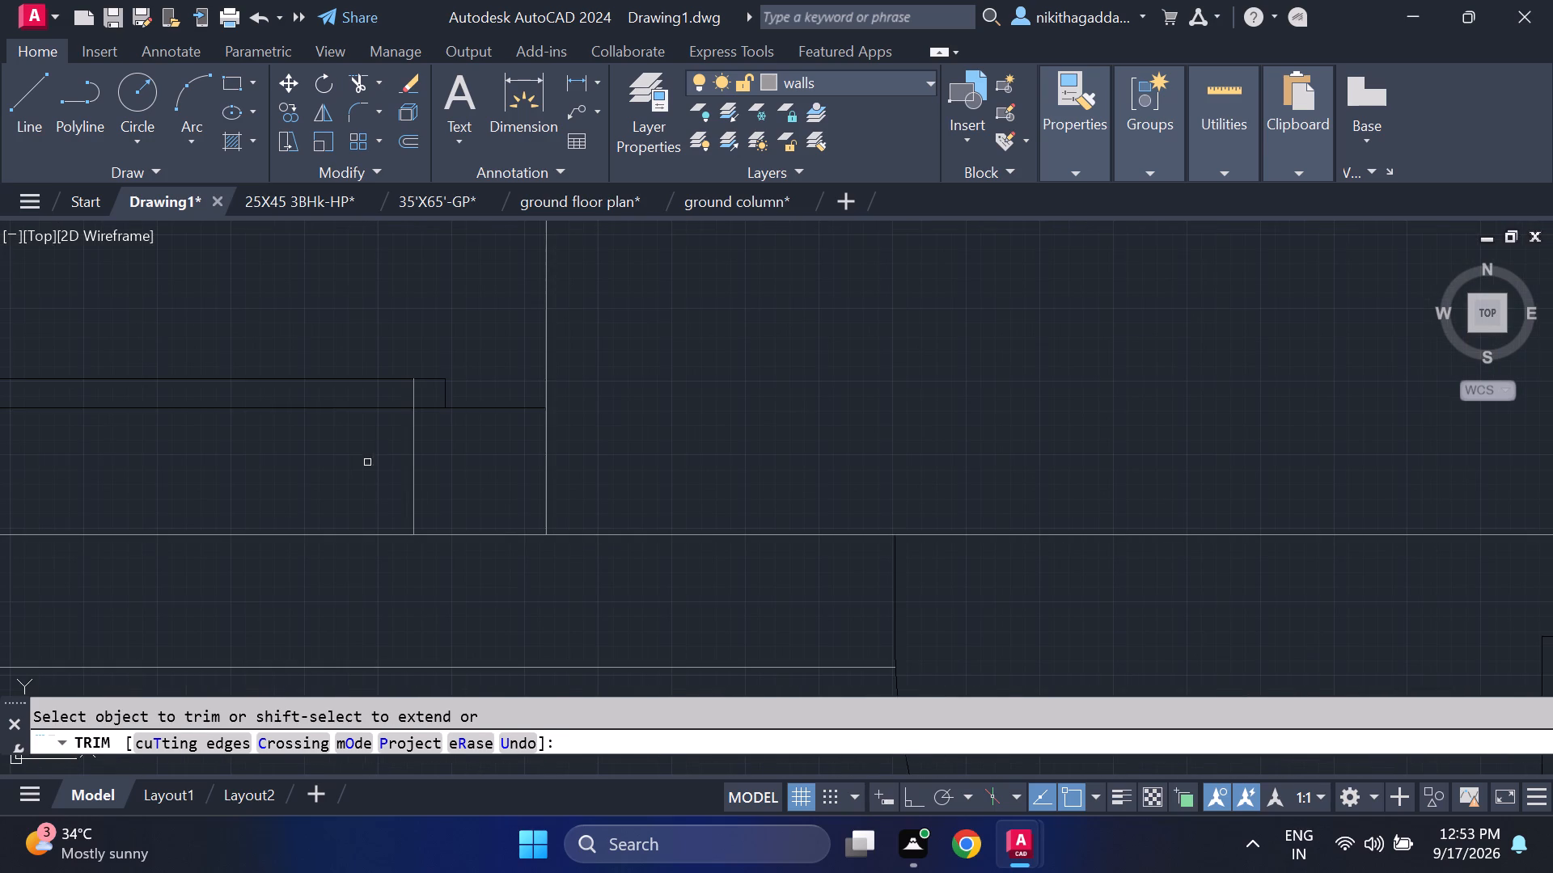
{"action": "left_click", "coordinate": [410, 395]}
{"action": "scroll", "coordinate": [771, 423], "scroll_direction": "down", "scroll_amount": 3}
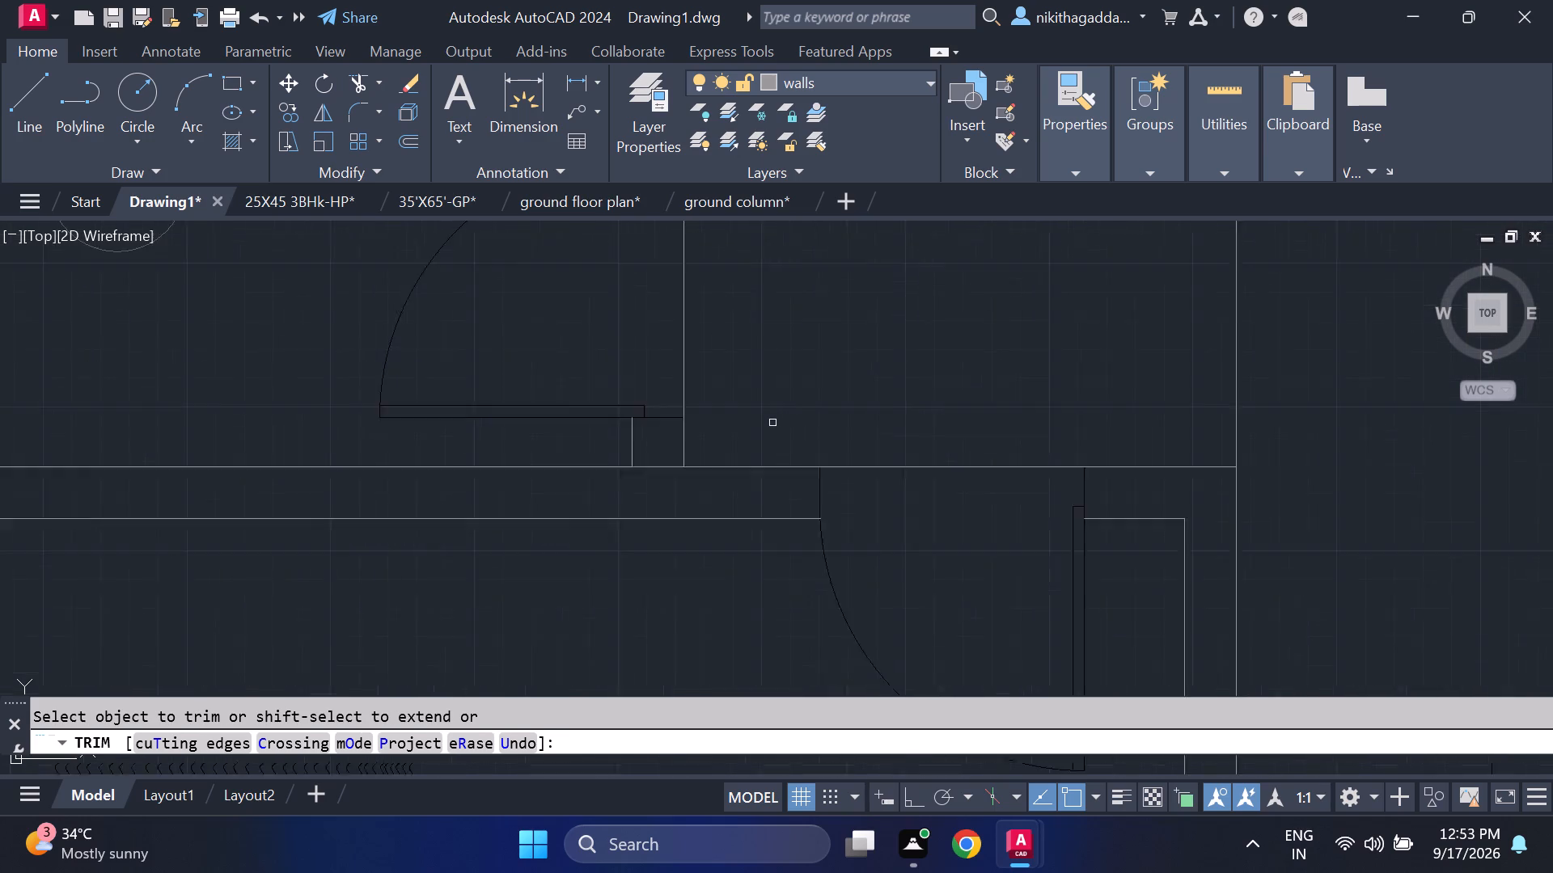
Review the door openings throughout the floor plan for leftover wall lines, and end trimming.
{"action": "scroll", "coordinate": [773, 420], "scroll_direction": "down", "scroll_amount": 2}
{"action": "middle_click_drag", "start_coordinate": [838, 364], "coordinate": [838, 523]}
{"action": "scroll", "coordinate": [896, 434], "scroll_direction": "up", "scroll_amount": 4}
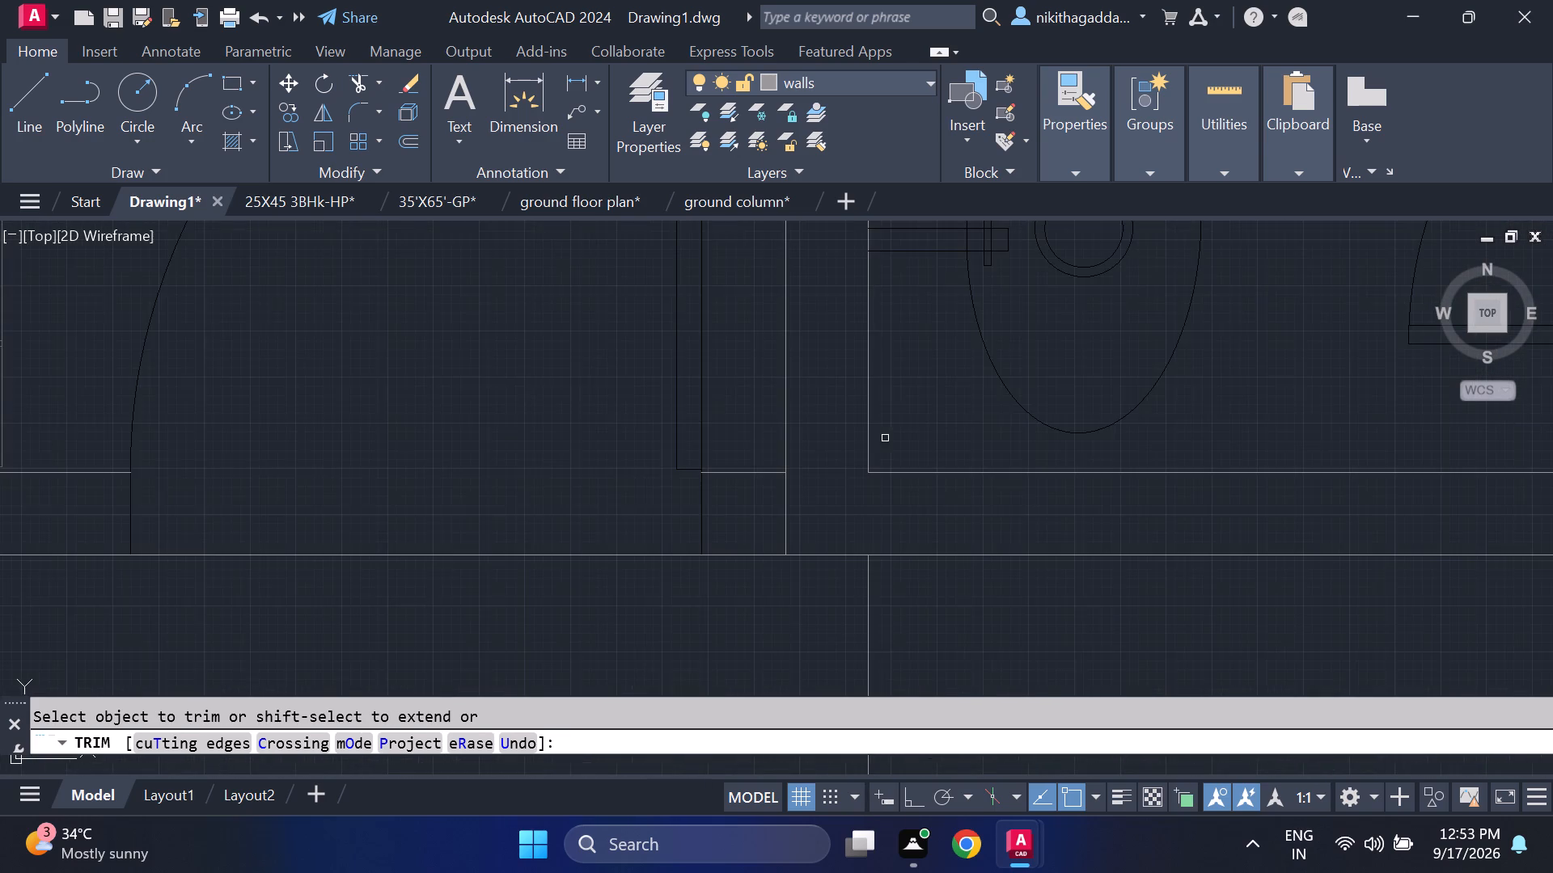
{"action": "scroll", "coordinate": [686, 472], "scroll_direction": "up", "scroll_amount": 2}
{"action": "scroll", "coordinate": [705, 480], "scroll_direction": "down", "scroll_amount": 3}
{"action": "middle_click_drag", "start_coordinate": [971, 526], "coordinate": [915, 528]}
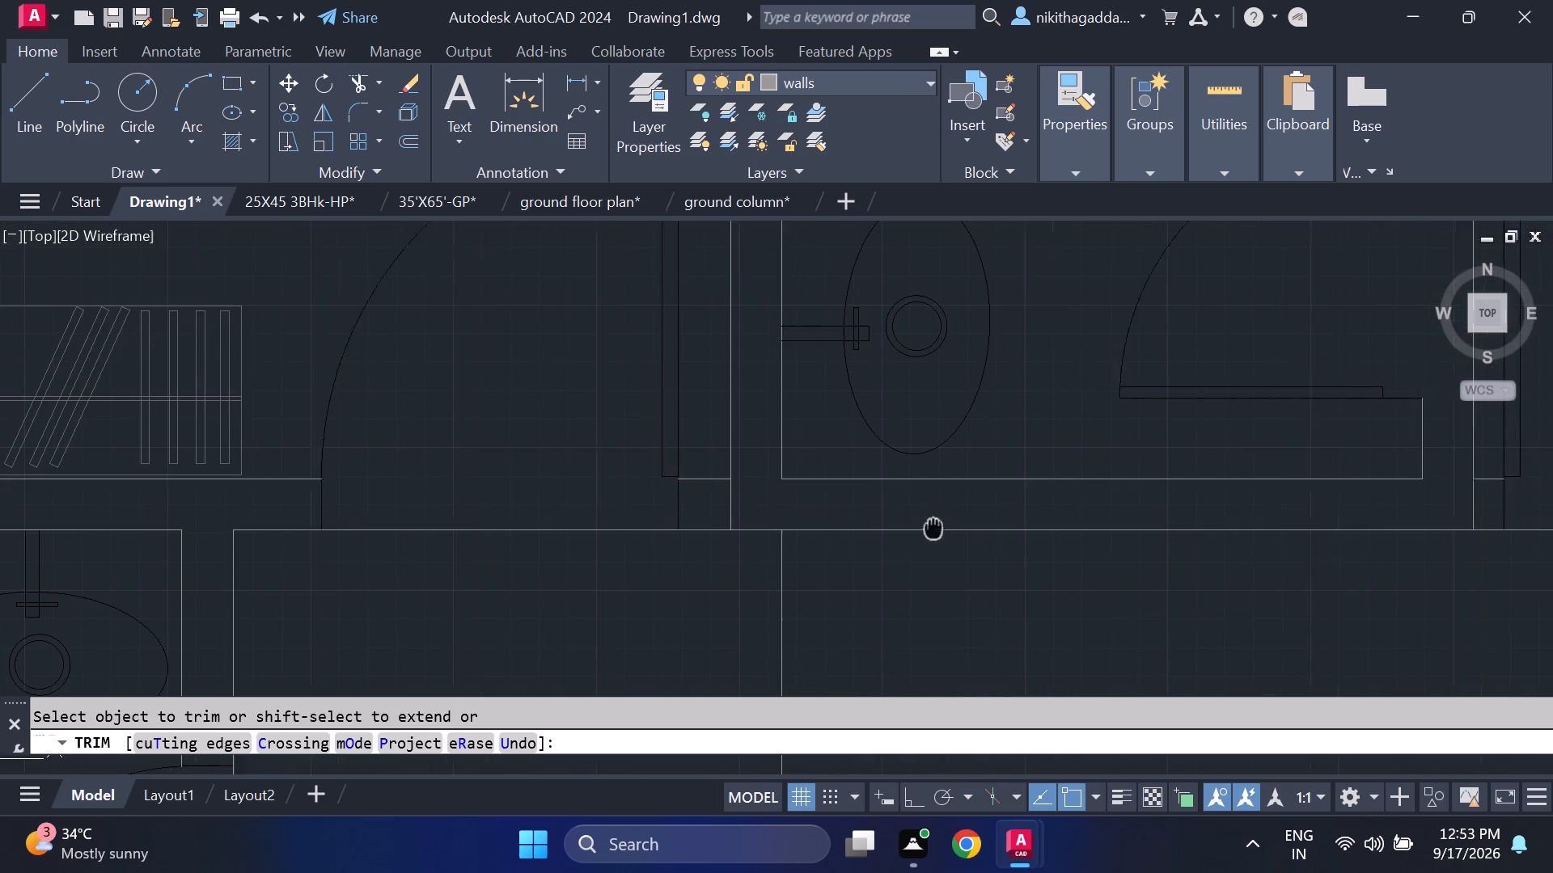
{"action": "middle_click_drag", "start_coordinate": [915, 528], "coordinate": [392, 642]}
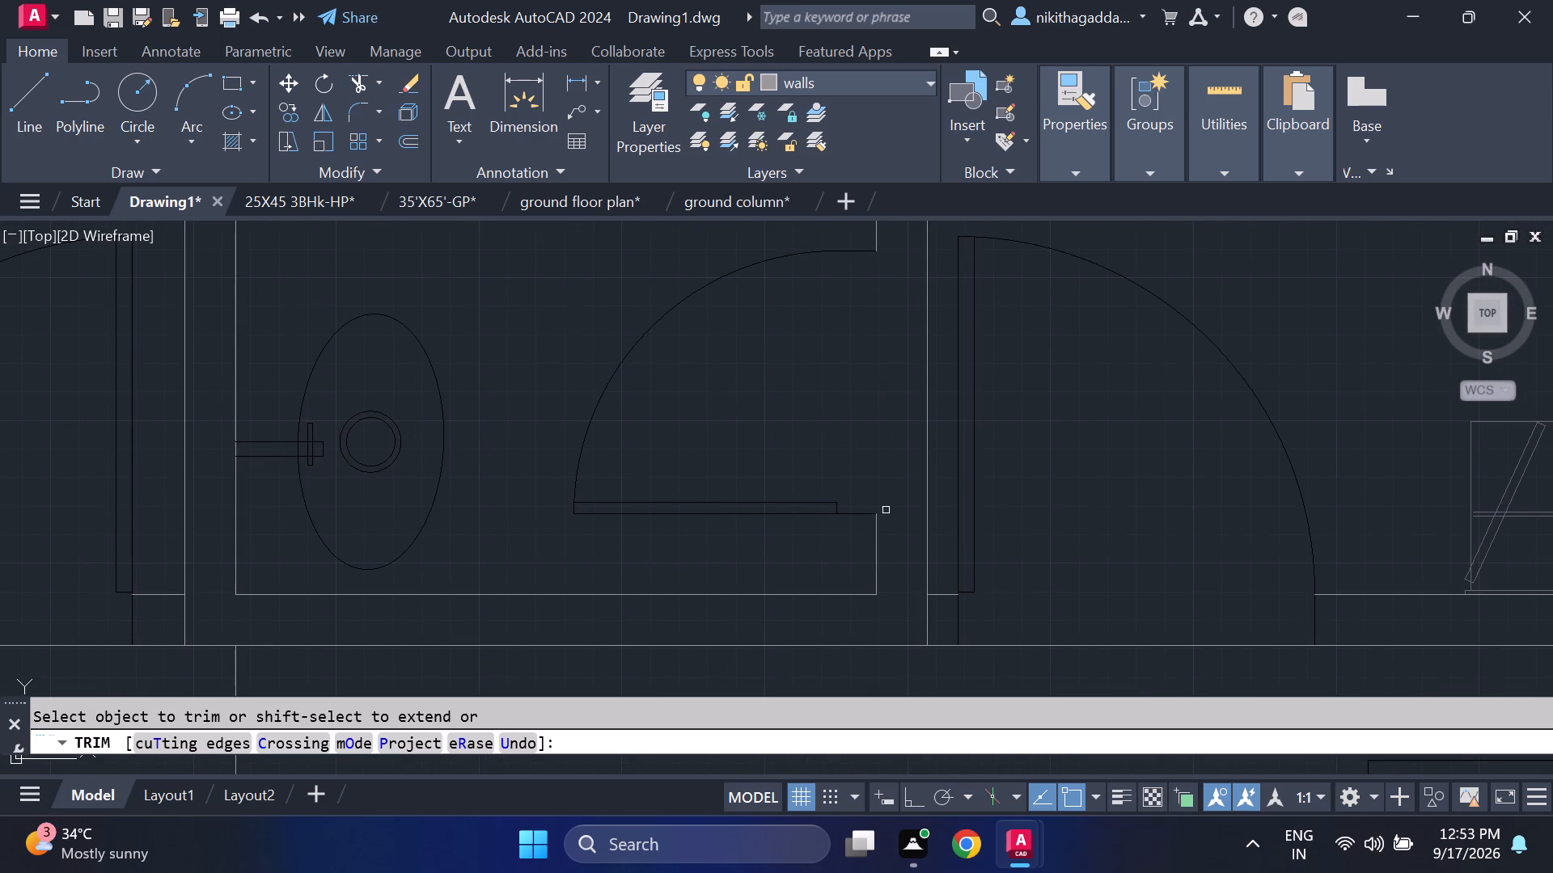
{"action": "scroll", "coordinate": [886, 527], "scroll_direction": "down", "scroll_amount": 1}
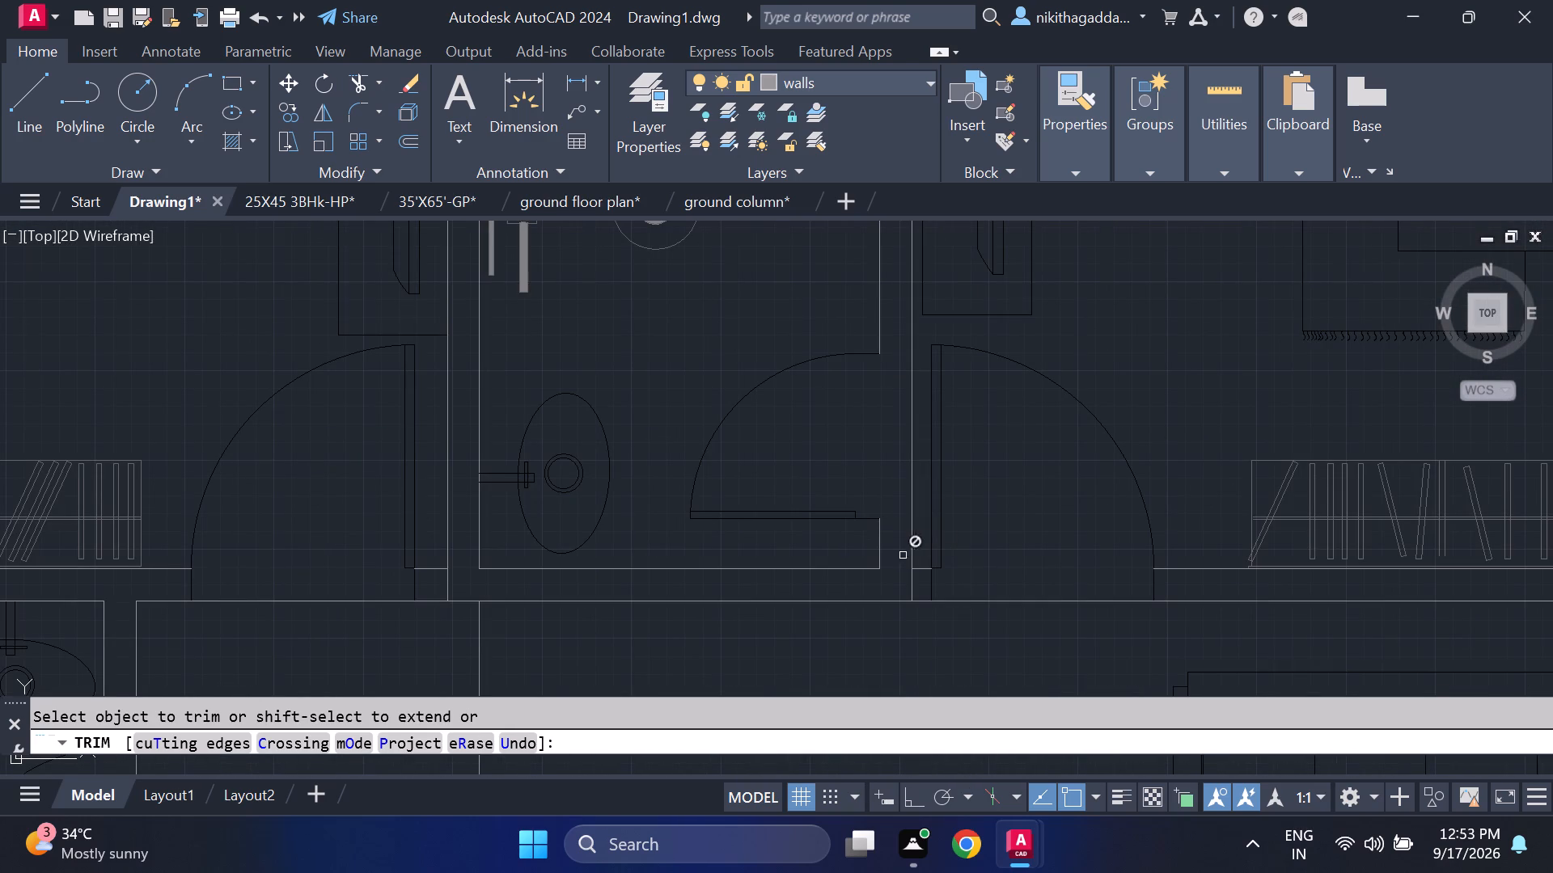
{"action": "scroll", "coordinate": [955, 605], "scroll_direction": "up", "scroll_amount": 1}
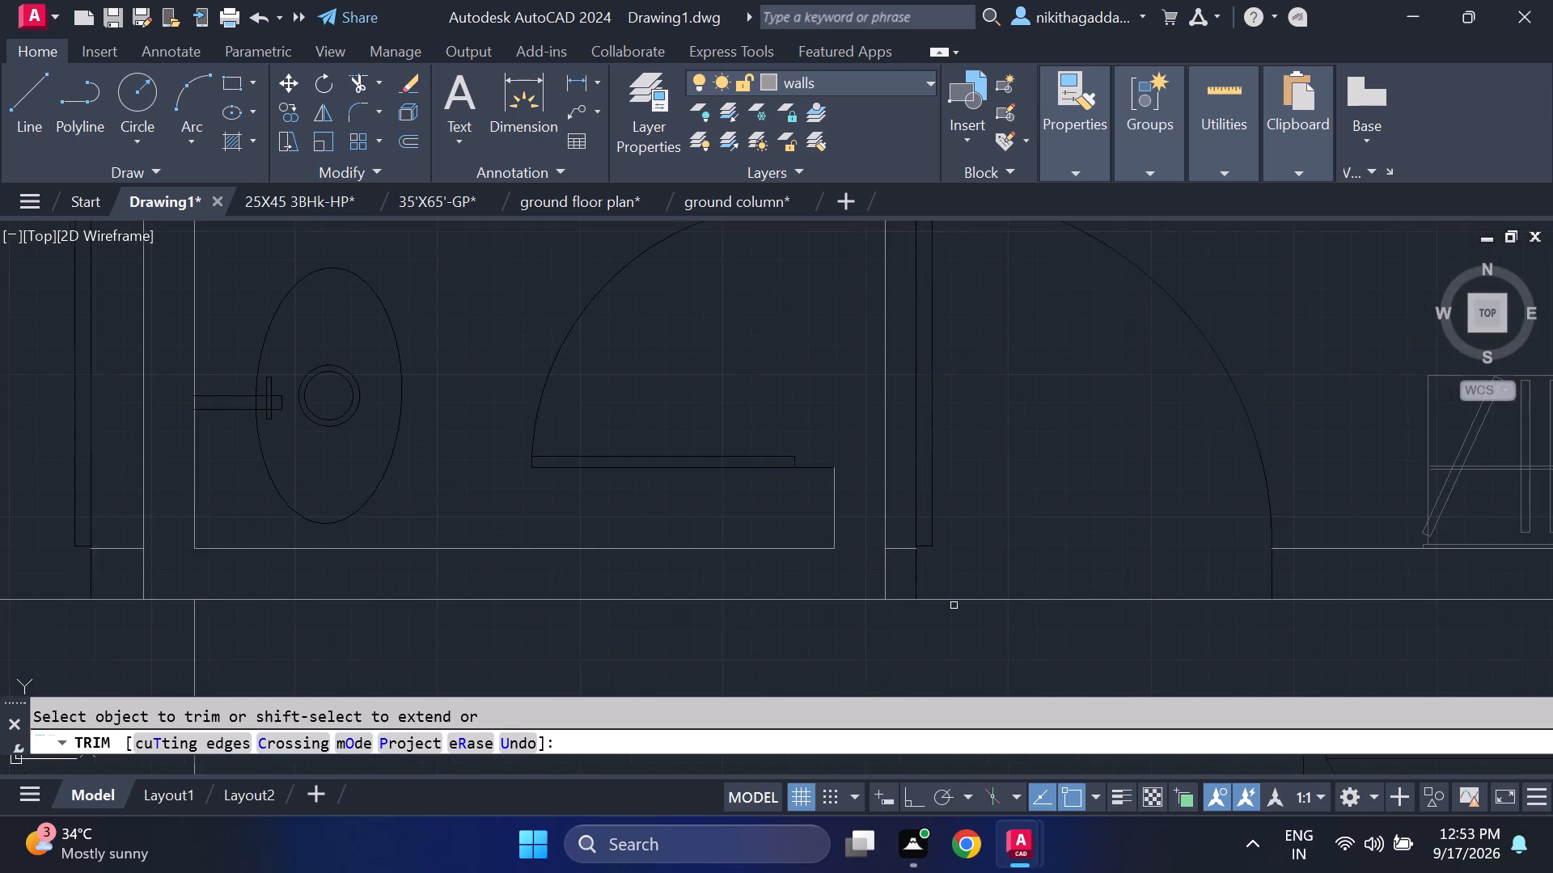
{"action": "scroll", "coordinate": [954, 606], "scroll_direction": "up", "scroll_amount": 1}
{"action": "scroll", "coordinate": [954, 614], "scroll_direction": "down", "scroll_amount": 3}
{"action": "middle_click_drag", "start_coordinate": [1059, 626], "coordinate": [783, 363]}
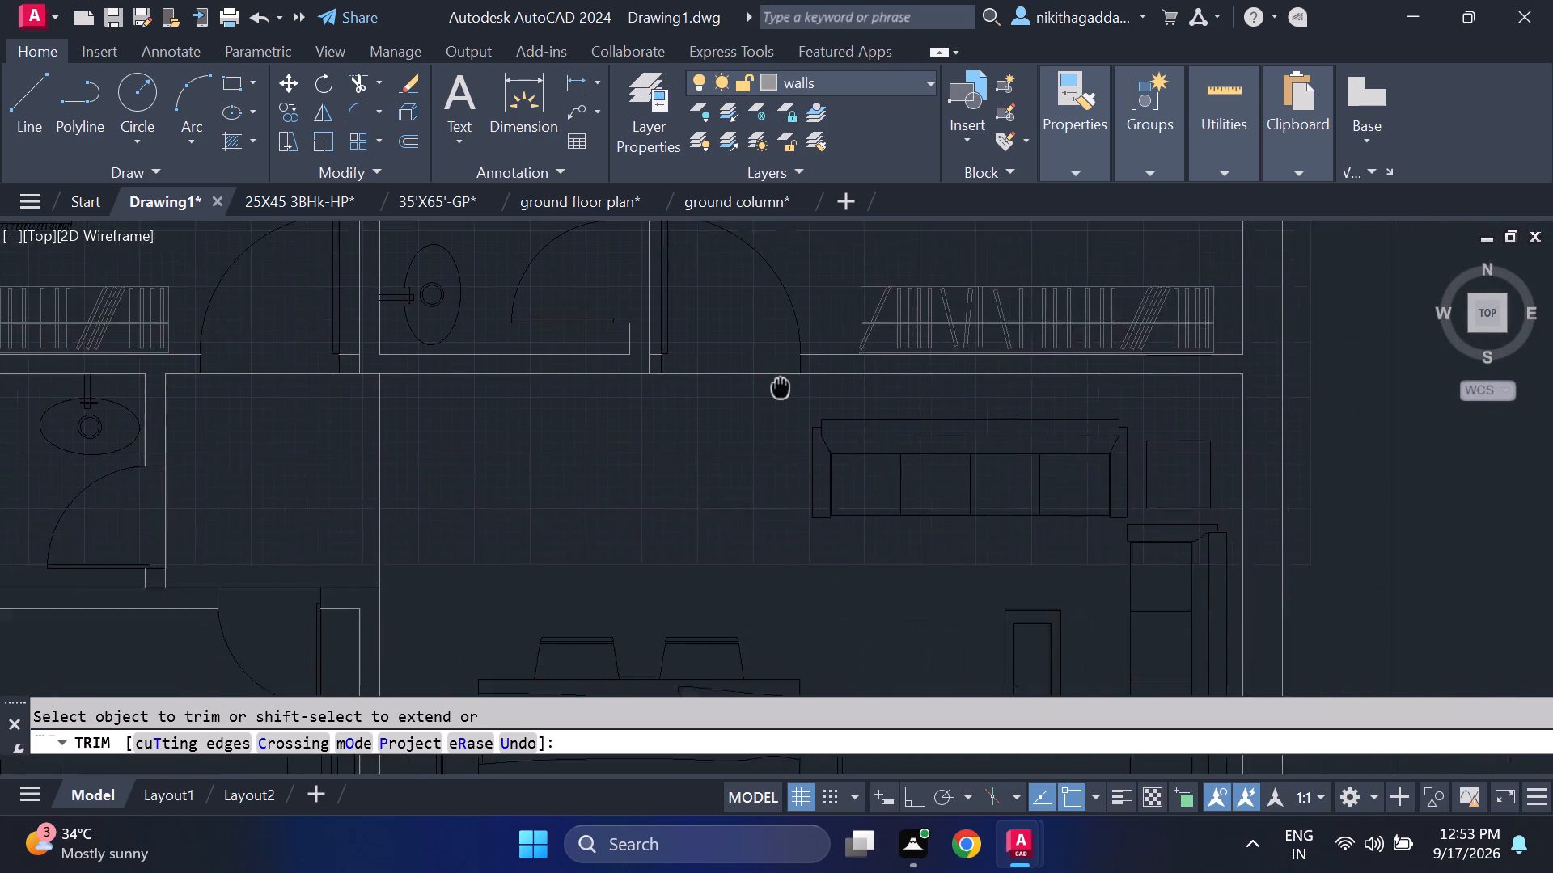
{"action": "middle_click_drag", "start_coordinate": [783, 363], "coordinate": [805, 309]}
{"action": "scroll", "coordinate": [859, 448], "scroll_direction": "down", "scroll_amount": 3}
{"action": "middle_click_drag", "start_coordinate": [883, 553], "coordinate": [902, 372]}
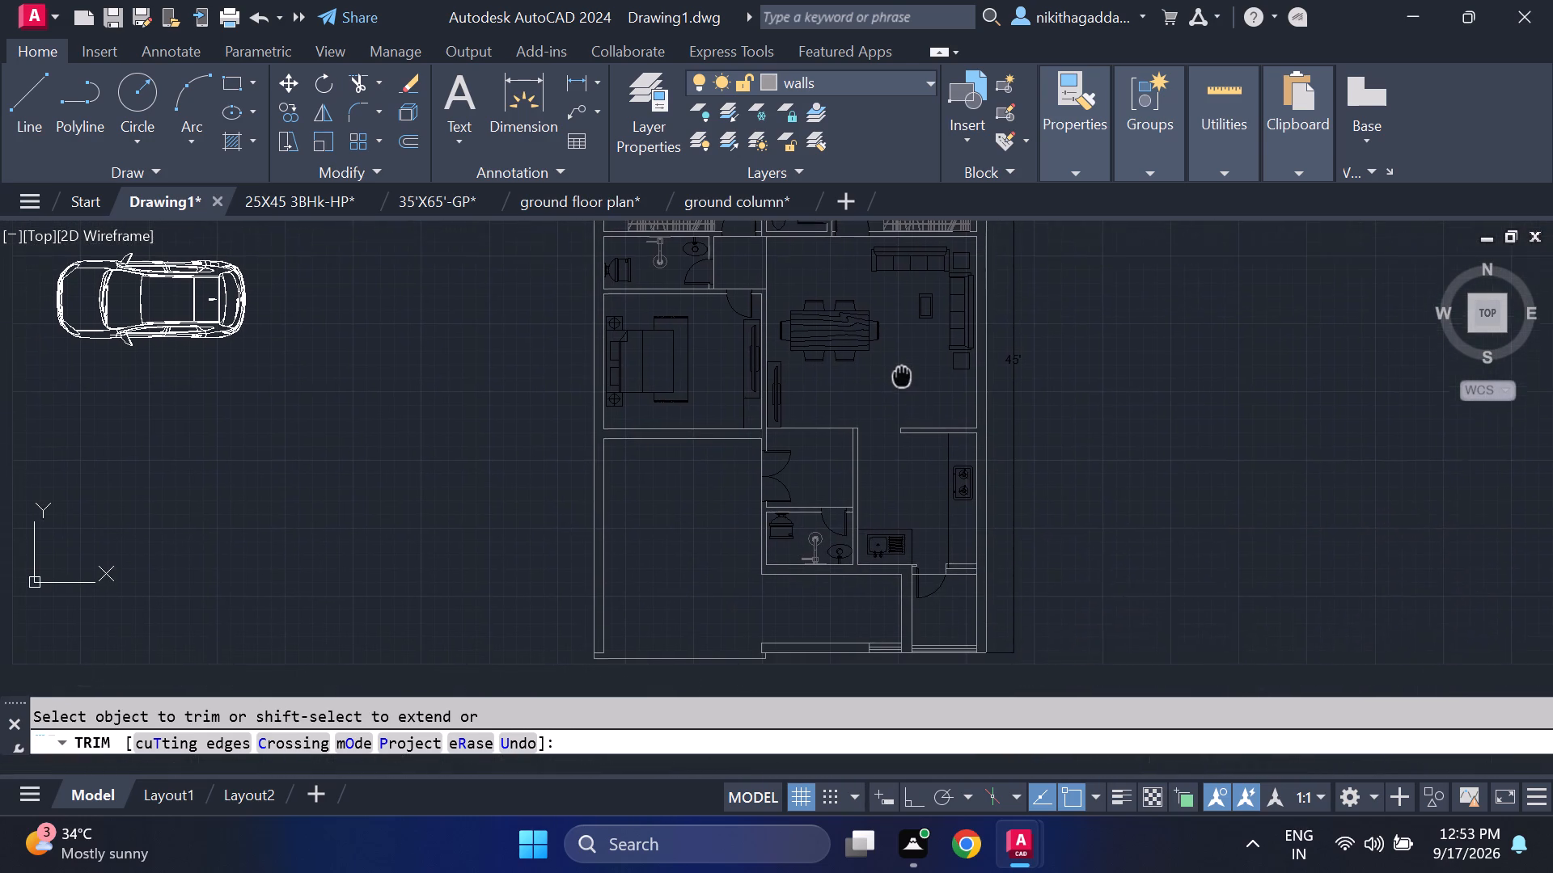
{"action": "middle_click_drag", "start_coordinate": [902, 372], "coordinate": [903, 354]}
{"action": "scroll", "coordinate": [754, 505], "scroll_direction": "up", "scroll_amount": 3}
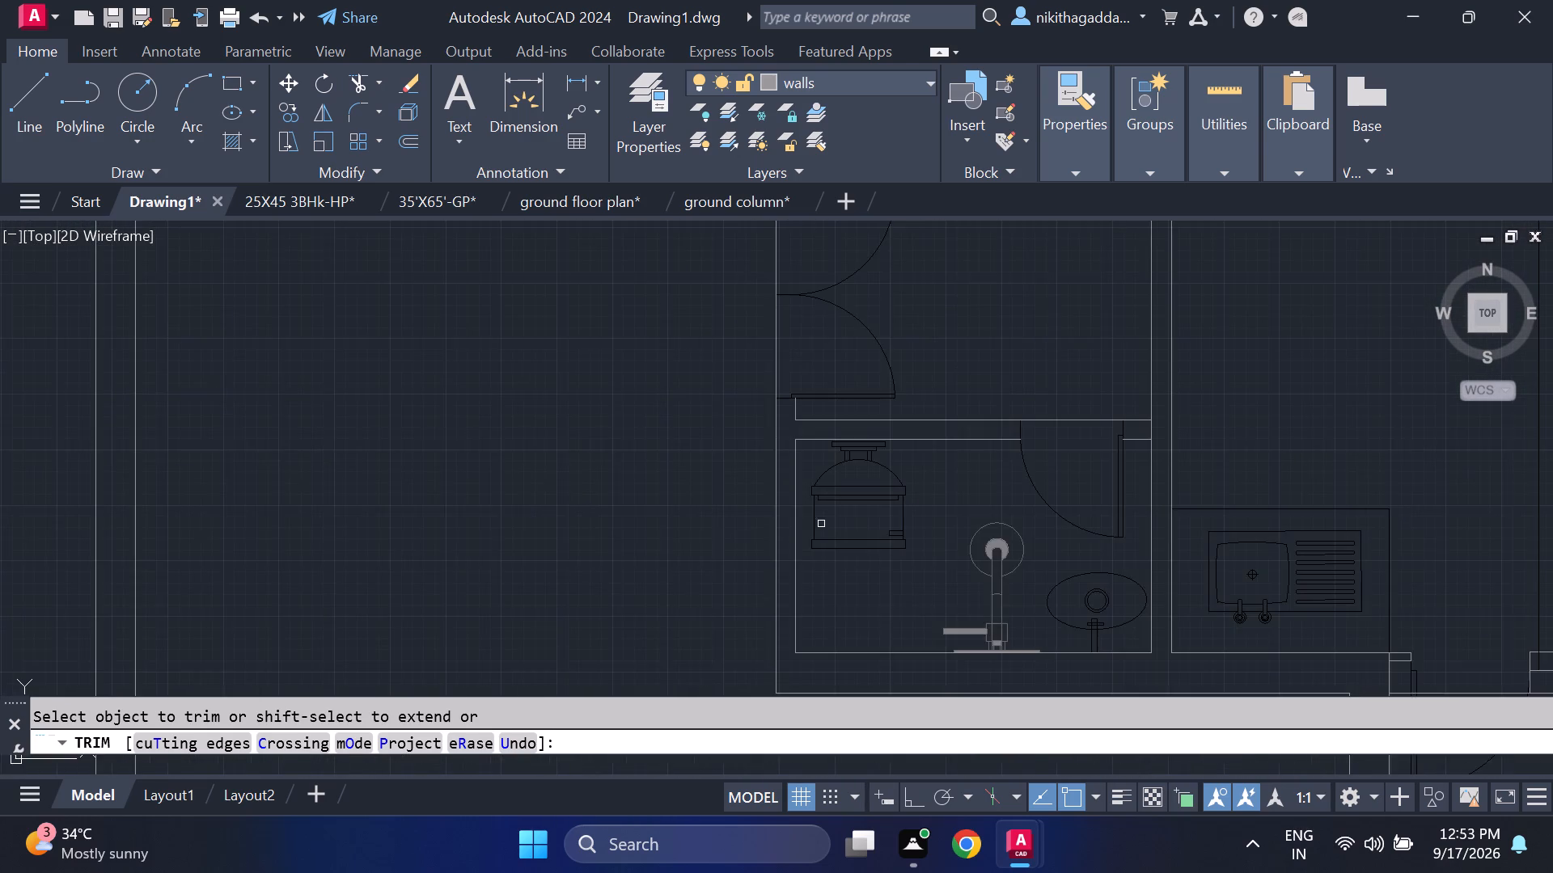
{"action": "scroll", "coordinate": [846, 533], "scroll_direction": "down", "scroll_amount": 3}
{"action": "scroll", "coordinate": [861, 542], "scroll_direction": "up", "scroll_amount": 3}
{"action": "scroll", "coordinate": [947, 545], "scroll_direction": "down", "scroll_amount": 2}
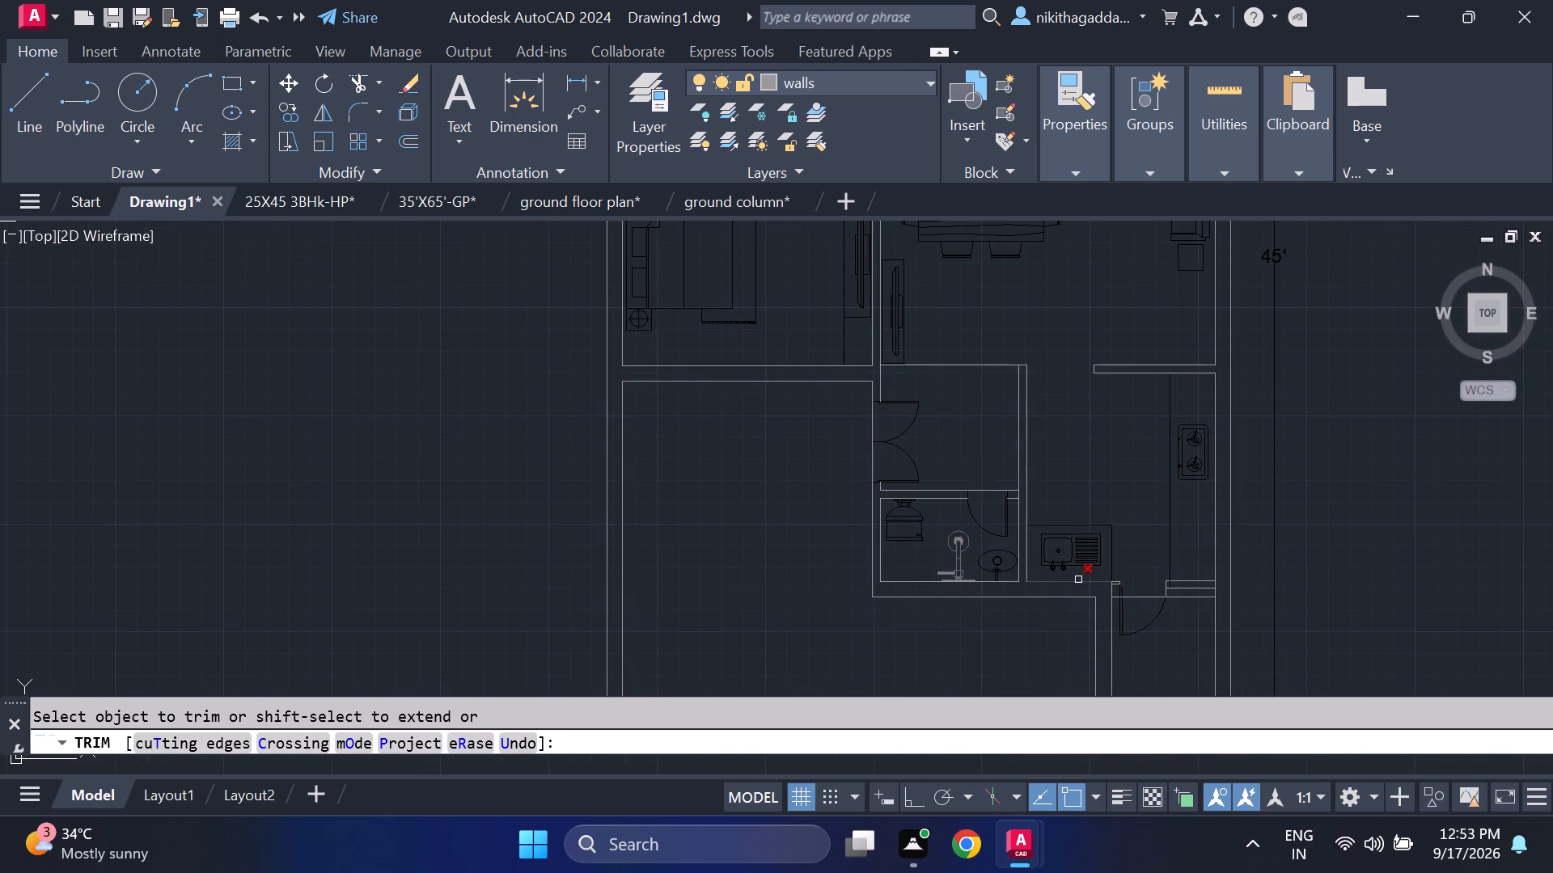
{"action": "middle_click_drag", "start_coordinate": [1064, 571], "coordinate": [1078, 638]}
{"action": "middle_click_drag", "start_coordinate": [826, 424], "coordinate": [847, 506]}
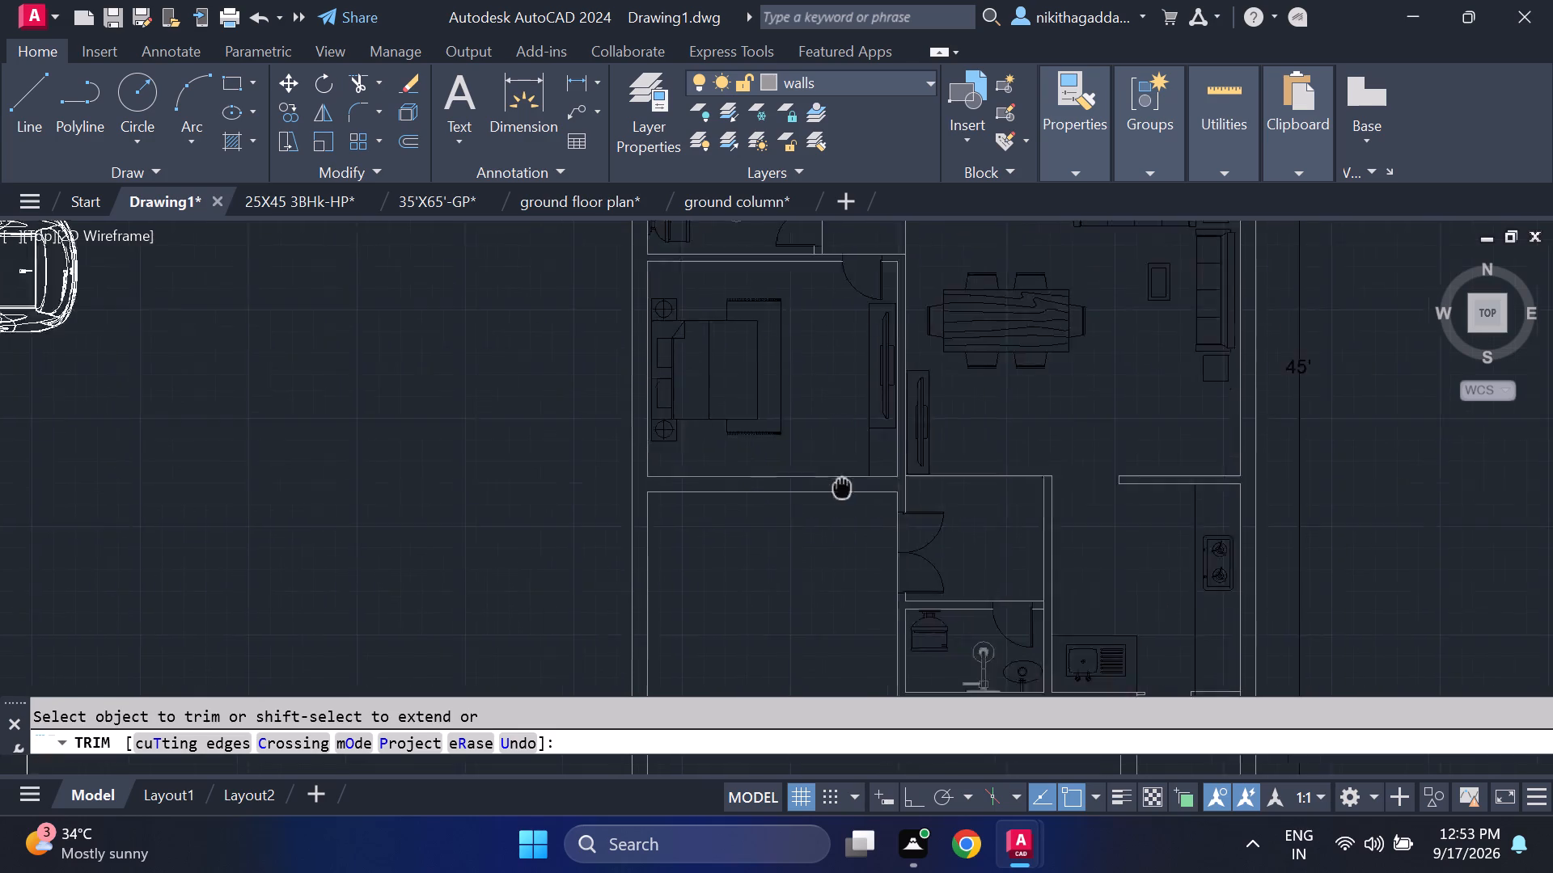
{"action": "middle_click_drag", "start_coordinate": [847, 506], "coordinate": [886, 719]}
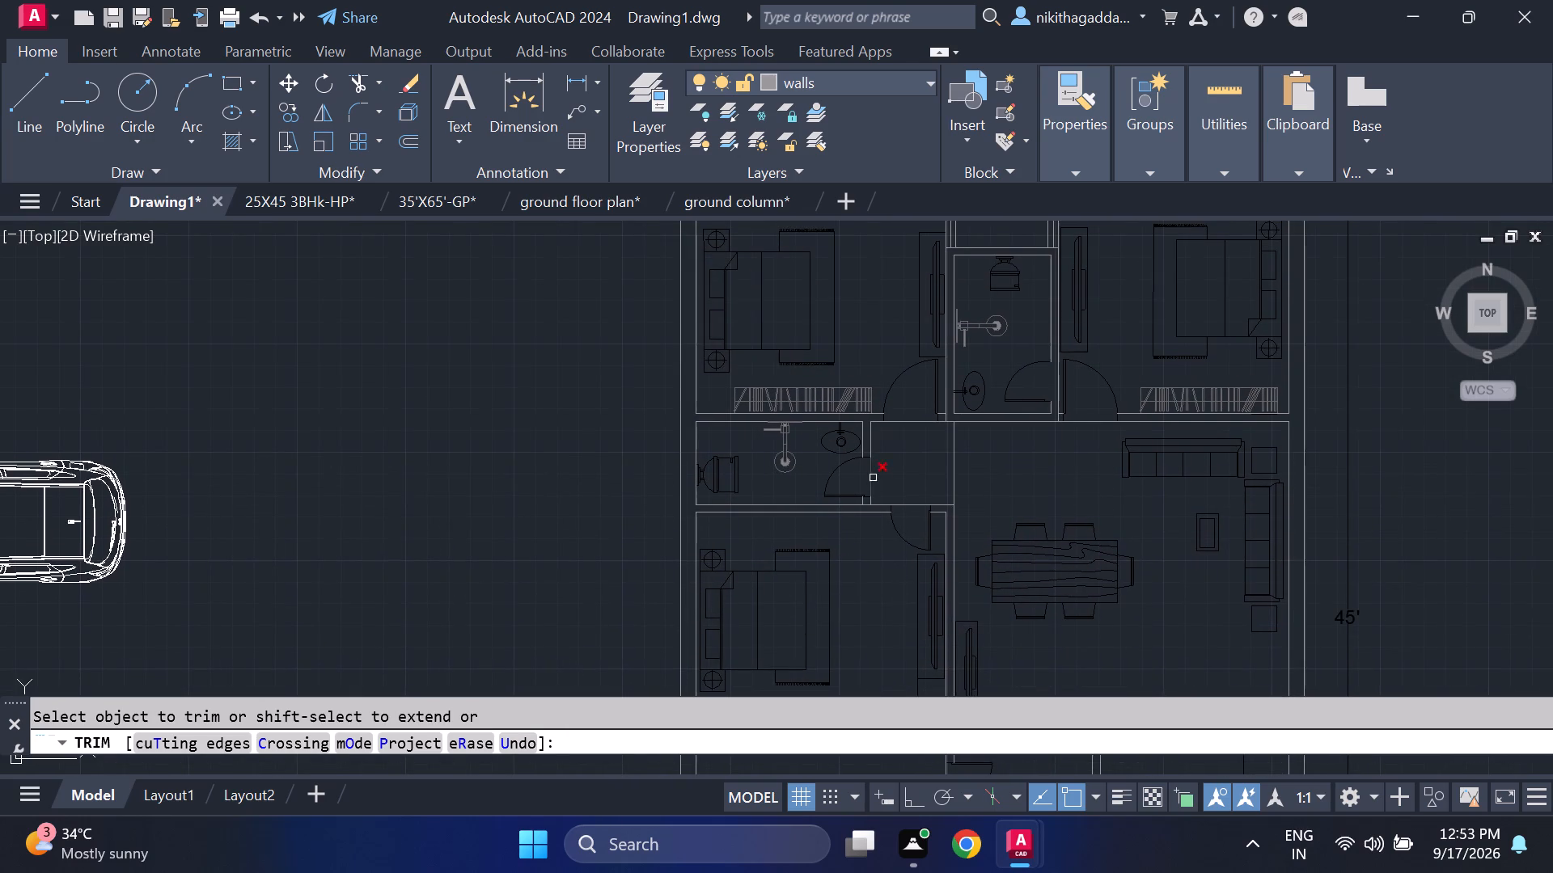
{"action": "scroll", "coordinate": [872, 480], "scroll_direction": "up", "scroll_amount": 3}
{"action": "scroll", "coordinate": [1000, 494], "scroll_direction": "down", "scroll_amount": 2}
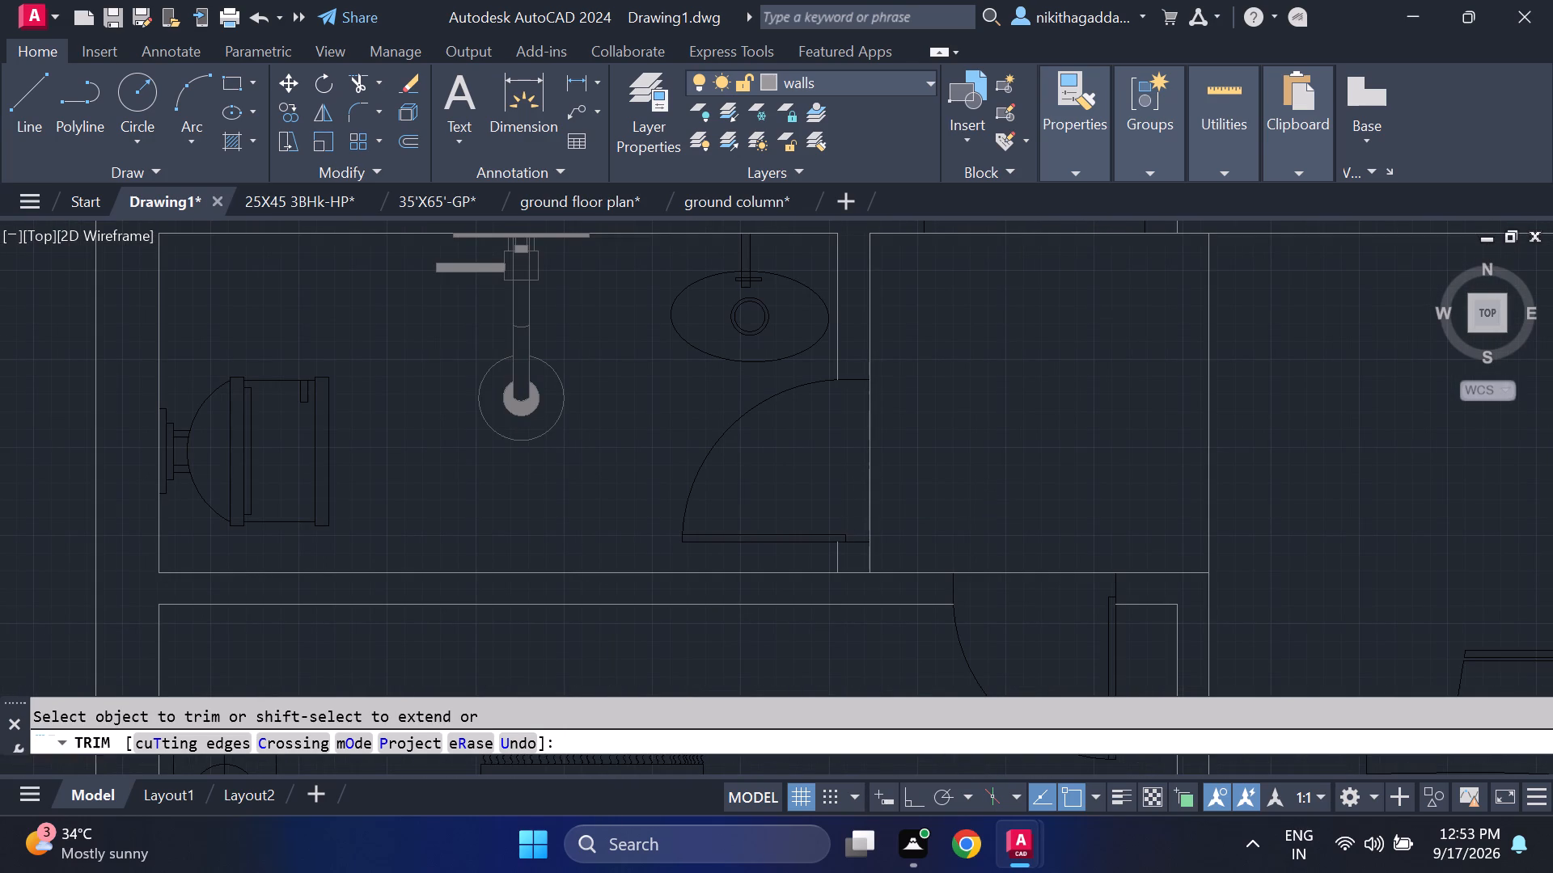
{"action": "scroll", "coordinate": [1000, 494], "scroll_direction": "down", "scroll_amount": 3}
{"action": "key", "text": "Escape"}
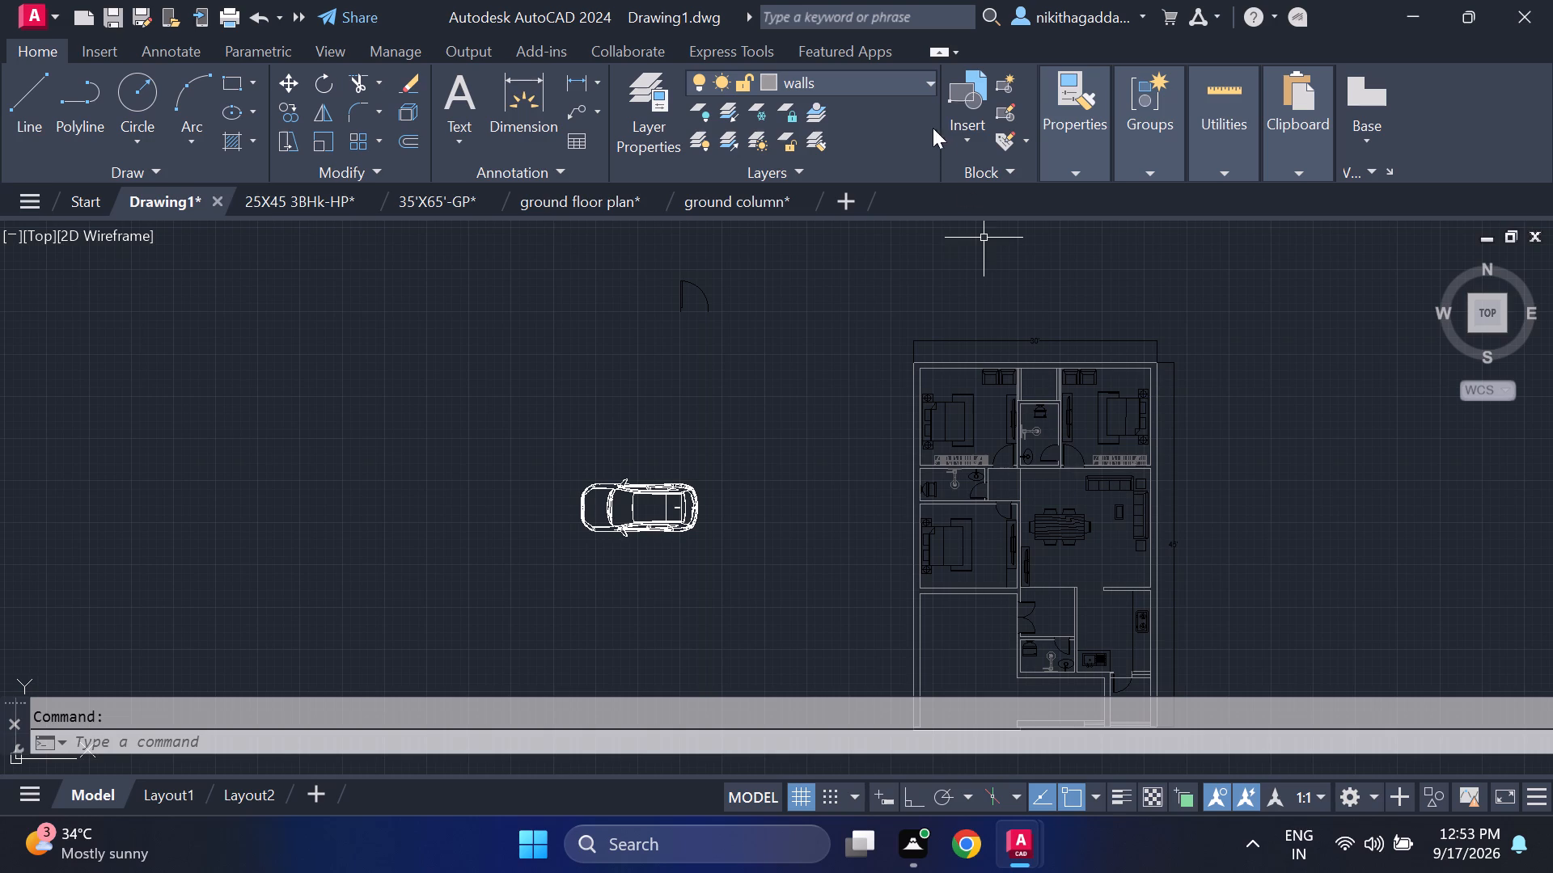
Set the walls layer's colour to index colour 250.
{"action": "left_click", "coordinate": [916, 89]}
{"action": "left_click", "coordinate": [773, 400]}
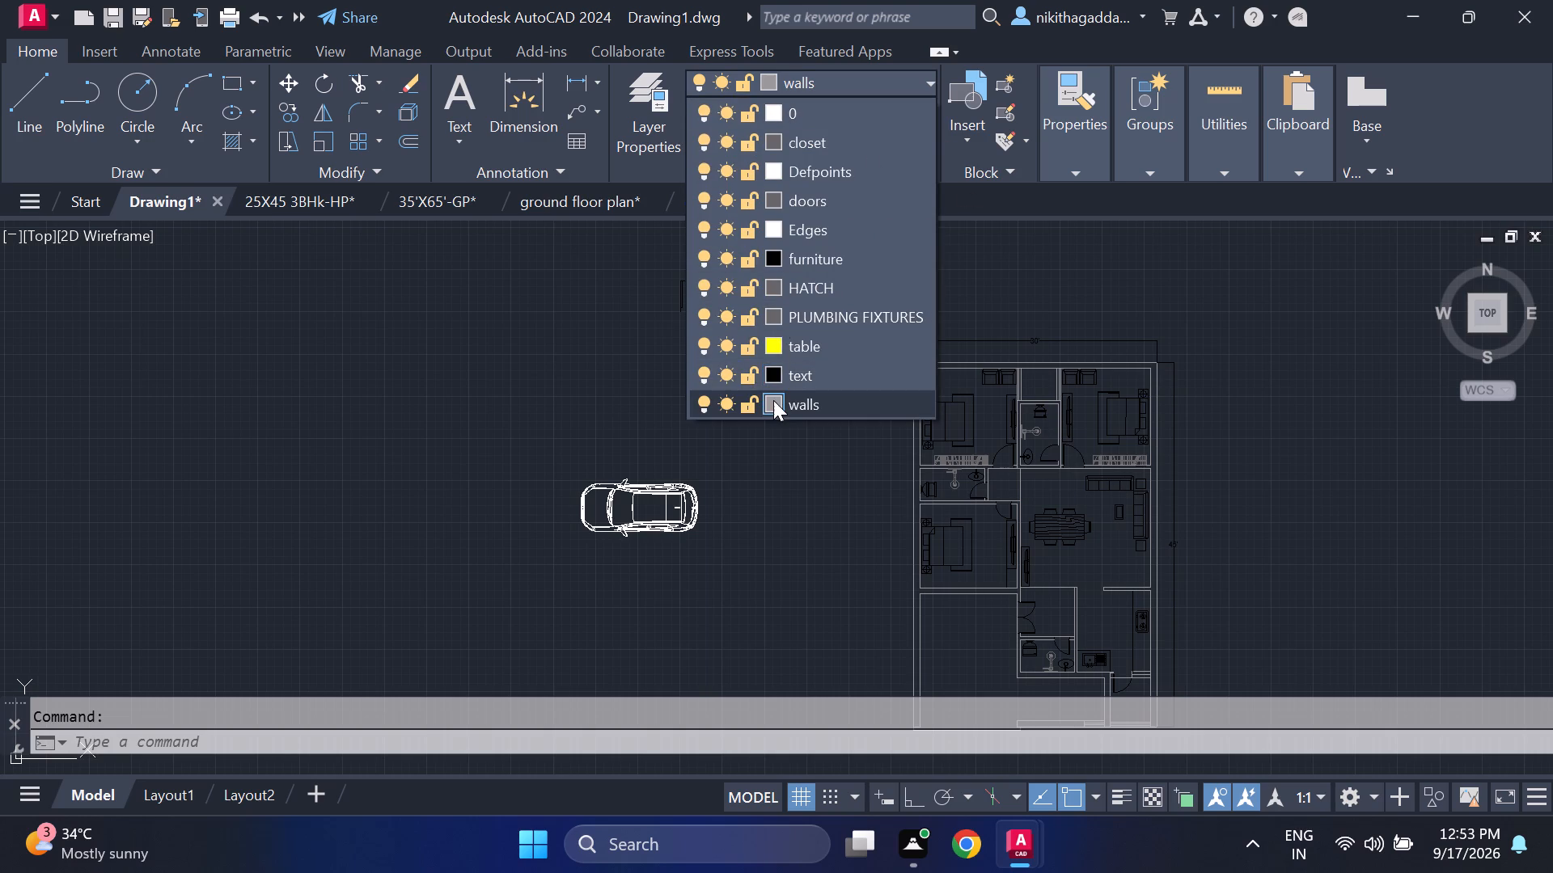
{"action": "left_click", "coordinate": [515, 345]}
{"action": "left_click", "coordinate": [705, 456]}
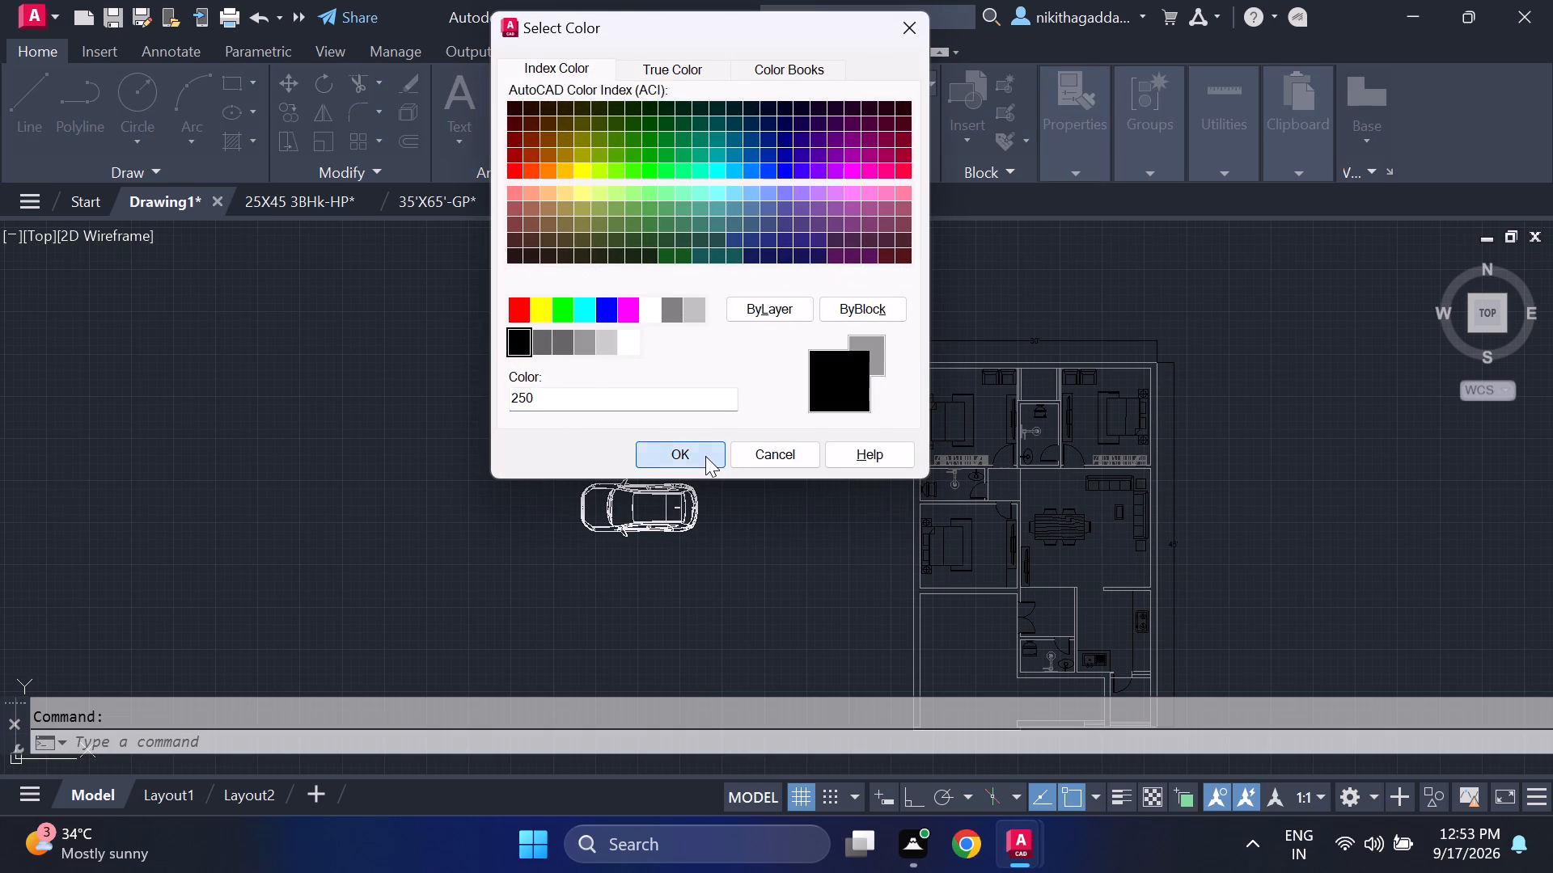
Examine the whole floor plan to judge how the walls read in their new colour.
{"action": "middle_click_drag", "start_coordinate": [792, 515], "coordinate": [679, 420]}
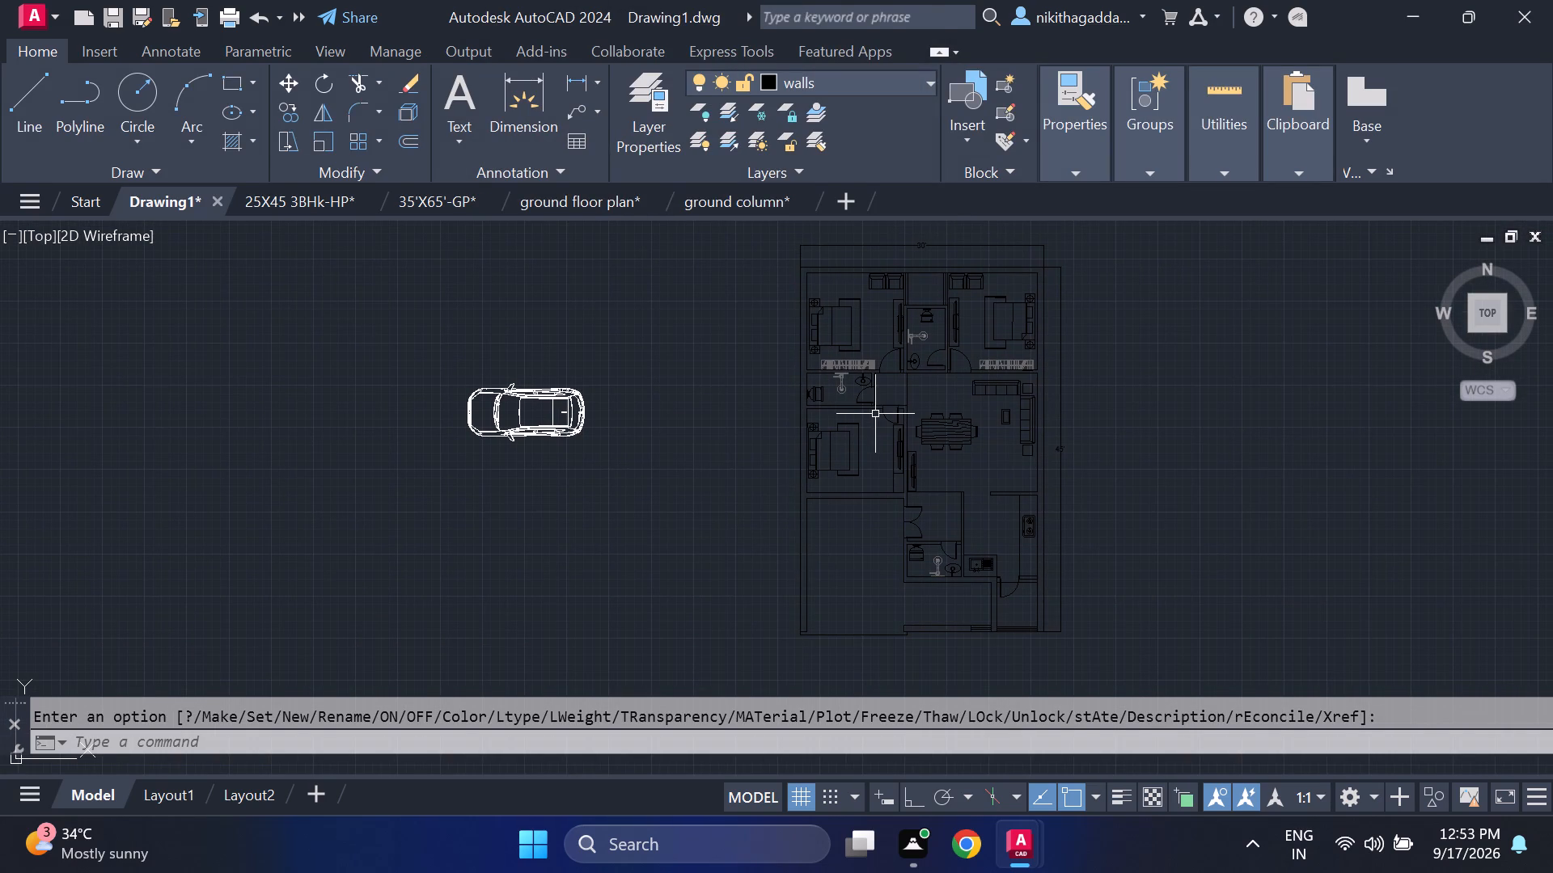
{"action": "scroll", "coordinate": [878, 336], "scroll_direction": "up", "scroll_amount": 3}
{"action": "scroll", "coordinate": [899, 377], "scroll_direction": "down", "scroll_amount": 3}
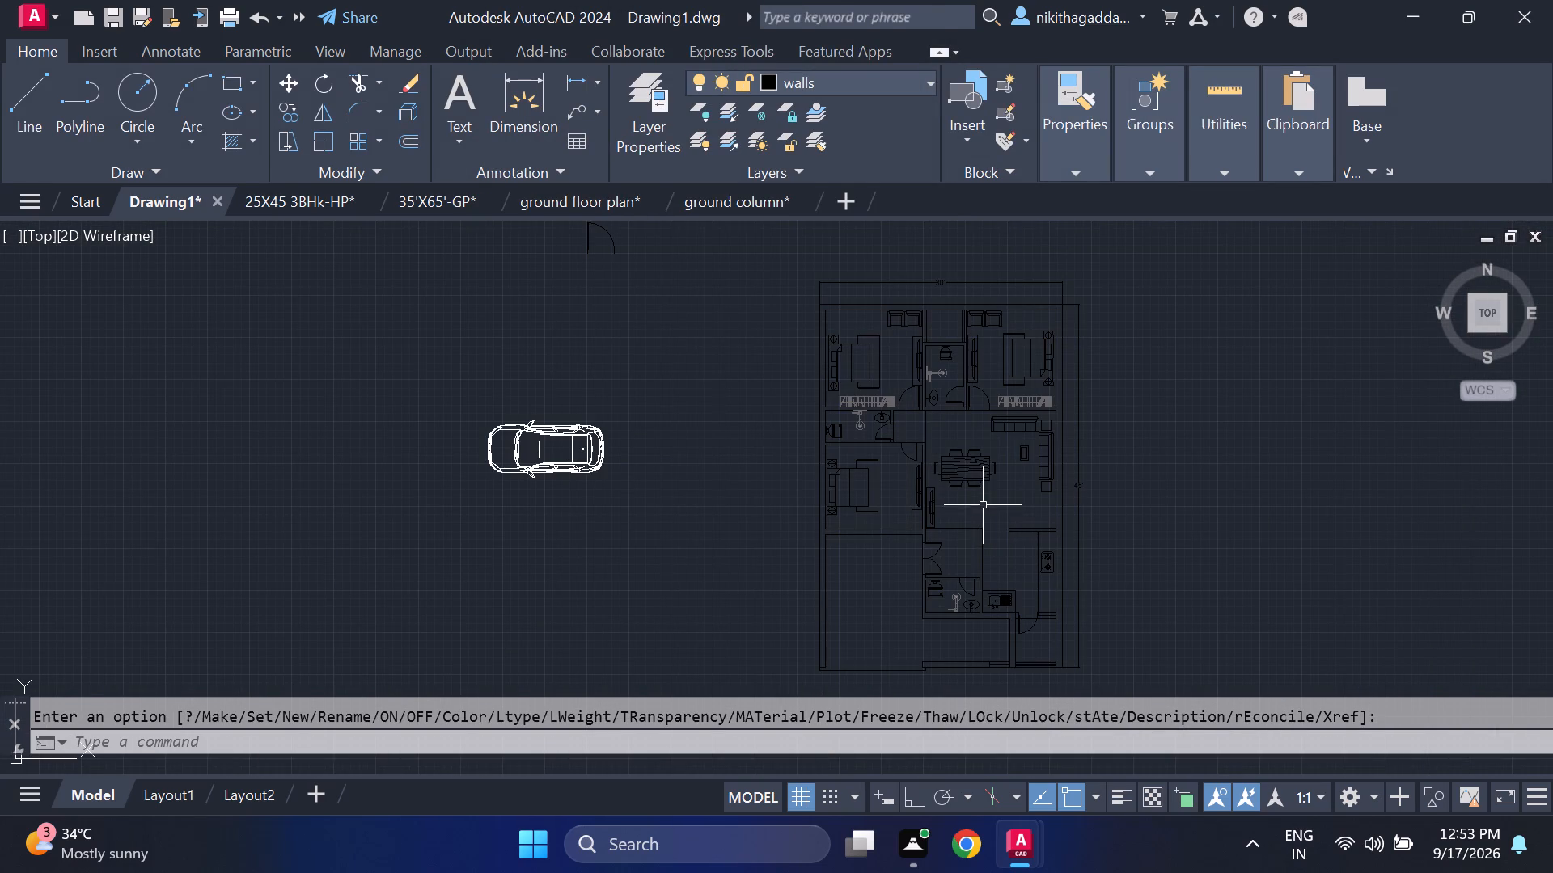
{"action": "scroll", "coordinate": [964, 569], "scroll_direction": "up", "scroll_amount": 1}
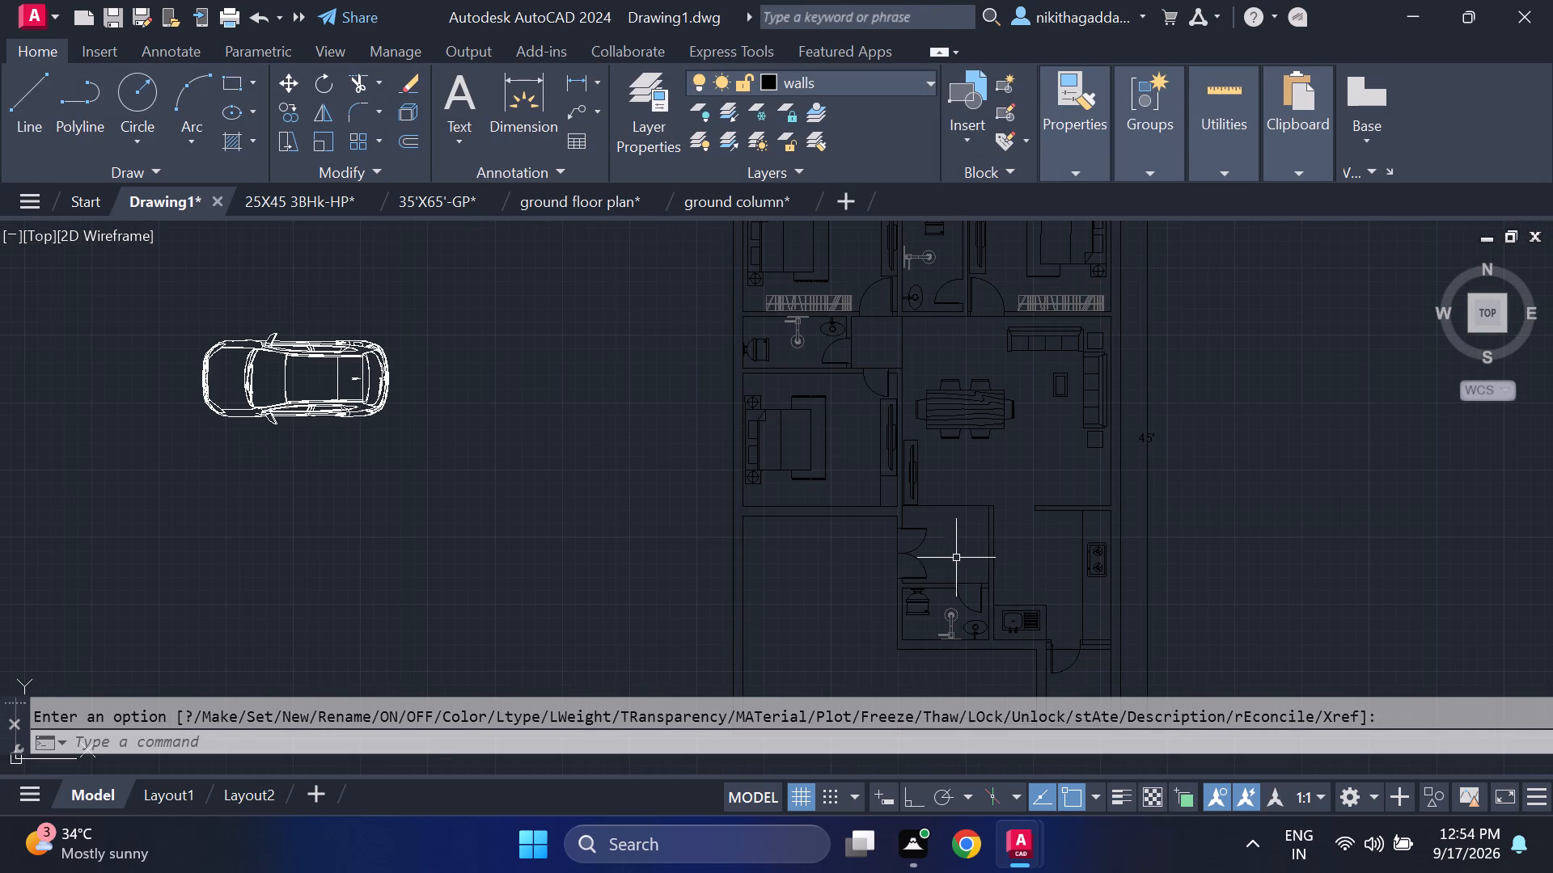
{"action": "scroll", "coordinate": [937, 547], "scroll_direction": "down", "scroll_amount": 1}
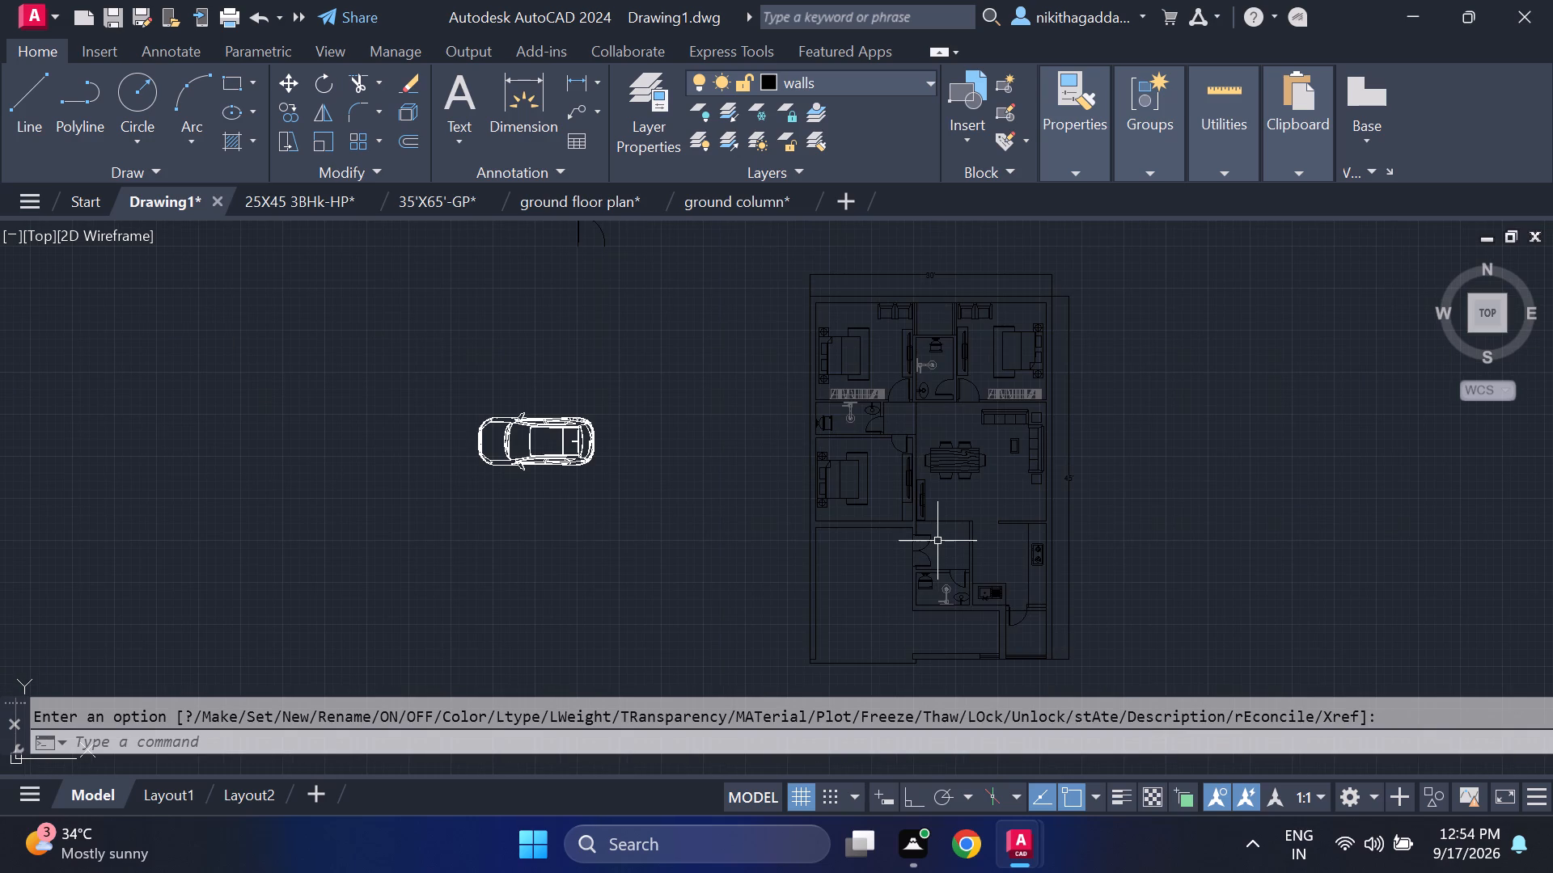
{"action": "scroll", "coordinate": [937, 536], "scroll_direction": "up", "scroll_amount": 1}
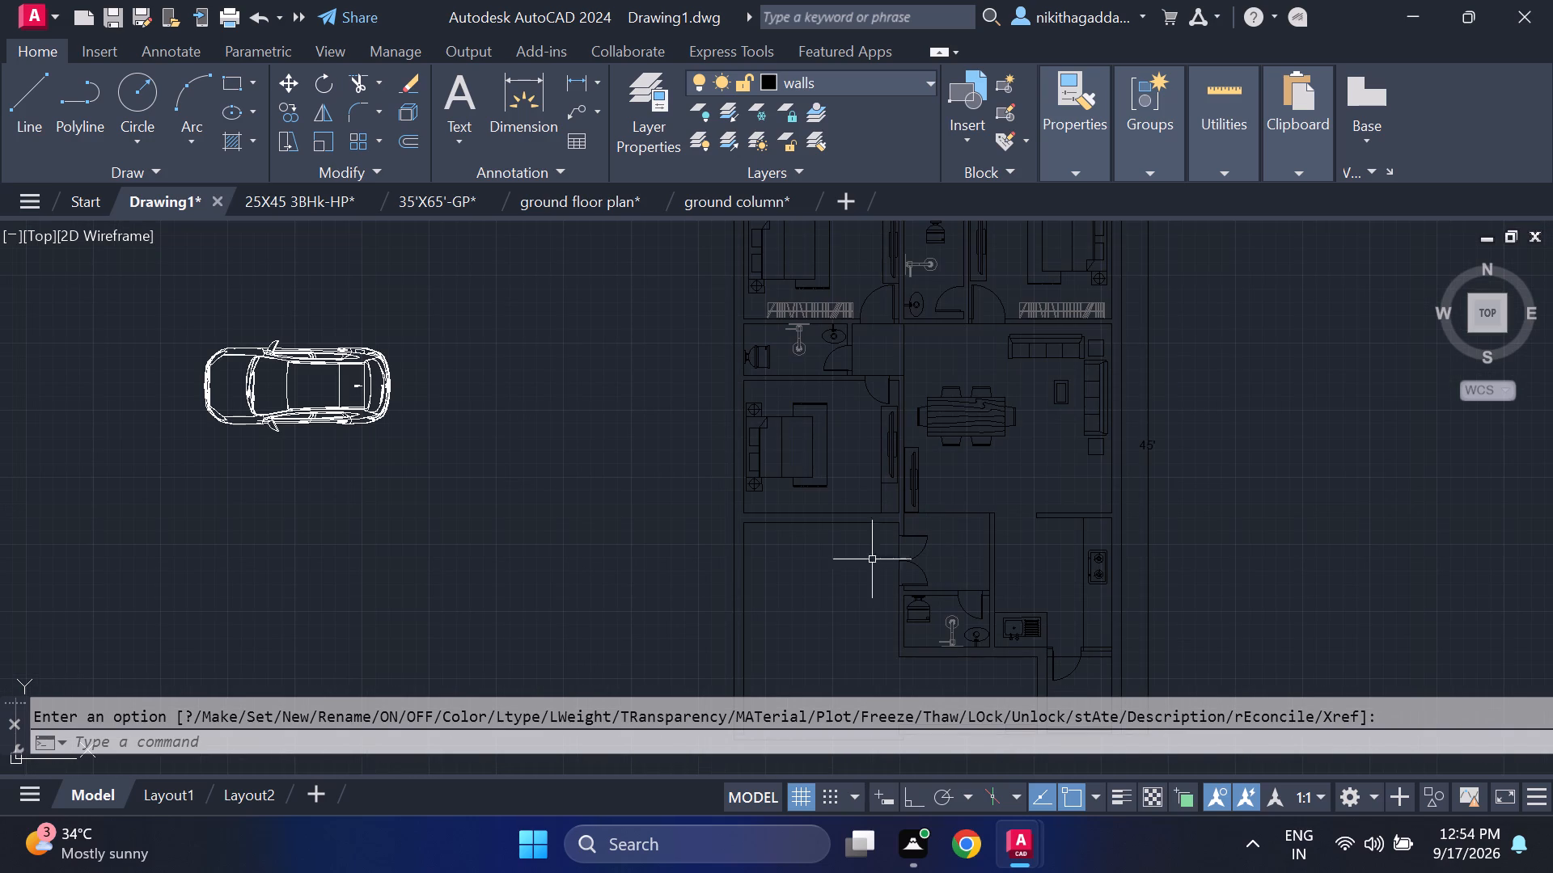
{"action": "middle_click_drag", "start_coordinate": [798, 563], "coordinate": [691, 406]}
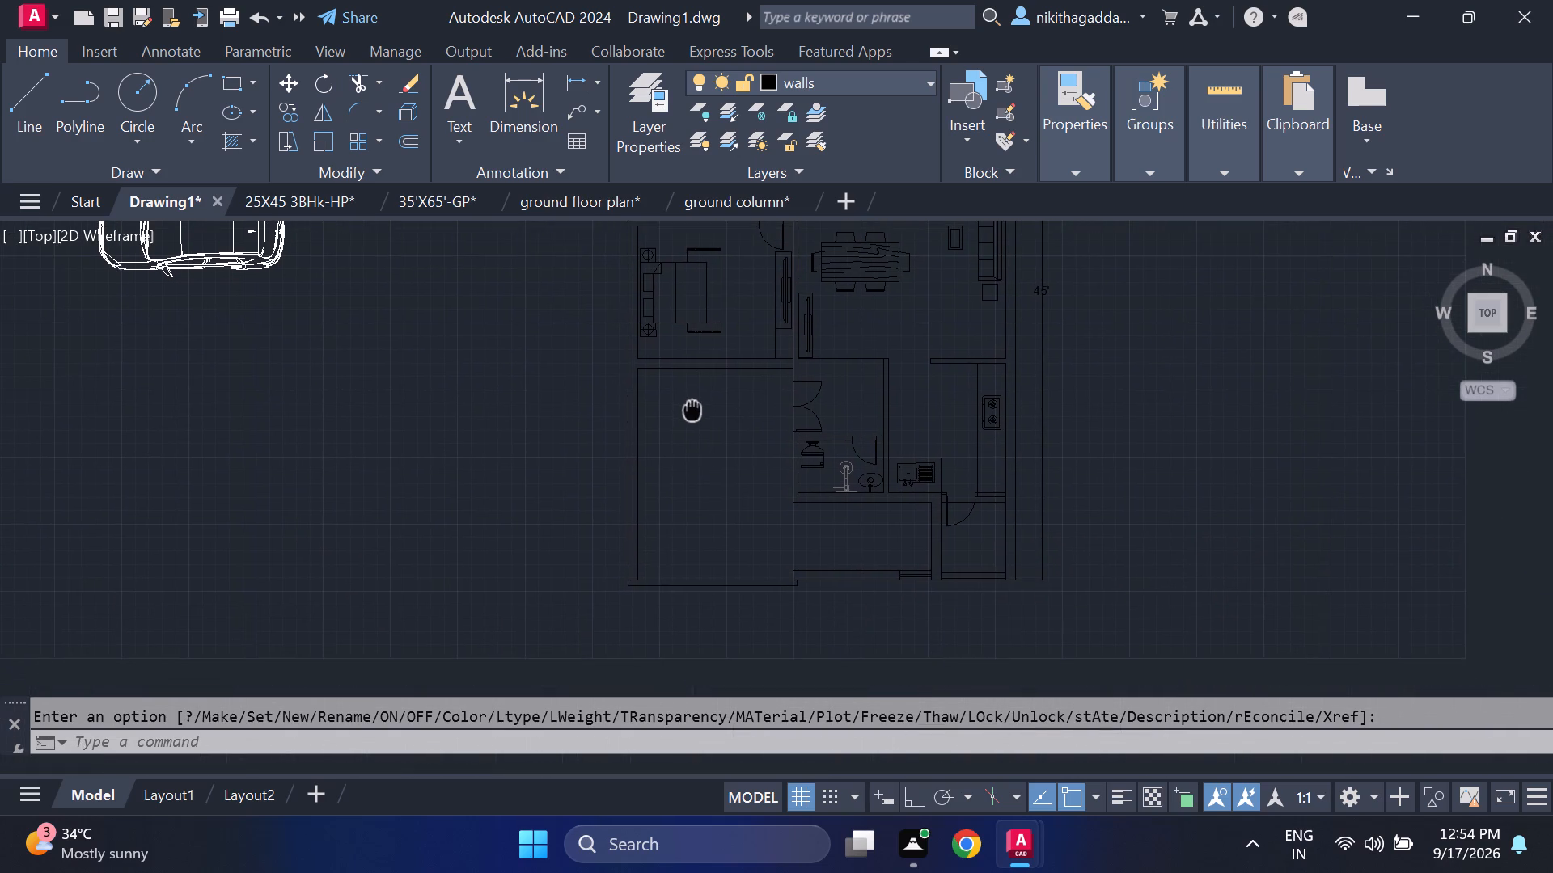
{"action": "middle_click_drag", "start_coordinate": [691, 406], "coordinate": [675, 487]}
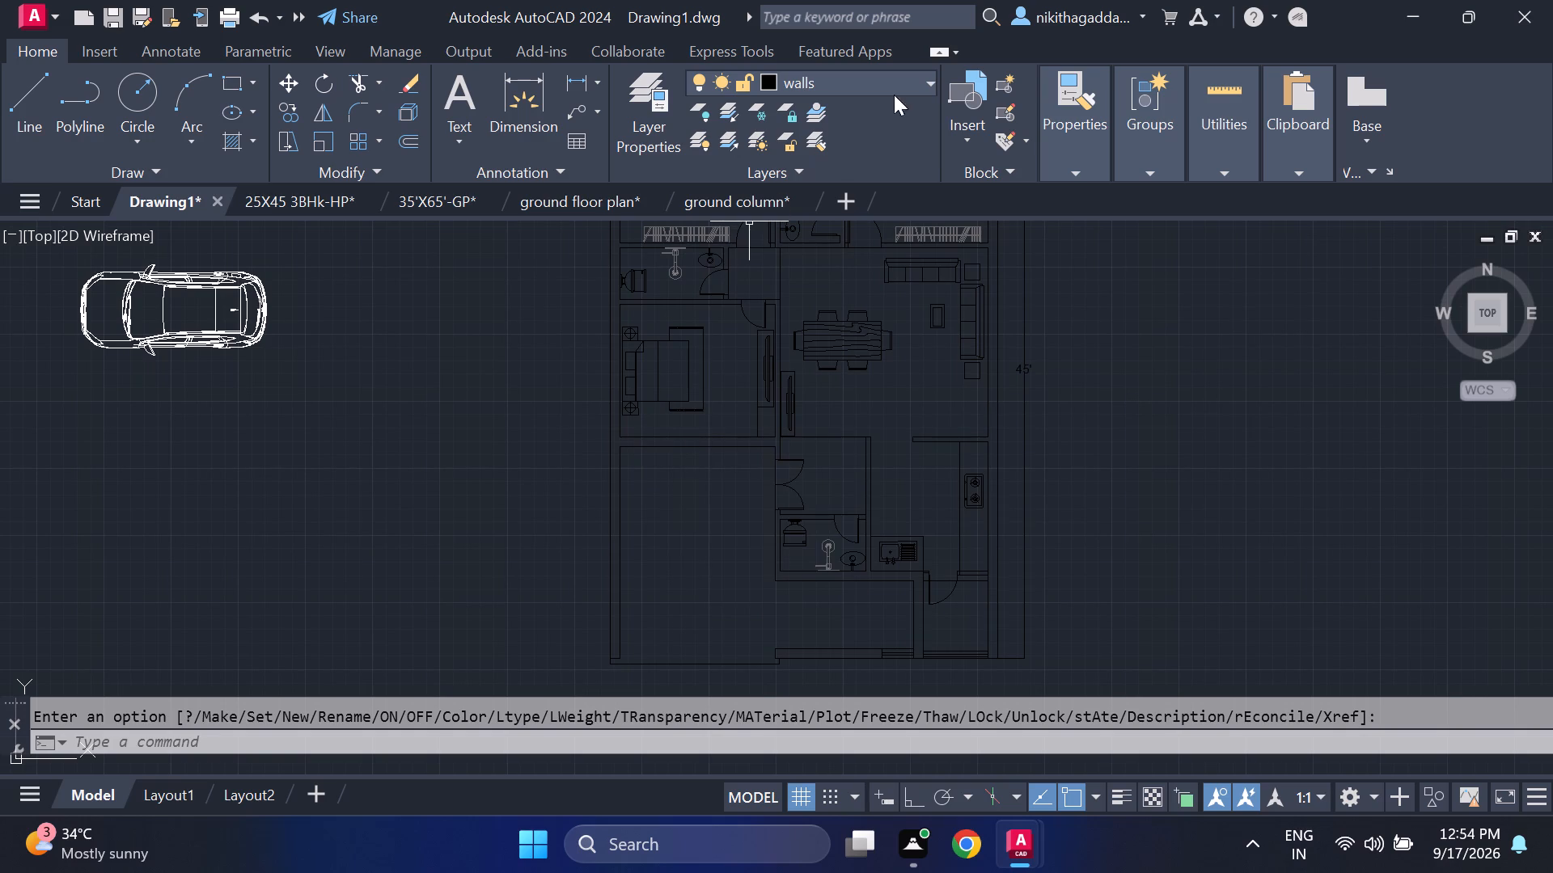
Set the walls layer's colour to index colour 252.
{"action": "left_click", "coordinate": [897, 72]}
{"action": "left_click", "coordinate": [775, 403]}
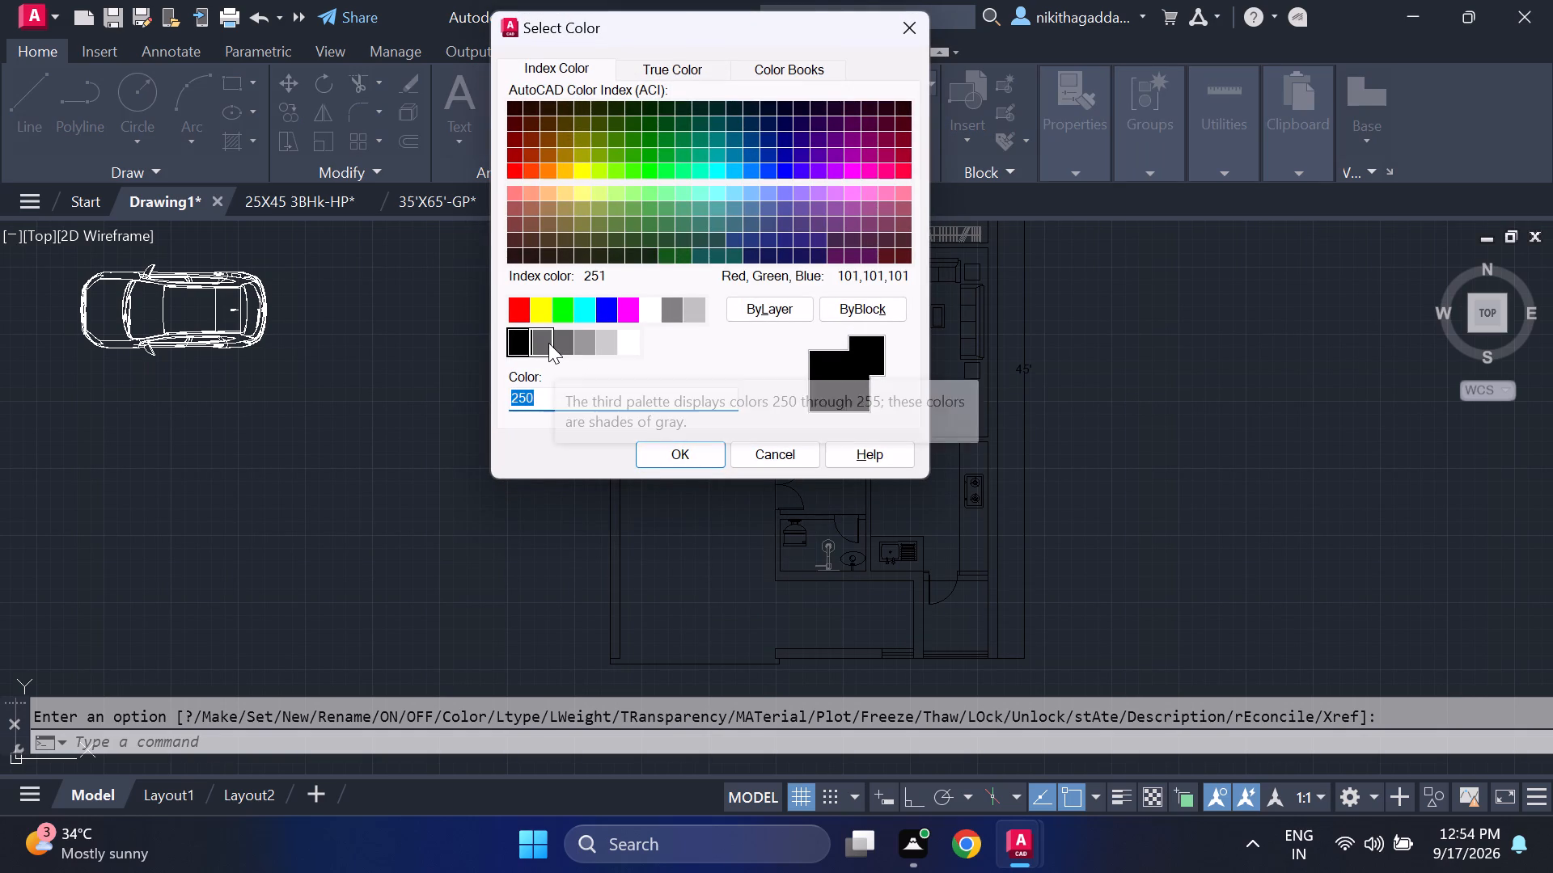
{"action": "left_click", "coordinate": [565, 342]}
{"action": "left_click", "coordinate": [696, 454]}
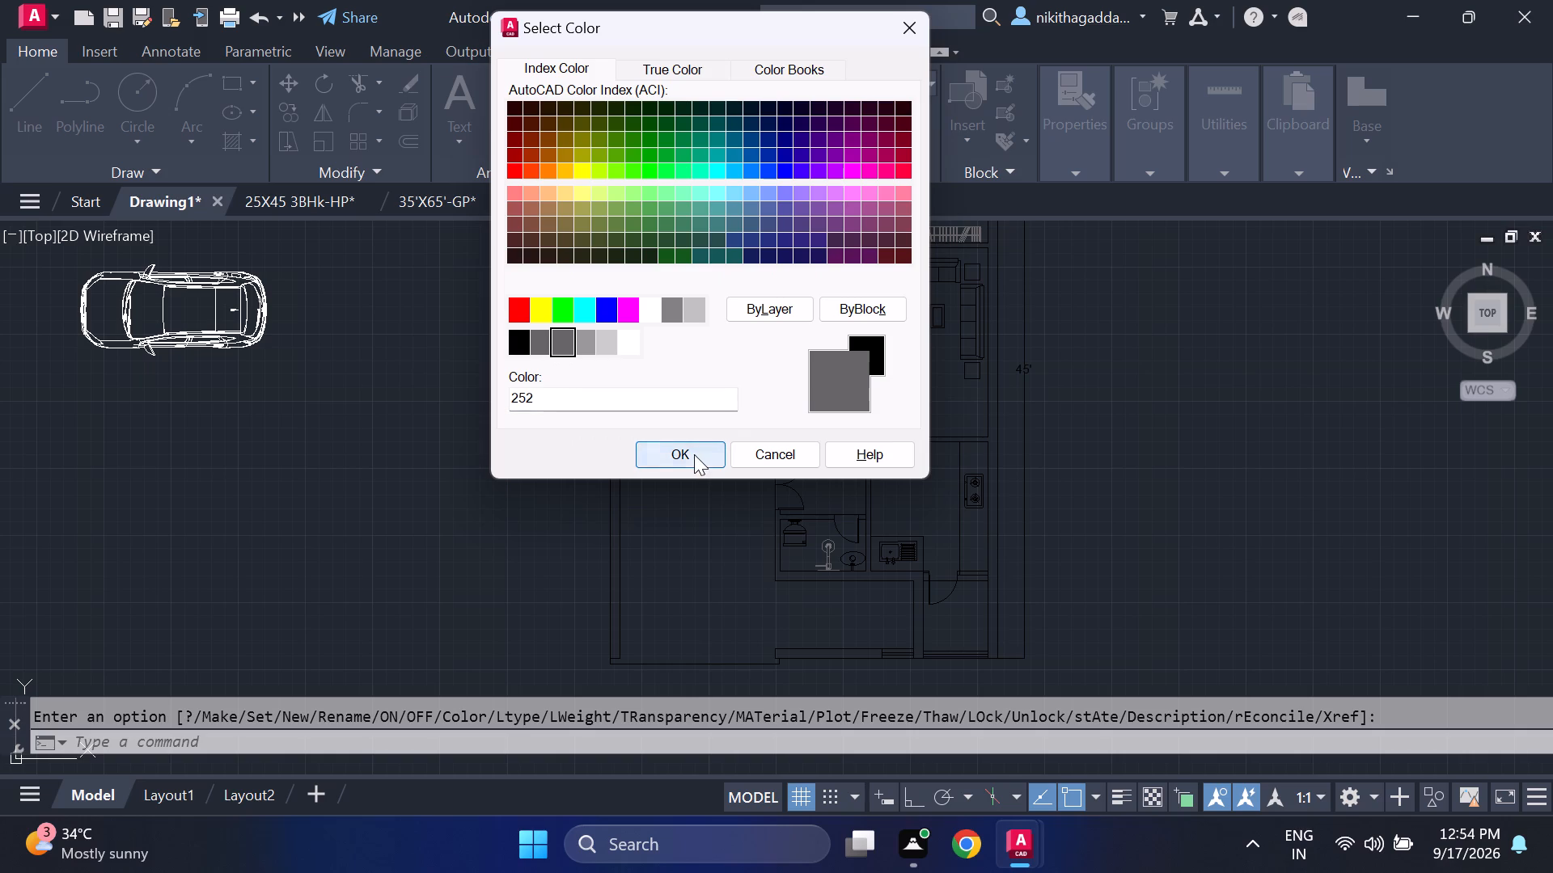
Examine the recoloured walls across the floor plan, including the opening lines in the bottom outer wall.
{"action": "scroll", "coordinate": [756, 533], "scroll_direction": "down", "scroll_amount": 1}
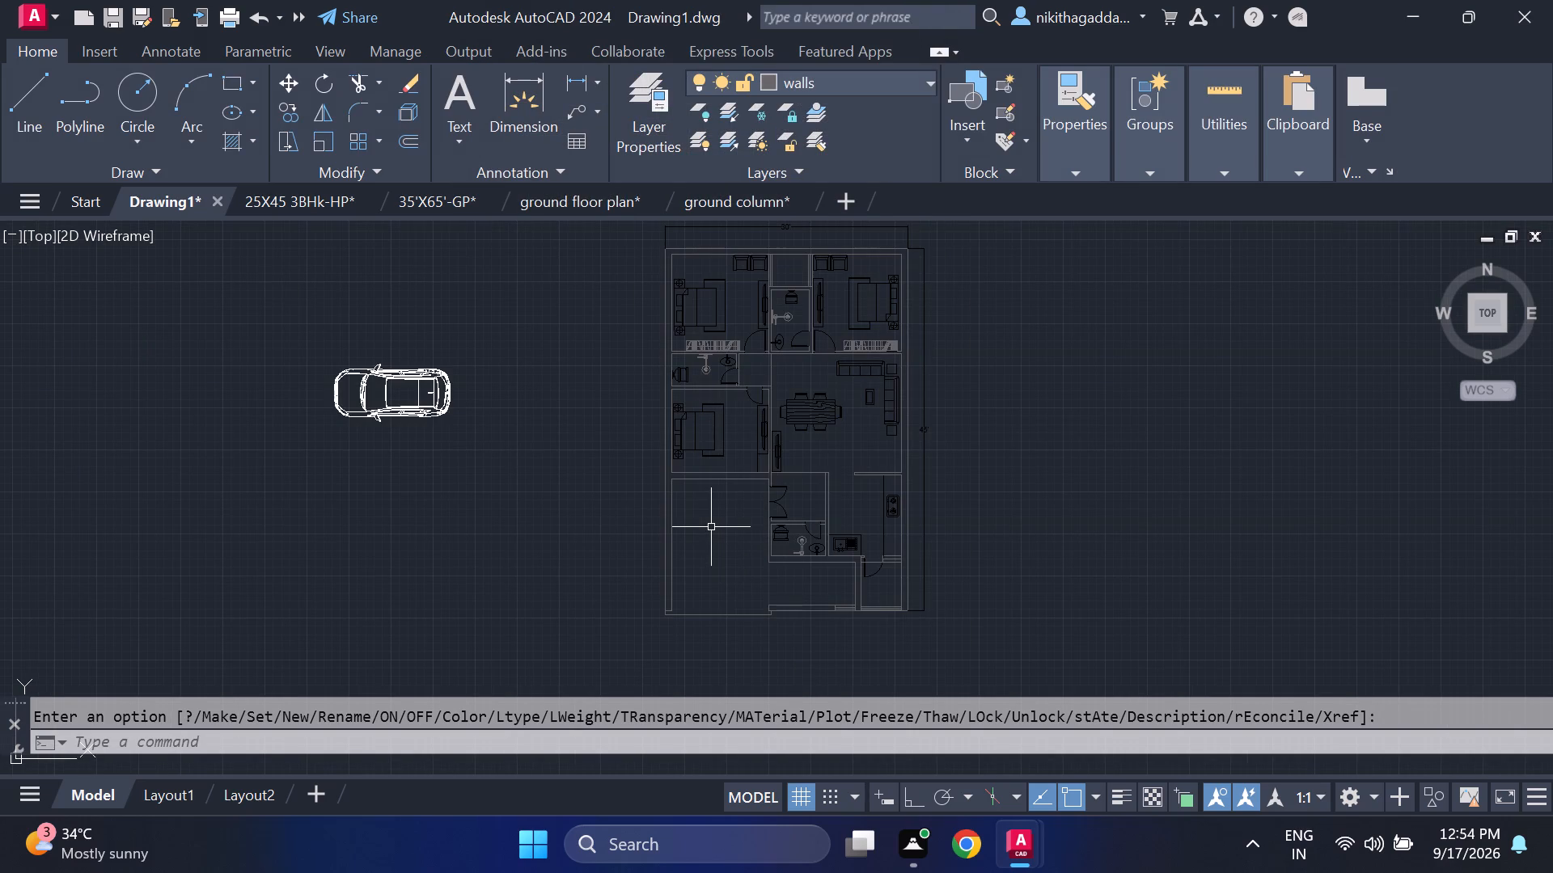
{"action": "scroll", "coordinate": [711, 521], "scroll_direction": "up", "scroll_amount": 1}
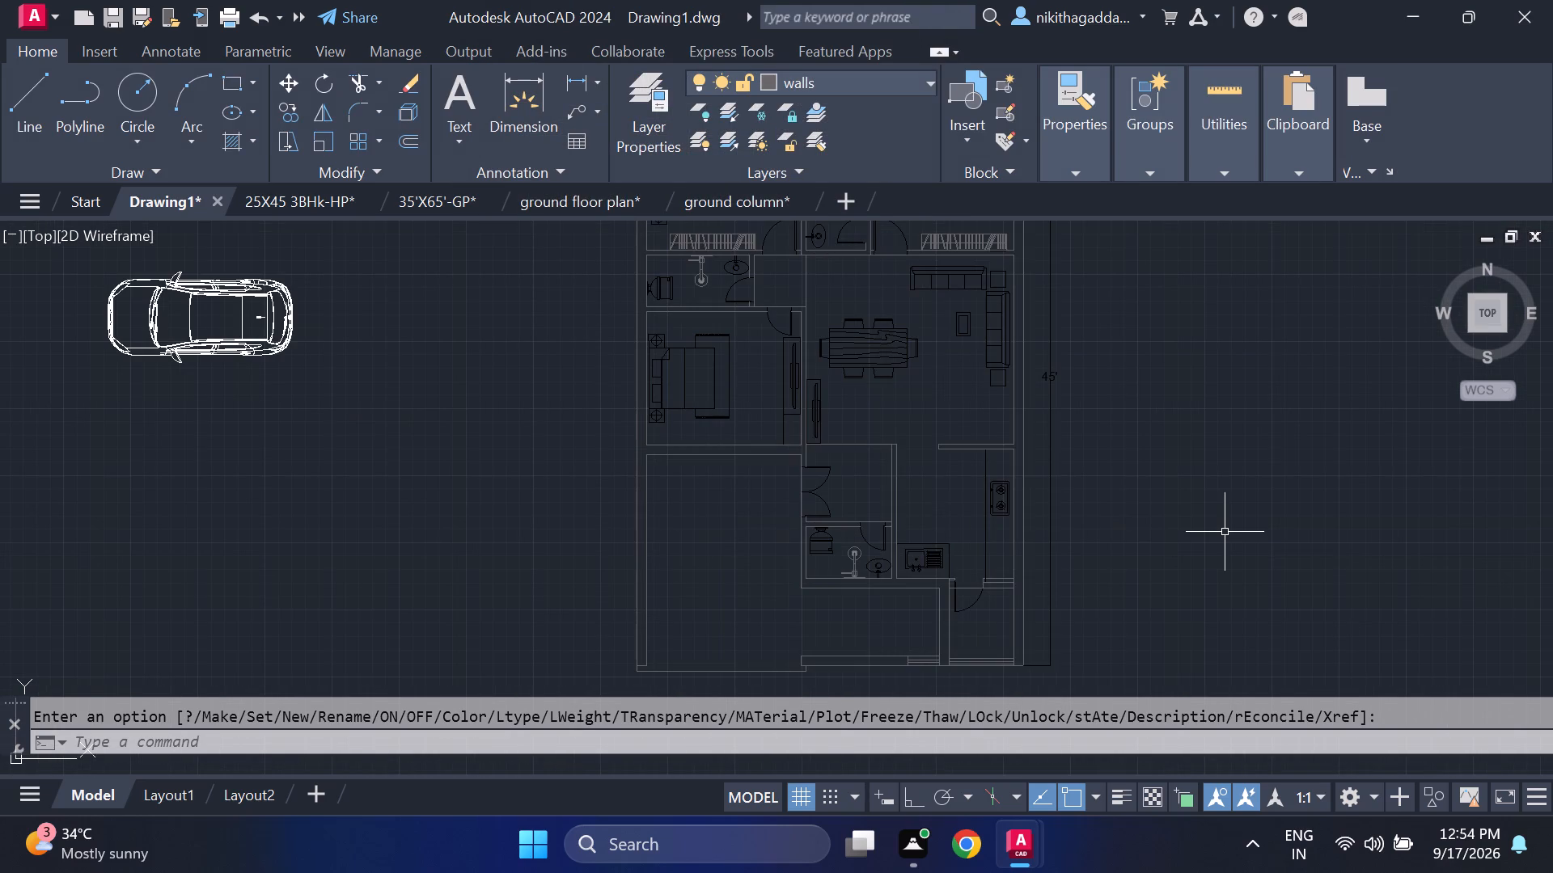
{"action": "middle_click_drag", "start_coordinate": [1222, 517], "coordinate": [1248, 441]}
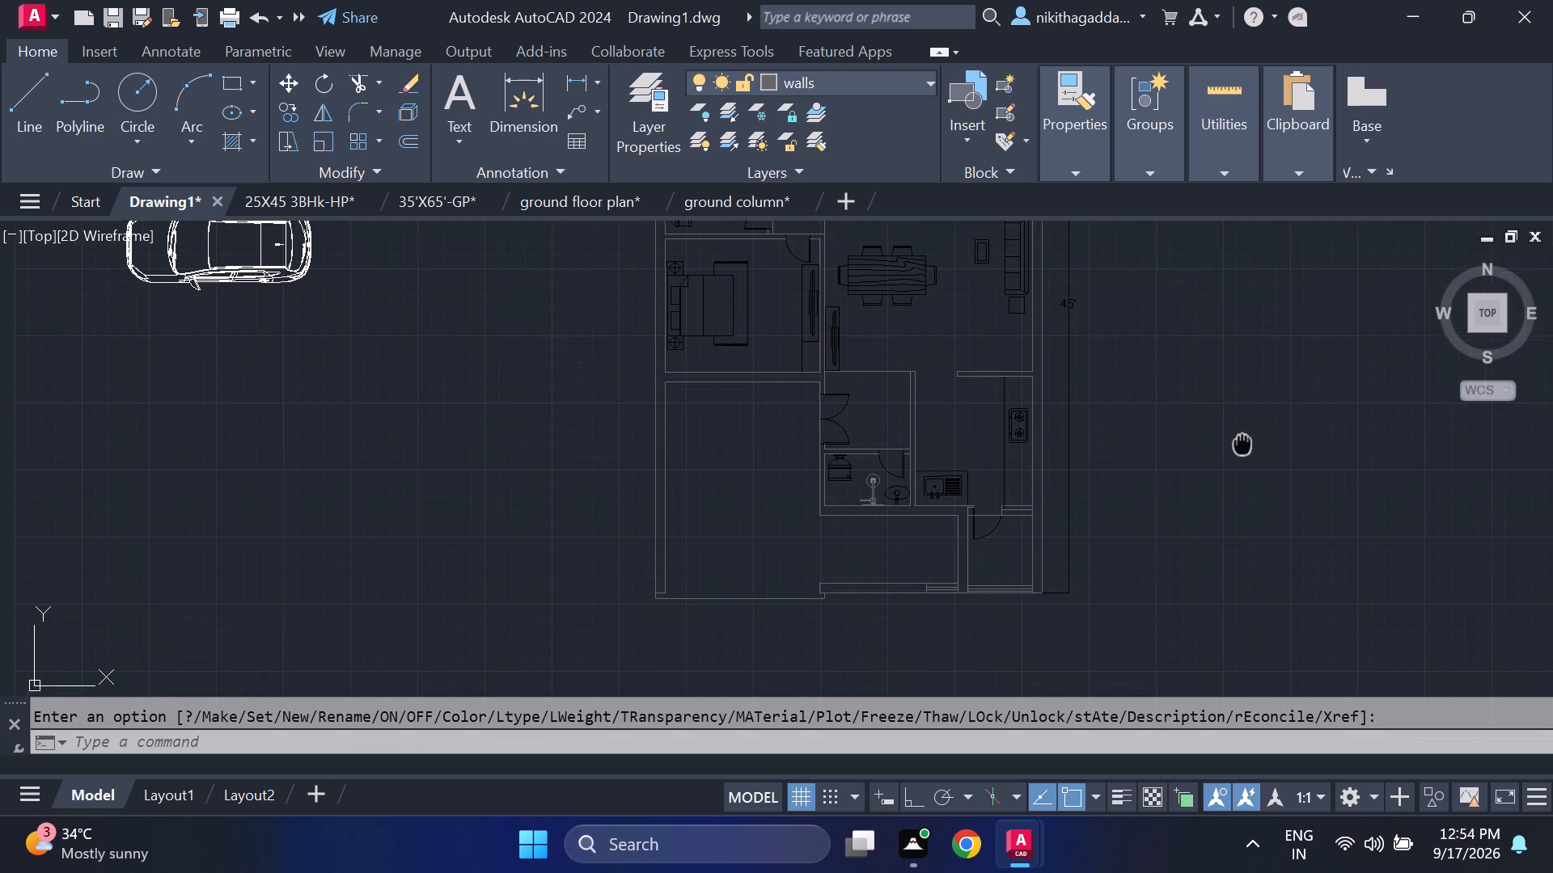
{"action": "middle_click_drag", "start_coordinate": [1248, 441], "coordinate": [1326, 498]}
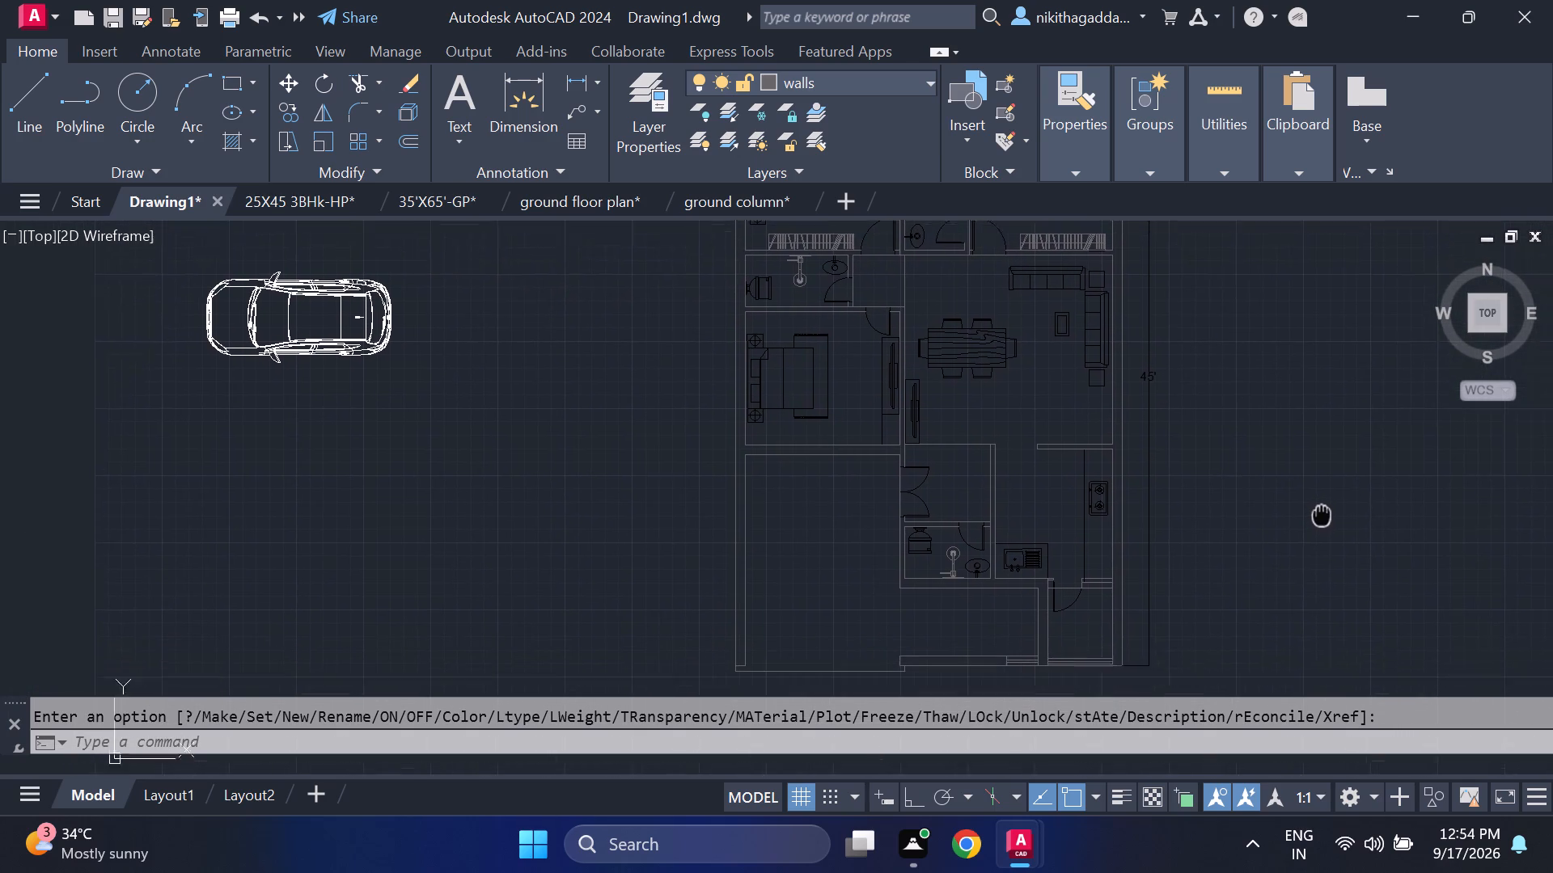
{"action": "middle_click_drag", "start_coordinate": [1326, 498], "coordinate": [1324, 466]}
{"action": "scroll", "coordinate": [1080, 650], "scroll_direction": "up", "scroll_amount": 3}
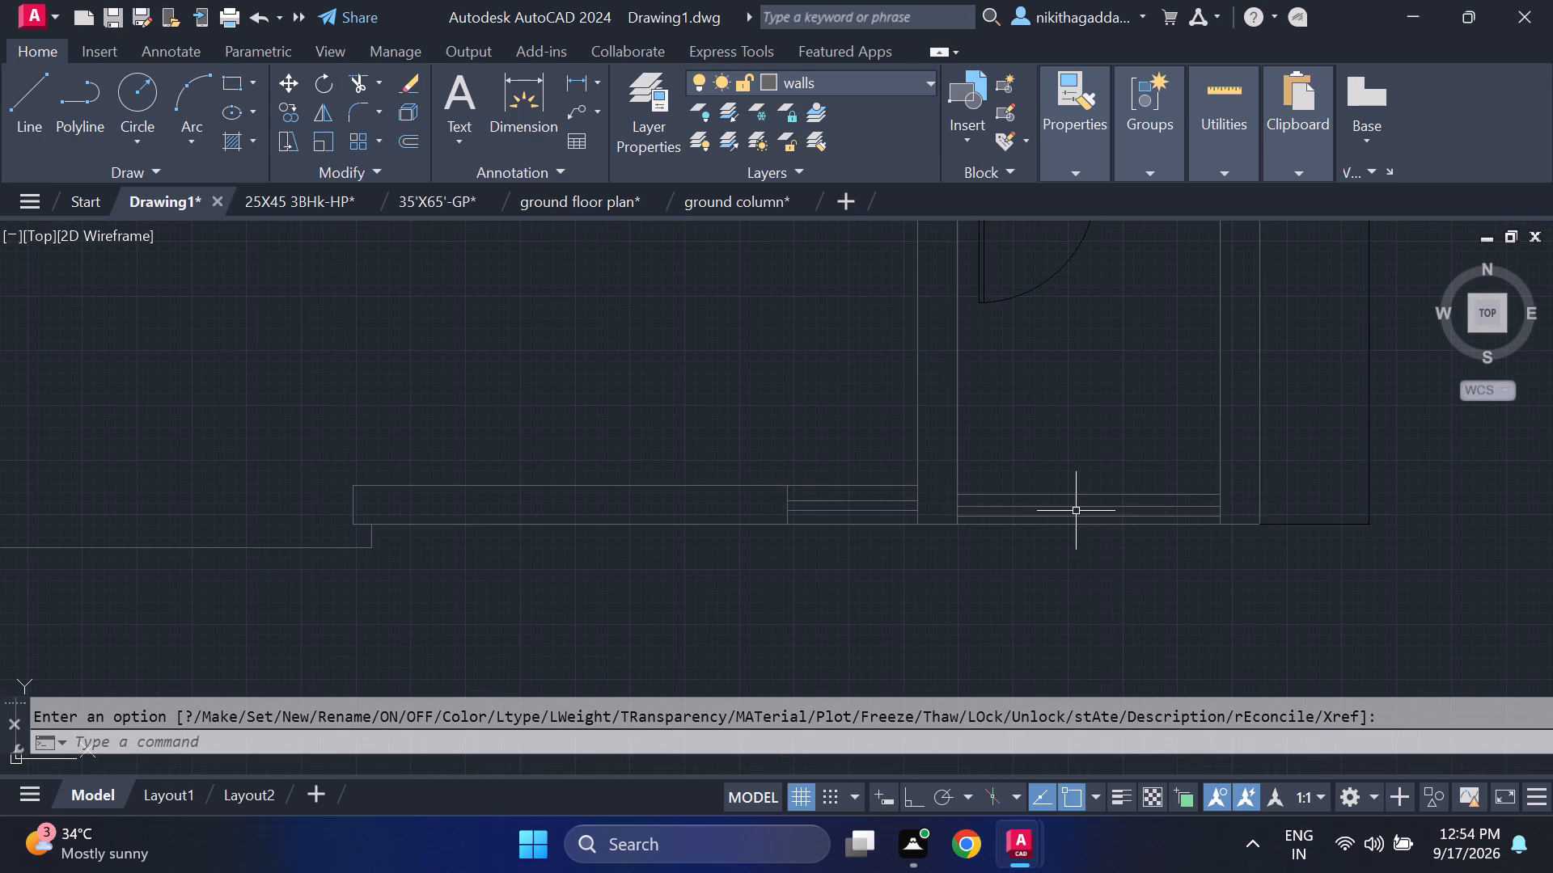
{"action": "scroll", "coordinate": [1085, 520], "scroll_direction": "up", "scroll_amount": 2}
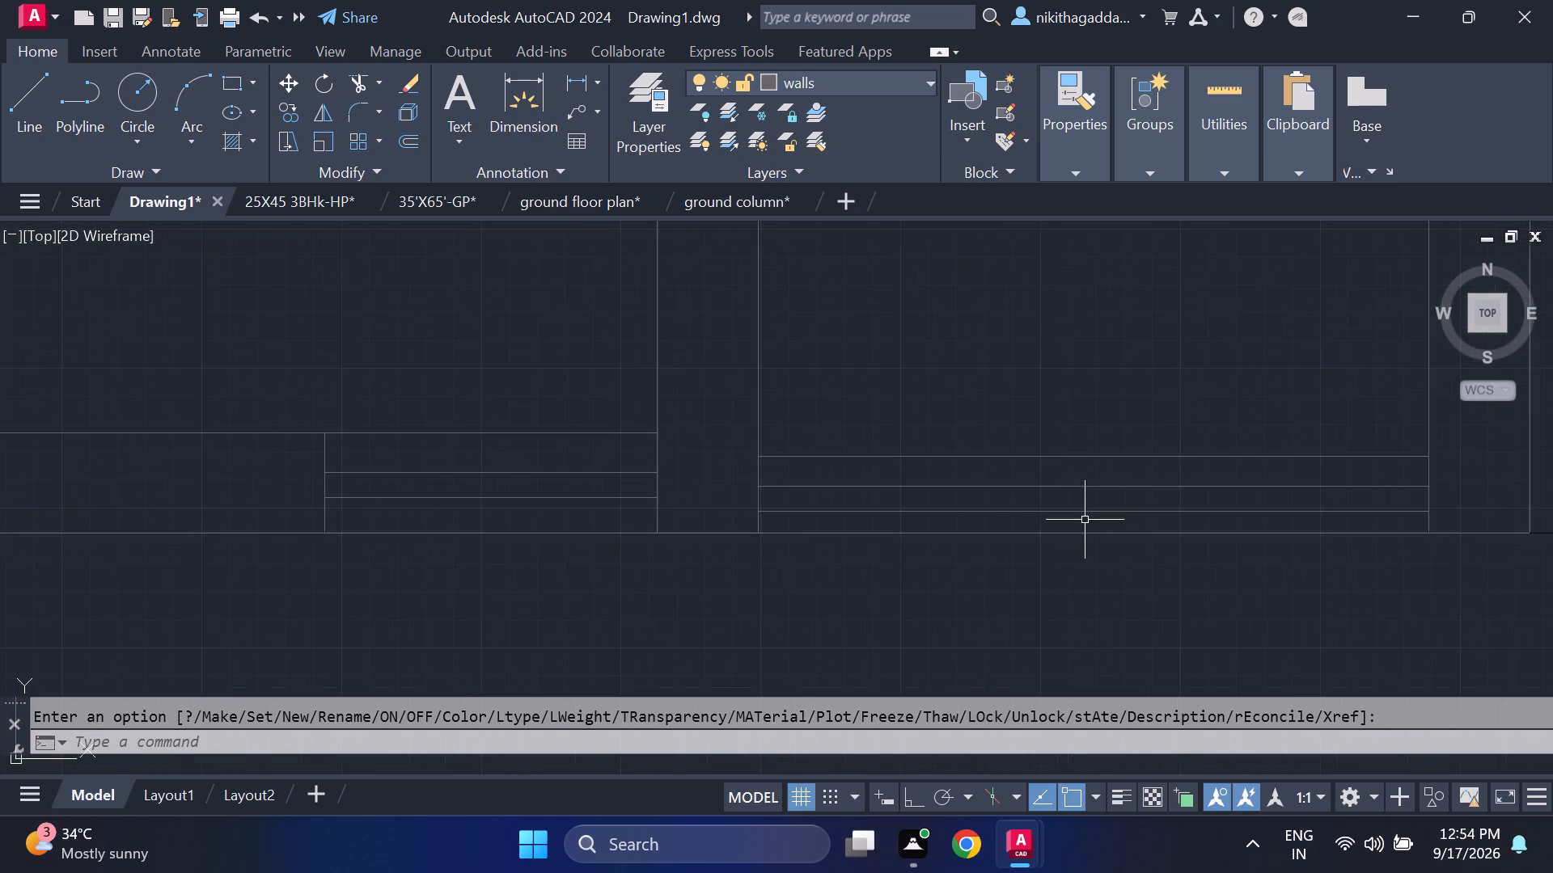
{"action": "scroll", "coordinate": [1077, 529], "scroll_direction": "down", "scroll_amount": 5}
{"action": "scroll", "coordinate": [937, 550], "scroll_direction": "down", "scroll_amount": 2}
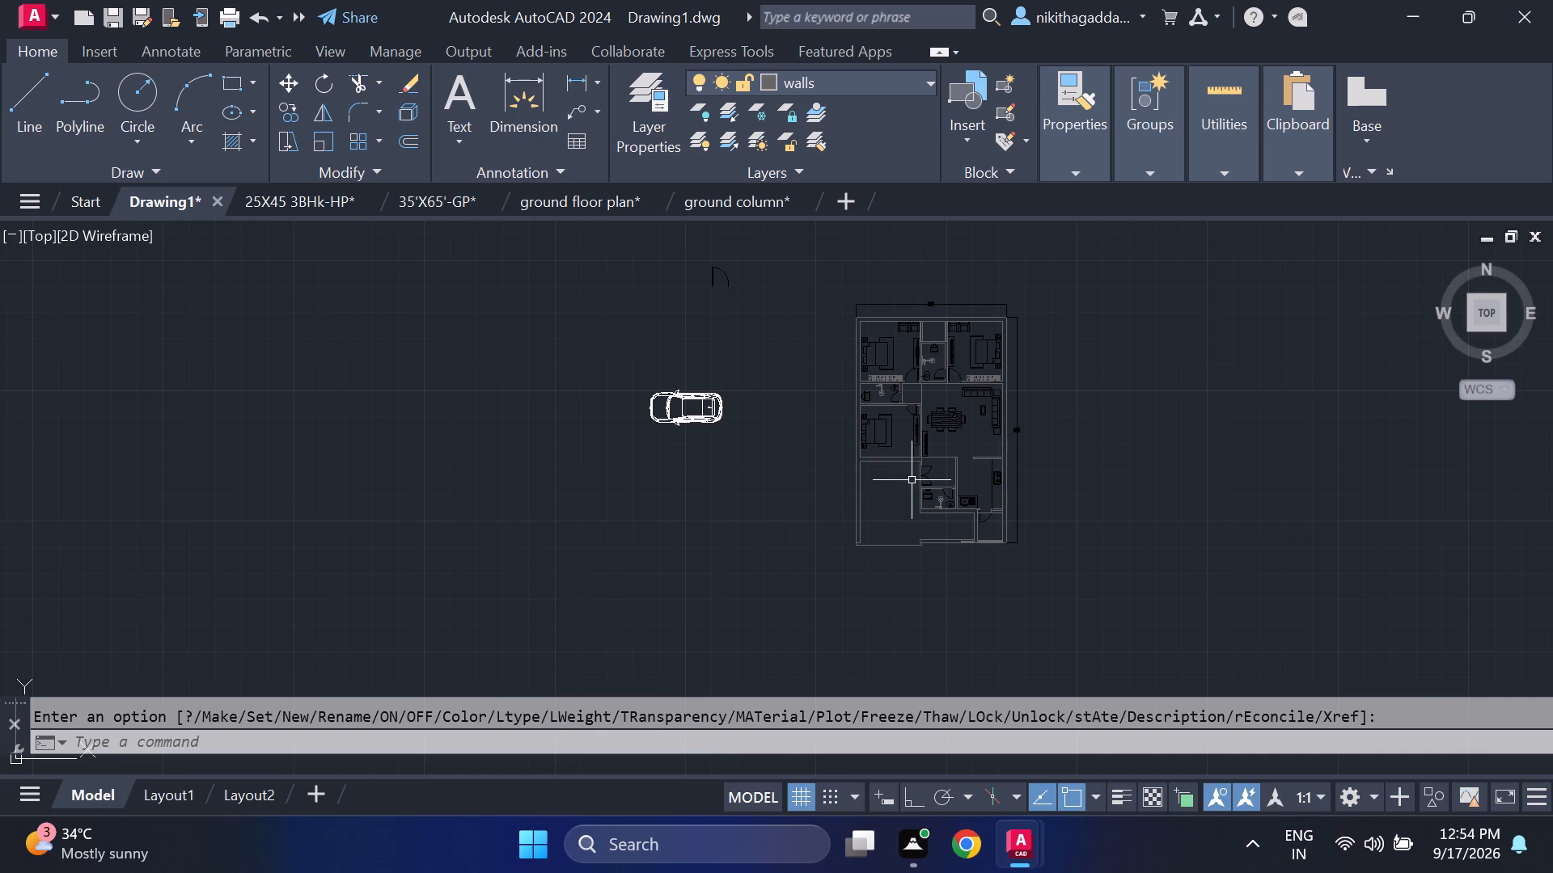
Delete the white top-view car block beside the floor plan.
{"action": "middle_click_drag", "start_coordinate": [911, 480], "coordinate": [911, 580]}
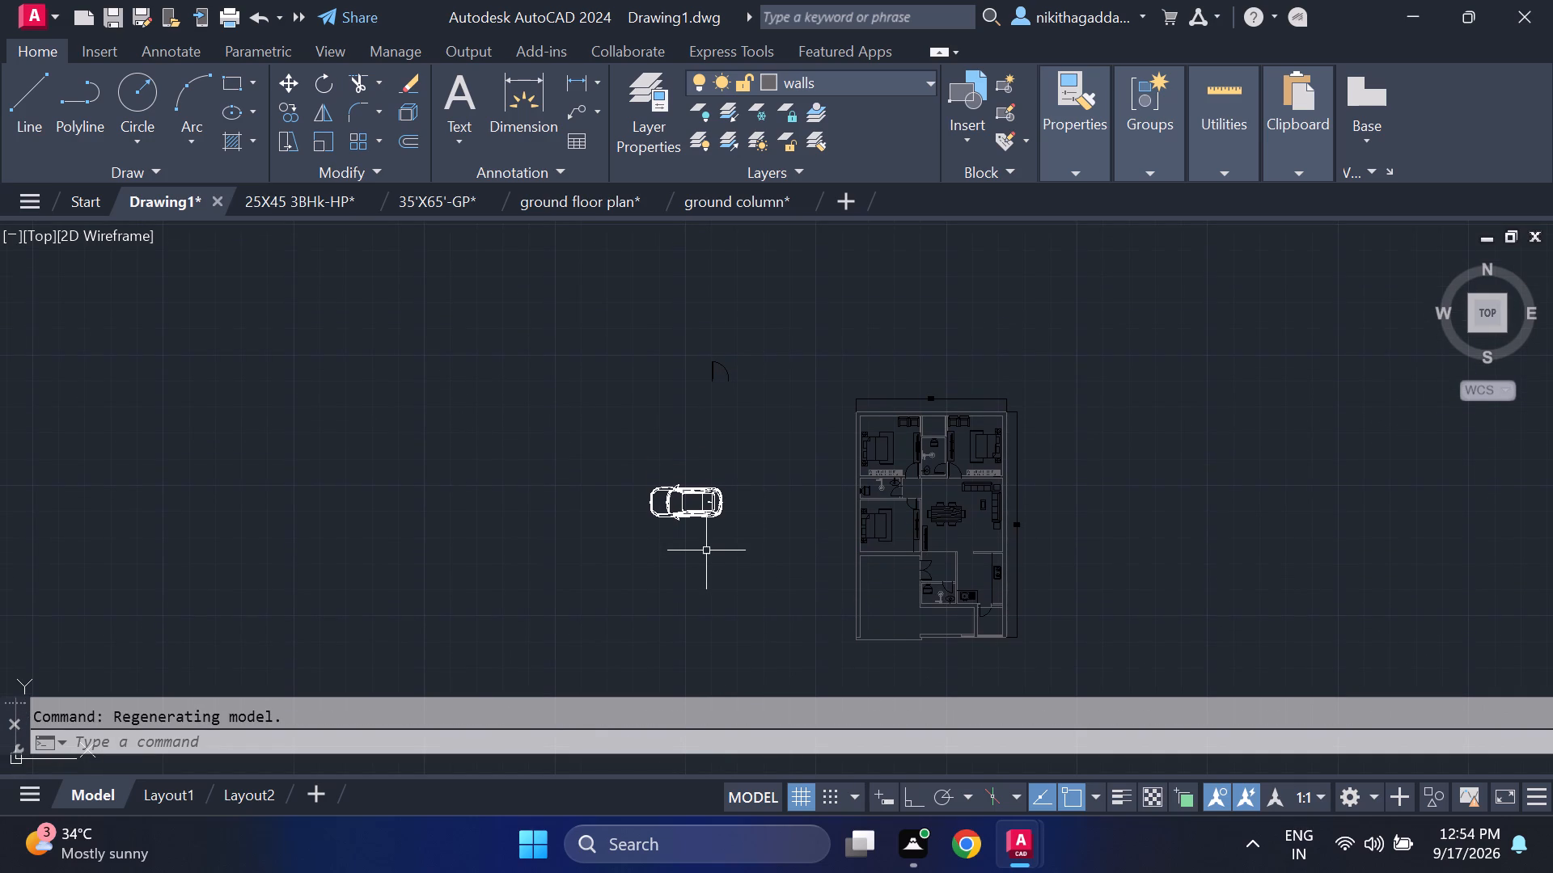
{"action": "left_click", "coordinate": [744, 472]}
{"action": "left_click", "coordinate": [569, 583]}
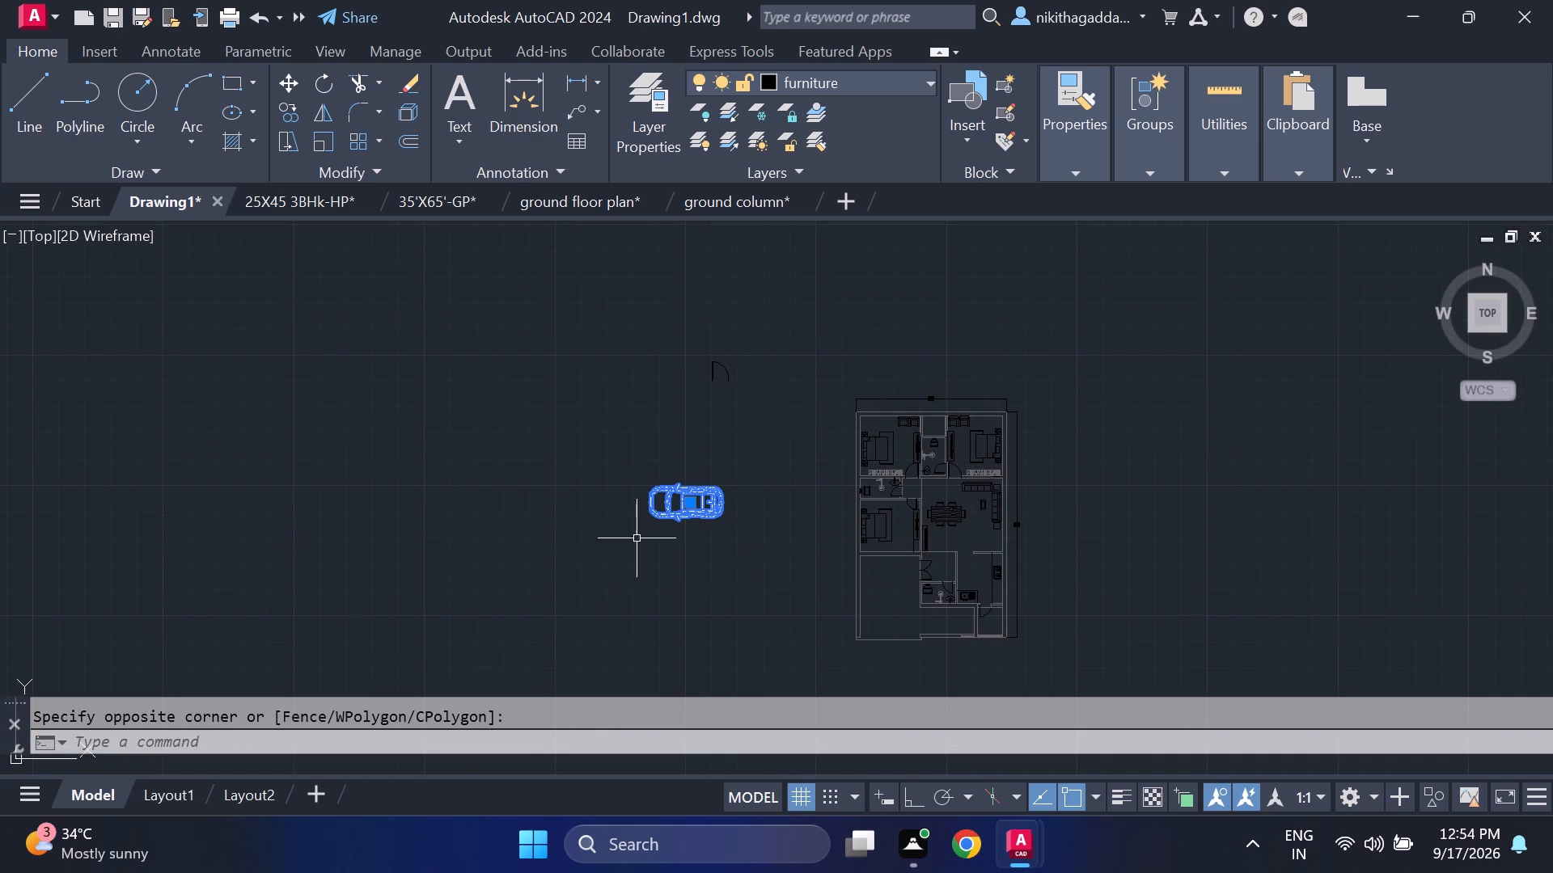
{"action": "left_click", "coordinate": [765, 77]}
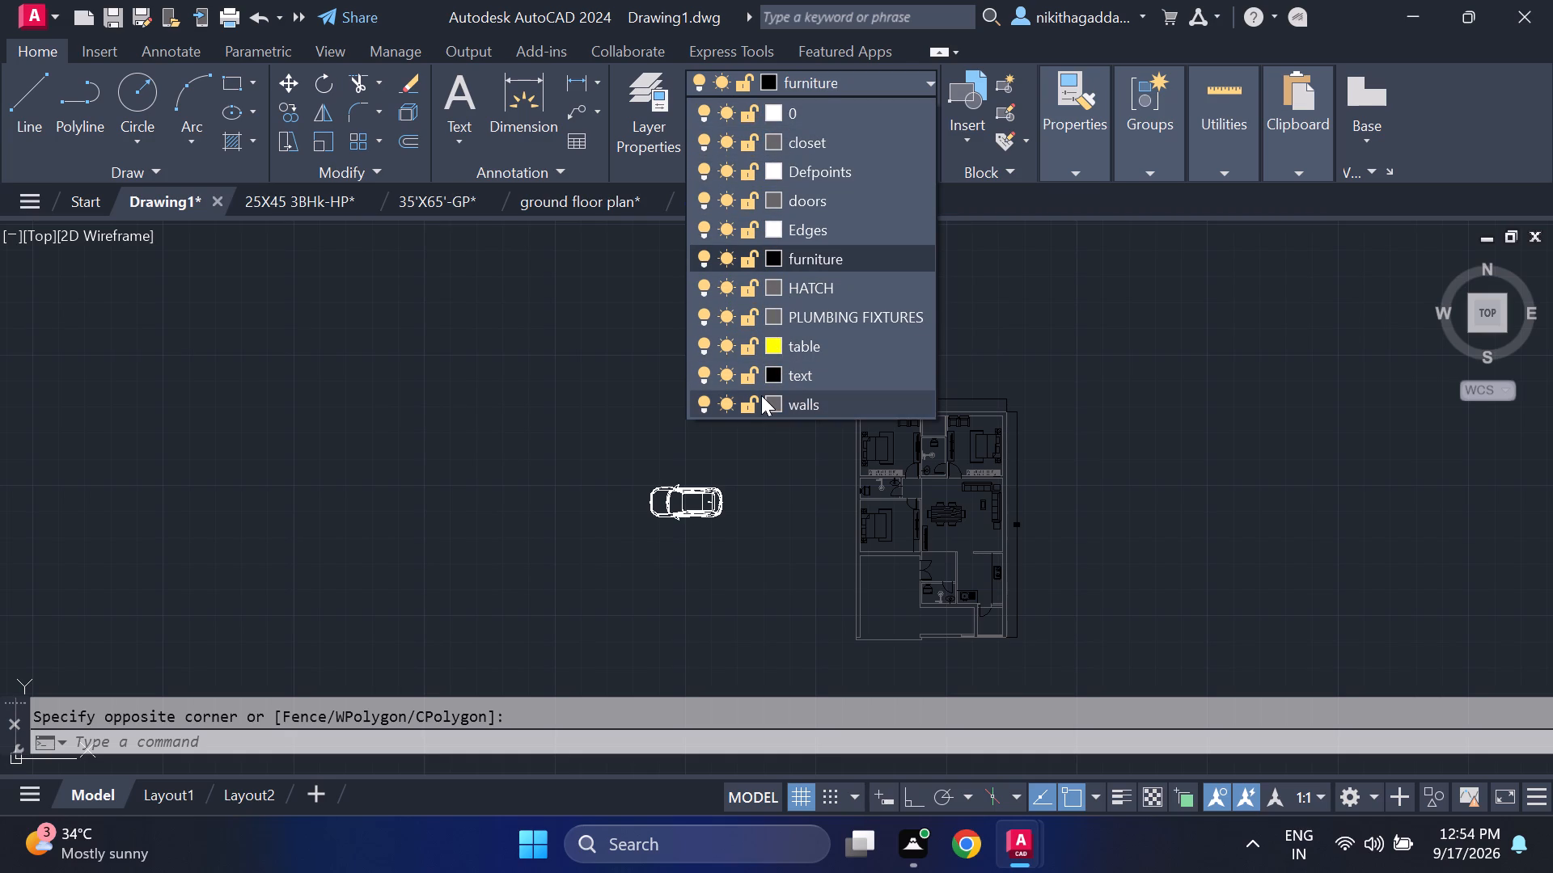
{"action": "key", "text": "Escape"}
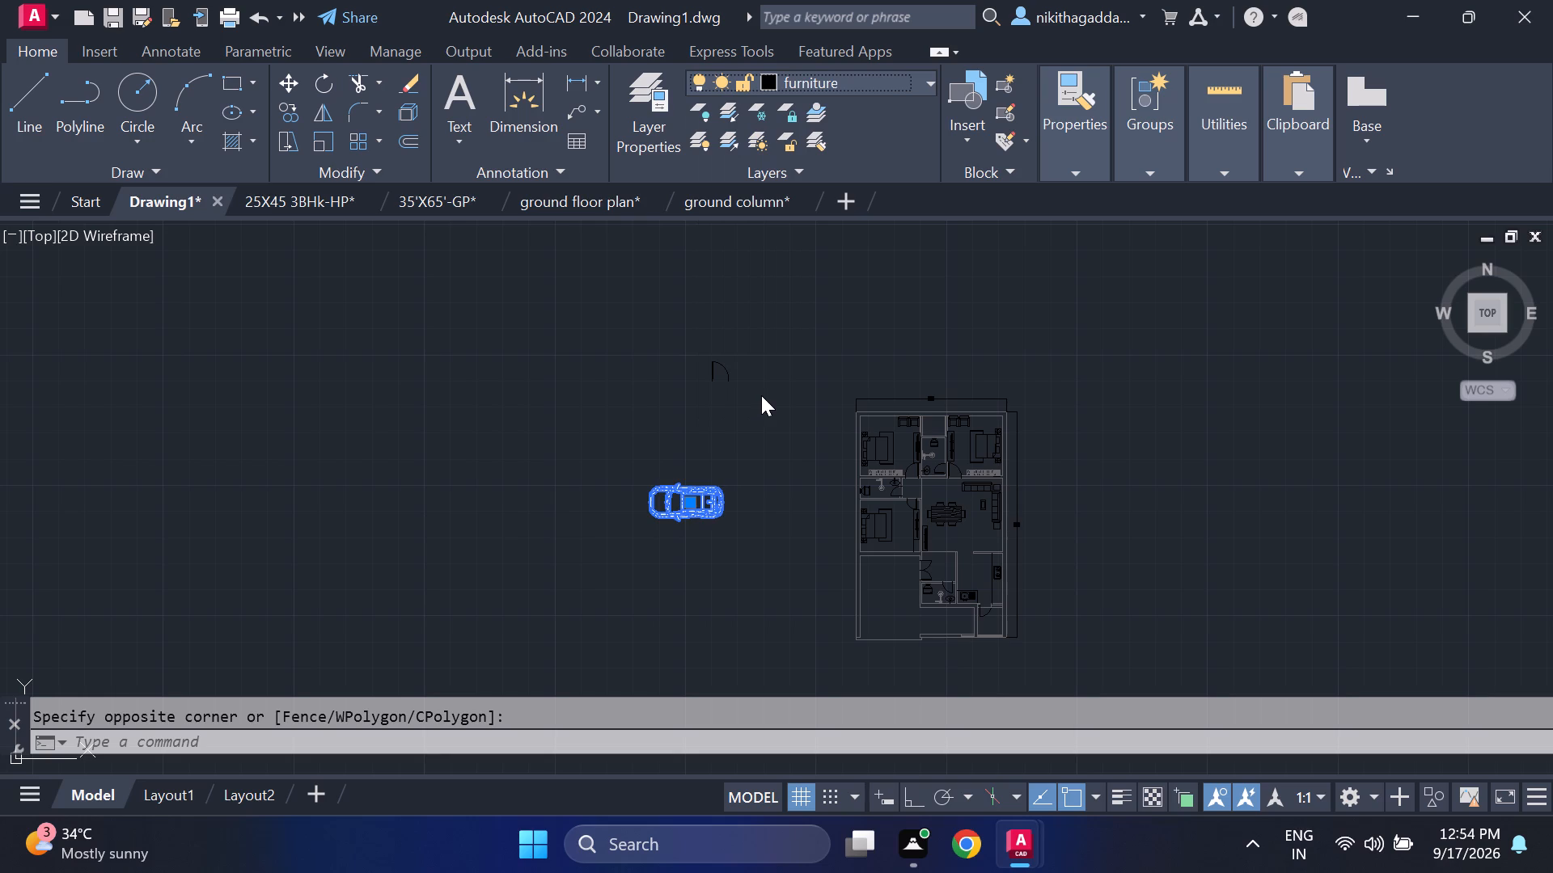
{"action": "key", "text": "Escape"}
{"action": "left_click_drag", "start_coordinate": [721, 448], "coordinate": [705, 458]}
{"action": "left_click", "coordinate": [468, 566]}
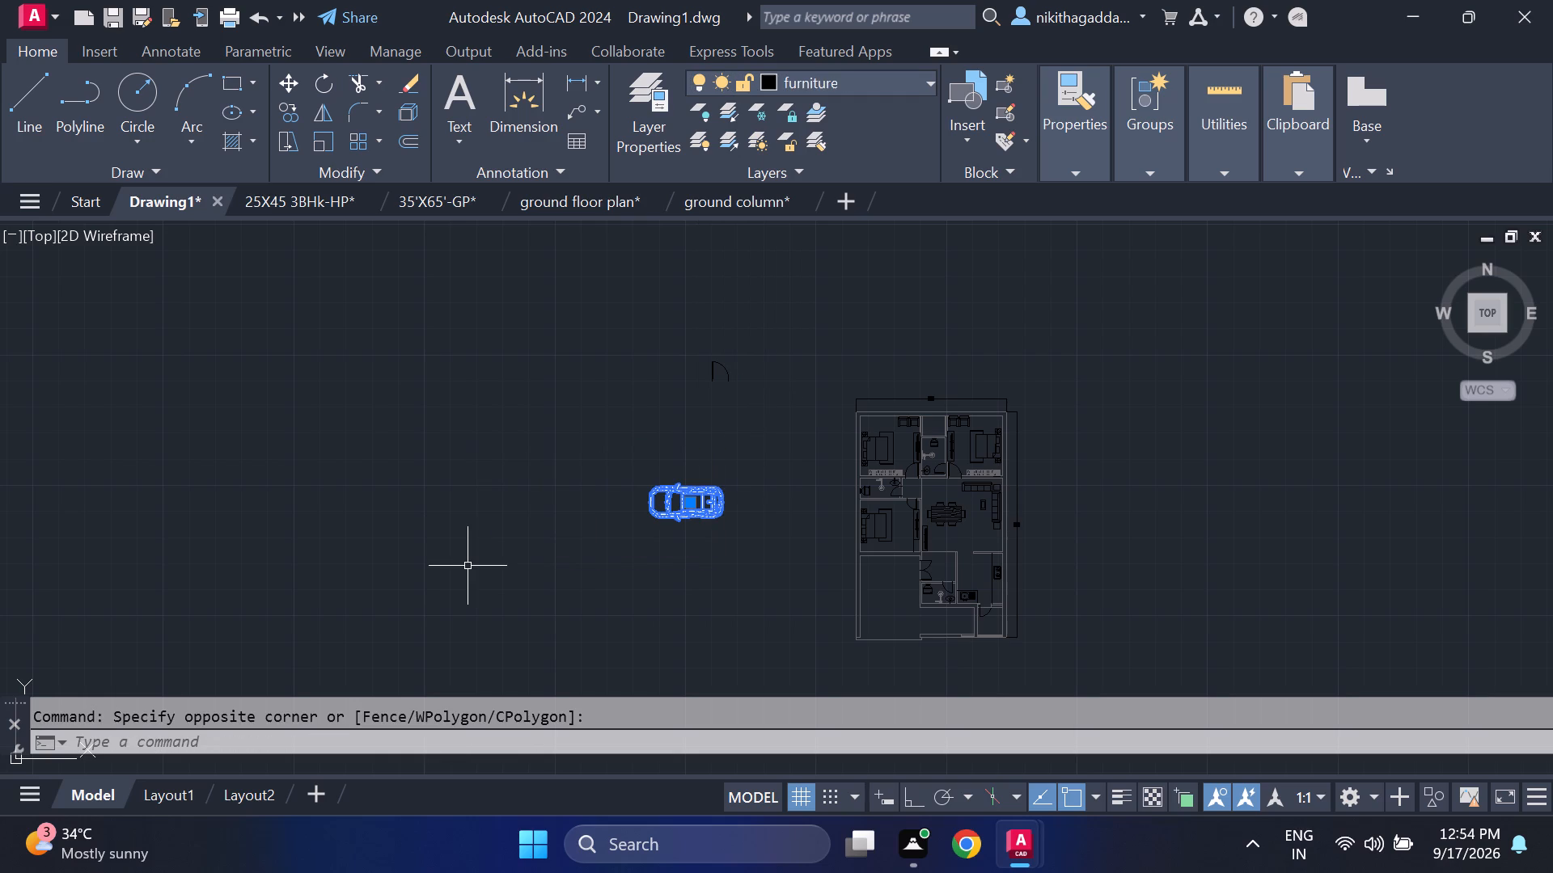
{"action": "key", "text": "Delete"}
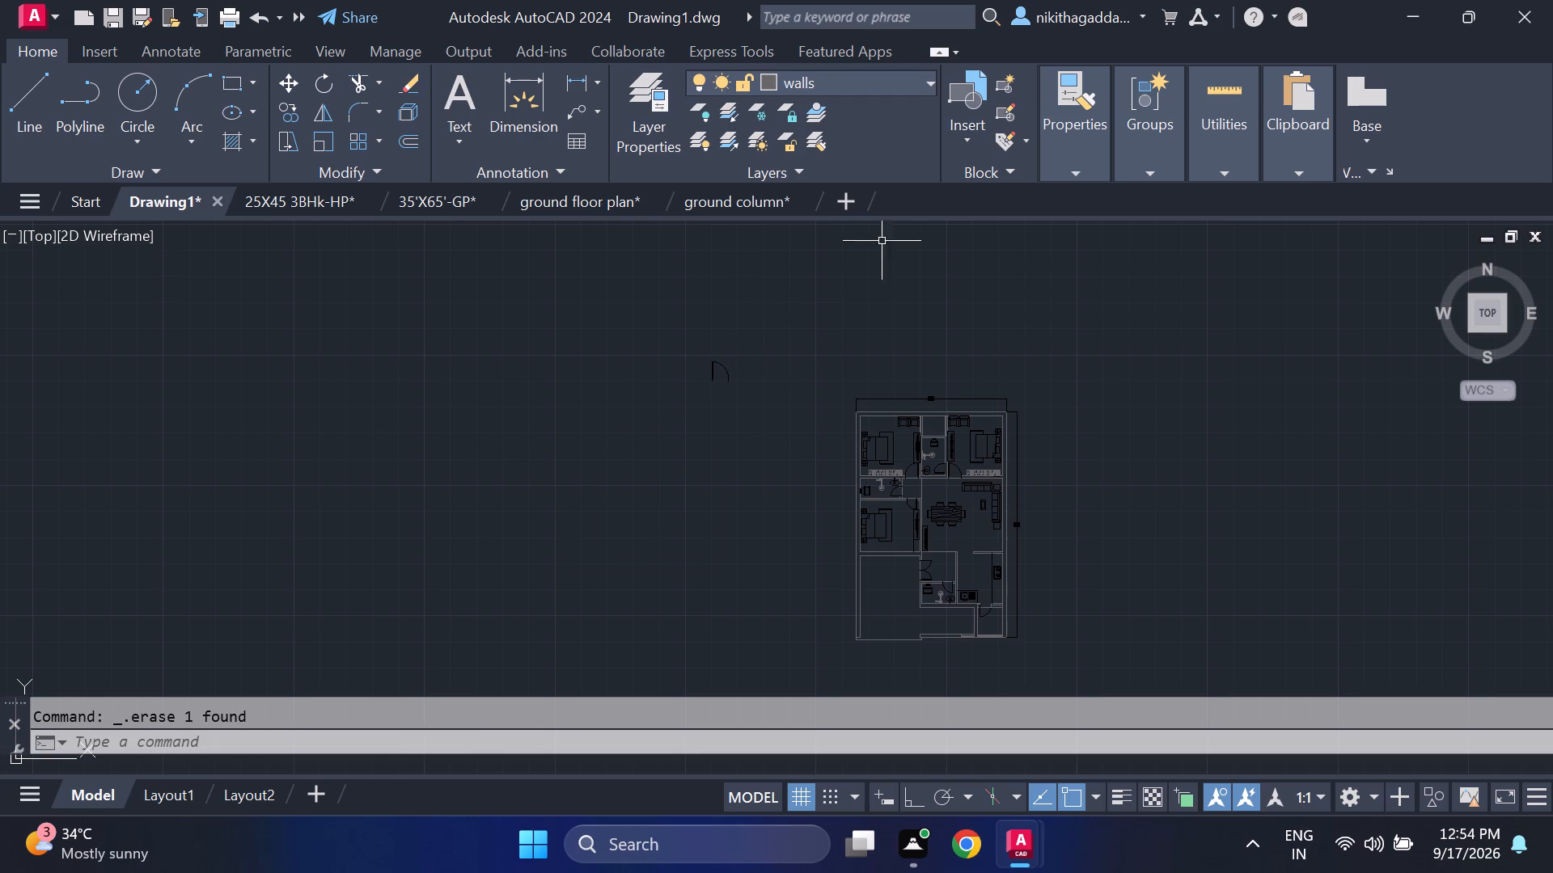
Make the furniture layer current.
{"action": "left_click", "coordinate": [929, 76]}
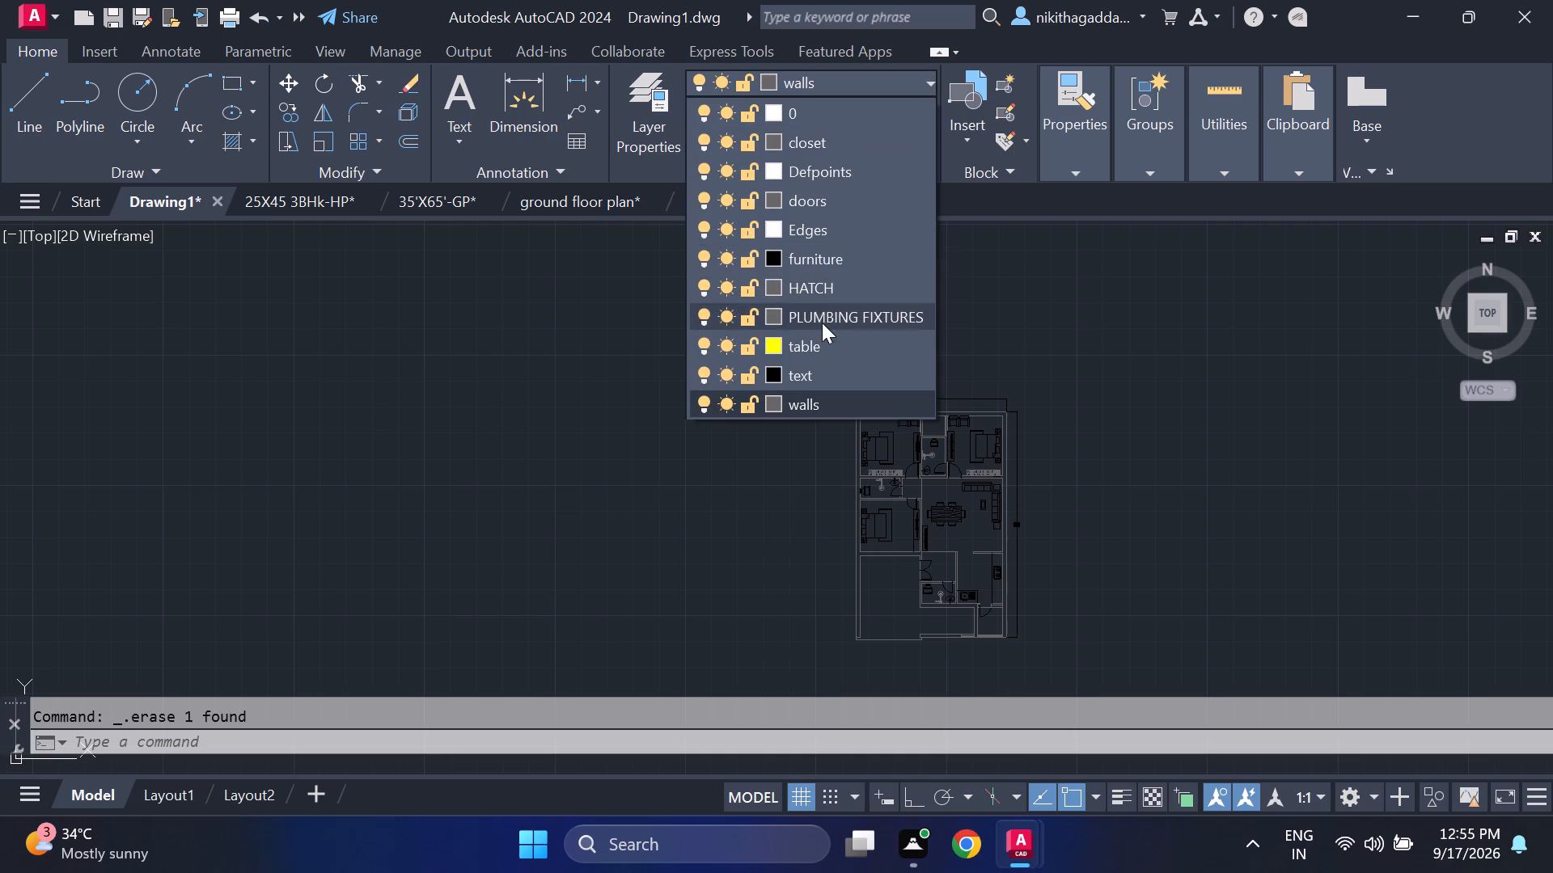
{"action": "left_click", "coordinate": [820, 259]}
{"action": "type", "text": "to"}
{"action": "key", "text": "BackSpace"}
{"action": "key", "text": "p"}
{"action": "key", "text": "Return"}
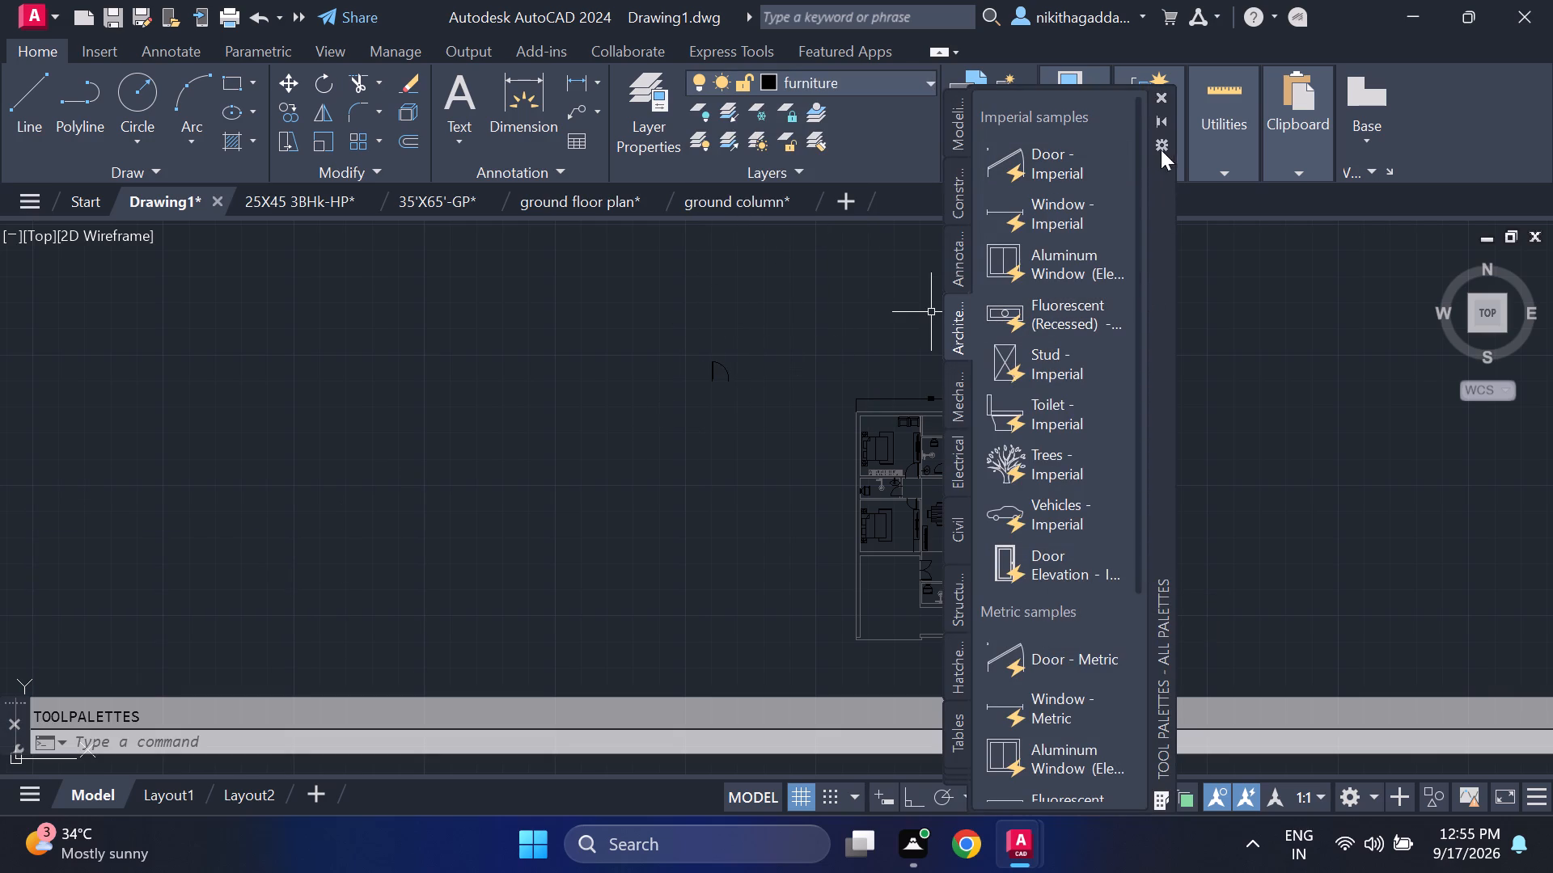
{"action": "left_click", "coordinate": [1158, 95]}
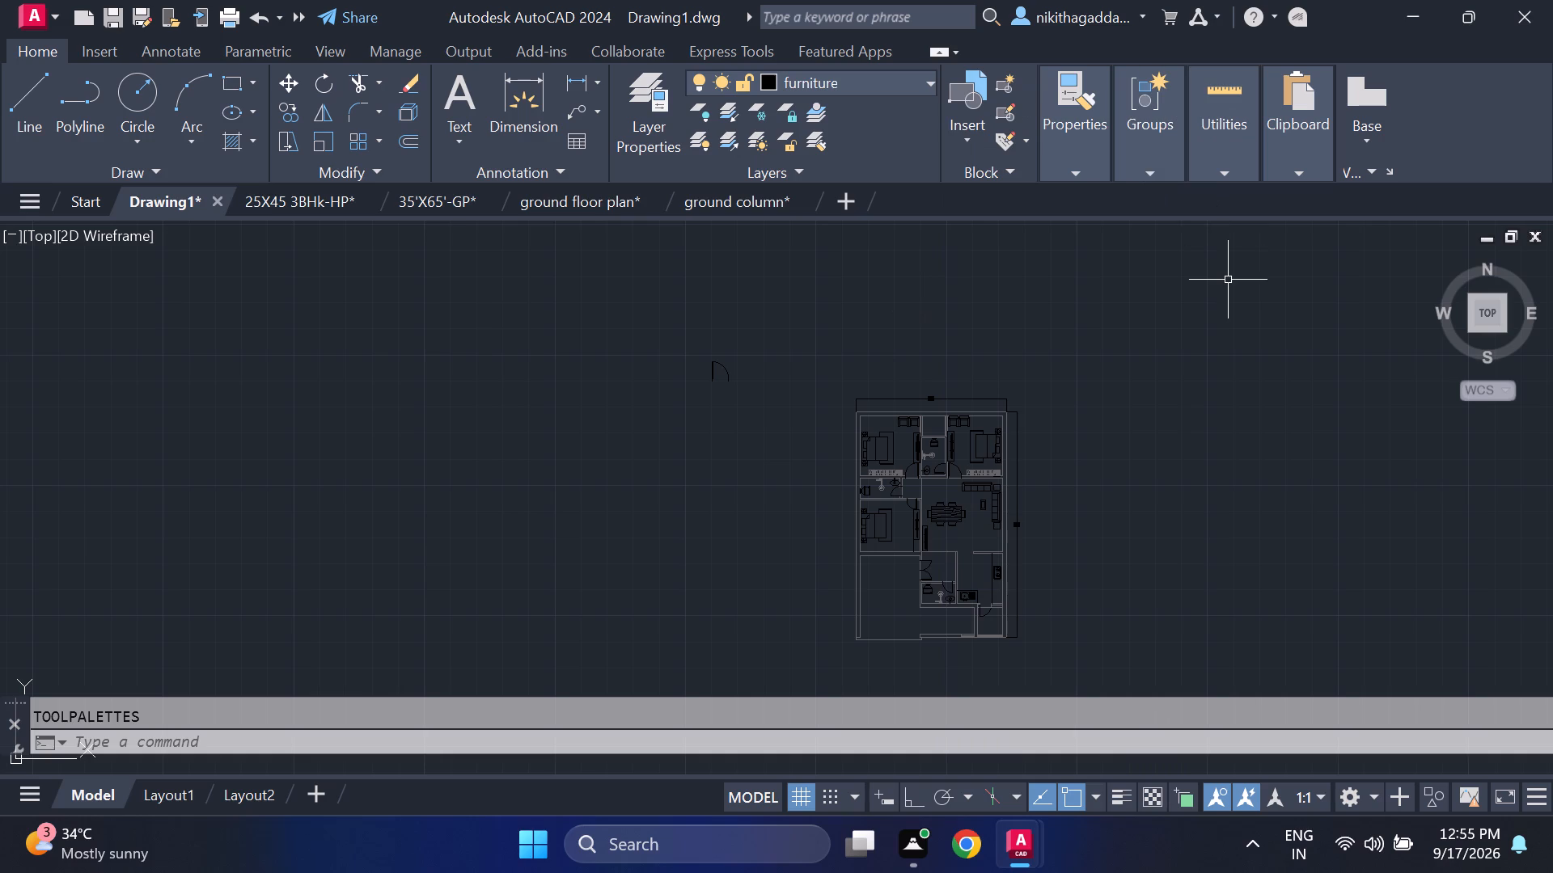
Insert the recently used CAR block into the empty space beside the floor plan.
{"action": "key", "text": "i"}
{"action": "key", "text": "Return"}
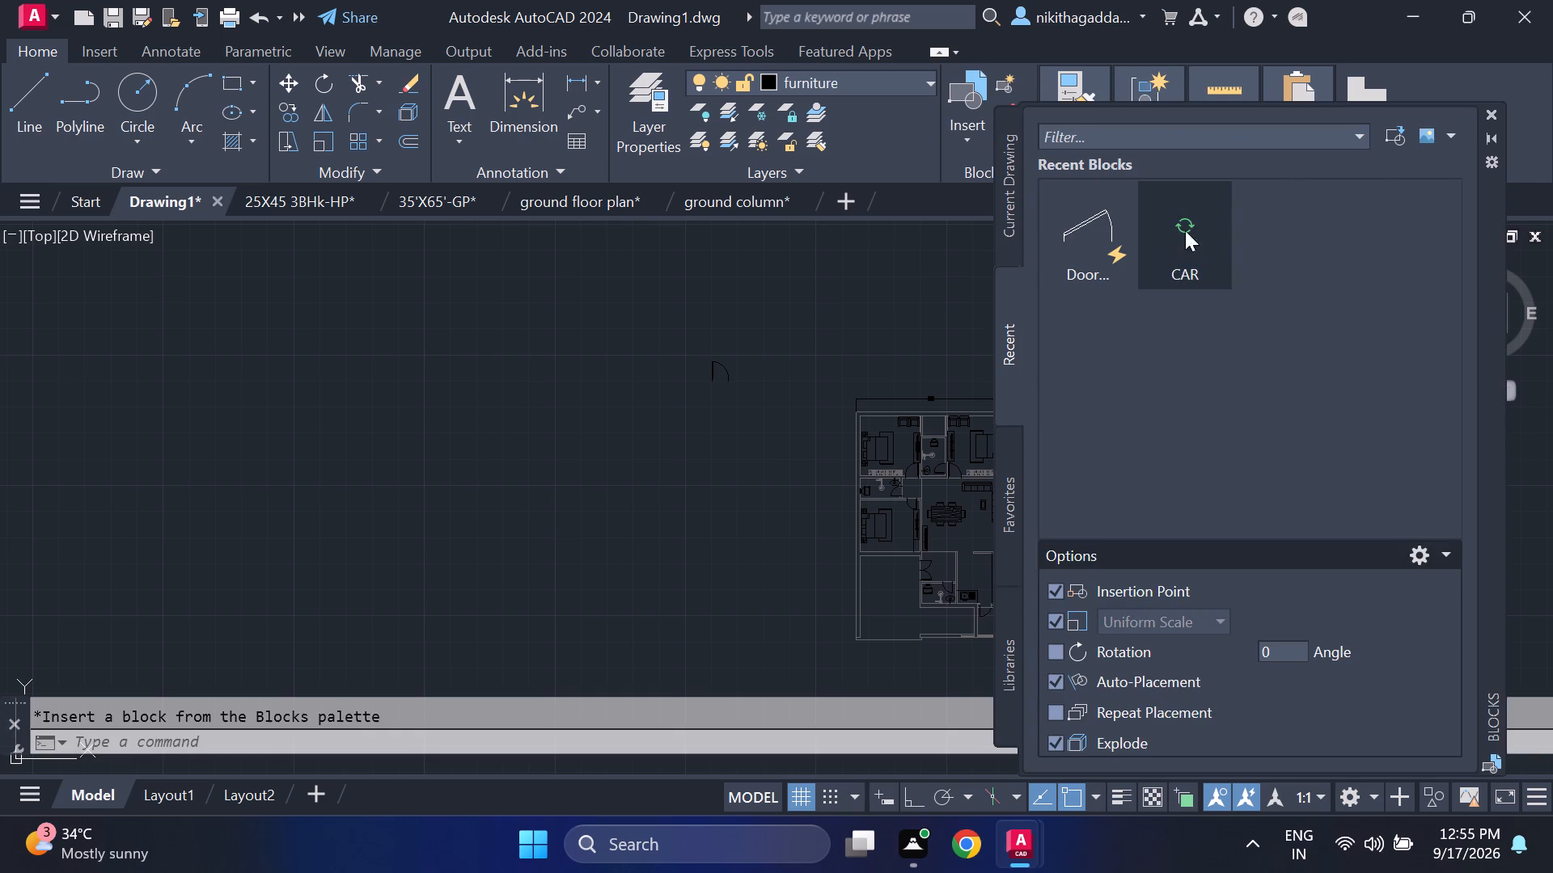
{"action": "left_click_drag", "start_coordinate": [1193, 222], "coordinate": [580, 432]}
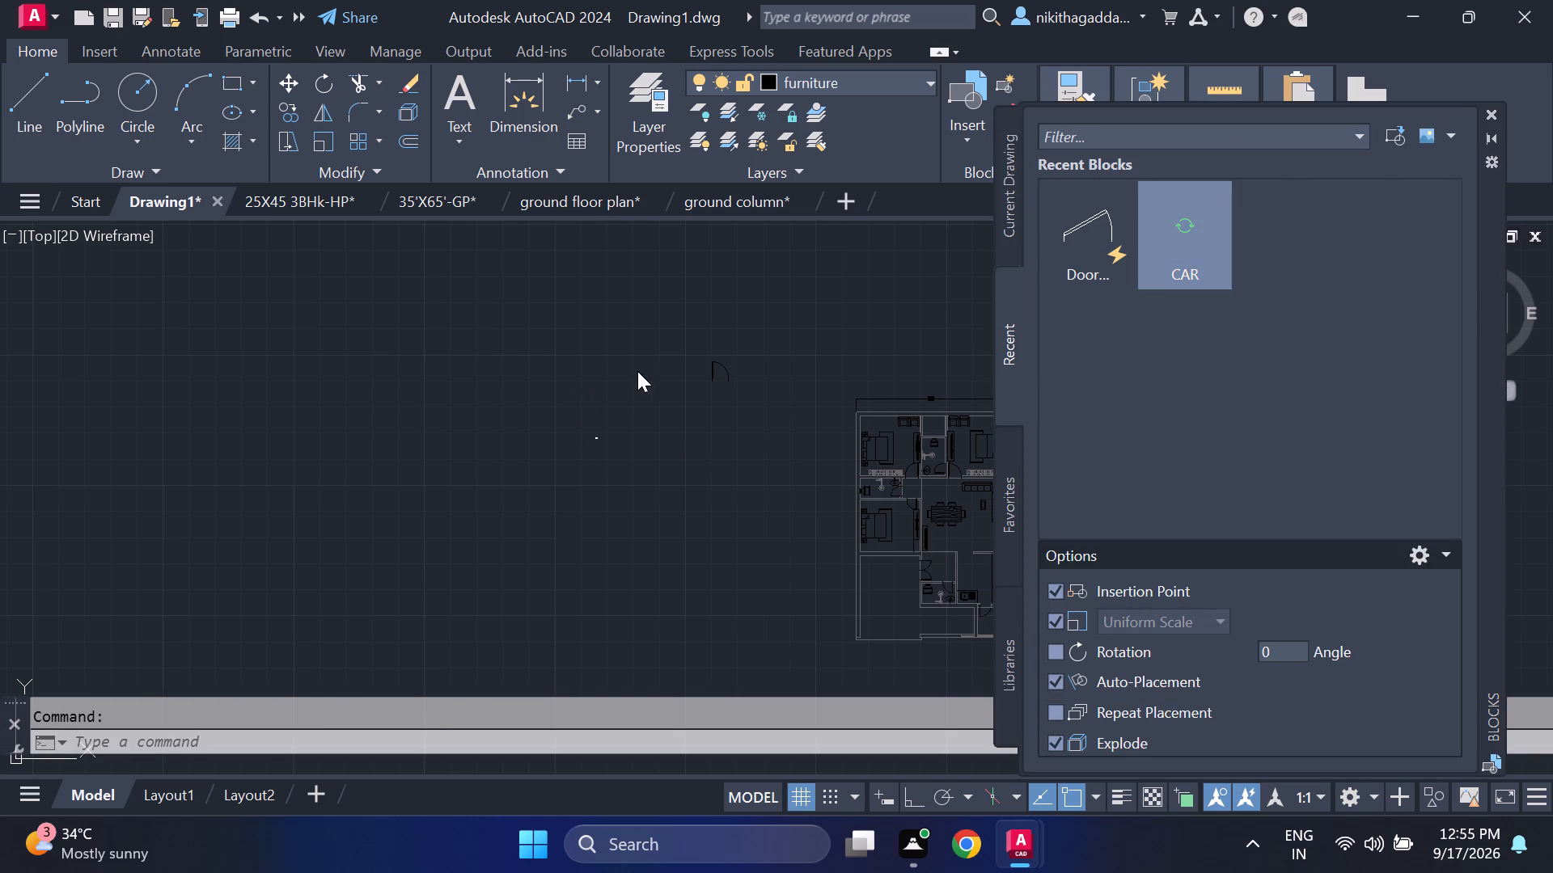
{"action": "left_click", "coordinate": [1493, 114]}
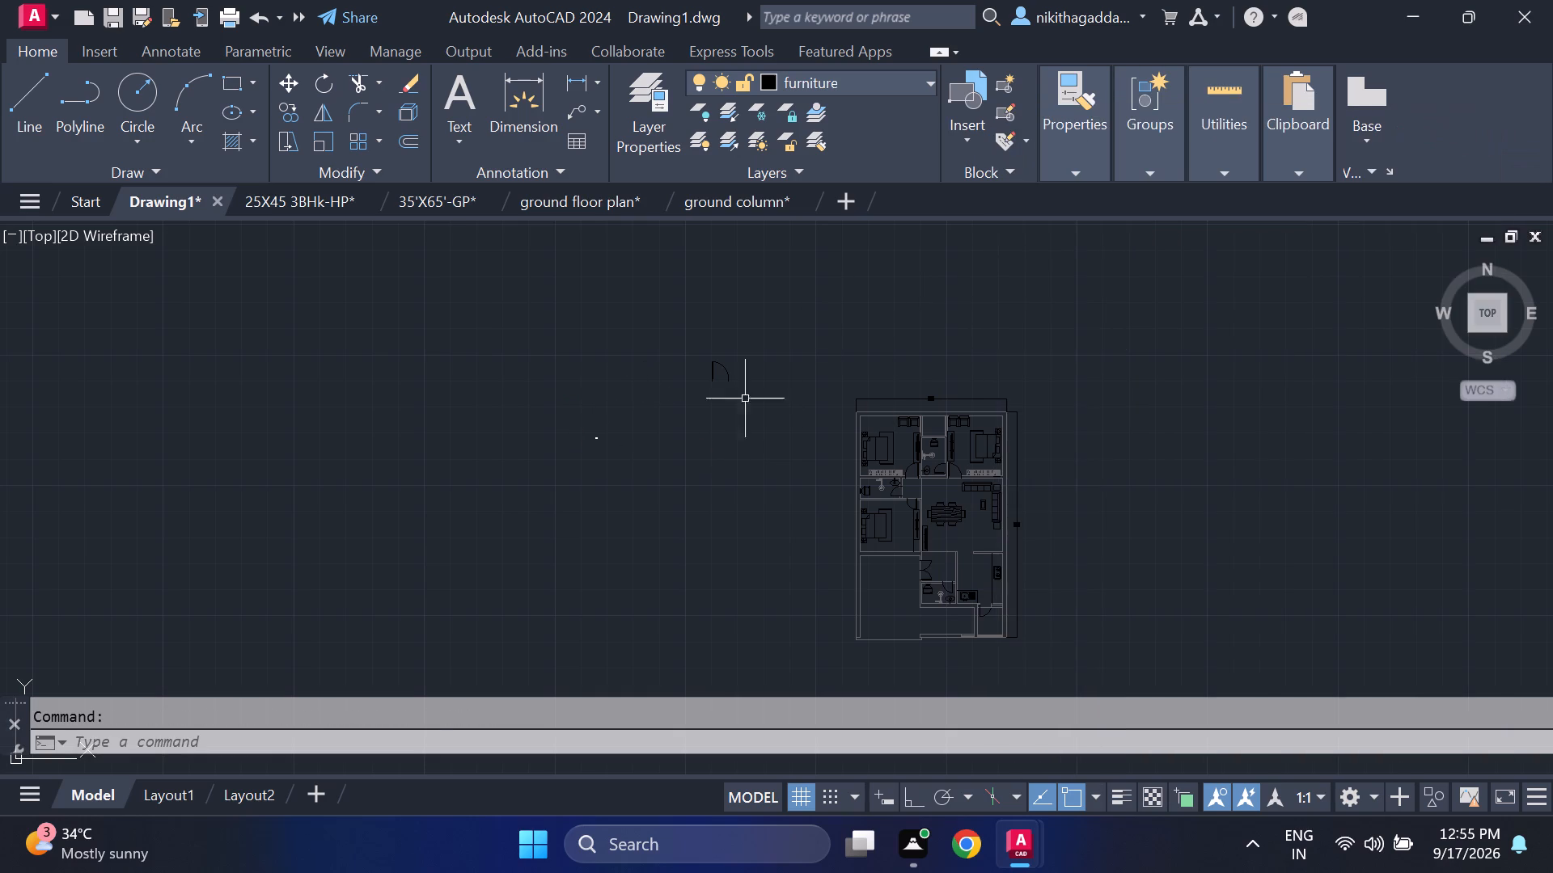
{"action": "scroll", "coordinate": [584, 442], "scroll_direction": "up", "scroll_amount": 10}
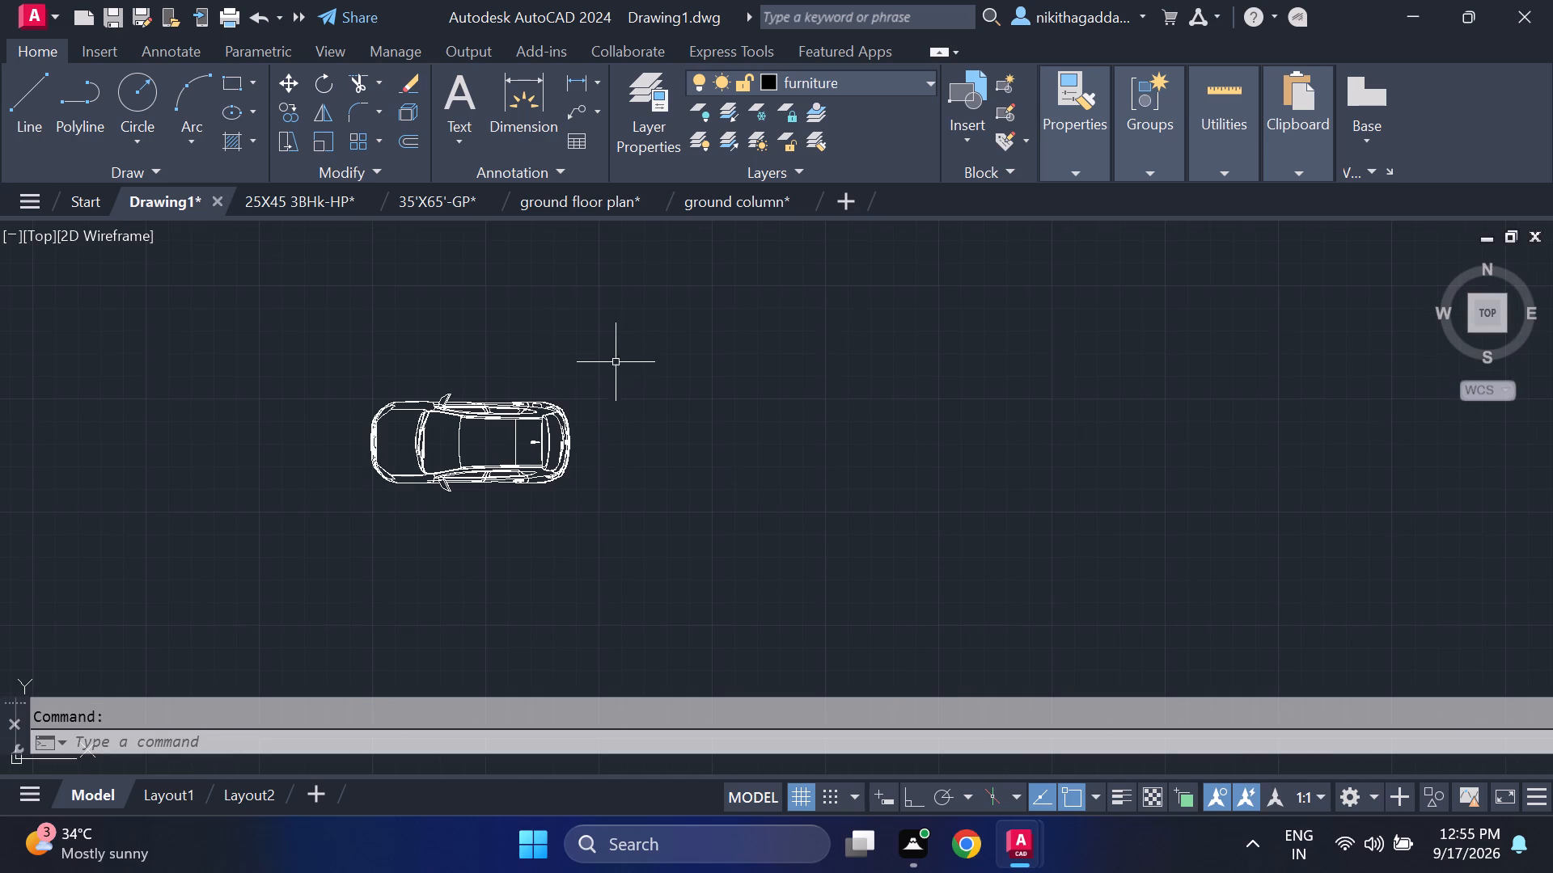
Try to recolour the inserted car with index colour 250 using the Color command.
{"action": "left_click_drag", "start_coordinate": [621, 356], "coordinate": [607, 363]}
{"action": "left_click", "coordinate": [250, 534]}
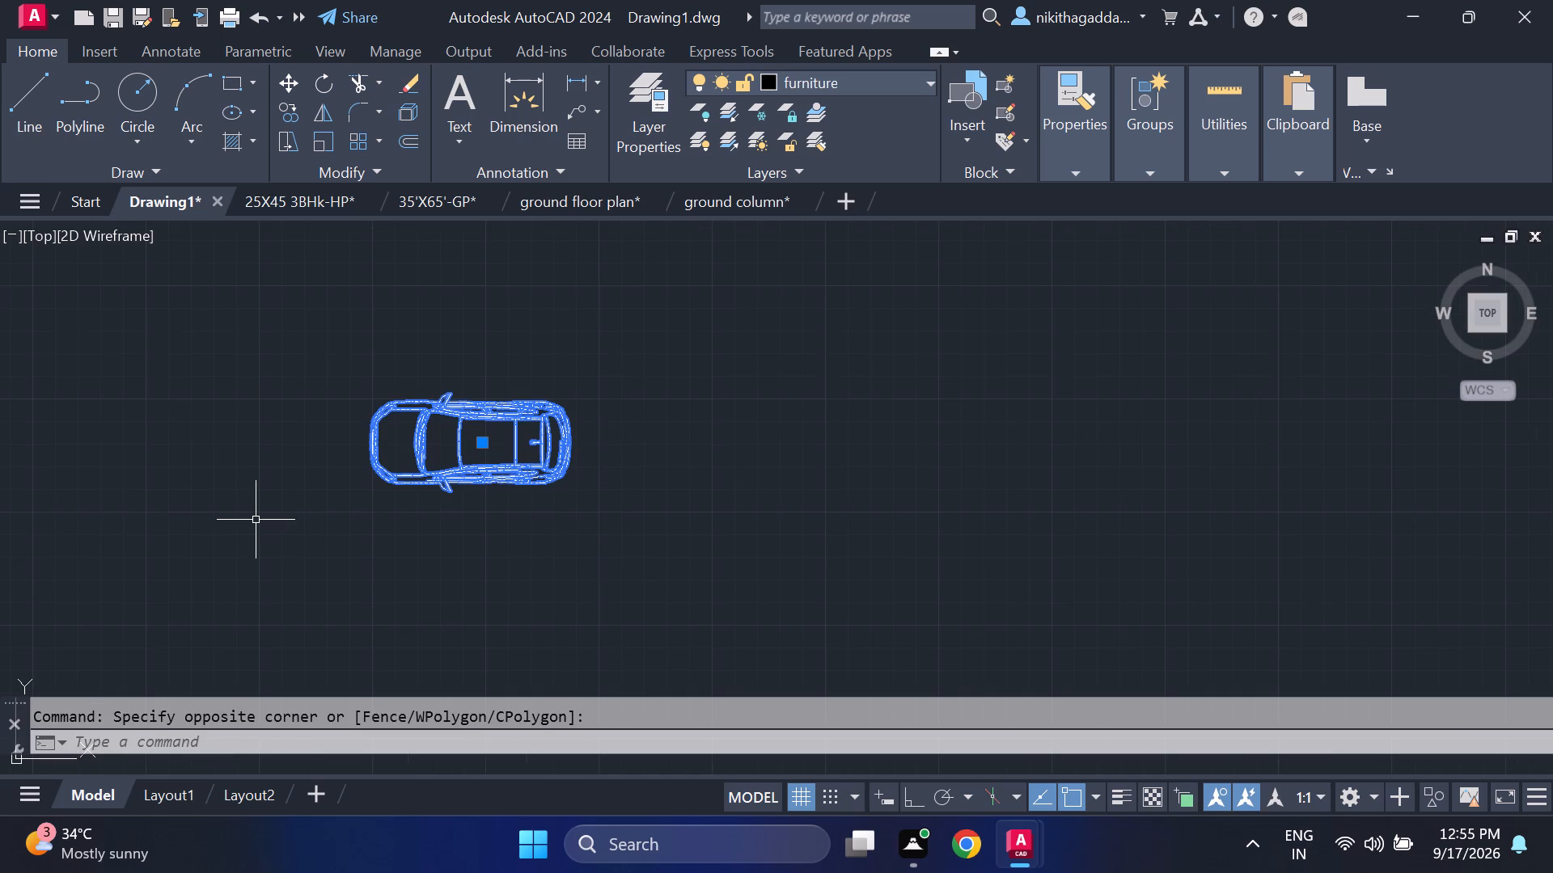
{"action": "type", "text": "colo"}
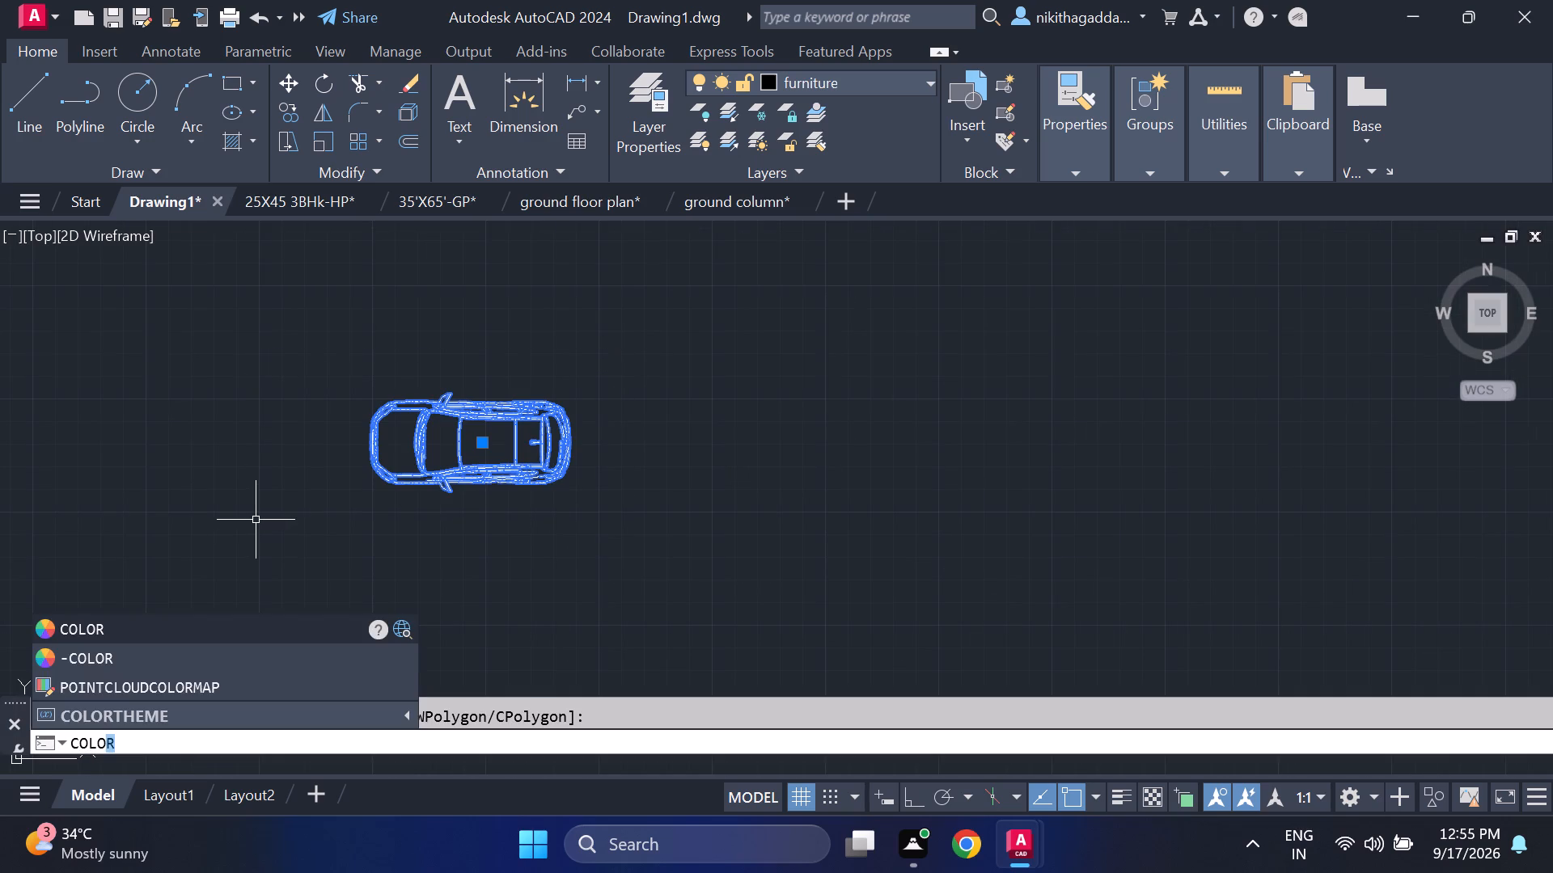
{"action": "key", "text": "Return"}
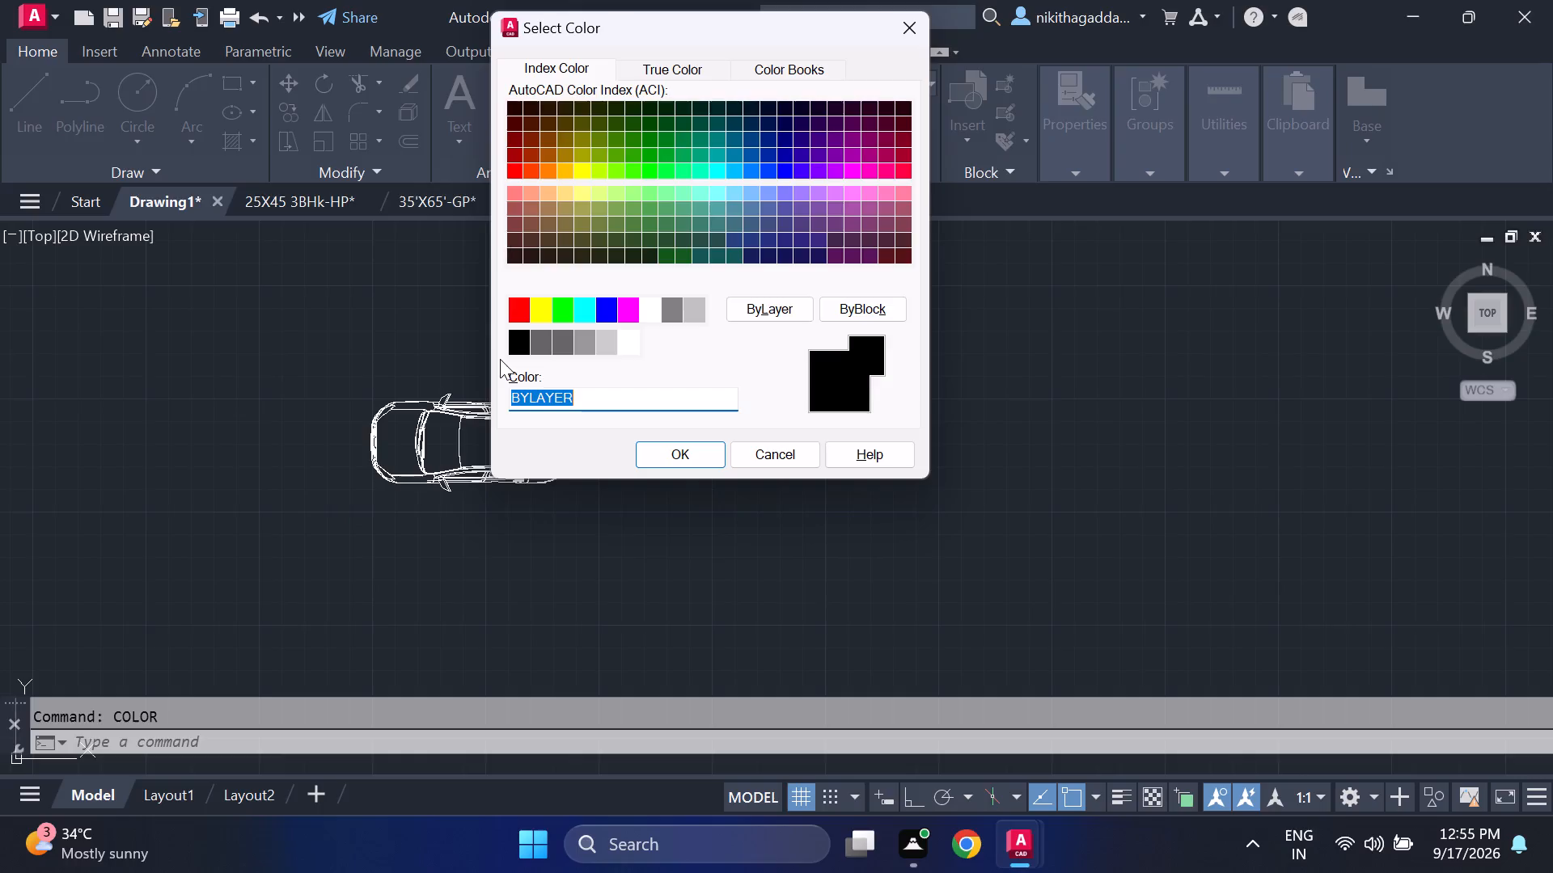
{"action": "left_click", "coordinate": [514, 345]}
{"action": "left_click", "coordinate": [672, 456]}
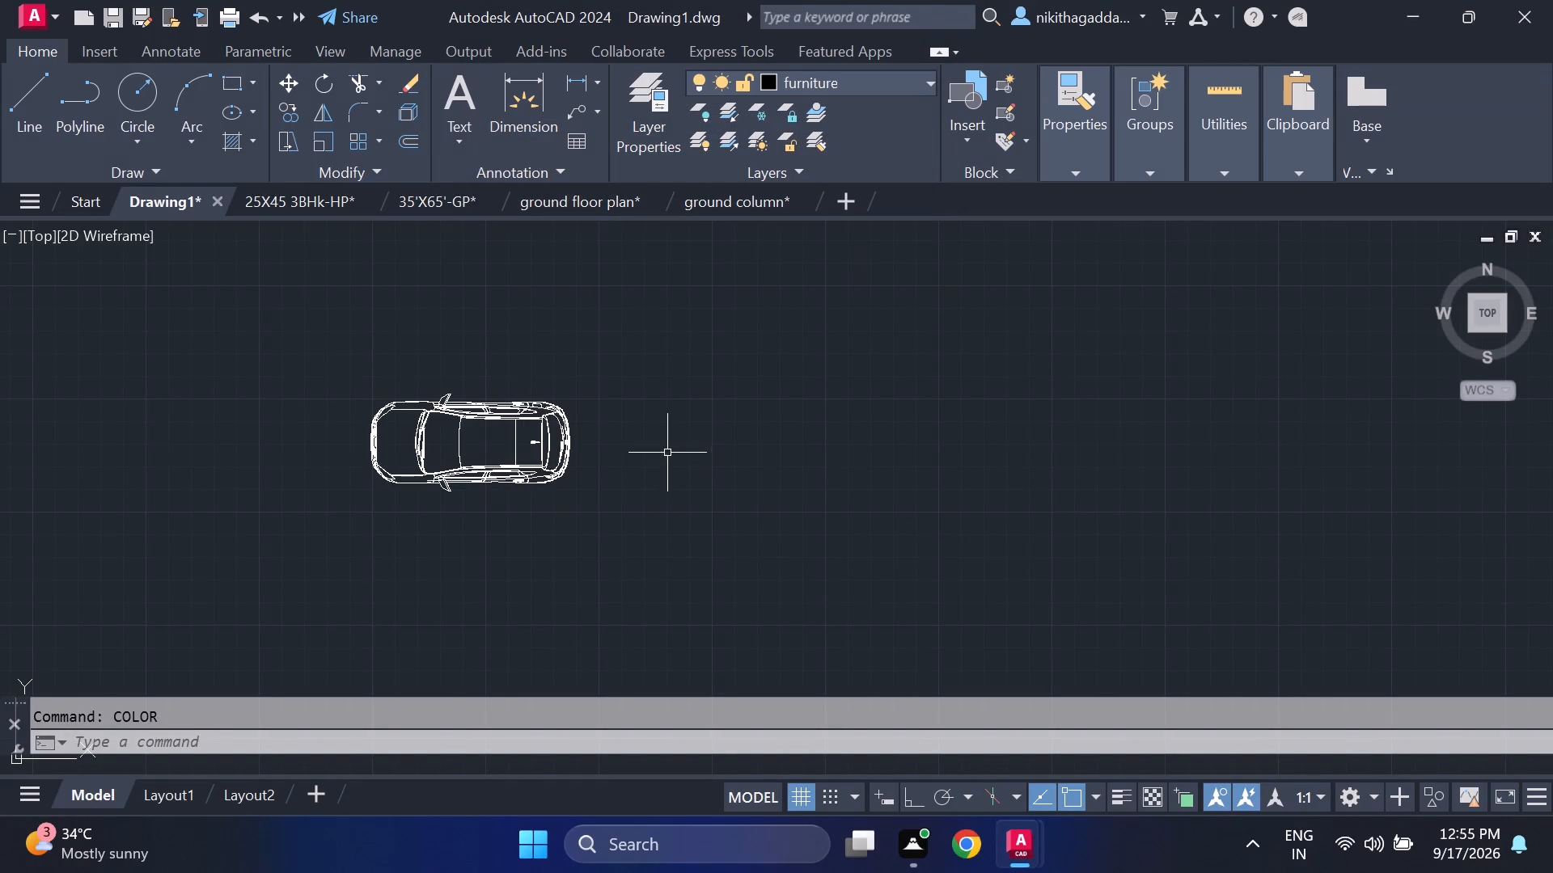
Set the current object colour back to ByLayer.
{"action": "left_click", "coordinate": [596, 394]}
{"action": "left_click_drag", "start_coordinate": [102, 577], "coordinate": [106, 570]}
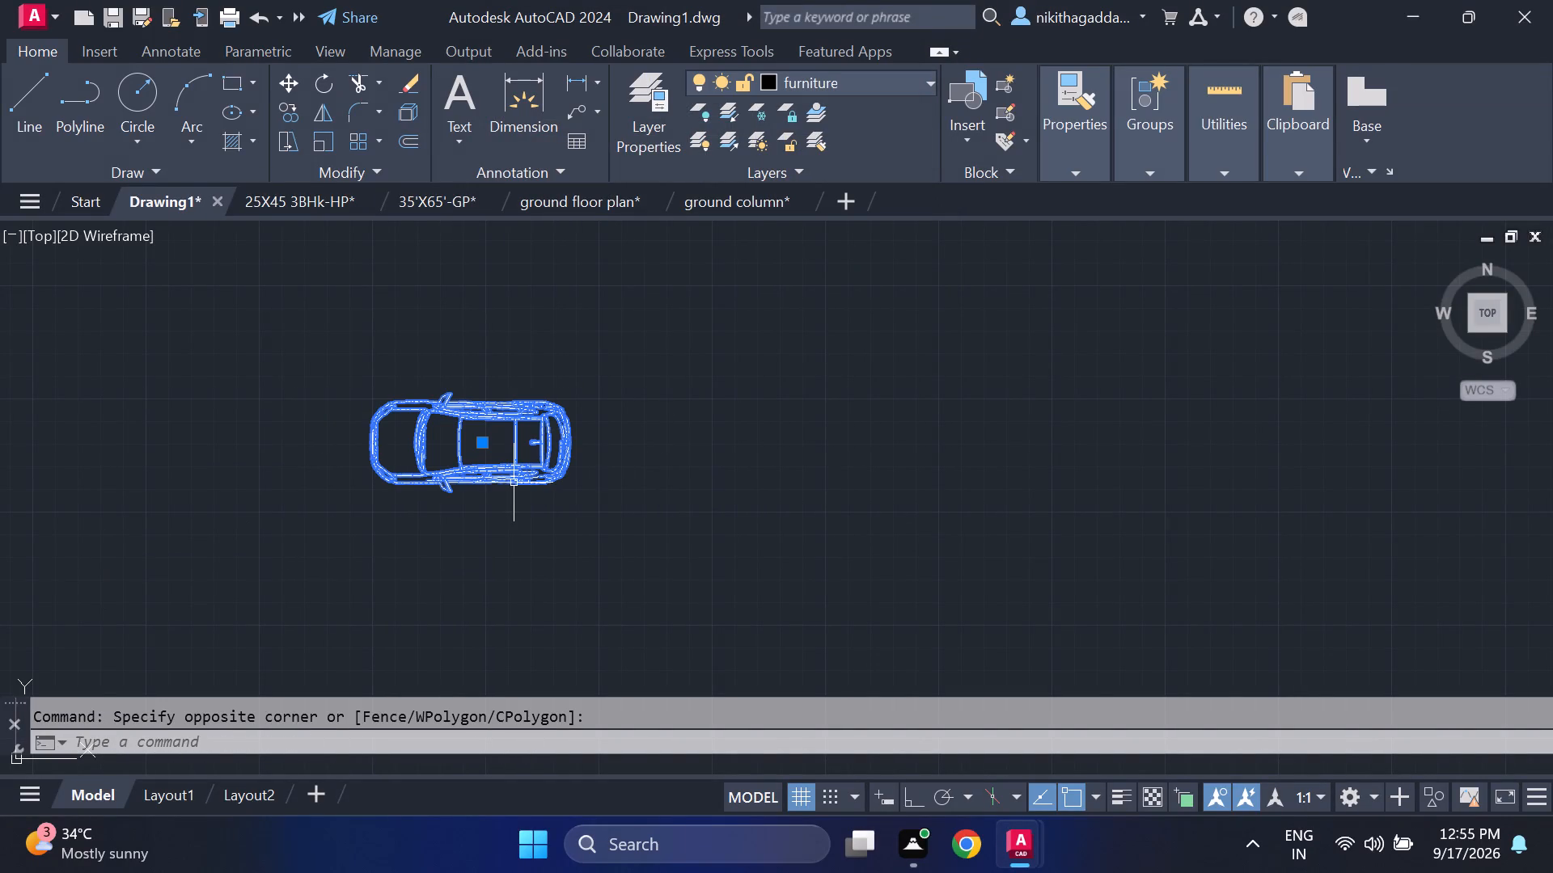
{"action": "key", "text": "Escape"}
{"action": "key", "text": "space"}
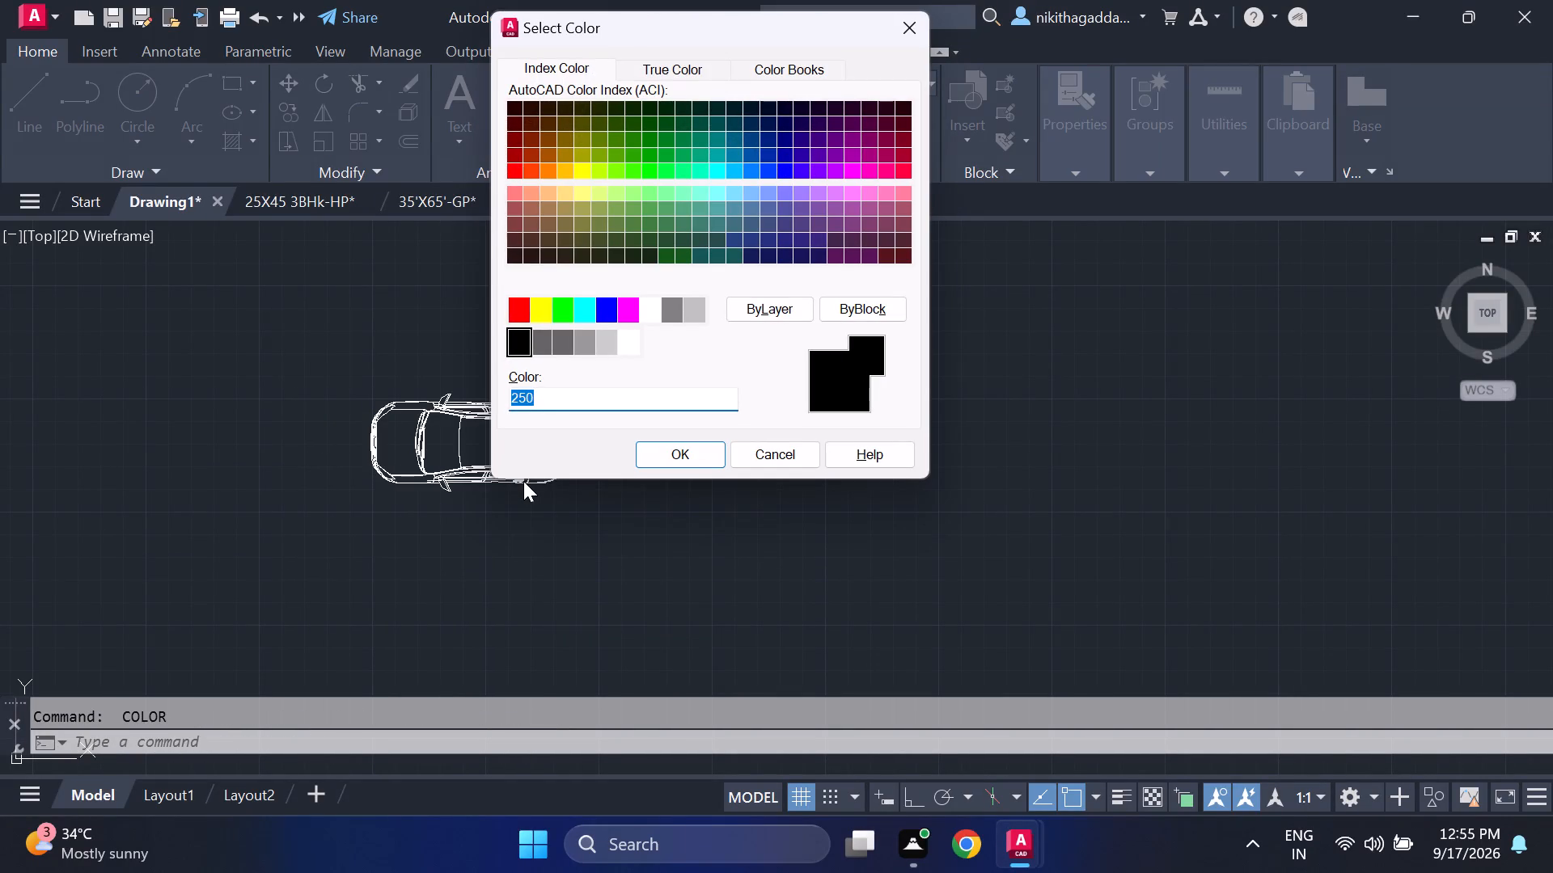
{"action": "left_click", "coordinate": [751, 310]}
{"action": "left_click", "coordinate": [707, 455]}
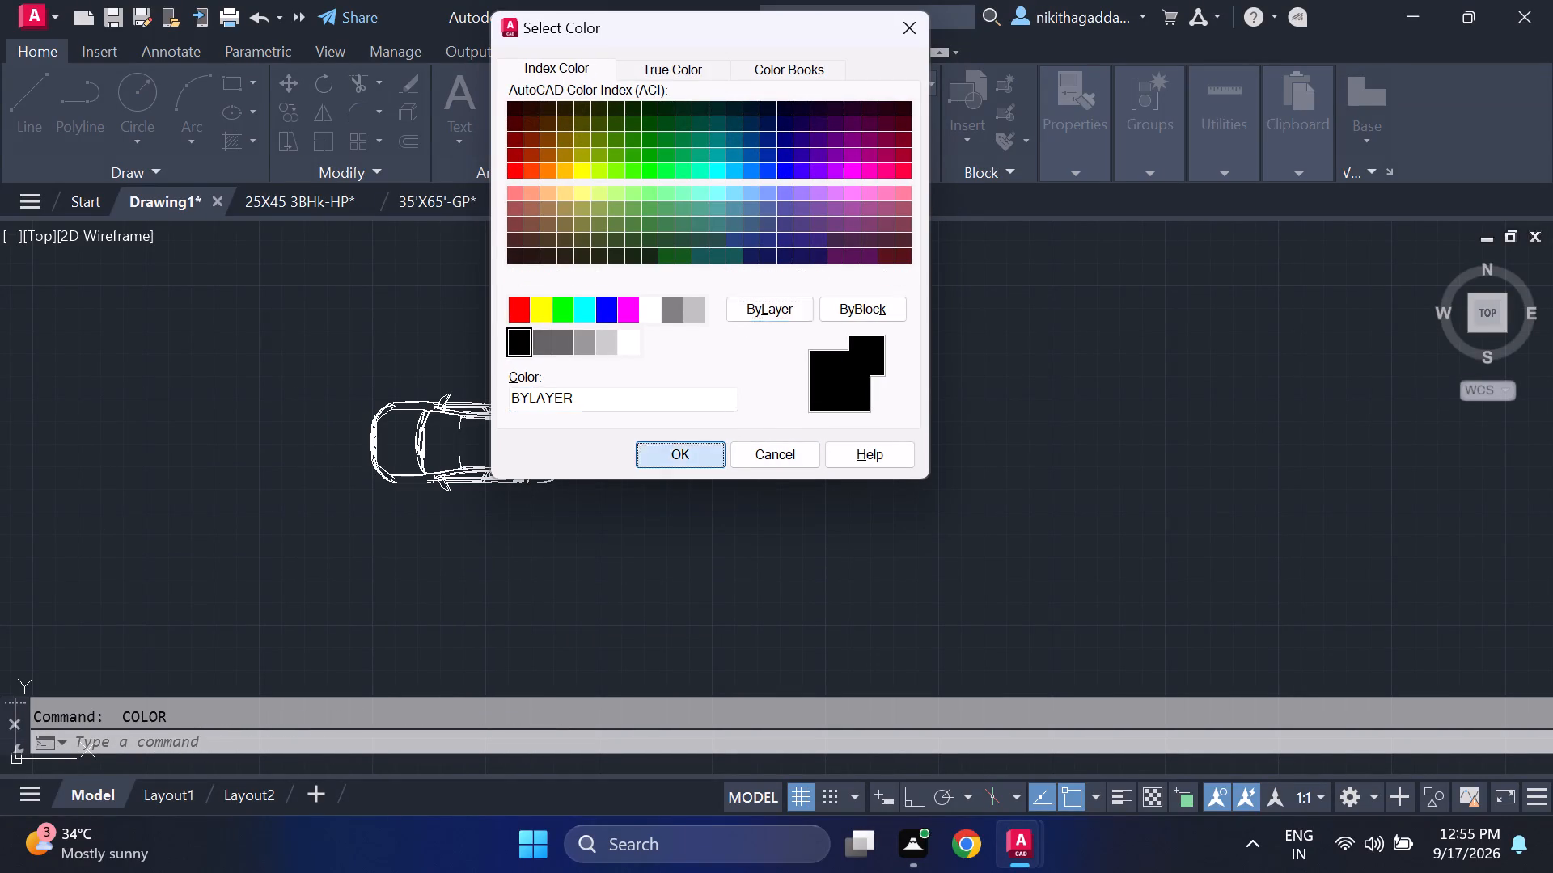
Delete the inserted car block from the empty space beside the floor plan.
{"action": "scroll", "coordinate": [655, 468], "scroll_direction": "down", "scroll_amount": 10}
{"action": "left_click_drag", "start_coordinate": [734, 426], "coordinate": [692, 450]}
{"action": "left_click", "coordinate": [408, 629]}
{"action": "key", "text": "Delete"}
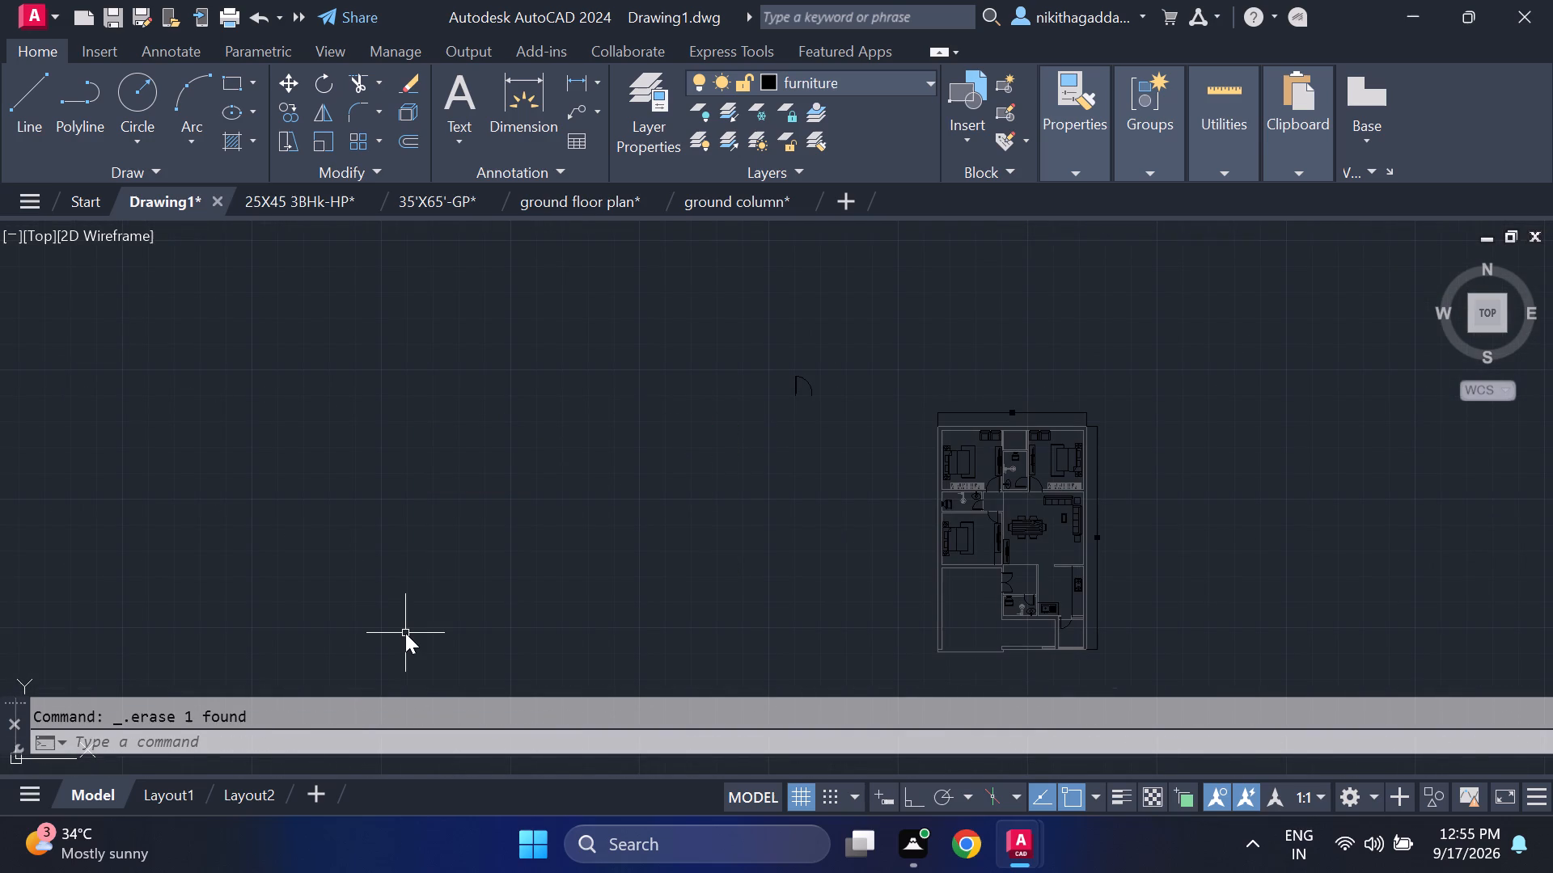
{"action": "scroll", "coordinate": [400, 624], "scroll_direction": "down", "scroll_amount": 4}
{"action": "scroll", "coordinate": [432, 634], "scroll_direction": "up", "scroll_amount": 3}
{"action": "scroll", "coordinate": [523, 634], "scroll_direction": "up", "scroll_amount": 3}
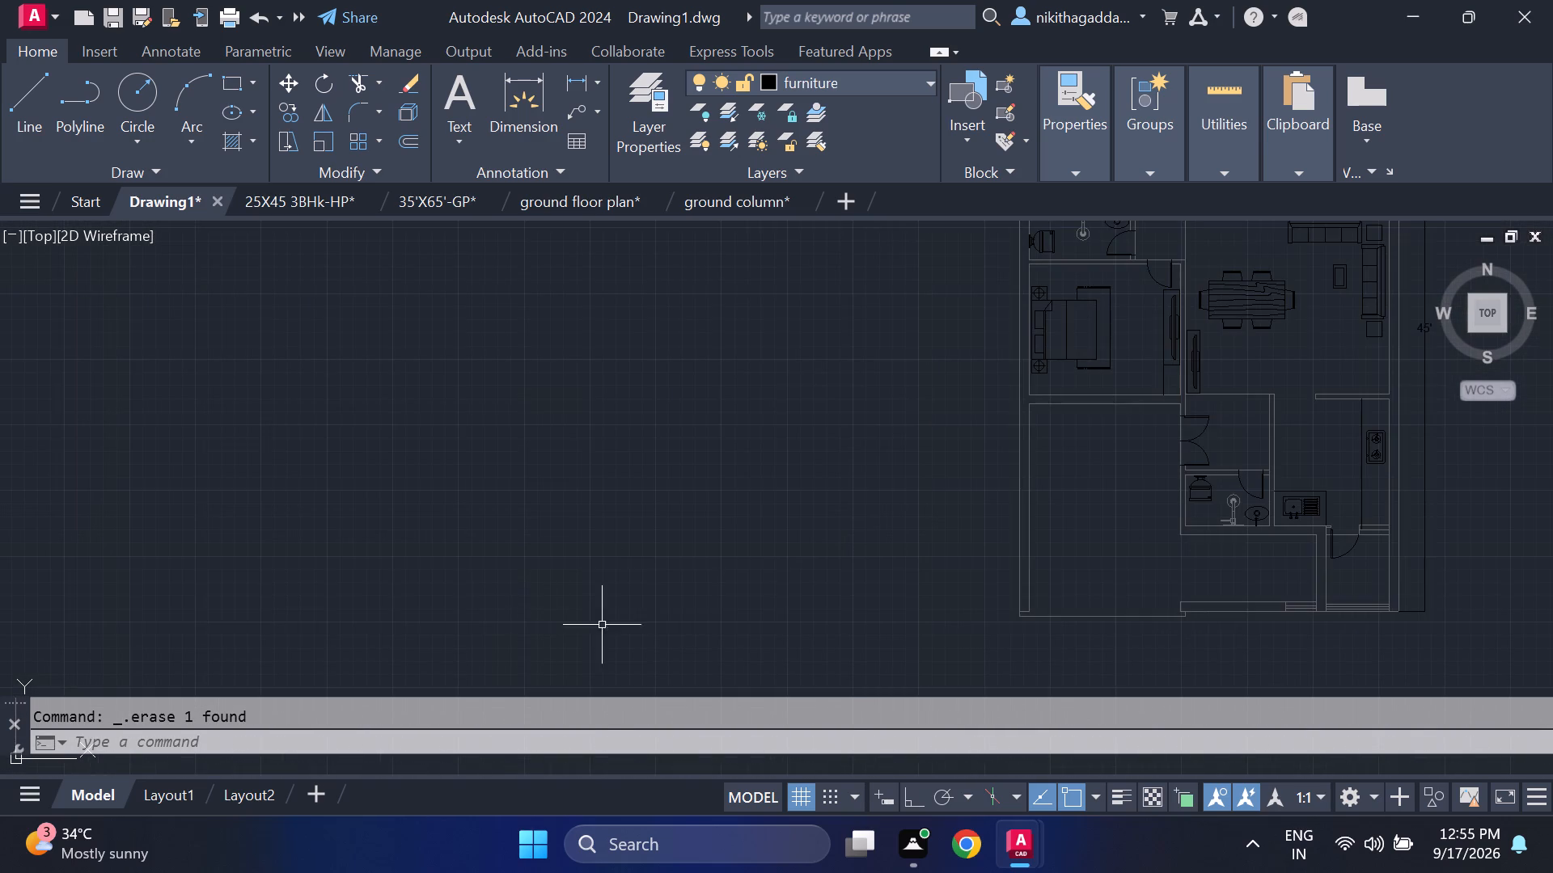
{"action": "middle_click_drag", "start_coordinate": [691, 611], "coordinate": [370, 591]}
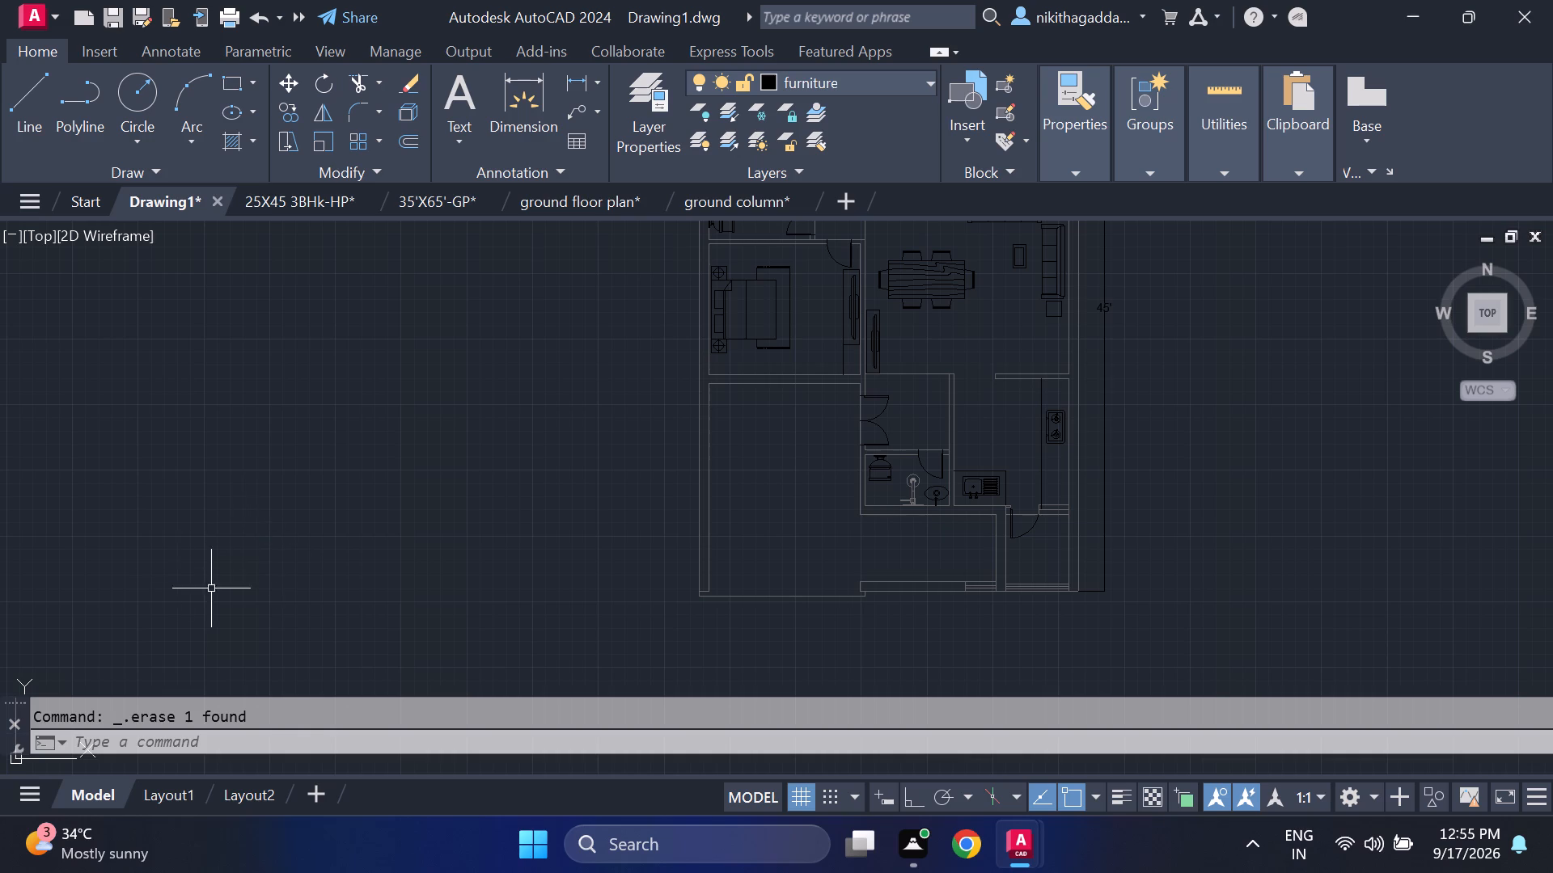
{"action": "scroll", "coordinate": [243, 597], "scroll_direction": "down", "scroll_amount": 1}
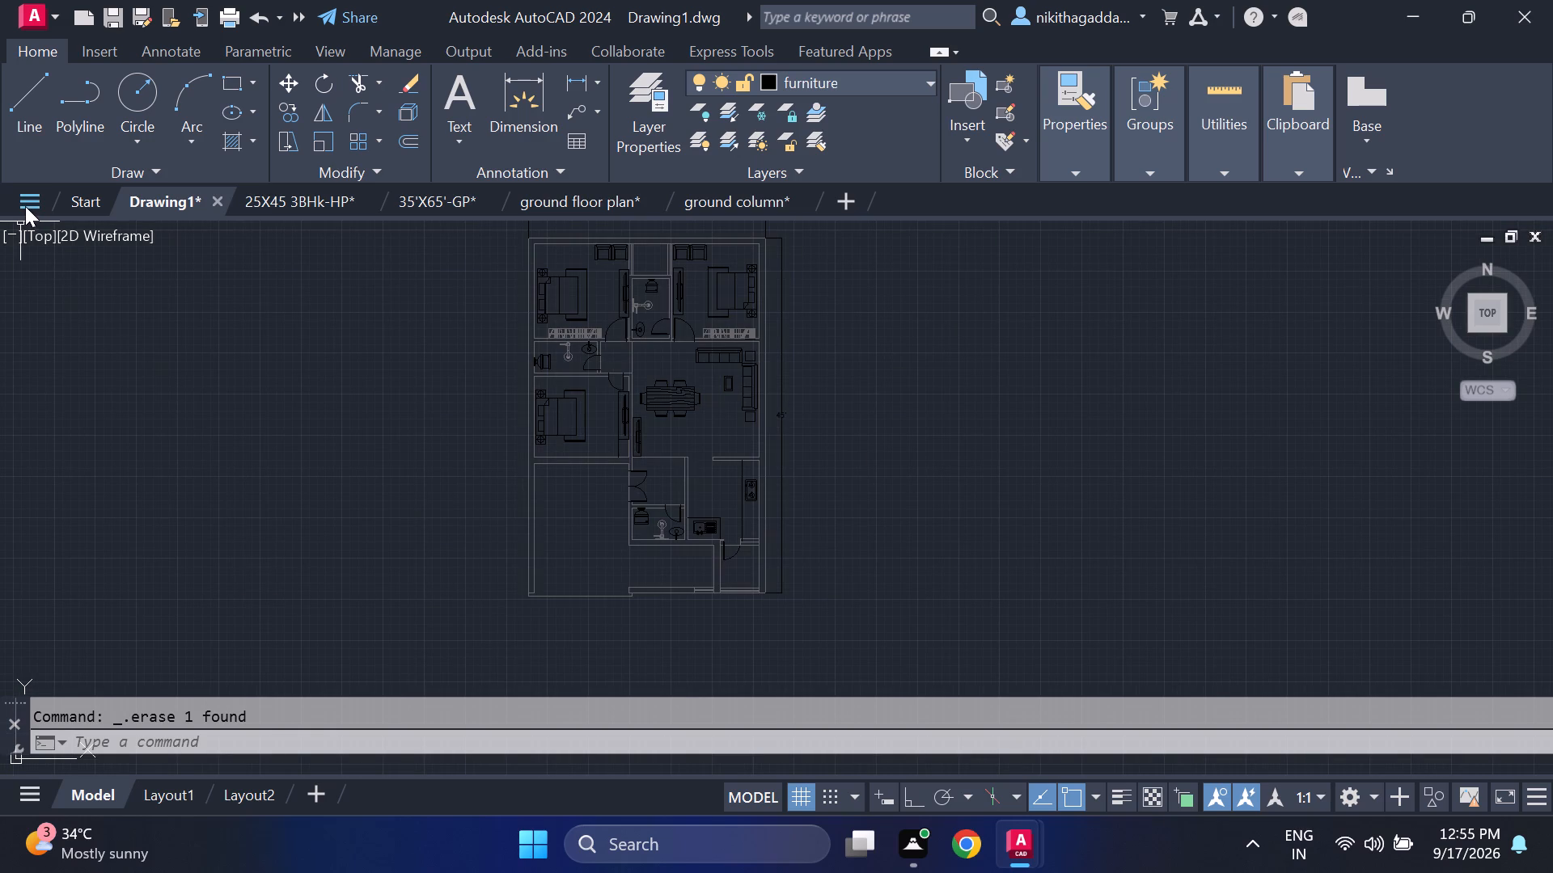
Open the Nissan-Qashqai drawing from the Downloads folder.
{"action": "left_click", "coordinate": [25, 206]}
{"action": "left_click", "coordinate": [57, 543]}
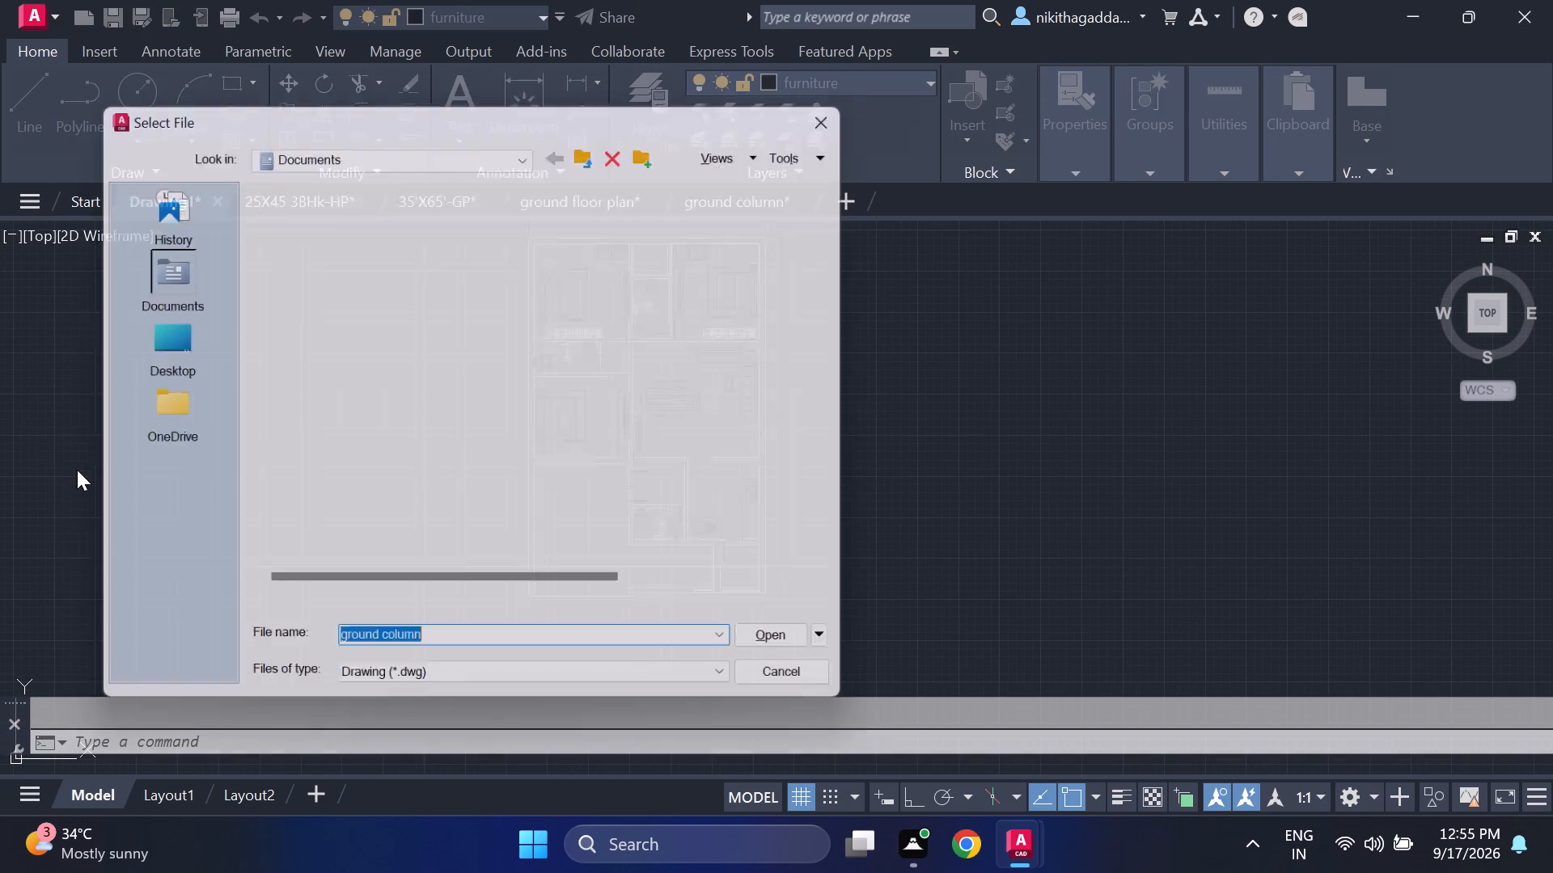
{"action": "left_click", "coordinate": [152, 399]}
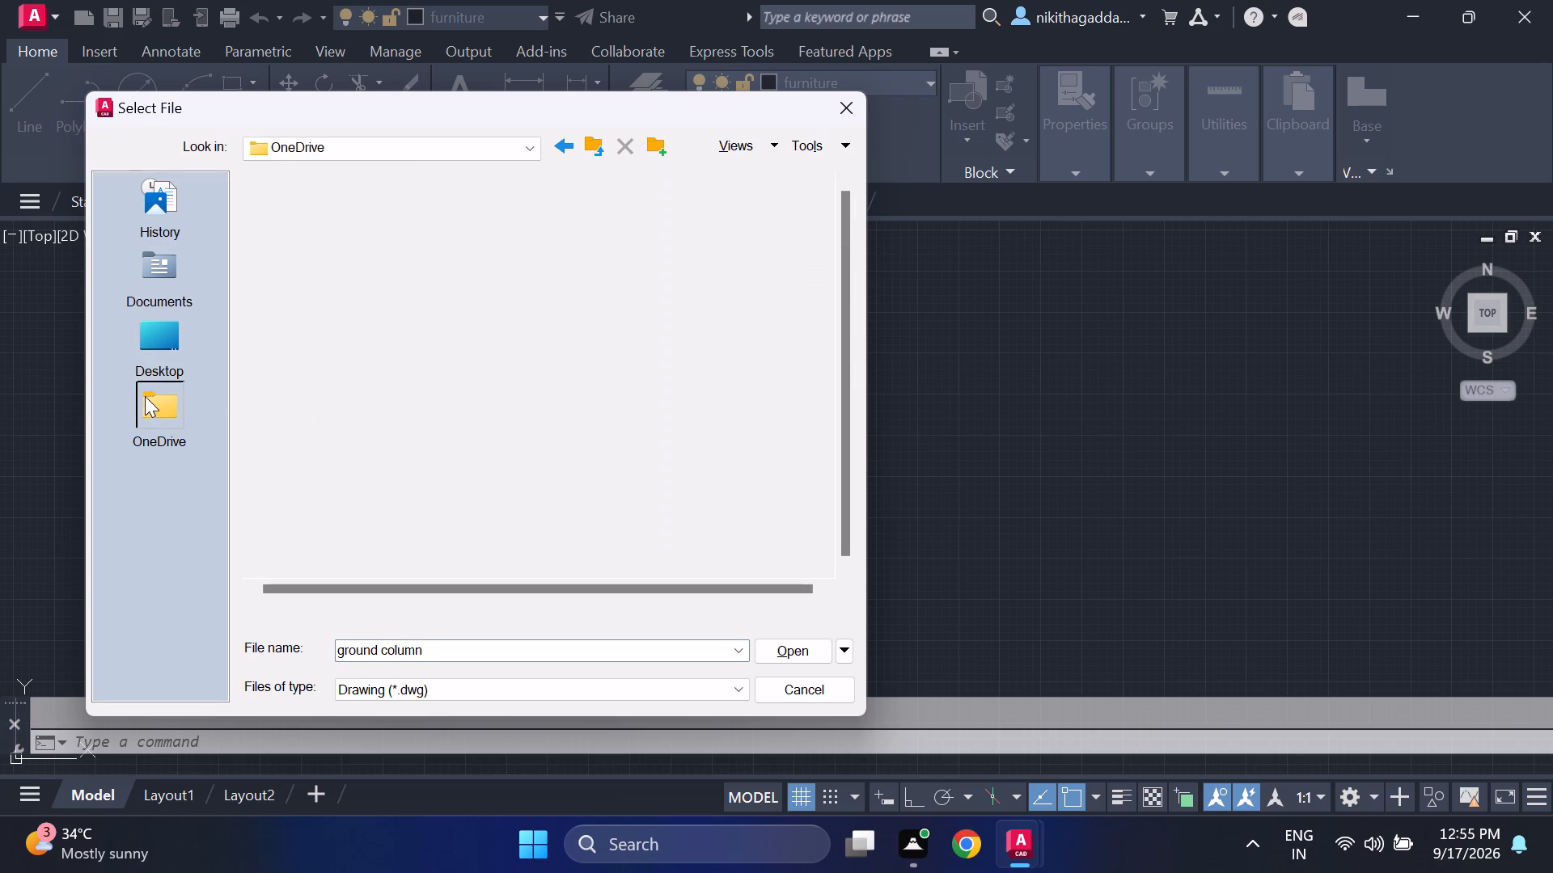
{"action": "left_click", "coordinate": [164, 271]}
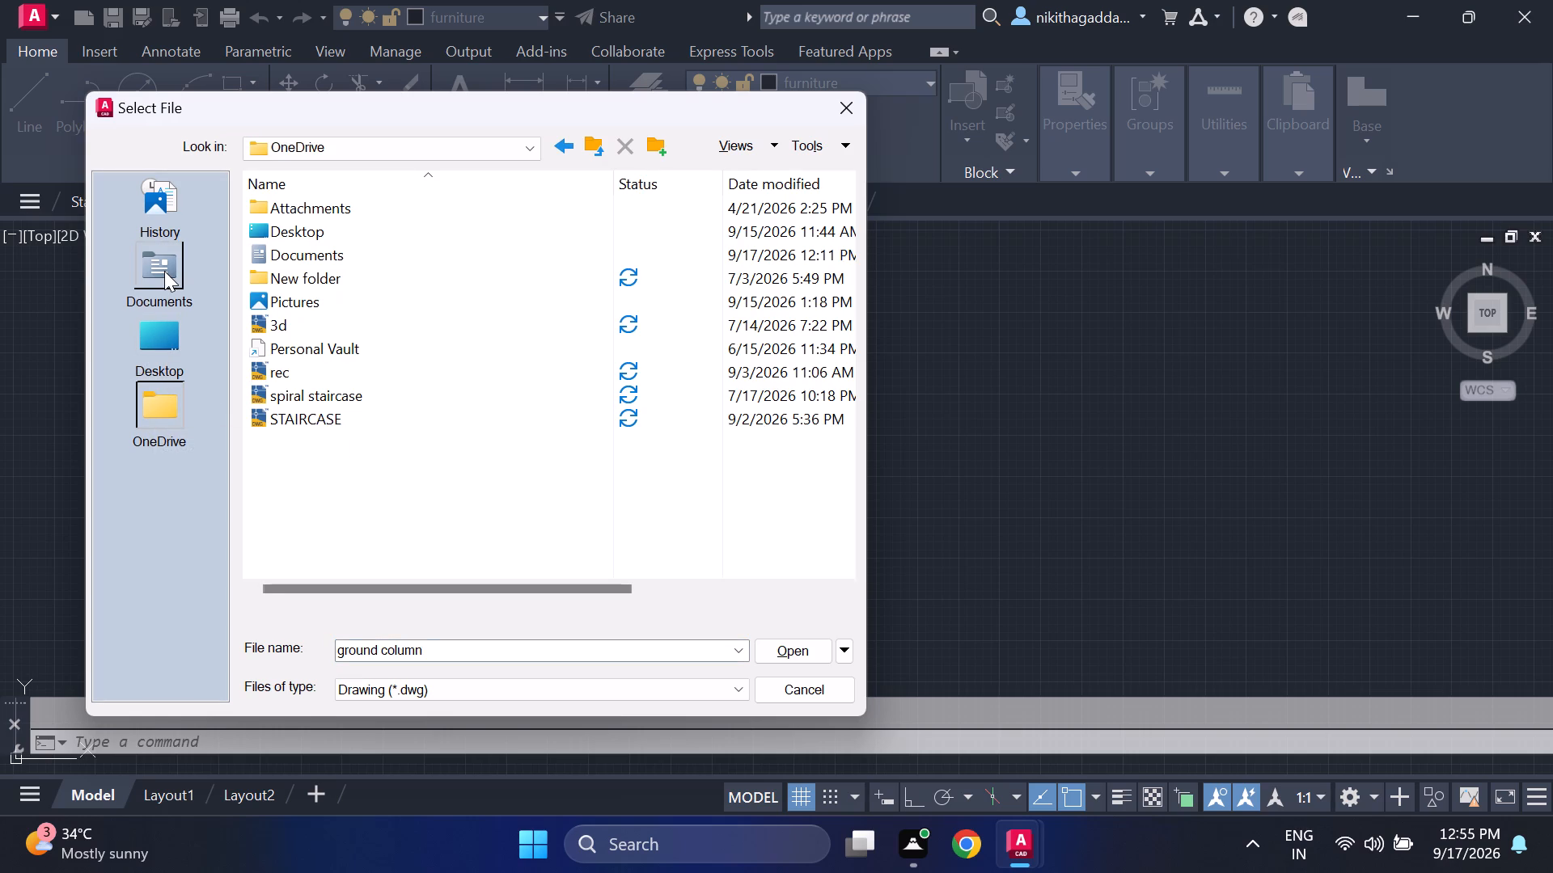
{"action": "left_click", "coordinate": [165, 412]}
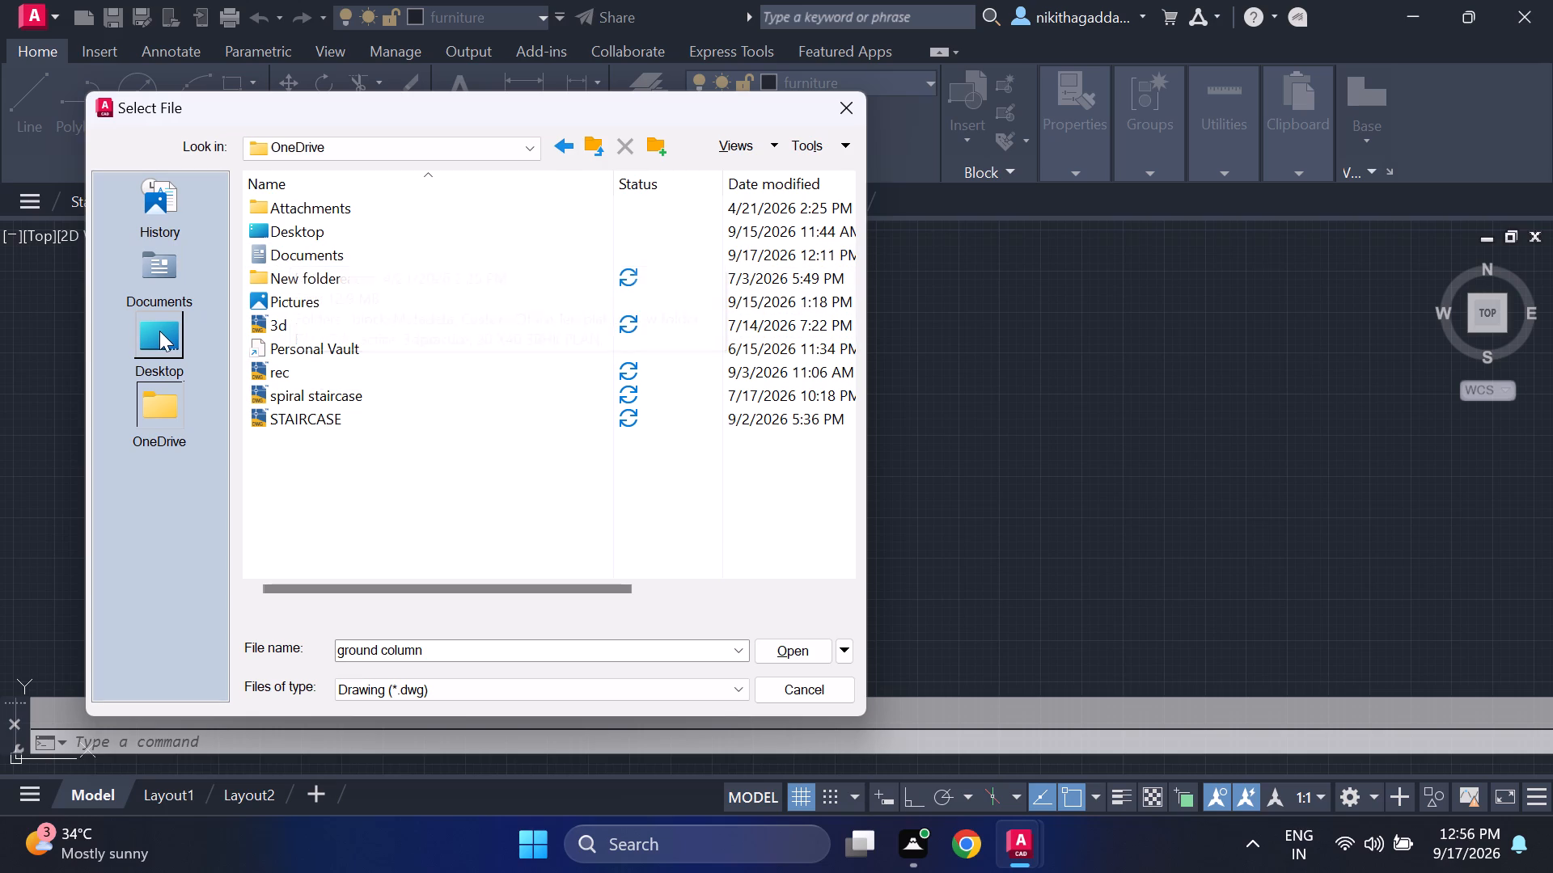
{"action": "left_click", "coordinate": [531, 148]}
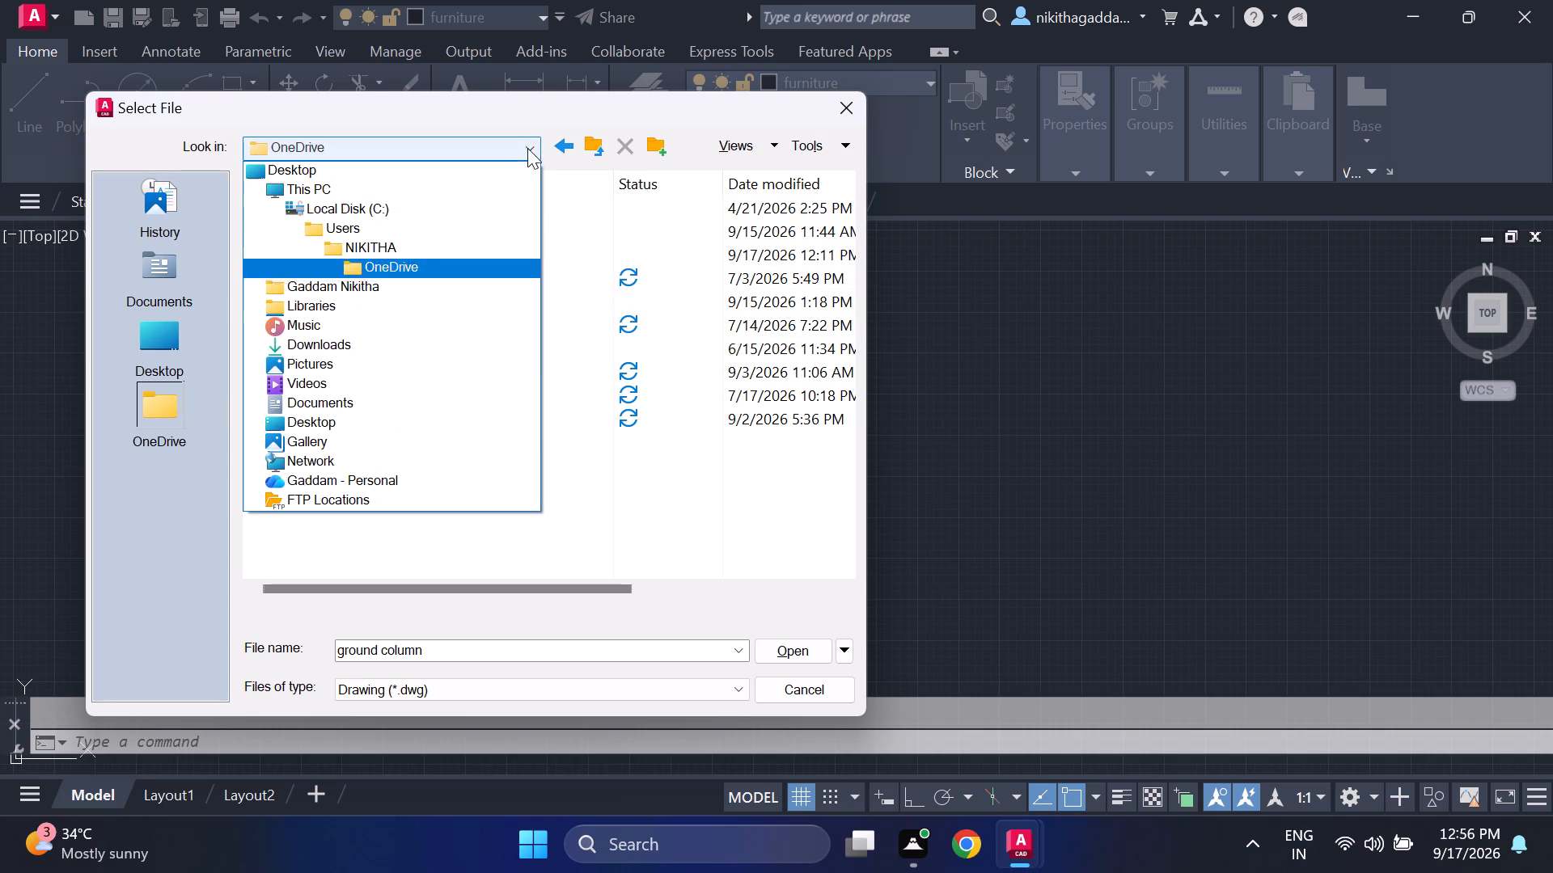
{"action": "left_click", "coordinate": [391, 346]}
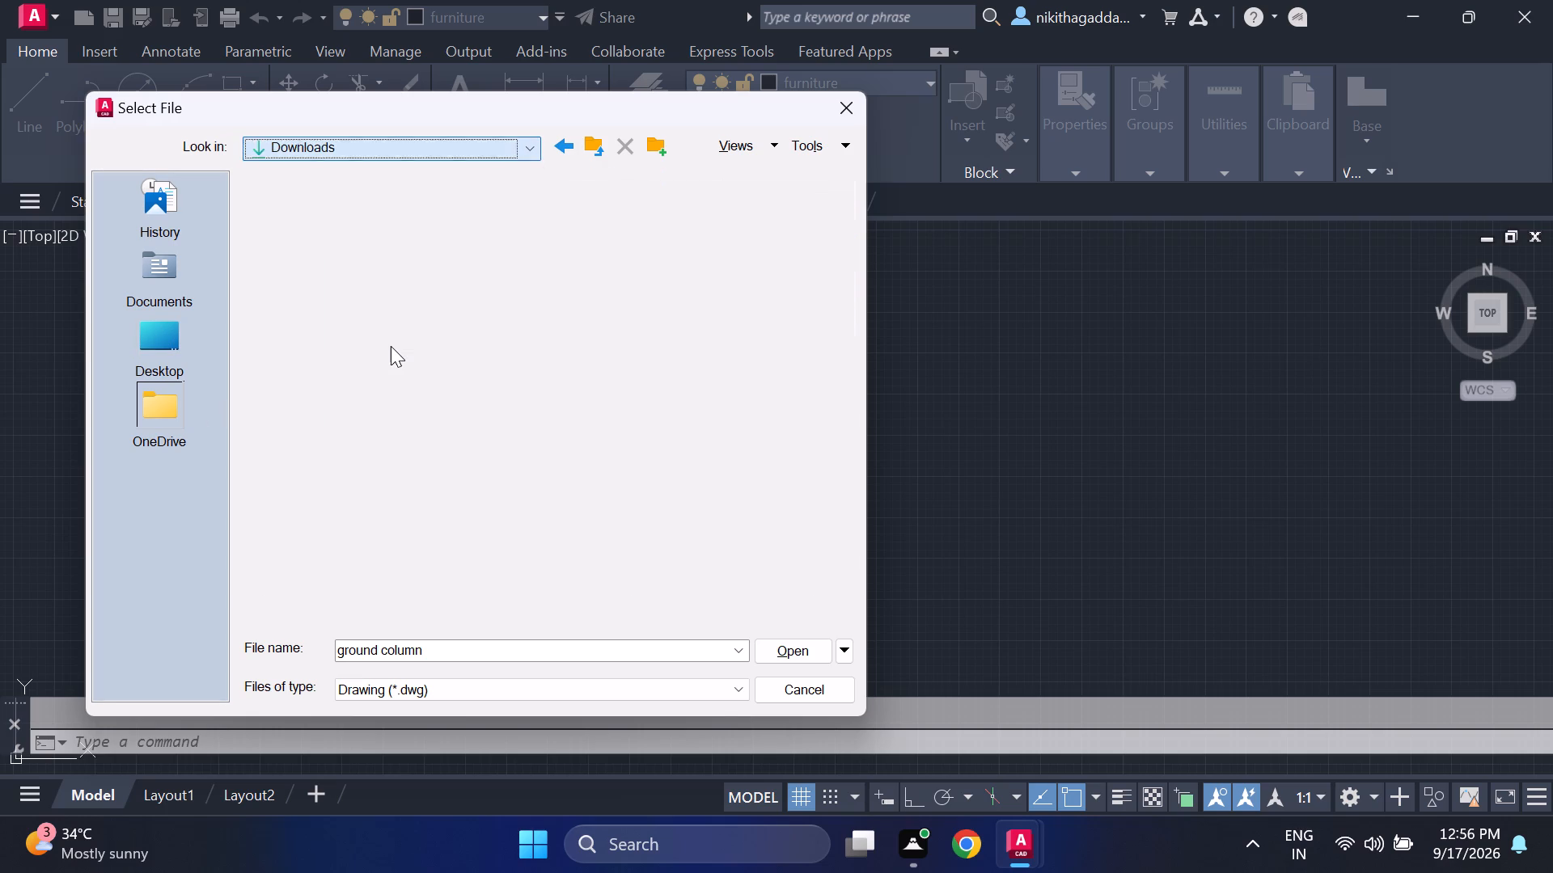
{"action": "left_click", "coordinate": [339, 241]}
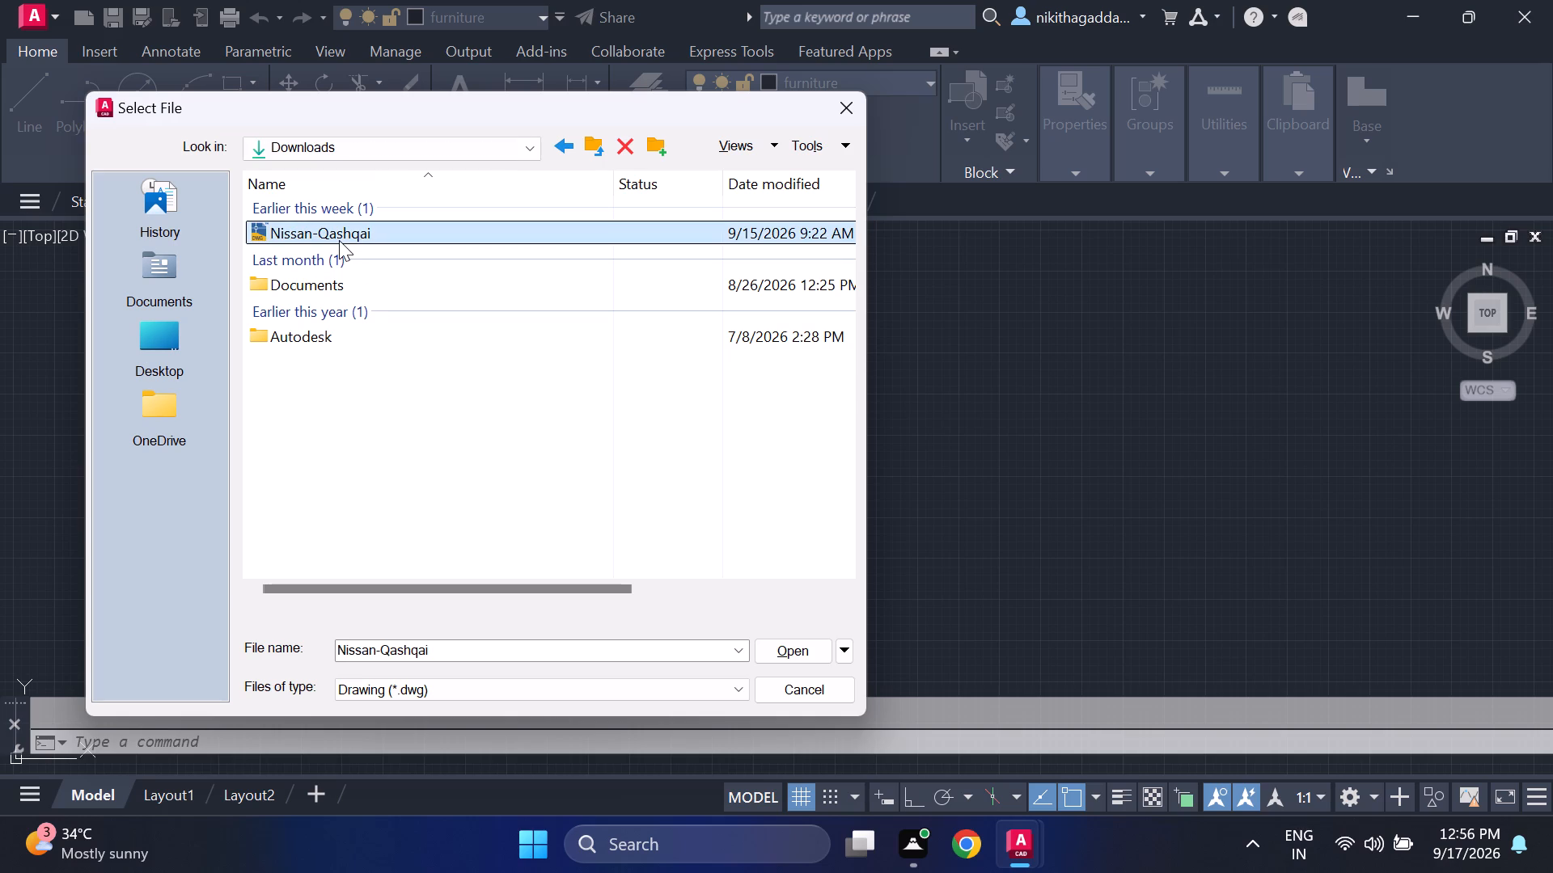
{"action": "left_click", "coordinate": [768, 649]}
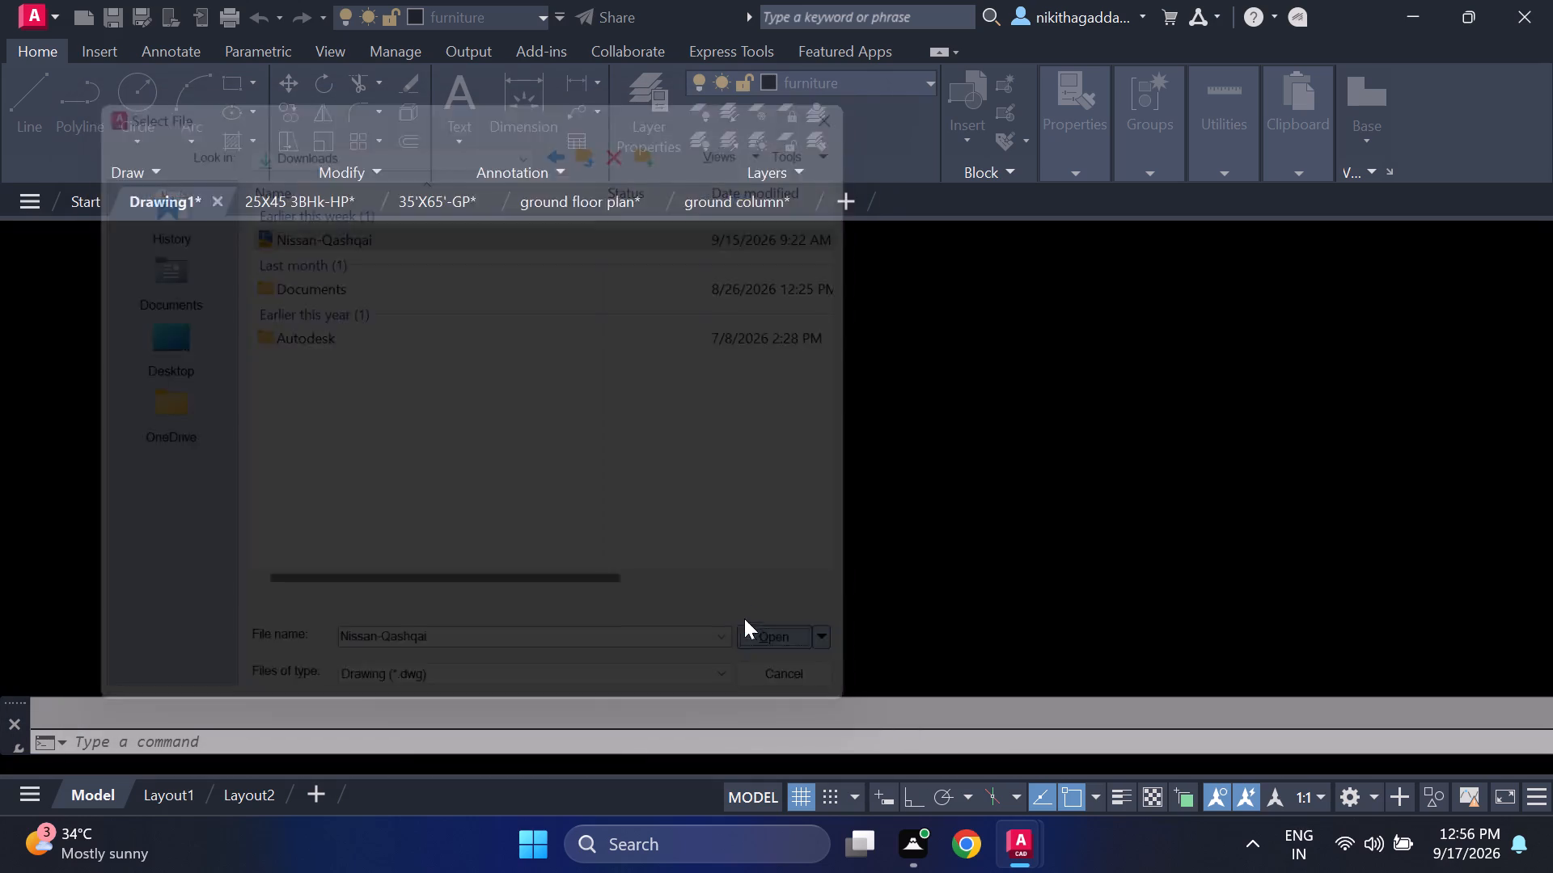
{"action": "left_click", "coordinate": [658, 368]}
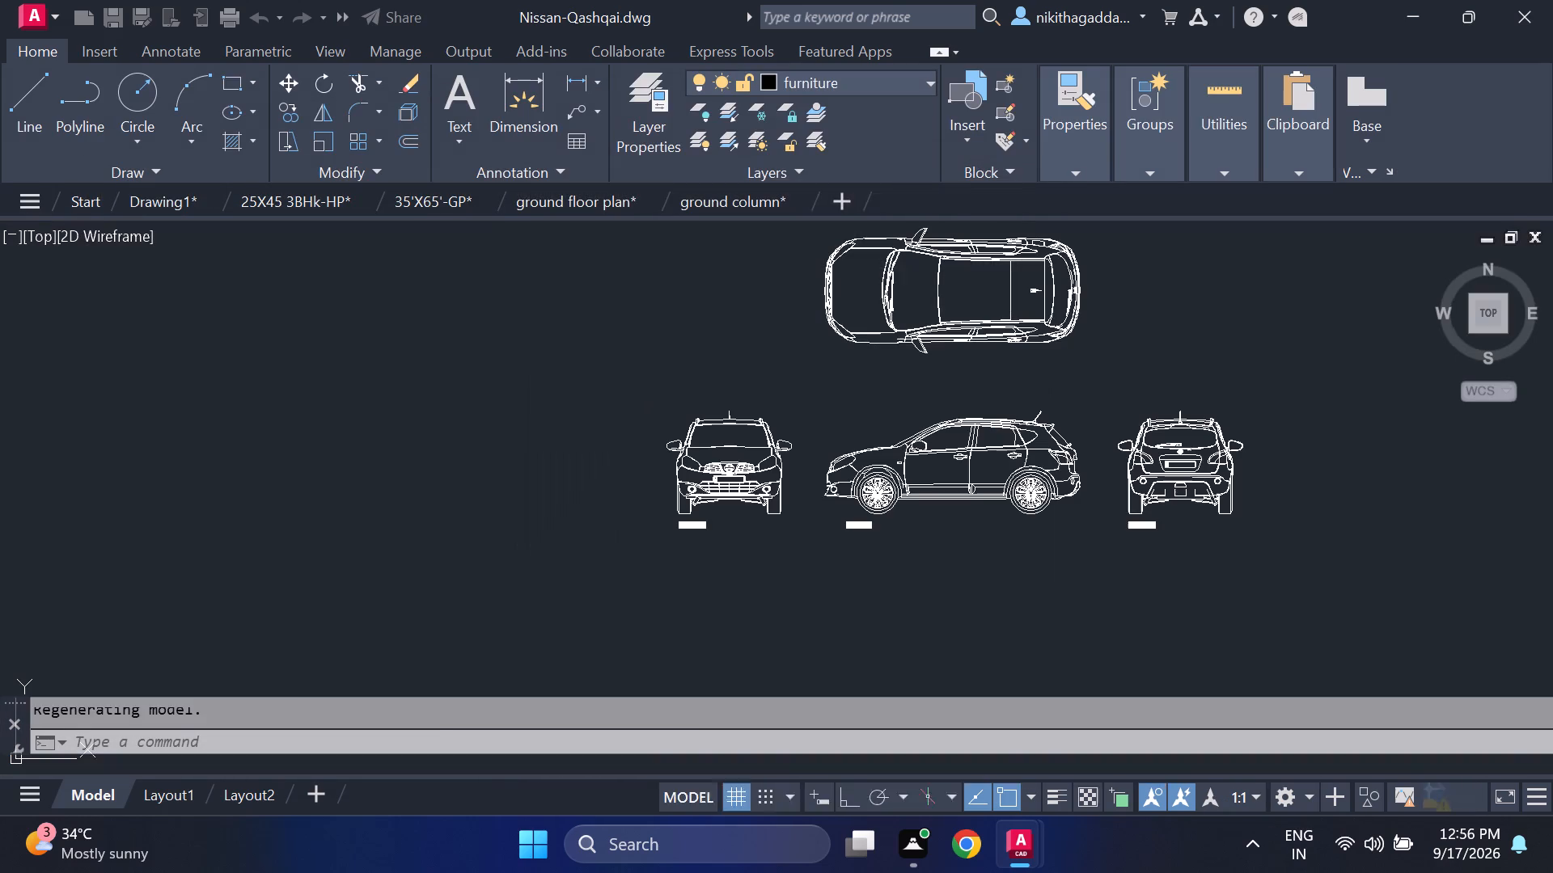
Set the colour of layer 0 to index colour 250 in the Nissan-Qashqai drawing.
{"action": "scroll", "coordinate": [740, 399], "scroll_direction": "down", "scroll_amount": 3}
{"action": "scroll", "coordinate": [834, 343], "scroll_direction": "up", "scroll_amount": 3}
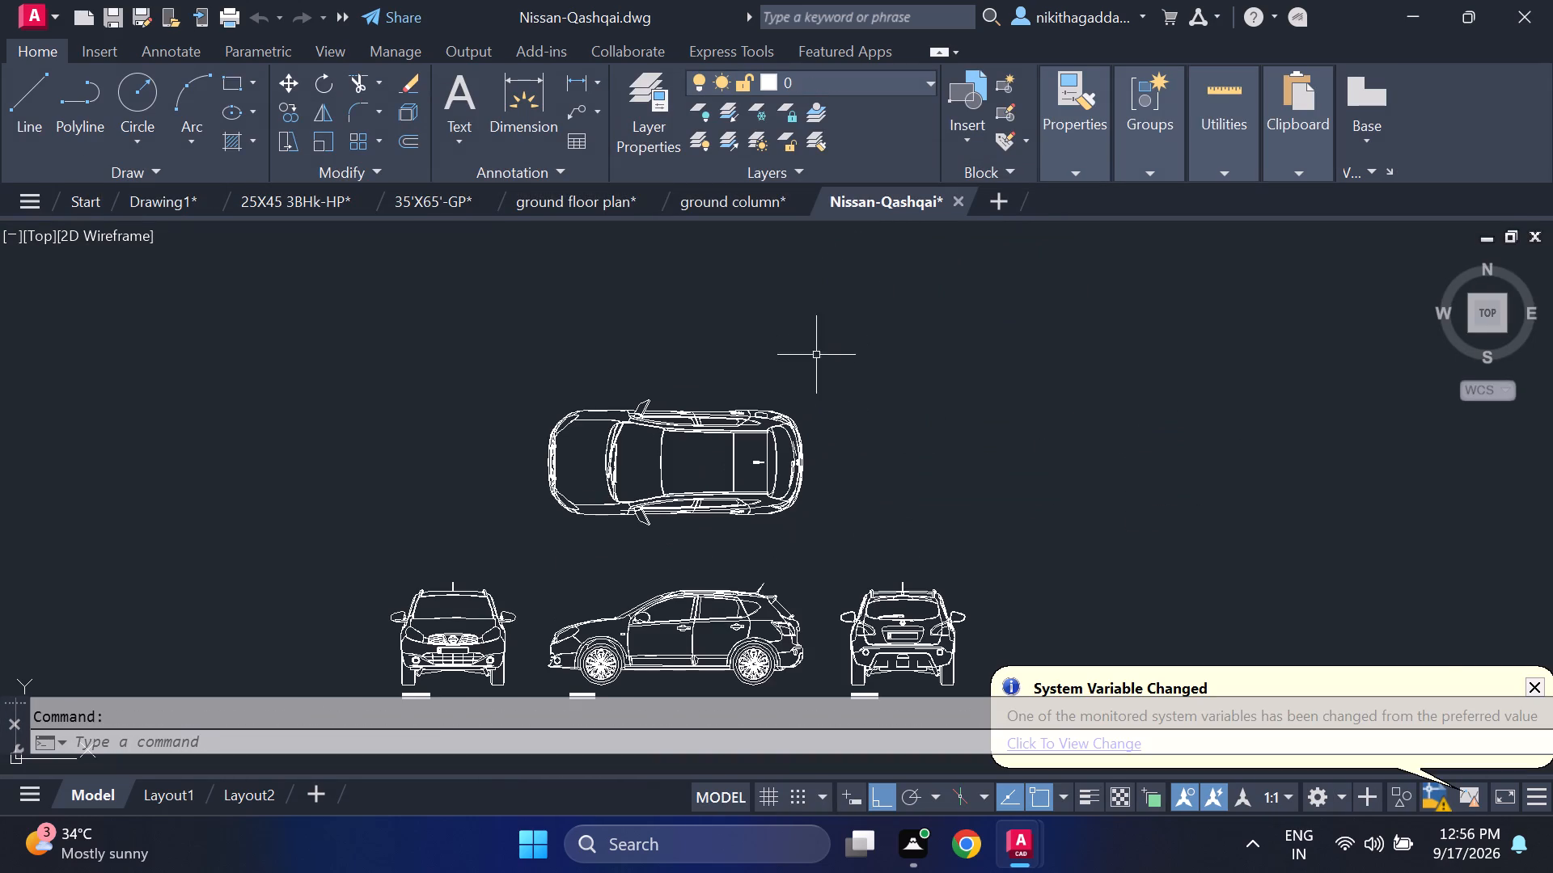
{"action": "left_click_drag", "start_coordinate": [833, 373], "coordinate": [820, 377]}
{"action": "left_click", "coordinate": [493, 521]}
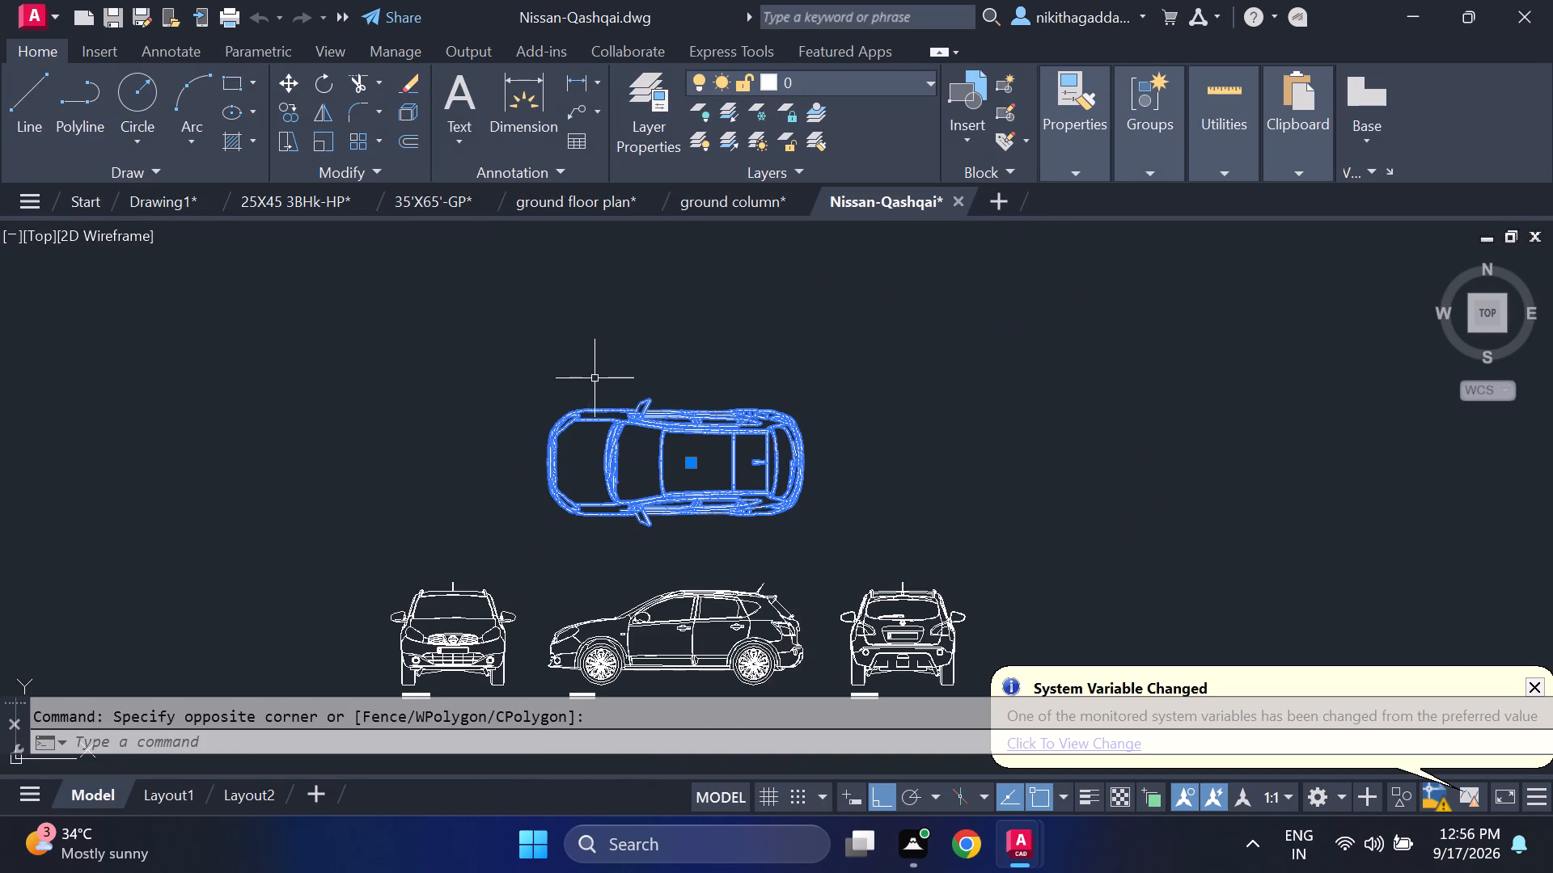
{"action": "left_click_drag", "start_coordinate": [743, 377], "coordinate": [730, 380]}
{"action": "left_click_drag", "start_coordinate": [492, 482], "coordinate": [486, 472]}
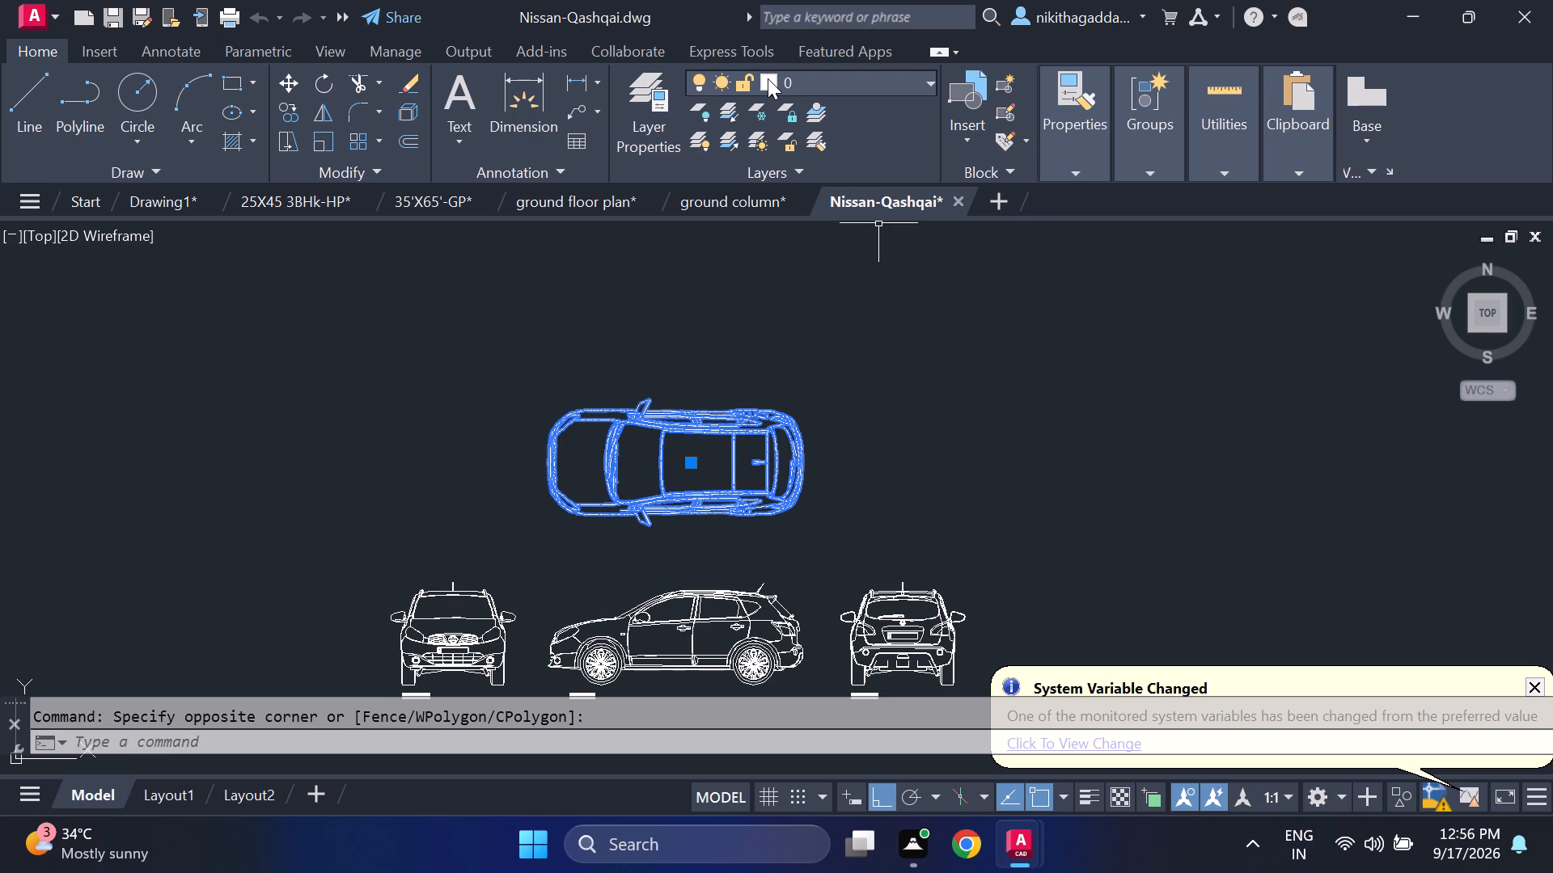
{"action": "left_click", "coordinate": [768, 78]}
{"action": "left_click", "coordinate": [775, 116]}
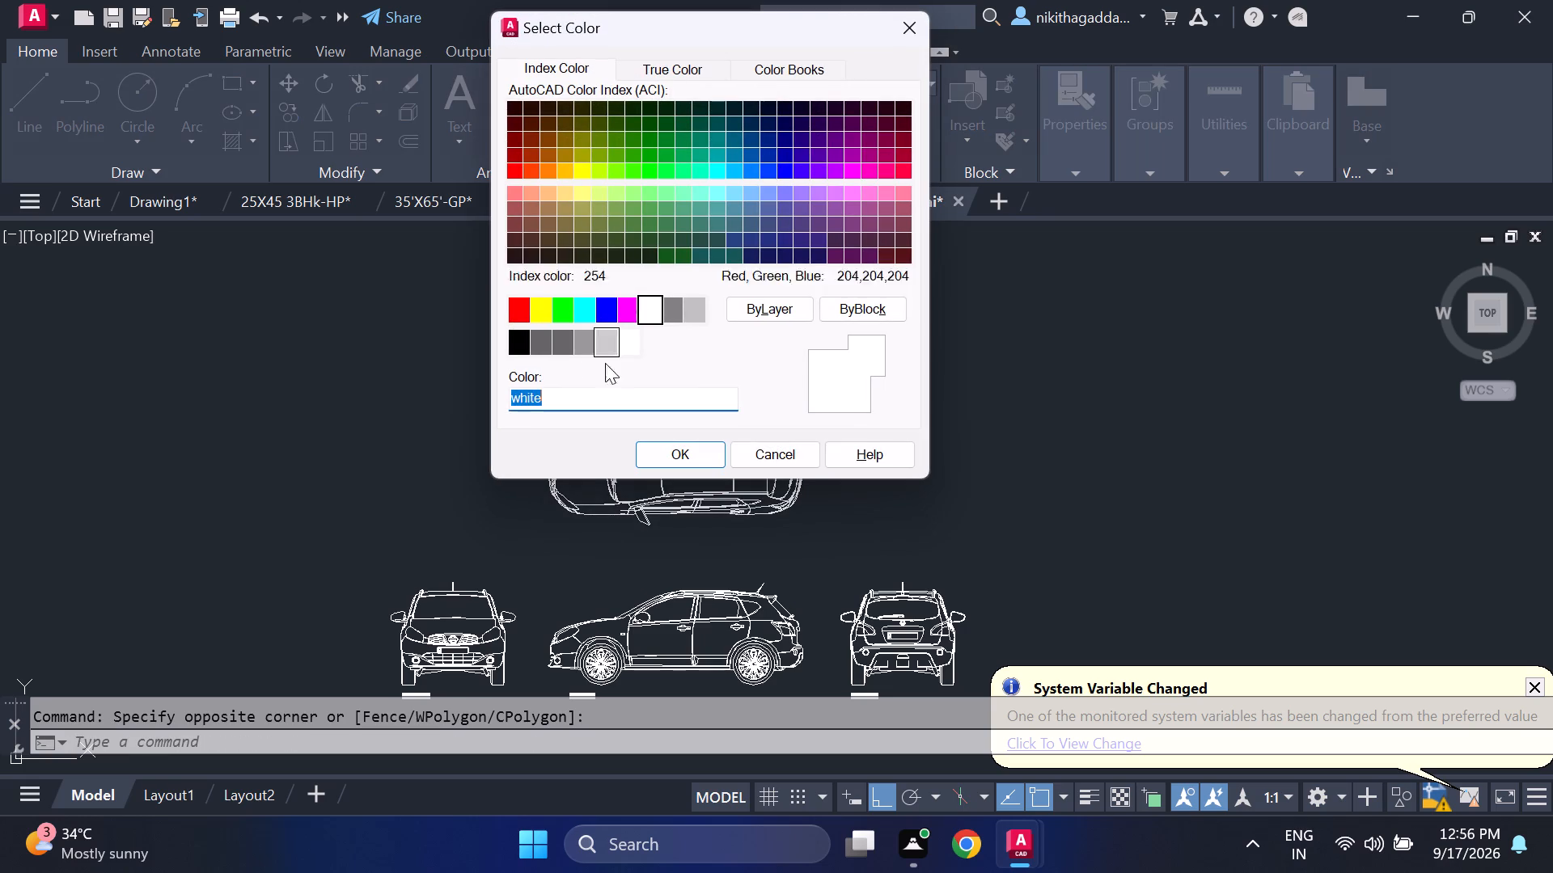
{"action": "left_click", "coordinate": [509, 341]}
{"action": "left_click", "coordinate": [677, 450]}
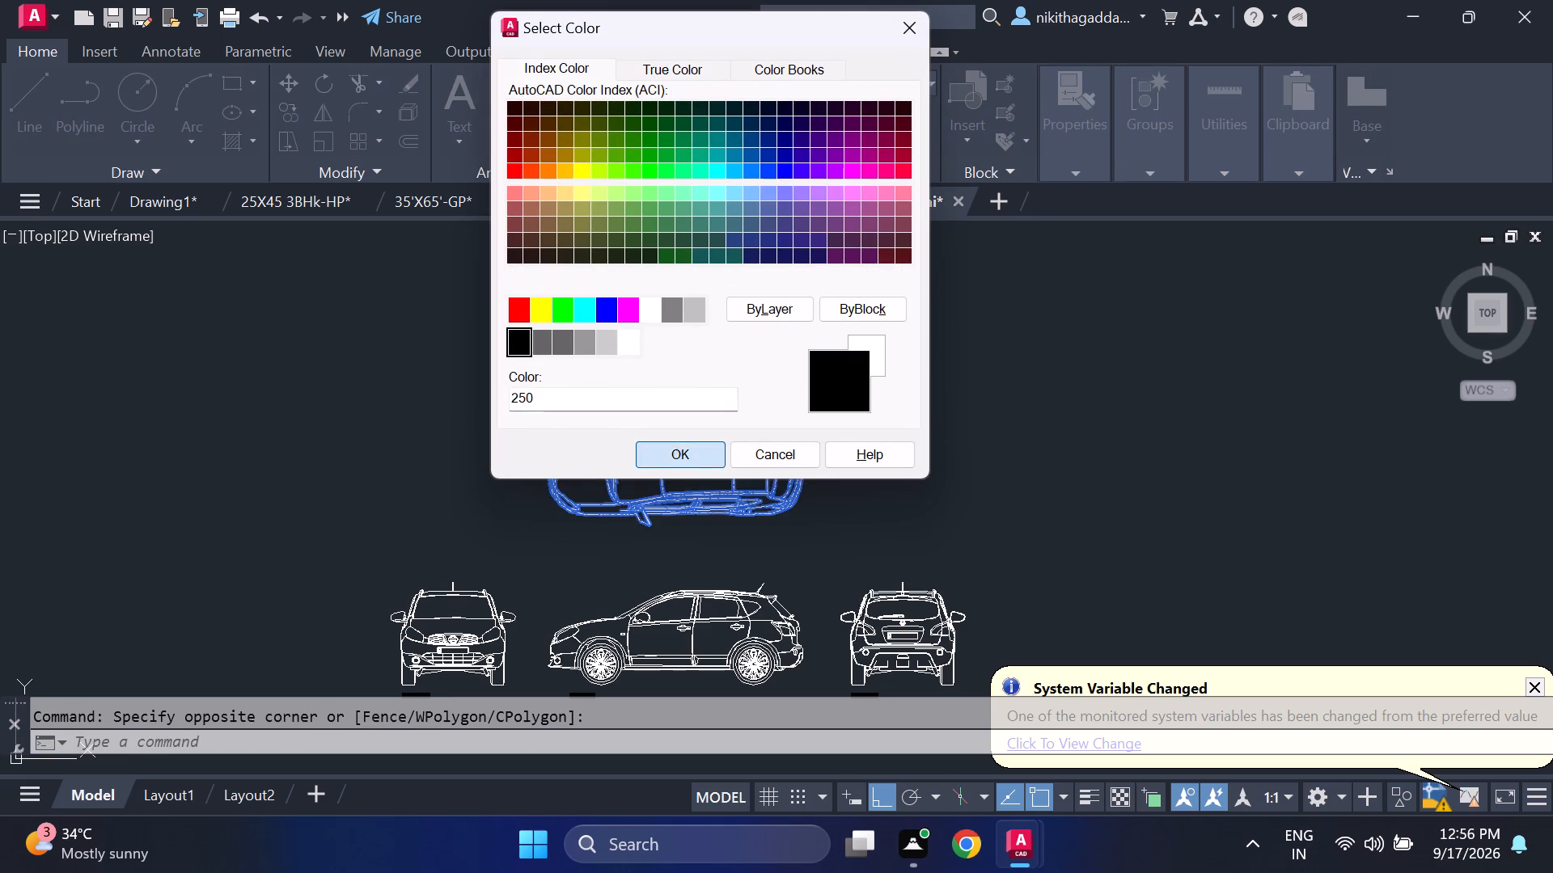
{"action": "key", "text": "Escape"}
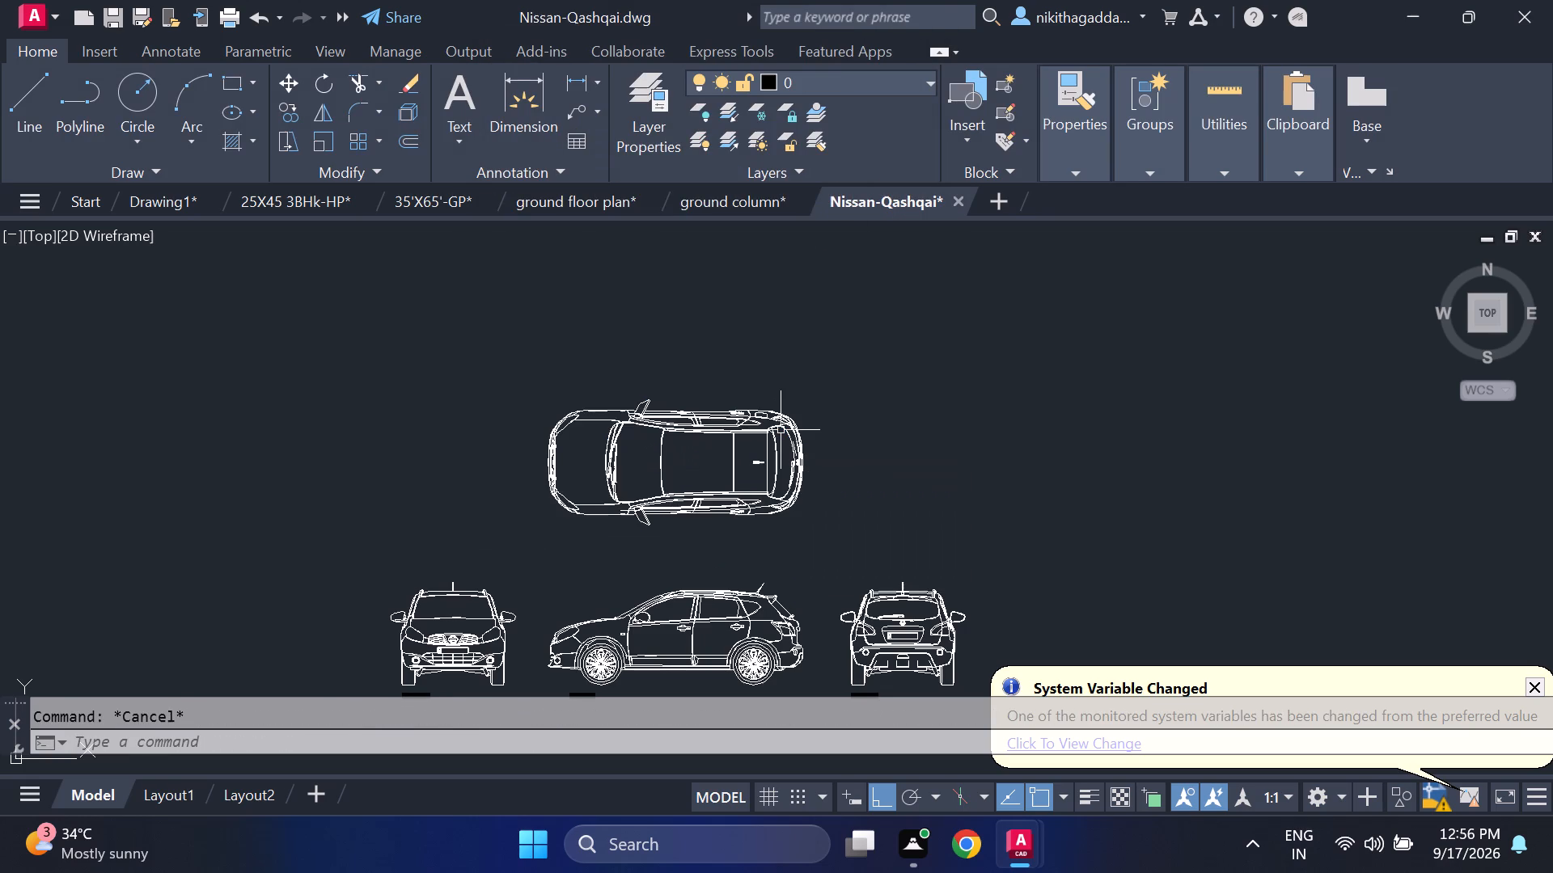
Set the colour of the Edges layer to index colour 250 in the Nissan-Qashqai drawing.
{"action": "left_click_drag", "start_coordinate": [775, 348], "coordinate": [765, 355]}
{"action": "left_click_drag", "start_coordinate": [507, 530], "coordinate": [507, 523]}
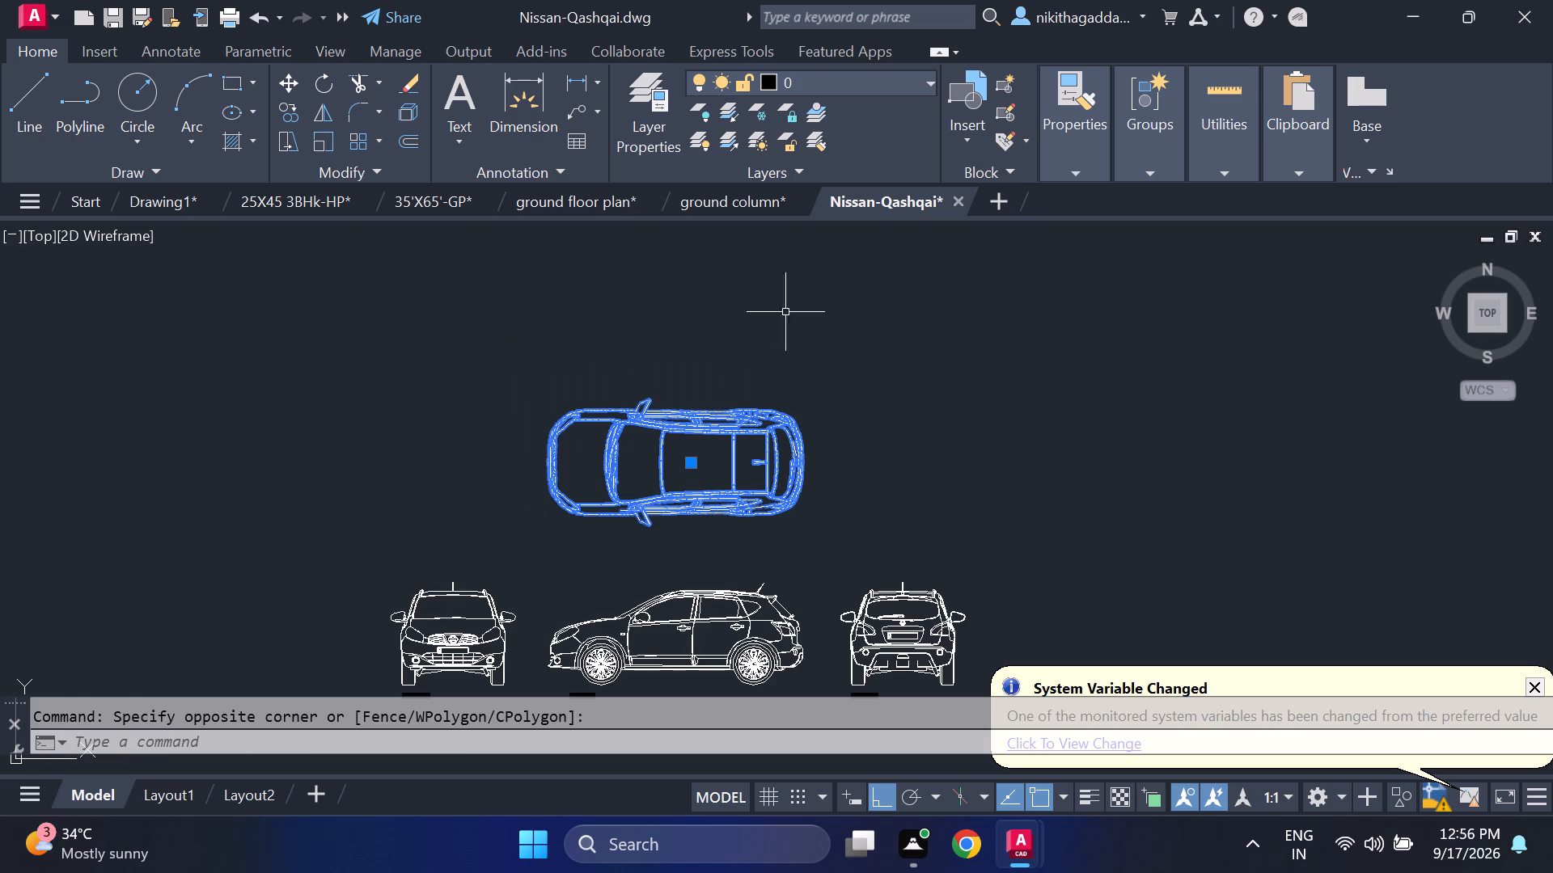
{"action": "left_click", "coordinate": [911, 82]}
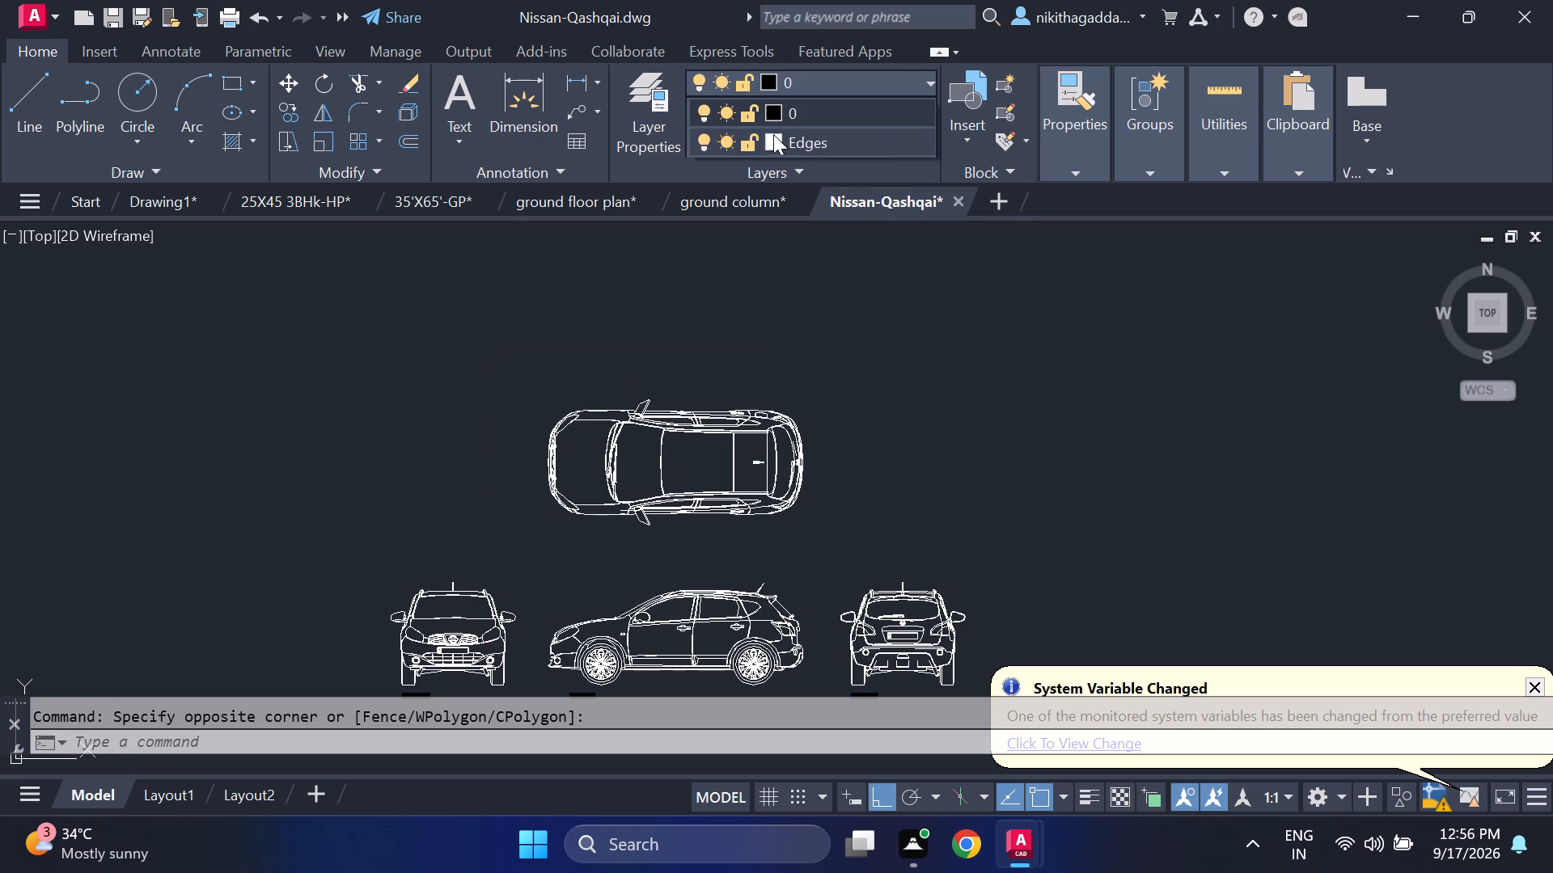
{"action": "left_click", "coordinate": [772, 135]}
{"action": "left_click", "coordinate": [524, 344]}
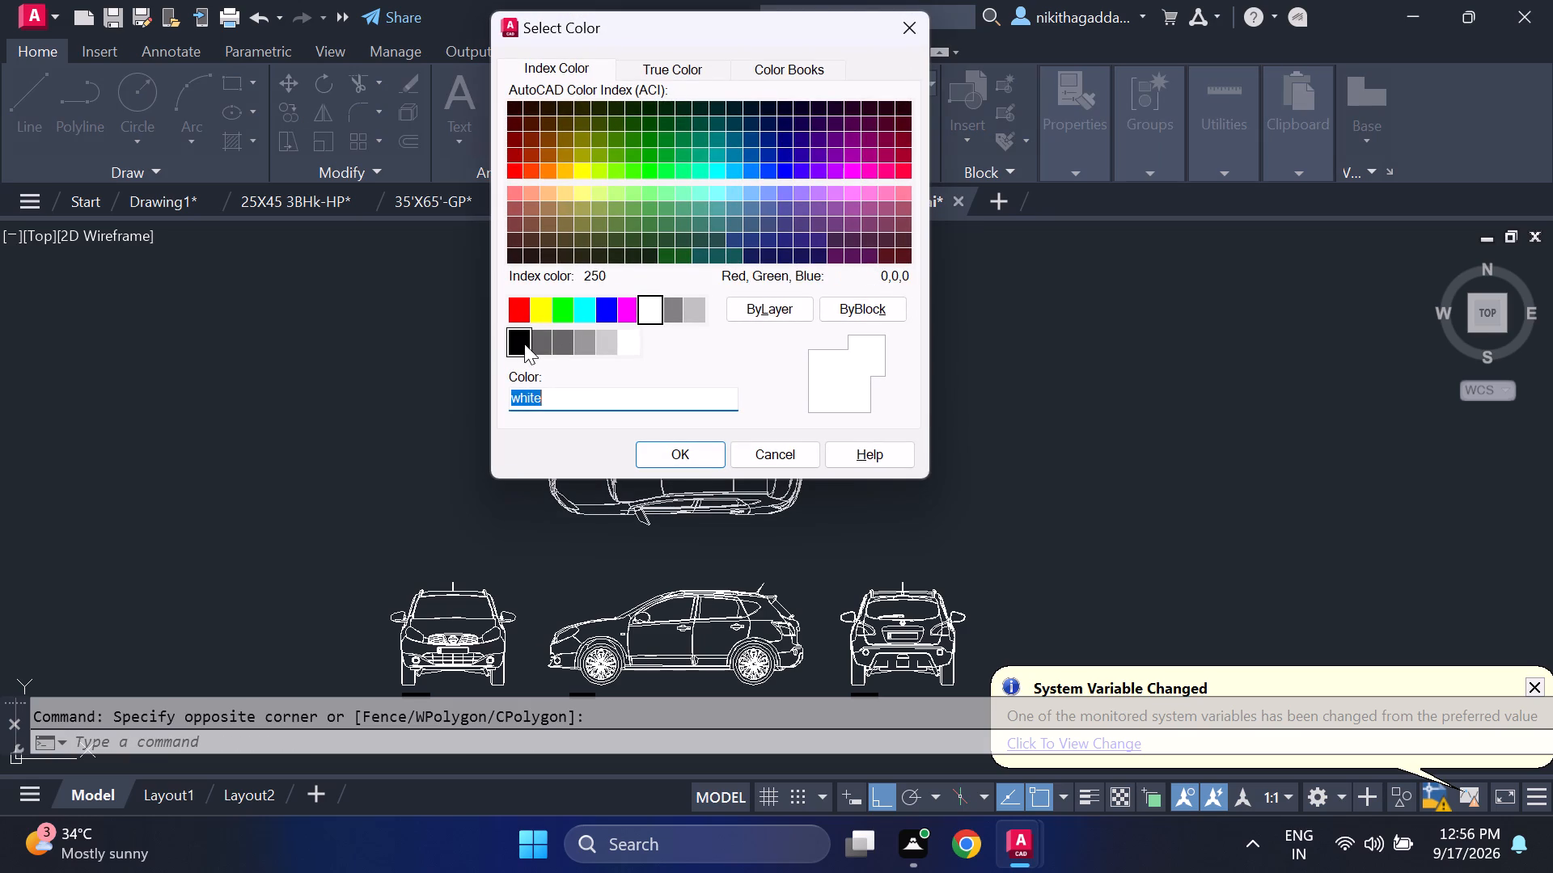
{"action": "left_click", "coordinate": [690, 453]}
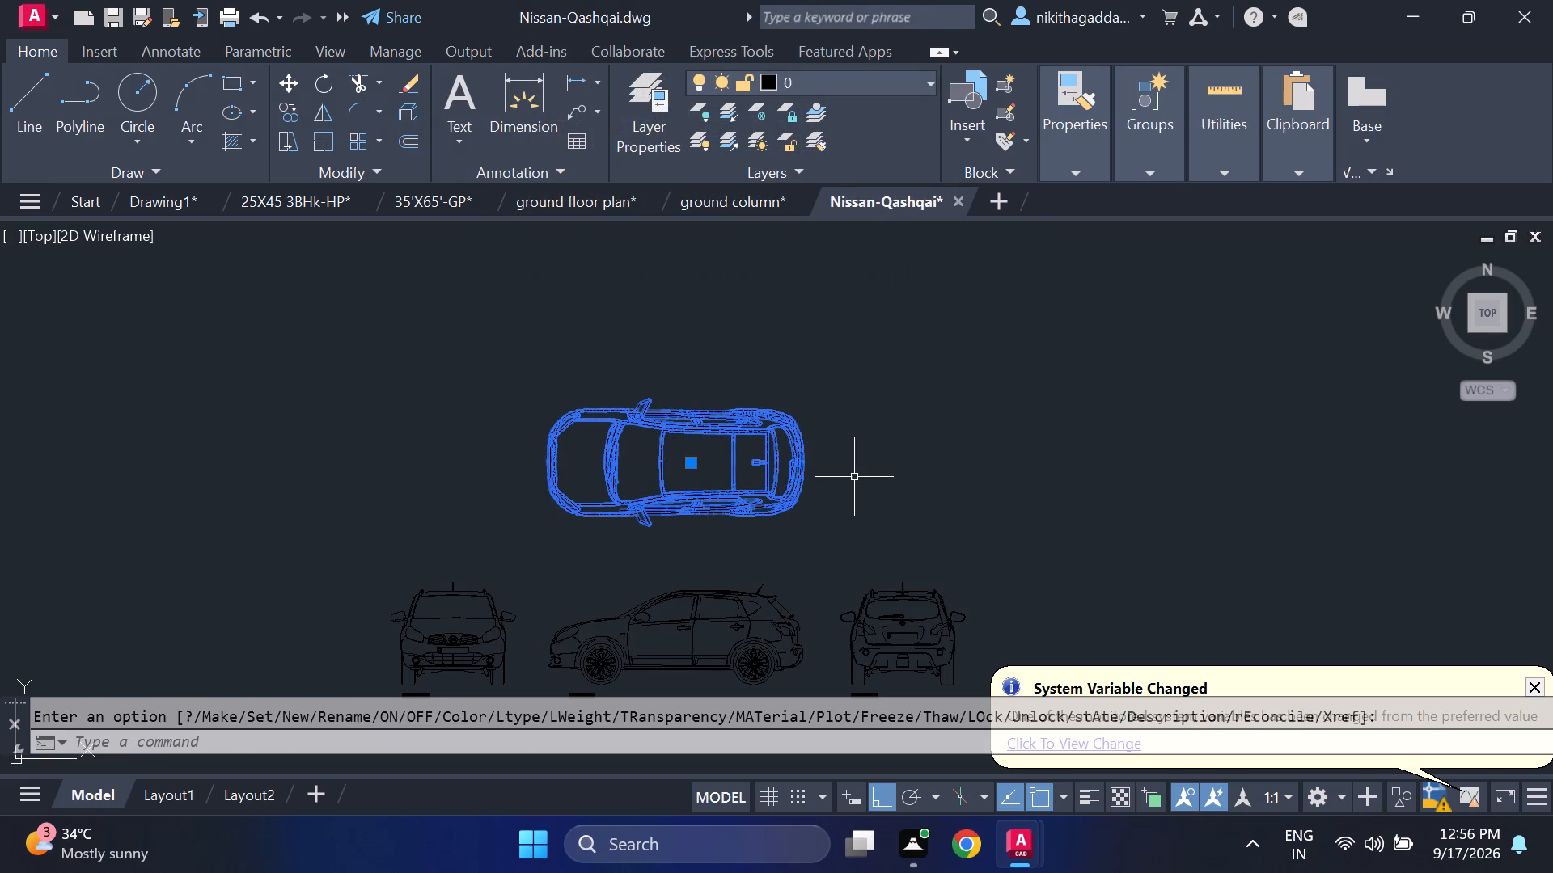
{"action": "key", "text": "Escape"}
Define the car's top view as a block named carr, with its base point near the middle of the car.
{"action": "left_click", "coordinate": [895, 369]}
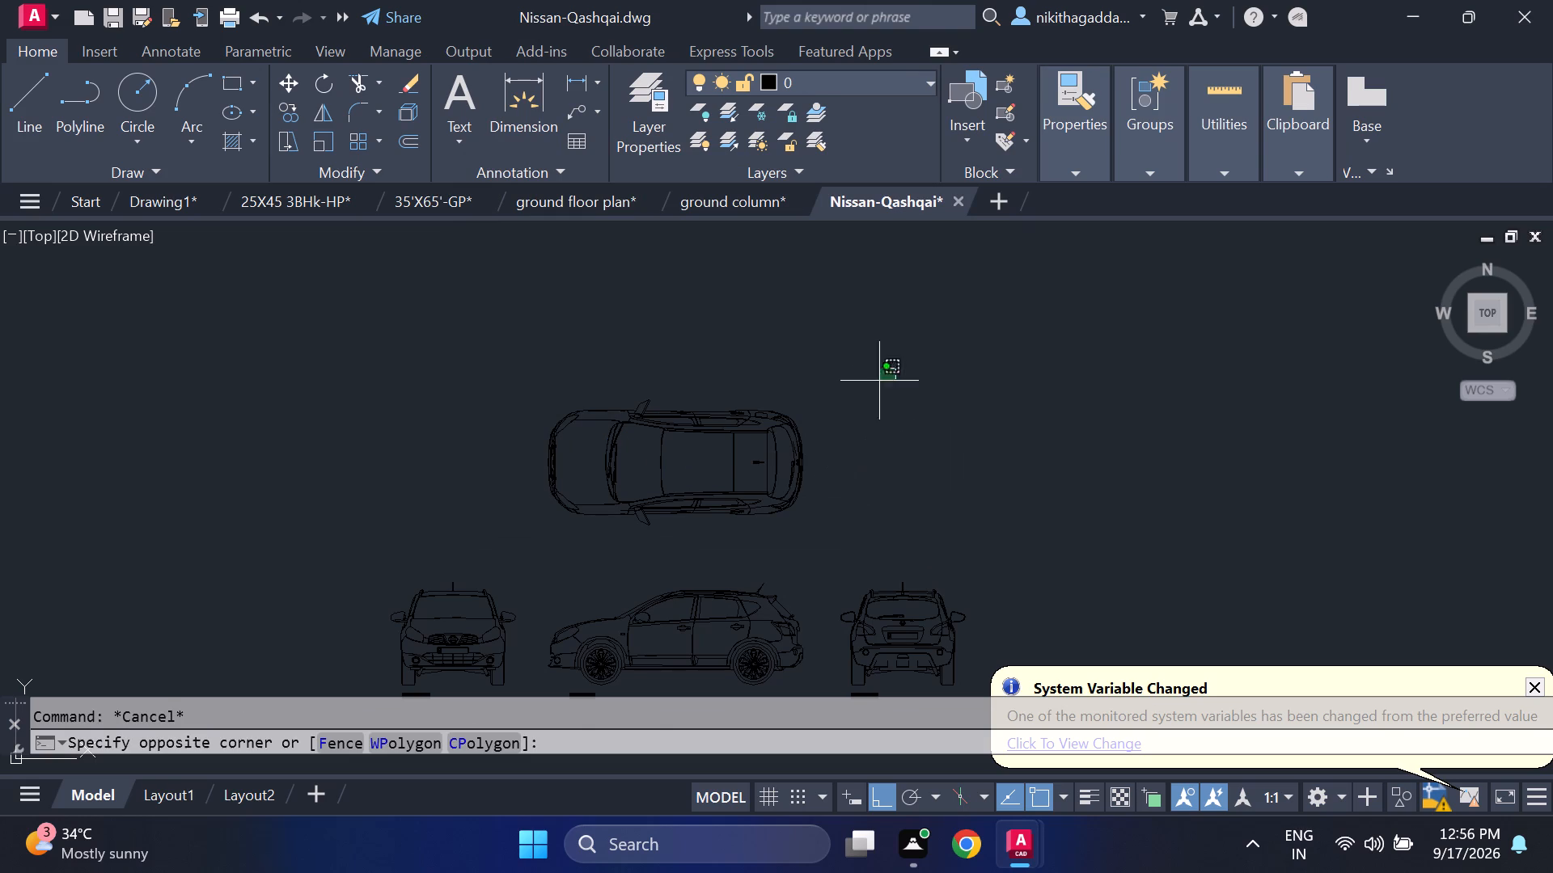
{"action": "left_click", "coordinate": [471, 525]}
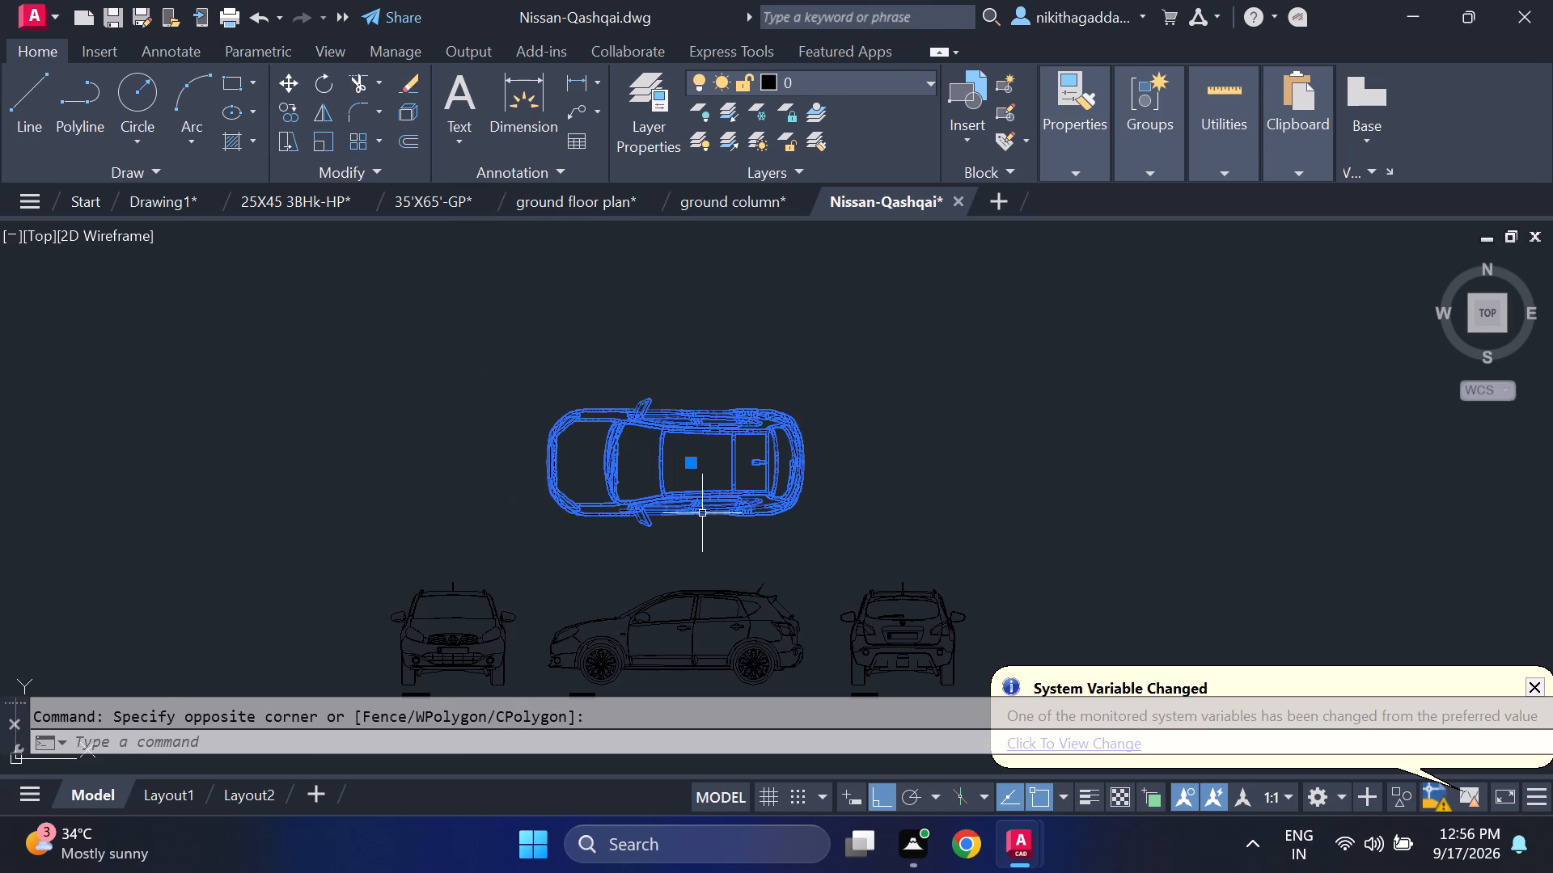
{"action": "key", "text": "b"}
{"action": "key", "text": "Return"}
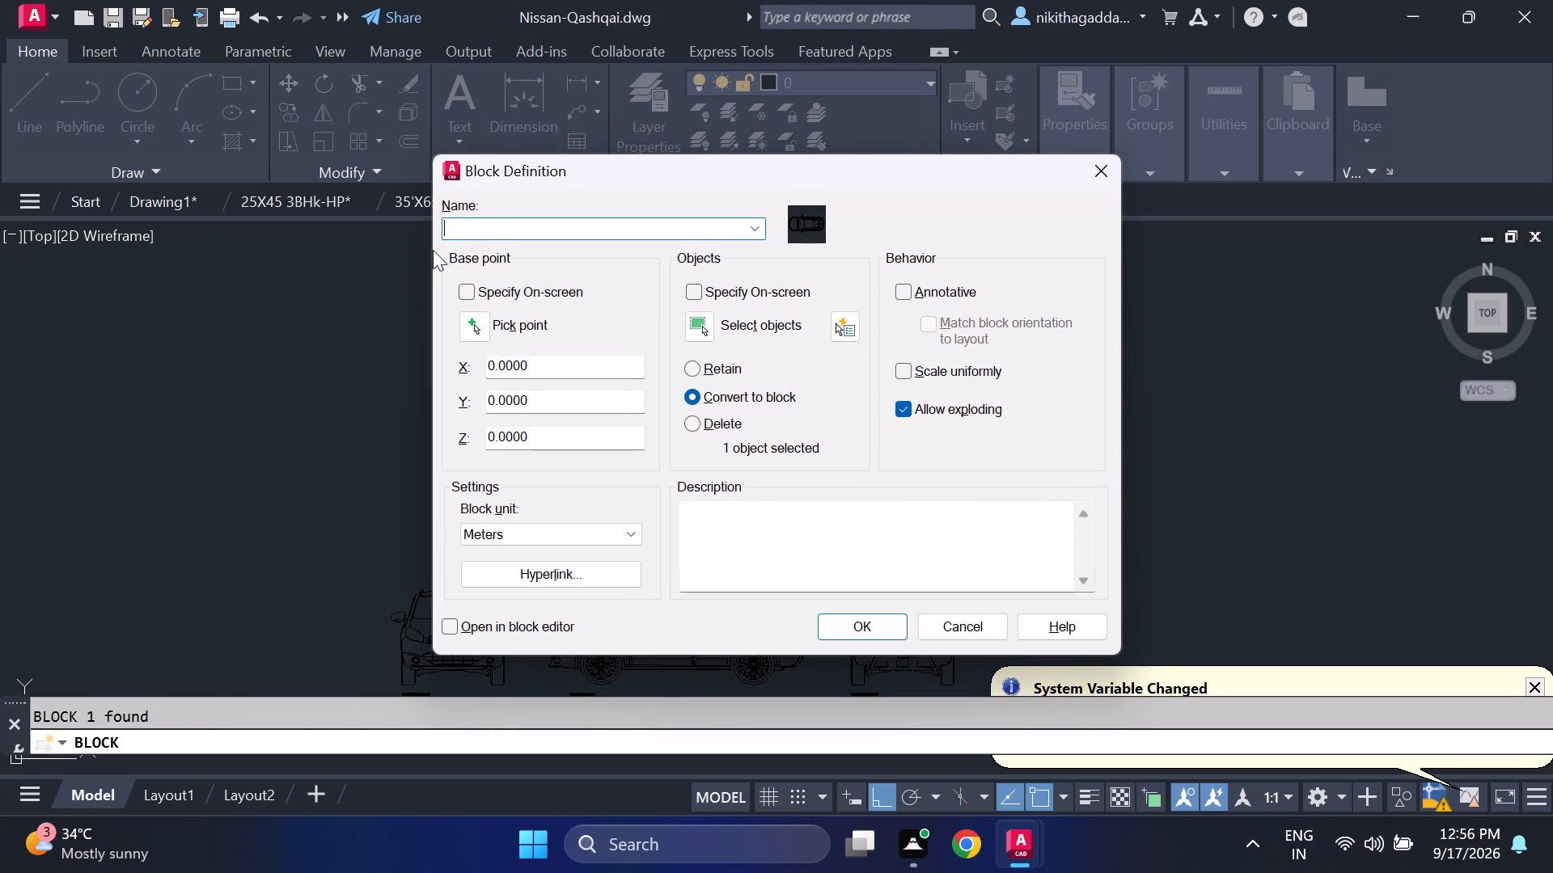
{"action": "type", "text": "carr"}
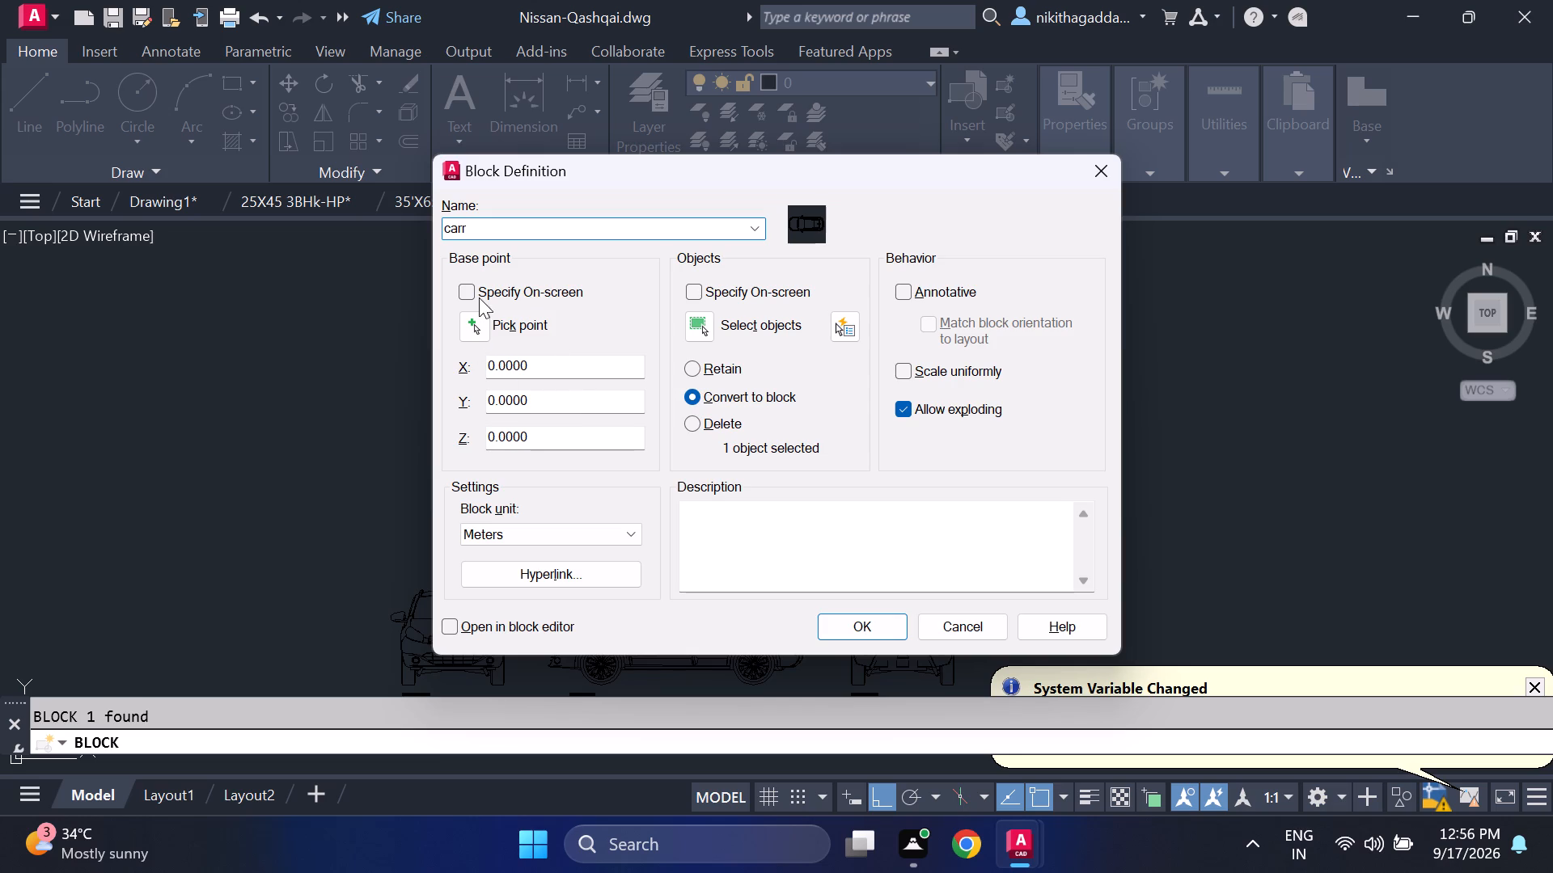
{"action": "left_click", "coordinate": [475, 313]}
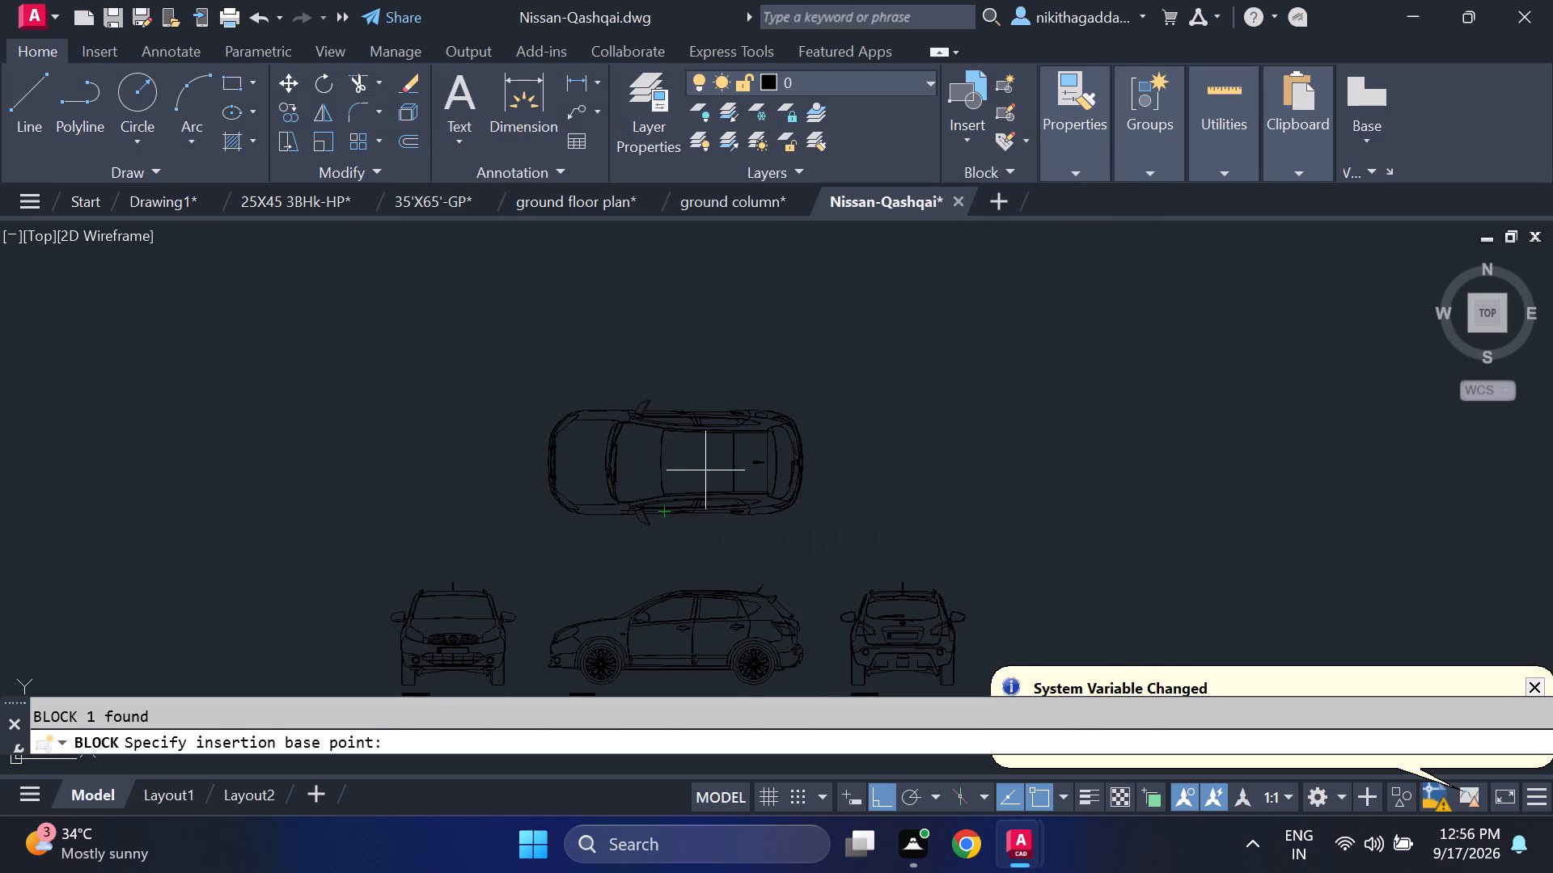
{"action": "left_click", "coordinate": [662, 459]}
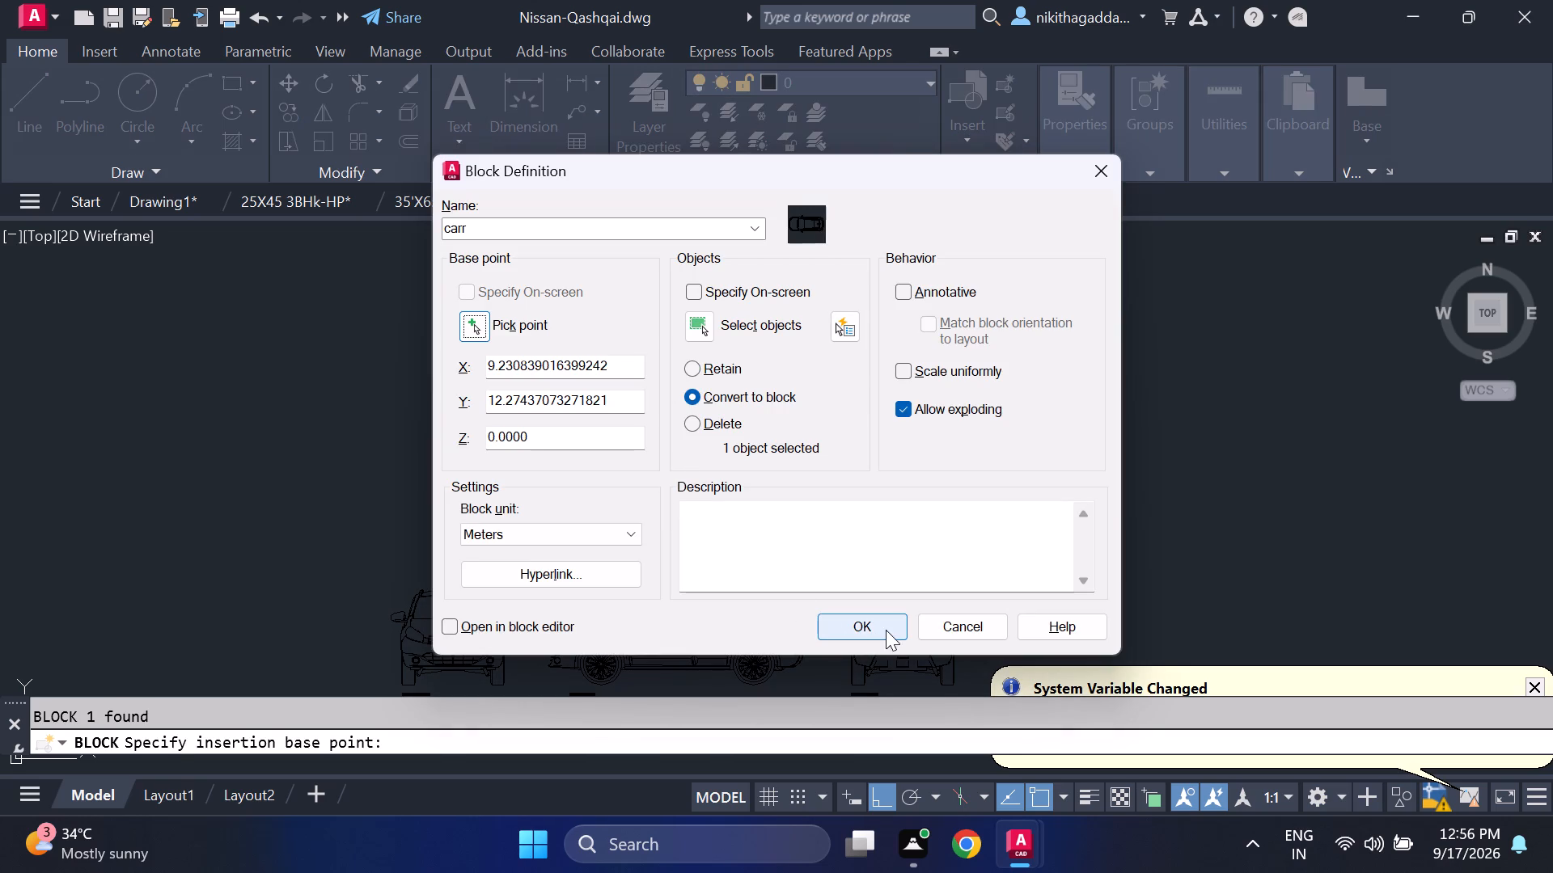
{"action": "left_click", "coordinate": [886, 628]}
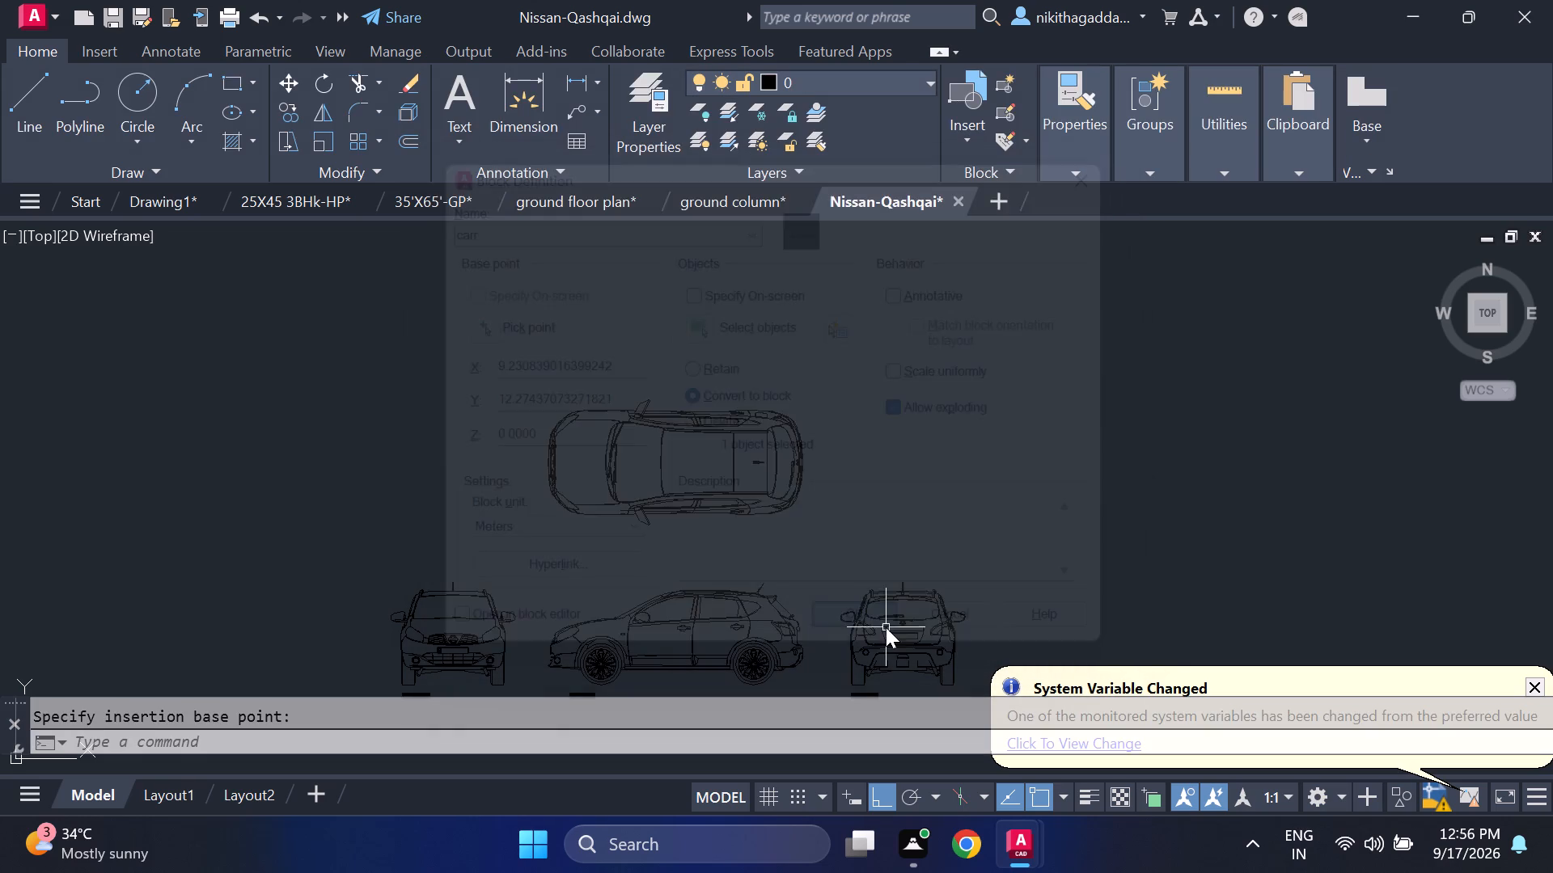
Copy the top-view car block into Drawing1, placing it in the empty space beside the floor plan.
{"action": "left_click", "coordinate": [851, 391]}
{"action": "left_click", "coordinate": [477, 537]}
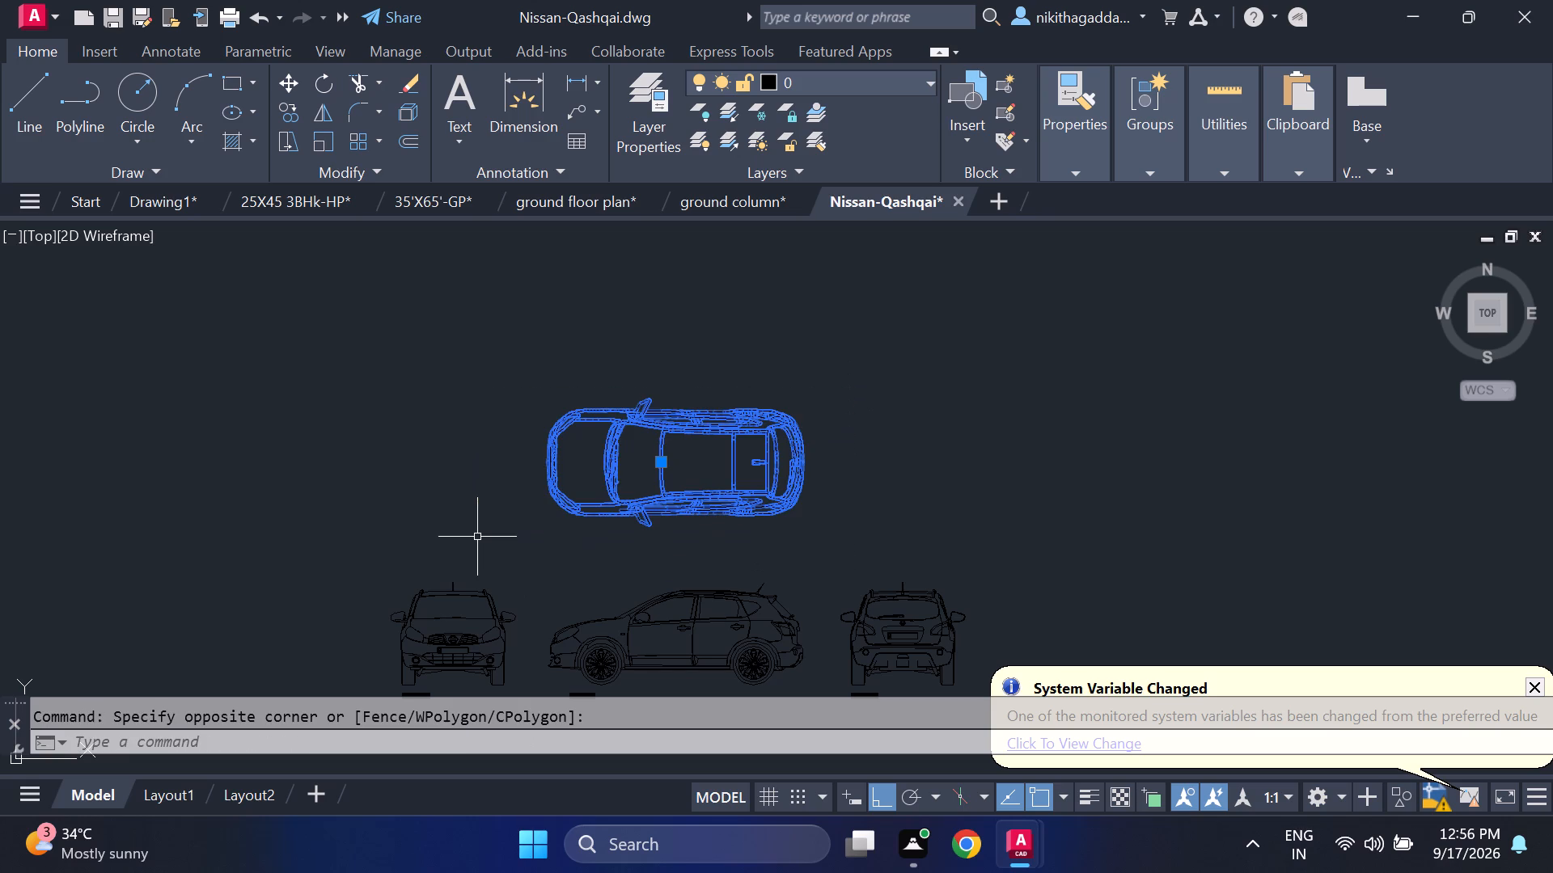
{"action": "key", "text": "ctrl+c"}
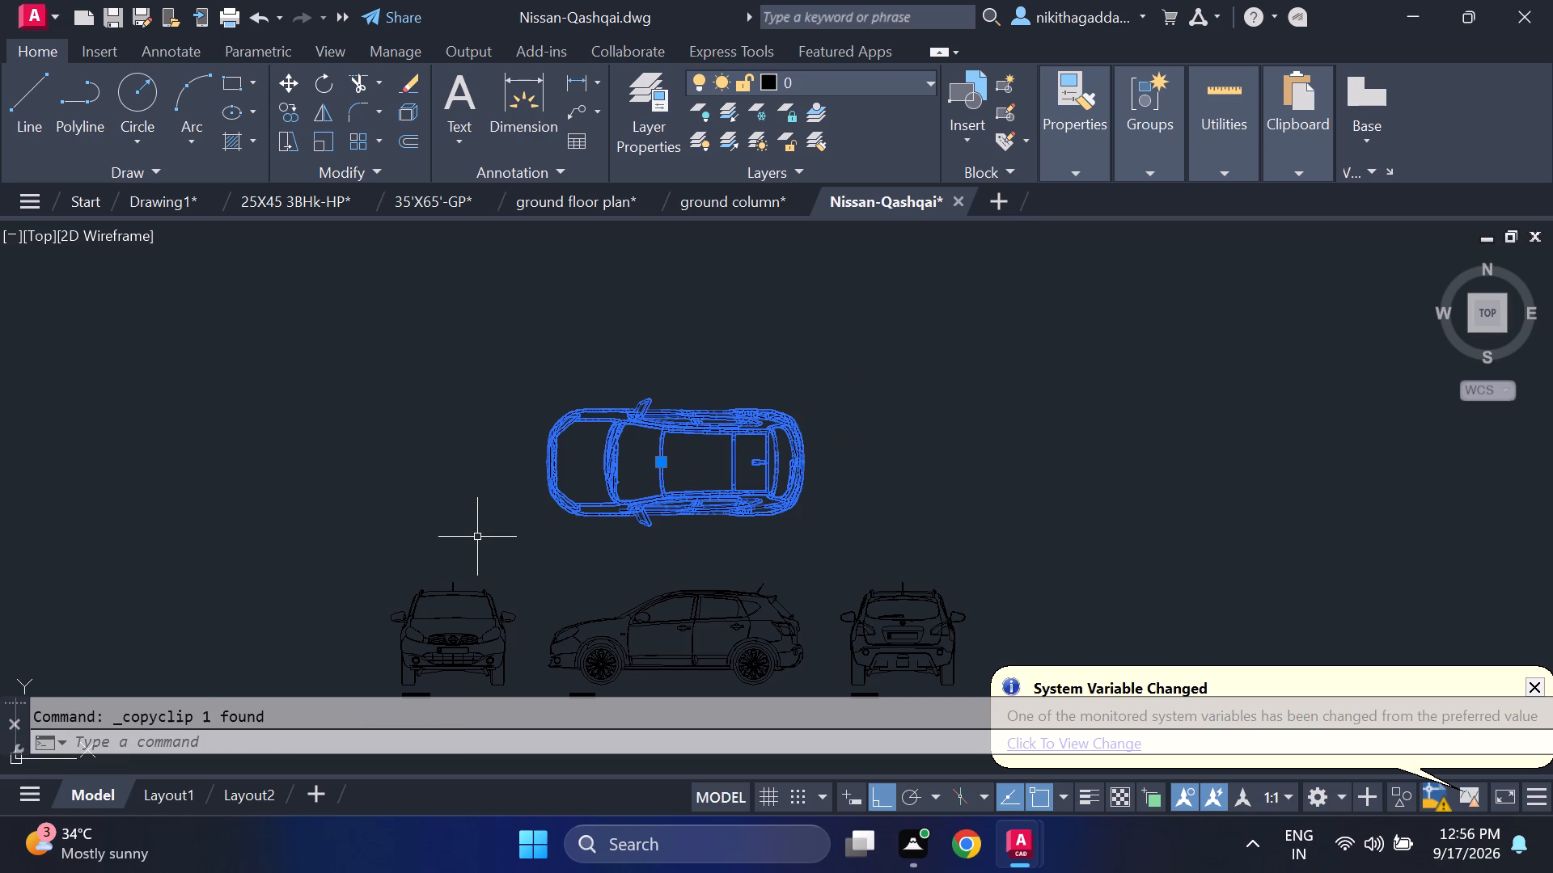
{"action": "left_click", "coordinate": [158, 197]}
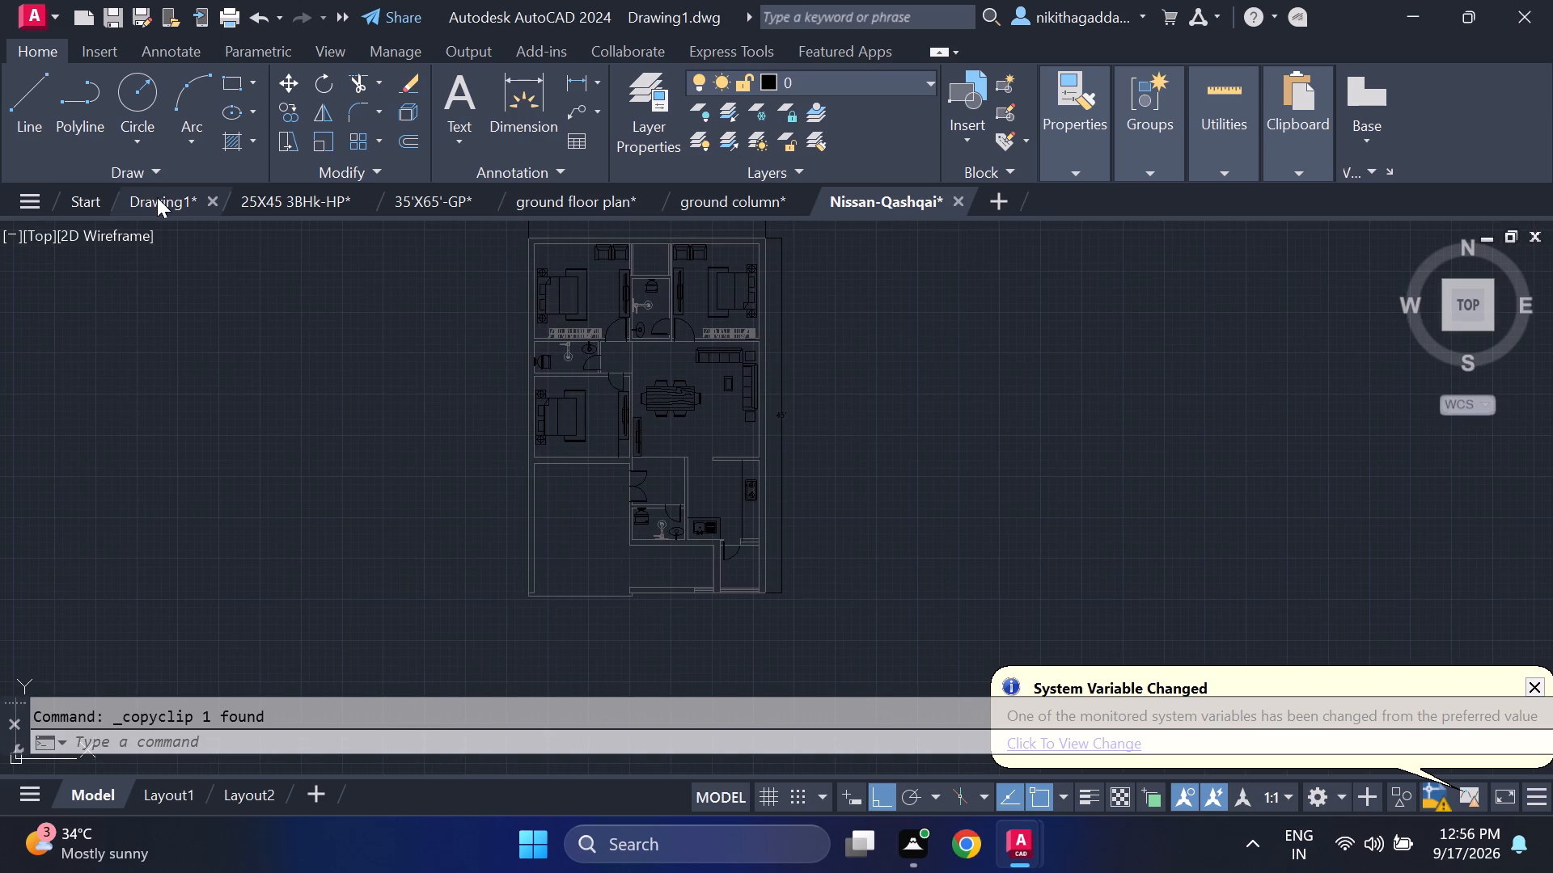
{"action": "key", "text": "ctrl+v"}
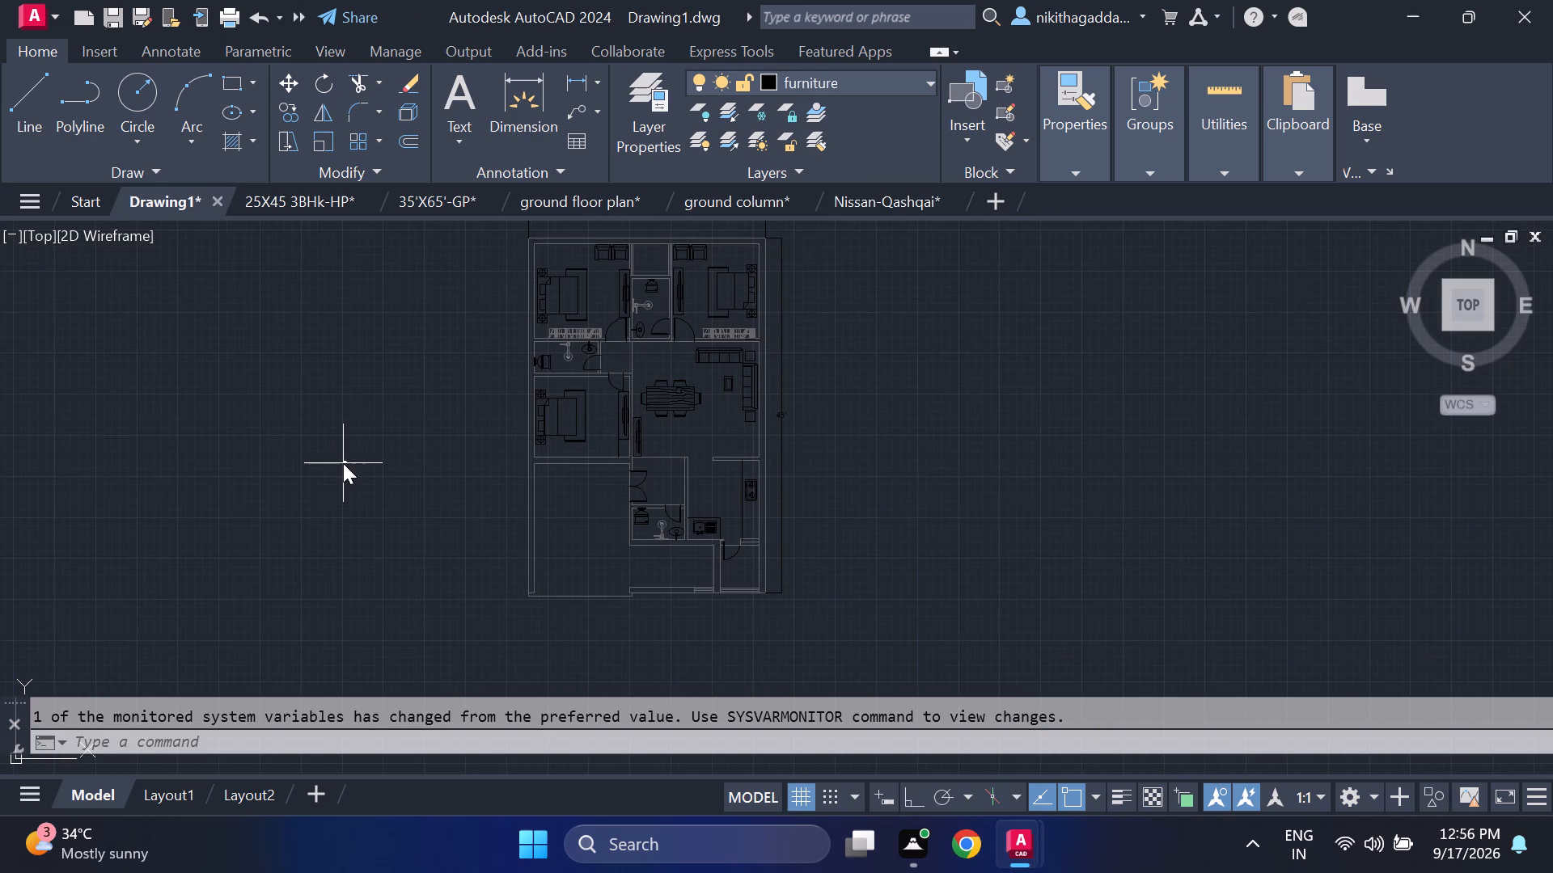
{"action": "scroll", "coordinate": [269, 535], "scroll_direction": "down", "scroll_amount": 4}
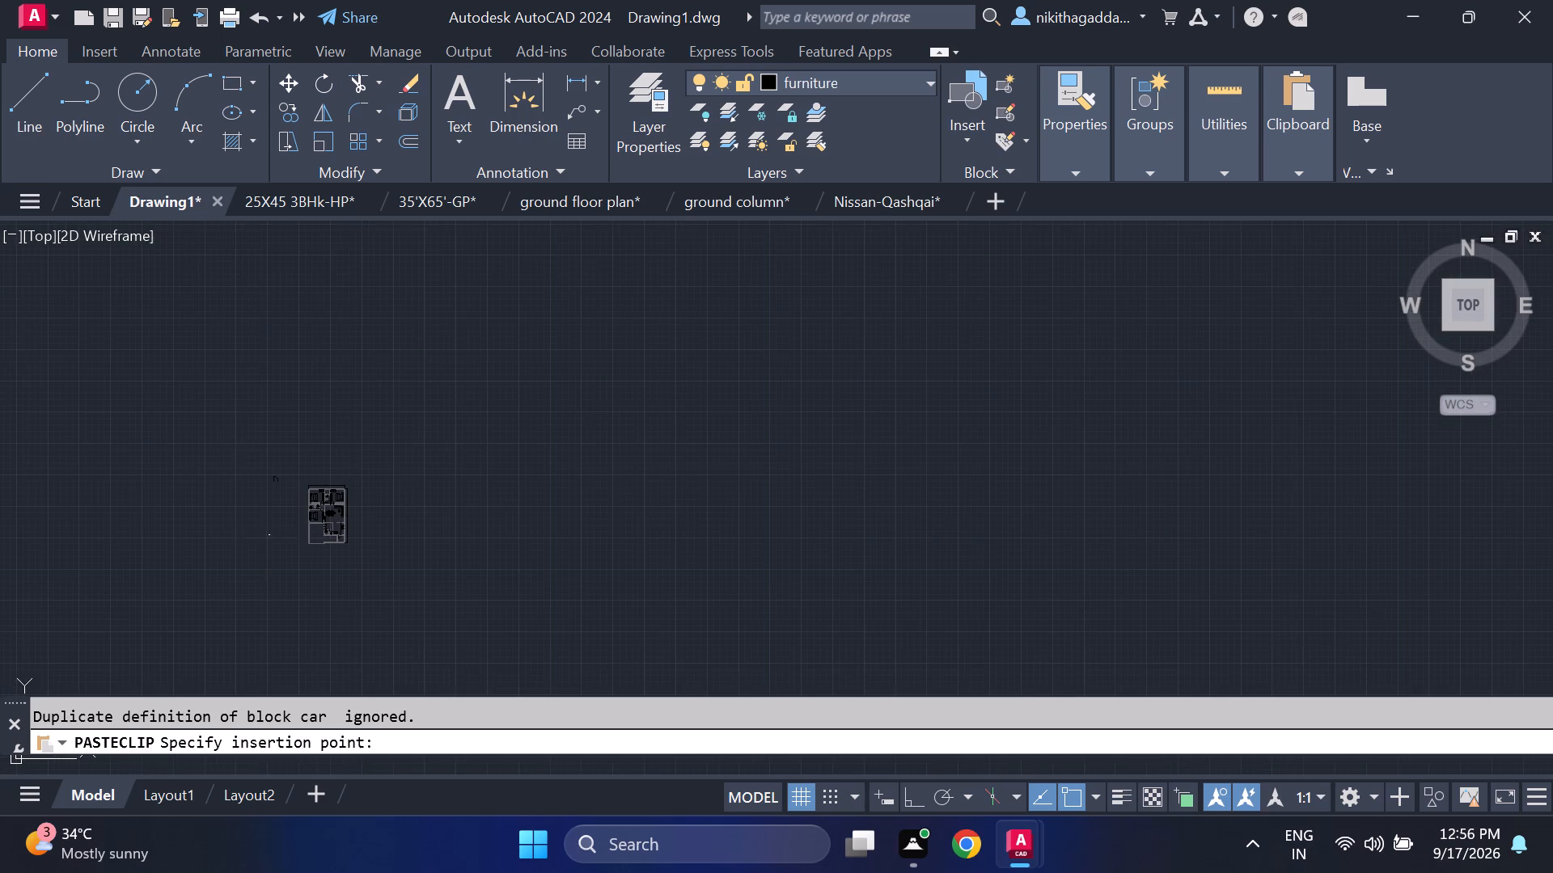
{"action": "scroll", "coordinate": [271, 512], "scroll_direction": "up", "scroll_amount": 7}
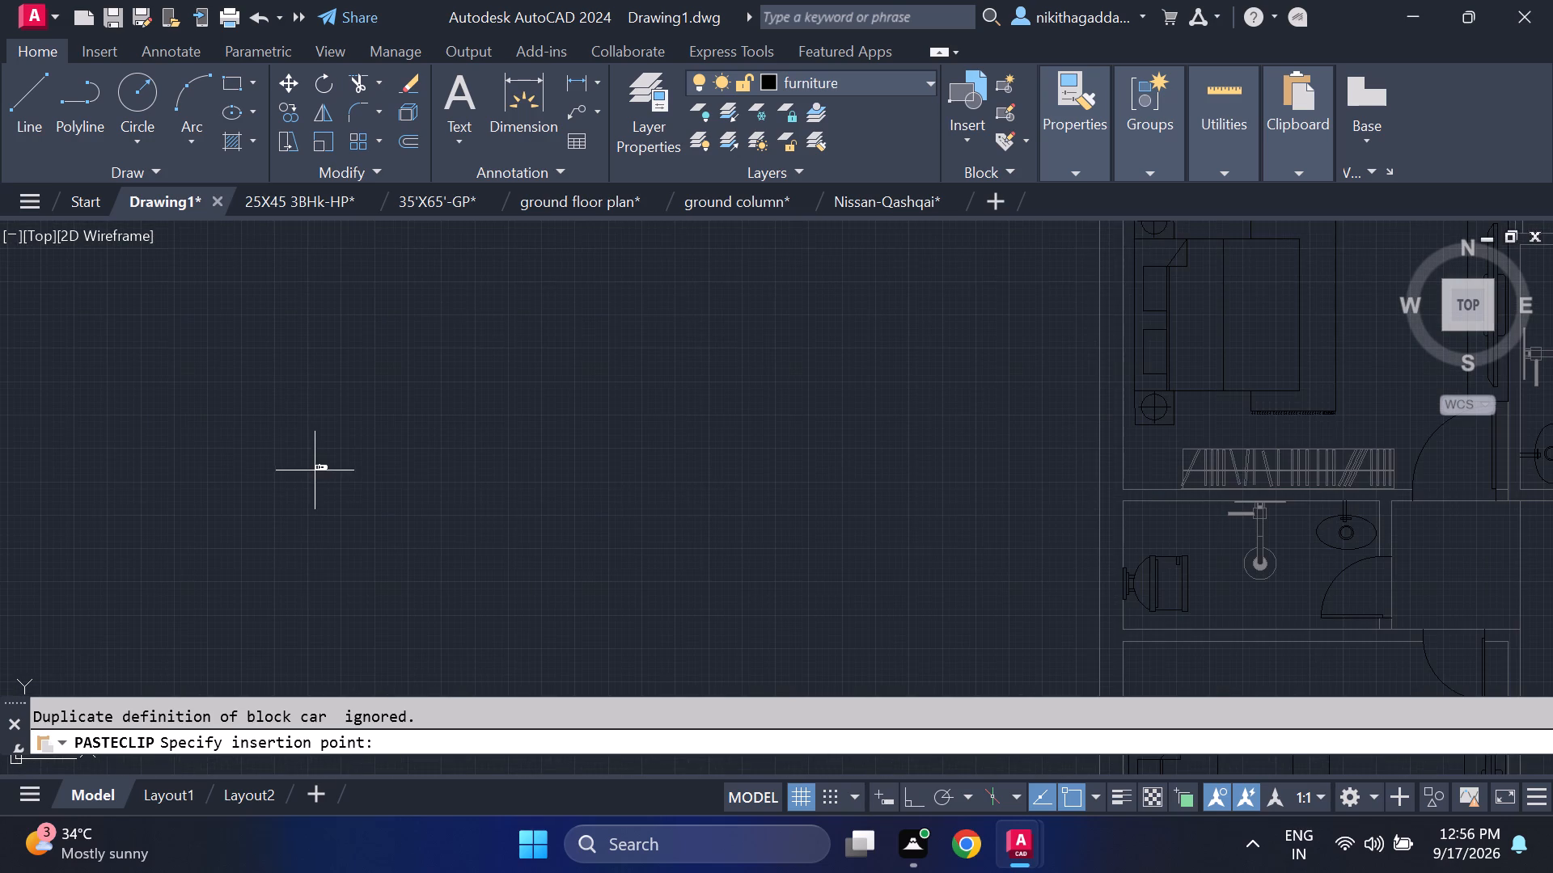
{"action": "scroll", "coordinate": [408, 491], "scroll_direction": "up", "scroll_amount": 4}
{"action": "left_click", "coordinate": [630, 451]}
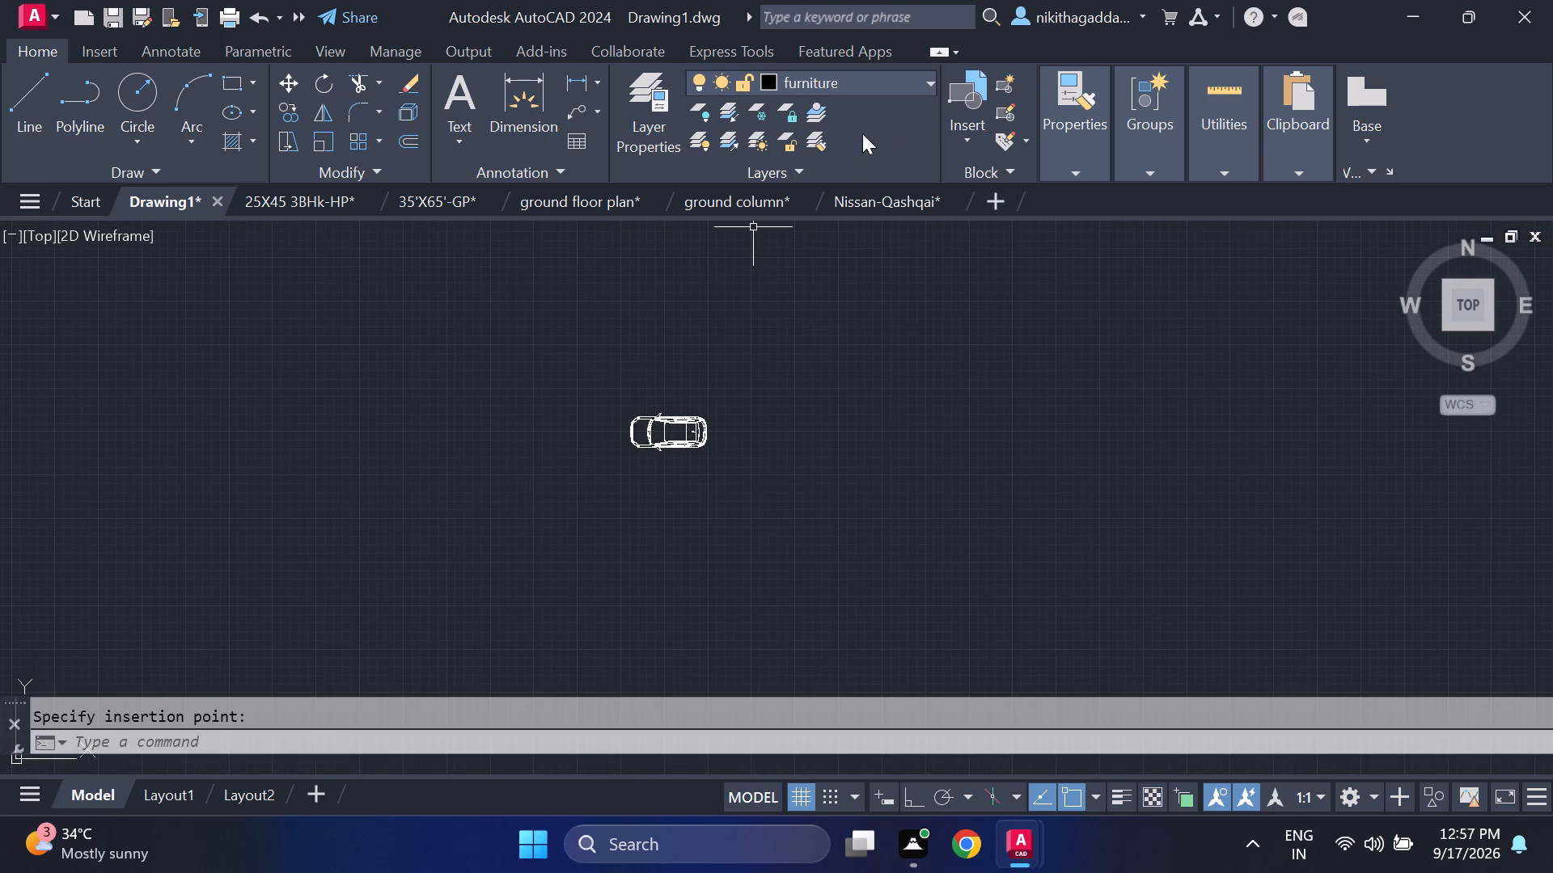
Set the colour of the Edges layer to index colour 250 in Drawing1.
{"action": "left_click", "coordinate": [924, 84]}
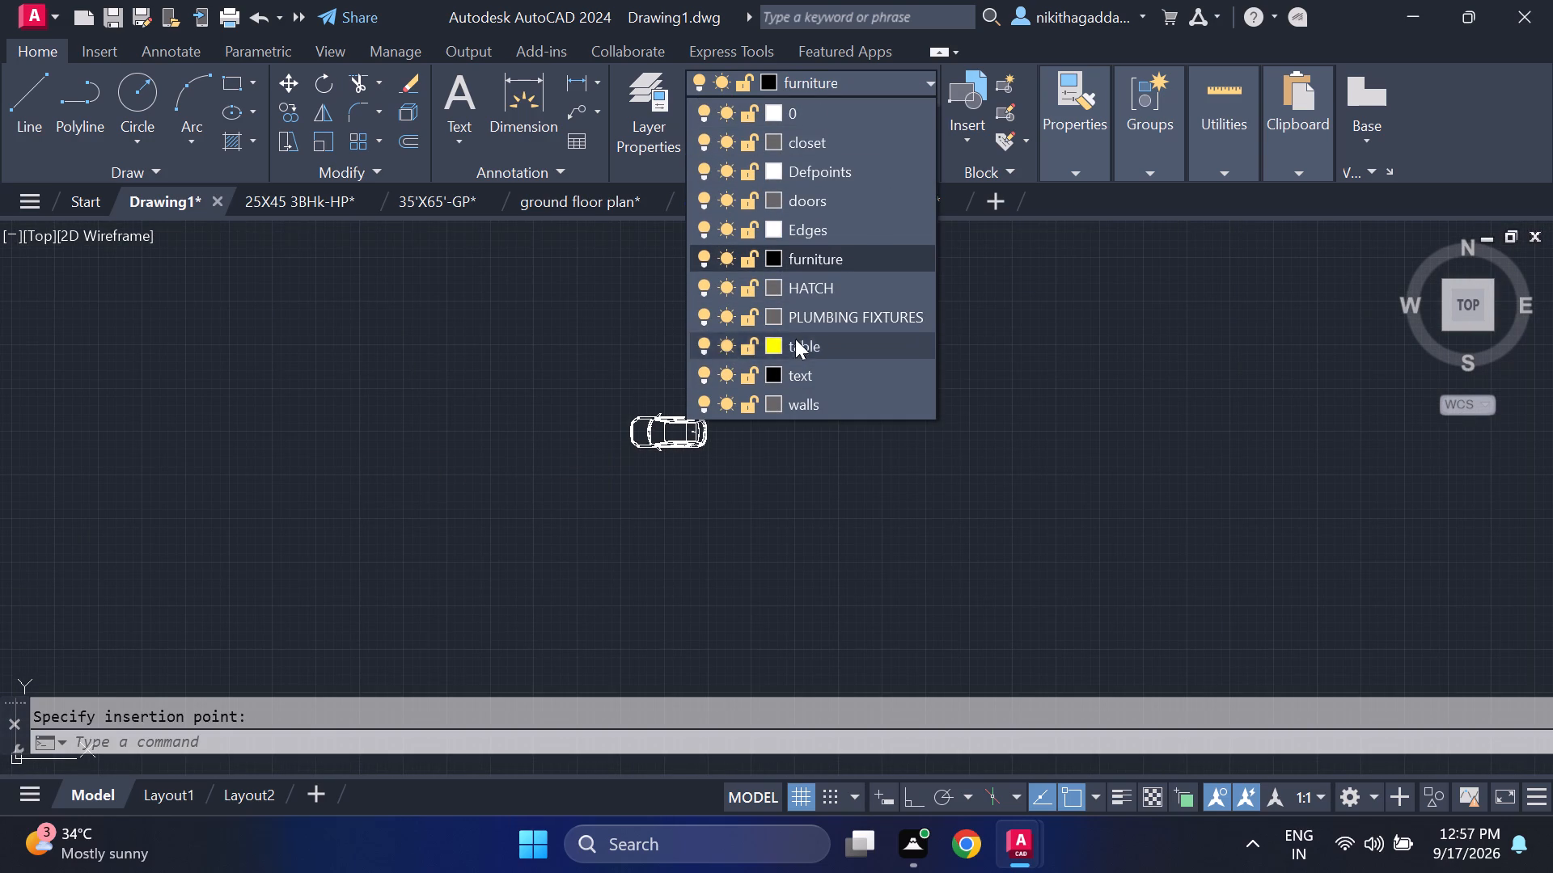
{"action": "left_click", "coordinate": [772, 226]}
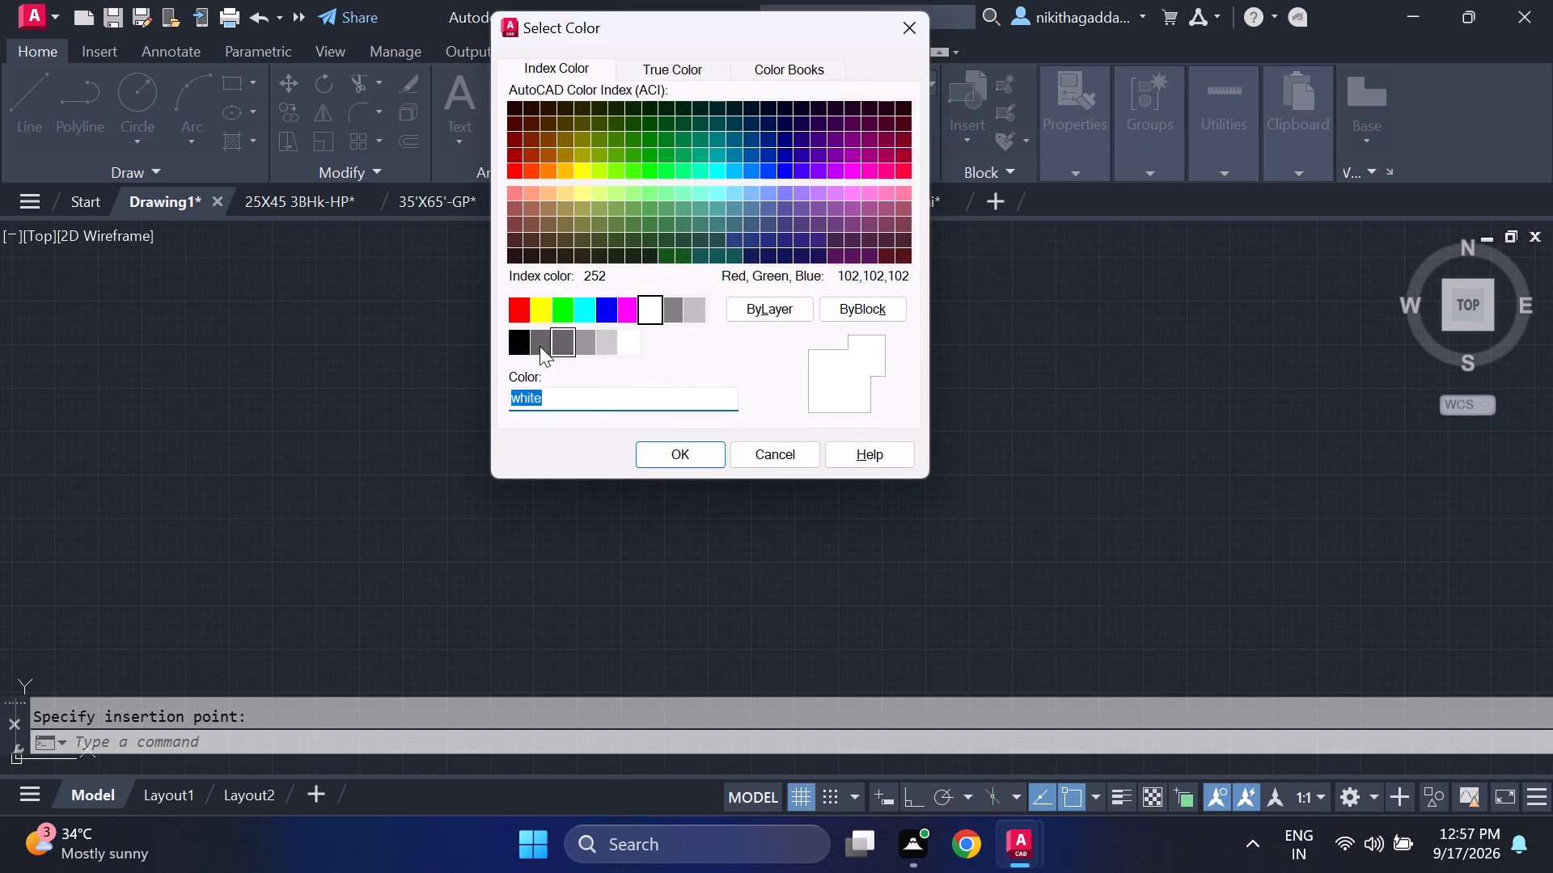
{"action": "left_click", "coordinate": [519, 344]}
{"action": "left_click", "coordinate": [674, 453]}
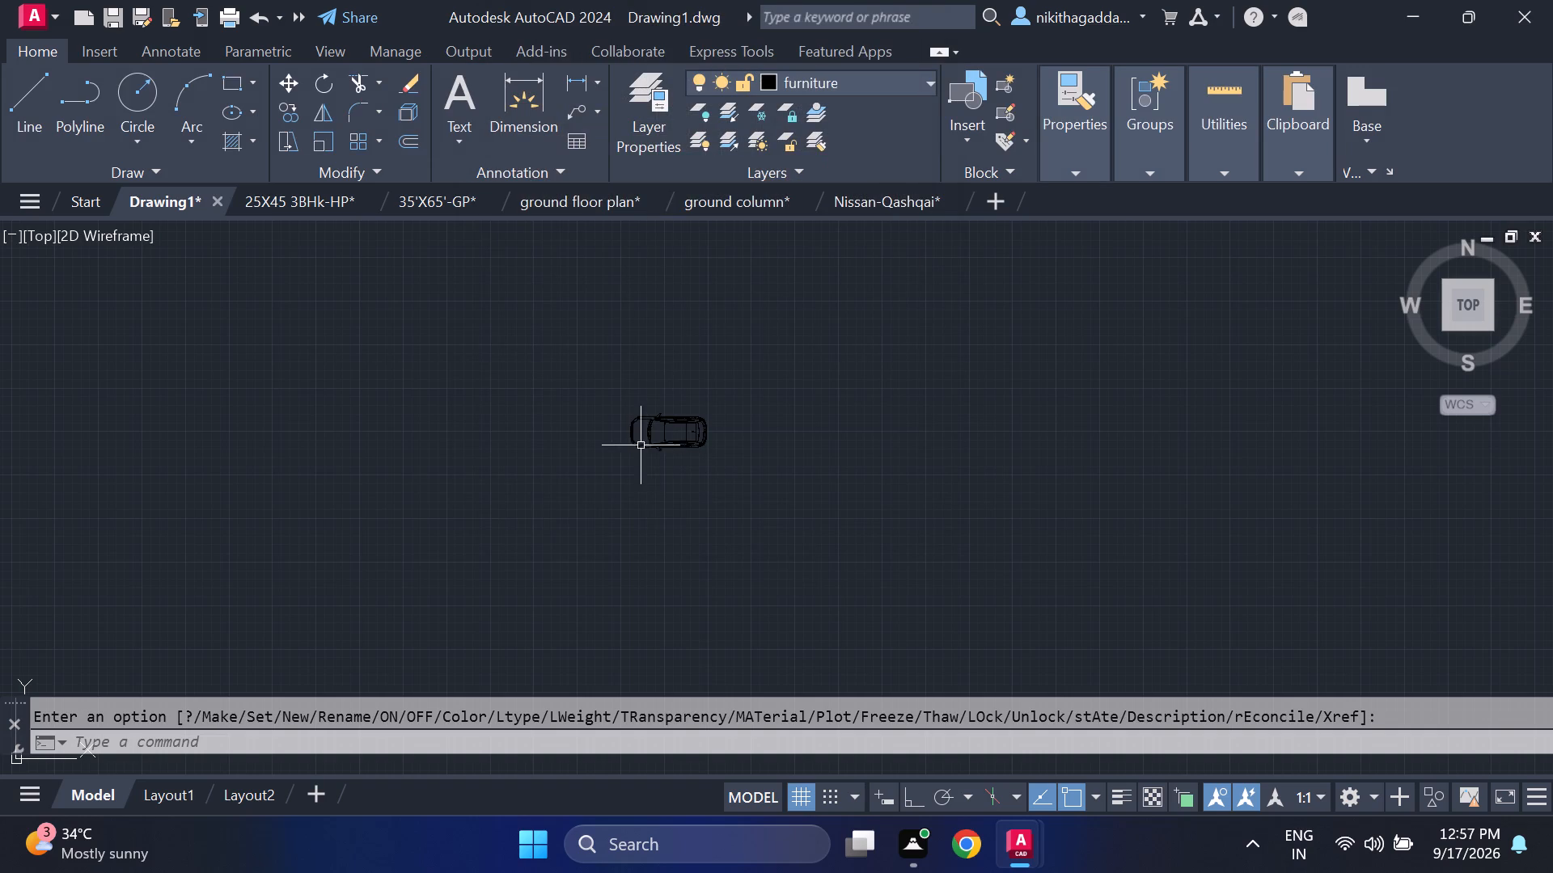
{"action": "key", "text": "Escape"}
Try to scale the pasted car block about a base point near its middle, picking the scale factor freehand.
{"action": "scroll", "coordinate": [637, 379], "scroll_direction": "down", "scroll_amount": 4}
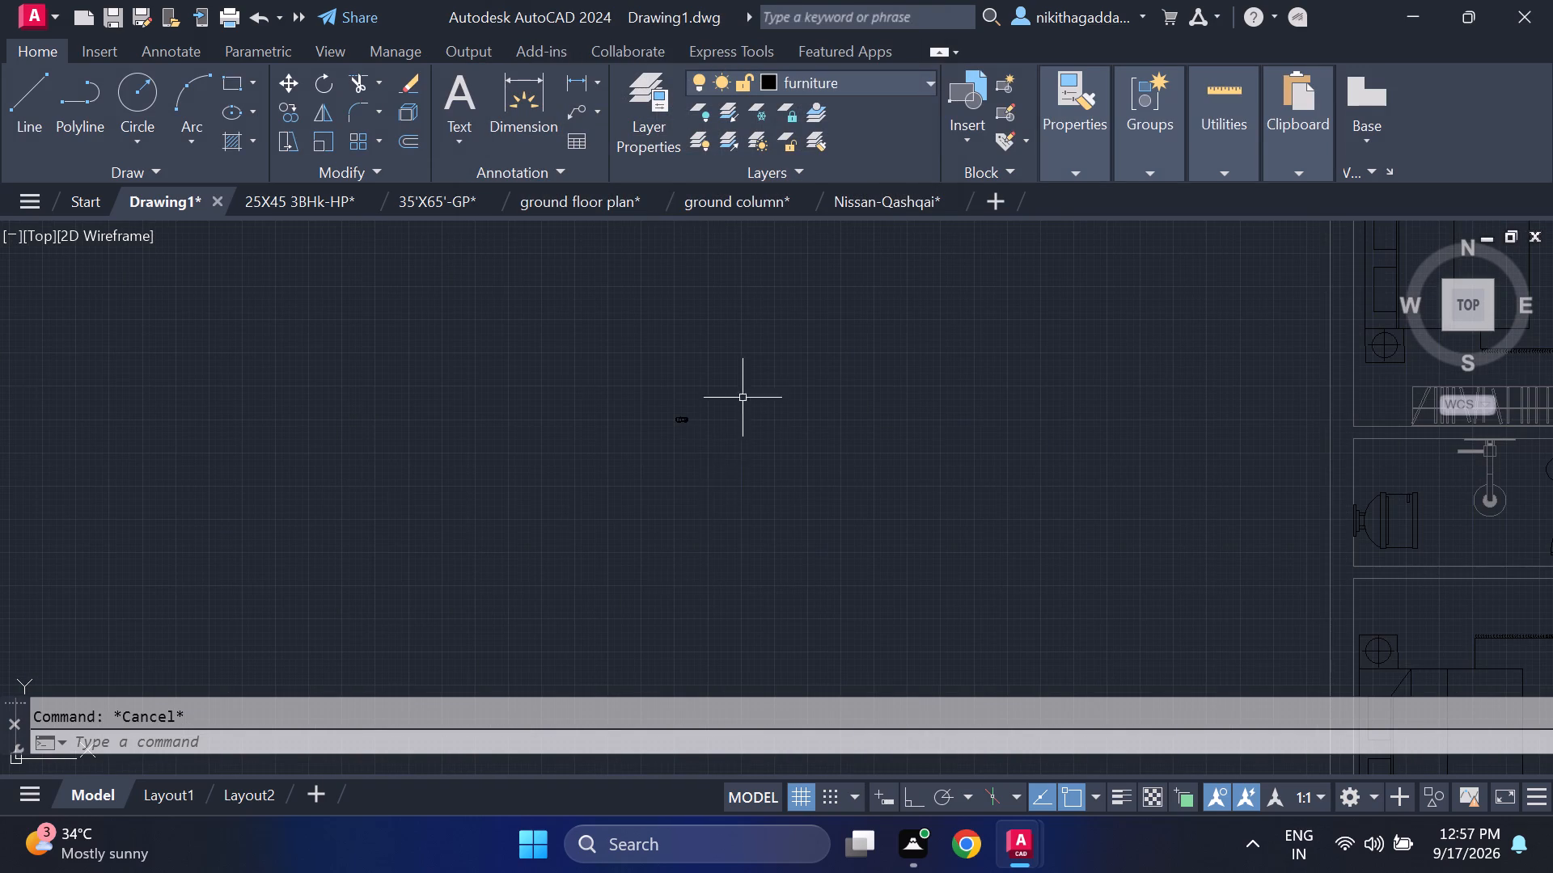
{"action": "left_click_drag", "start_coordinate": [747, 385], "coordinate": [732, 390]}
{"action": "left_click", "coordinate": [443, 602]}
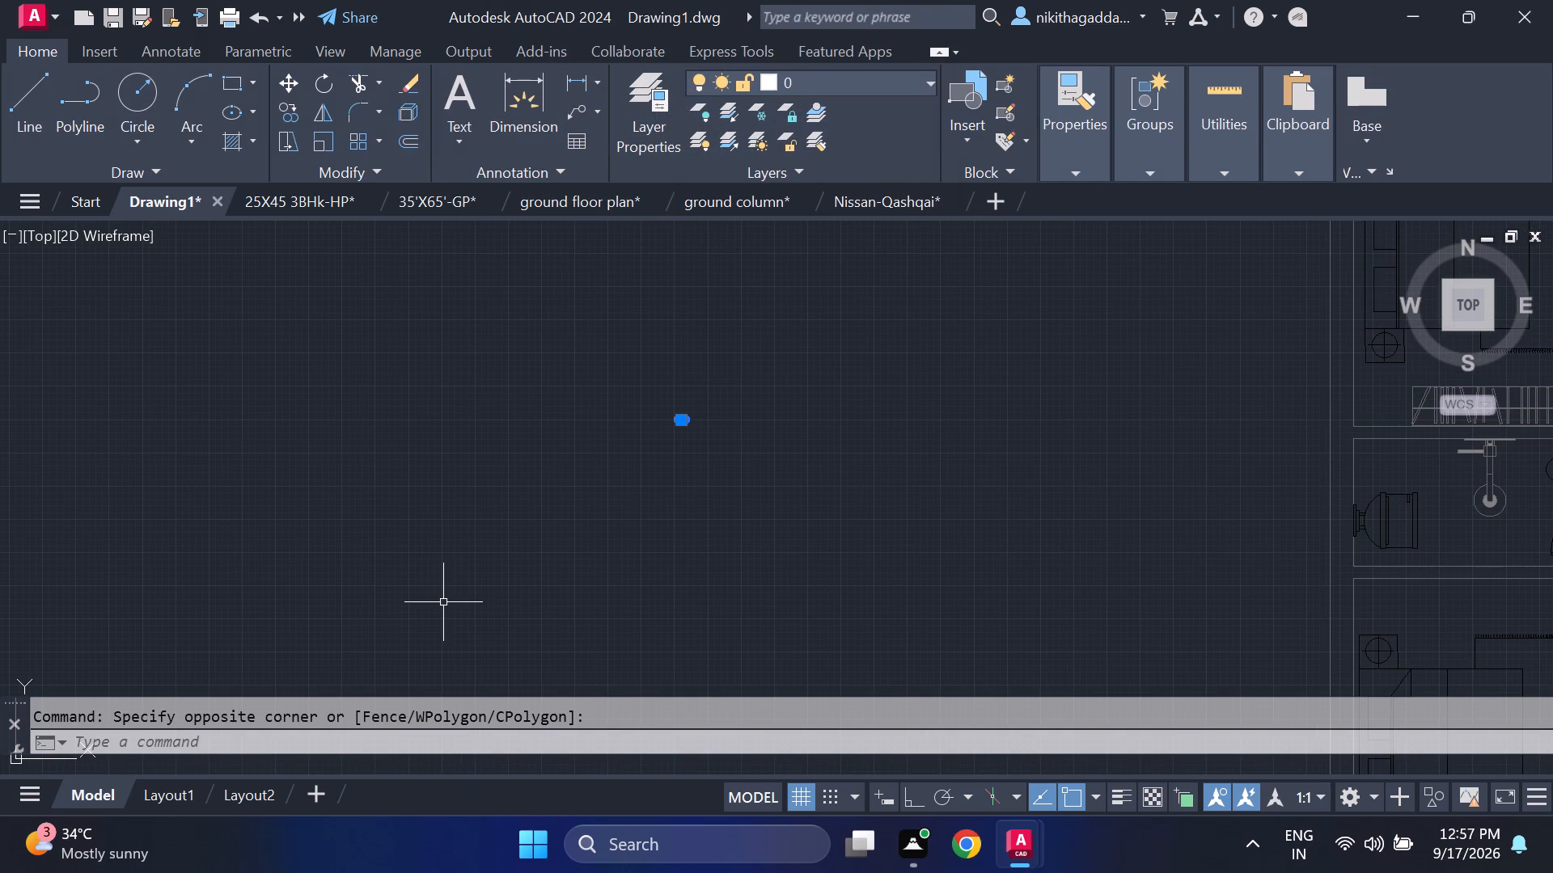
{"action": "type", "text": "scale"}
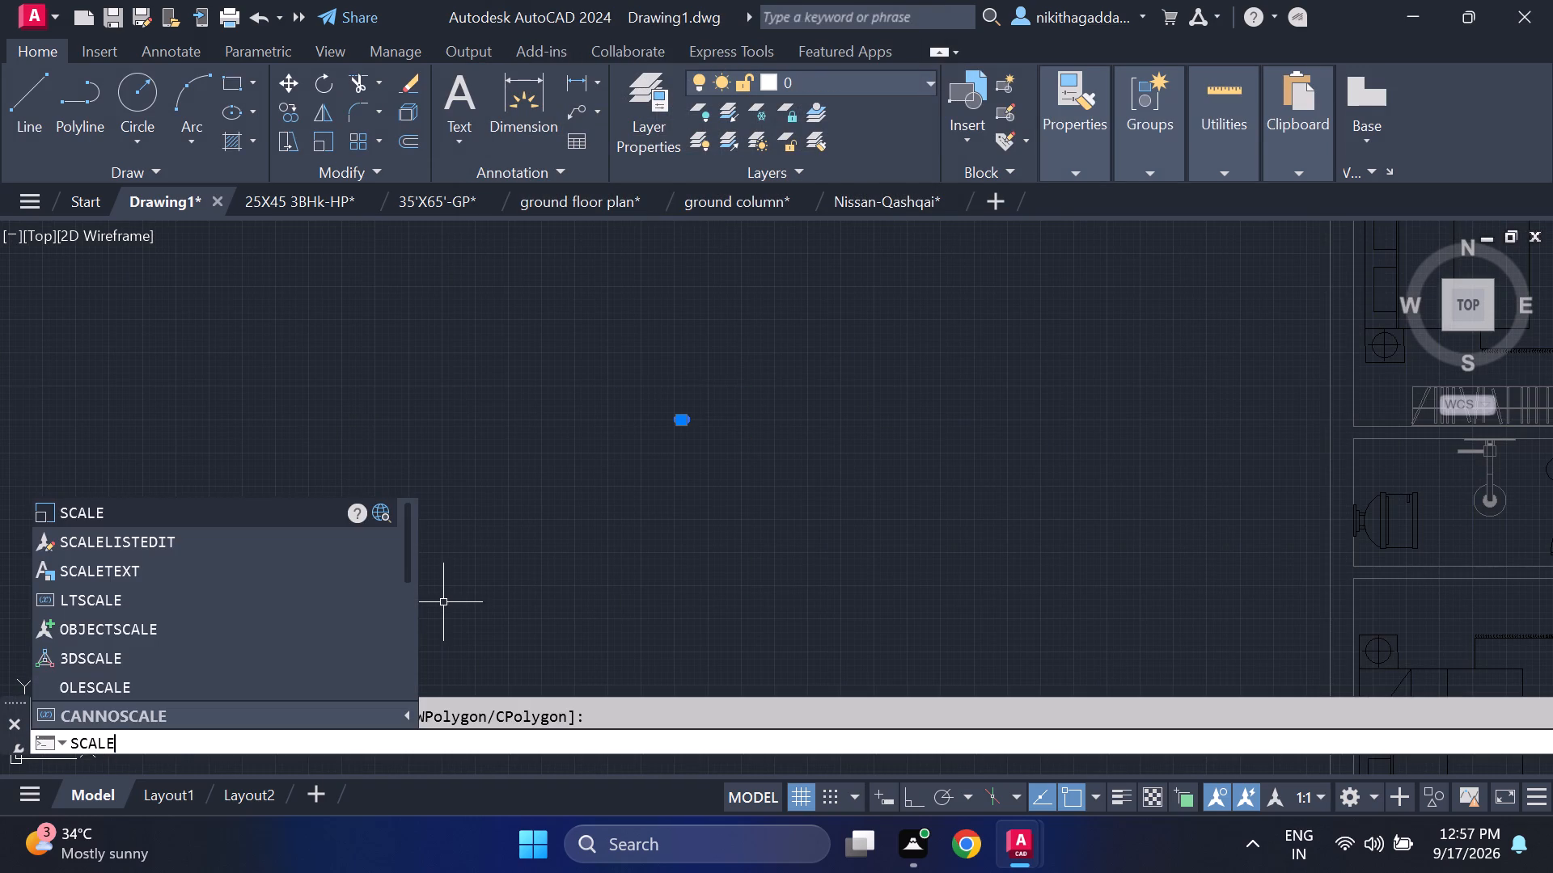
{"action": "key", "text": "Return"}
{"action": "scroll", "coordinate": [568, 503], "scroll_direction": "up", "scroll_amount": 2}
{"action": "scroll", "coordinate": [833, 360], "scroll_direction": "up", "scroll_amount": 1}
{"action": "middle_click_drag", "start_coordinate": [828, 373], "coordinate": [815, 392]}
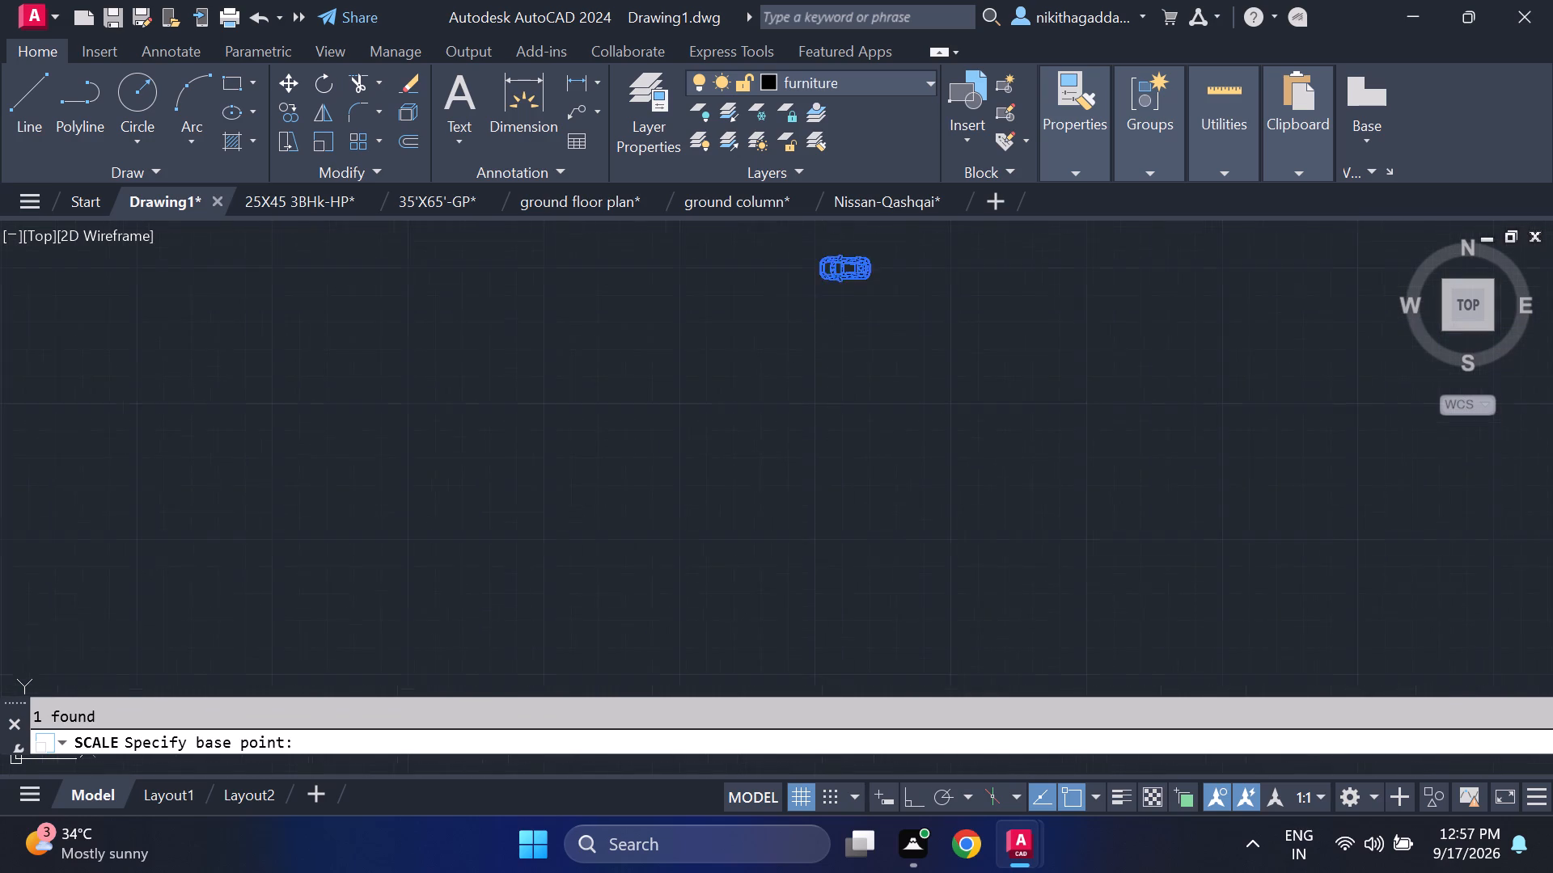
{"action": "middle_click_drag", "start_coordinate": [815, 392], "coordinate": [776, 462]}
{"action": "scroll", "coordinate": [798, 399], "scroll_direction": "up", "scroll_amount": 2}
{"action": "scroll", "coordinate": [793, 362], "scroll_direction": "down", "scroll_amount": 2}
{"action": "scroll", "coordinate": [793, 335], "scroll_direction": "up", "scroll_amount": 2}
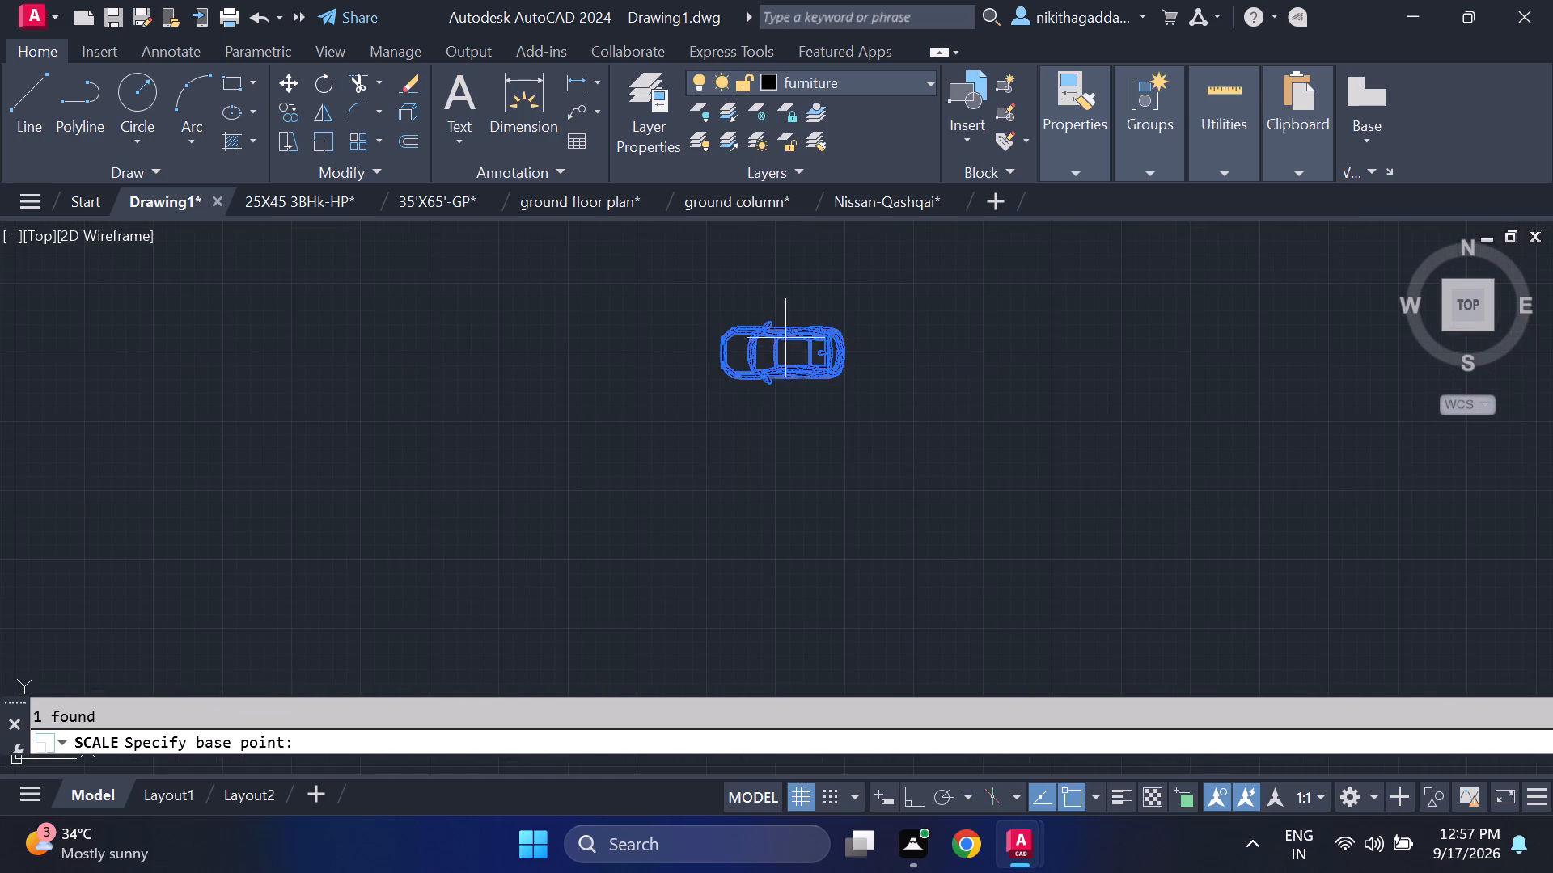
{"action": "left_click", "coordinate": [776, 350]}
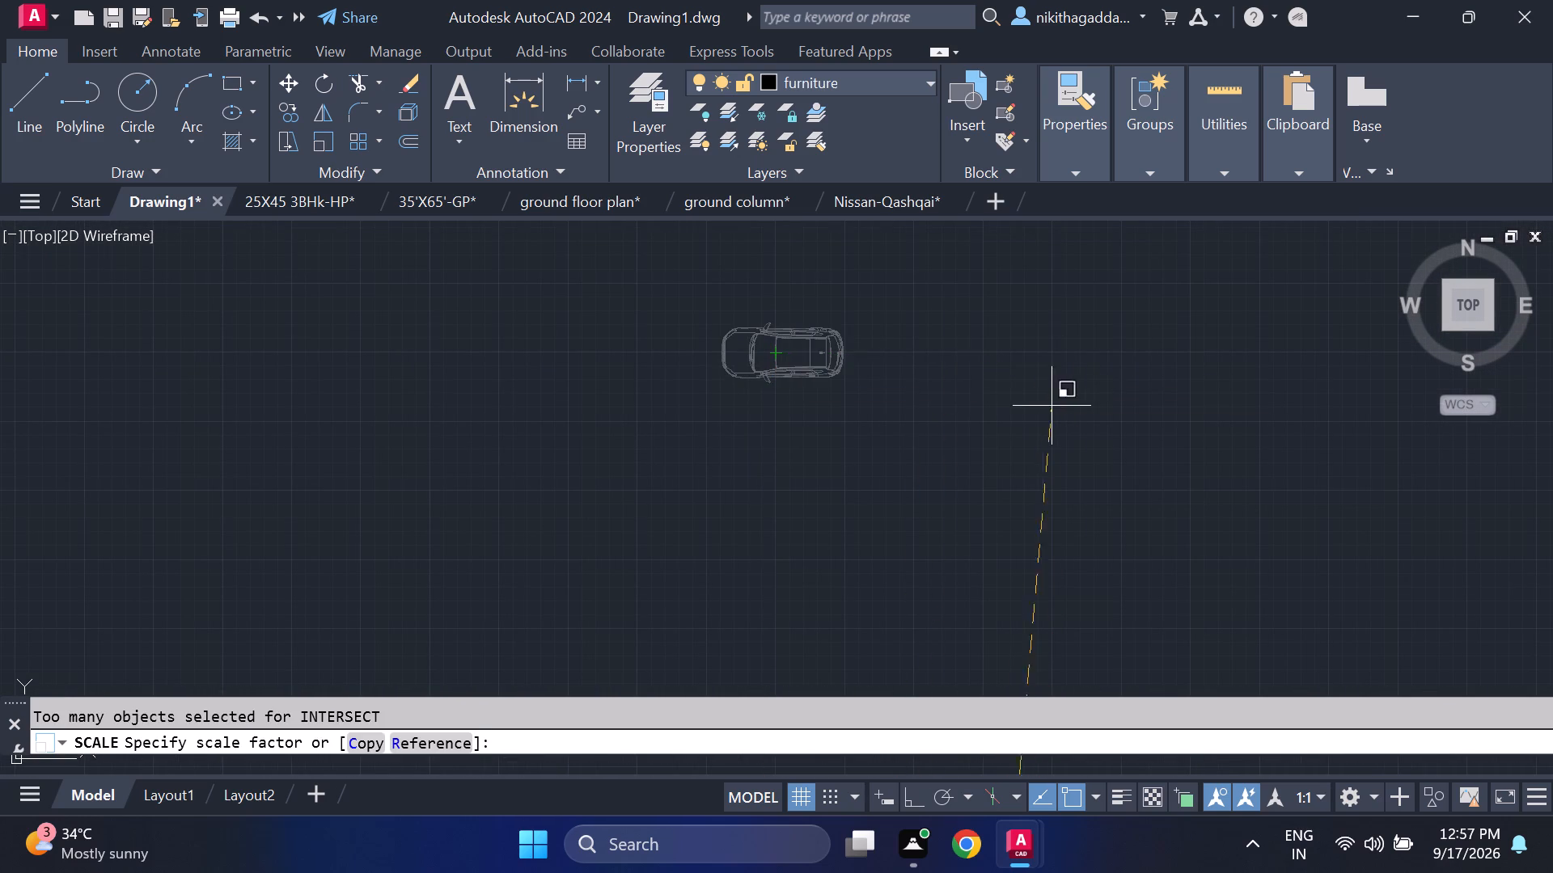
{"action": "left_click", "coordinate": [778, 348]}
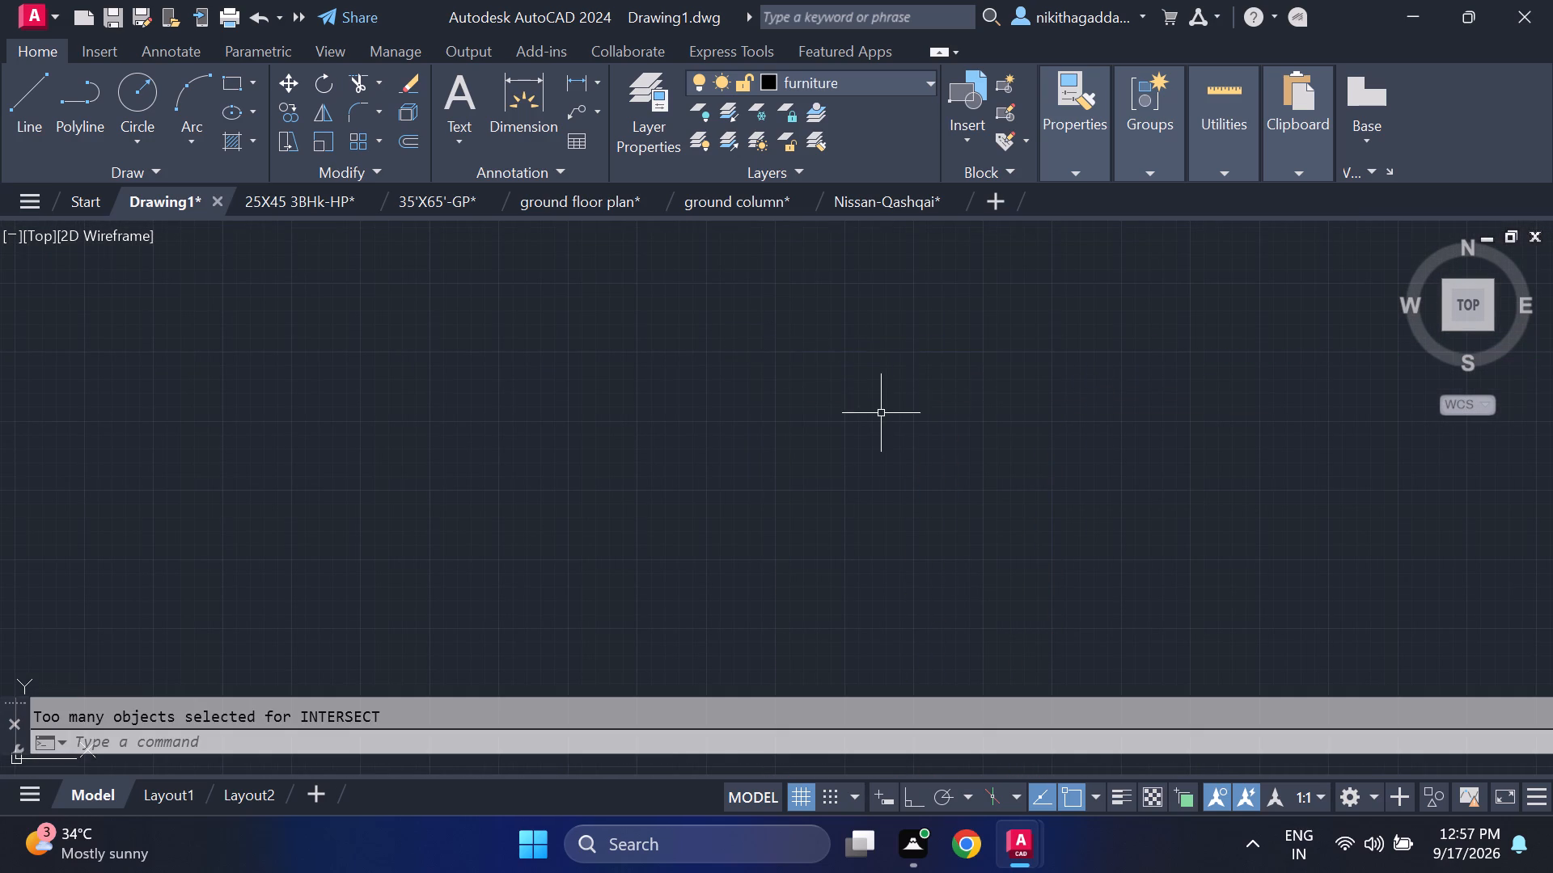
{"action": "scroll", "coordinate": [879, 414], "scroll_direction": "down", "scroll_amount": 11}
{"action": "scroll", "coordinate": [881, 430], "scroll_direction": "up", "scroll_amount": 1}
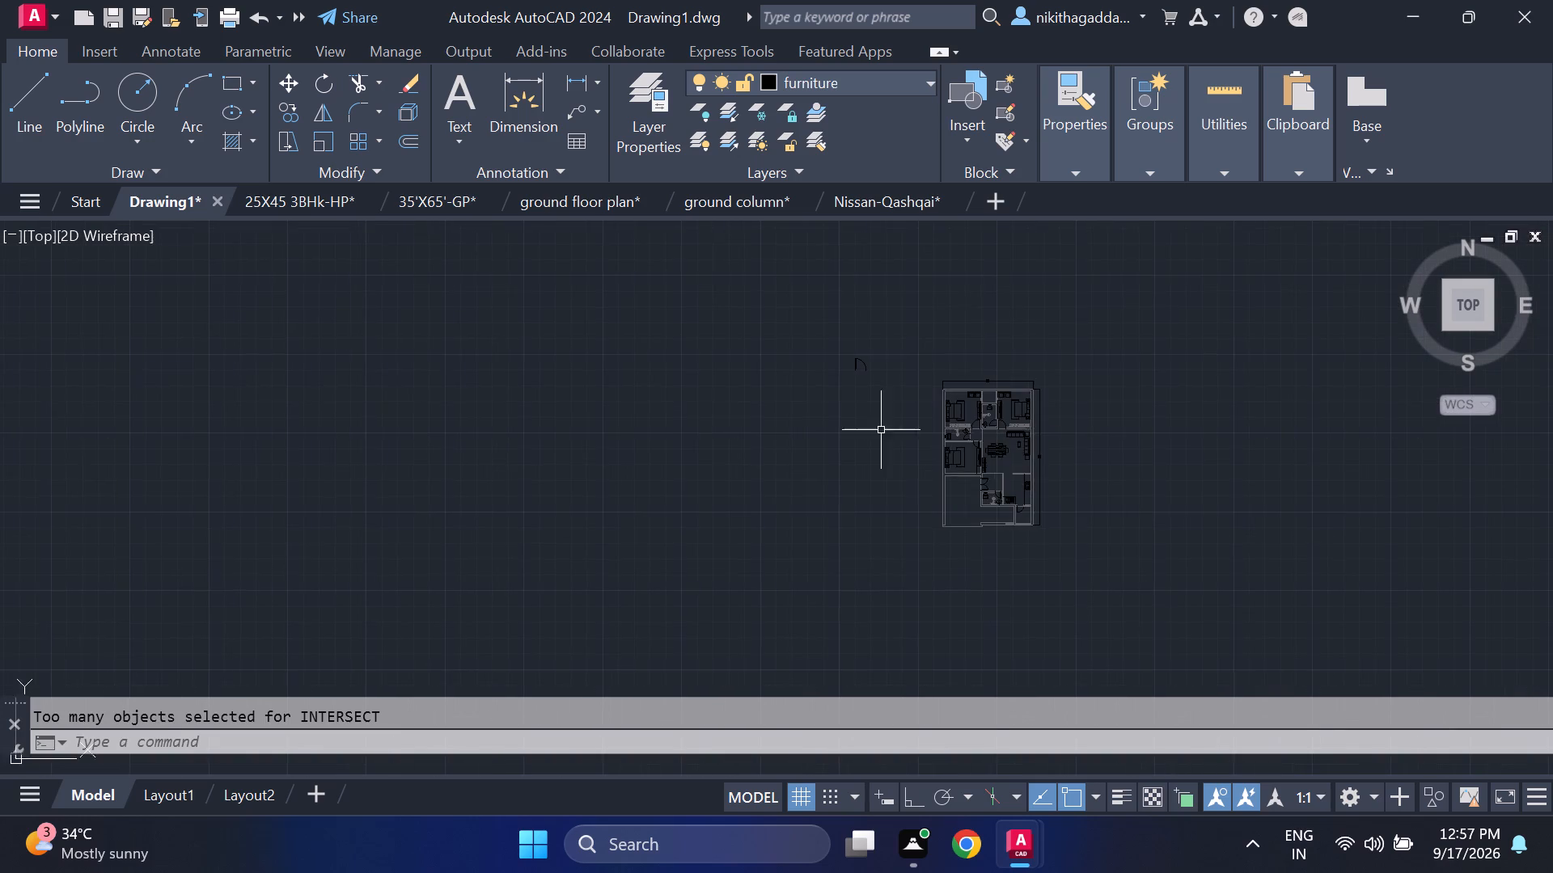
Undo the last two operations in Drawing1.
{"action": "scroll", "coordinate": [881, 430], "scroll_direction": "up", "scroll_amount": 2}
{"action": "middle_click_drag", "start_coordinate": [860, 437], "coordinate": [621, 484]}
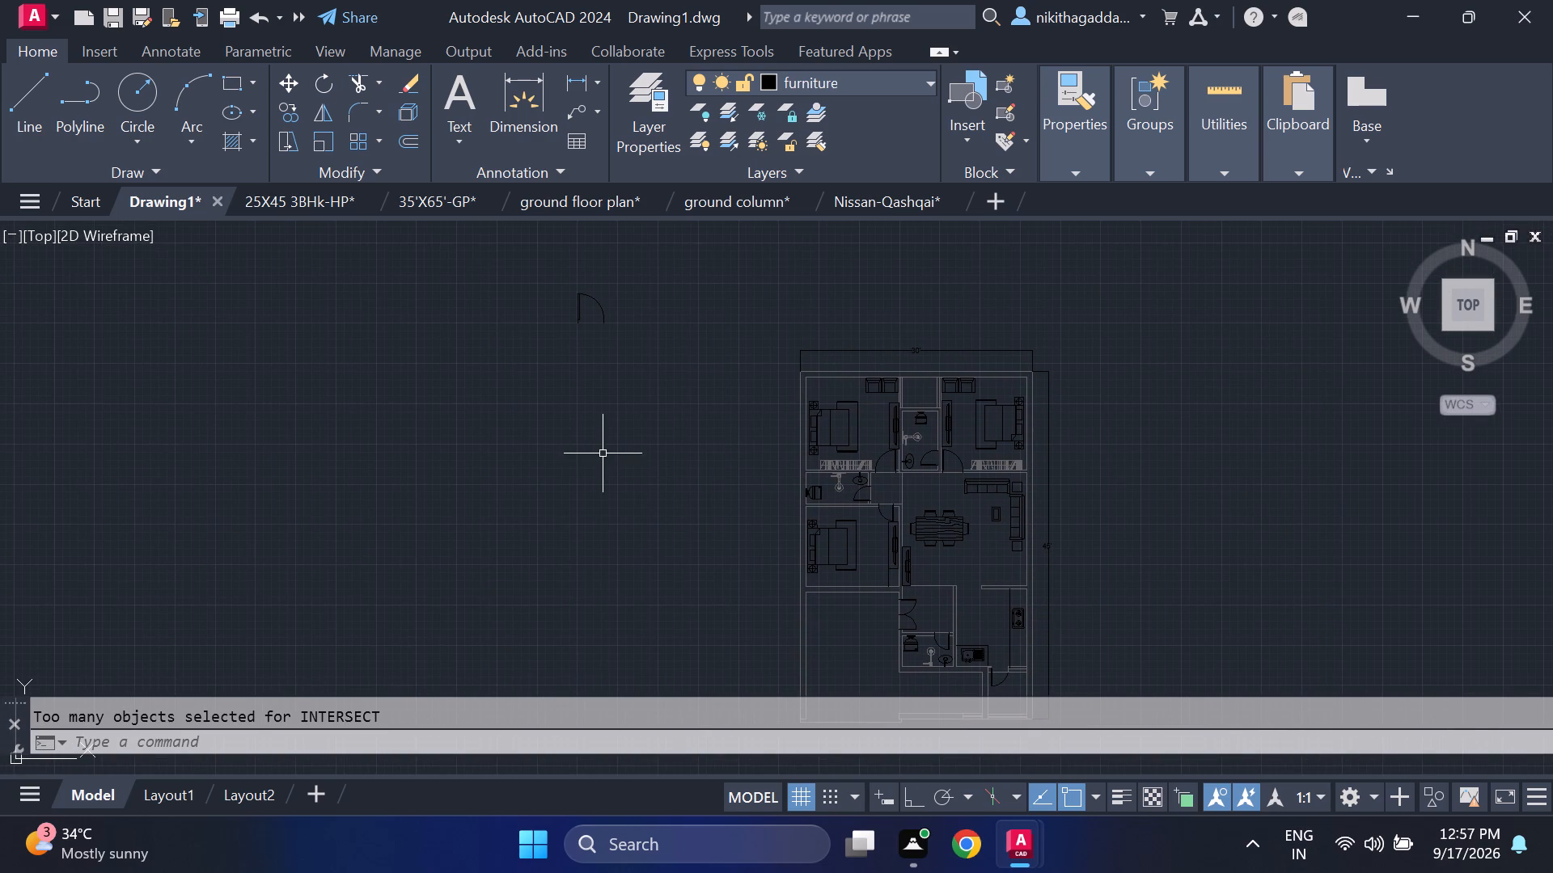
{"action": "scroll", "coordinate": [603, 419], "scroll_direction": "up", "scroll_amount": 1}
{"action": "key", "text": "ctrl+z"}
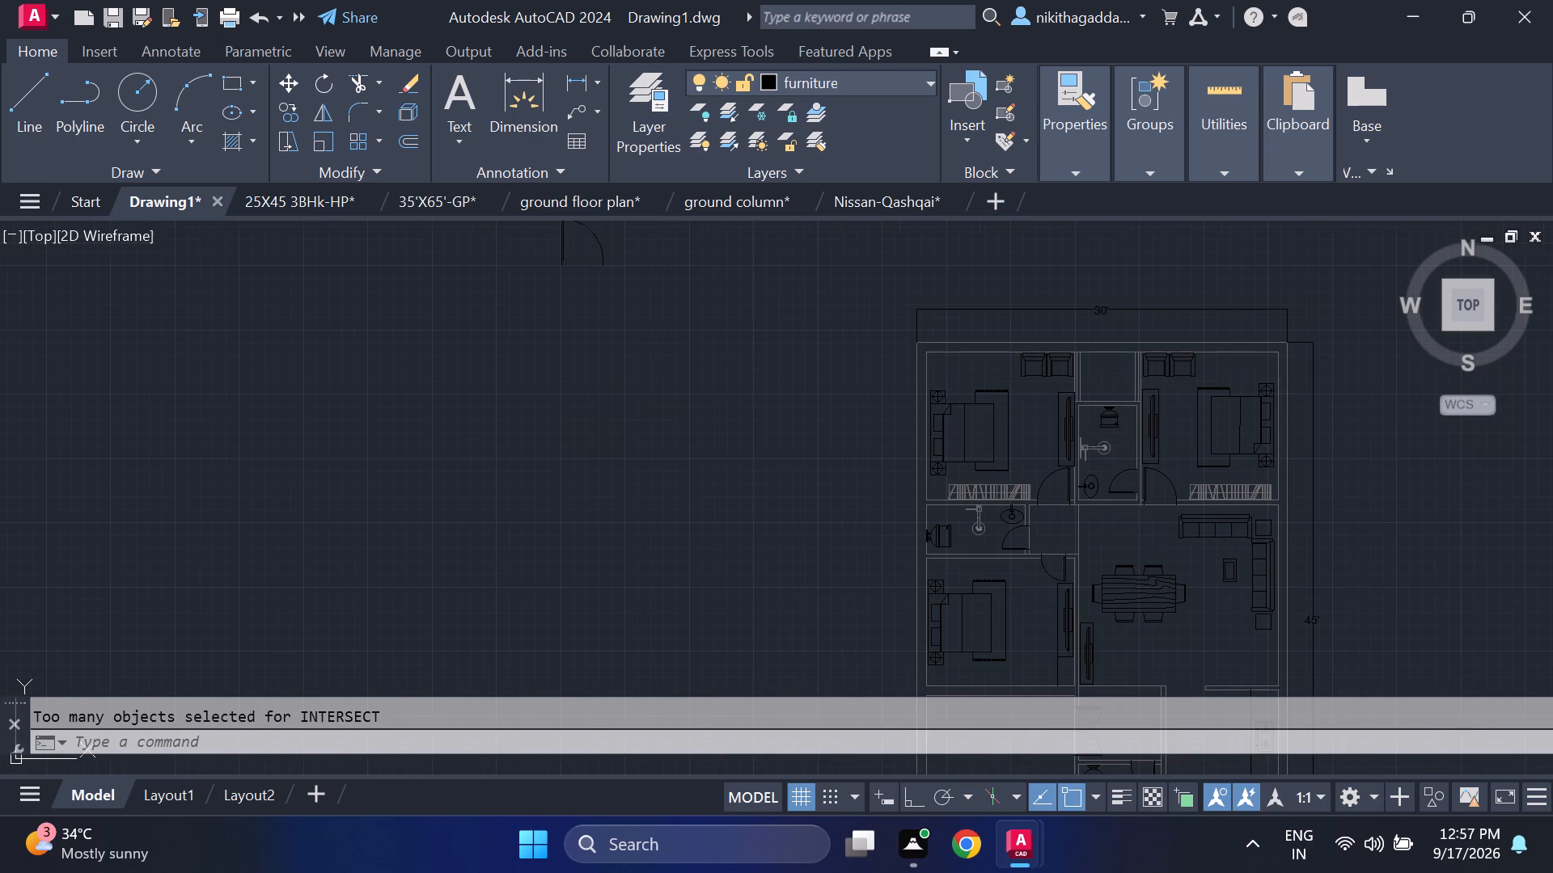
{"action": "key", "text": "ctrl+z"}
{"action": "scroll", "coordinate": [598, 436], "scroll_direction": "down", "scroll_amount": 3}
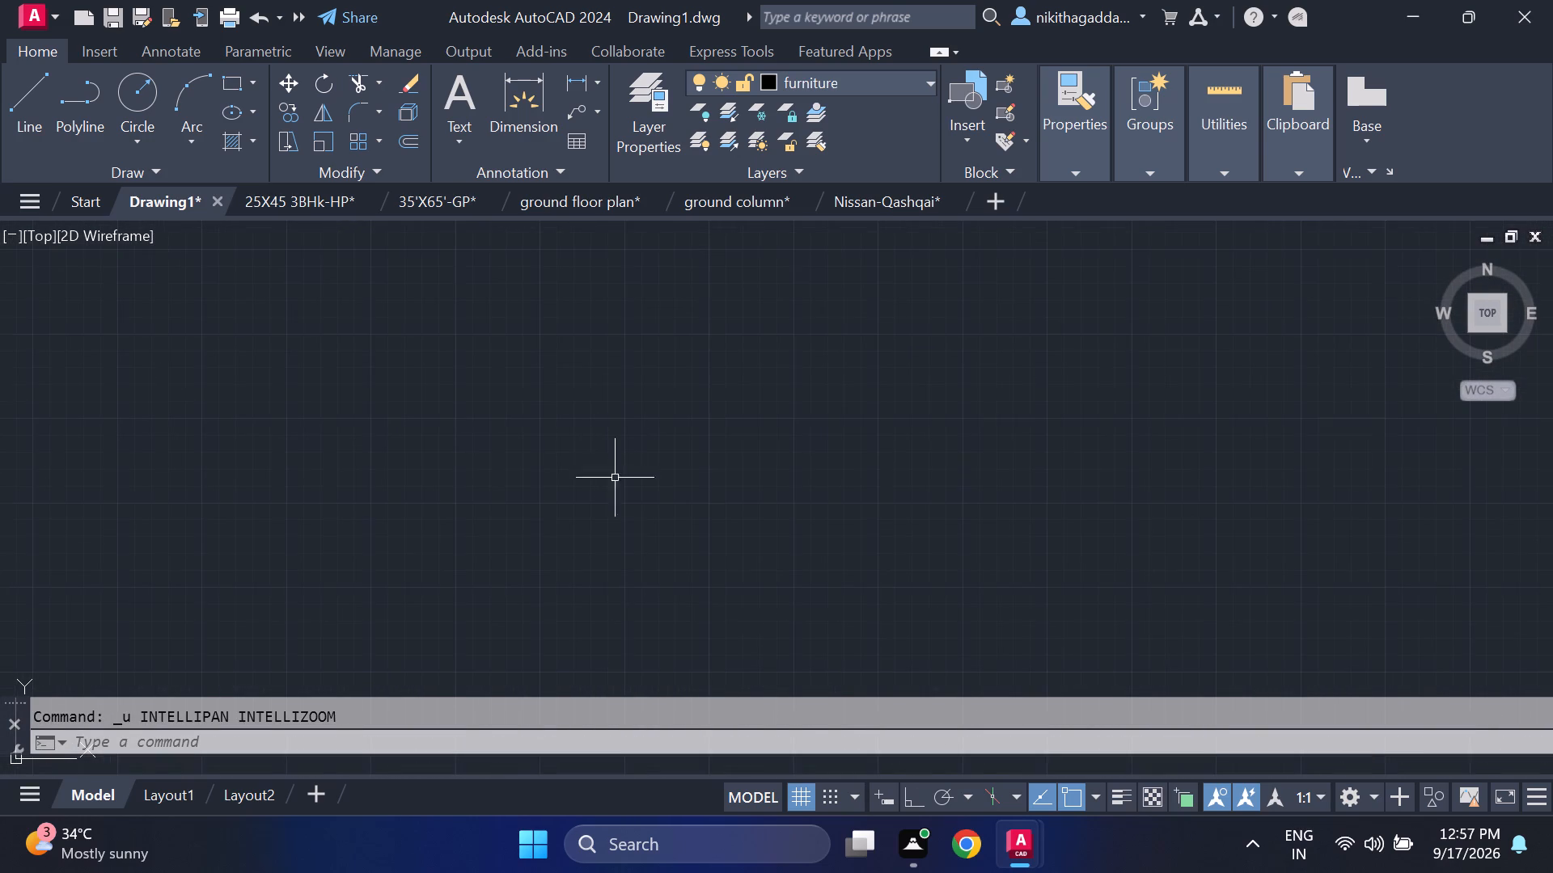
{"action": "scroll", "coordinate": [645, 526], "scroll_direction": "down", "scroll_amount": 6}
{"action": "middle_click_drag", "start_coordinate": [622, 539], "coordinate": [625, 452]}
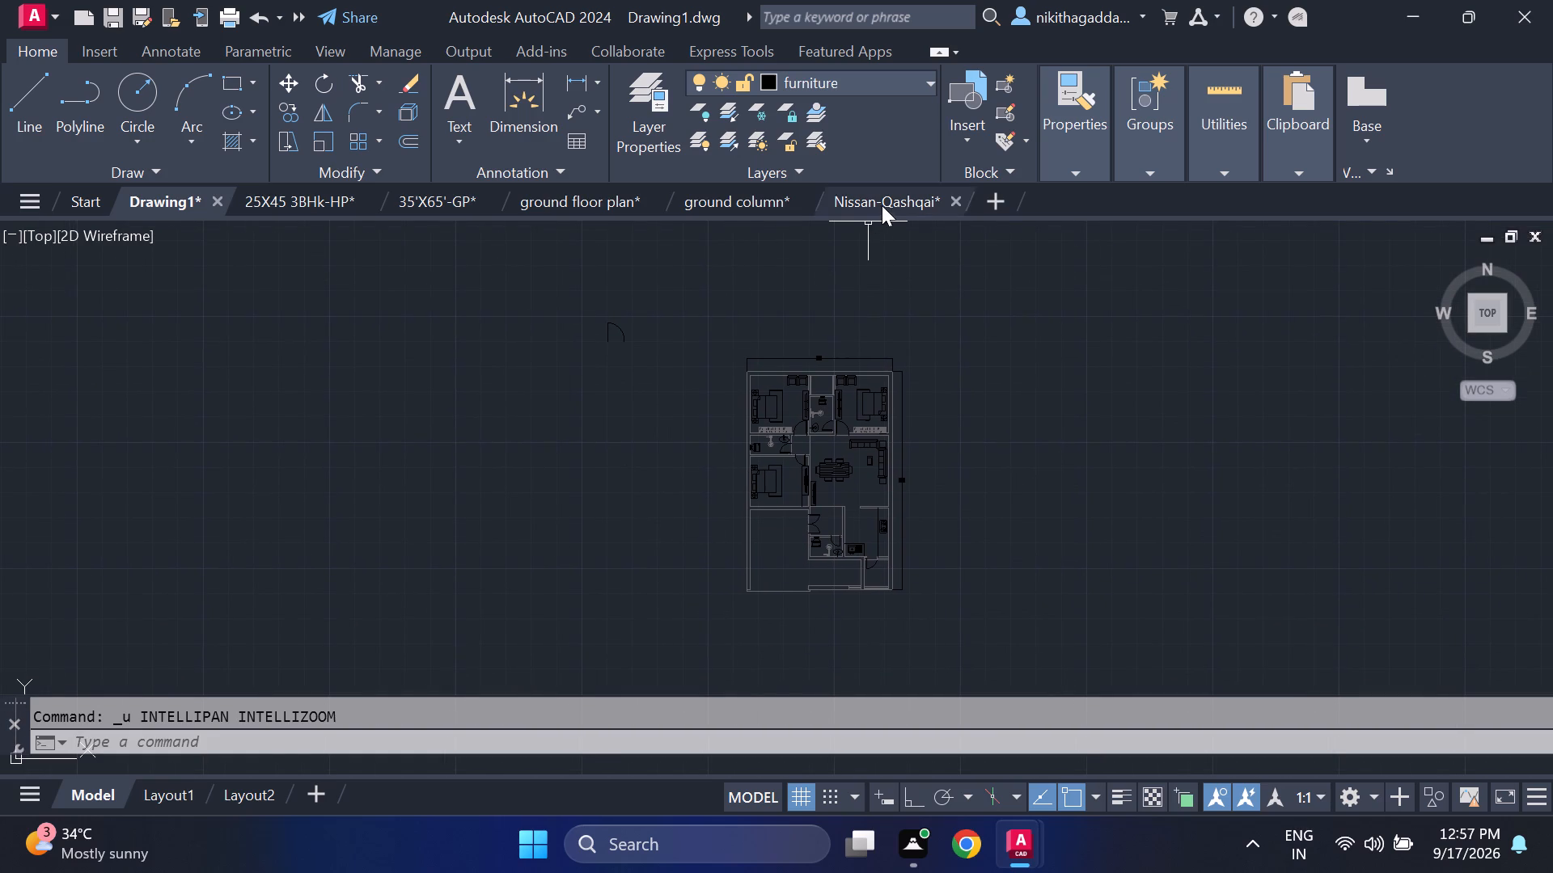
Insert two copies of the recently used CAR block in the empty space beside the floor plan.
{"action": "key", "text": "i"}
{"action": "key", "text": "Return"}
{"action": "left_click_drag", "start_coordinate": [1113, 247], "coordinate": [468, 465]}
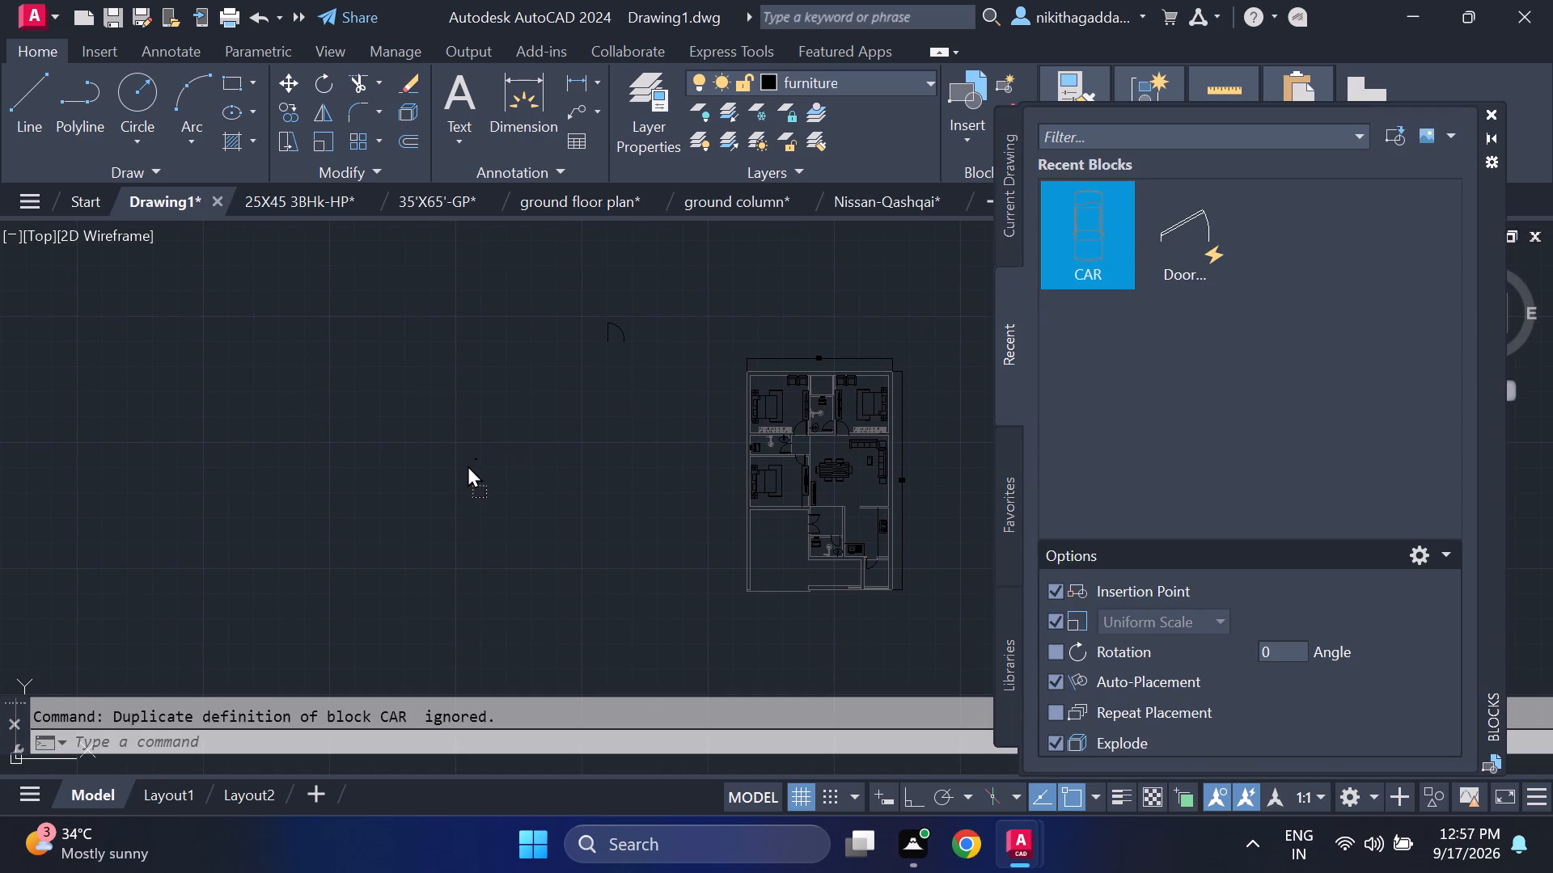
{"action": "left_click_drag", "start_coordinate": [468, 465], "coordinate": [466, 466]}
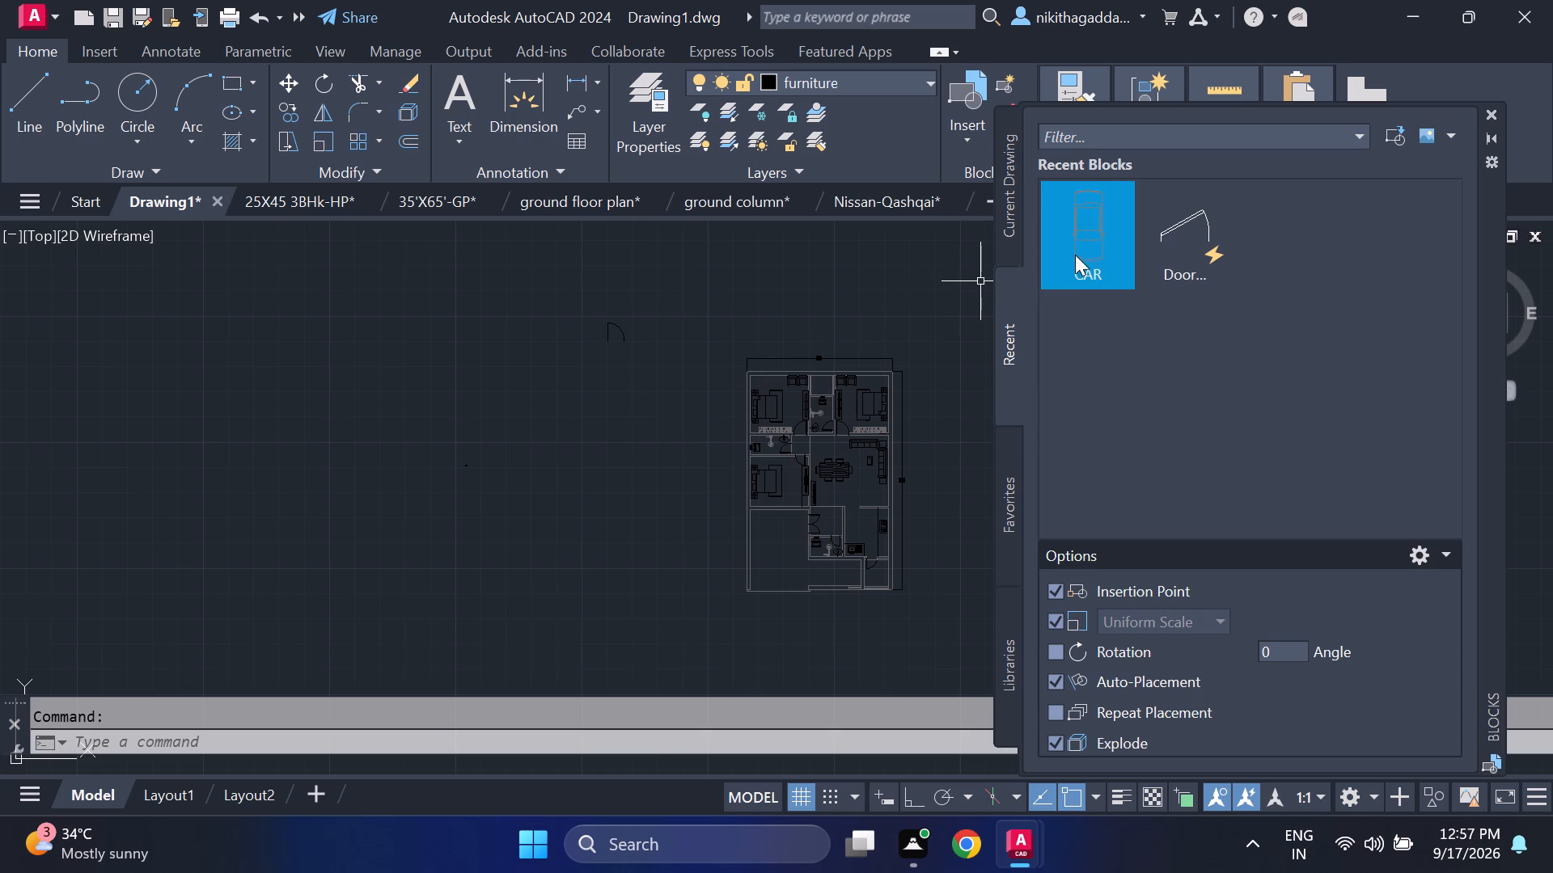
{"action": "left_click_drag", "start_coordinate": [1077, 251], "coordinate": [503, 465]}
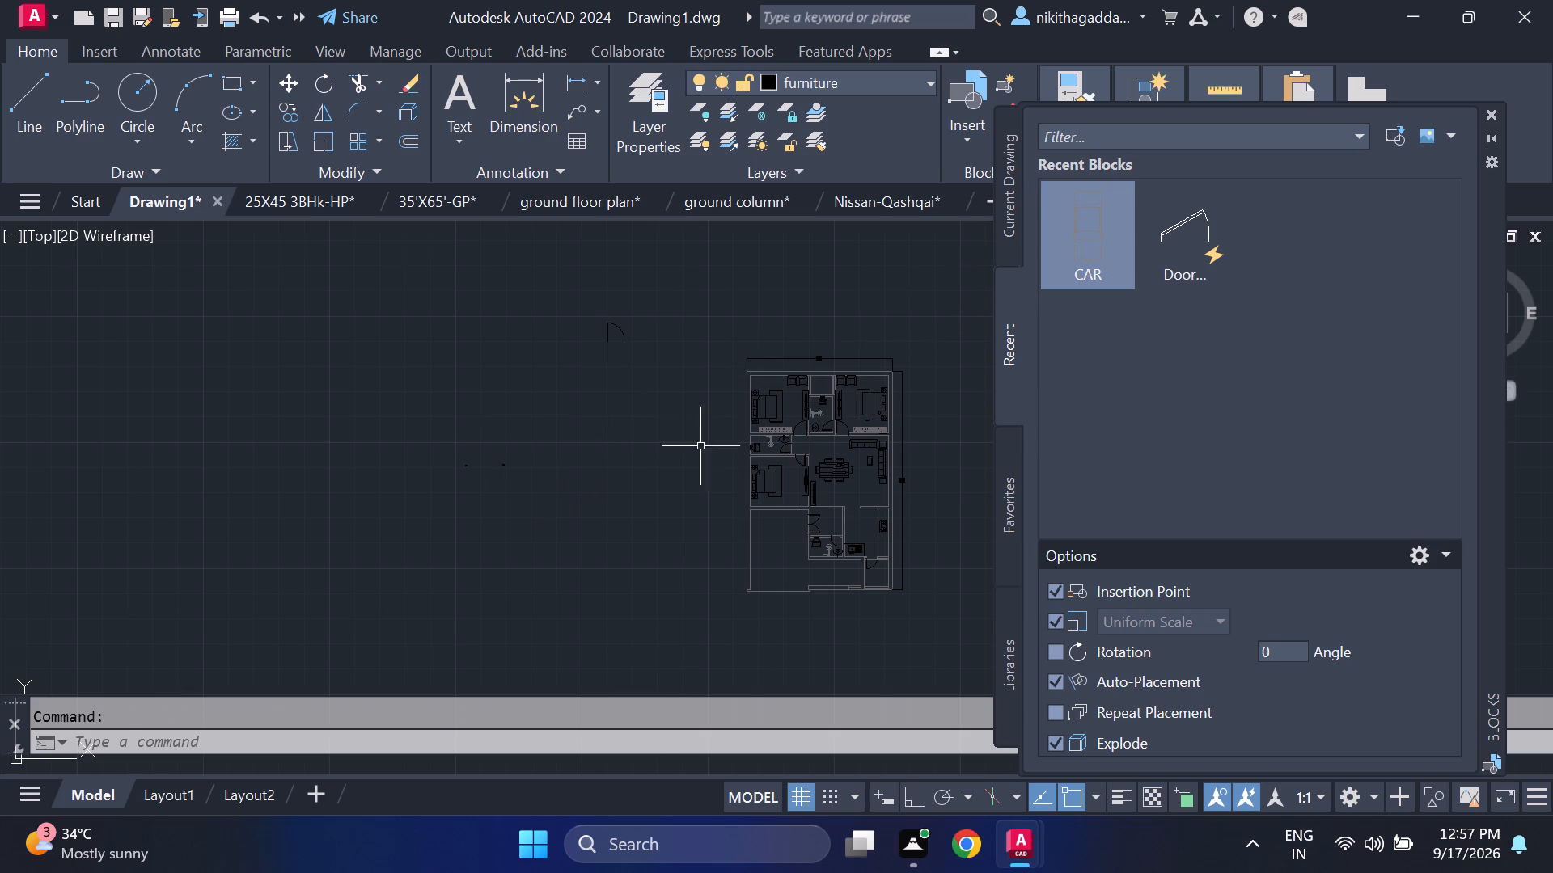
{"action": "left_click", "coordinate": [1492, 116]}
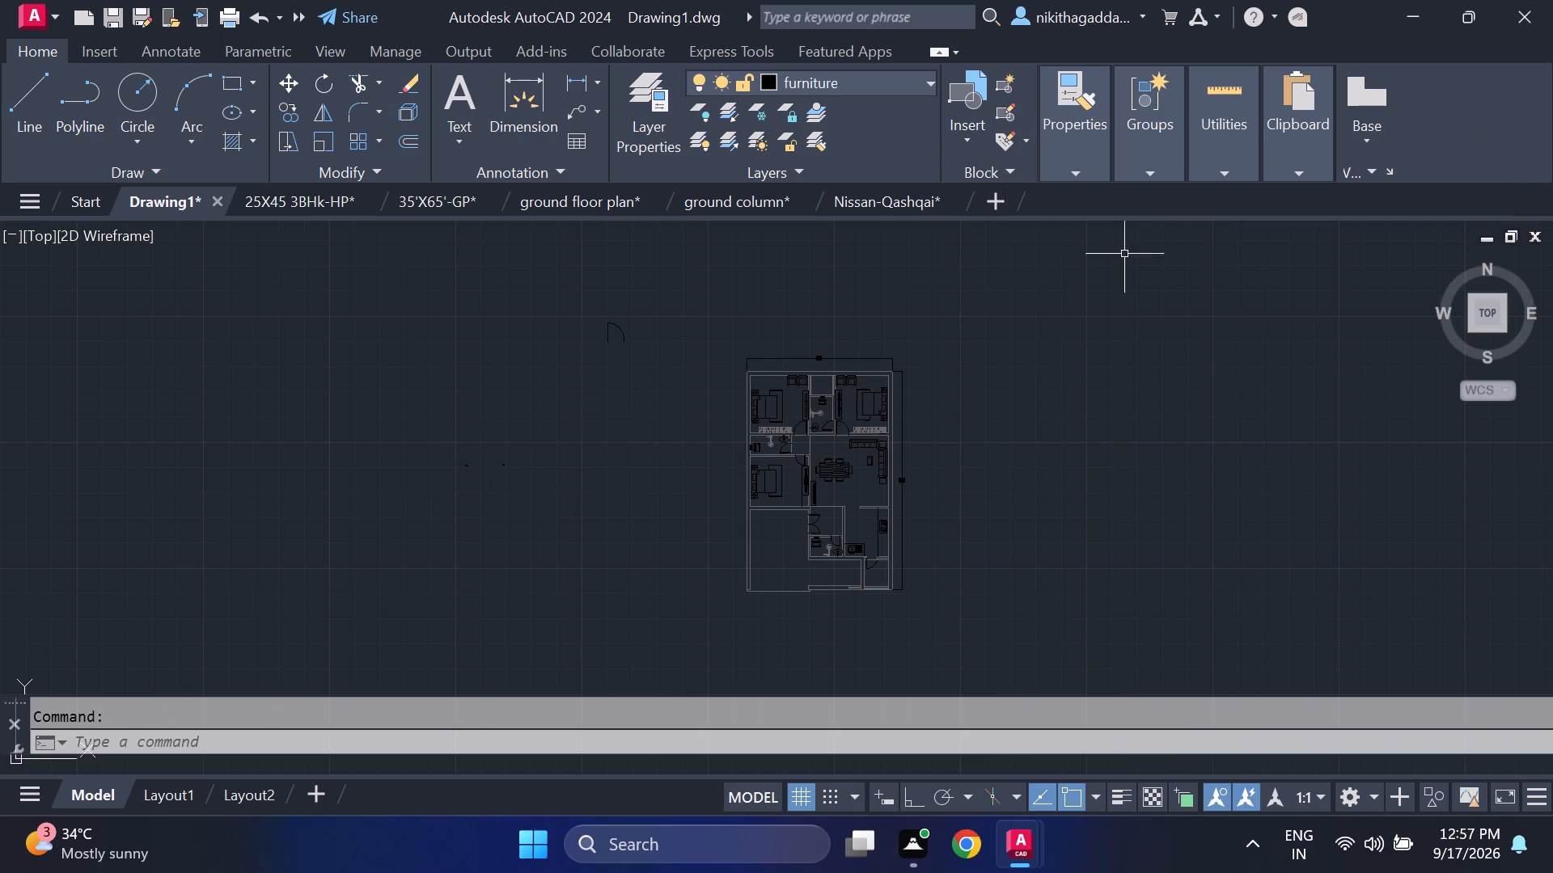
Scale up the inserted car nearer the floor plan about a base point near its middle, picking the factor freehand.
{"action": "scroll", "coordinate": [502, 461], "scroll_direction": "up", "scroll_amount": 2}
{"action": "left_click", "coordinate": [572, 435]}
{"action": "left_click", "coordinate": [456, 540]}
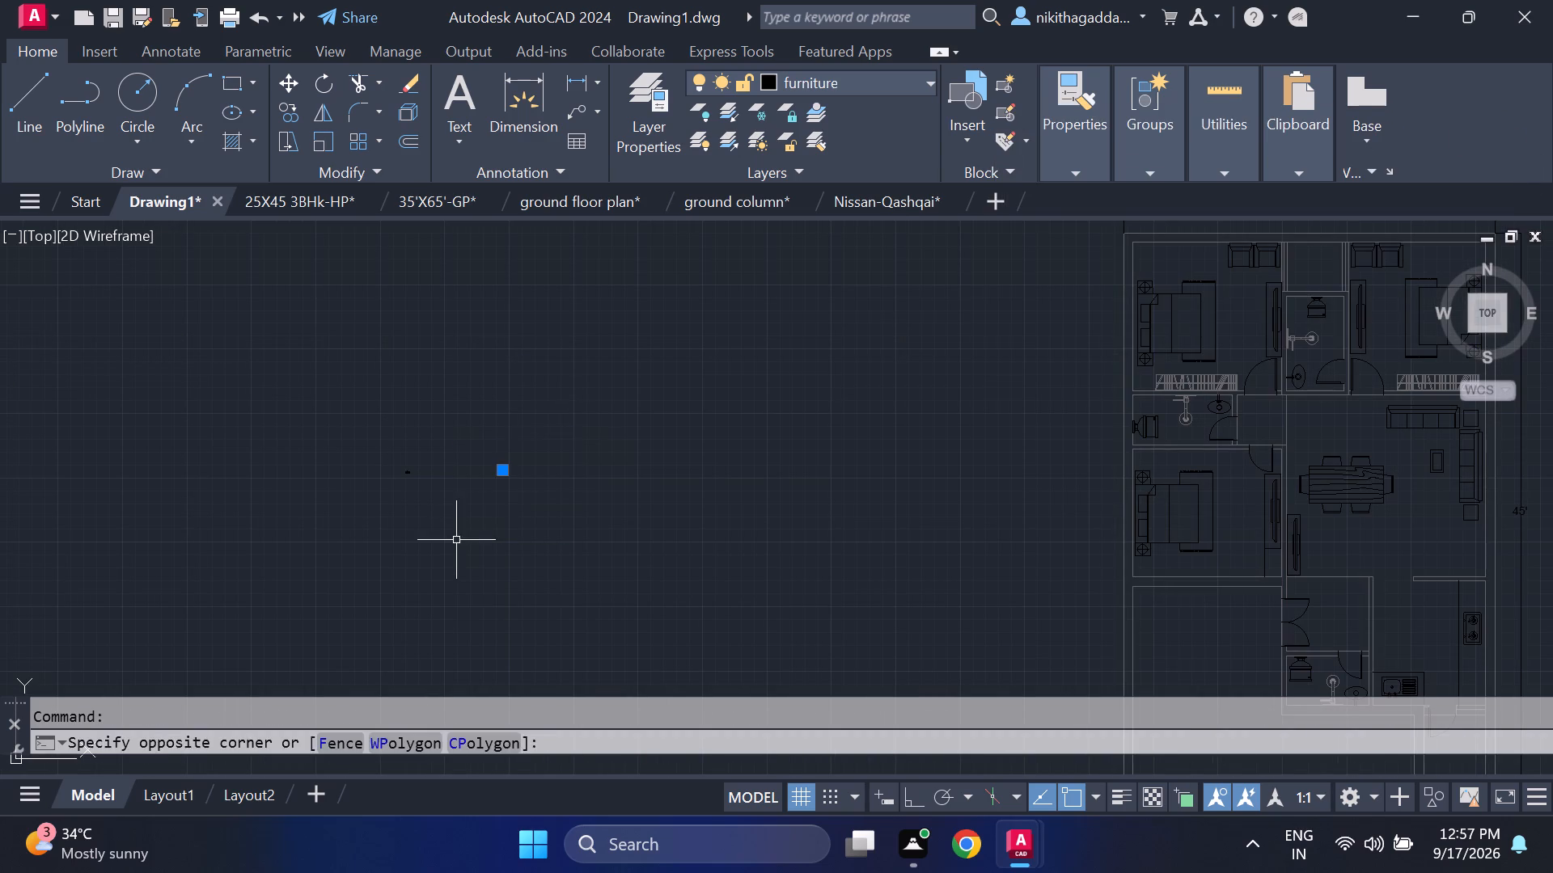
{"action": "key", "text": "s"}
{"action": "key", "text": "c"}
{"action": "key", "text": "a"}
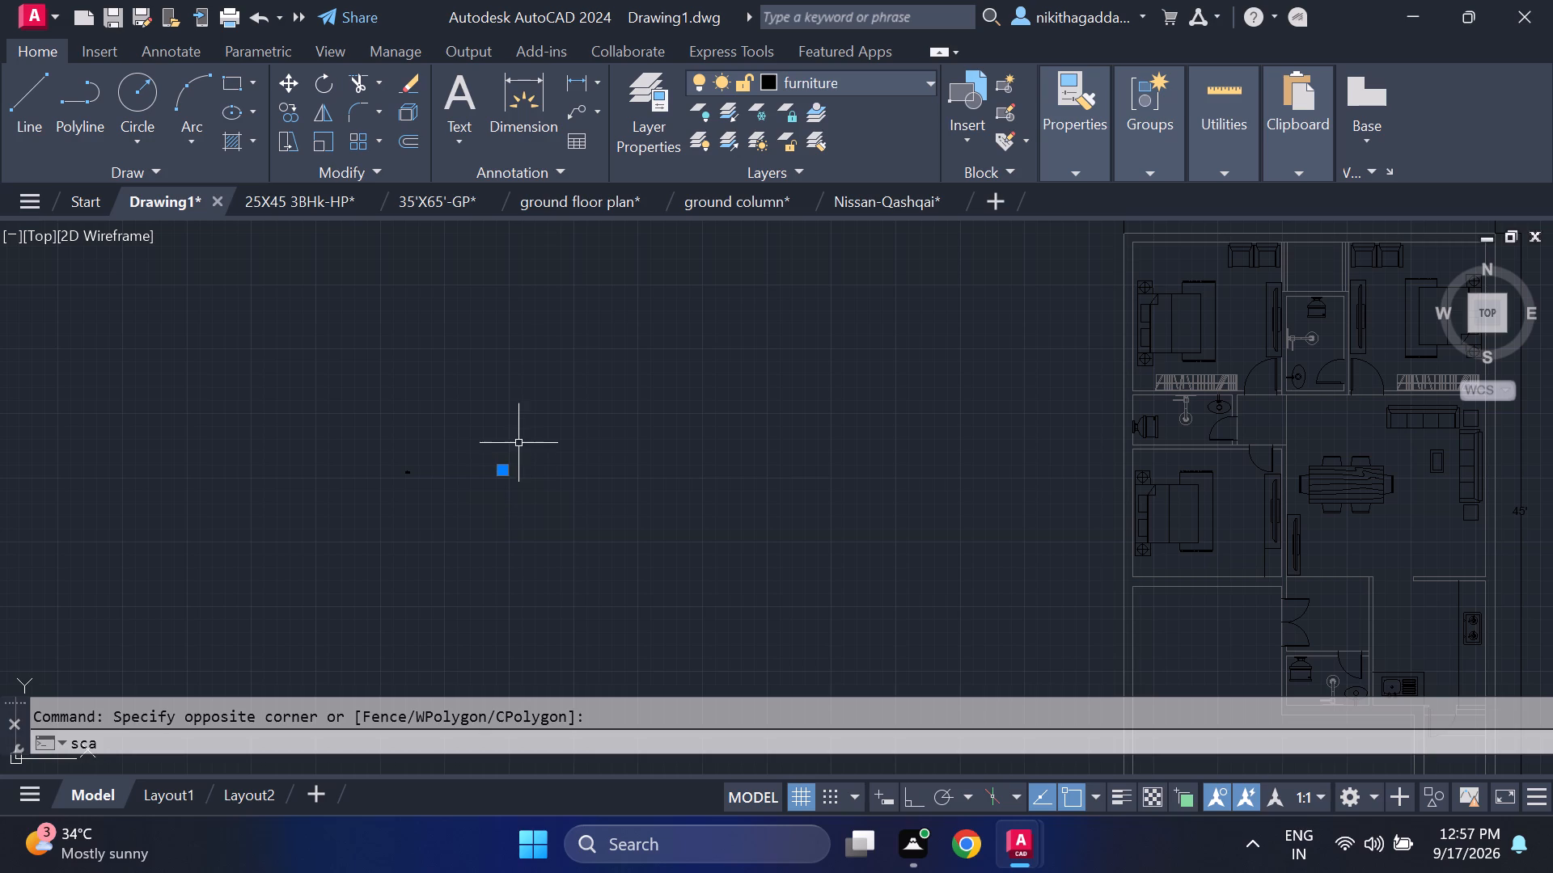
{"action": "type", "text": "le"}
{"action": "key", "text": "Return"}
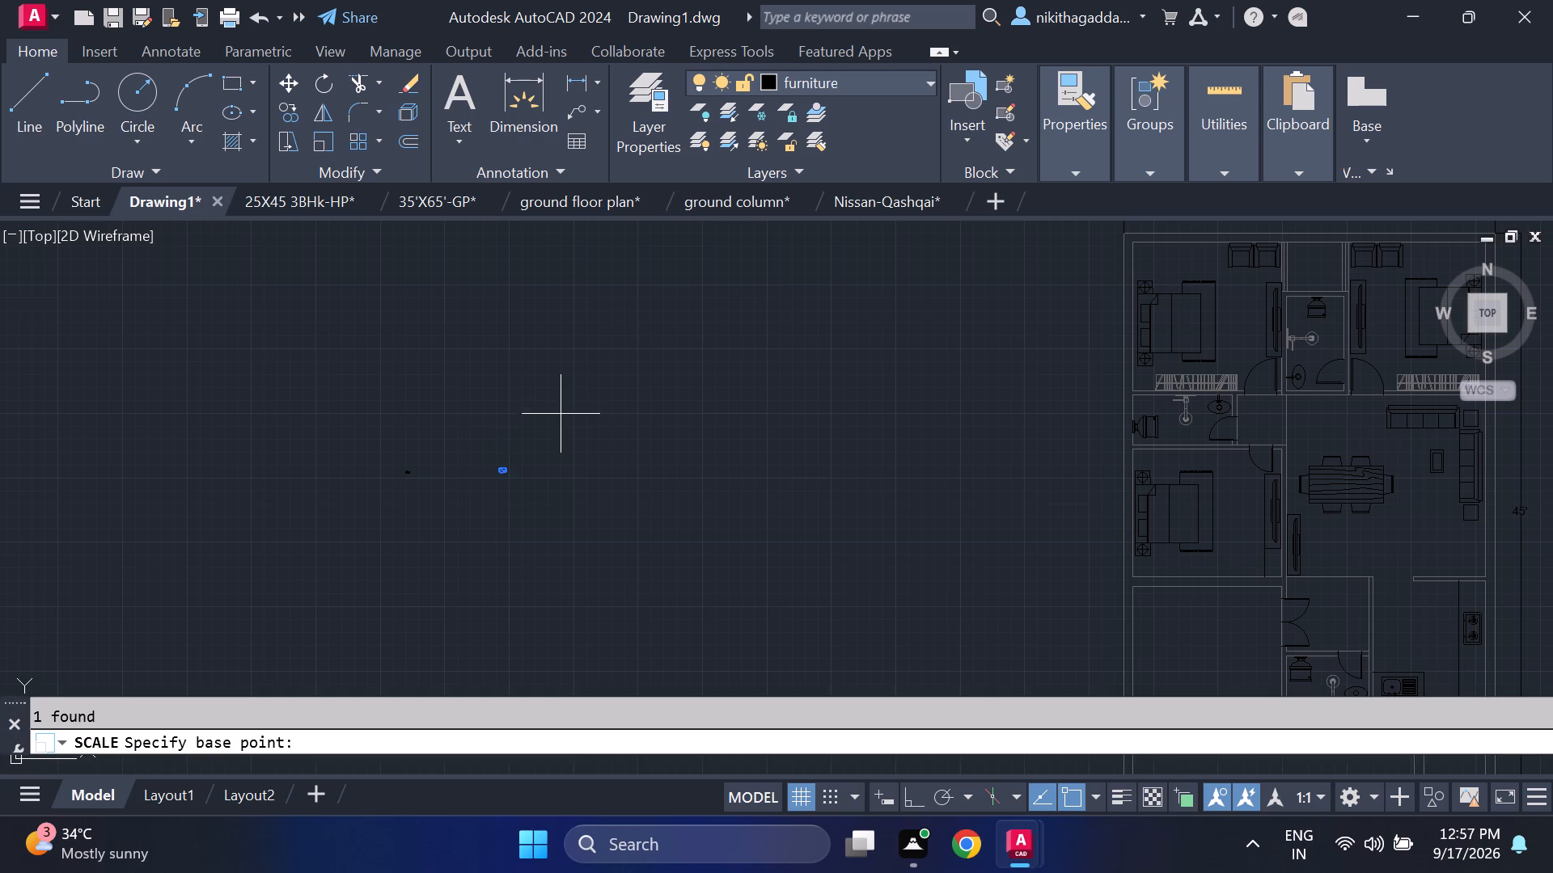
{"action": "scroll", "coordinate": [509, 483], "scroll_direction": "up", "scroll_amount": 6}
{"action": "scroll", "coordinate": [562, 366], "scroll_direction": "up", "scroll_amount": 2}
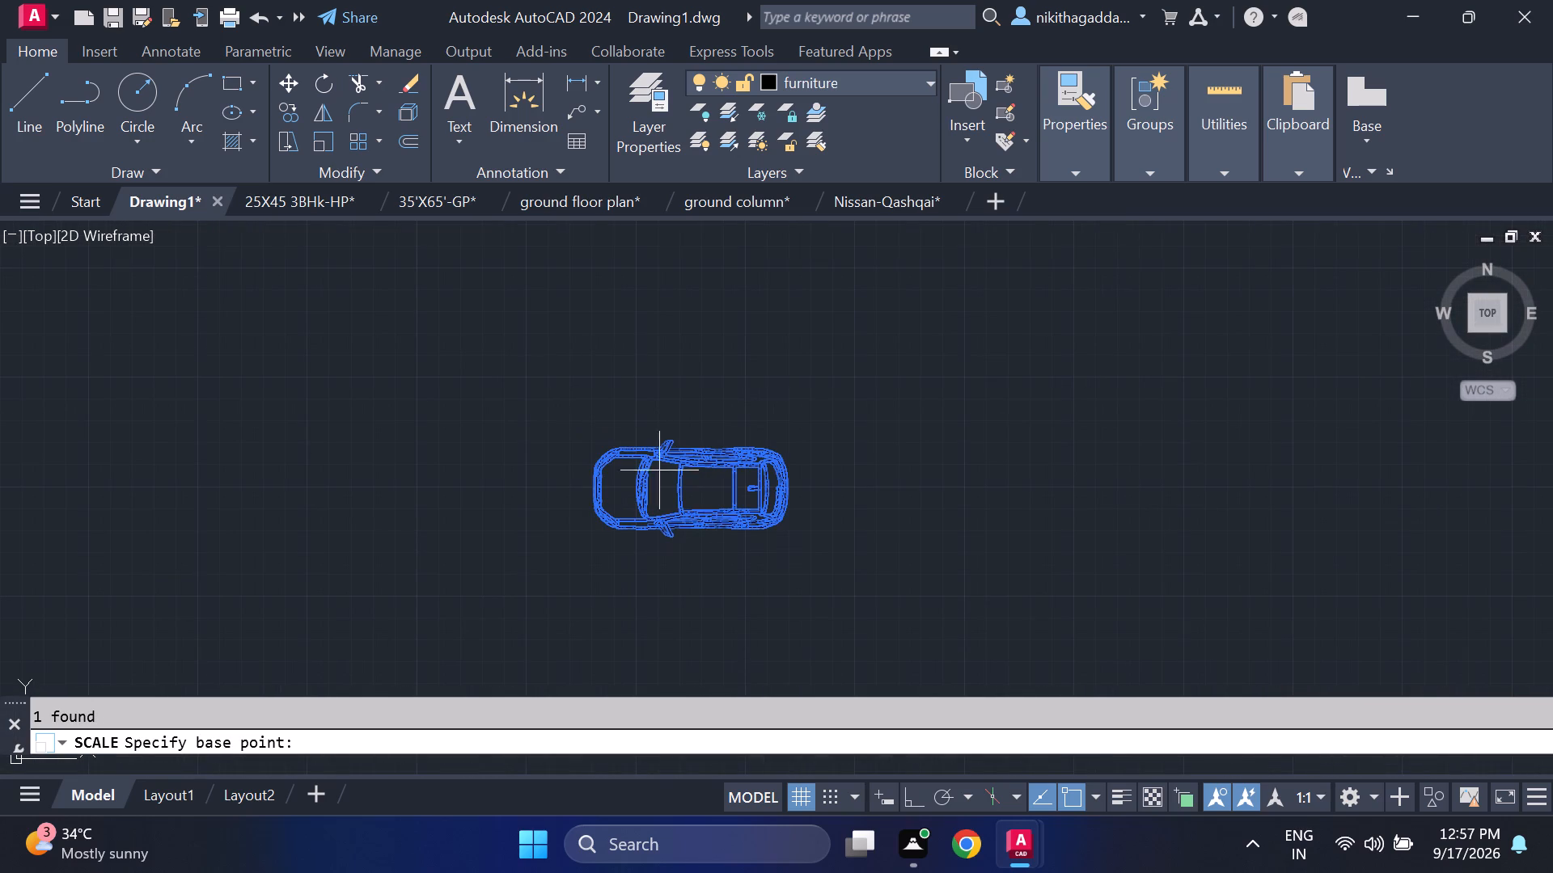
{"action": "left_click", "coordinate": [677, 491]}
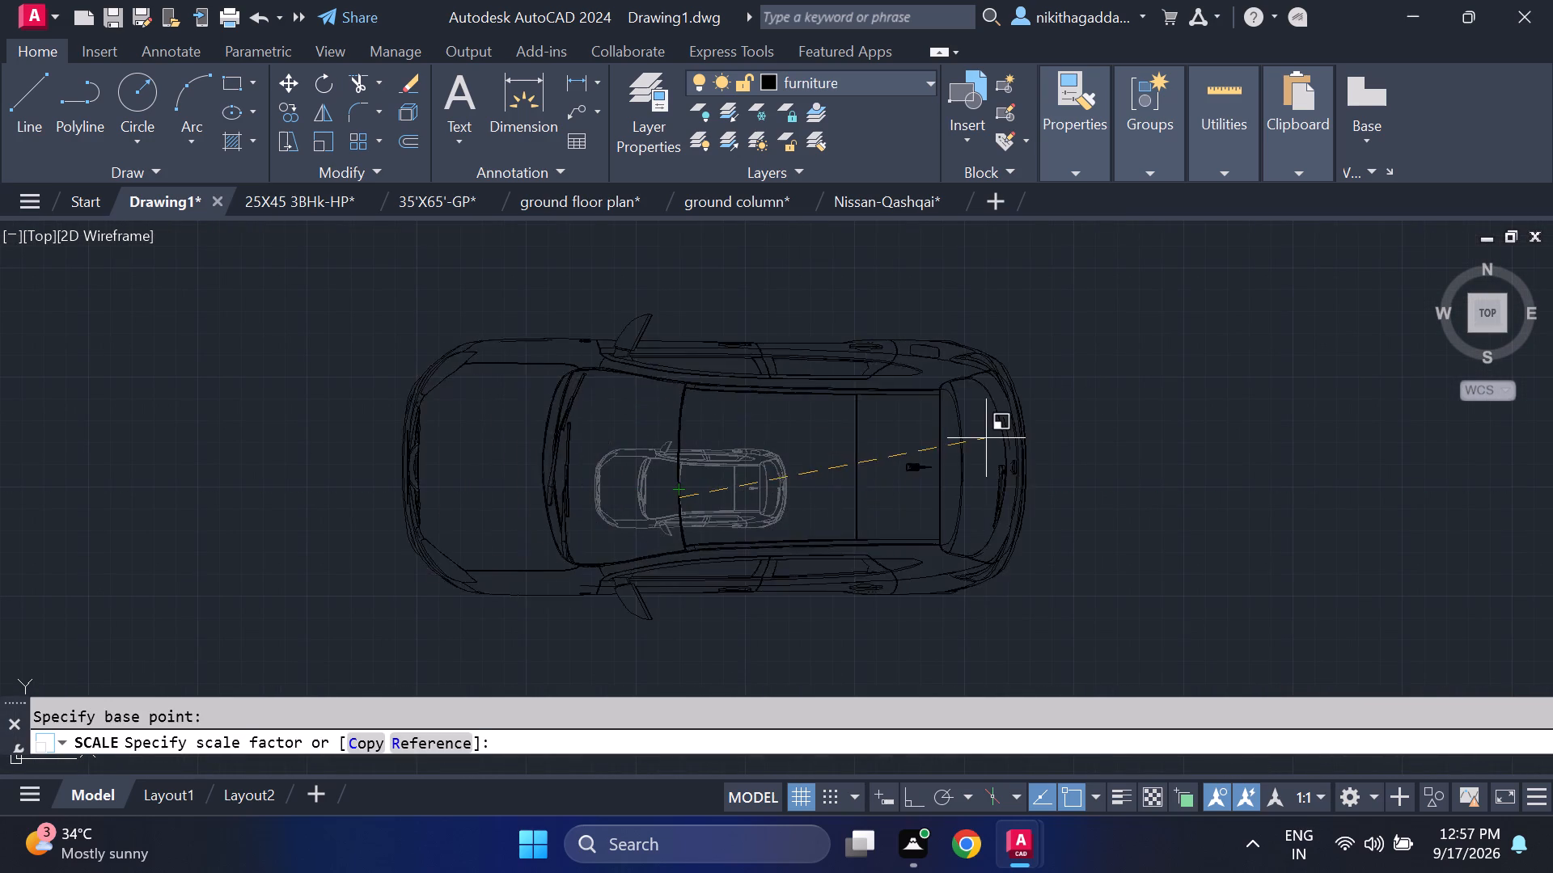
{"action": "scroll", "coordinate": [988, 439], "scroll_direction": "down", "scroll_amount": 5}
{"action": "left_click", "coordinate": [1119, 430]}
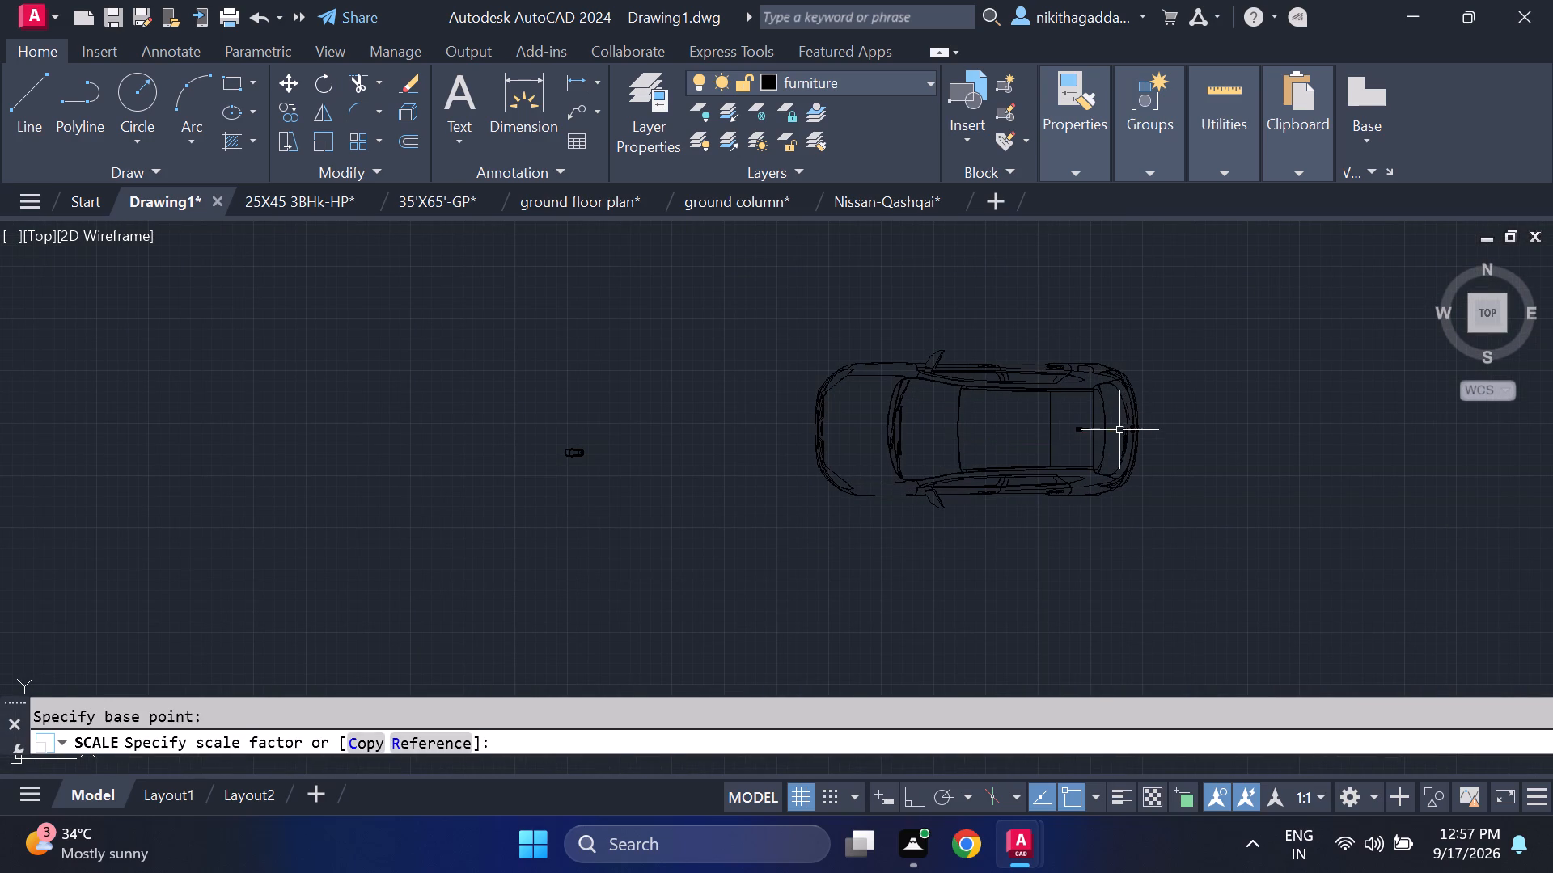
Erase the tiny unscaled copy of the car block.
{"action": "left_click_drag", "start_coordinate": [617, 394], "coordinate": [605, 403]}
{"action": "left_click", "coordinate": [374, 563]}
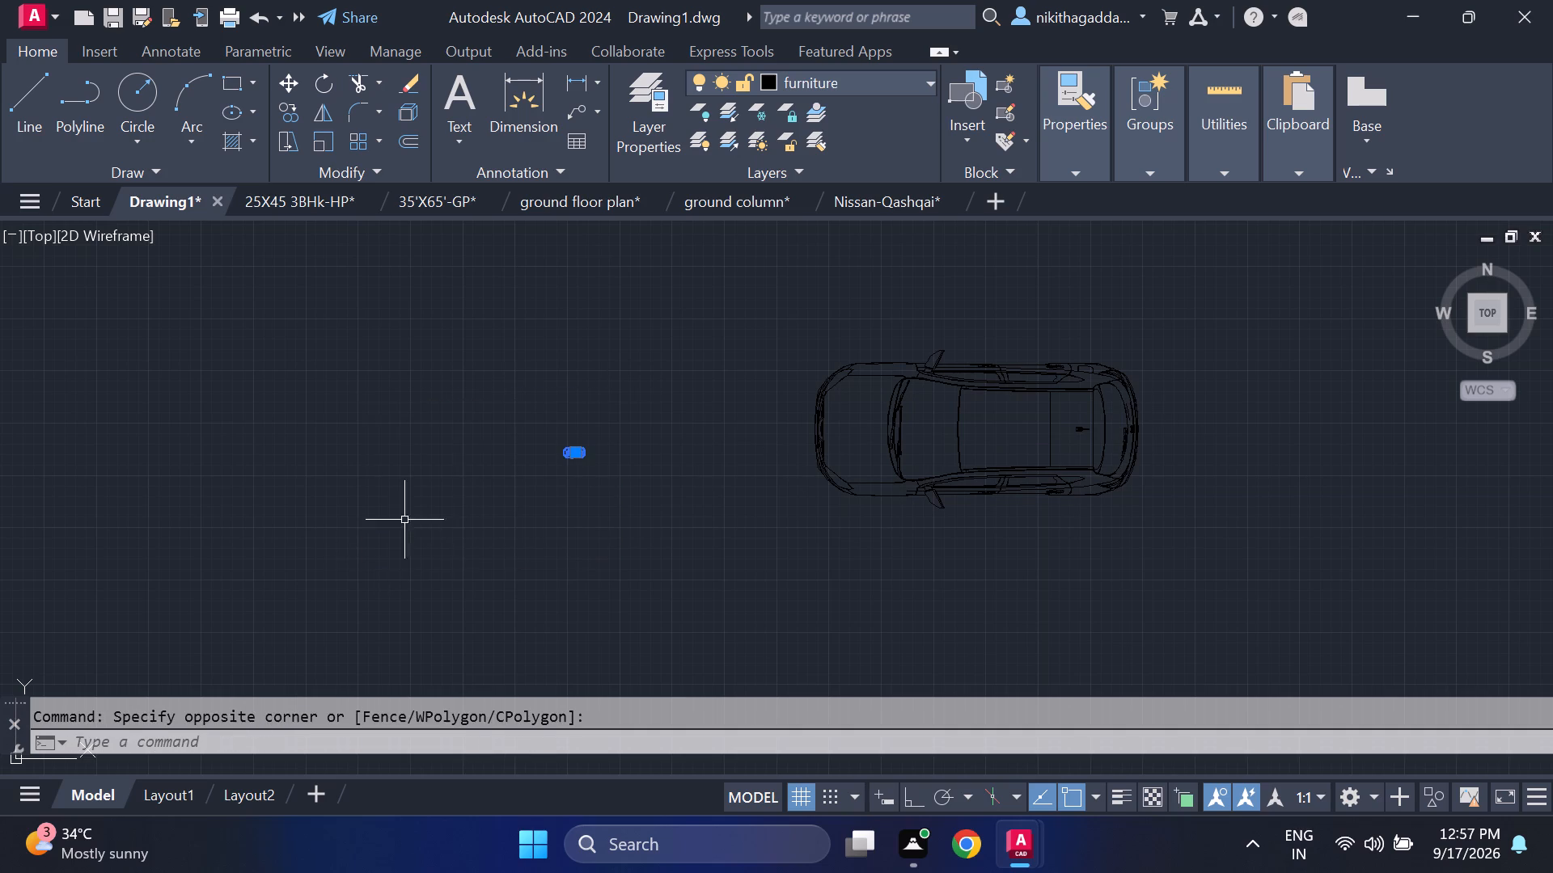
{"action": "key", "text": "Delete"}
Enlarge the remaining car block again about a base point near its middle, picking the factor freehand to suit the floor plan.
{"action": "scroll", "coordinate": [492, 526], "scroll_direction": "down", "scroll_amount": 5}
{"action": "scroll", "coordinate": [558, 514], "scroll_direction": "up", "scroll_amount": 1}
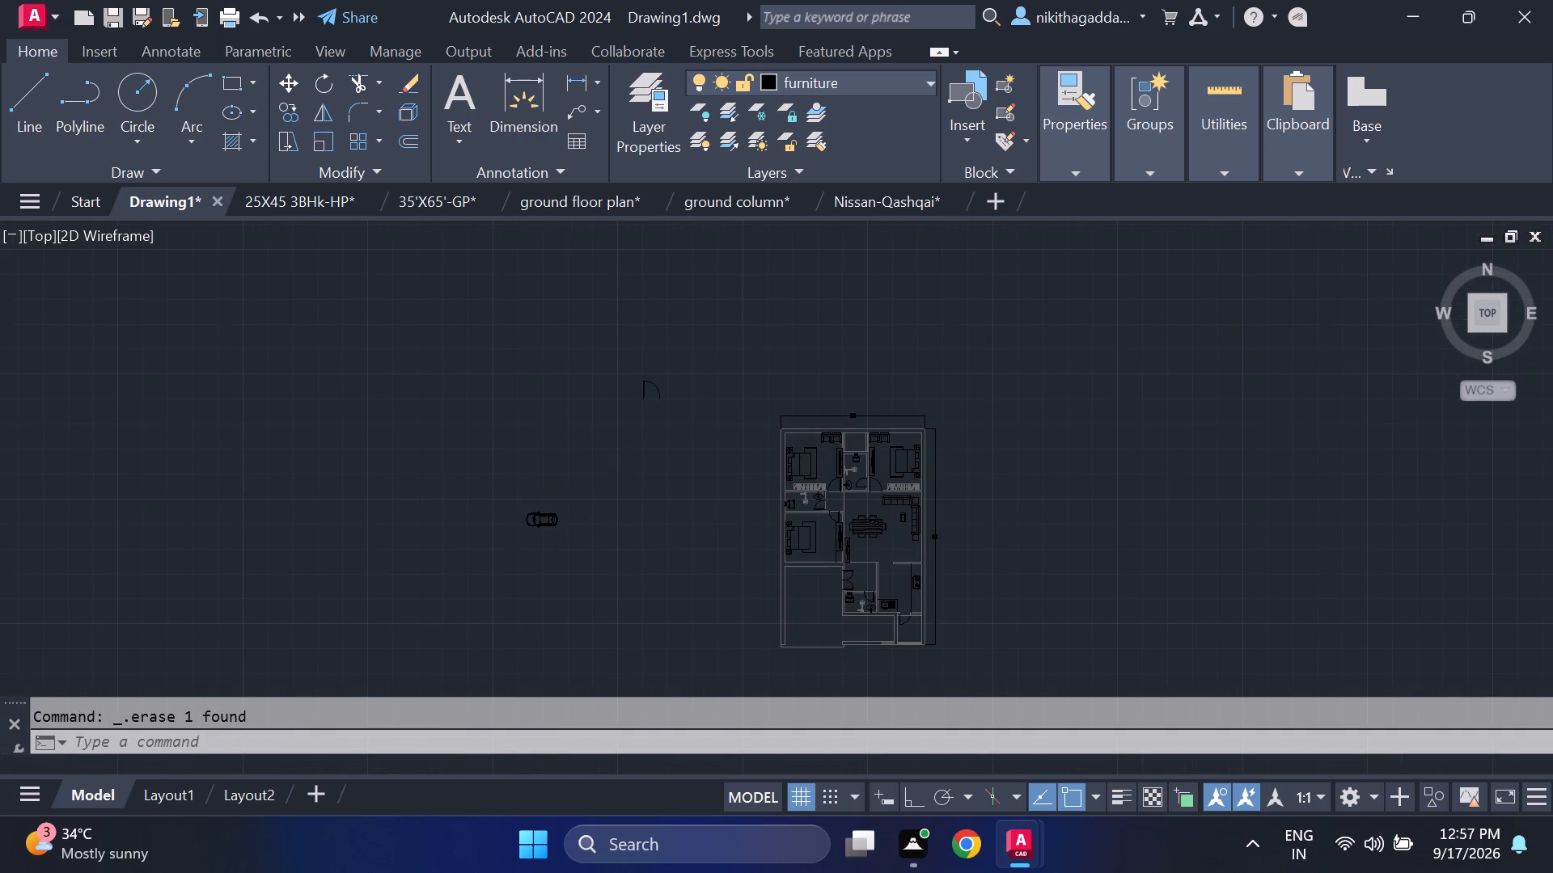
{"action": "left_click_drag", "start_coordinate": [595, 478], "coordinate": [582, 486]}
{"action": "left_click", "coordinate": [315, 630]}
{"action": "key", "text": "s"}
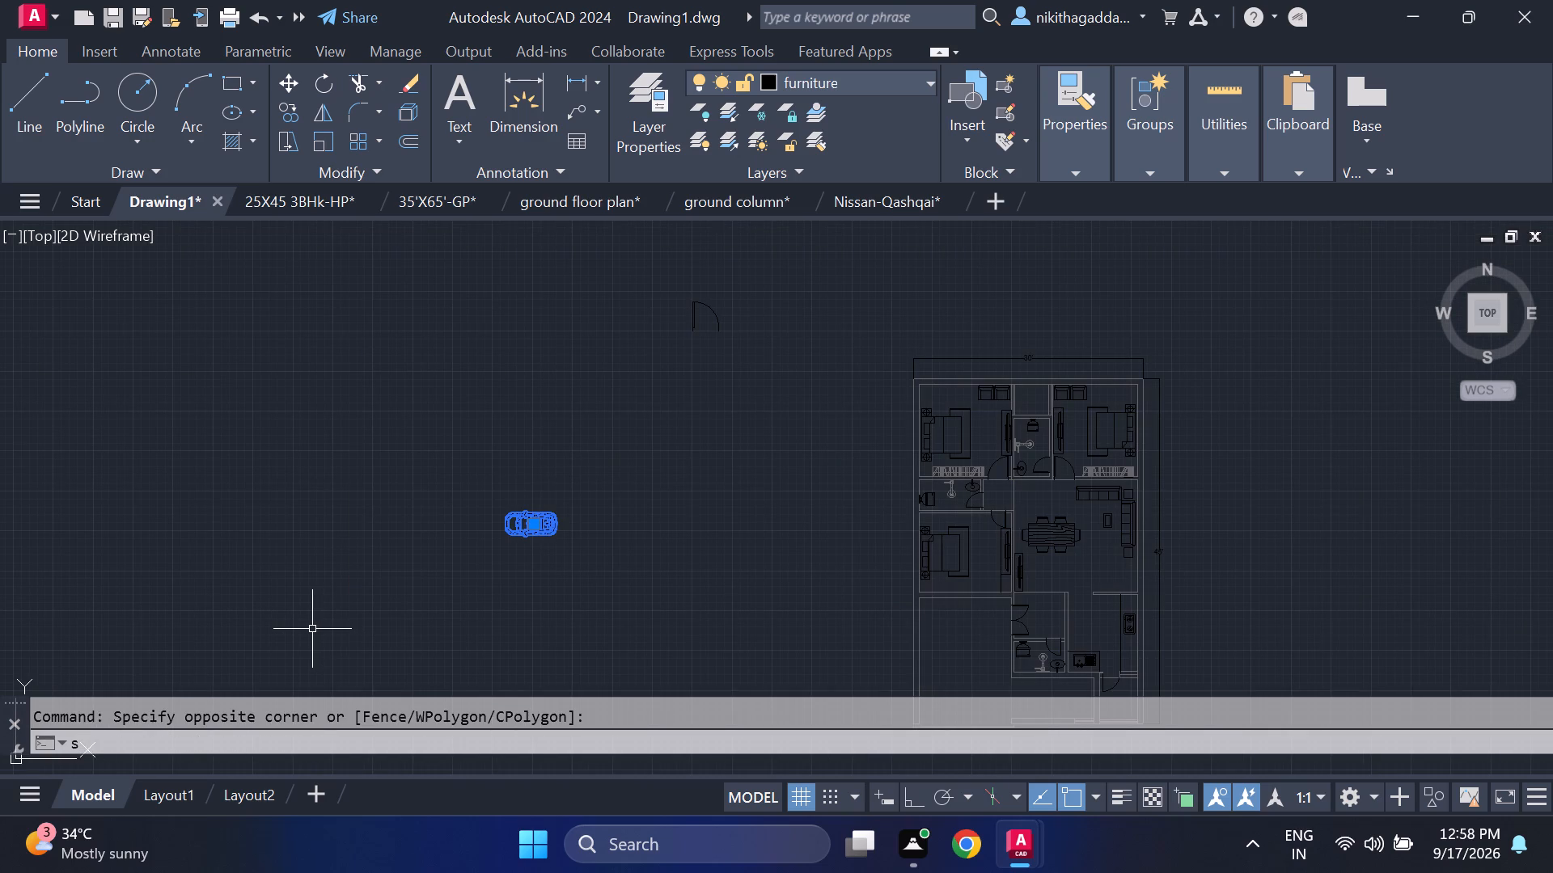
{"action": "key", "text": "c"}
{"action": "key", "text": "a"}
{"action": "key", "text": "l"}
{"action": "key", "text": "e"}
{"action": "key", "text": "Return"}
{"action": "scroll", "coordinate": [502, 578], "scroll_direction": "up", "scroll_amount": 2}
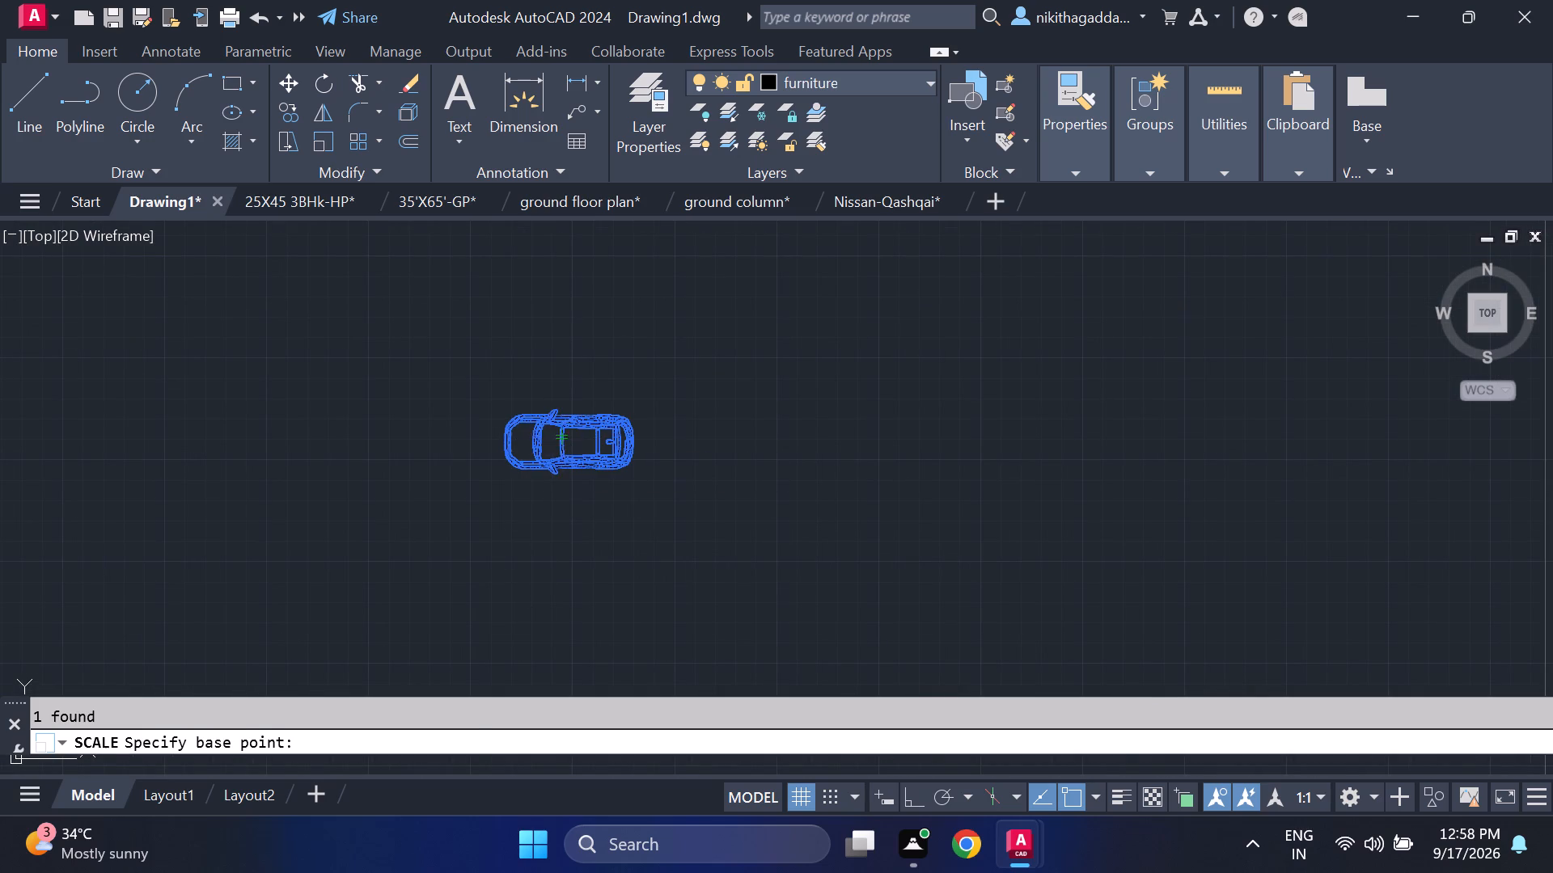
{"action": "left_click", "coordinate": [554, 440]}
{"action": "scroll", "coordinate": [858, 450], "scroll_direction": "down", "scroll_amount": 4}
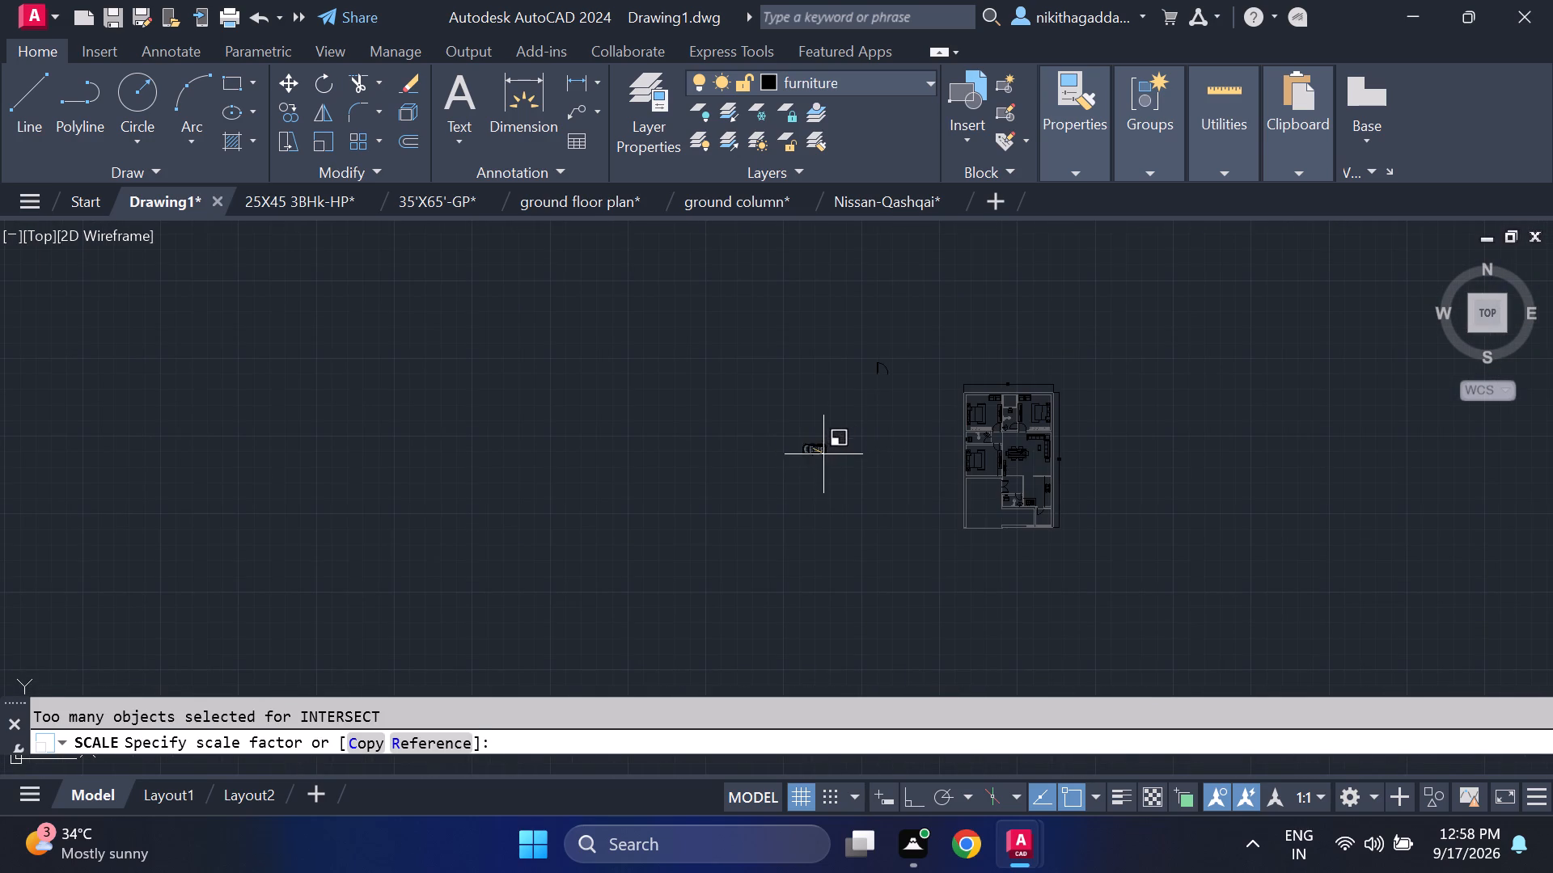
{"action": "scroll", "coordinate": [834, 448], "scroll_direction": "up", "scroll_amount": 2}
{"action": "left_click", "coordinate": [842, 437]}
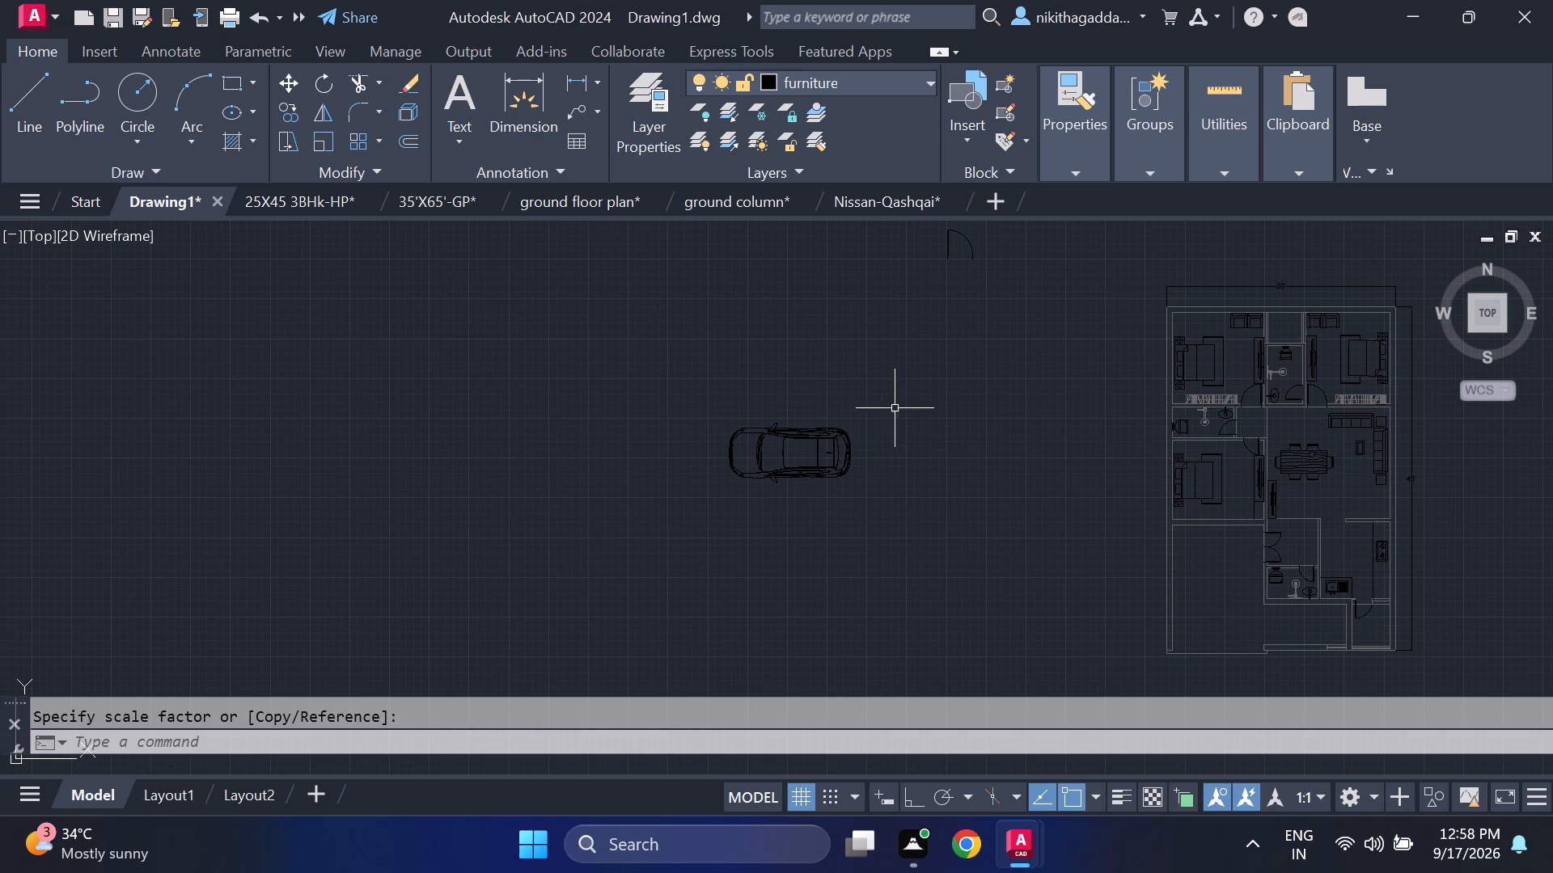
Rotate the car block 270° about its insertion point with Ortho on, so its front faces the top of the drawing.
{"action": "left_click_drag", "start_coordinate": [910, 393], "coordinate": [832, 436]}
{"action": "left_click", "coordinate": [544, 539]}
{"action": "type", "text": "ro"}
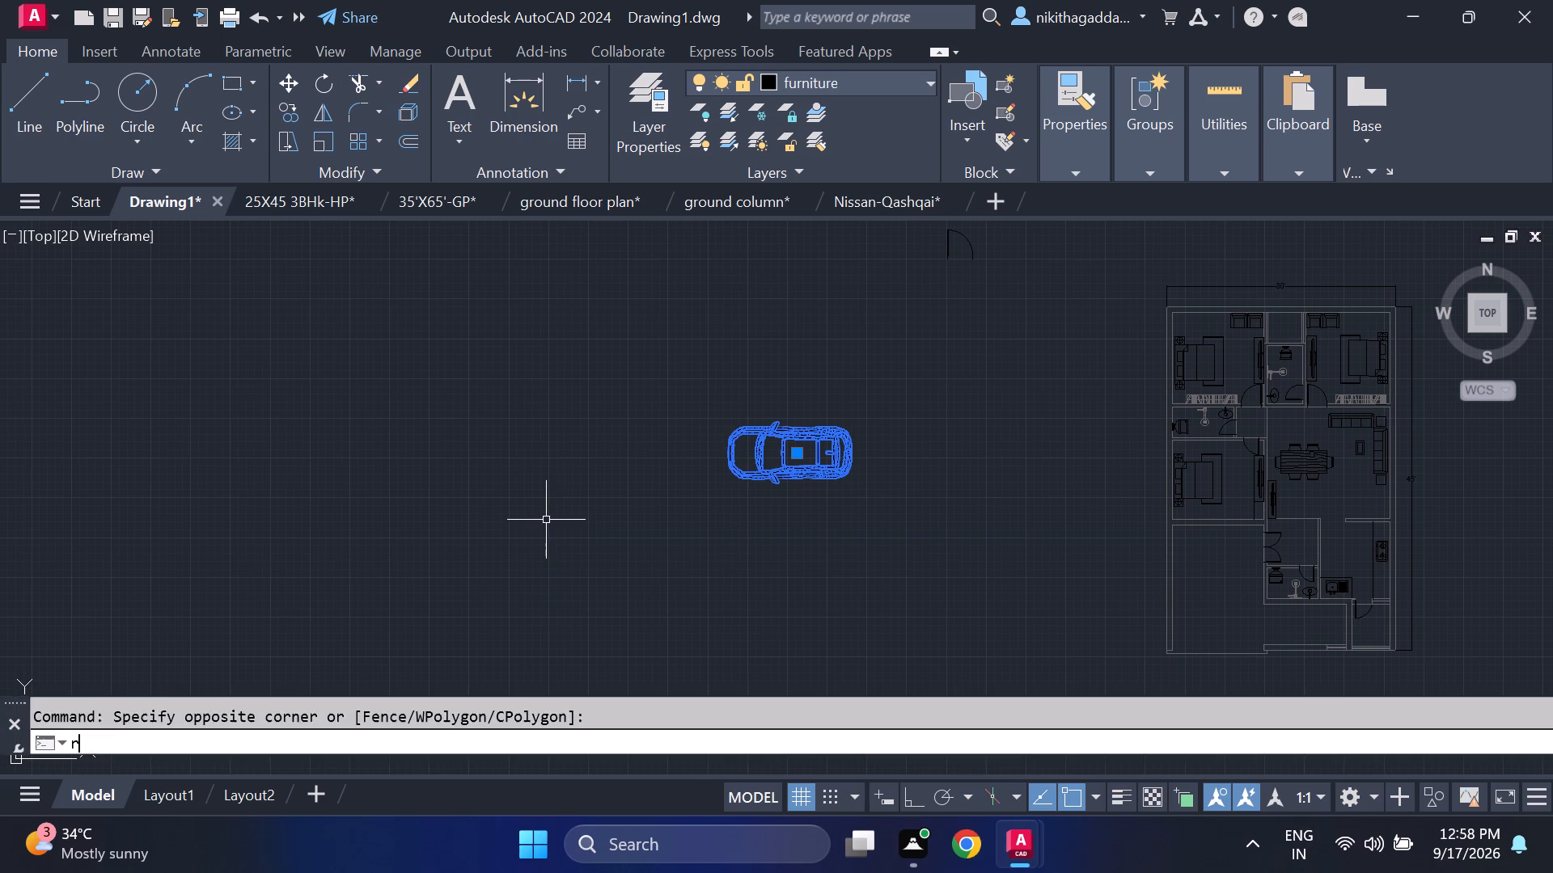
{"action": "key", "text": "Return"}
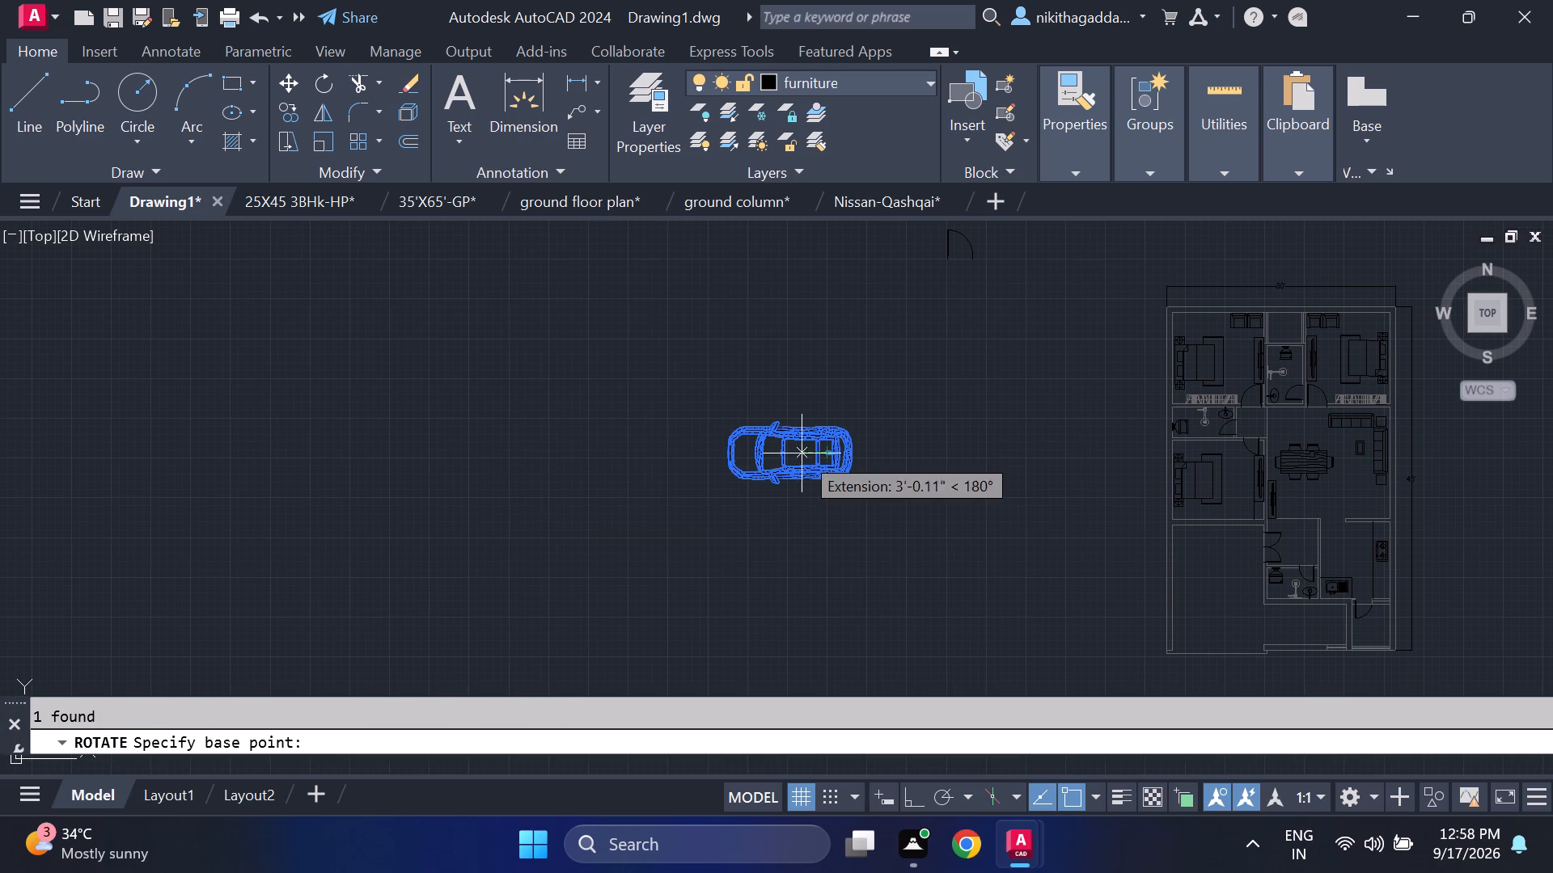
{"action": "left_click", "coordinate": [797, 453]}
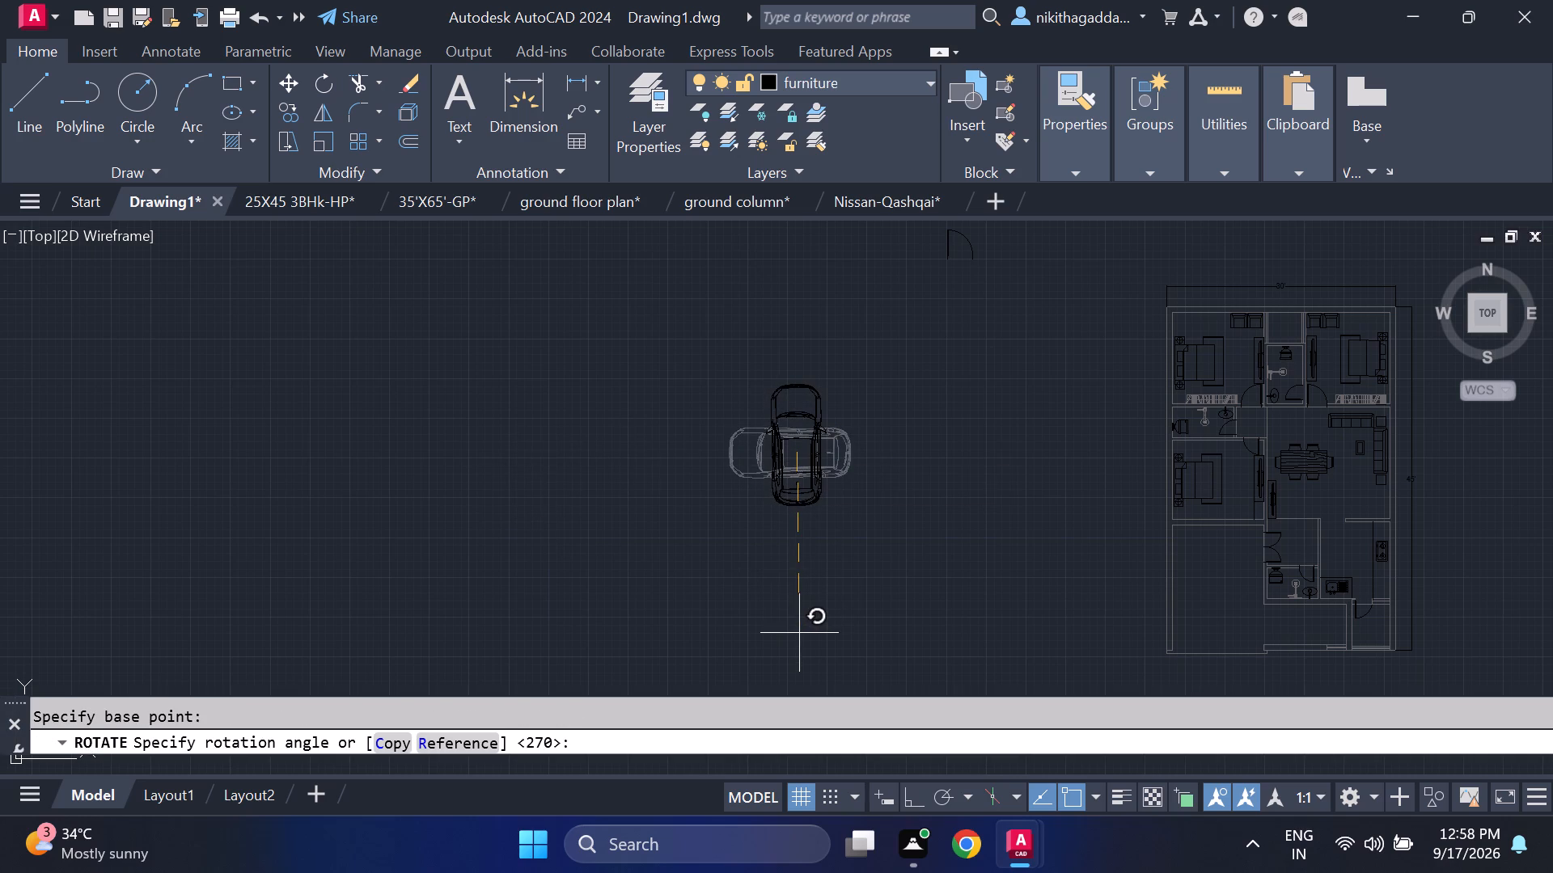
{"action": "key", "text": "F8"}
{"action": "left_click", "coordinate": [802, 620]}
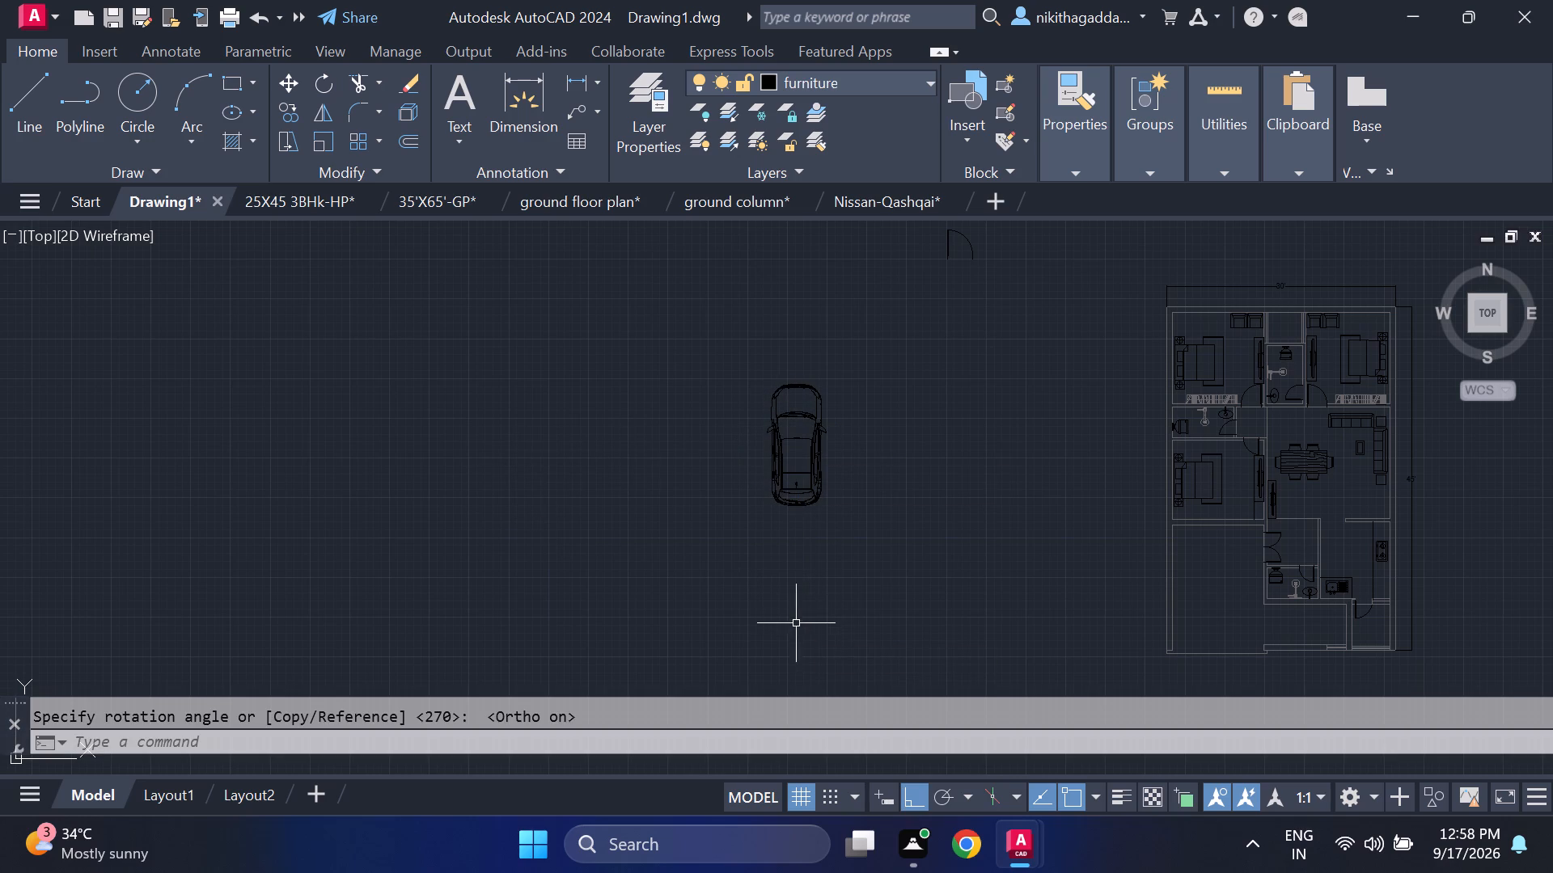
Examine the rotated car block's outline up close and its size beside the floor plan.
{"action": "left_click_drag", "start_coordinate": [903, 365], "coordinate": [874, 379]}
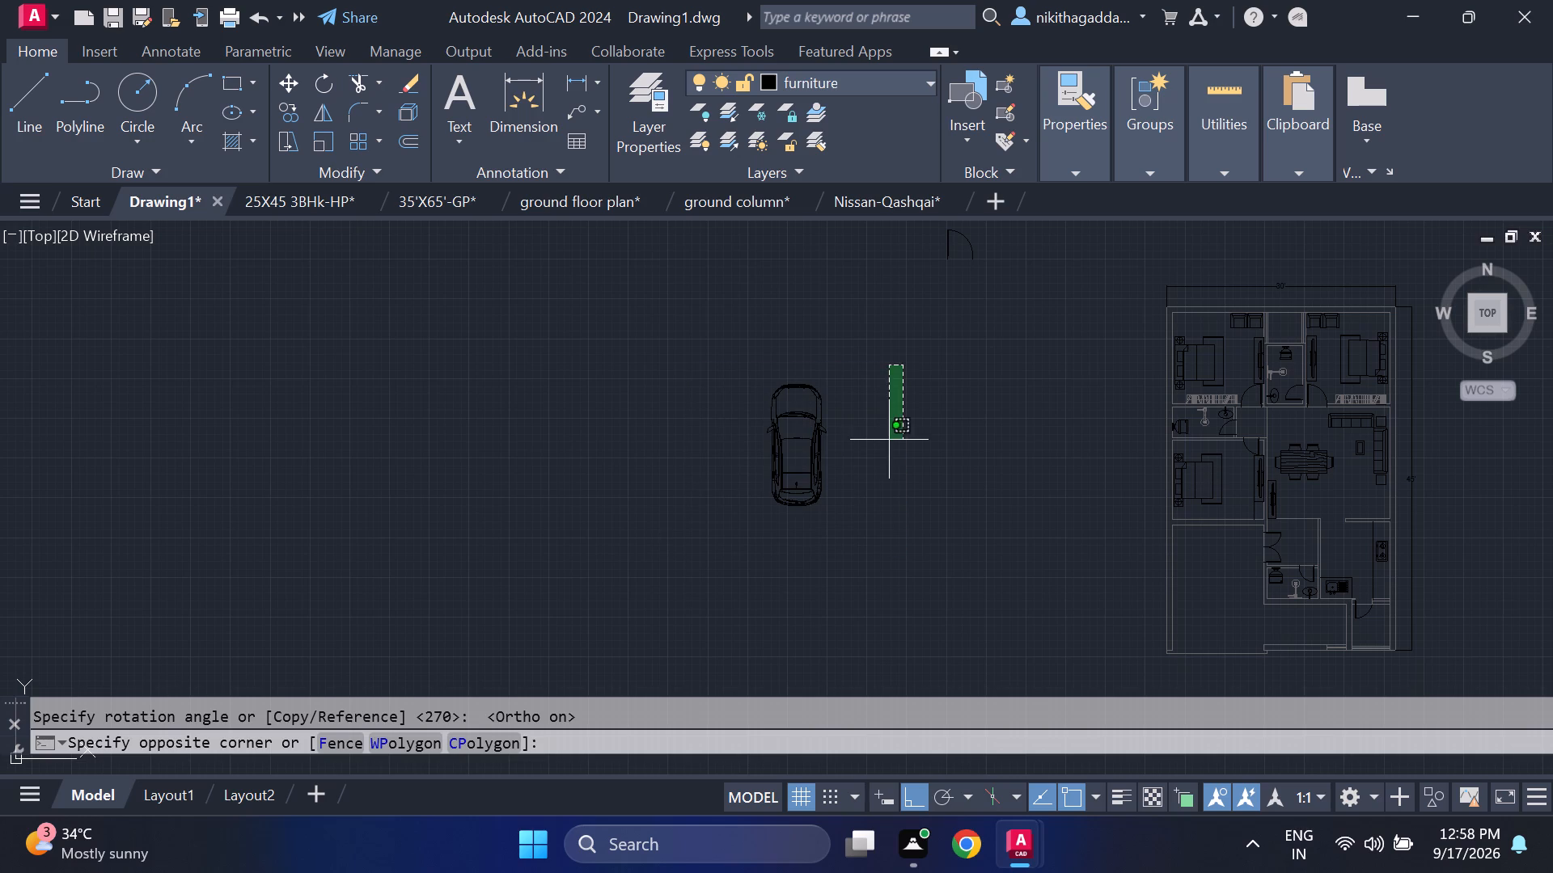
{"action": "left_click", "coordinate": [893, 439]}
{"action": "scroll", "coordinate": [840, 473], "scroll_direction": "up", "scroll_amount": 3}
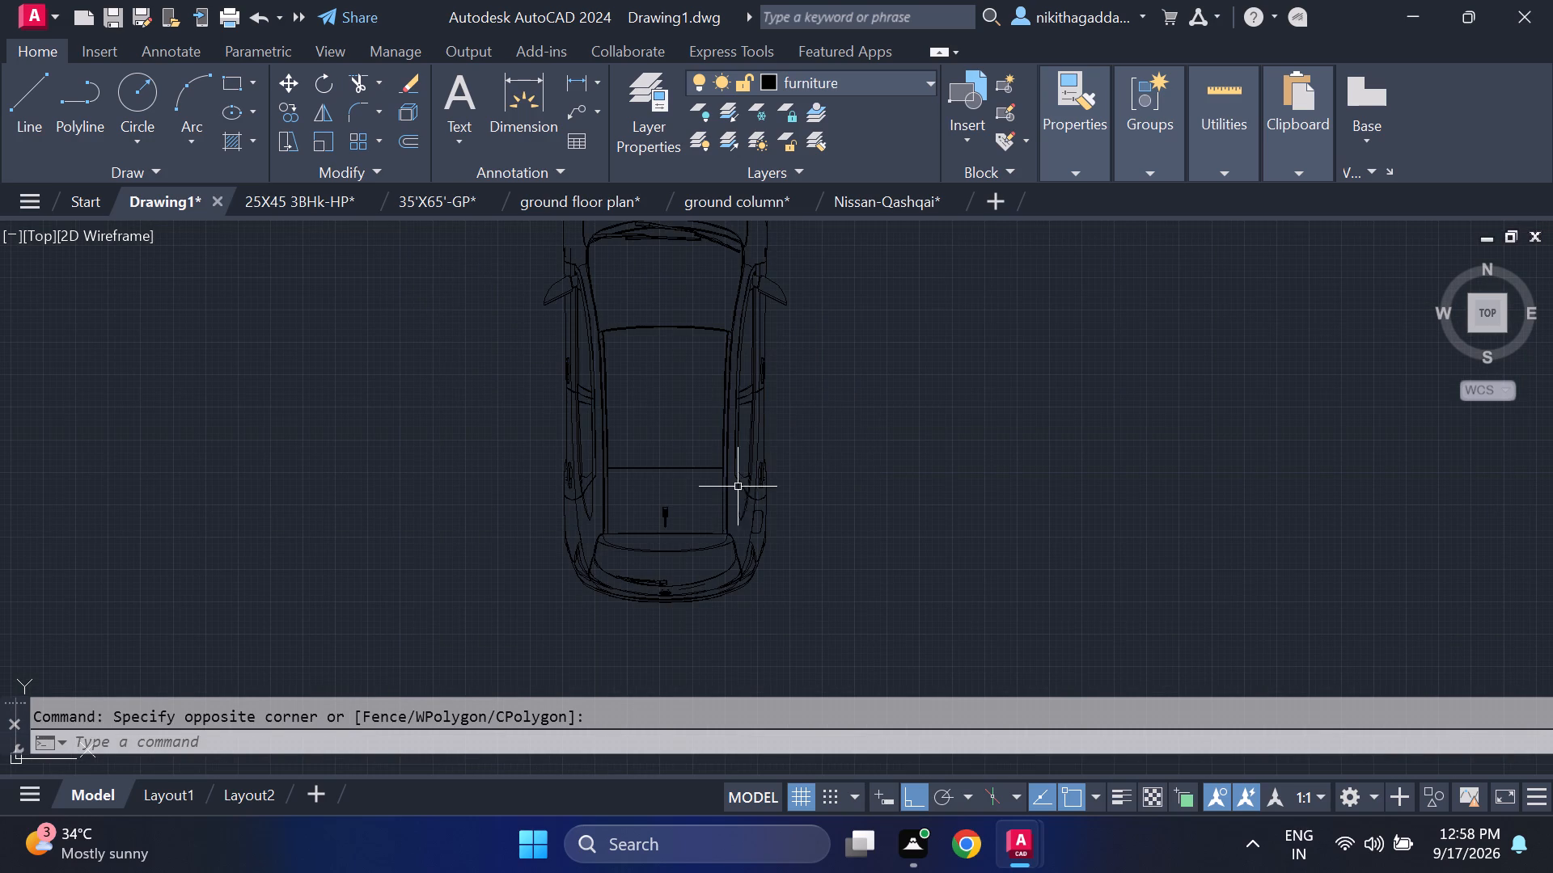
{"action": "scroll", "coordinate": [702, 500], "scroll_direction": "up", "scroll_amount": 3}
{"action": "scroll", "coordinate": [837, 474], "scroll_direction": "down", "scroll_amount": 4}
{"action": "scroll", "coordinate": [975, 405], "scroll_direction": "down", "scroll_amount": 1}
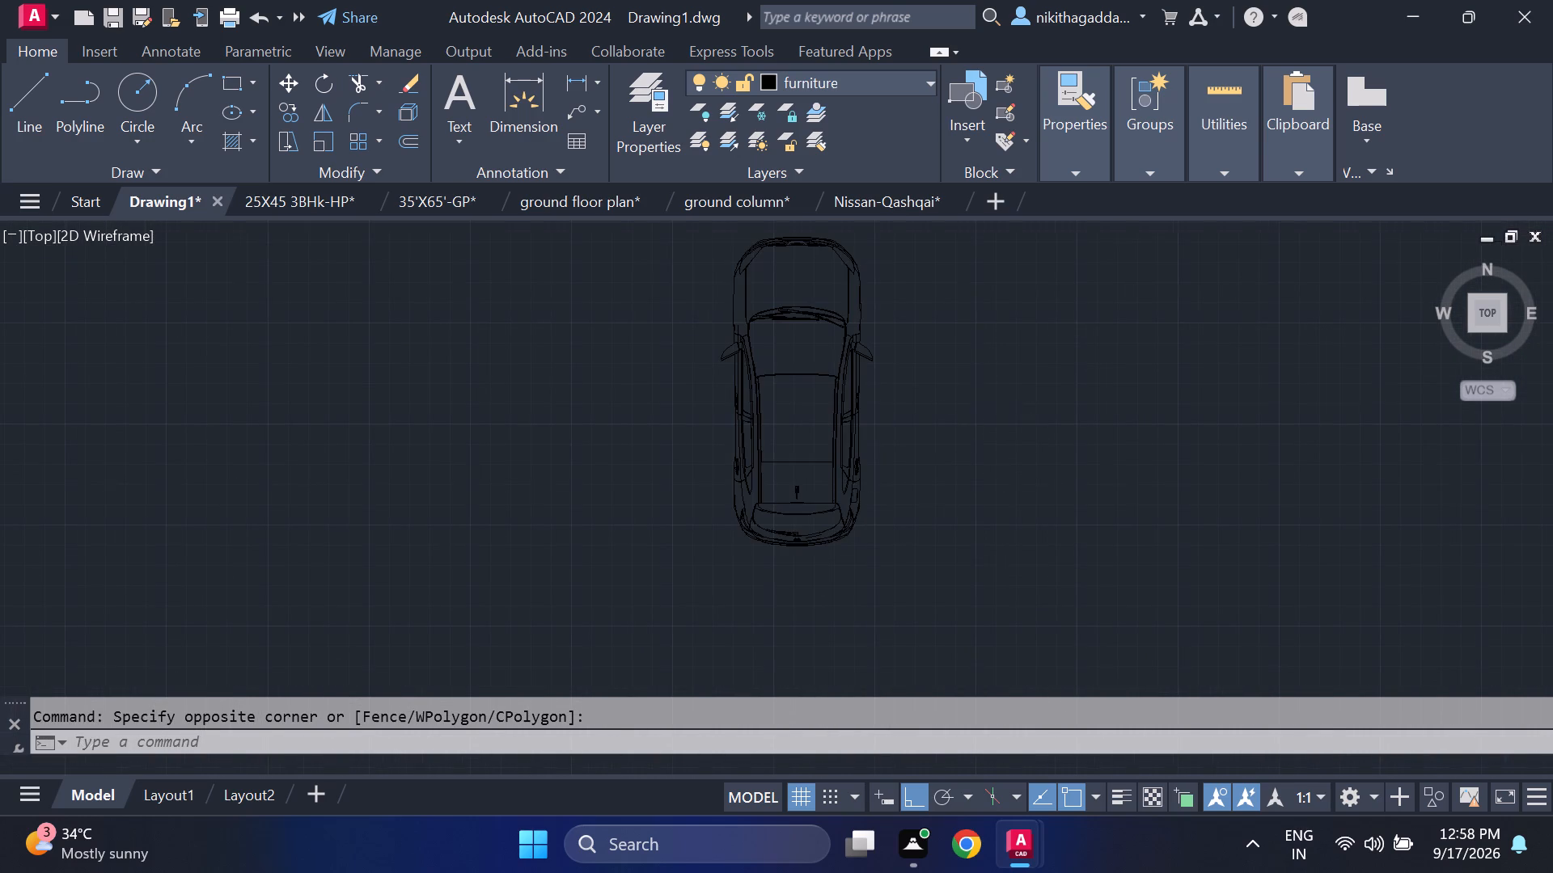
{"action": "scroll", "coordinate": [975, 405], "scroll_direction": "down", "scroll_amount": 1}
{"action": "scroll", "coordinate": [912, 449], "scroll_direction": "up", "scroll_amount": 3}
{"action": "scroll", "coordinate": [999, 476], "scroll_direction": "down", "scroll_amount": 3}
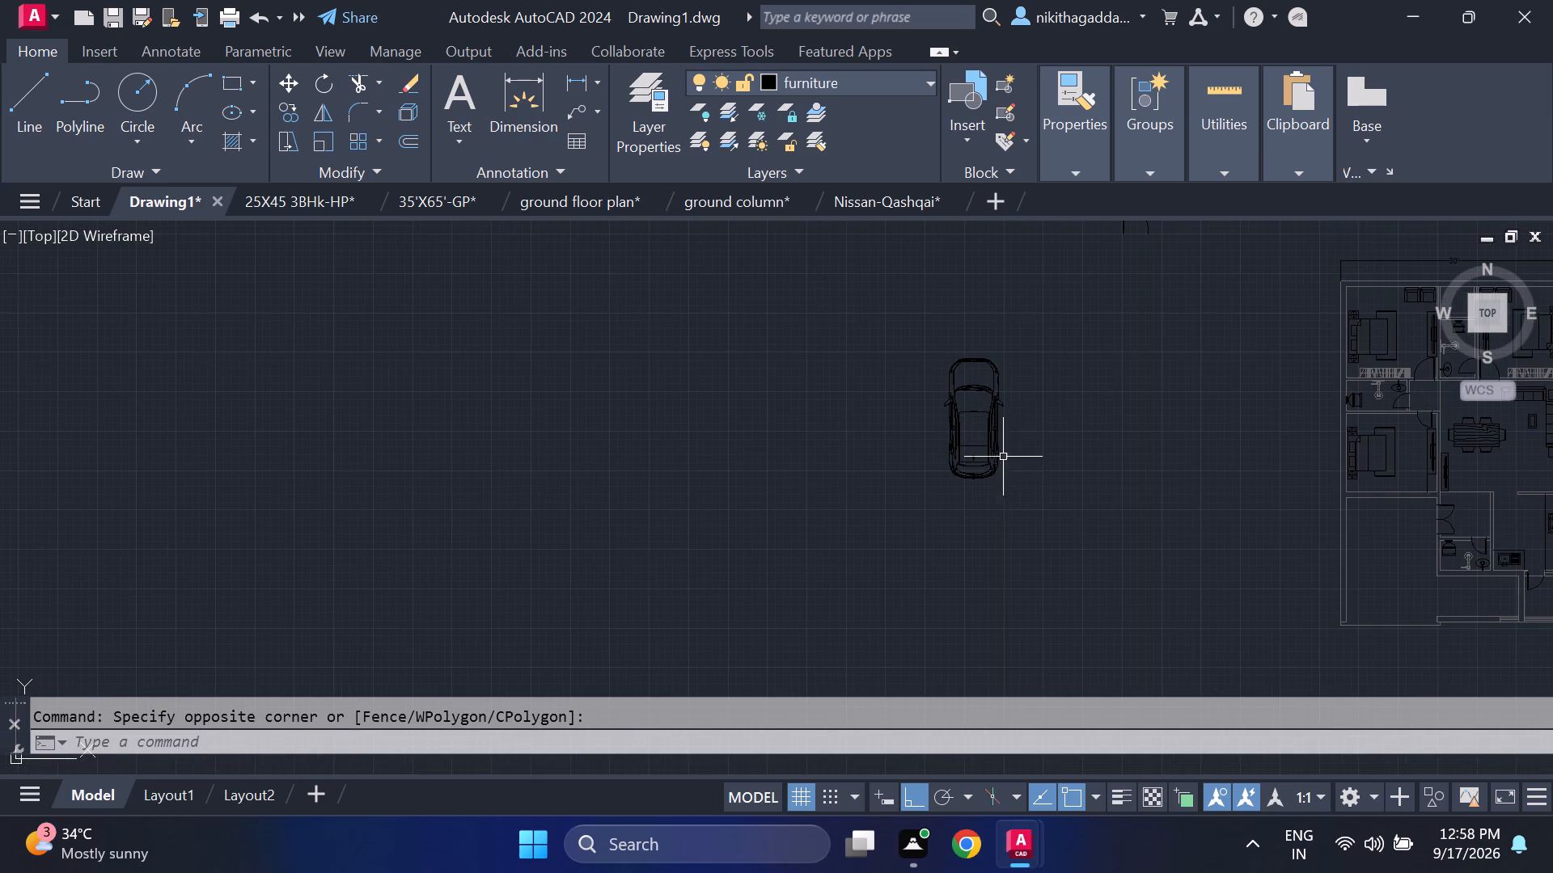
{"action": "scroll", "coordinate": [1030, 403], "scroll_direction": "up", "scroll_amount": 2}
Move the car block with Ortho off from beside the plan into the parking area below the bedroom.
{"action": "left_click_drag", "start_coordinate": [1050, 295], "coordinate": [1030, 306]}
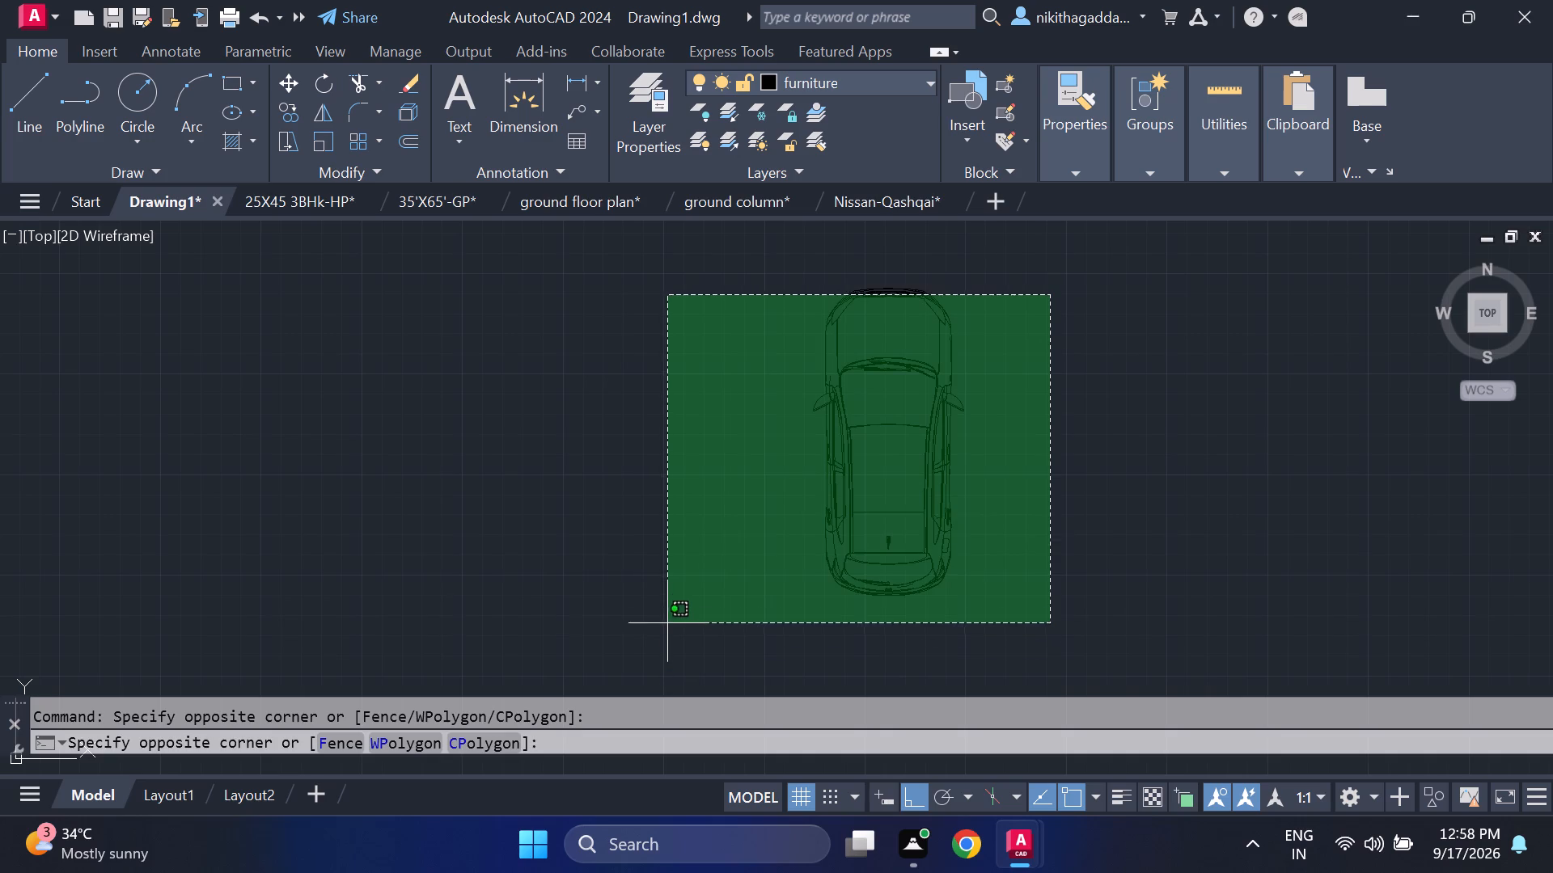
{"action": "left_click", "coordinate": [667, 612]}
{"action": "key", "text": "m"}
{"action": "key", "text": "Return"}
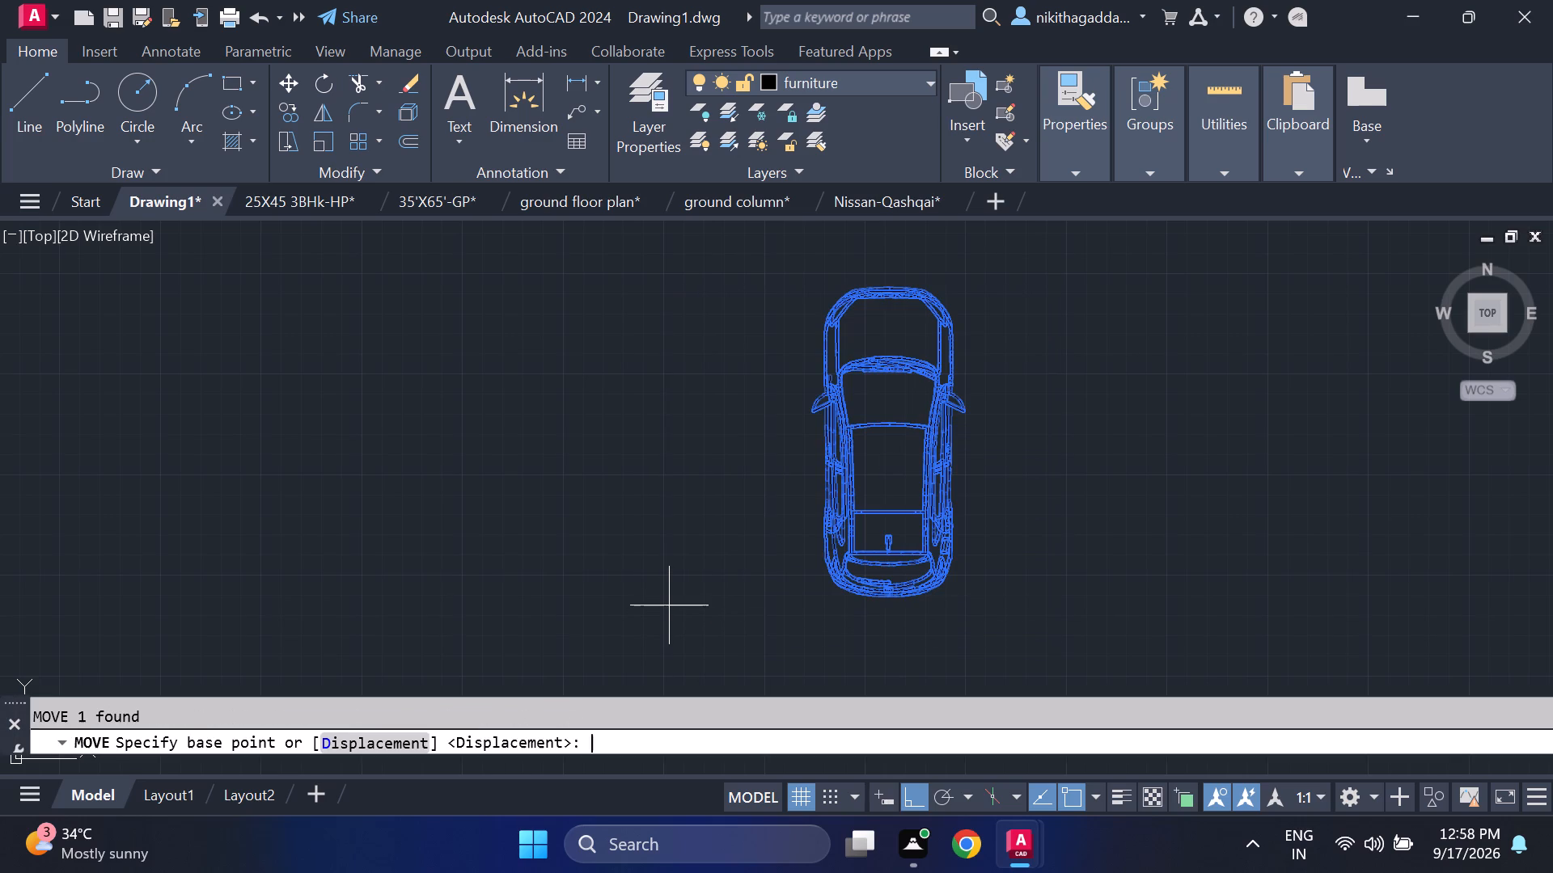
{"action": "scroll", "coordinate": [692, 608], "scroll_direction": "down", "scroll_amount": 3}
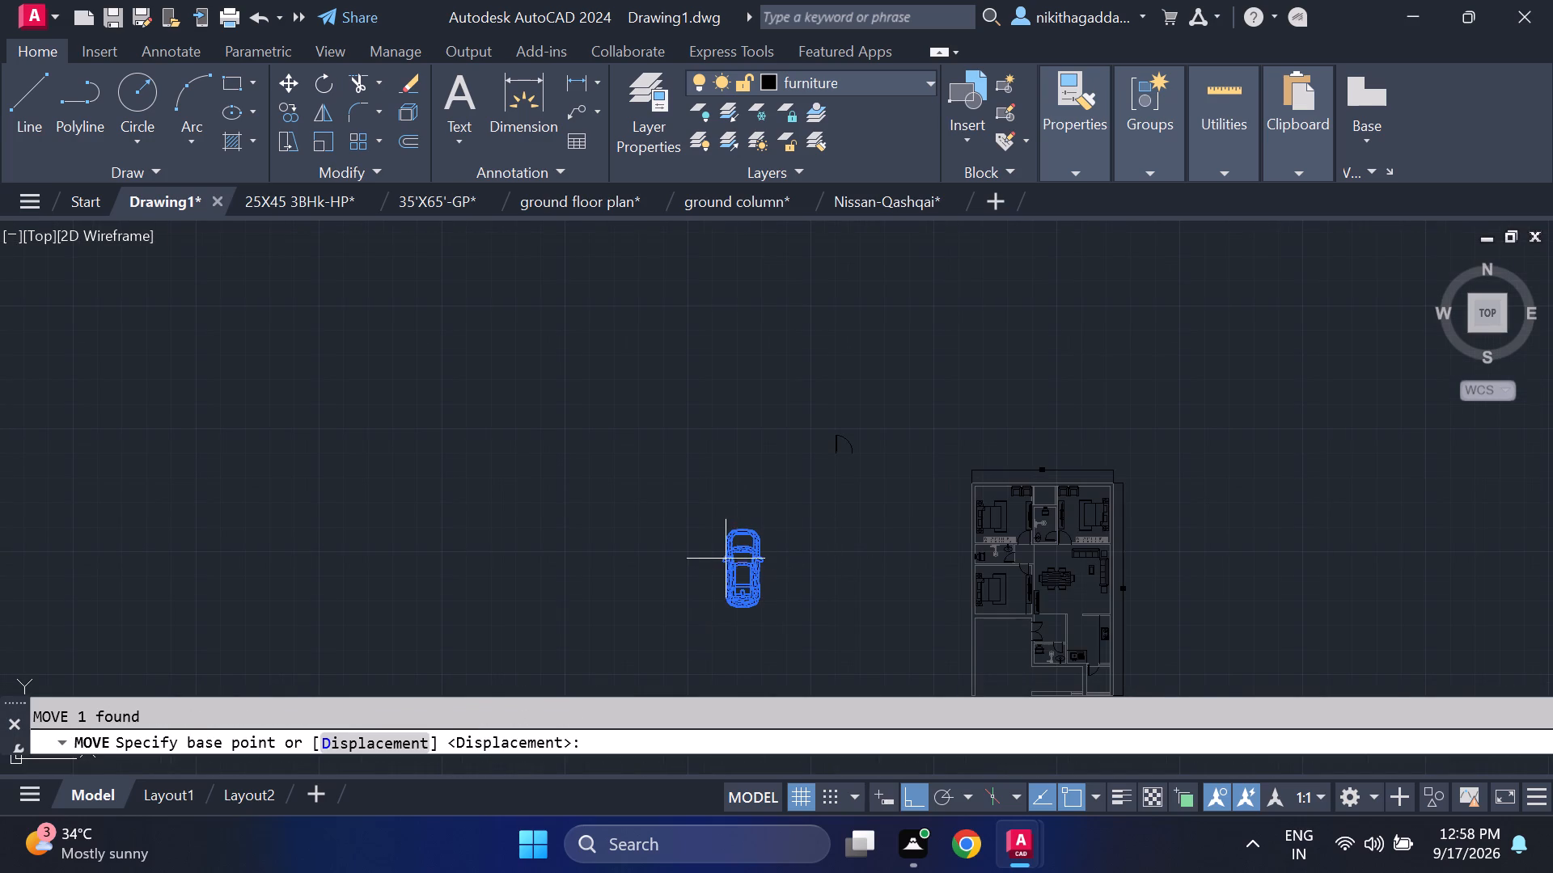
{"action": "left_click", "coordinate": [742, 557]}
{"action": "scroll", "coordinate": [853, 594], "scroll_direction": "down", "scroll_amount": 1}
{"action": "middle_click_drag", "start_coordinate": [844, 597], "coordinate": [600, 507]}
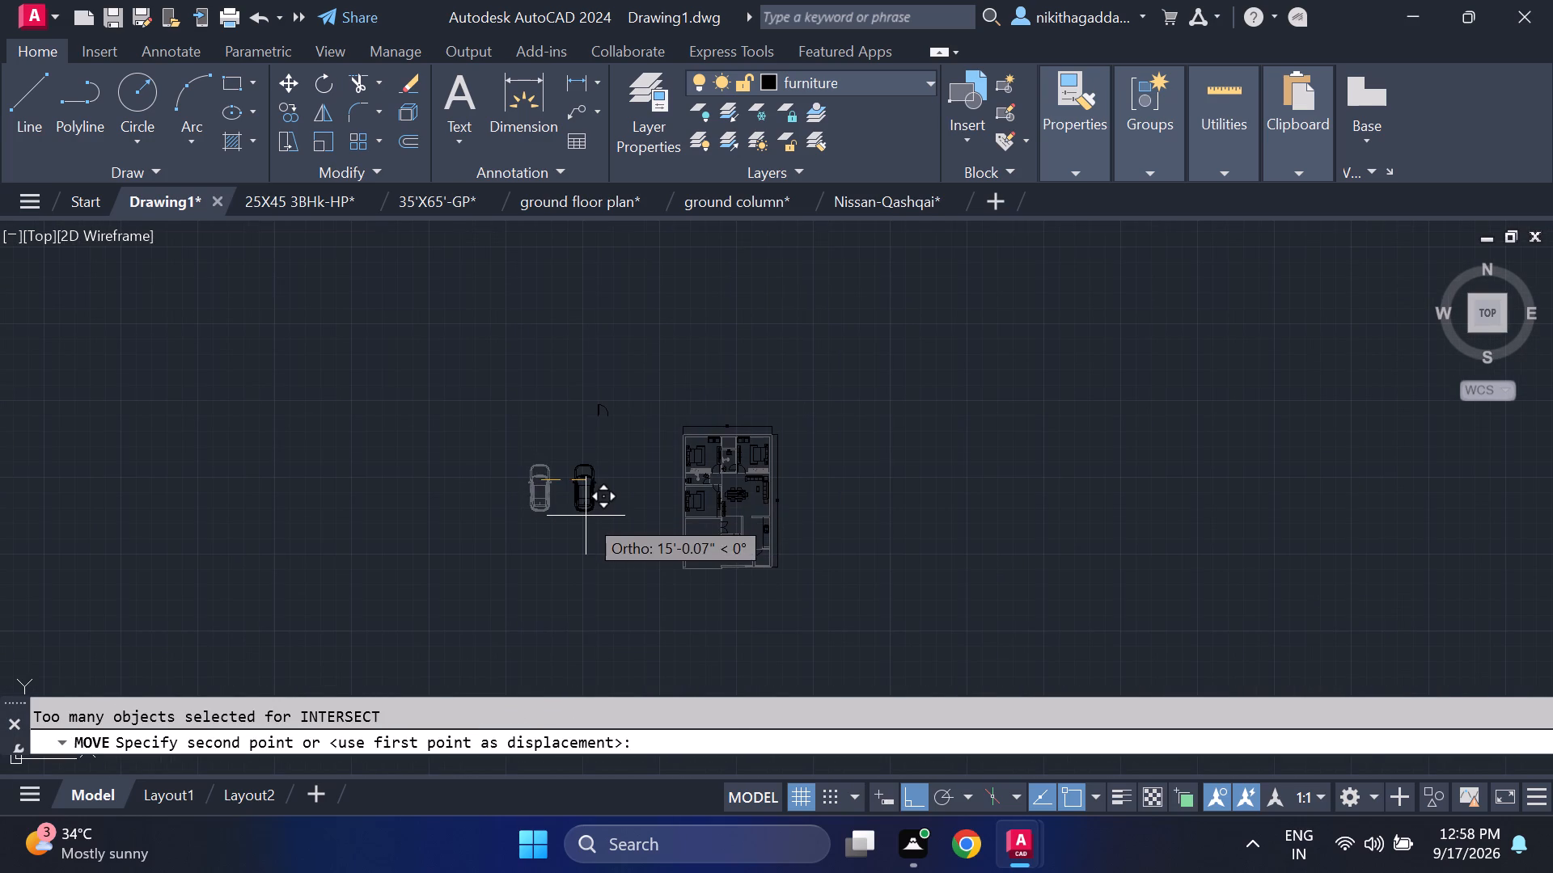
{"action": "key", "text": "F8"}
{"action": "scroll", "coordinate": [699, 540], "scroll_direction": "up", "scroll_amount": 3}
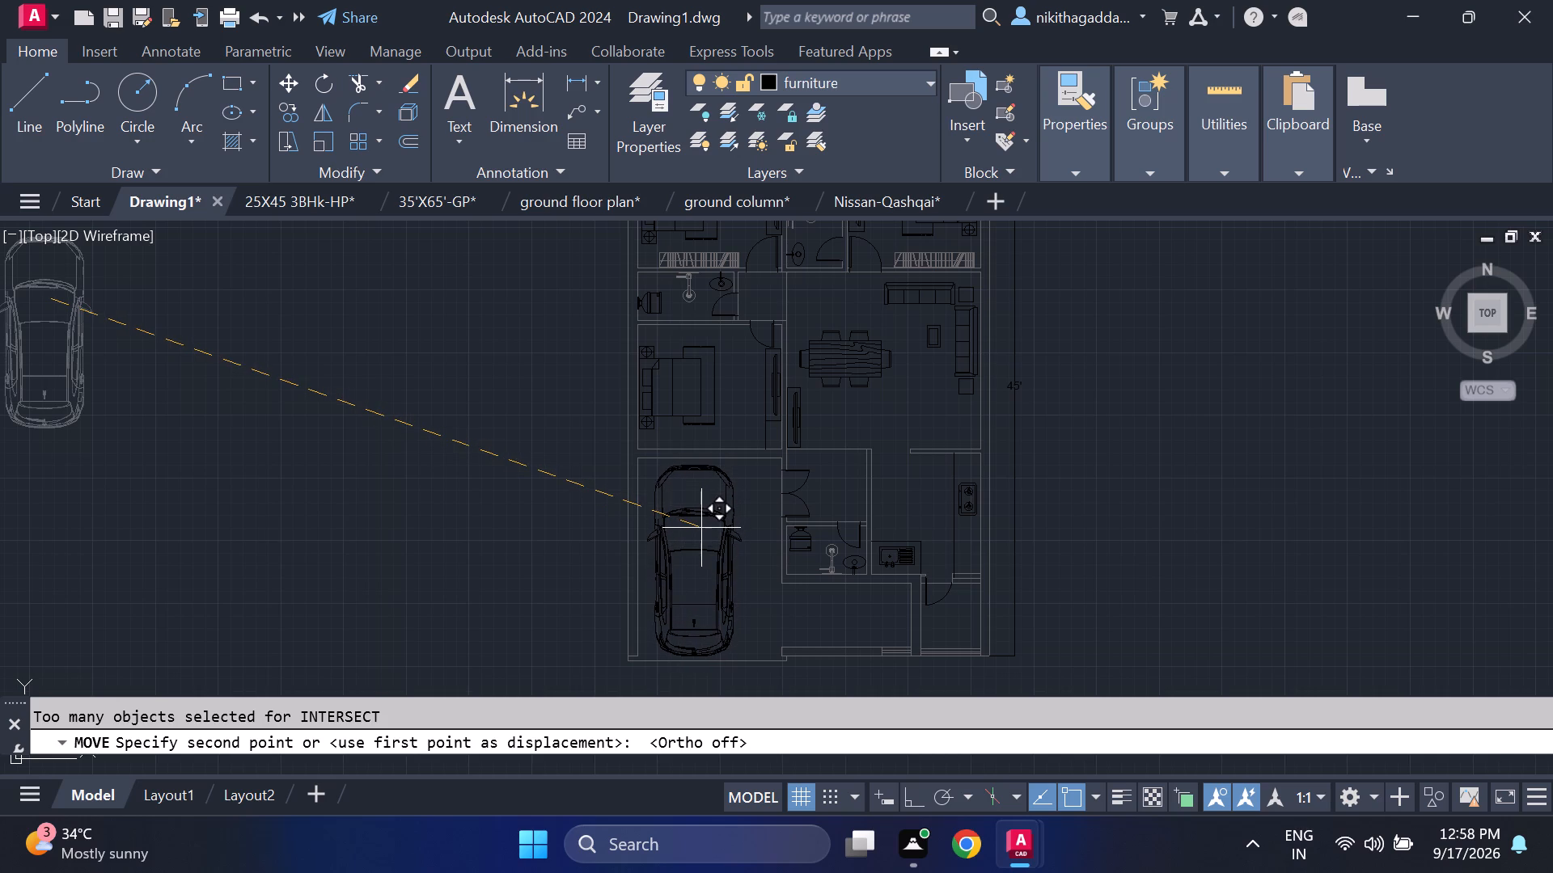
{"action": "left_click", "coordinate": [701, 525]}
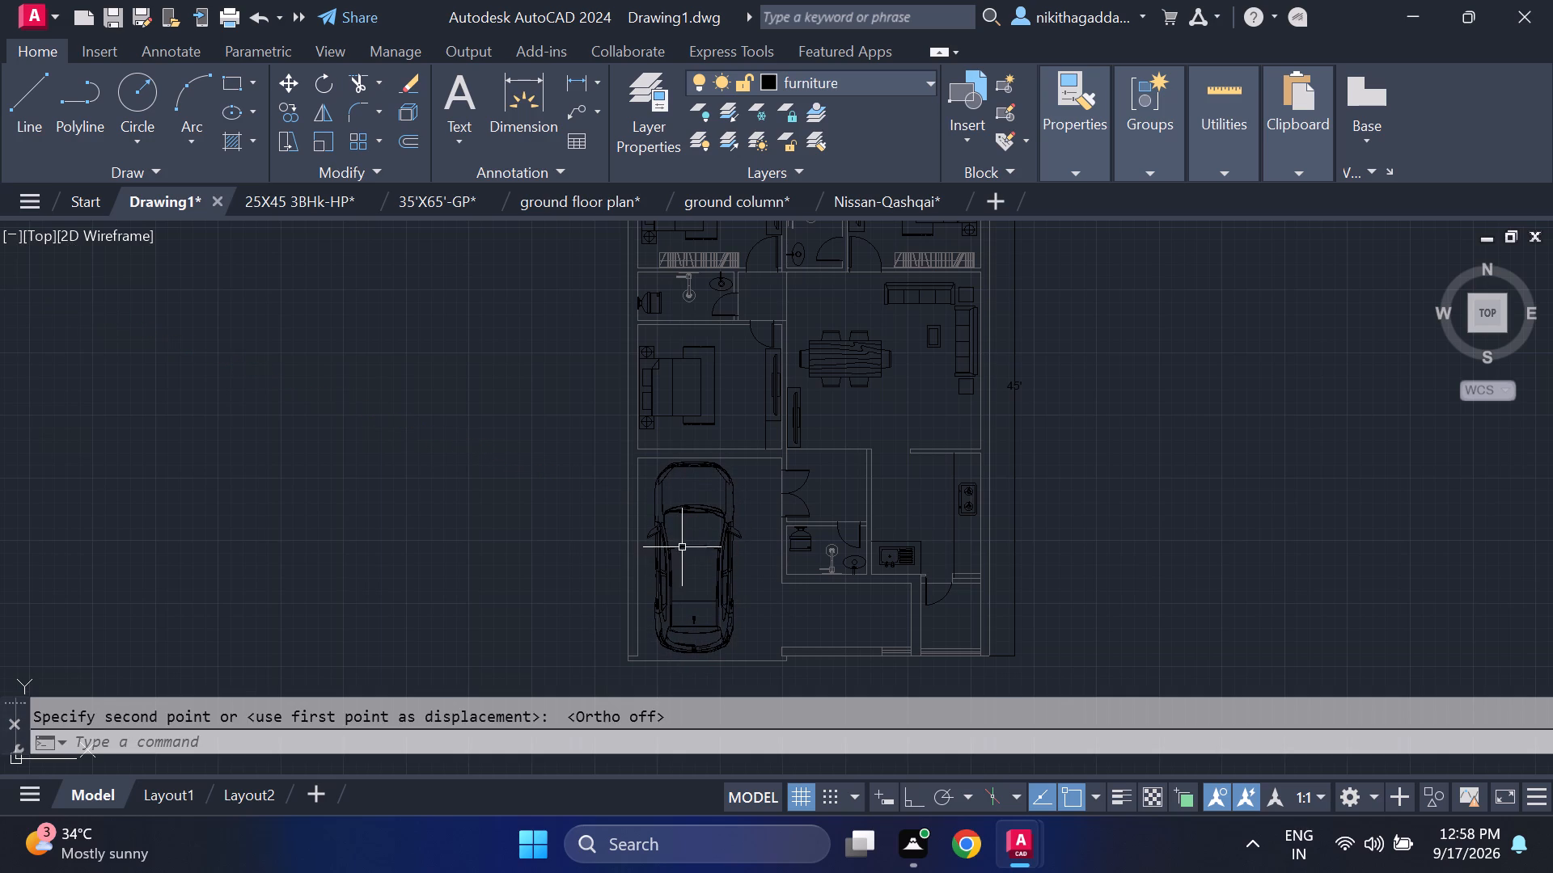
Erase the leftover door block lying outside the floor plan, above its upper-left corner.
{"action": "scroll", "coordinate": [704, 643], "scroll_direction": "up", "scroll_amount": 2}
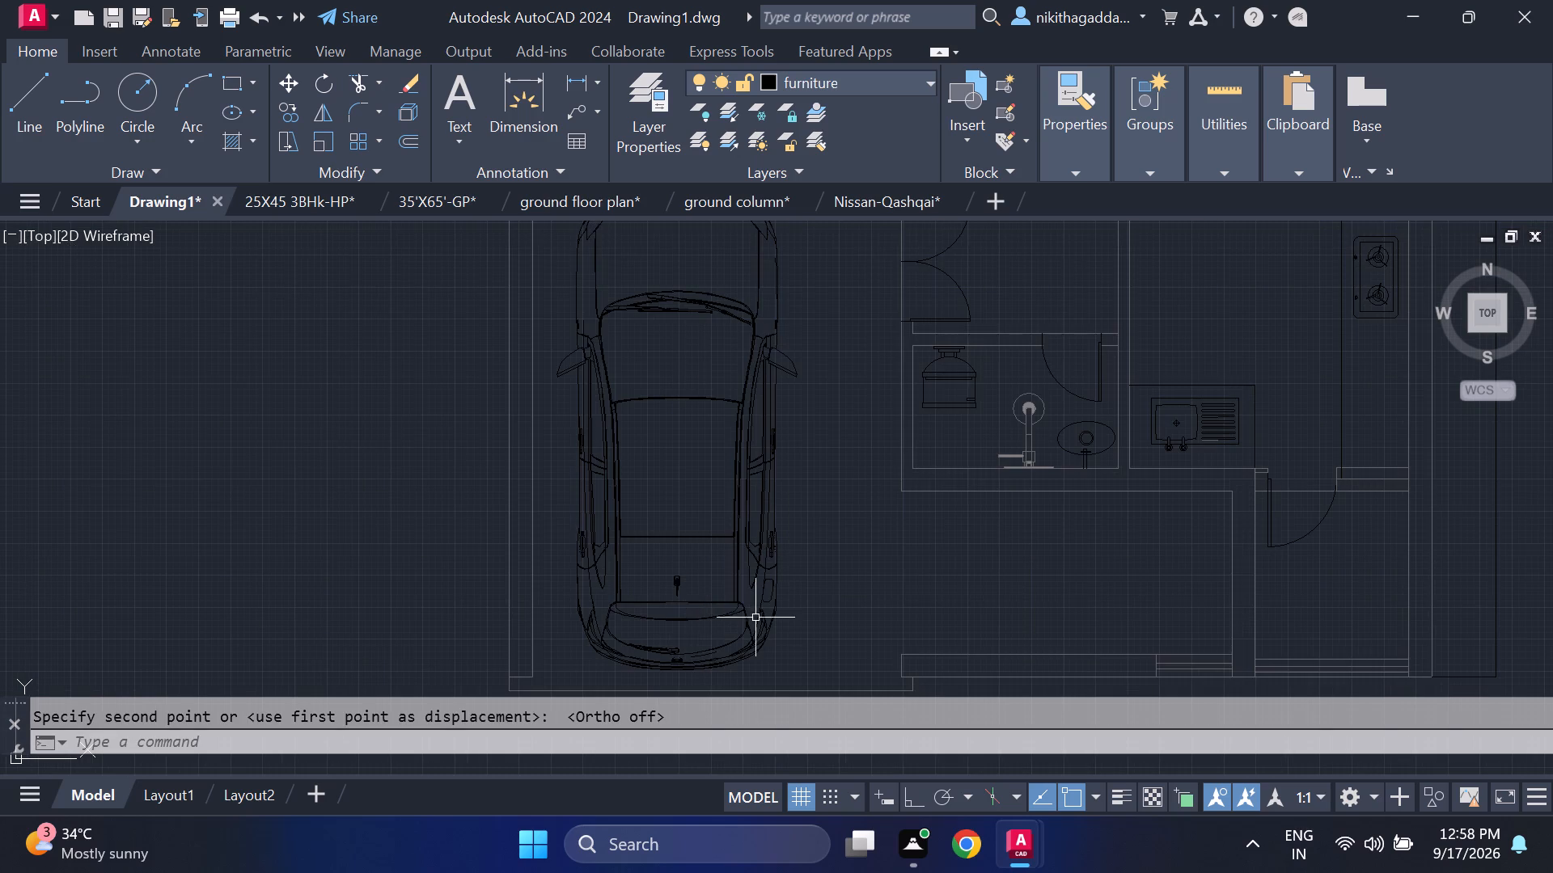
{"action": "scroll", "coordinate": [771, 559], "scroll_direction": "down", "scroll_amount": 2}
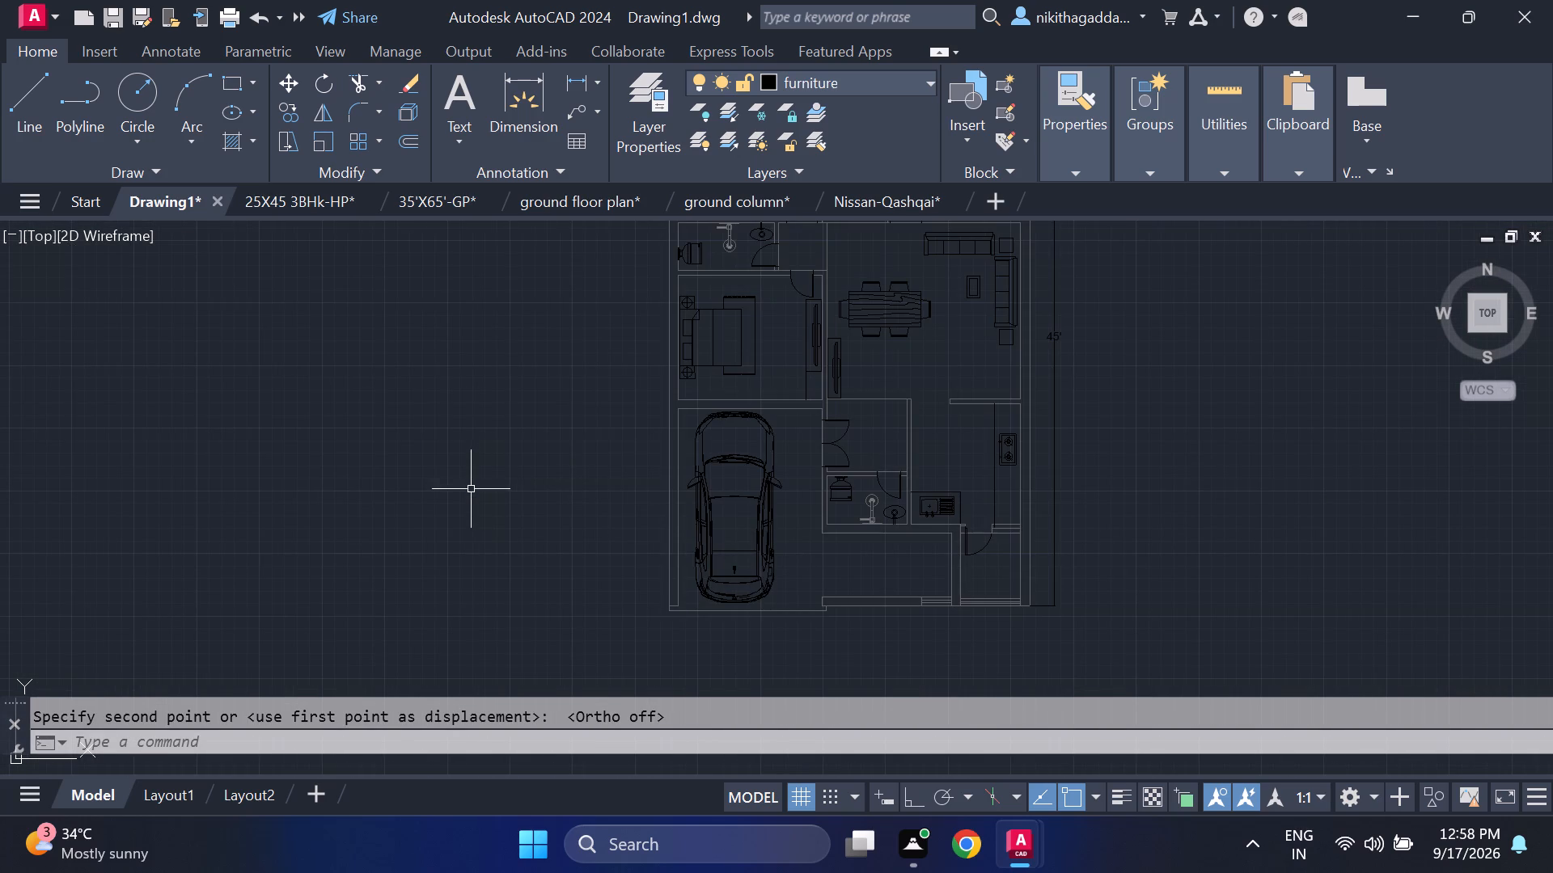
{"action": "scroll", "coordinate": [471, 490], "scroll_direction": "down", "scroll_amount": 1}
{"action": "middle_click_drag", "start_coordinate": [307, 511], "coordinate": [468, 563]}
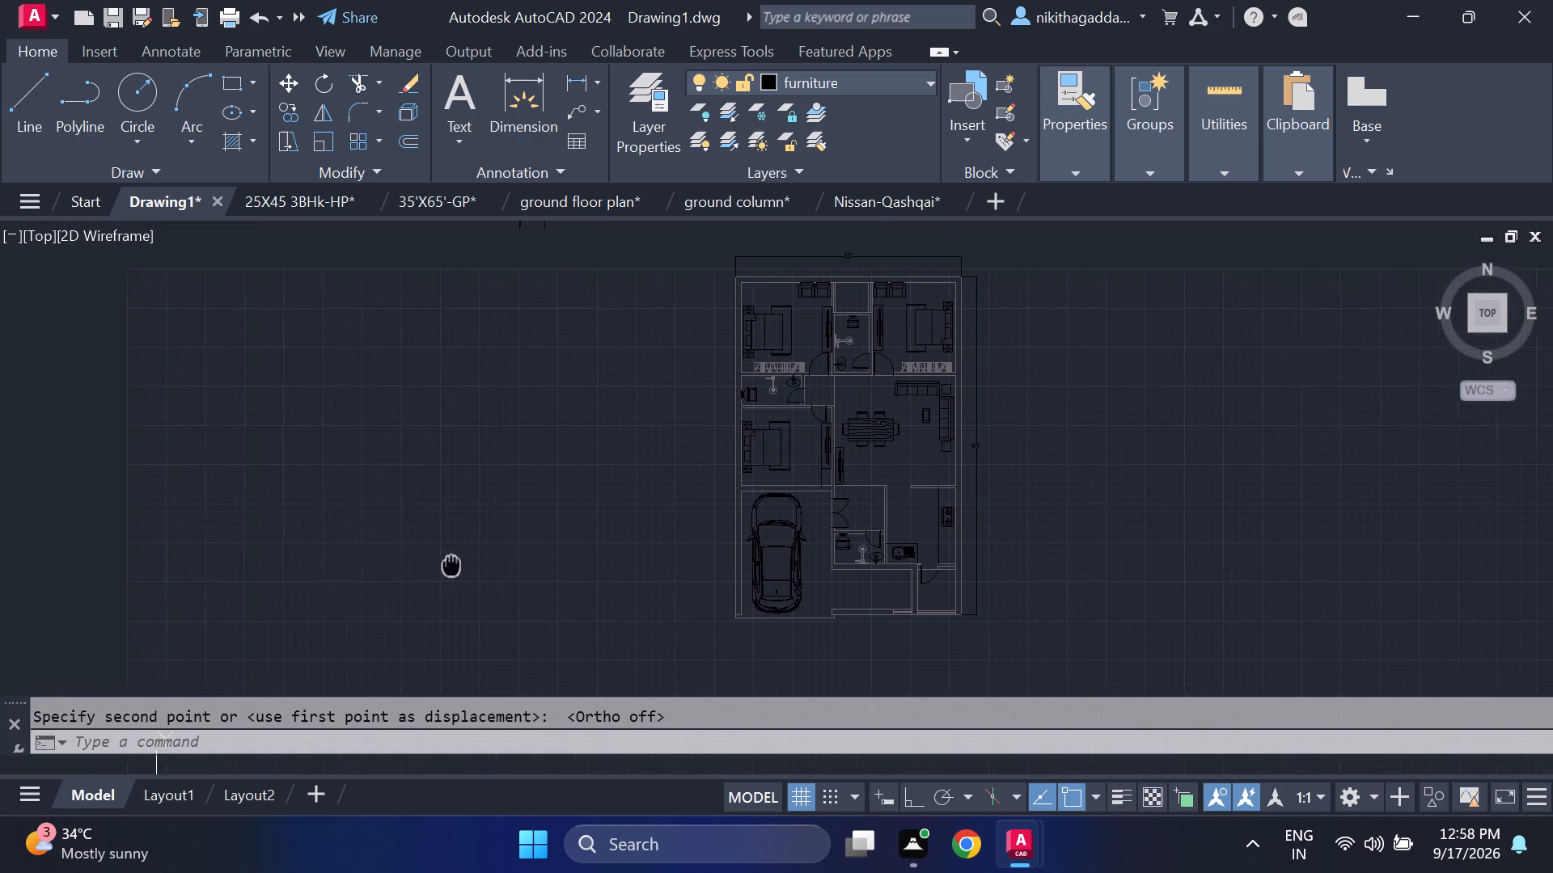
{"action": "middle_click_drag", "start_coordinate": [468, 563], "coordinate": [516, 561]}
{"action": "scroll", "coordinate": [380, 512], "scroll_direction": "down", "scroll_amount": 4}
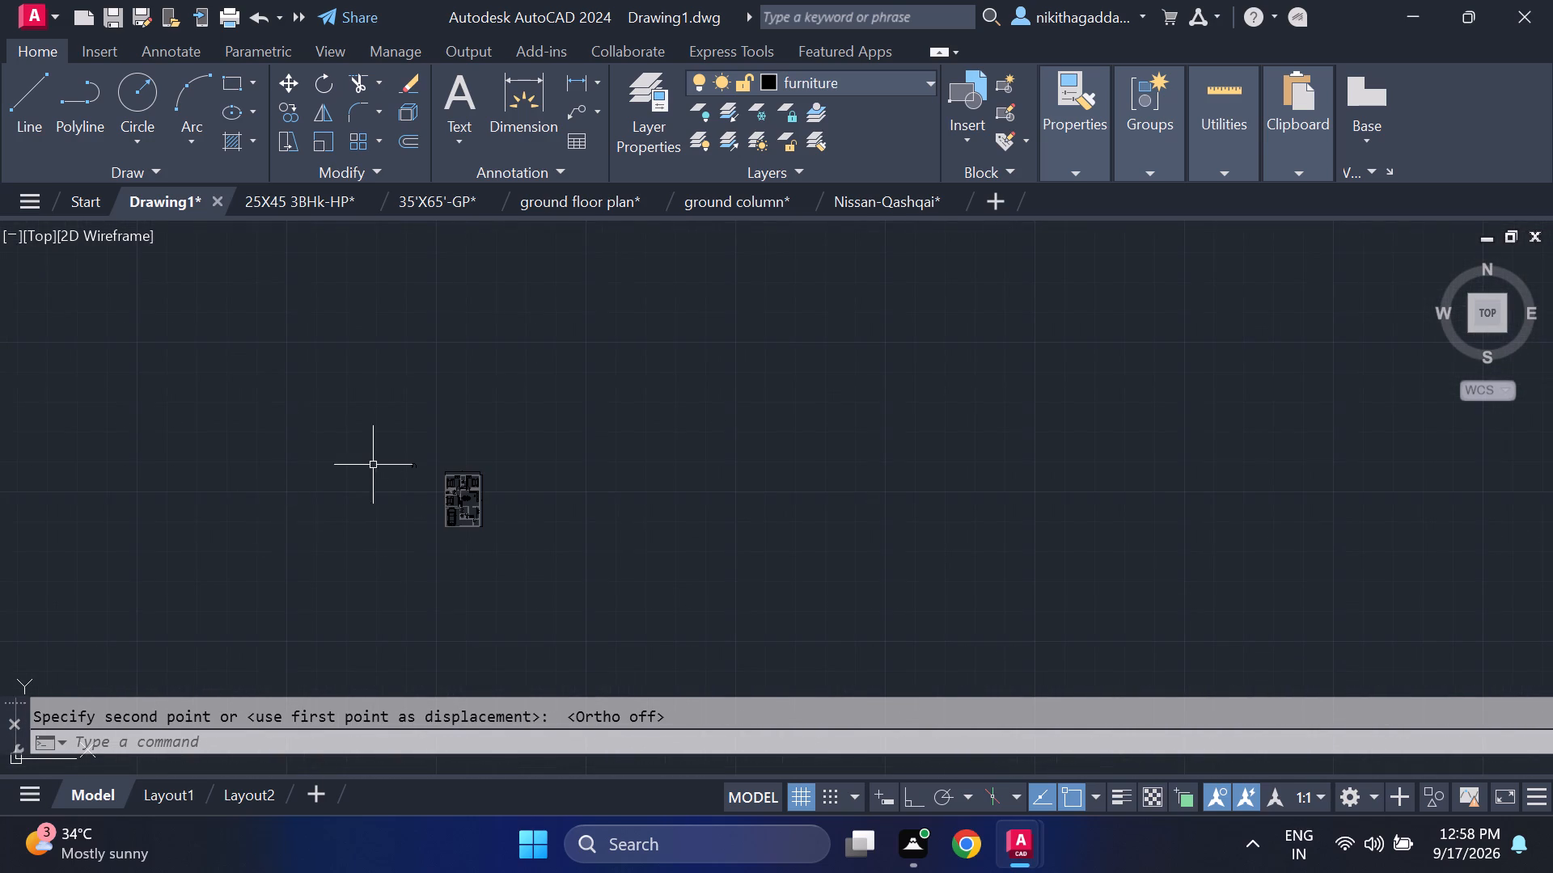
{"action": "scroll", "coordinate": [416, 493], "scroll_direction": "up", "scroll_amount": 4}
{"action": "left_click_drag", "start_coordinate": [436, 247], "coordinate": [391, 269]}
{"action": "left_click_drag", "start_coordinate": [128, 523], "coordinate": [116, 528]}
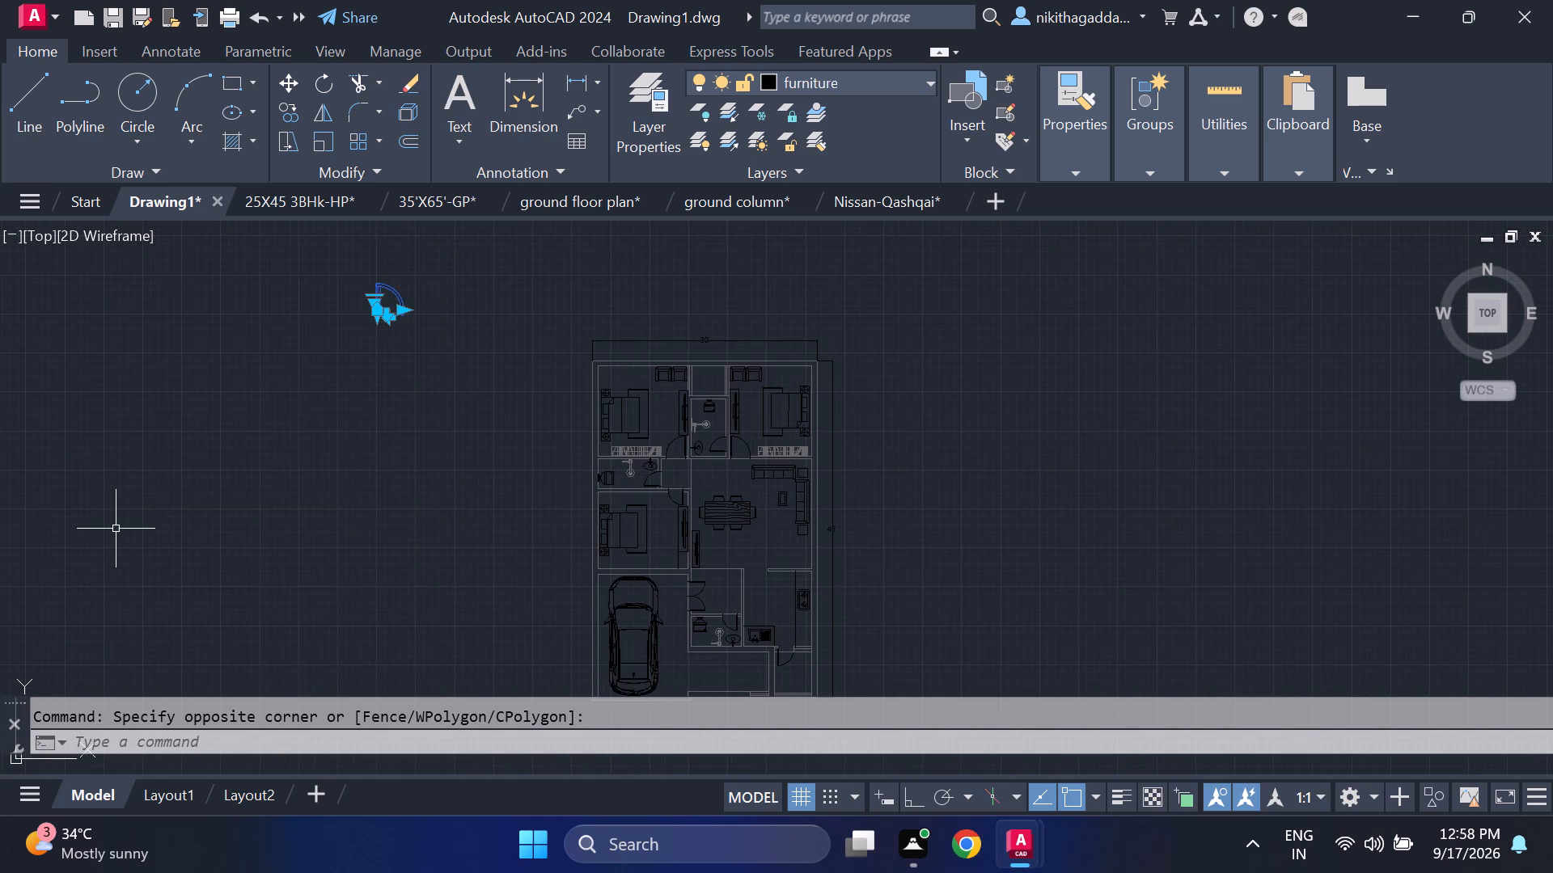
{"action": "key", "text": "Delete"}
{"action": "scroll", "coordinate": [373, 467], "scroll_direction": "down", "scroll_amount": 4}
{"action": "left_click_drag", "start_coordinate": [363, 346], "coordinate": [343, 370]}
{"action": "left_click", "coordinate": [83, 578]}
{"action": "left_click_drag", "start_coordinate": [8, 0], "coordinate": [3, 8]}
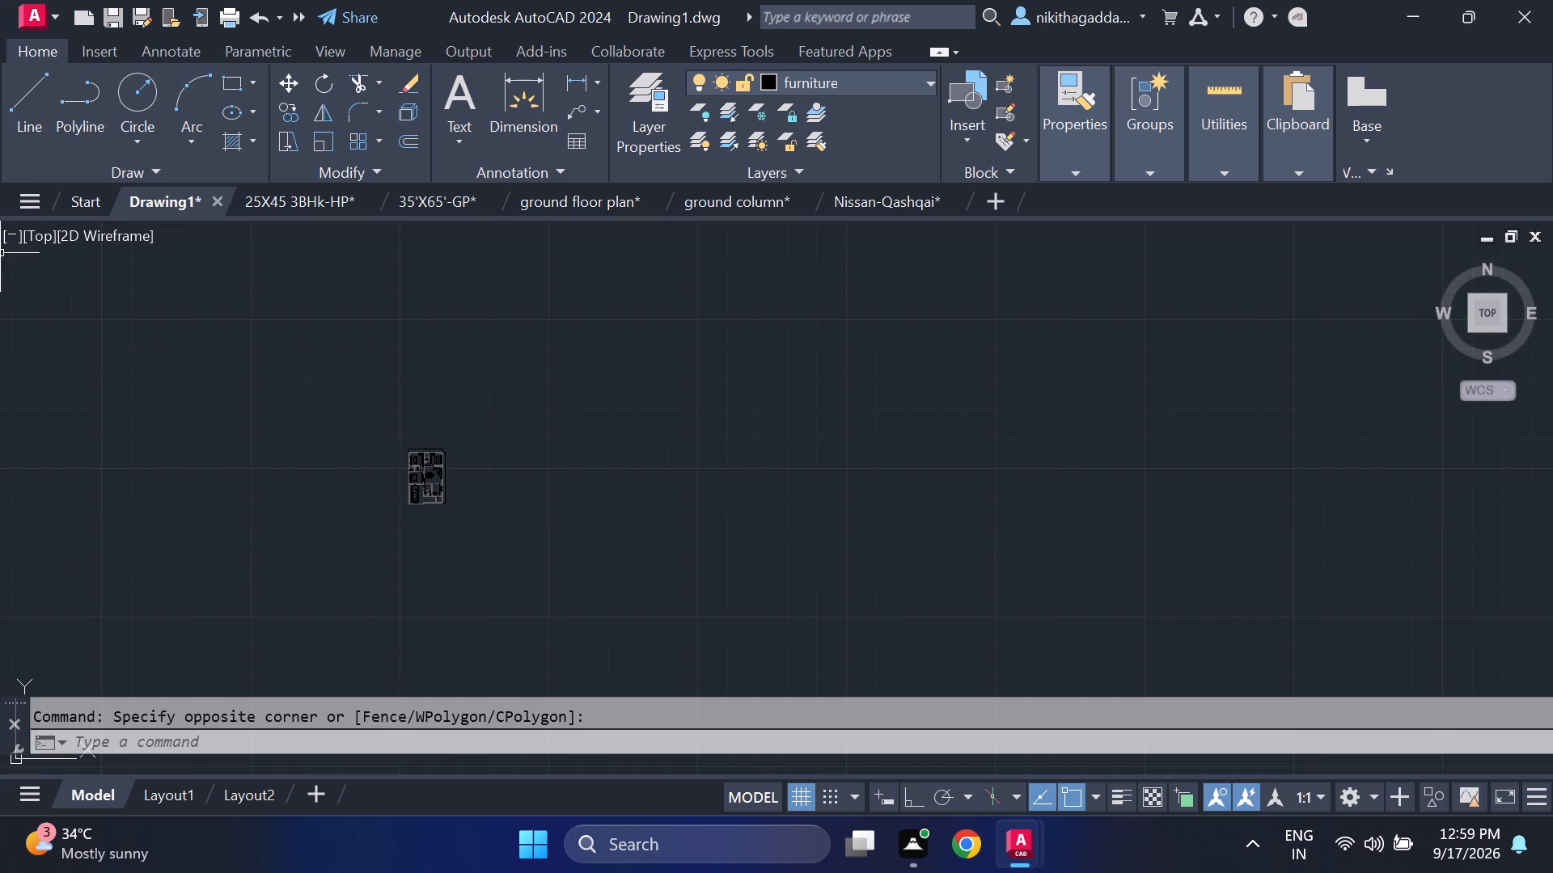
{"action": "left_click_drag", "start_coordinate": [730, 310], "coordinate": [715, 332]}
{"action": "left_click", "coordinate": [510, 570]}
On the furniture layer, draw a vertical line across the space beside the parking, from the lower wall window's inner corner to the opposite wall.
{"action": "scroll", "coordinate": [374, 496], "scroll_direction": "up", "scroll_amount": 2}
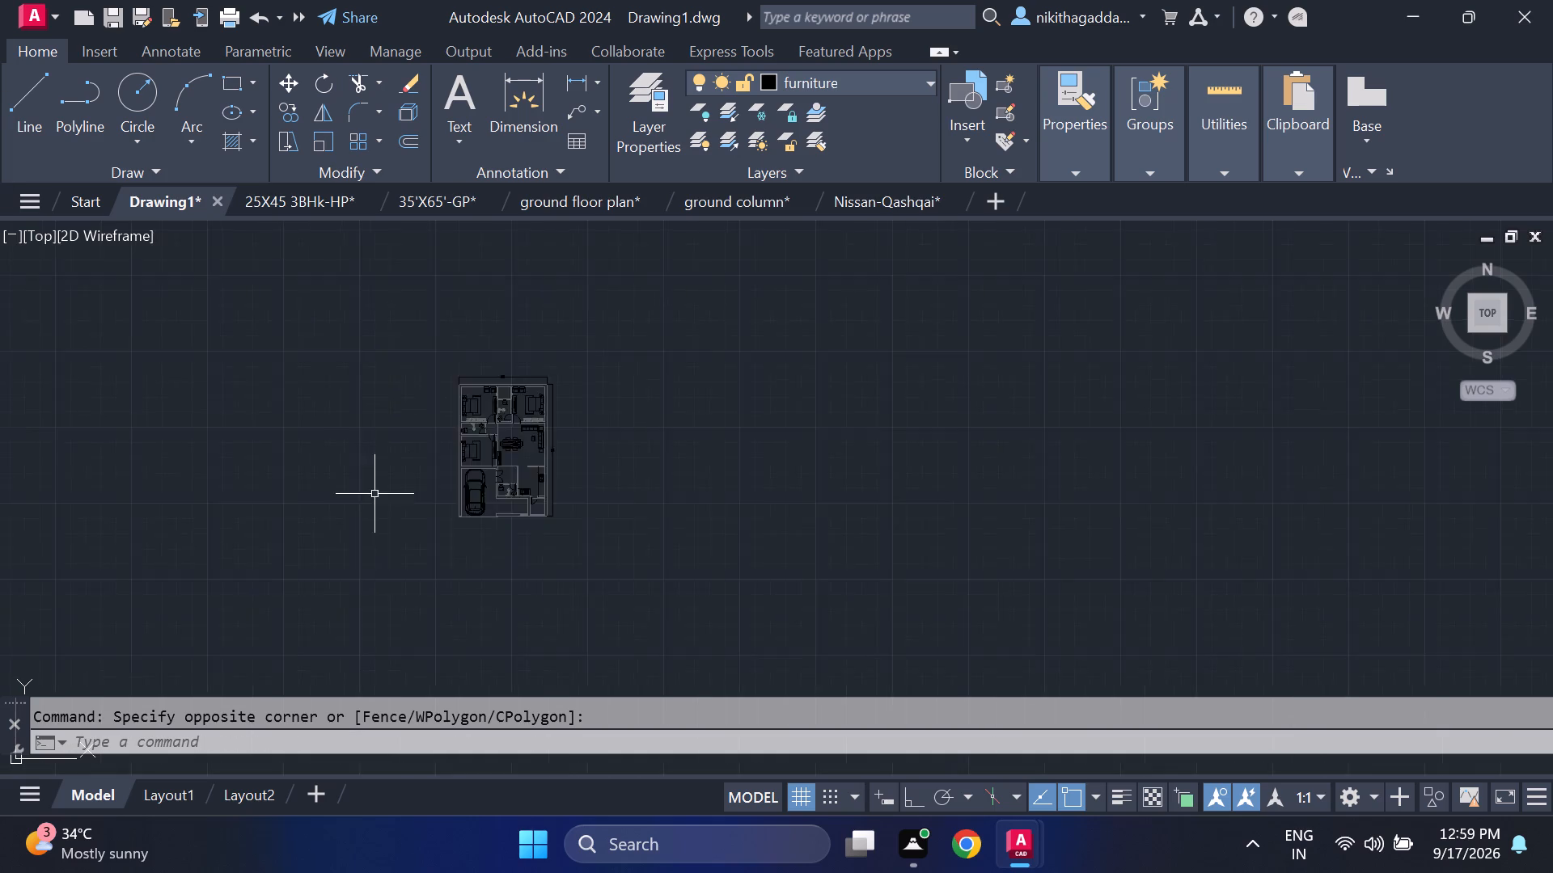
{"action": "scroll", "coordinate": [374, 494], "scroll_direction": "up", "scroll_amount": 1}
{"action": "scroll", "coordinate": [527, 408], "scroll_direction": "up", "scroll_amount": 3}
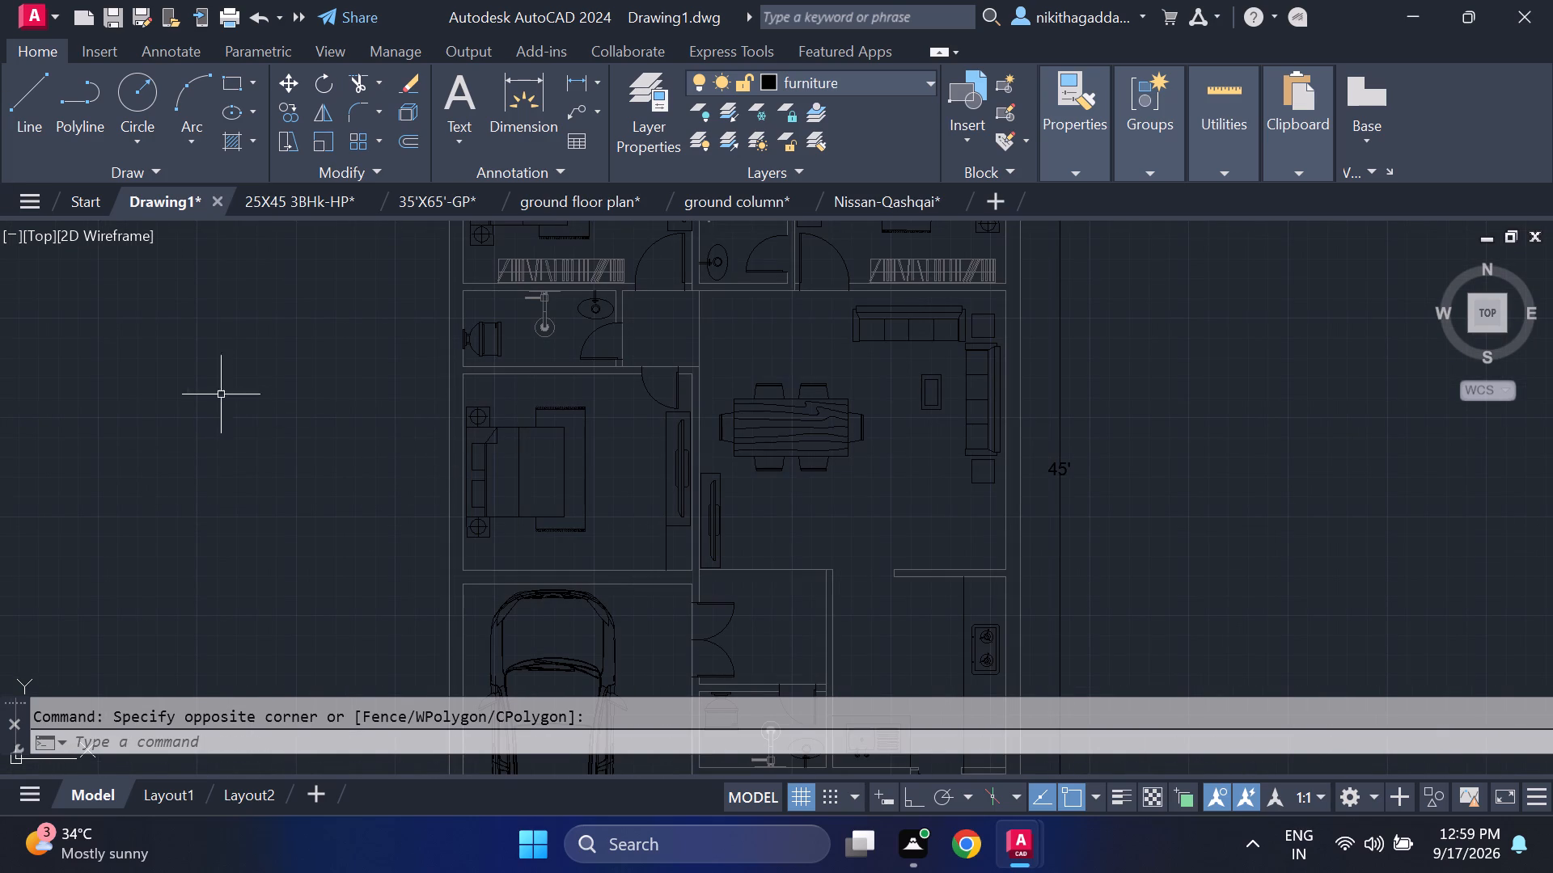
{"action": "middle_click_drag", "start_coordinate": [201, 466], "coordinate": [69, 302]}
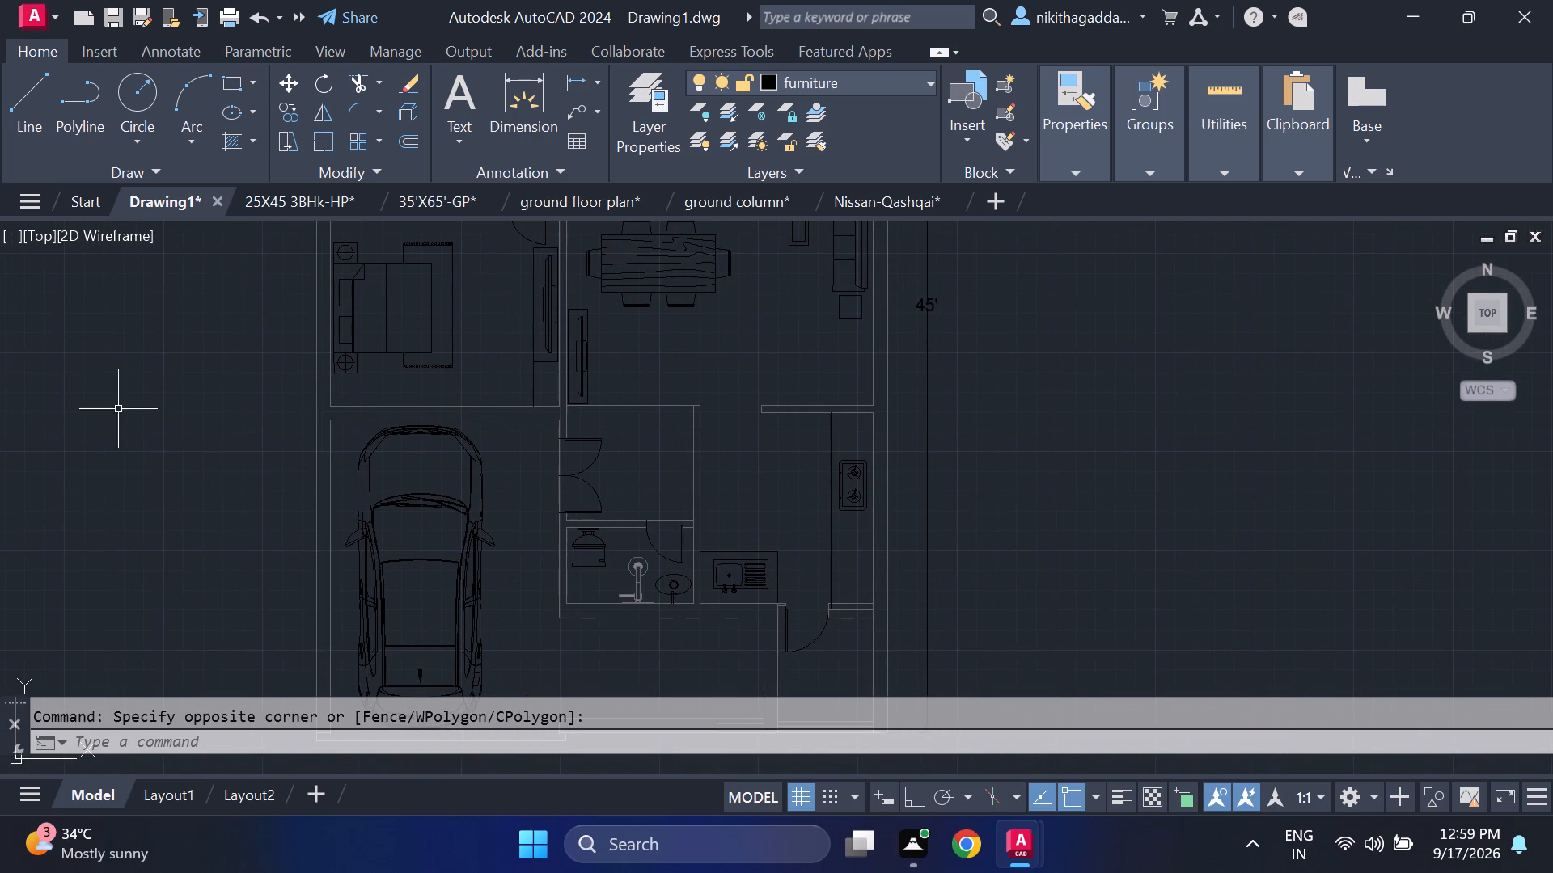
{"action": "middle_click_drag", "start_coordinate": [173, 500], "coordinate": [171, 332]}
{"action": "left_click", "coordinate": [902, 82]}
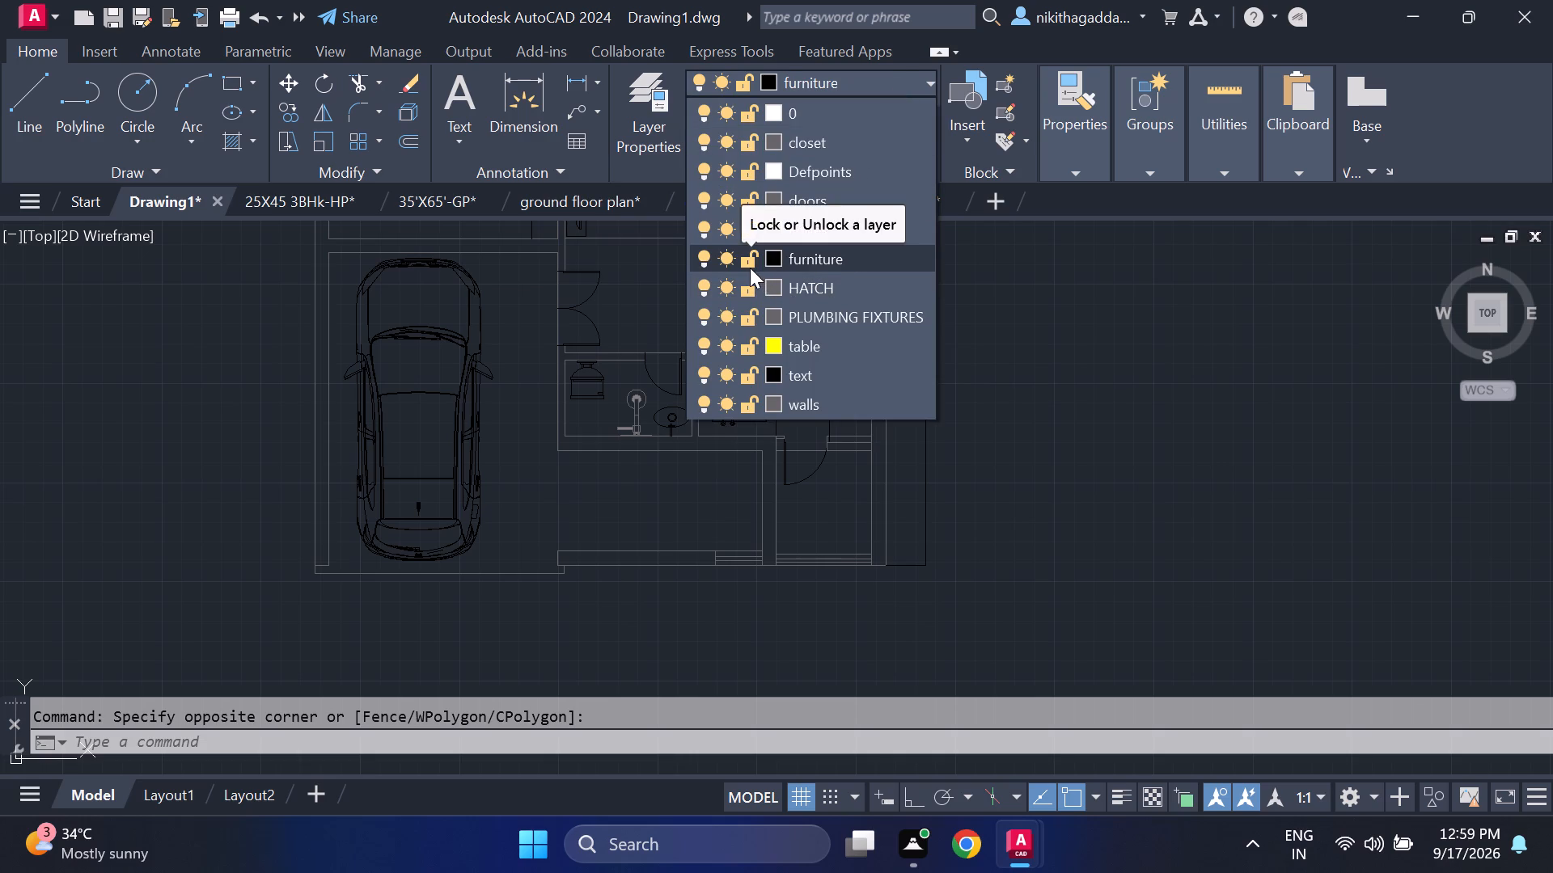
{"action": "left_click", "coordinate": [834, 255]}
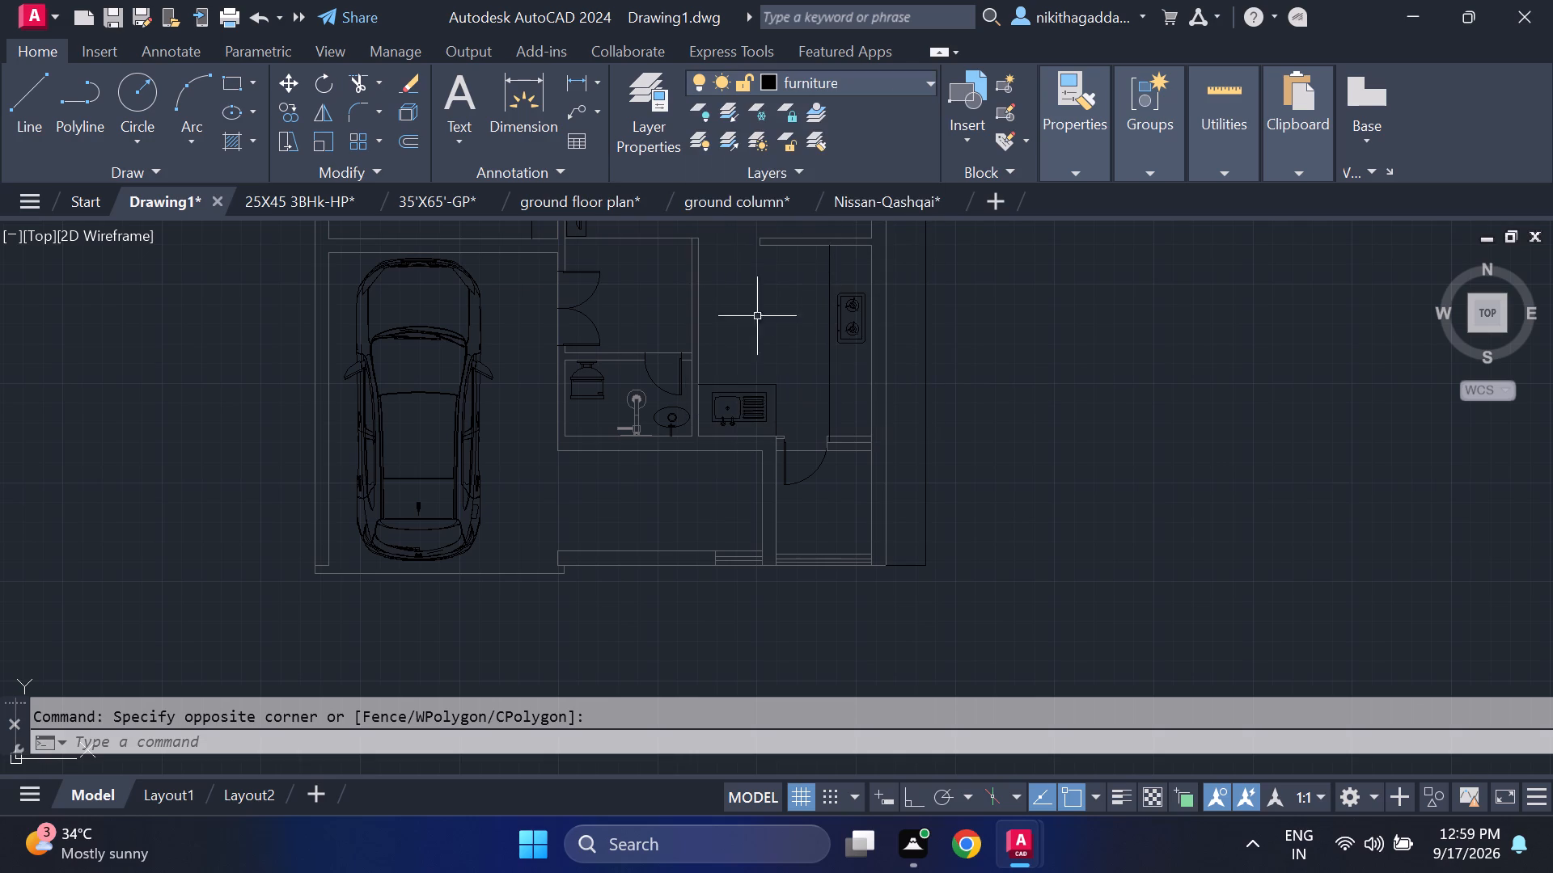
{"action": "middle_click_drag", "start_coordinate": [85, 567], "coordinate": [5, 615]}
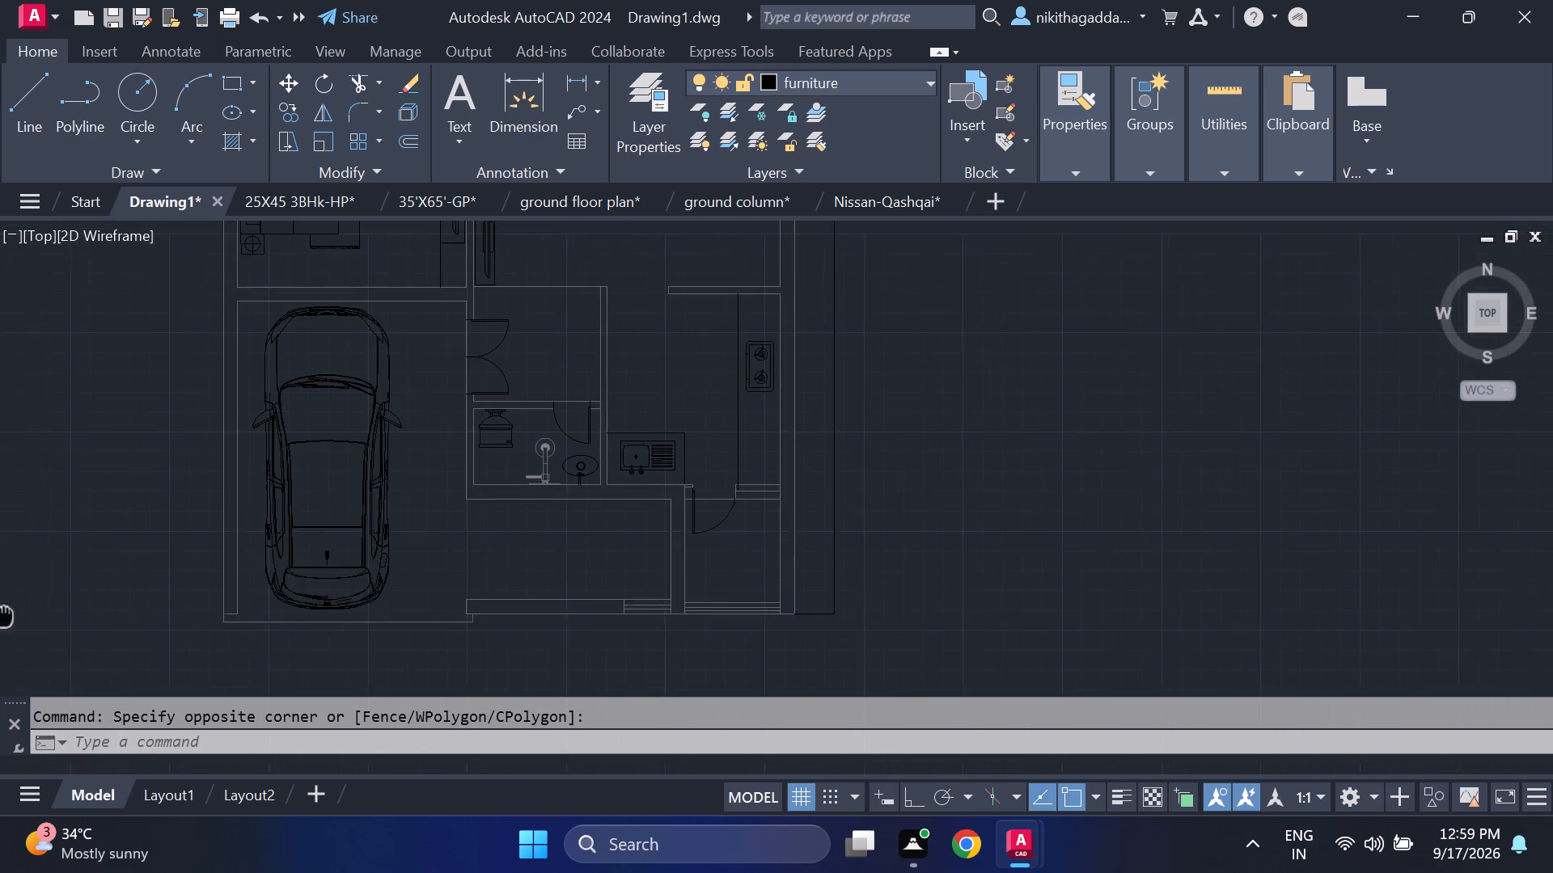
{"action": "middle_click_drag", "start_coordinate": [5, 615], "coordinate": [91, 591]}
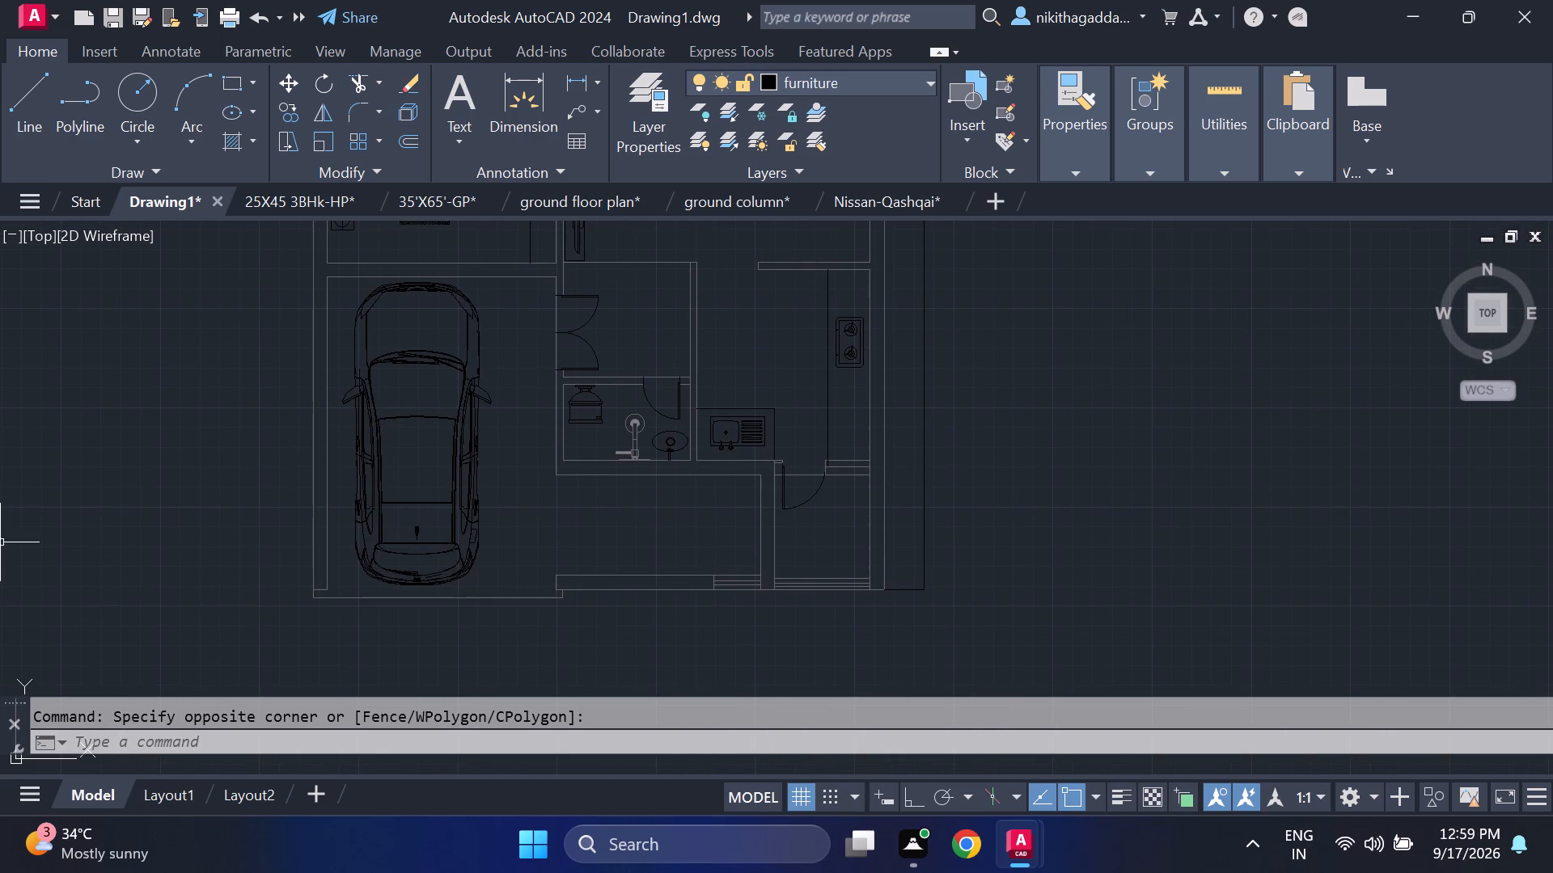
{"action": "key", "text": "l"}
{"action": "key", "text": "Return"}
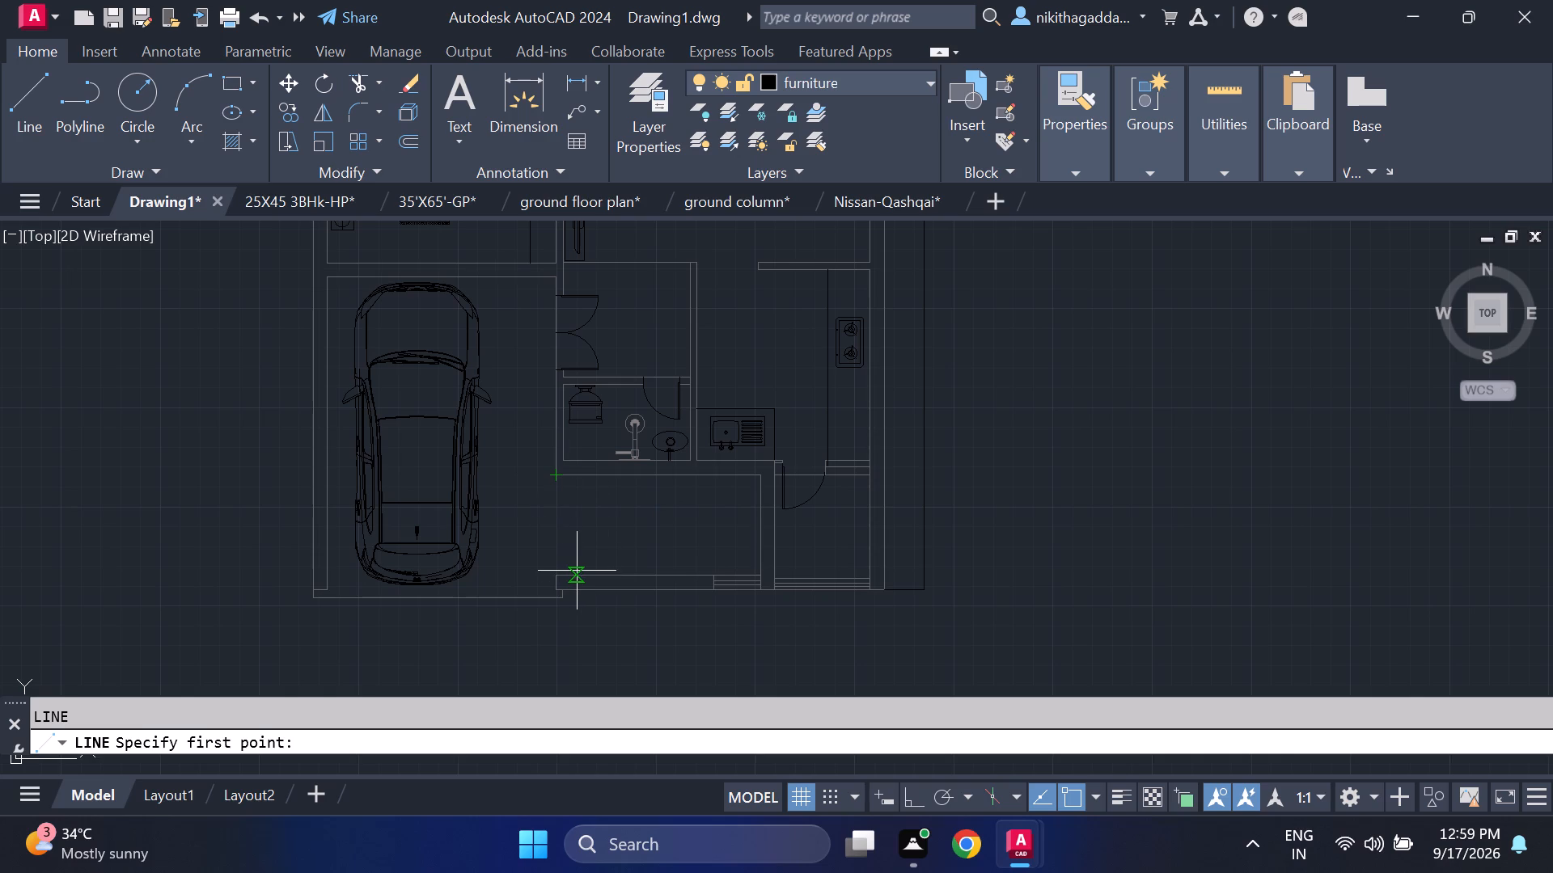
{"action": "scroll", "coordinate": [714, 577], "scroll_direction": "up", "scroll_amount": 2}
{"action": "left_click", "coordinate": [707, 571]}
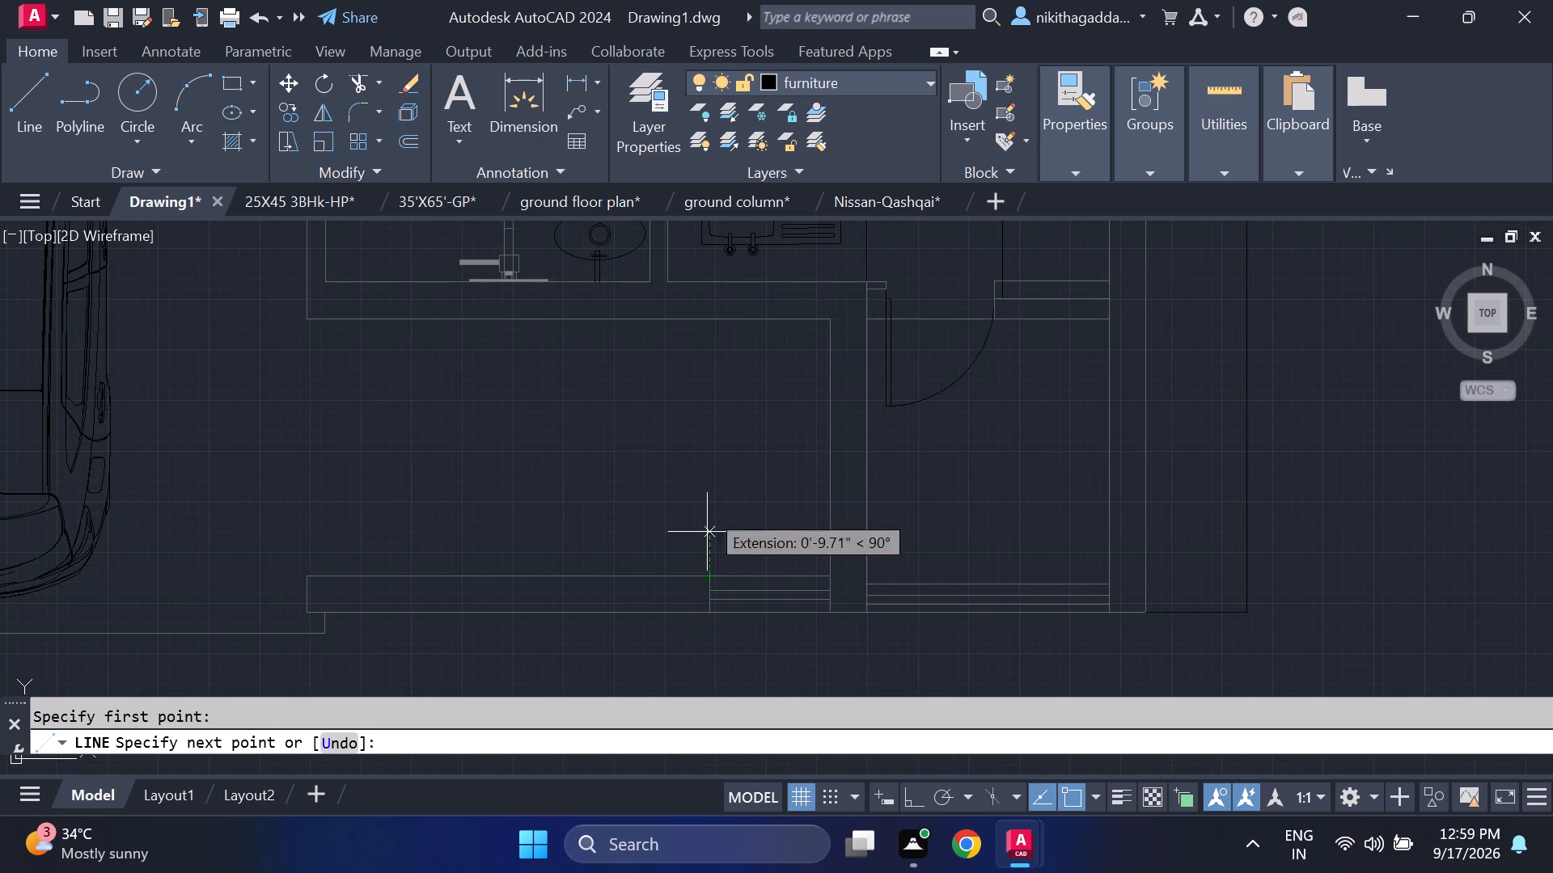
{"action": "left_click", "coordinate": [709, 314]}
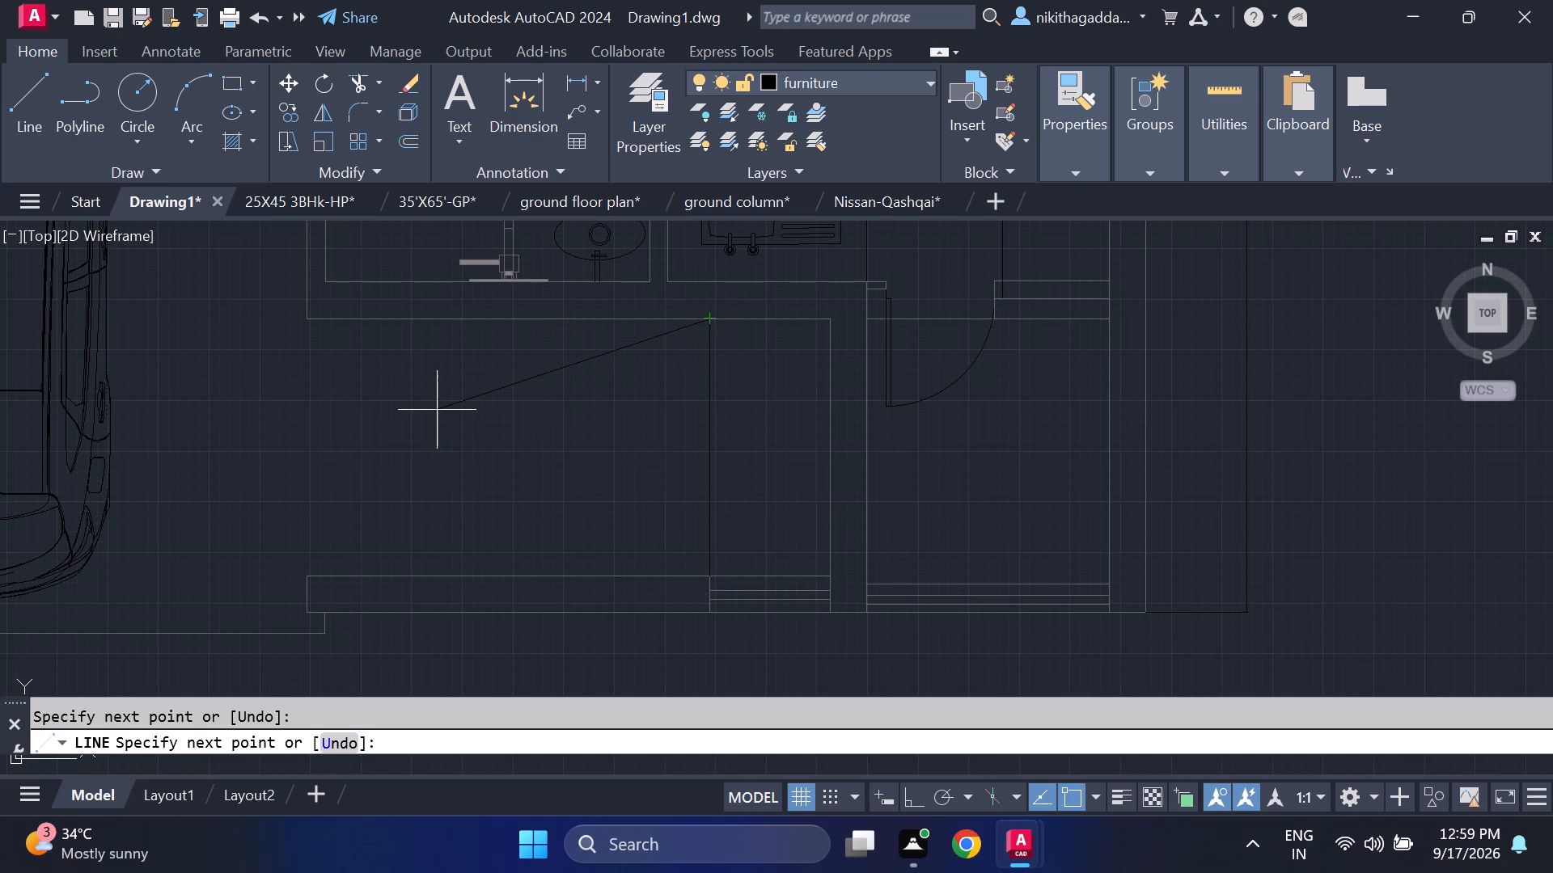
{"action": "key", "text": "Escape"}
Offset the vertical line successively five times towards the parking area as stair treads, using a tread spacing picked freehand.
{"action": "type", "text": "of"}
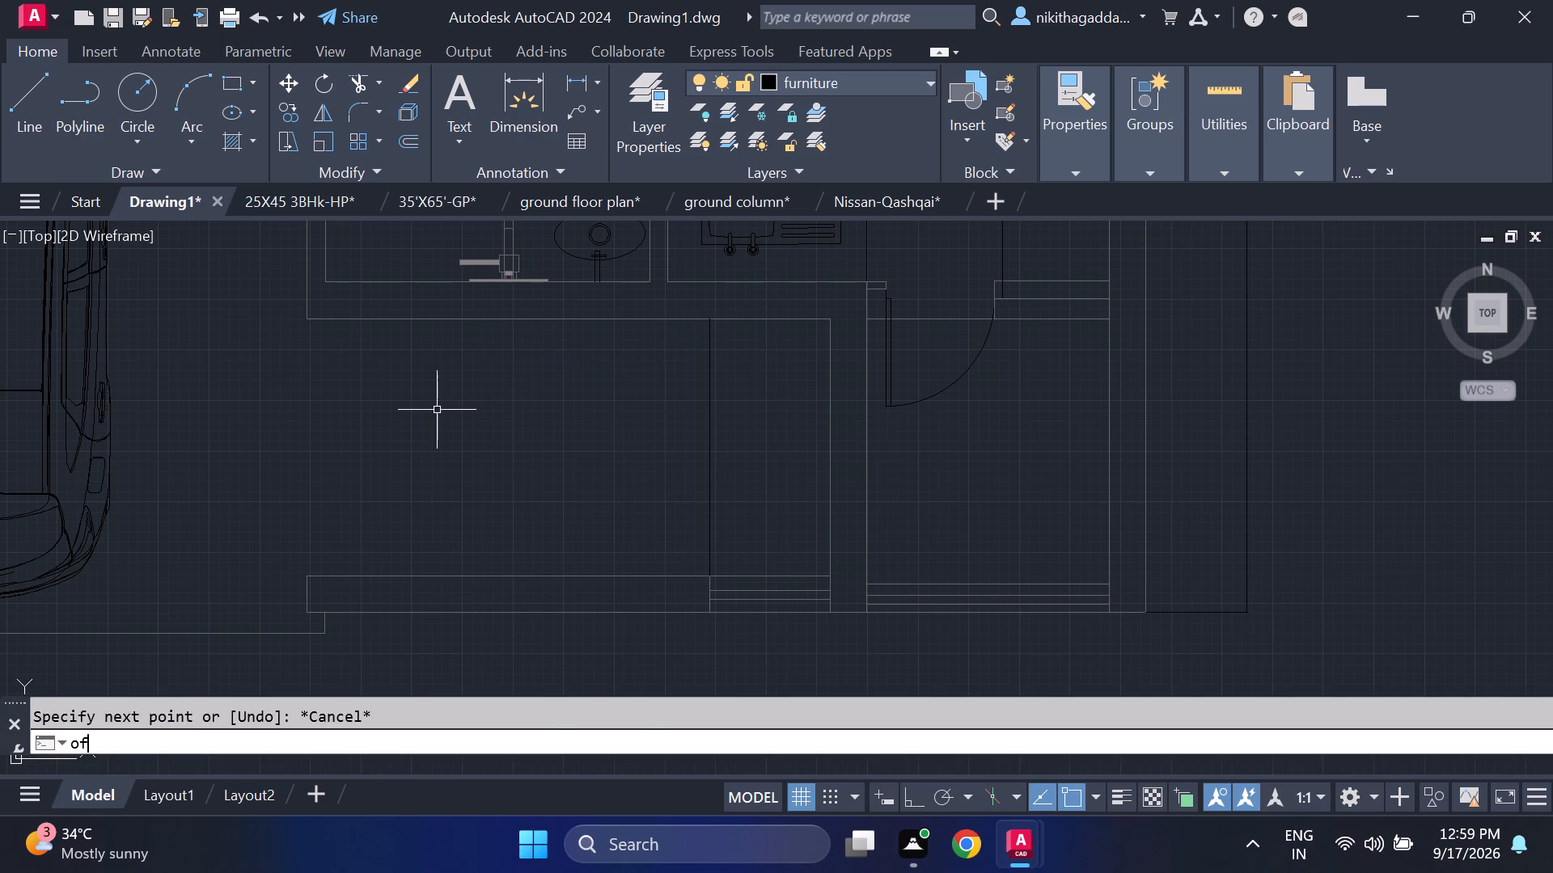
{"action": "key", "text": "Return"}
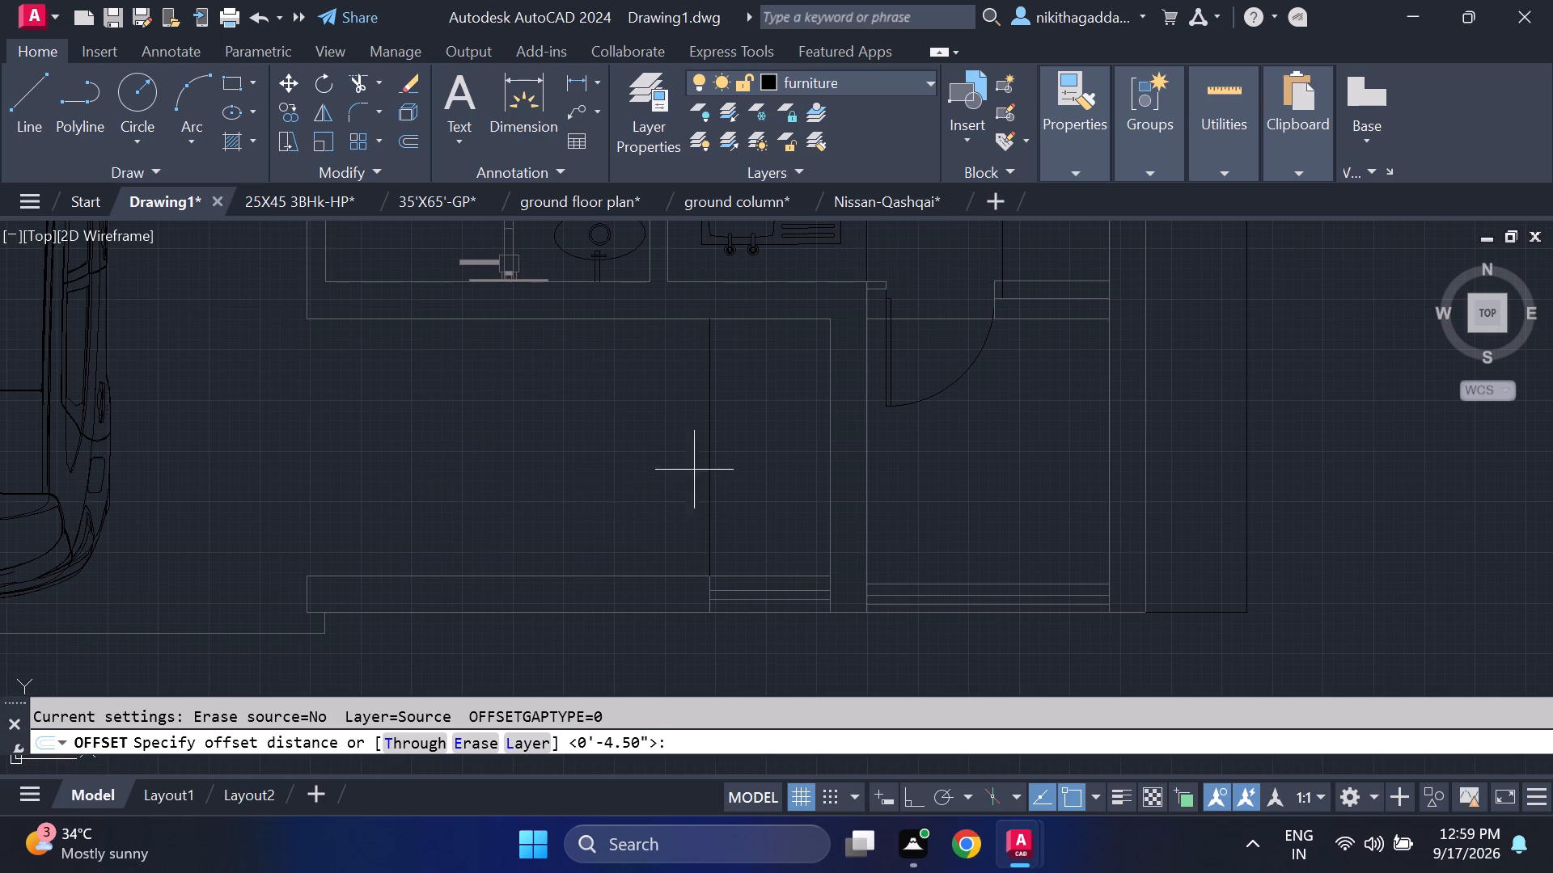
{"action": "left_click", "coordinate": [711, 454]}
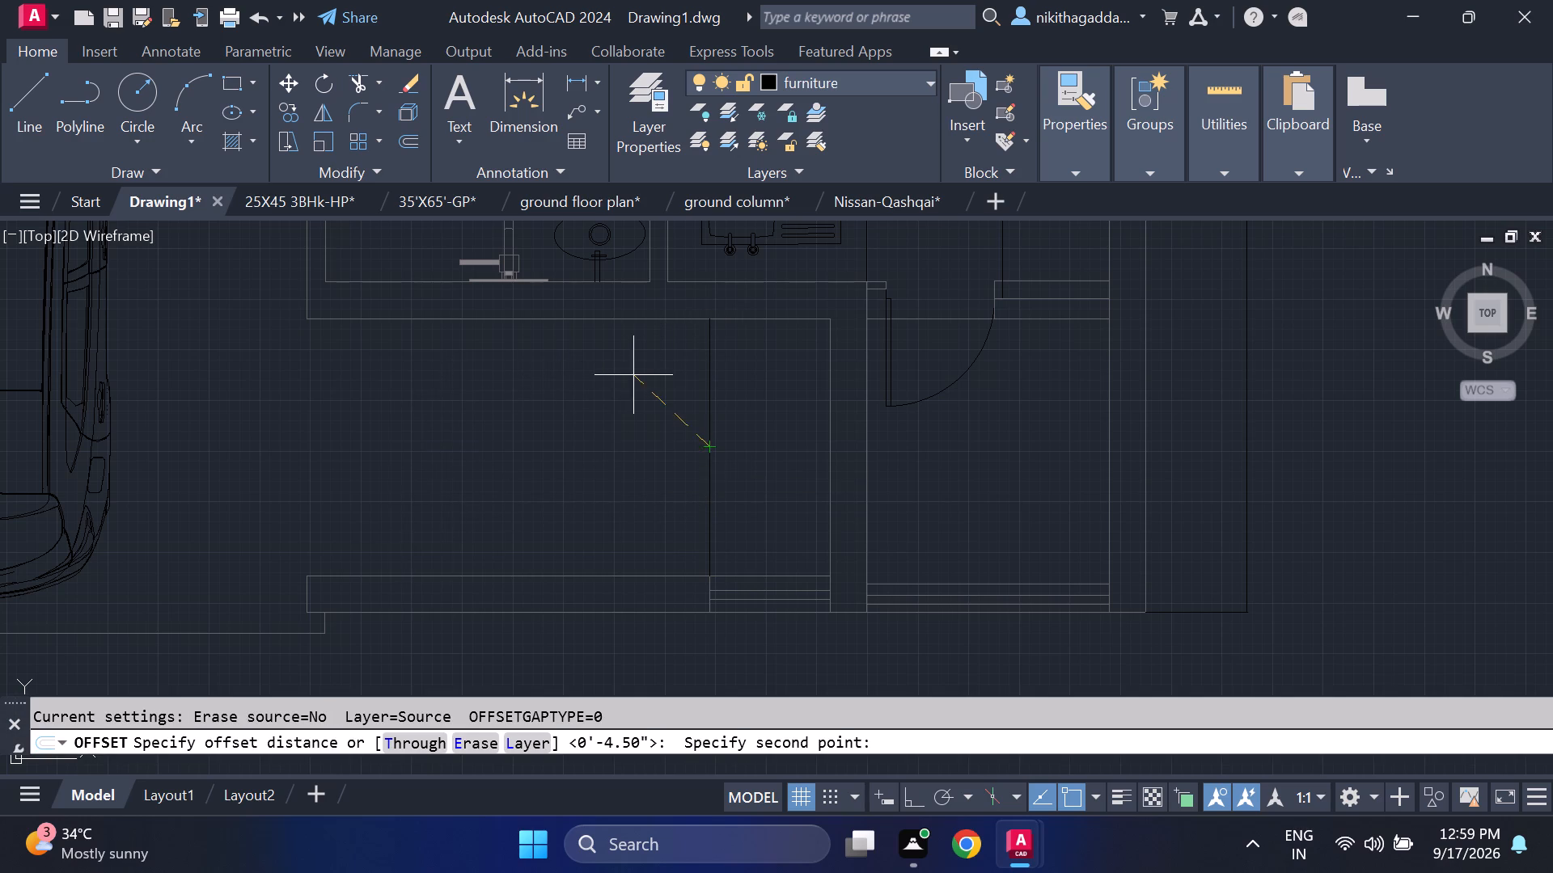
{"action": "left_click", "coordinate": [665, 441]}
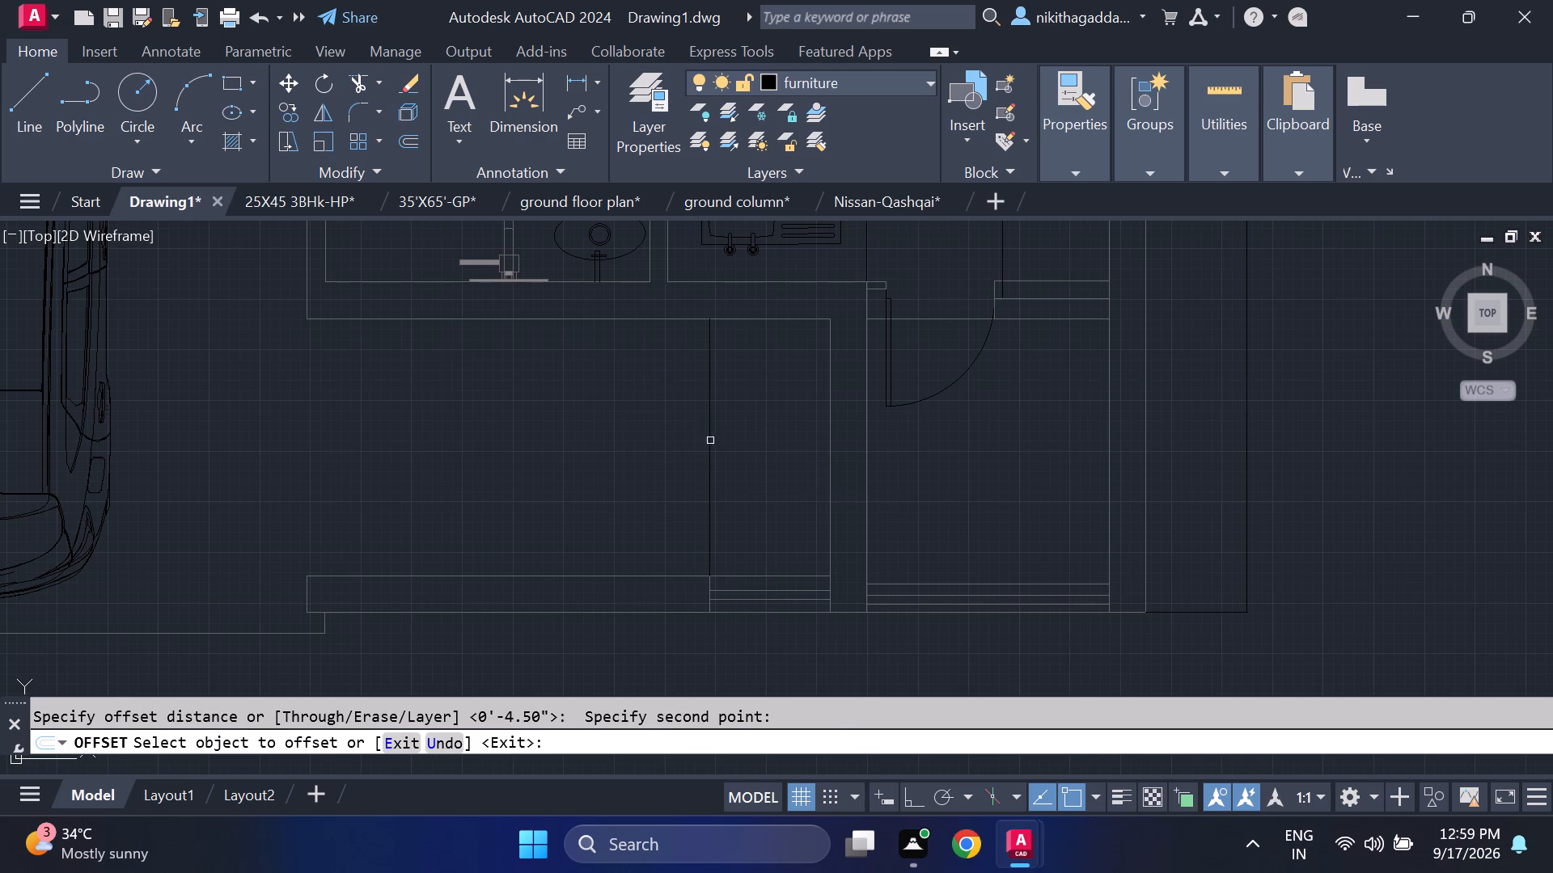
{"action": "left_click", "coordinate": [712, 441]}
{"action": "left_click", "coordinate": [671, 460]}
{"action": "left_click", "coordinate": [666, 460]}
{"action": "left_click", "coordinate": [591, 472]}
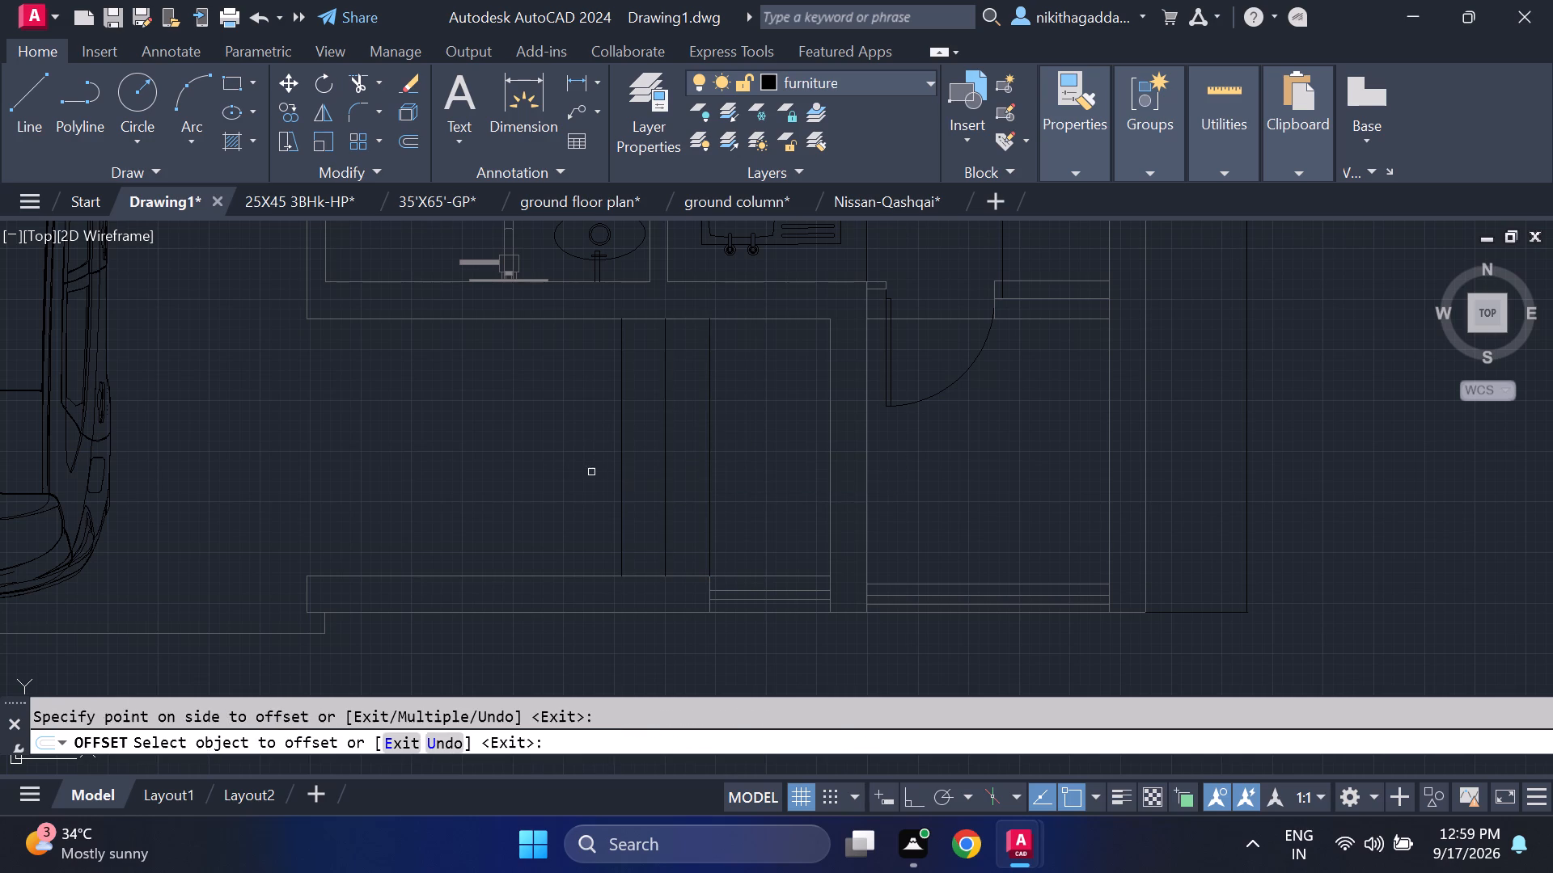
{"action": "left_click", "coordinate": [621, 454]}
{"action": "left_click", "coordinate": [514, 476]}
{"action": "left_click_drag", "start_coordinate": [578, 450], "coordinate": [548, 453]}
{"action": "left_click", "coordinate": [464, 480]}
{"action": "left_click", "coordinate": [531, 458]}
{"action": "left_click", "coordinate": [403, 476]}
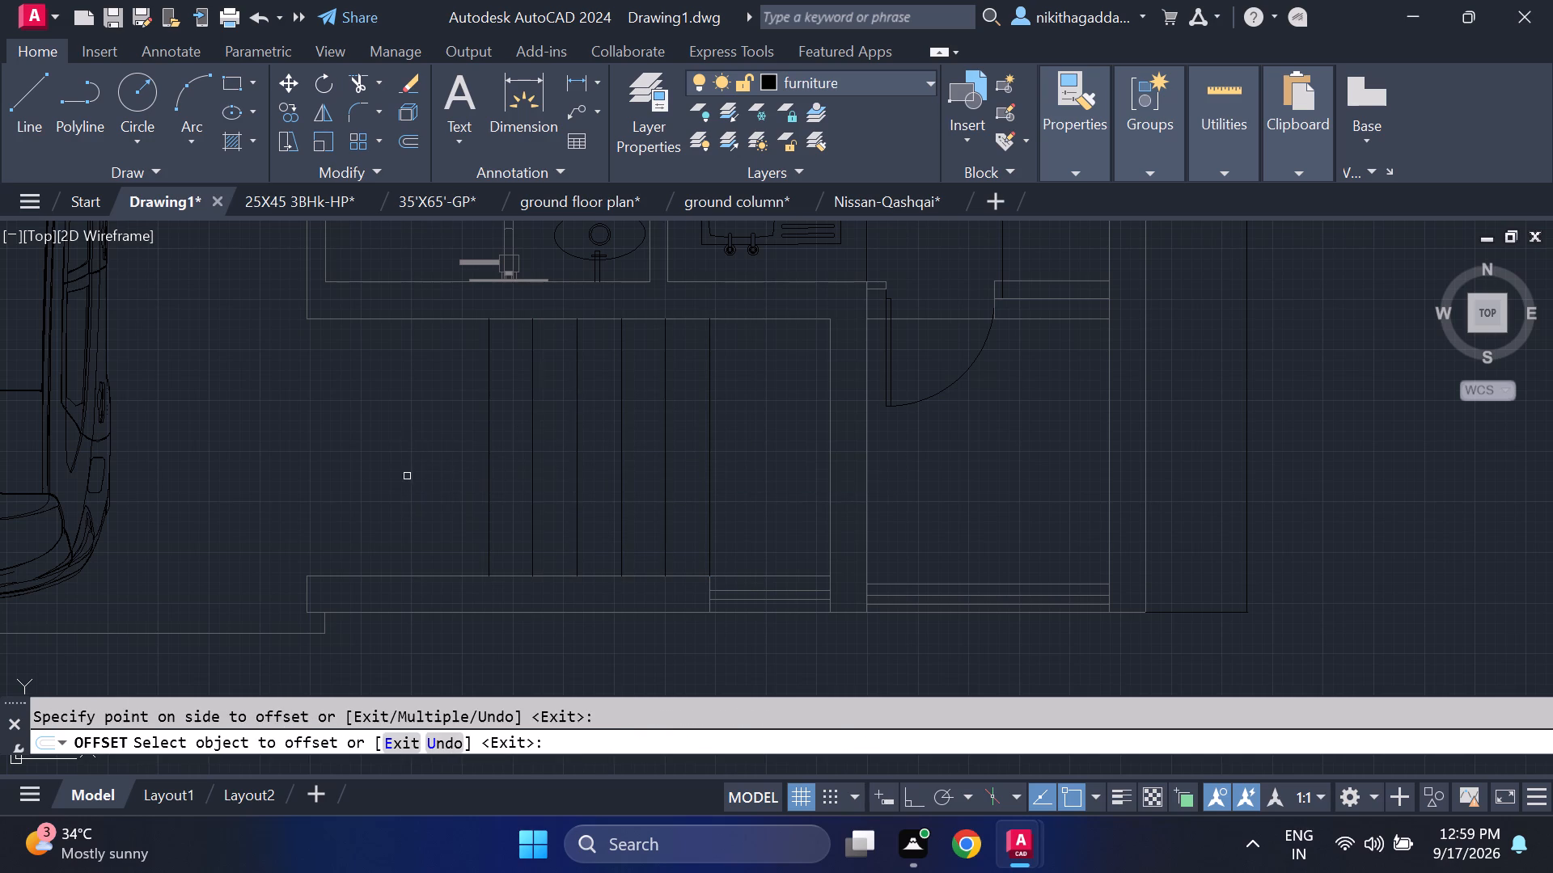
Offset three more tread lines at the same spacing, continuing the stair towards the parking area.
{"action": "left_click_drag", "start_coordinate": [492, 462], "coordinate": [469, 462]}
{"action": "left_click", "coordinate": [387, 479]}
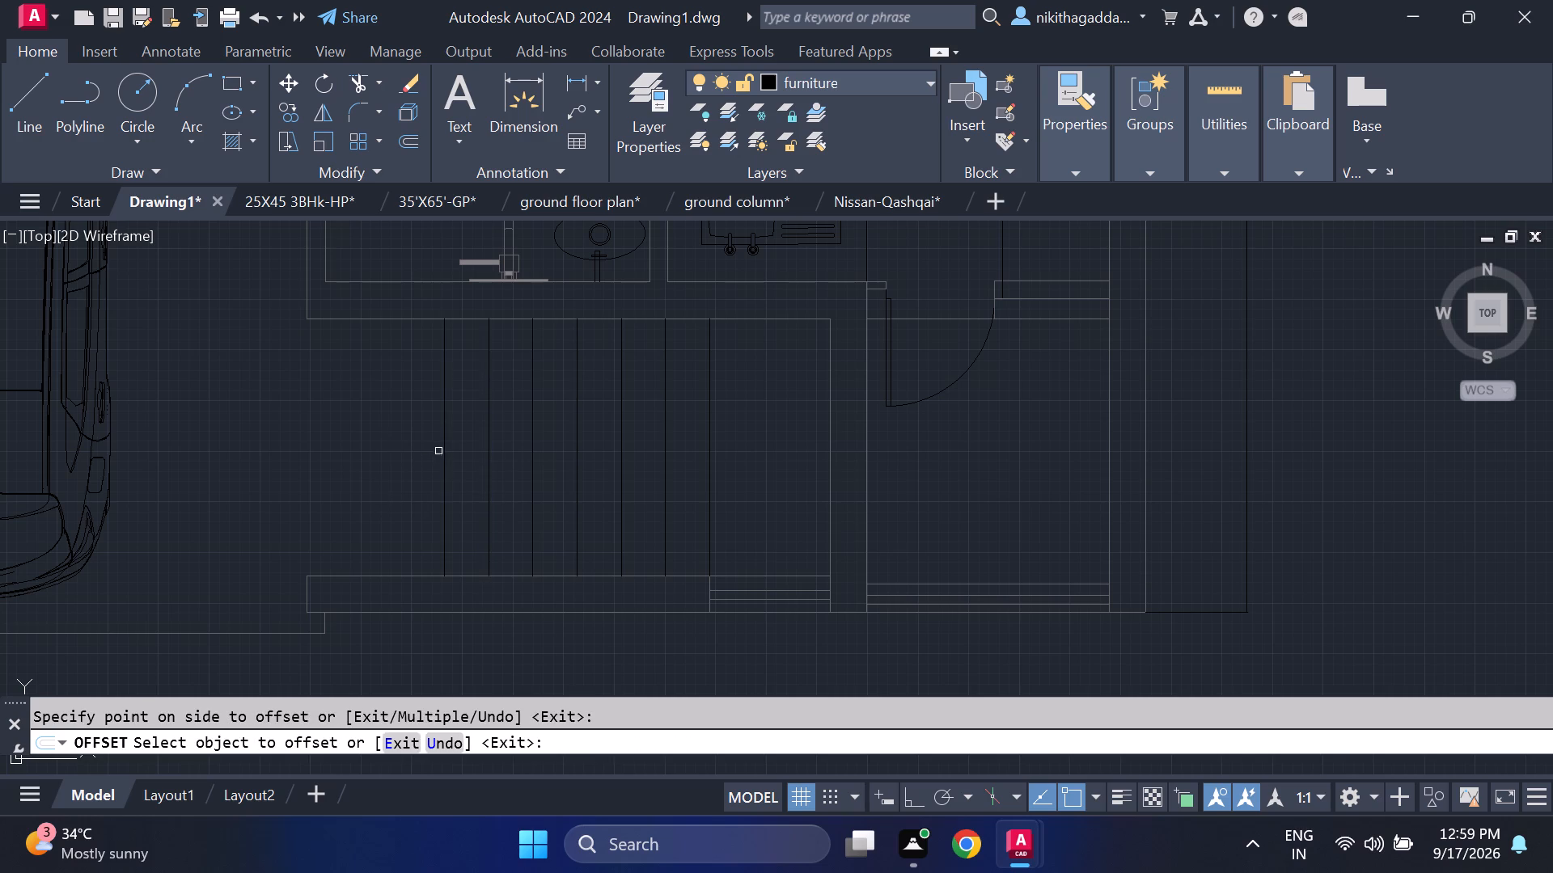
{"action": "left_click", "coordinate": [441, 450]}
{"action": "left_click", "coordinate": [394, 460]}
{"action": "left_click", "coordinate": [404, 452]}
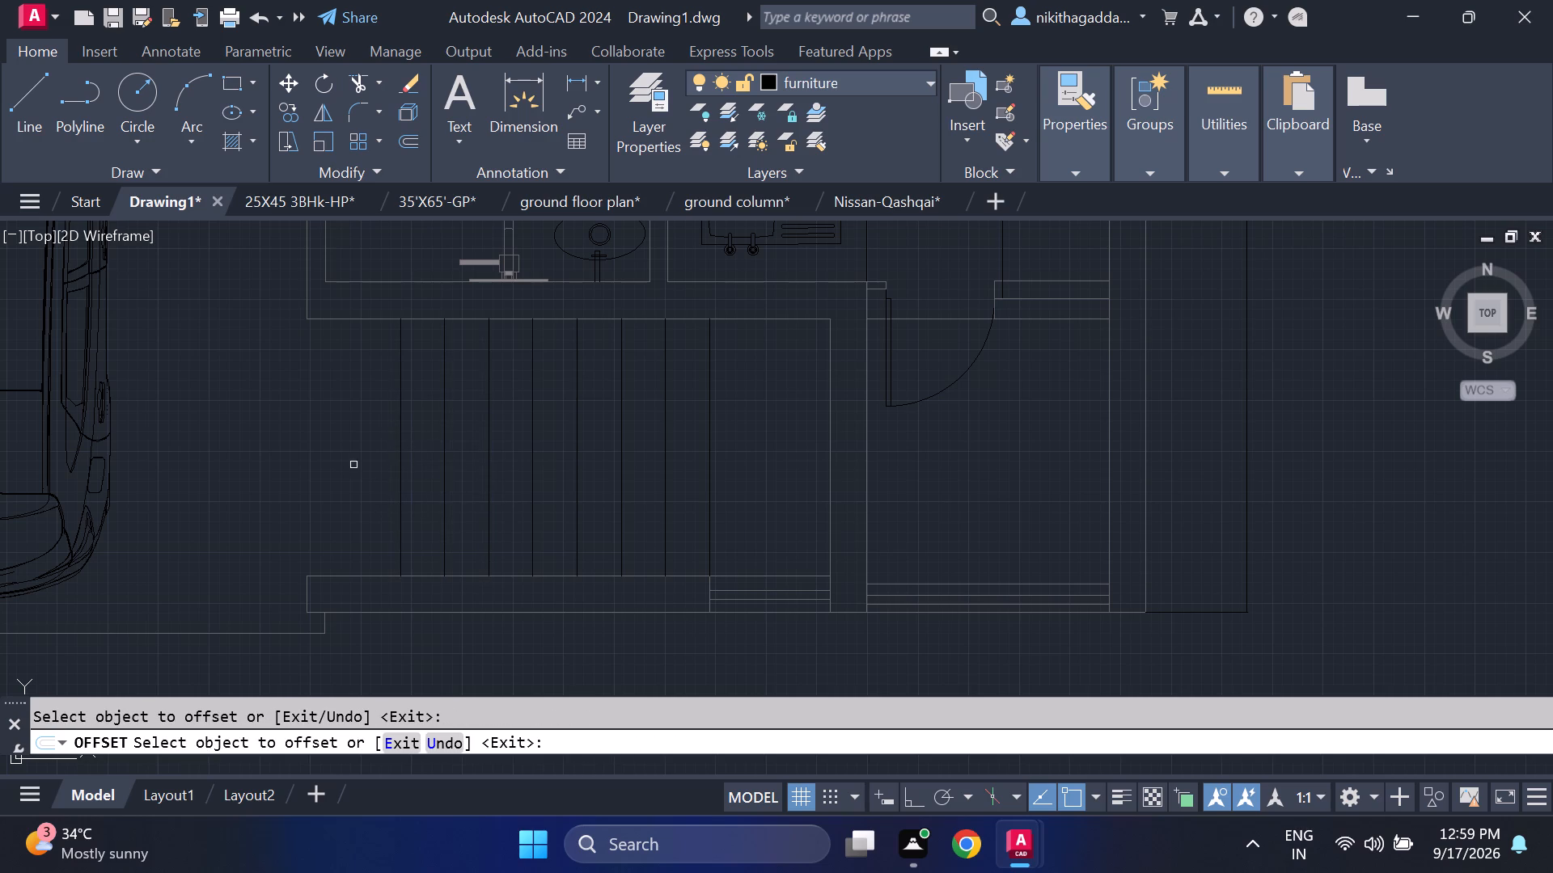
{"action": "left_click", "coordinate": [403, 461]}
{"action": "left_click", "coordinate": [346, 472]}
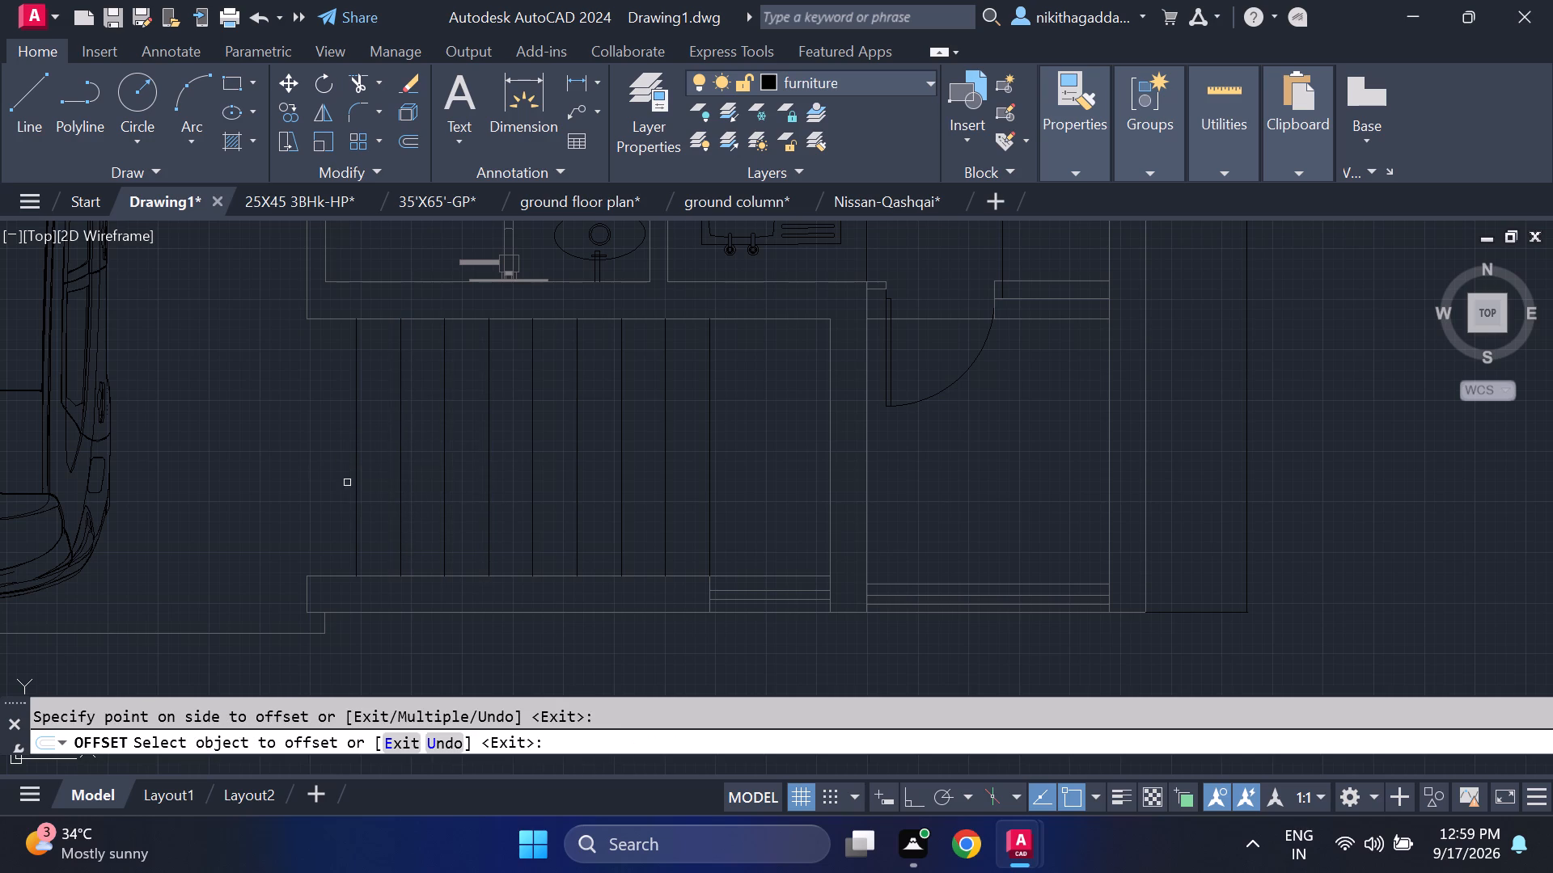
{"action": "scroll", "coordinate": [353, 486], "scroll_direction": "down", "scroll_amount": 3}
{"action": "middle_click_drag", "start_coordinate": [396, 566], "coordinate": [425, 597]}
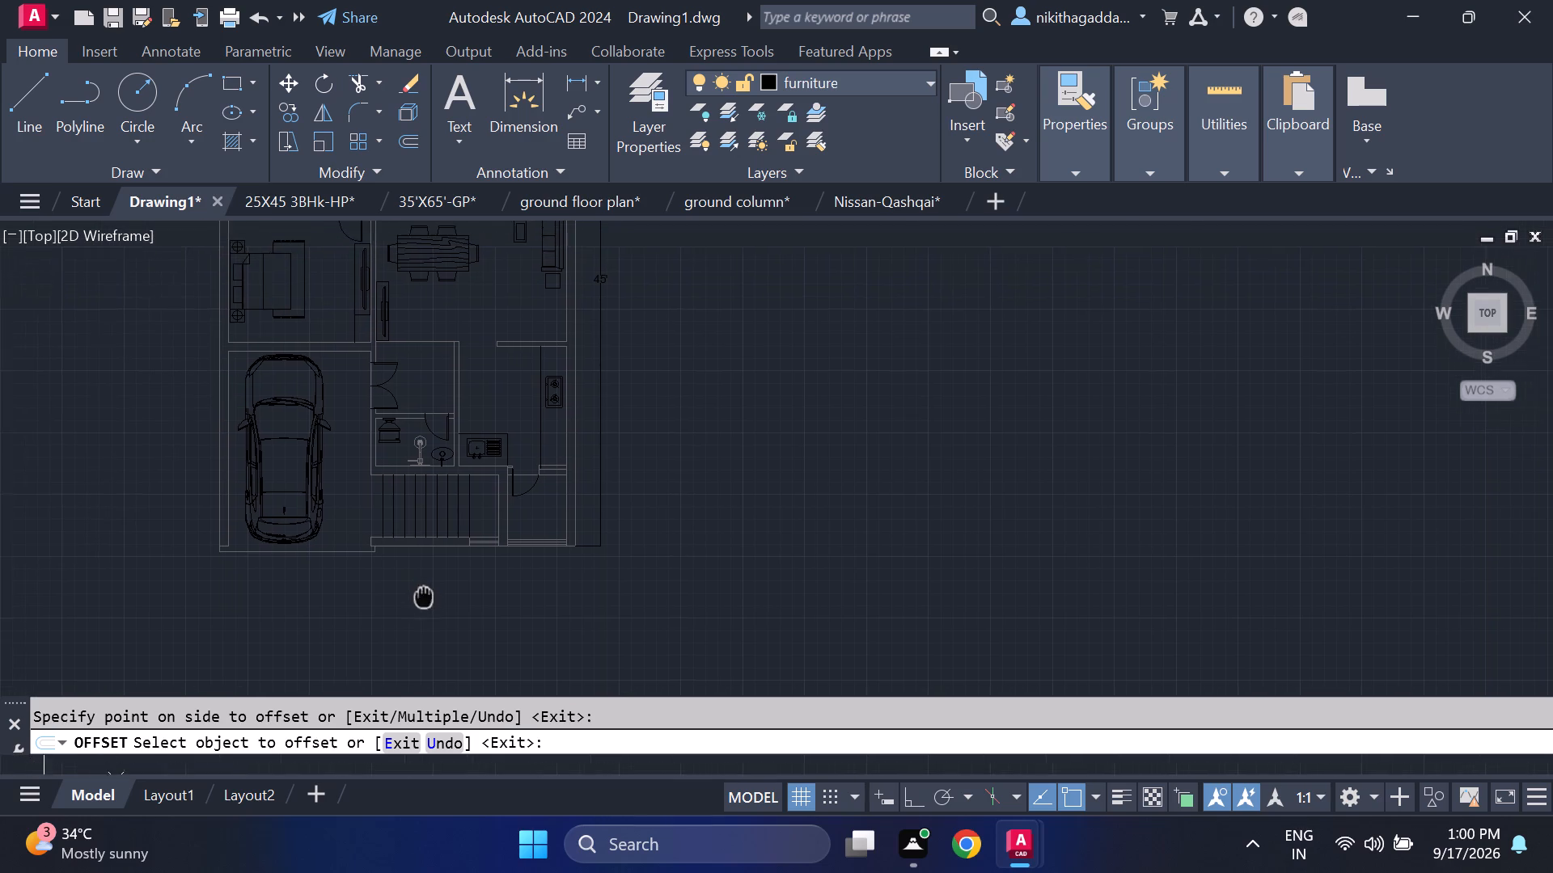
{"action": "middle_click_drag", "start_coordinate": [425, 597], "coordinate": [425, 598]}
{"action": "scroll", "coordinate": [425, 598], "scroll_direction": "up", "scroll_amount": 1}
{"action": "key", "text": "Escape"}
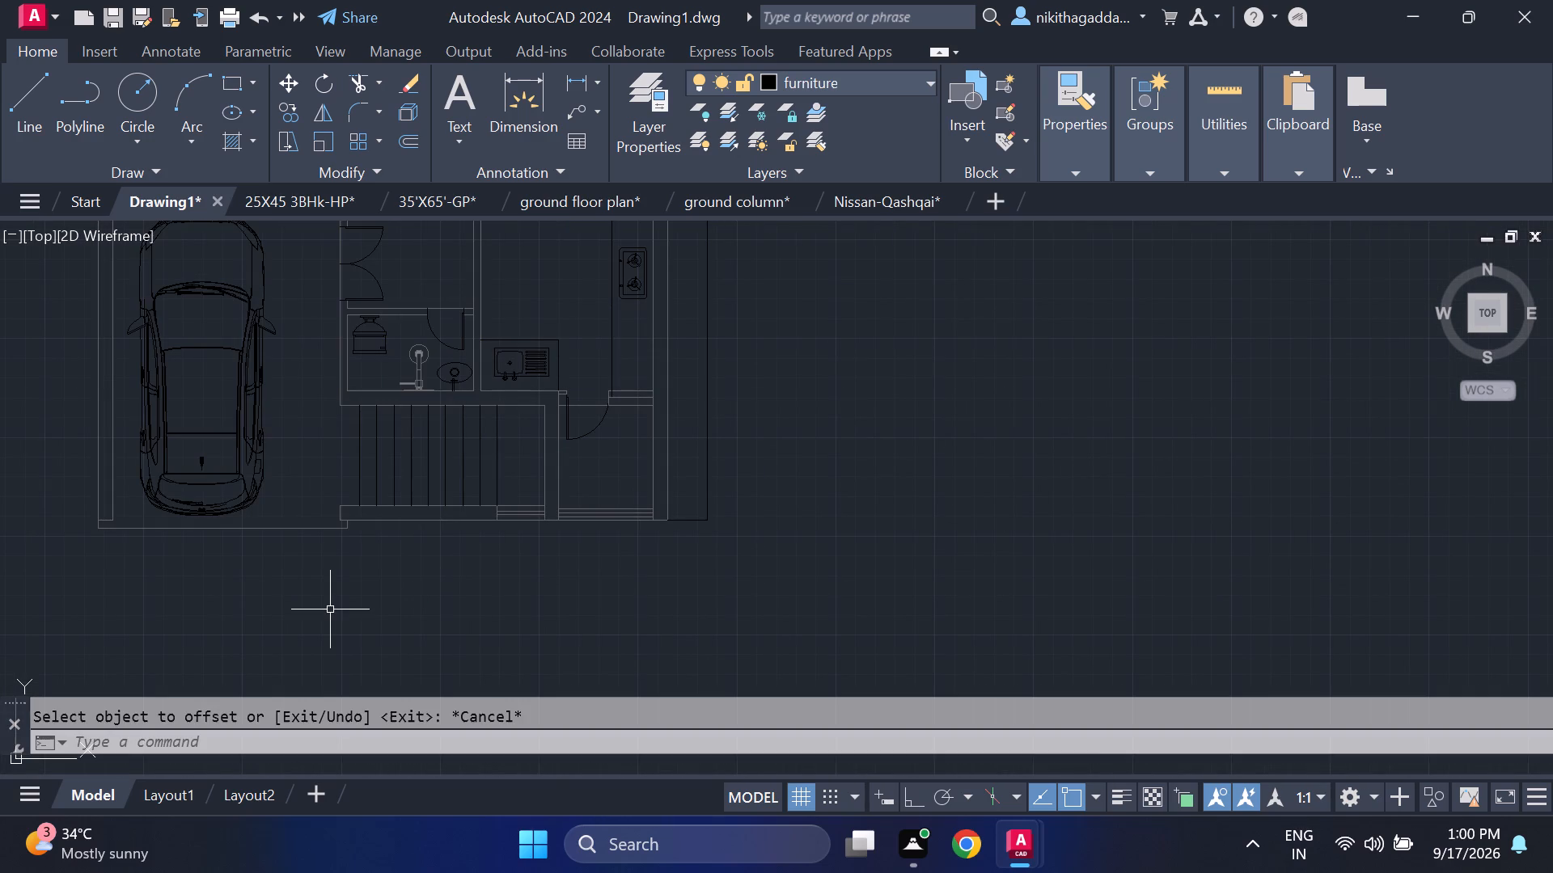
Draw a horizontal line through the midpoints of the stair treads, from the tread nearest the parking to the last tread.
{"action": "key", "text": "l"}
{"action": "key", "text": "Return"}
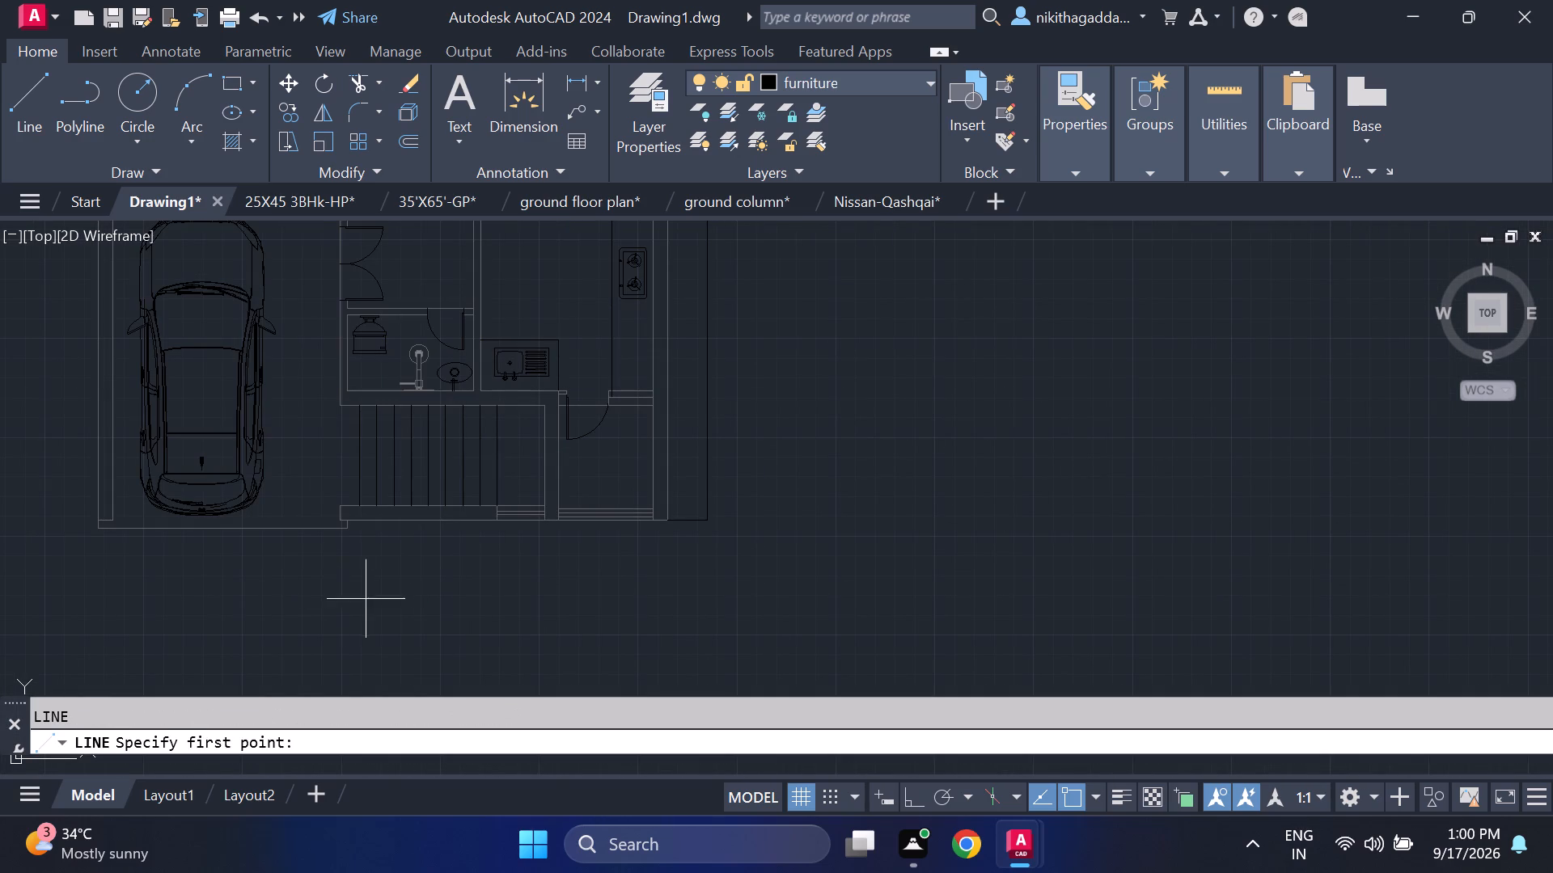
{"action": "scroll", "coordinate": [369, 597], "scroll_direction": "up", "scroll_amount": 2}
{"action": "scroll", "coordinate": [370, 600], "scroll_direction": "down", "scroll_amount": 2}
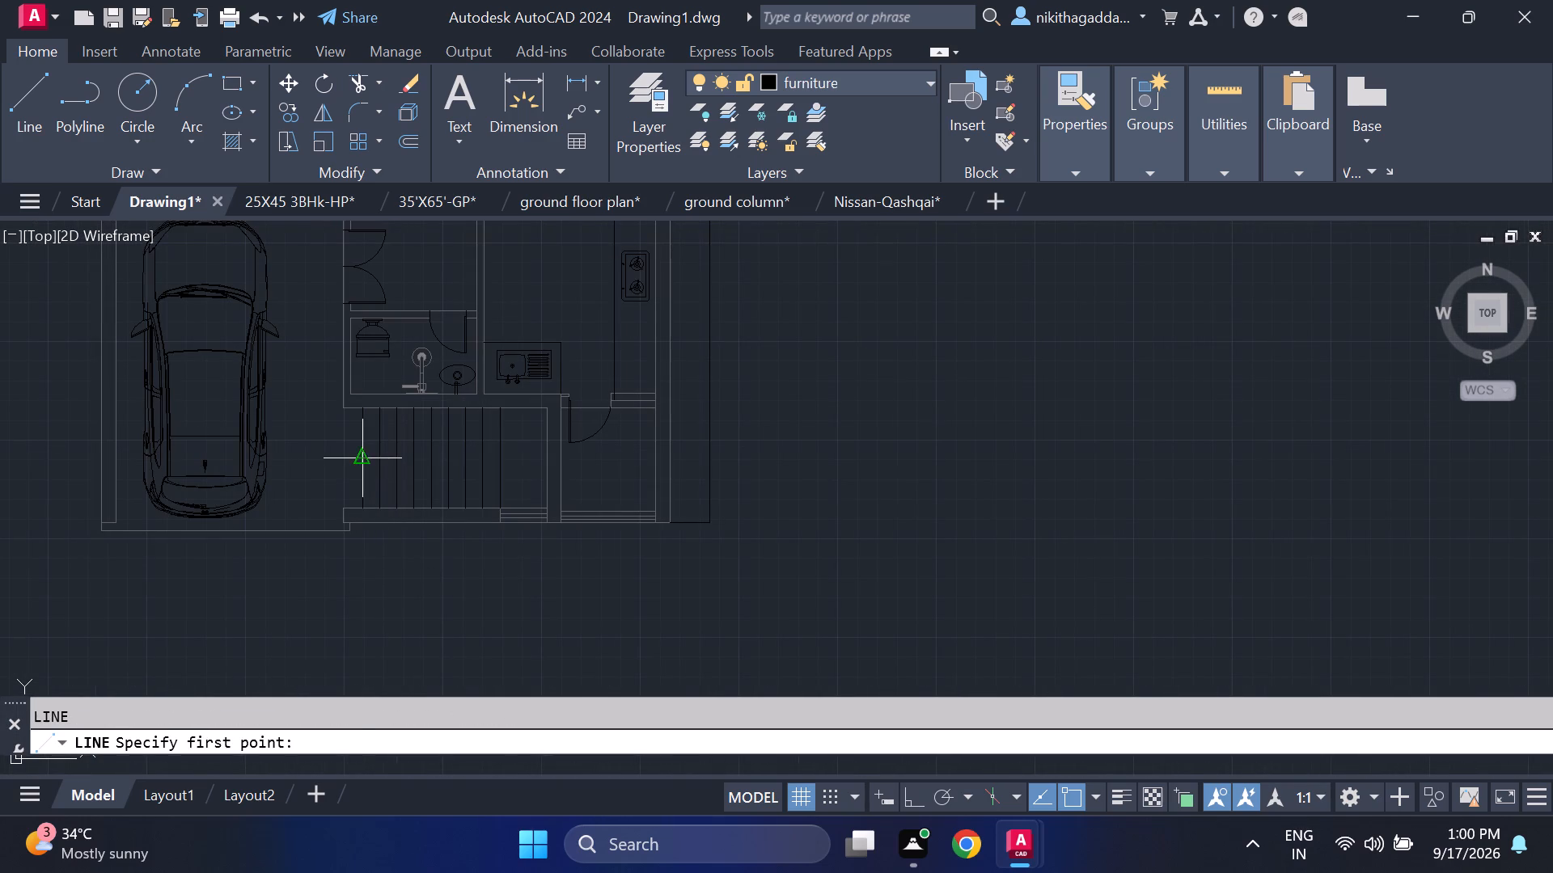
{"action": "left_click", "coordinate": [362, 457]}
{"action": "left_click", "coordinate": [502, 459]}
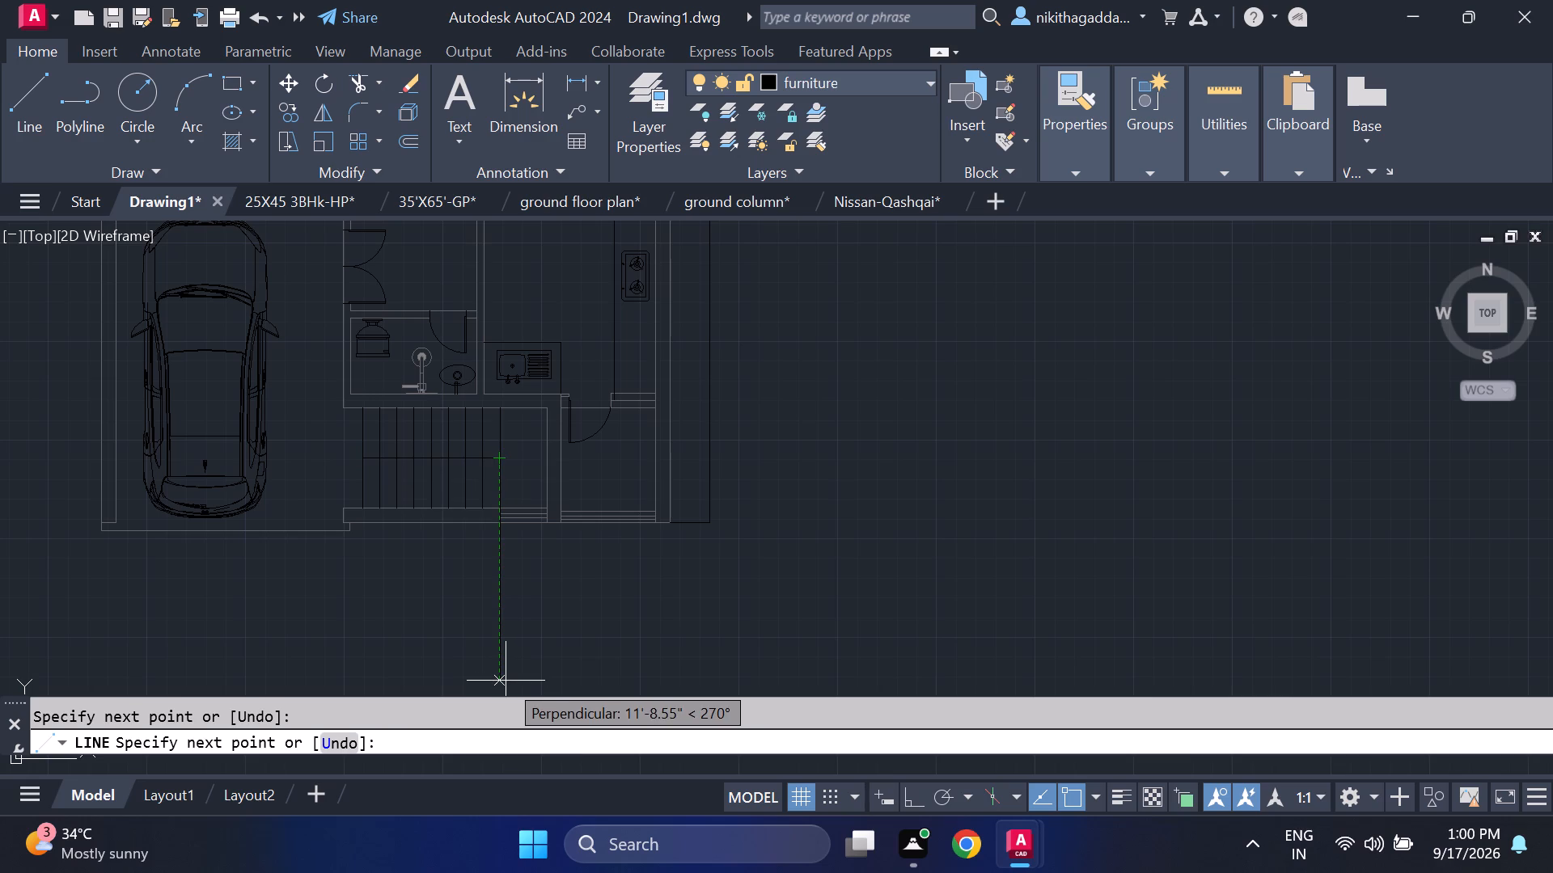
{"action": "key", "text": "Escape"}
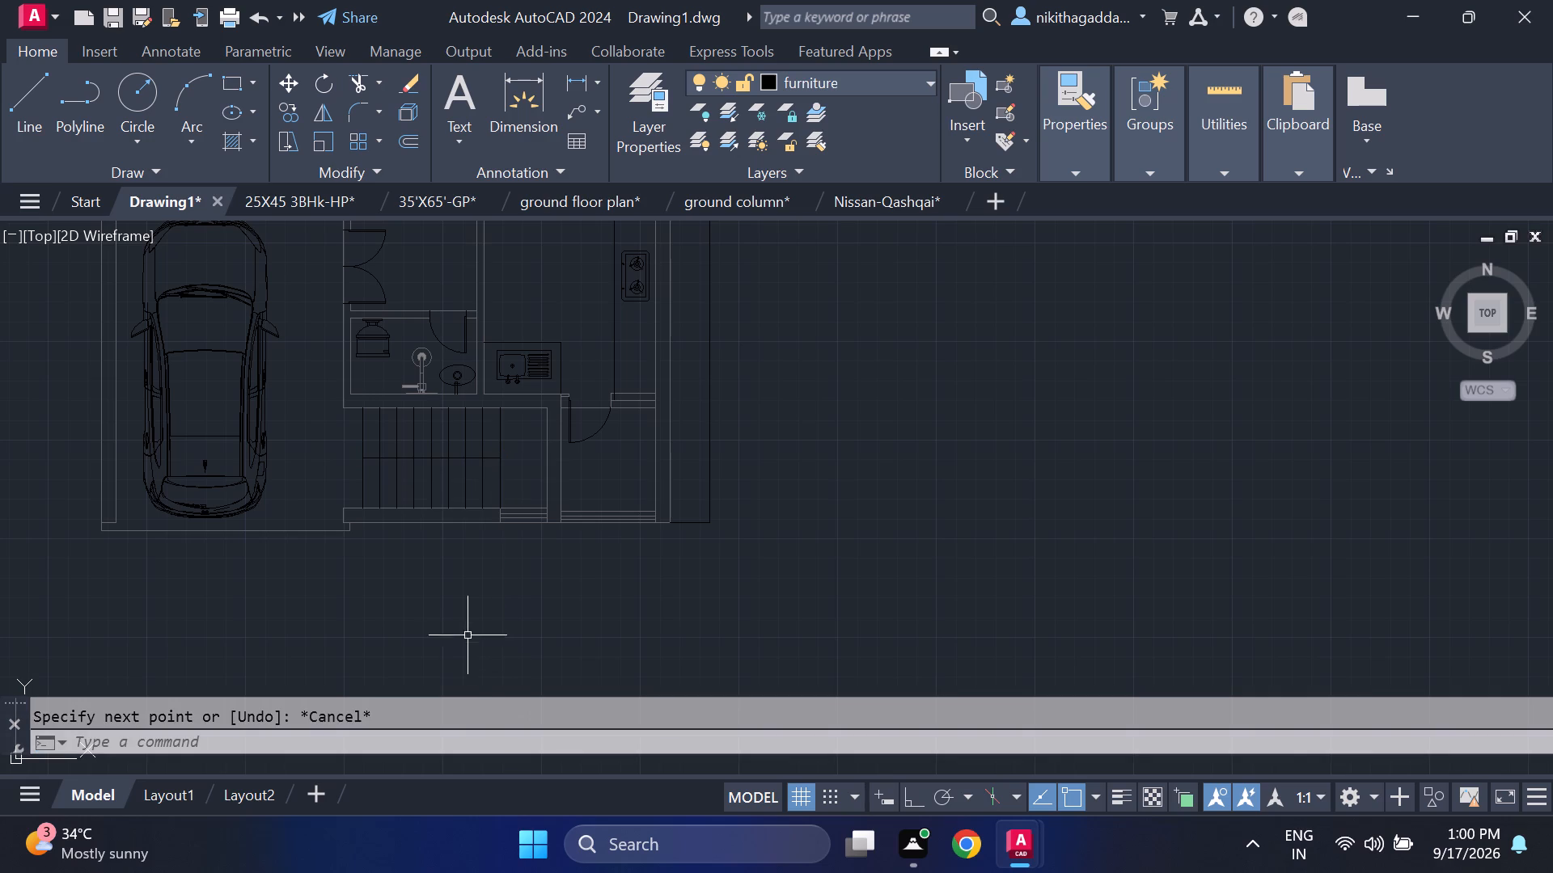
Draw a straight horizontal direction line across the upper stair flight, from just outside the parking-side tread to just before the second-last tread.
{"action": "scroll", "coordinate": [377, 449], "scroll_direction": "up", "scroll_amount": 1}
{"action": "key", "text": "l"}
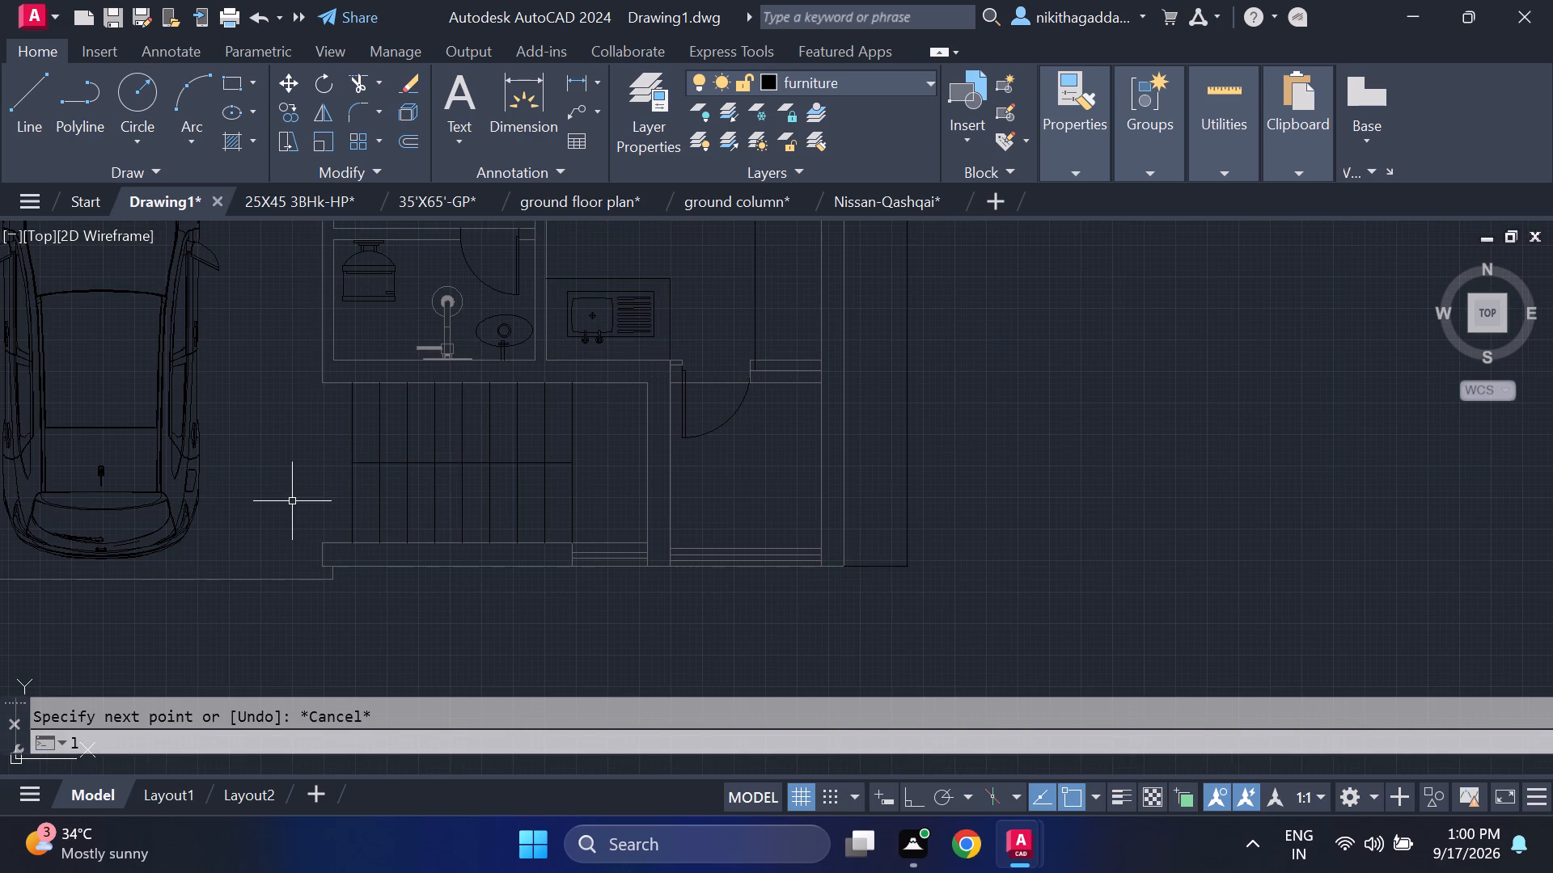
{"action": "key", "text": "Return"}
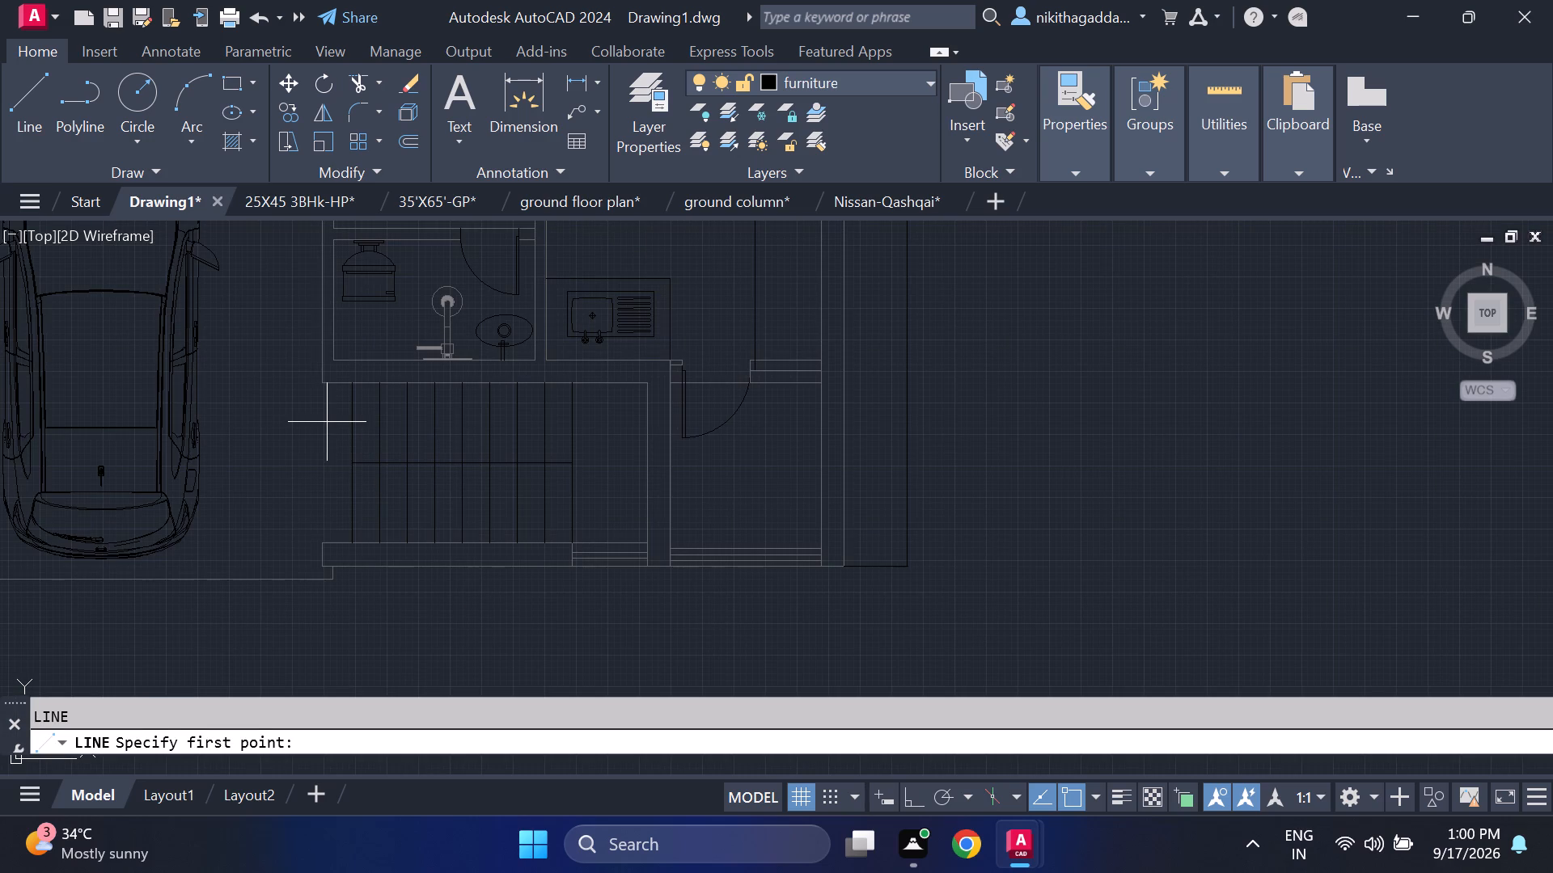
{"action": "scroll", "coordinate": [332, 416], "scroll_direction": "up", "scroll_amount": 1}
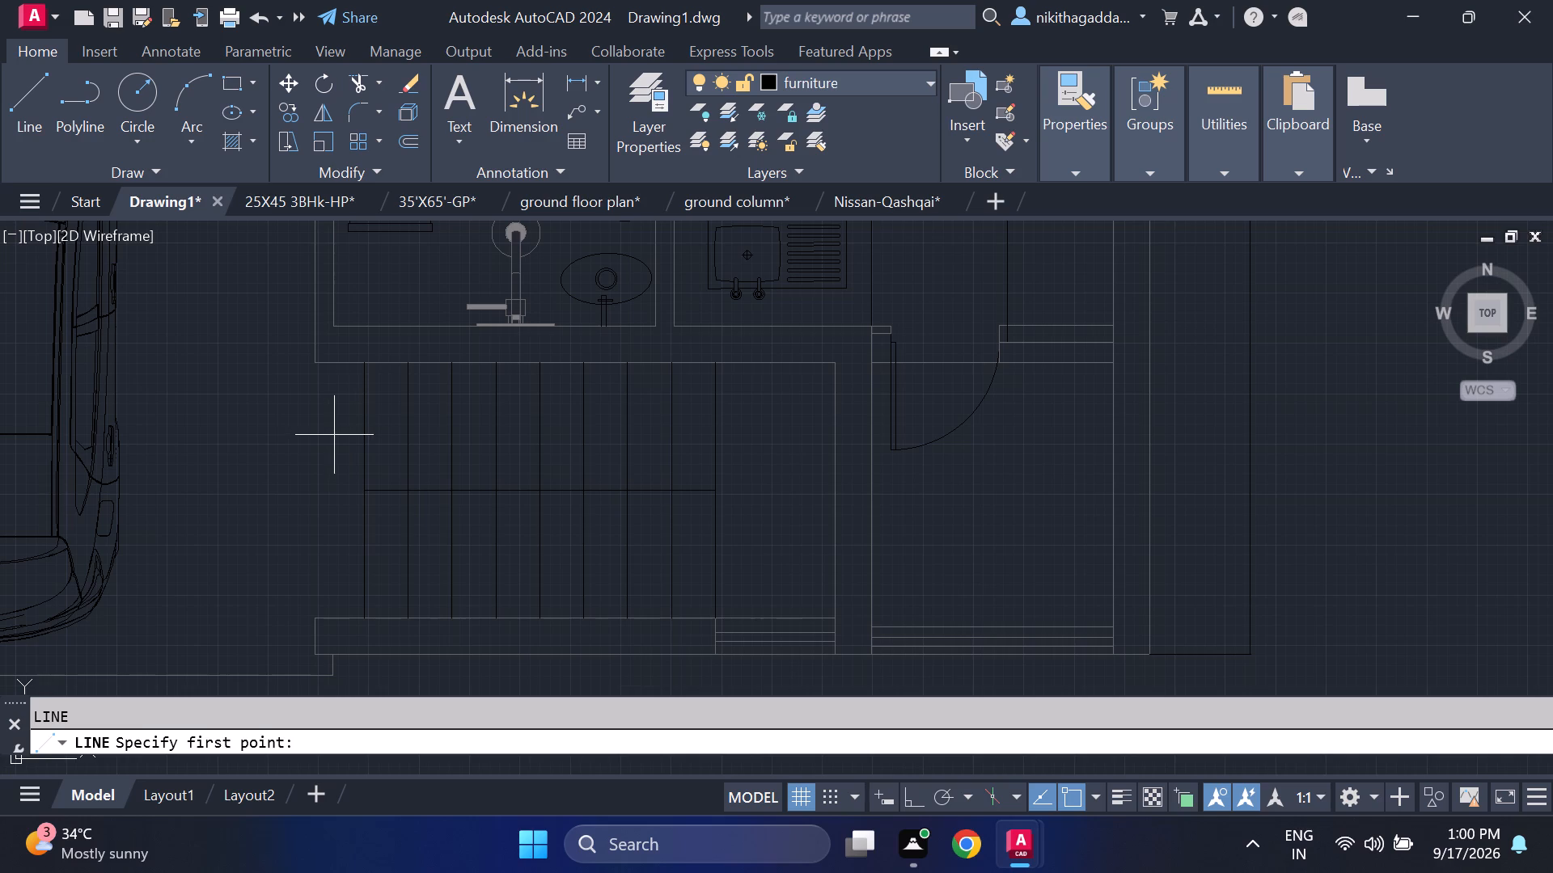
{"action": "left_click", "coordinate": [334, 441]}
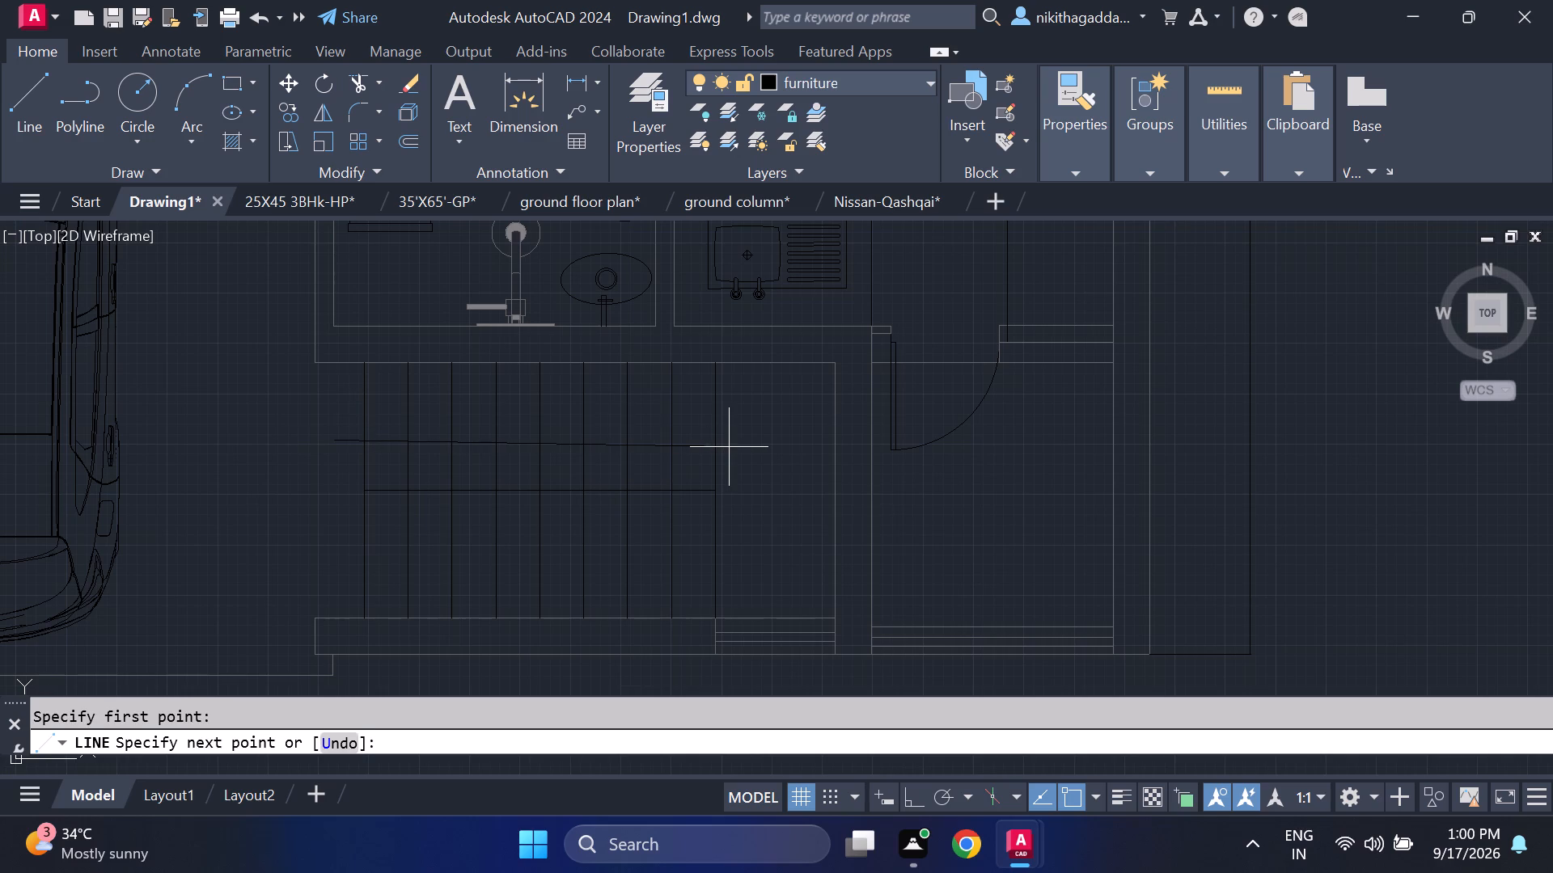
{"action": "scroll", "coordinate": [667, 453], "scroll_direction": "up", "scroll_amount": 2}
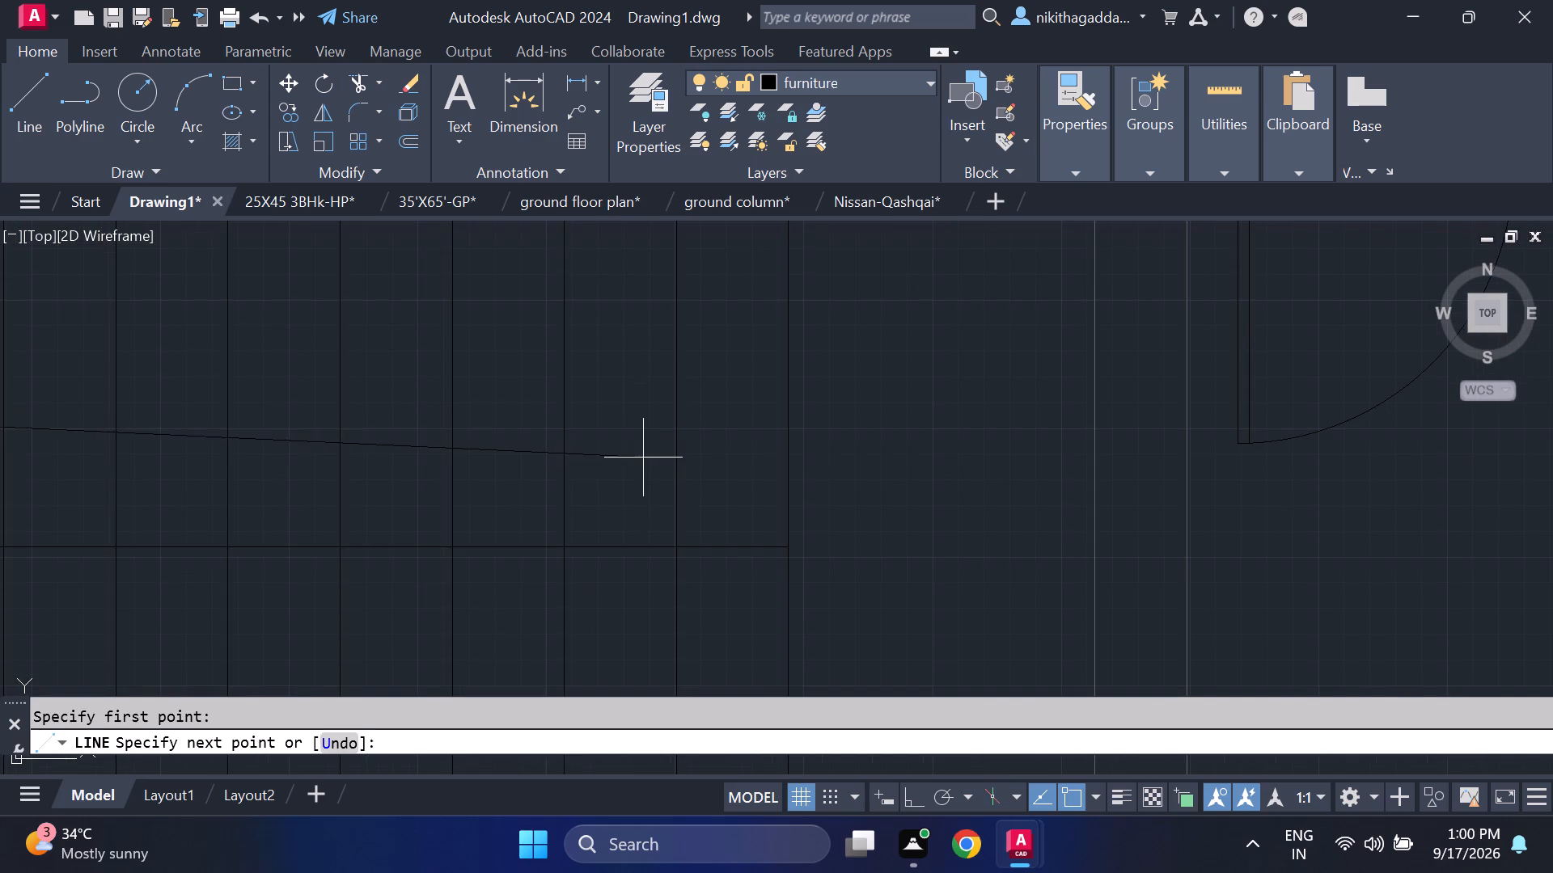
{"action": "left_click", "coordinate": [610, 426]}
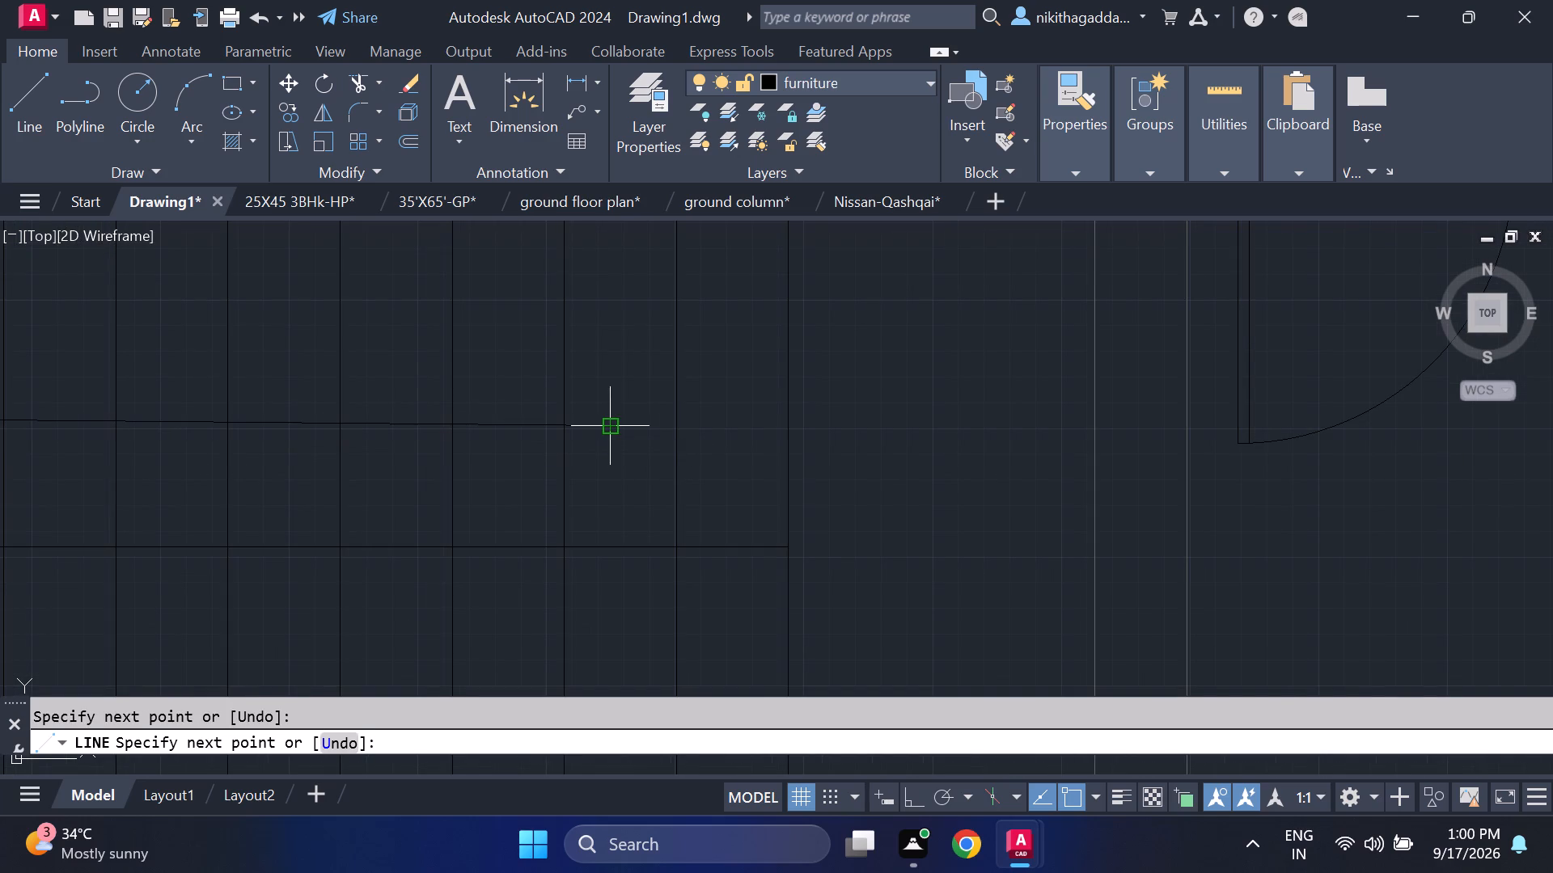
{"action": "scroll", "coordinate": [673, 487], "scroll_direction": "down", "scroll_amount": 1}
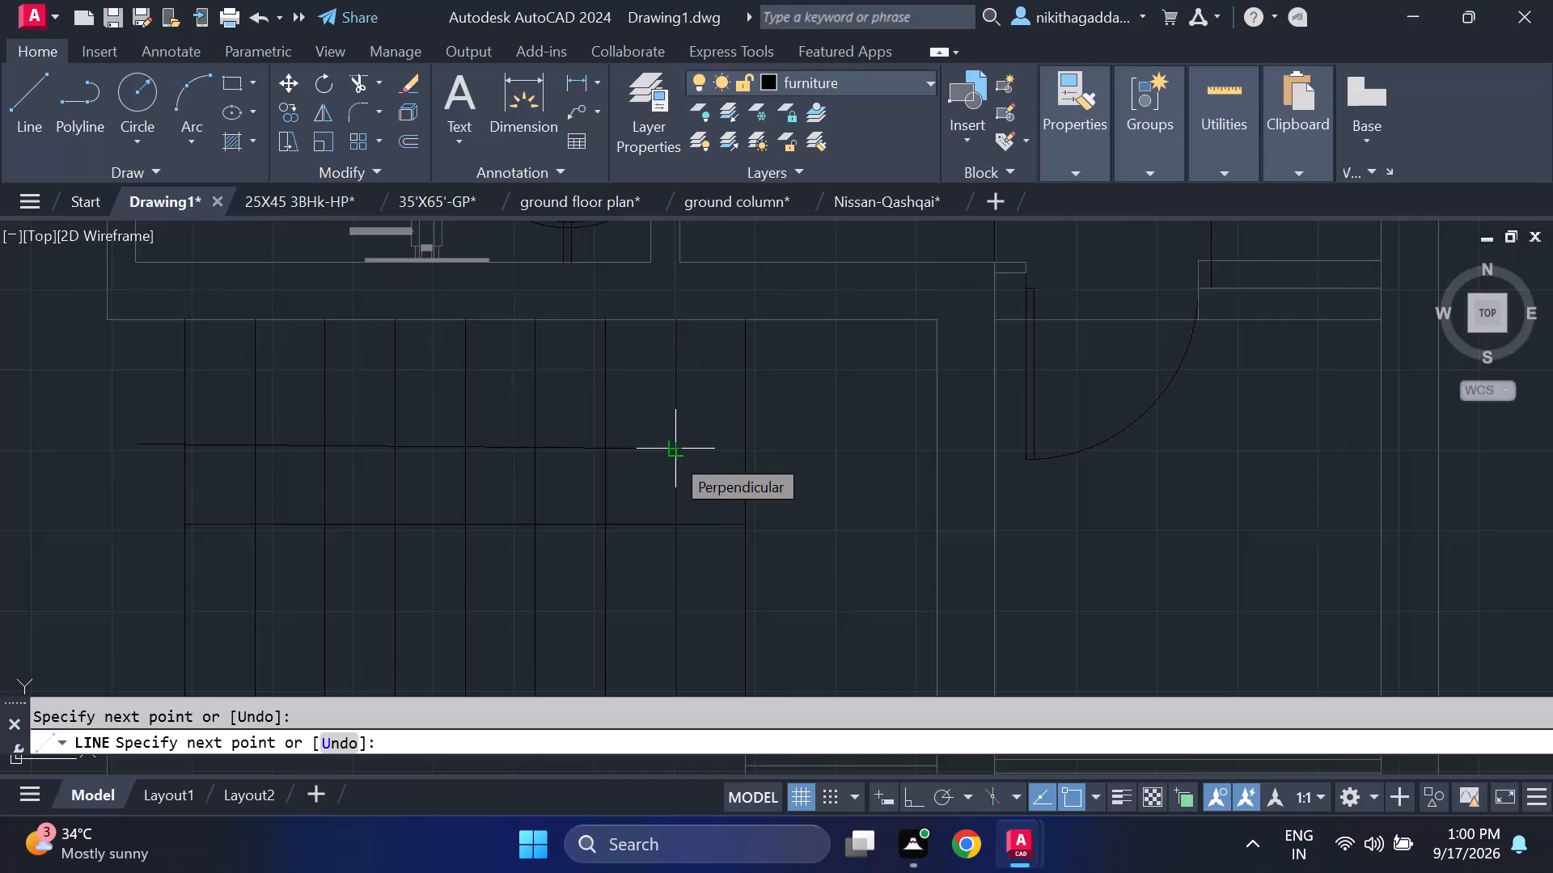
{"action": "key", "text": "ctrl+z"}
{"action": "key", "text": "F8"}
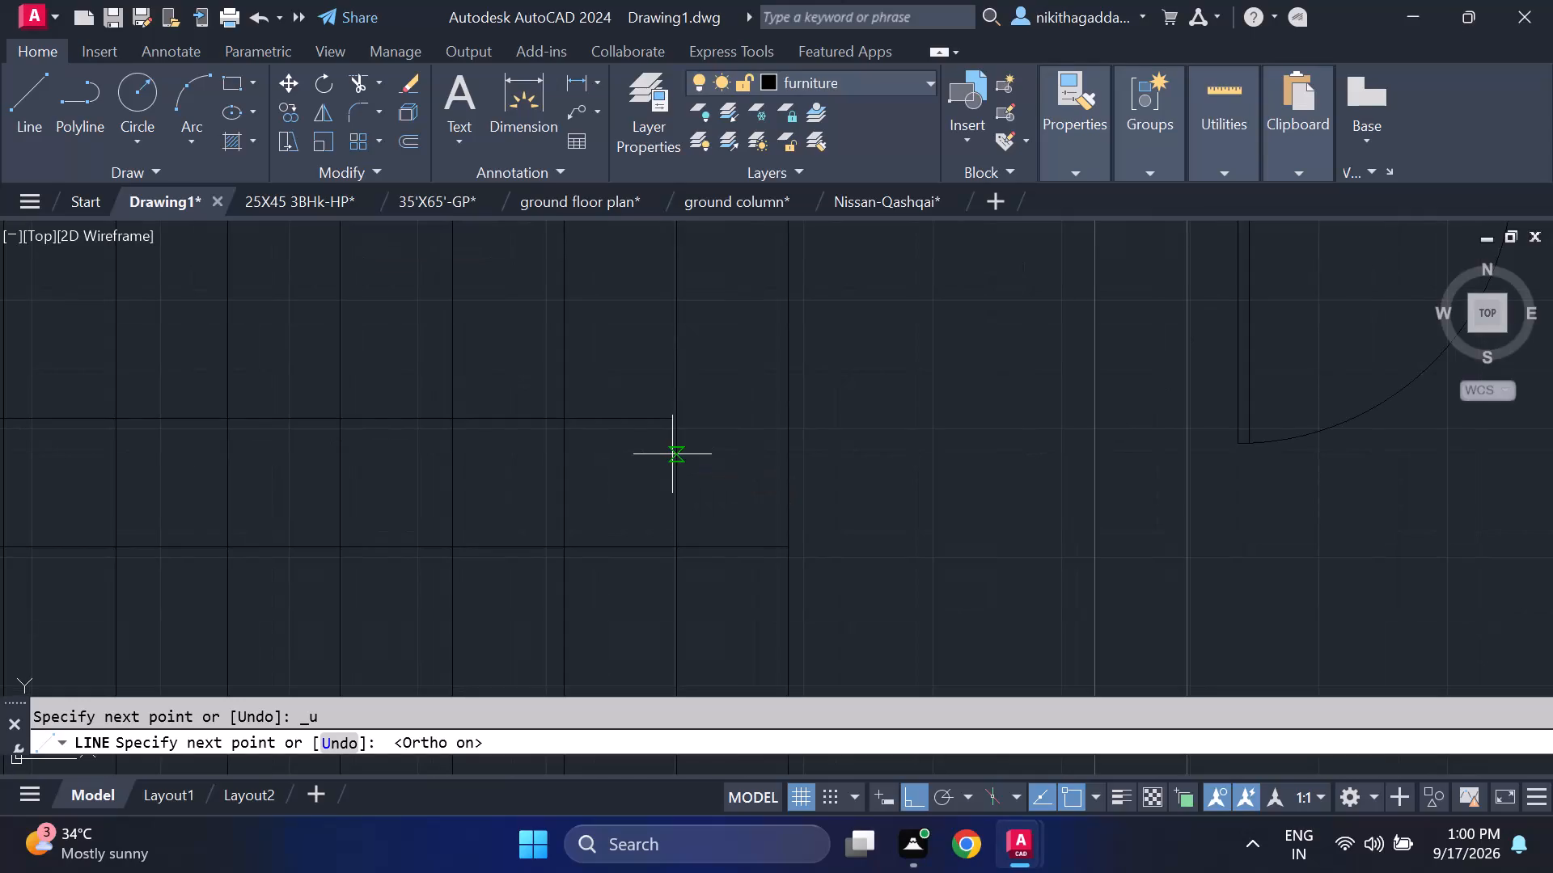
{"action": "scroll", "coordinate": [621, 427], "scroll_direction": "down", "scroll_amount": 2}
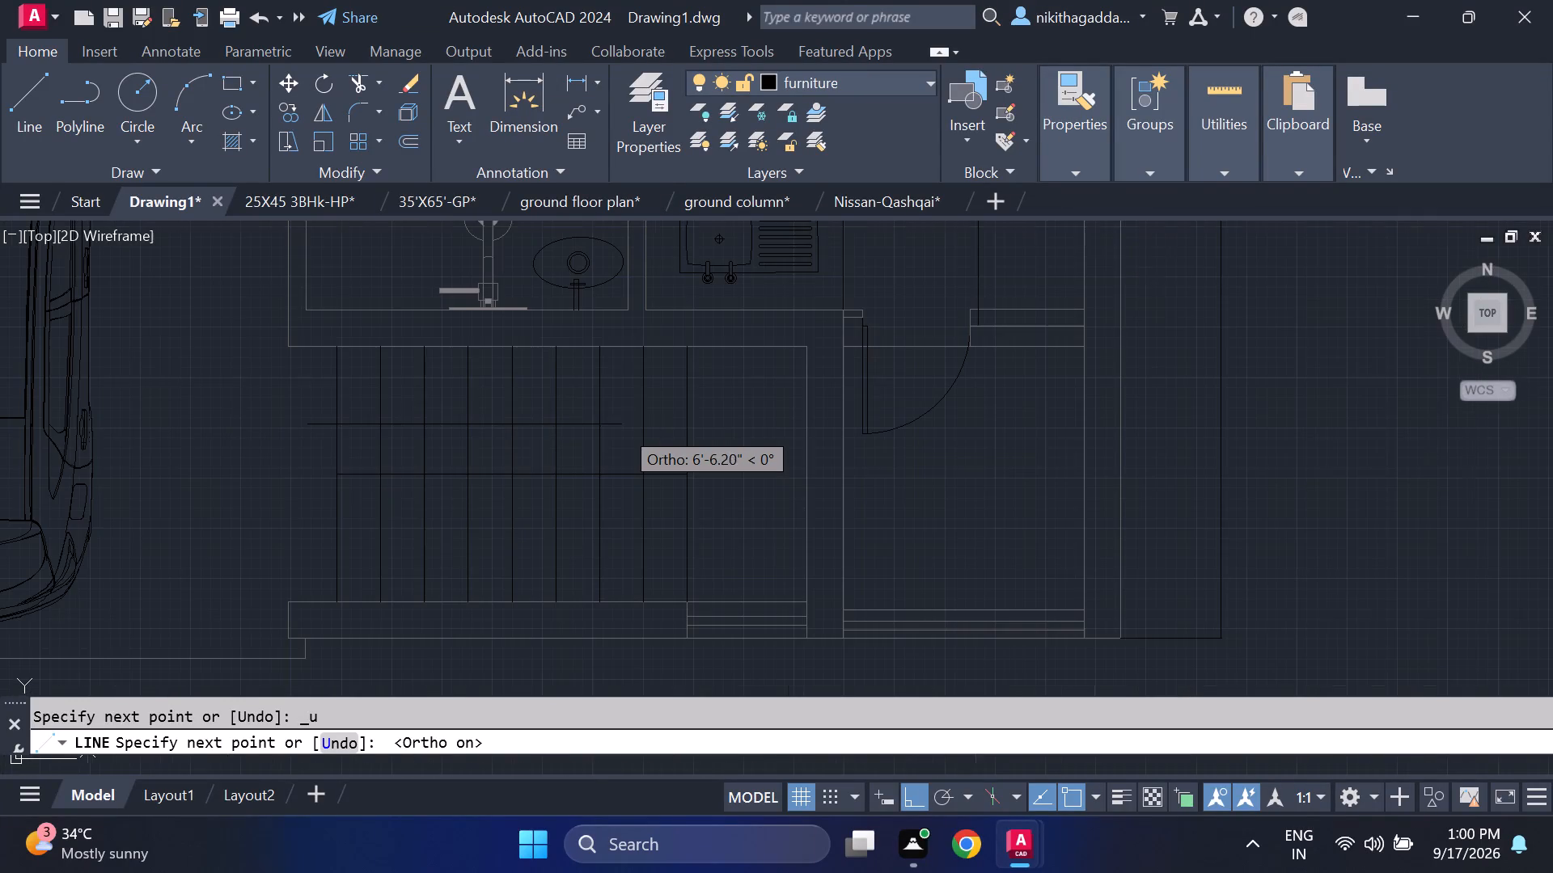
{"action": "scroll", "coordinate": [621, 427], "scroll_direction": "up", "scroll_amount": 2}
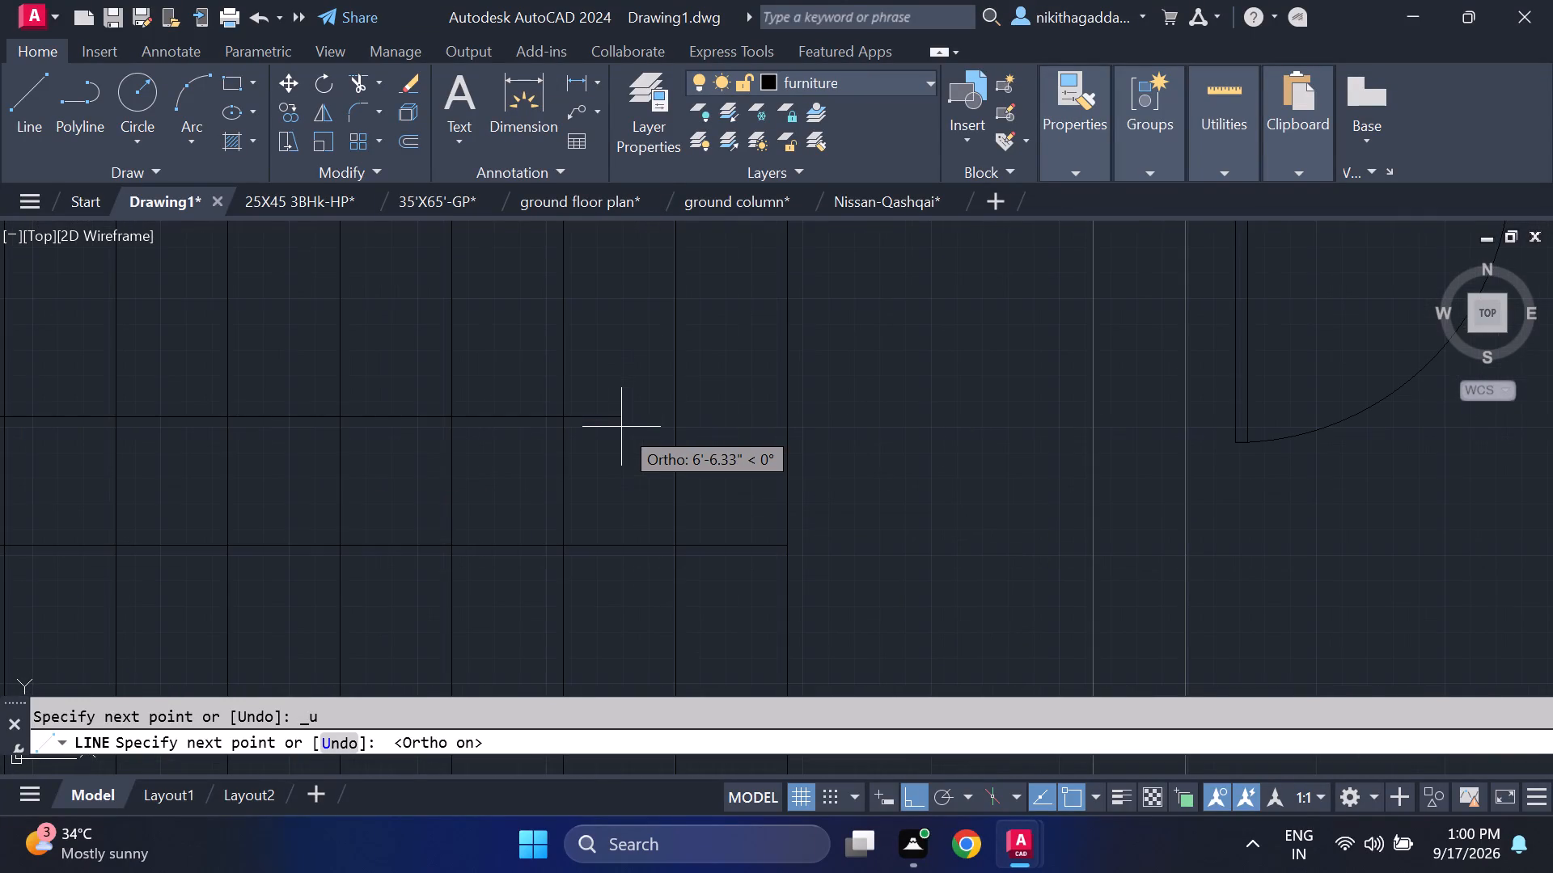
{"action": "scroll", "coordinate": [651, 425], "scroll_direction": "down", "scroll_amount": 2}
{"action": "scroll", "coordinate": [636, 431], "scroll_direction": "up", "scroll_amount": 2}
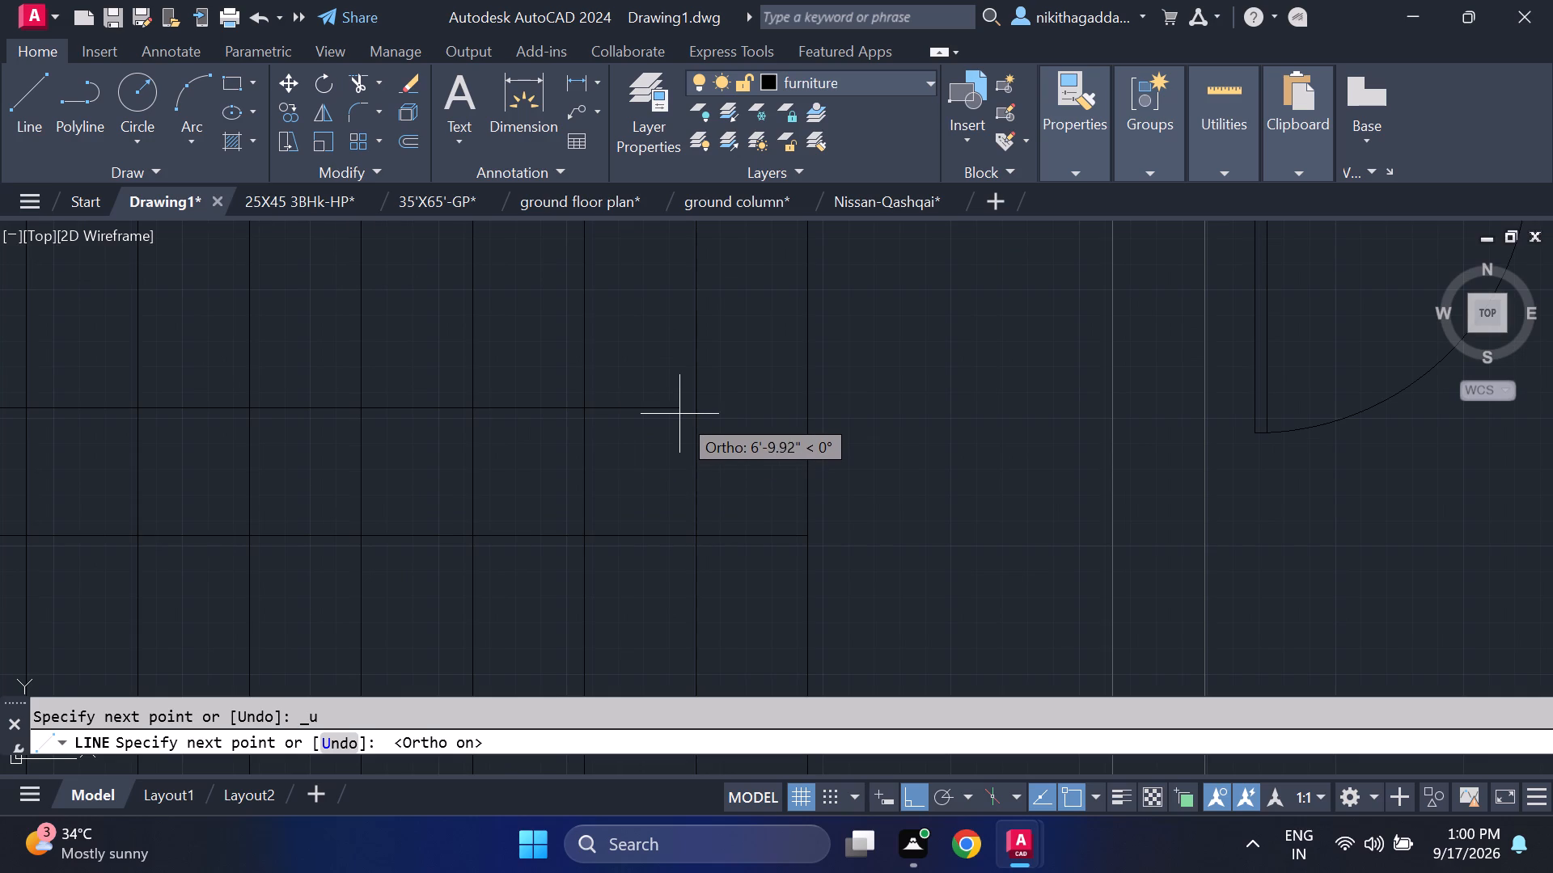
{"action": "left_click", "coordinate": [652, 412]}
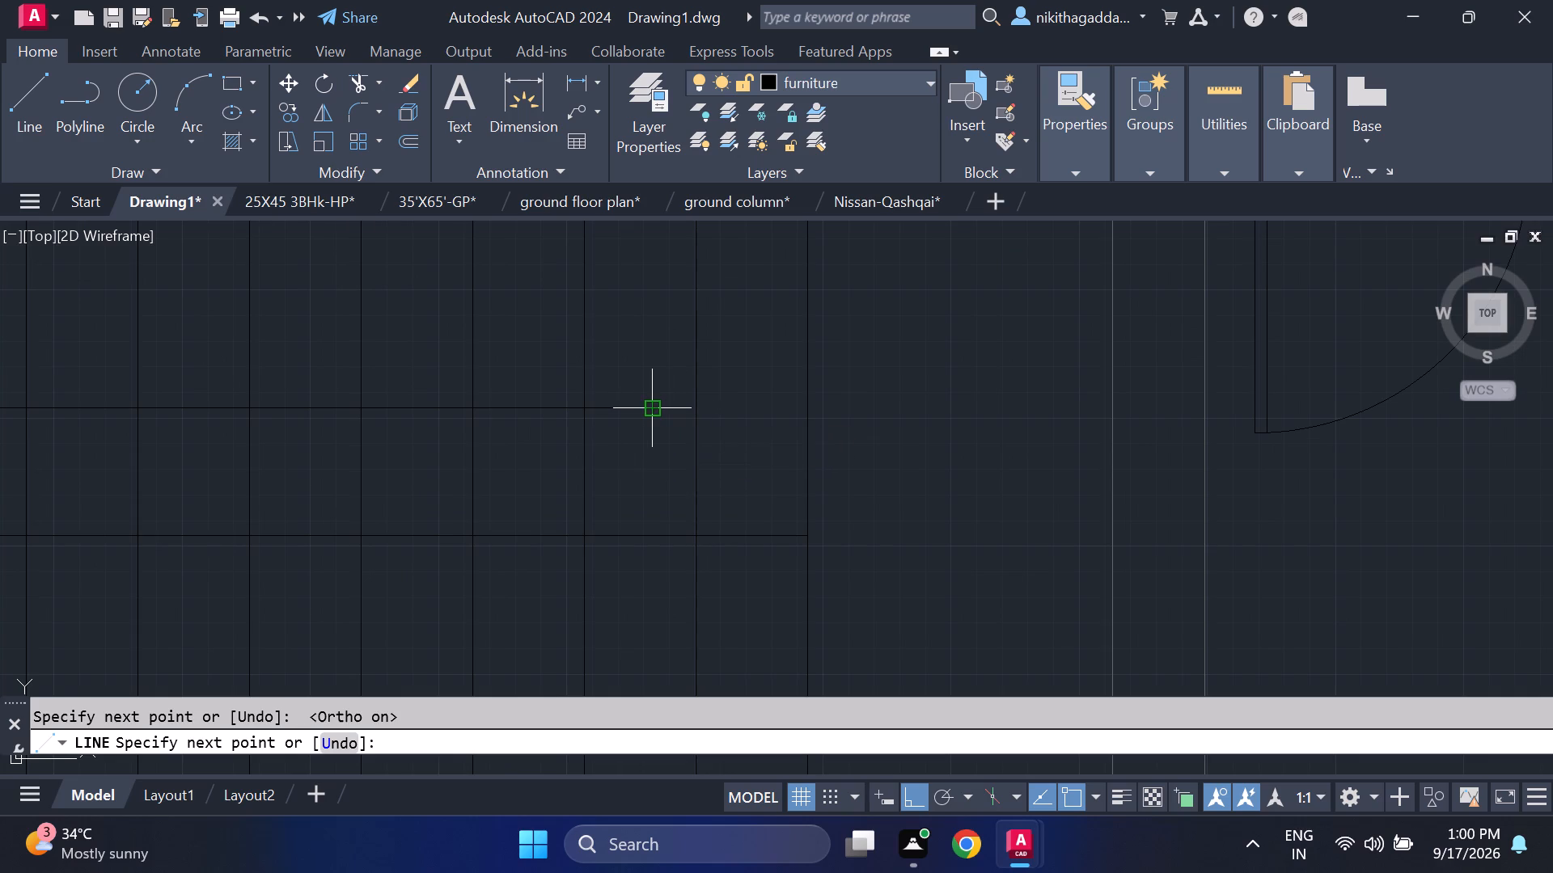
Draw a short vertical leg below the direction line's end, extend the line past the last tread, and slant back from its tip to the leg.
{"action": "key", "text": "F8"}
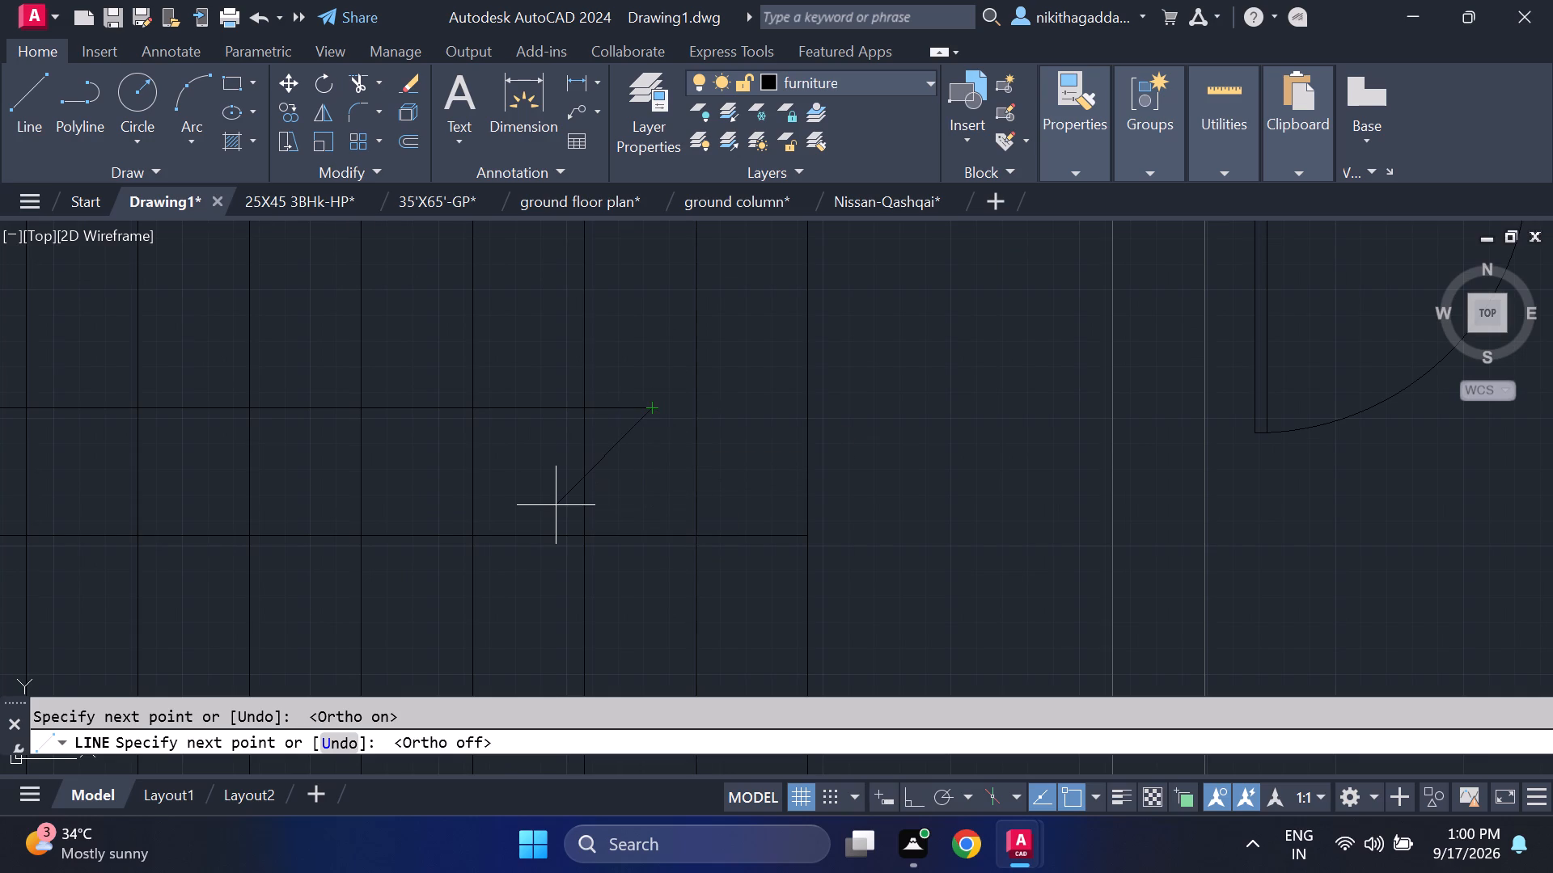
{"action": "key", "text": "F8"}
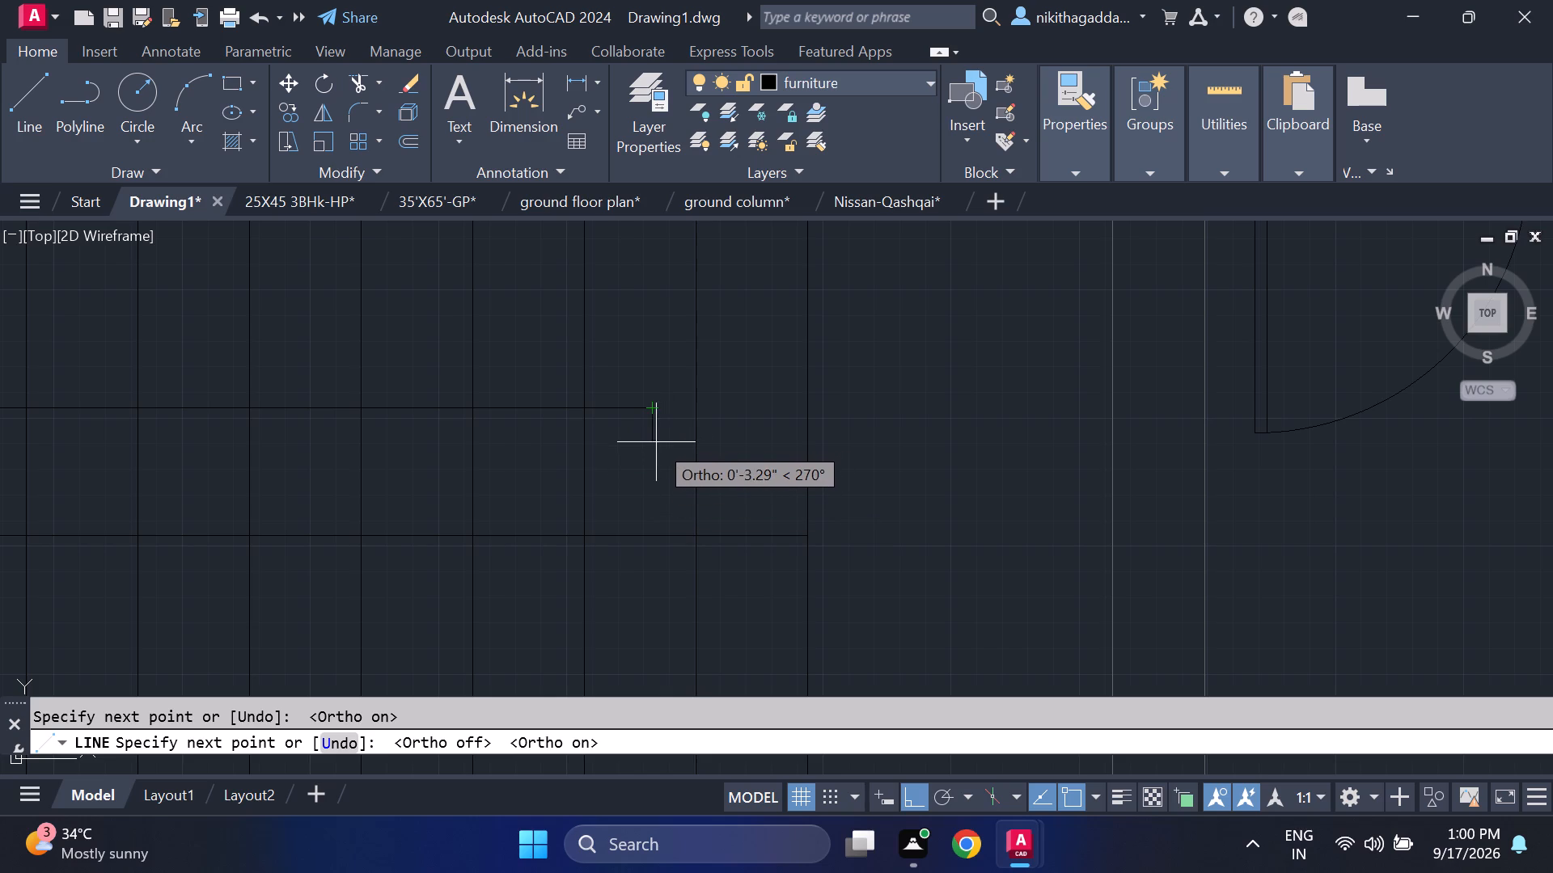
{"action": "left_click", "coordinate": [652, 466]}
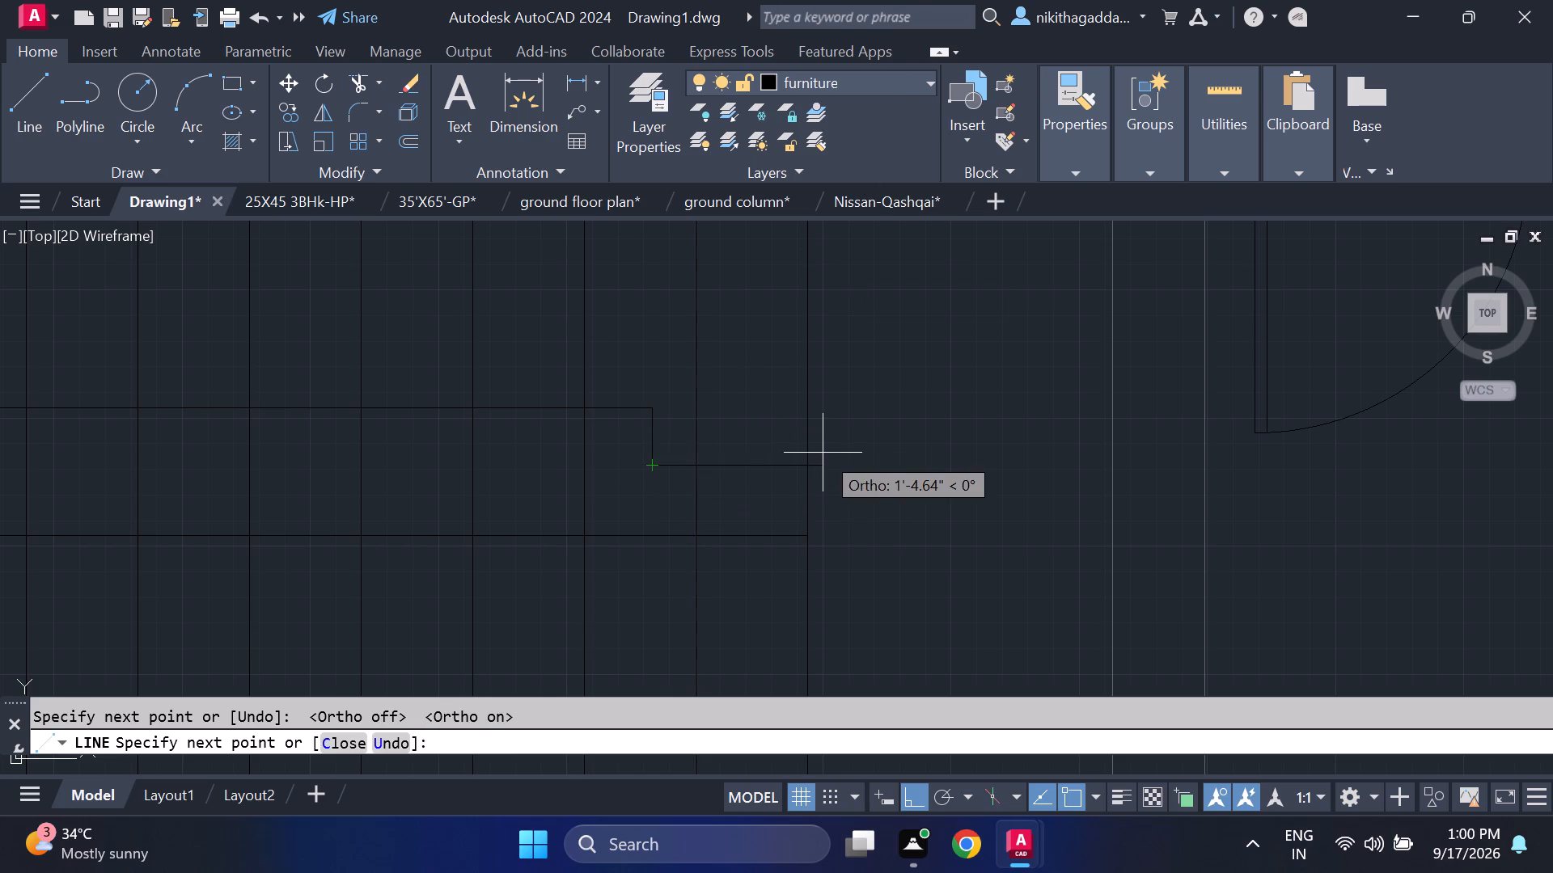
{"action": "left_click_drag", "start_coordinate": [650, 407], "coordinate": [648, 399]}
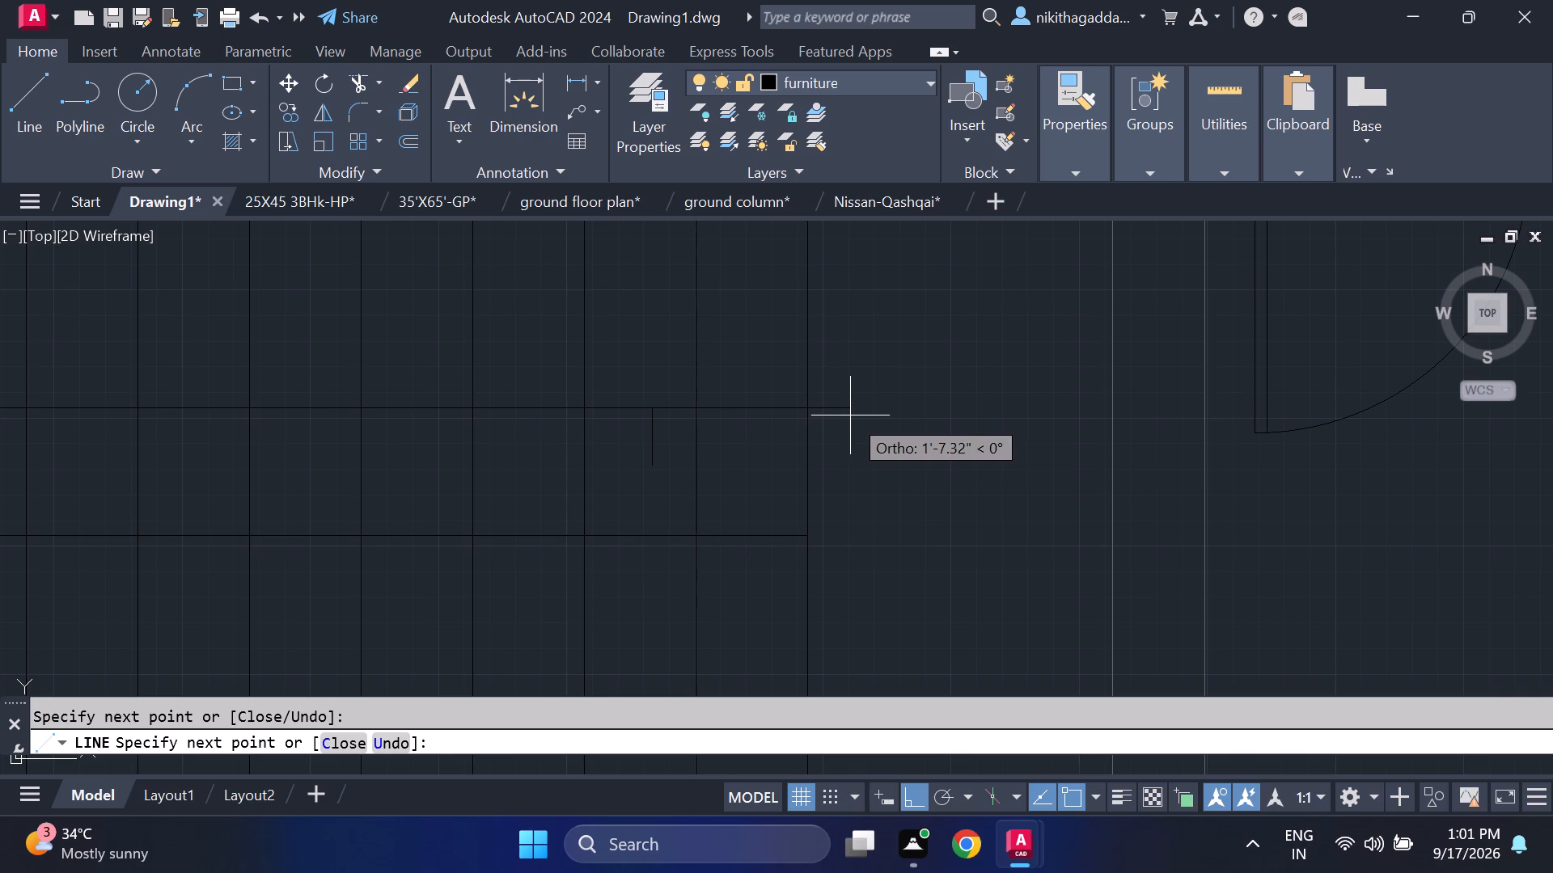
{"action": "left_click", "coordinate": [850, 415]}
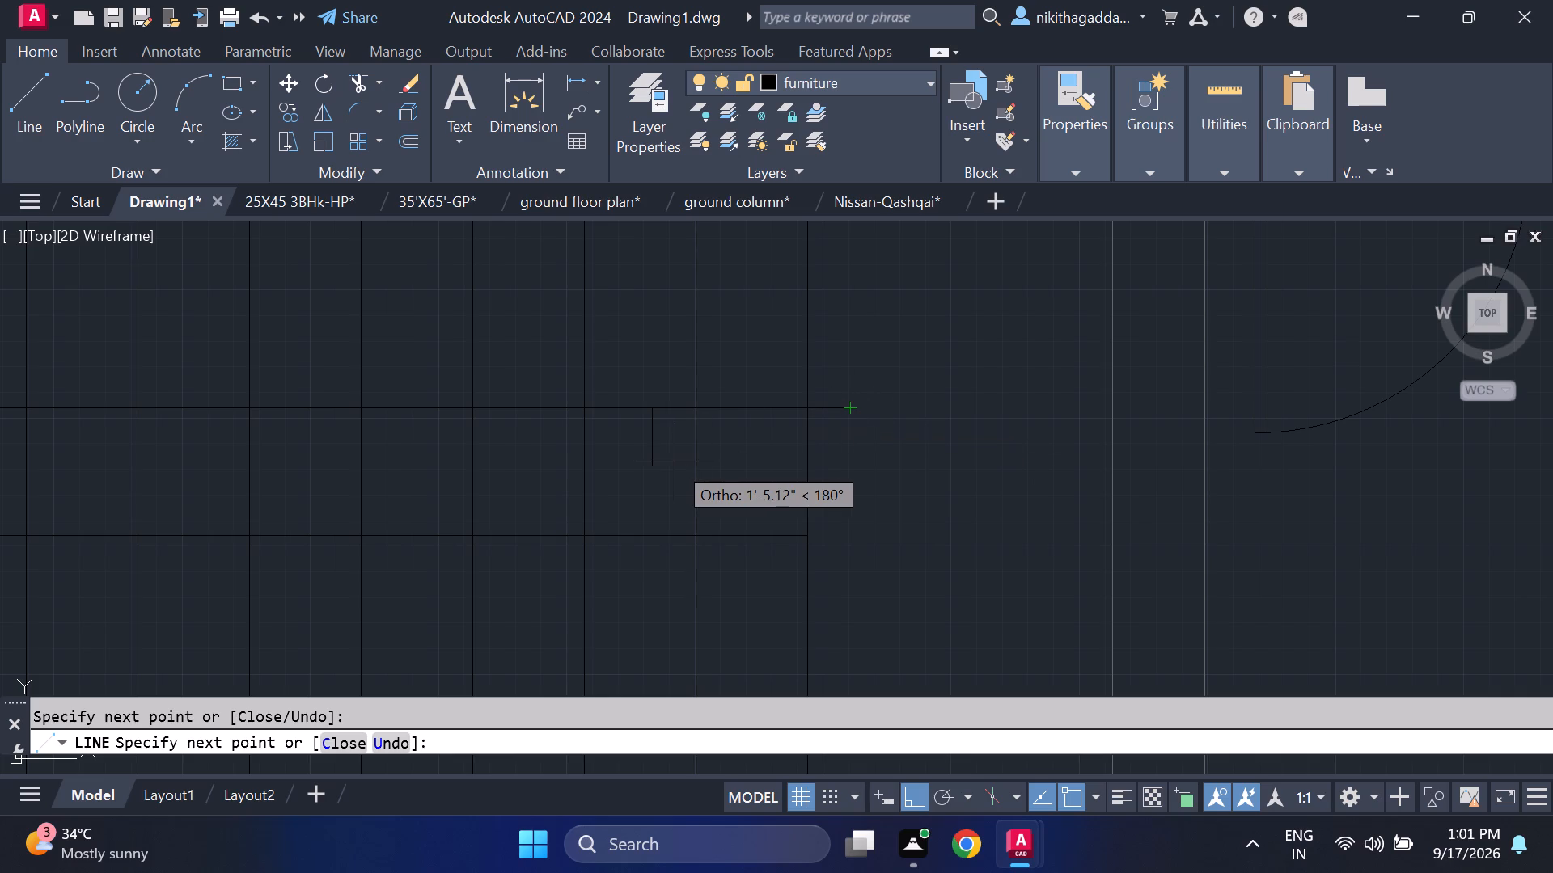
{"action": "key", "text": "F8"}
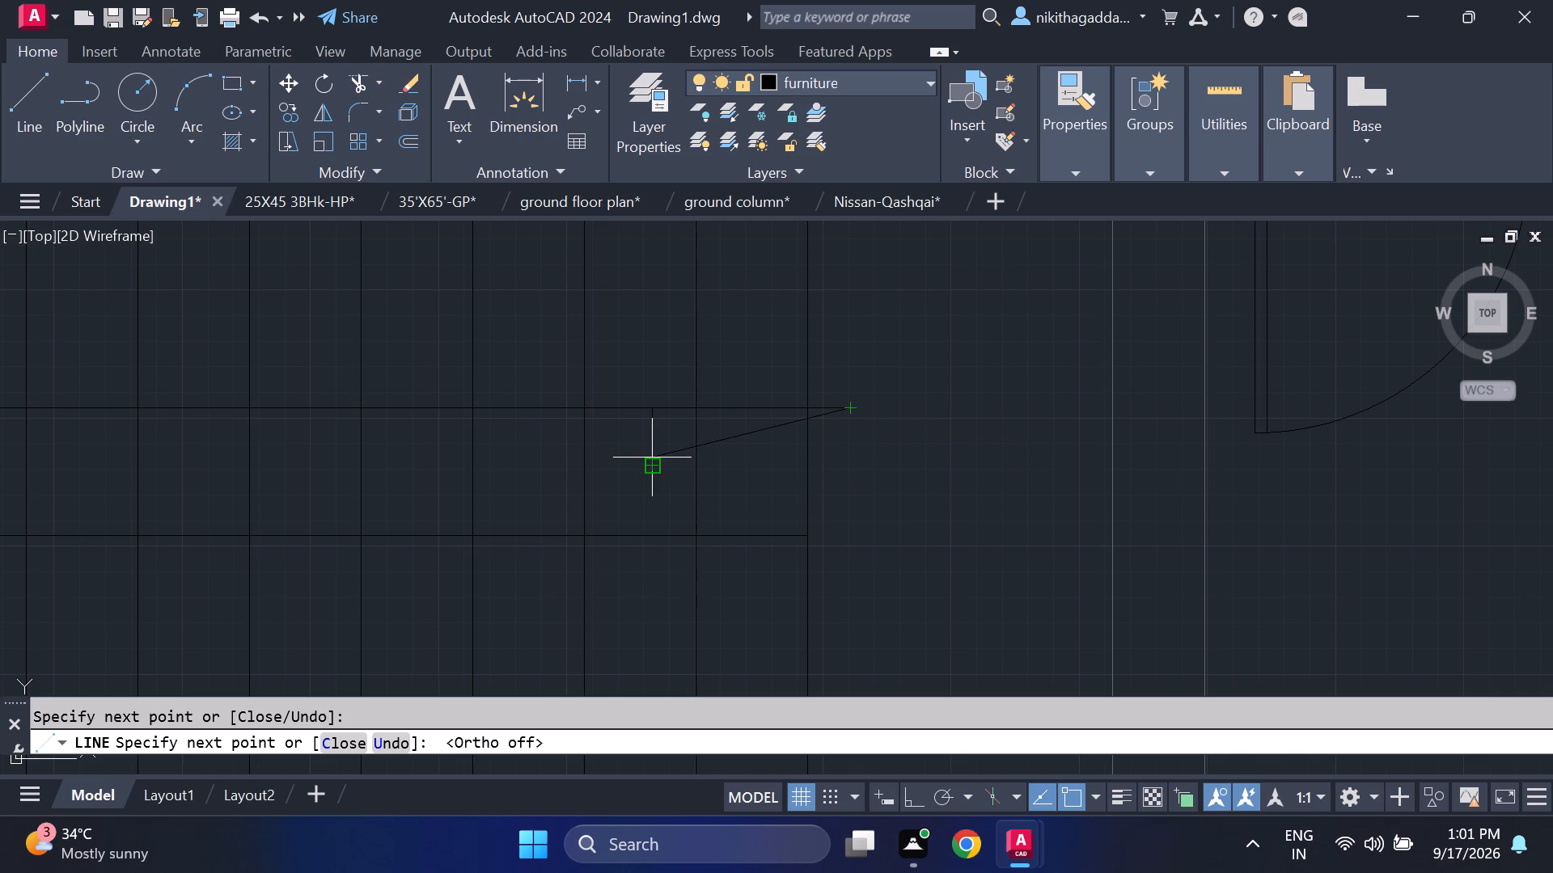
{"action": "scroll", "coordinate": [654, 456], "scroll_direction": "up", "scroll_amount": 3}
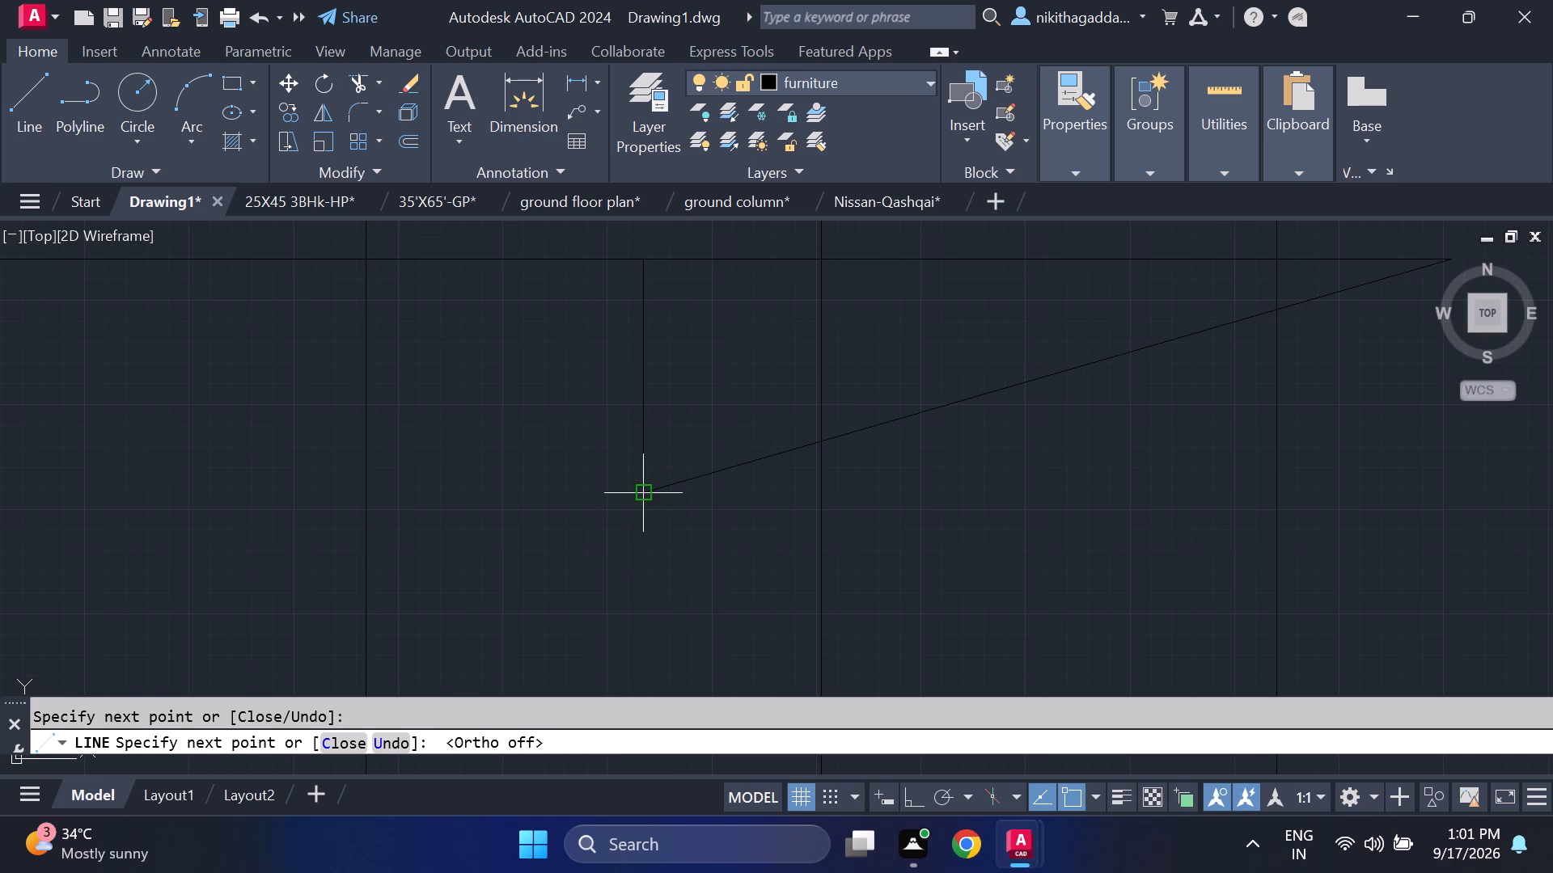
{"action": "left_click", "coordinate": [638, 490]}
{"action": "scroll", "coordinate": [863, 540], "scroll_direction": "down", "scroll_amount": 2}
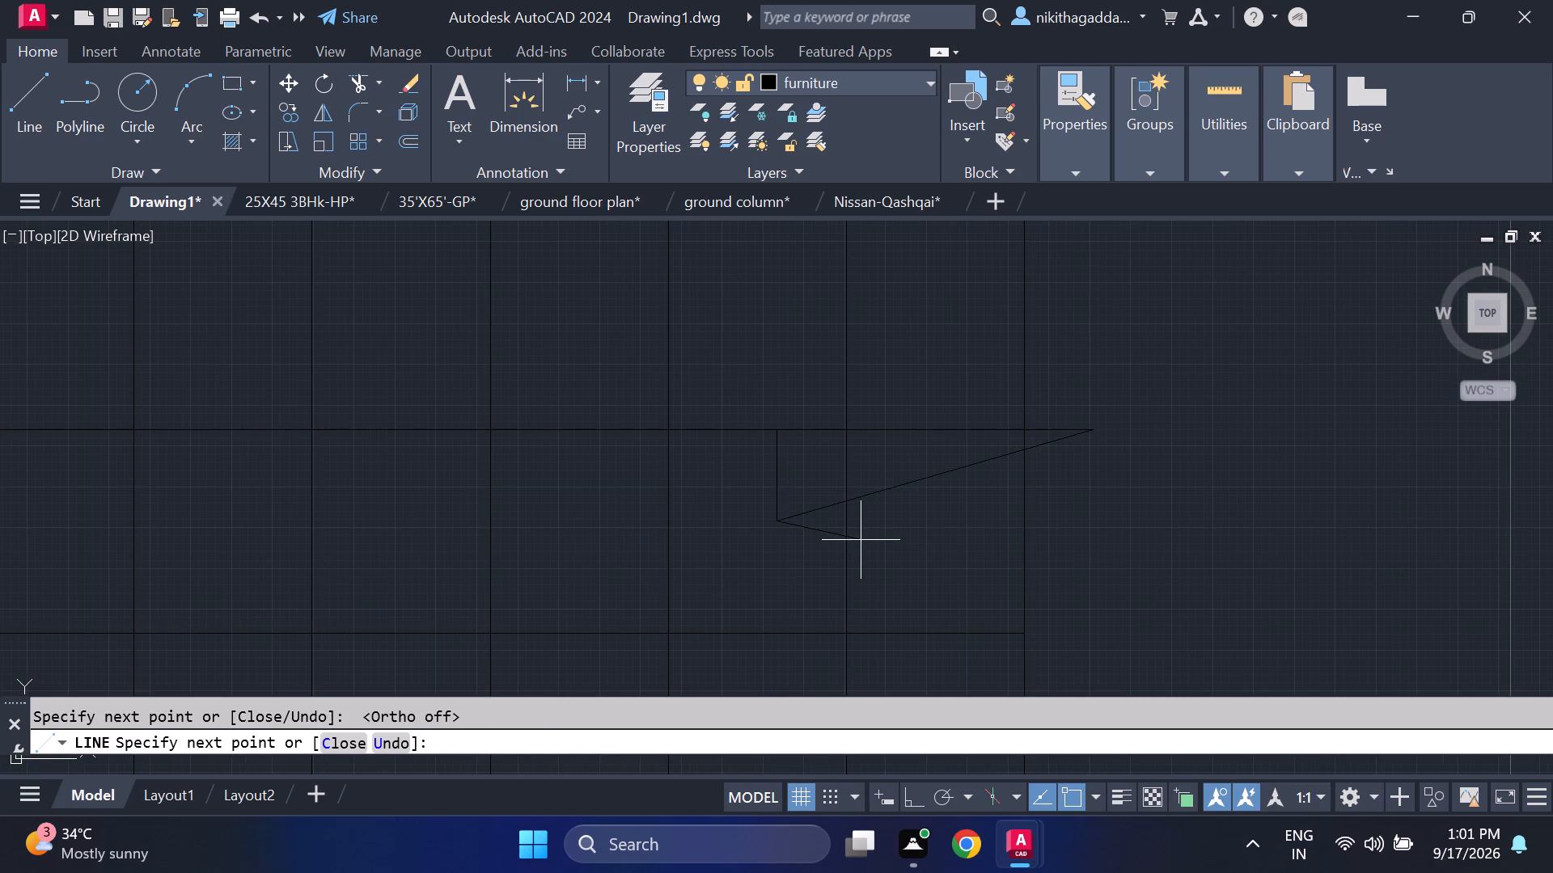
{"action": "key", "text": "Escape"}
{"action": "left_click", "coordinate": [861, 540]}
{"action": "key", "text": "space"}
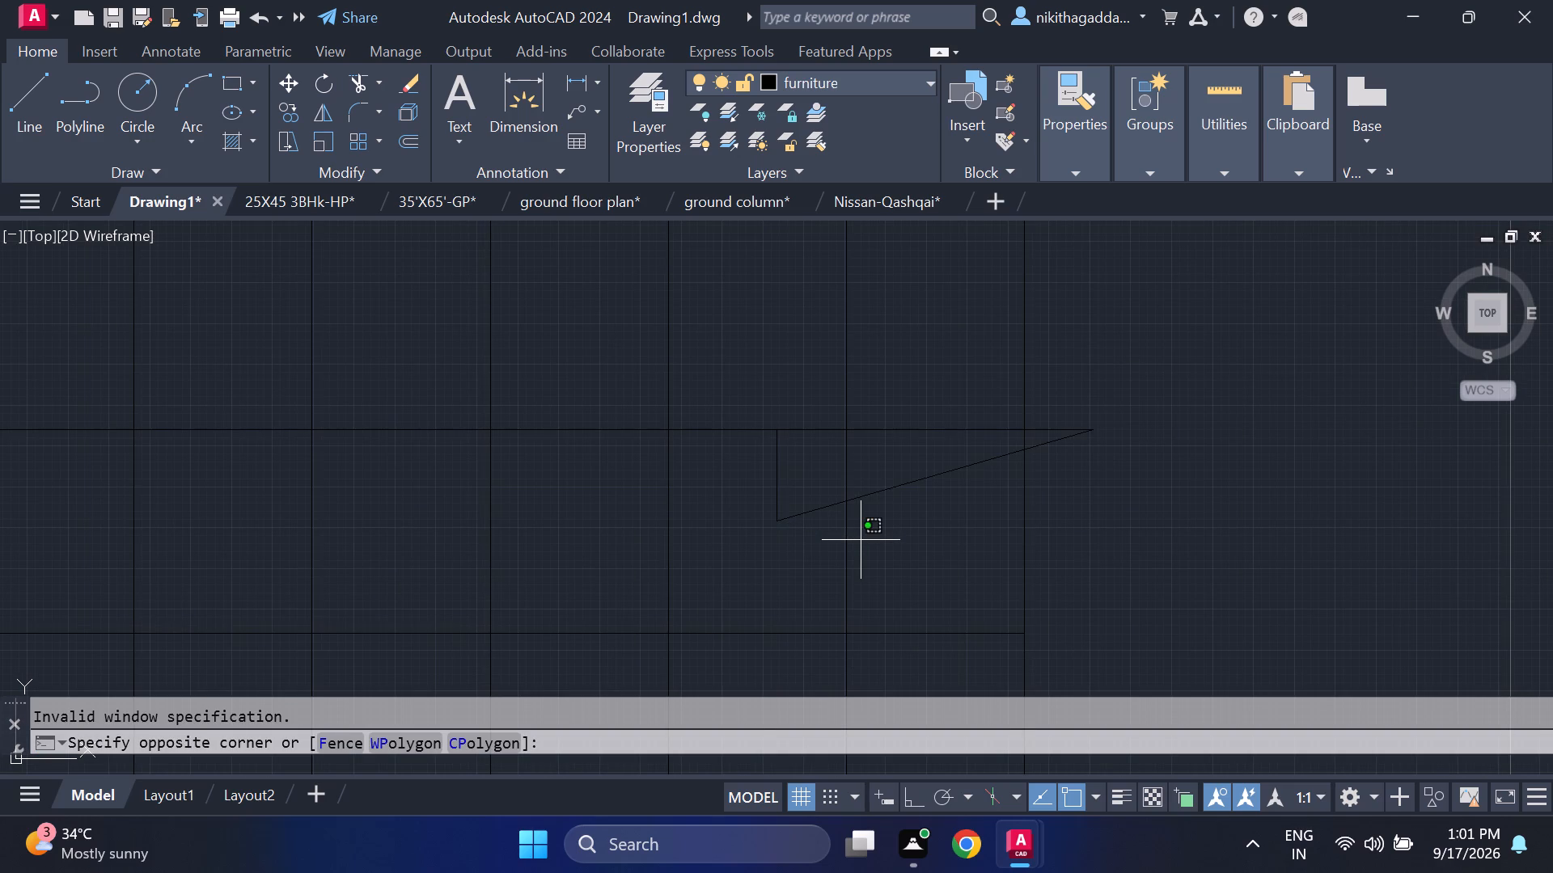
{"action": "key", "text": "Escape"}
Draw the arrowhead's upper half with a vertical leg about 3.6" long above the direction line and a slanted line to the tip.
{"action": "key", "text": "l"}
{"action": "key", "text": "Return"}
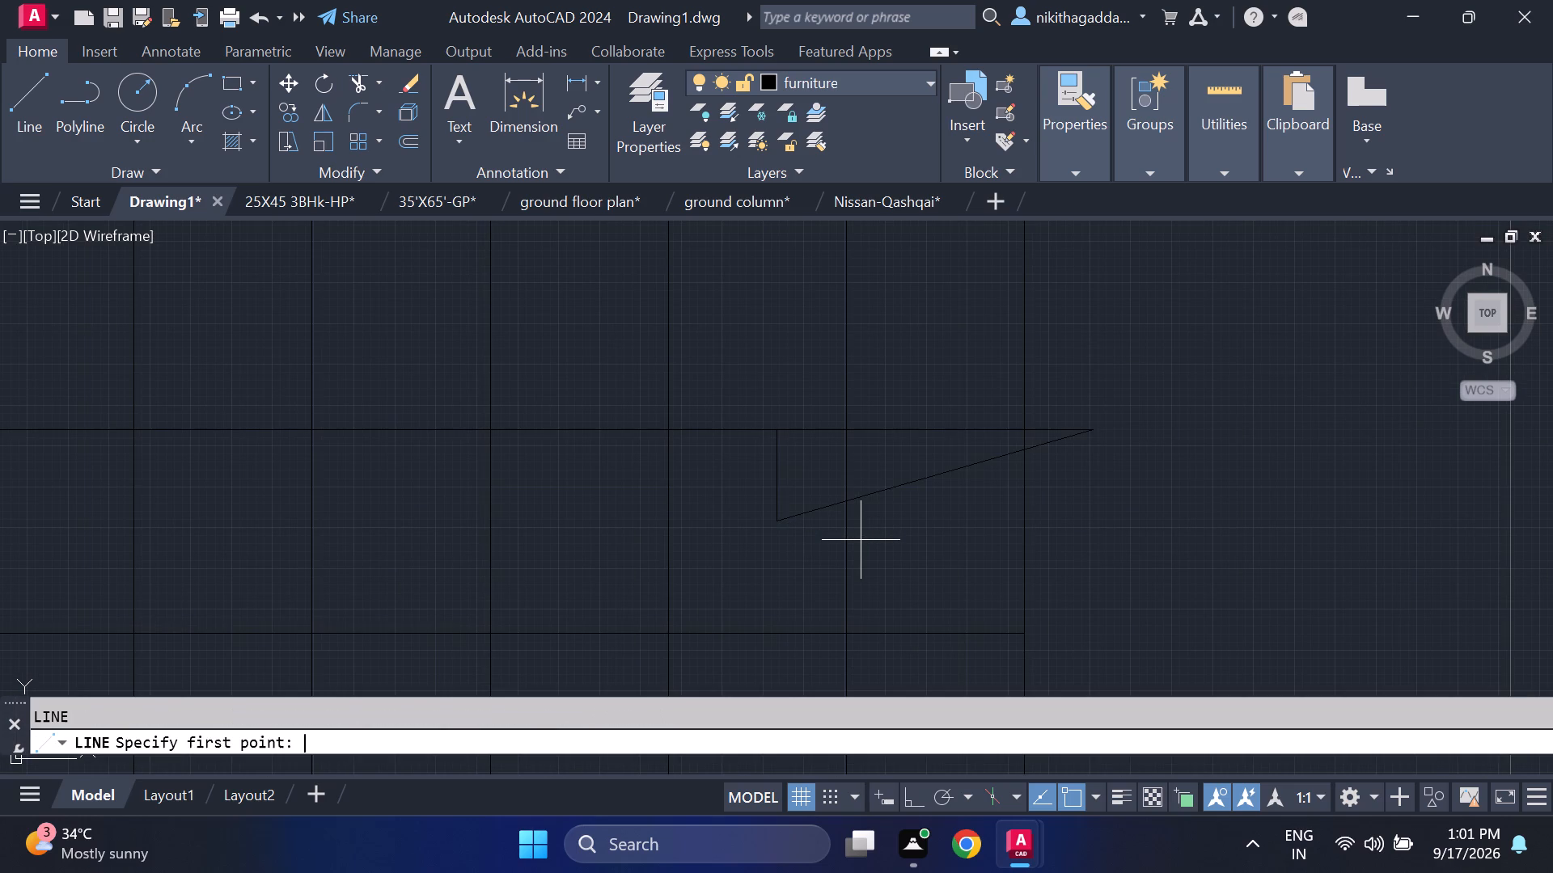
{"action": "left_click", "coordinate": [779, 424]}
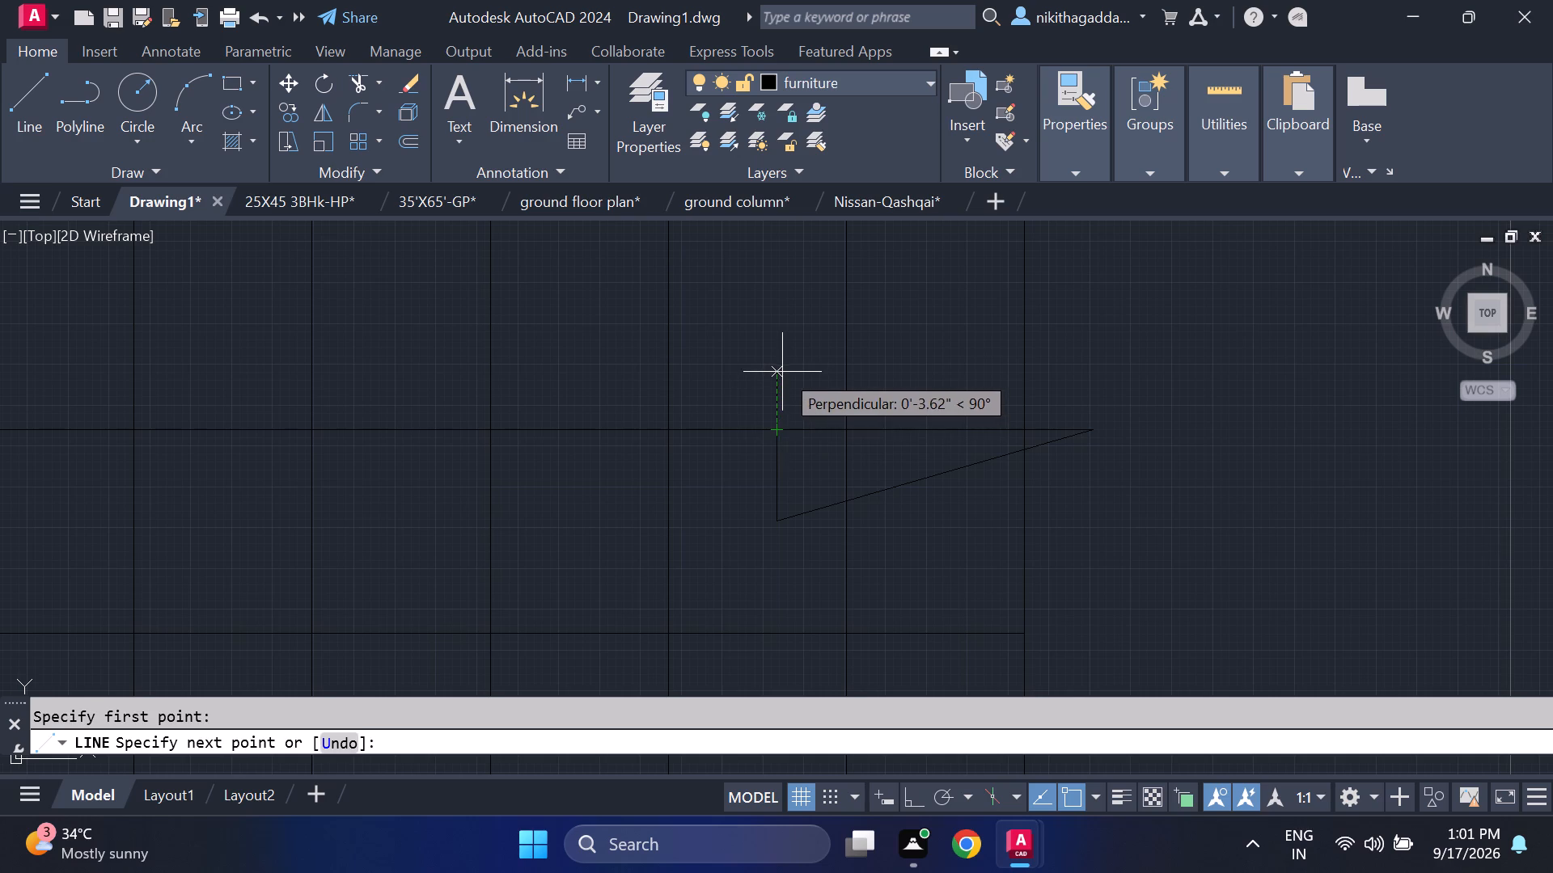
{"action": "left_click", "coordinate": [781, 374]}
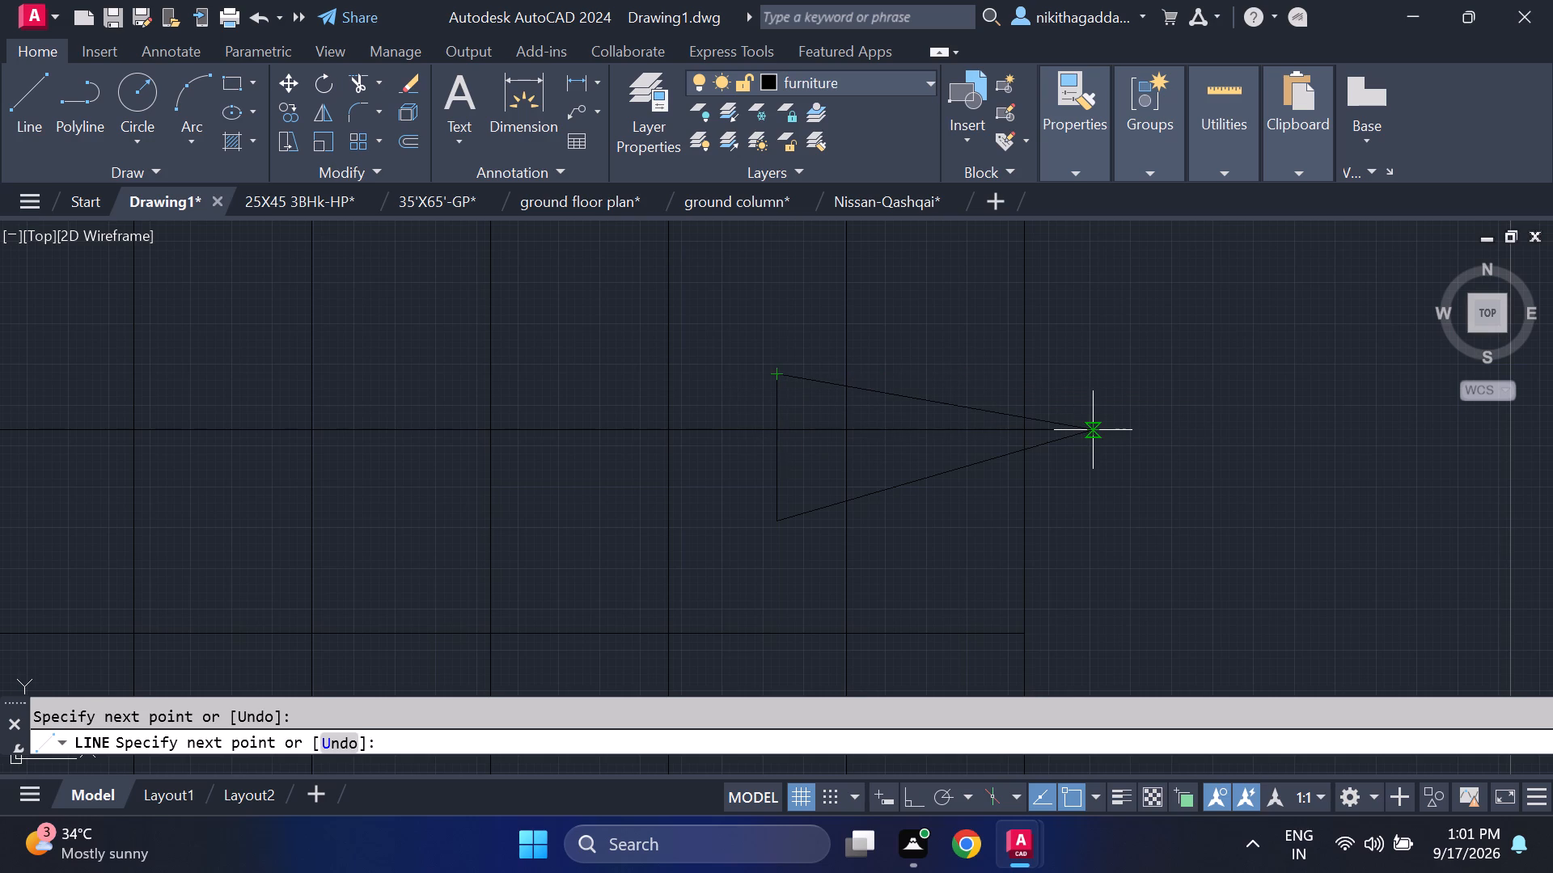
{"action": "left_click", "coordinate": [1094, 424]}
{"action": "scroll", "coordinate": [1217, 525], "scroll_direction": "down", "scroll_amount": 3}
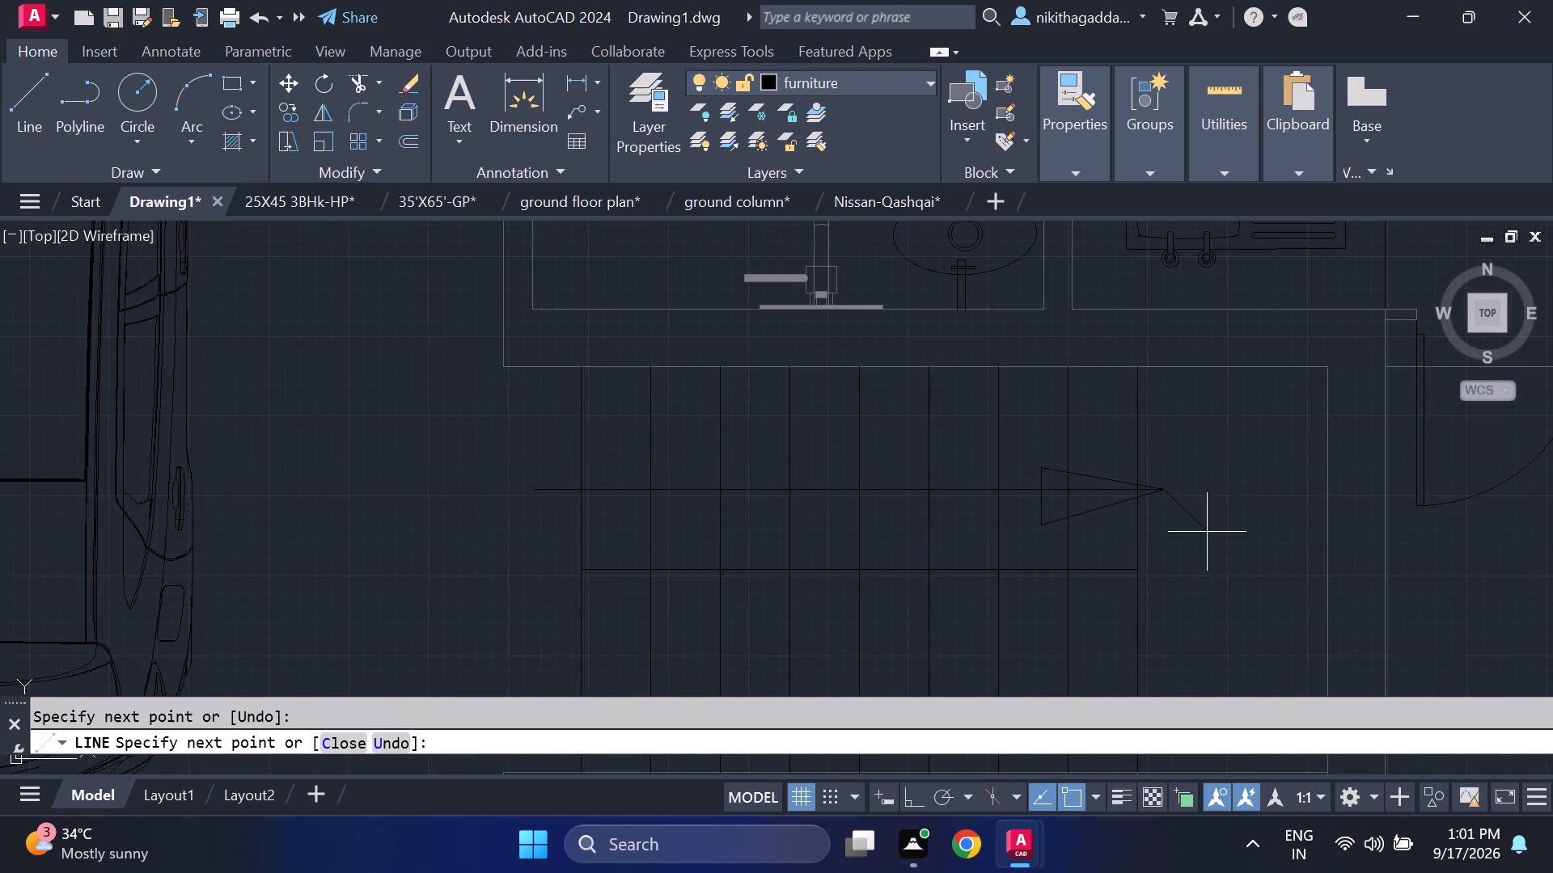
{"action": "key", "text": "Escape"}
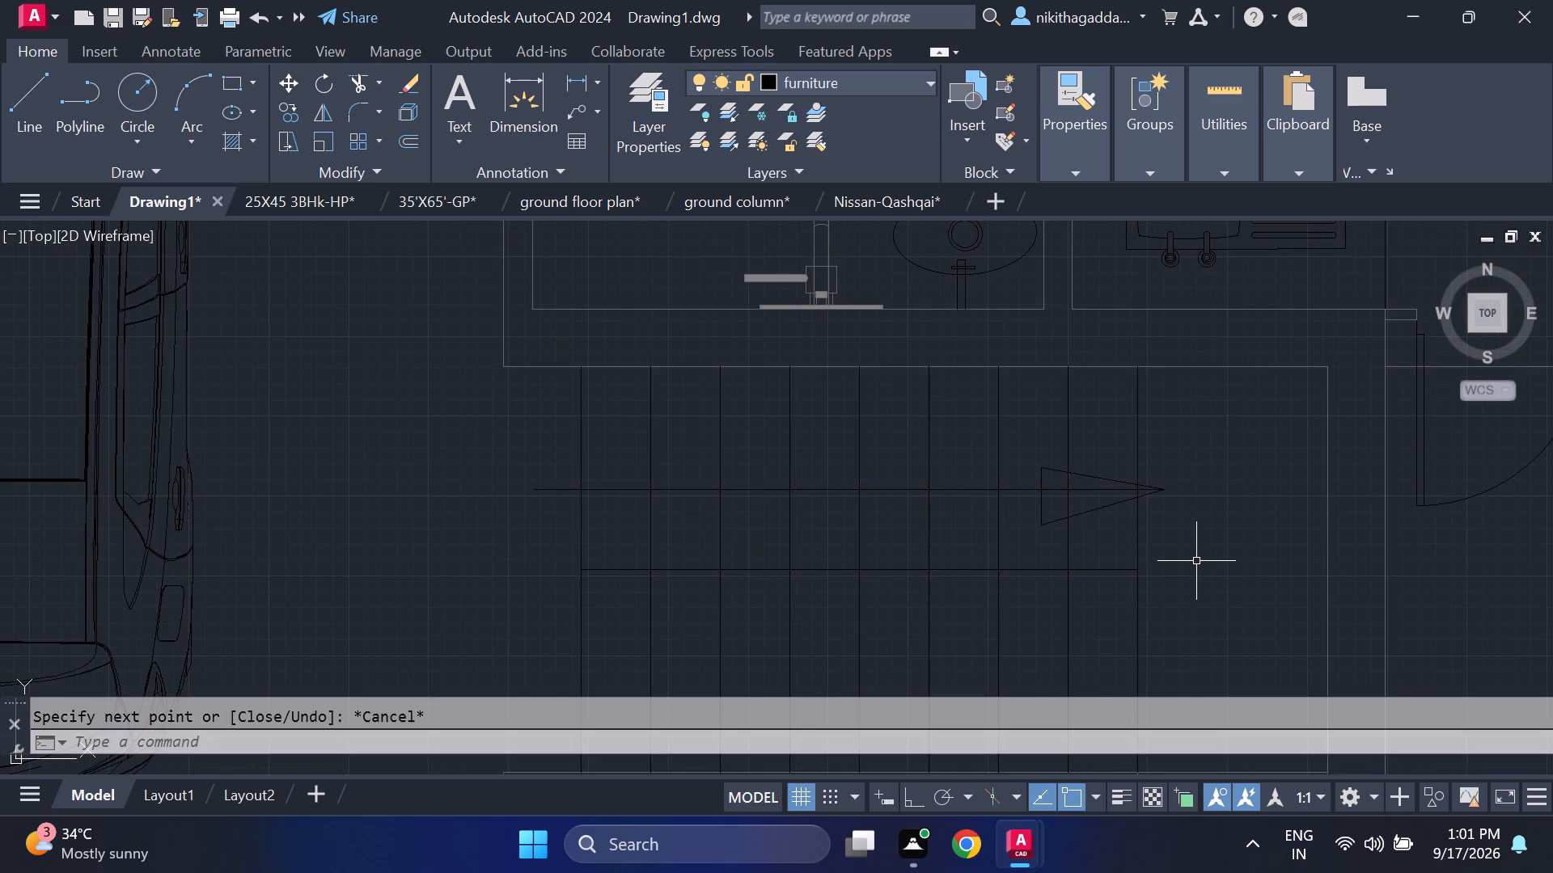
Erase the vertical leg and slanted line forming the arrowhead's lower half.
{"action": "scroll", "coordinate": [1167, 560], "scroll_direction": "down", "scroll_amount": 4}
{"action": "scroll", "coordinate": [1183, 578], "scroll_direction": "up", "scroll_amount": 3}
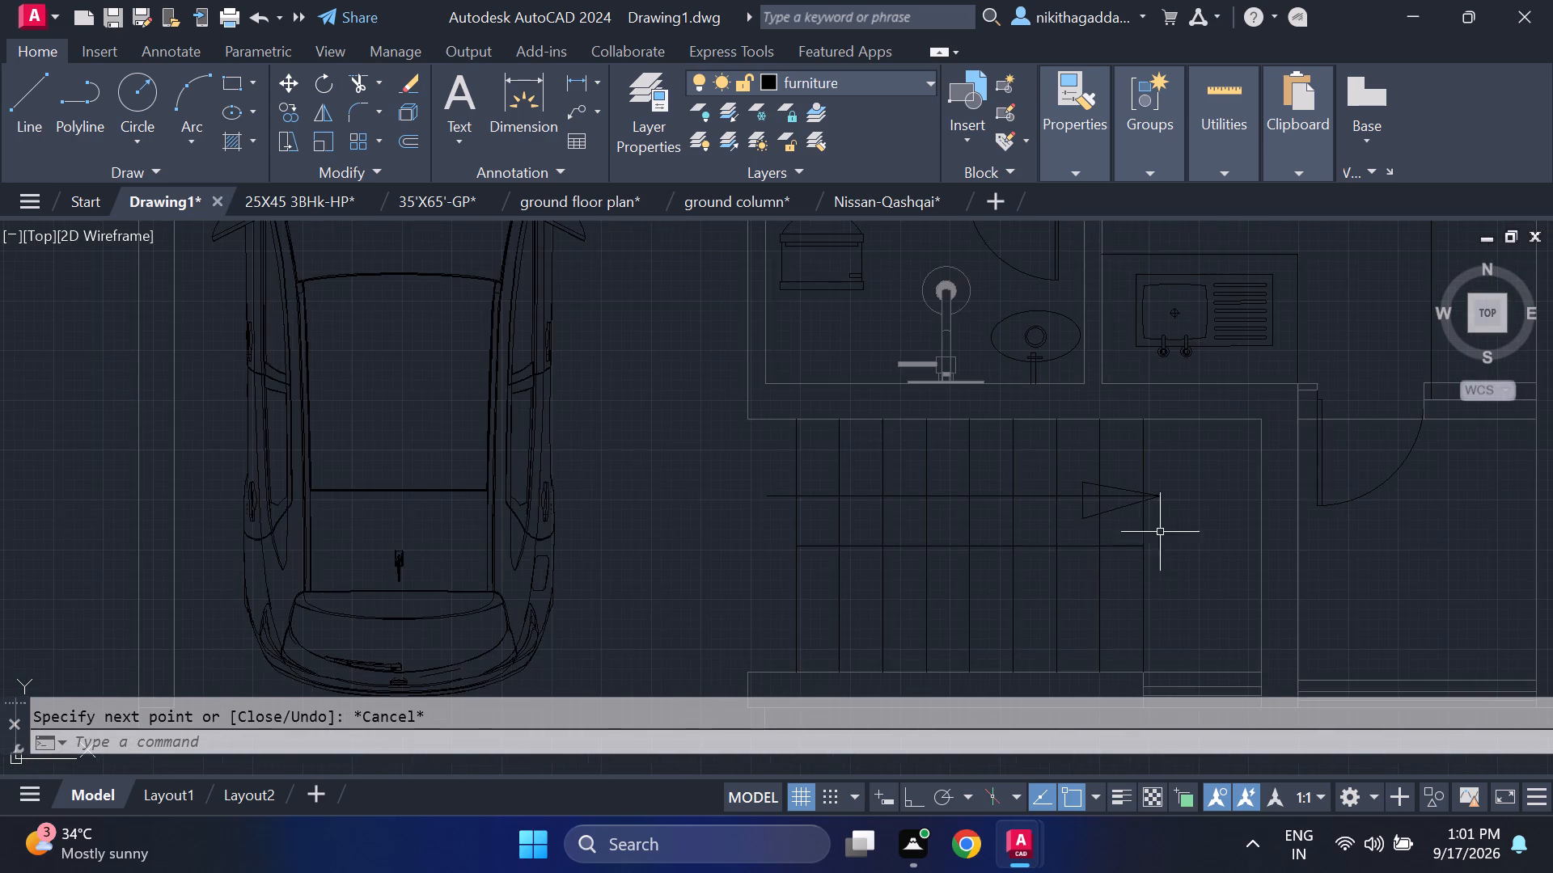
{"action": "scroll", "coordinate": [1134, 513], "scroll_direction": "up", "scroll_amount": 2}
{"action": "scroll", "coordinate": [1070, 495], "scroll_direction": "up", "scroll_amount": 2}
{"action": "left_click_drag", "start_coordinate": [1114, 348], "coordinate": [1098, 358]}
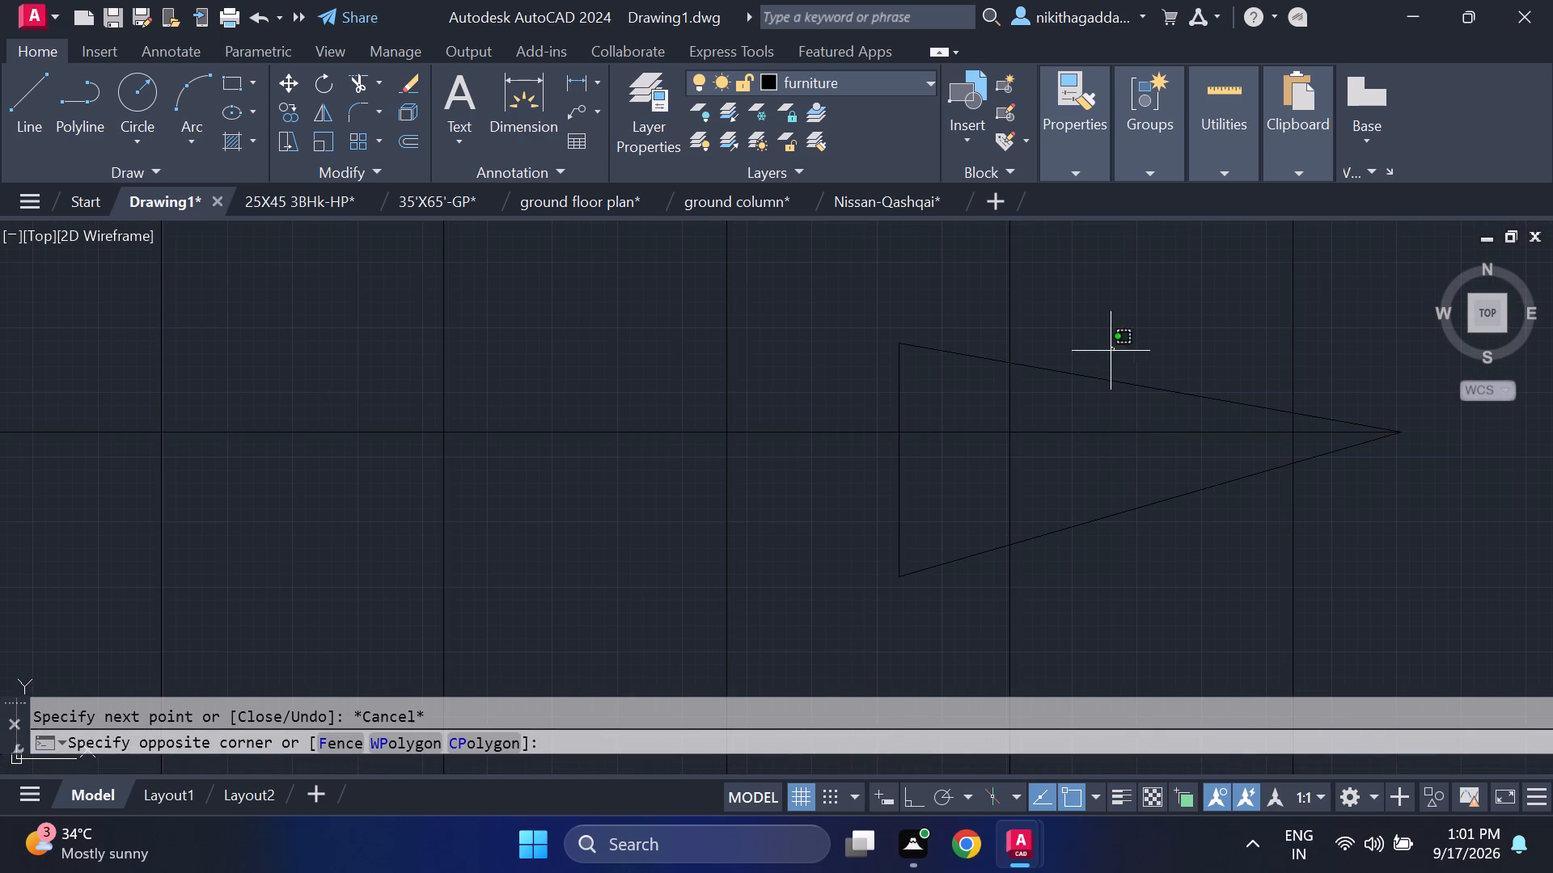
{"action": "left_click", "coordinate": [1085, 332]}
{"action": "left_click", "coordinate": [999, 512]}
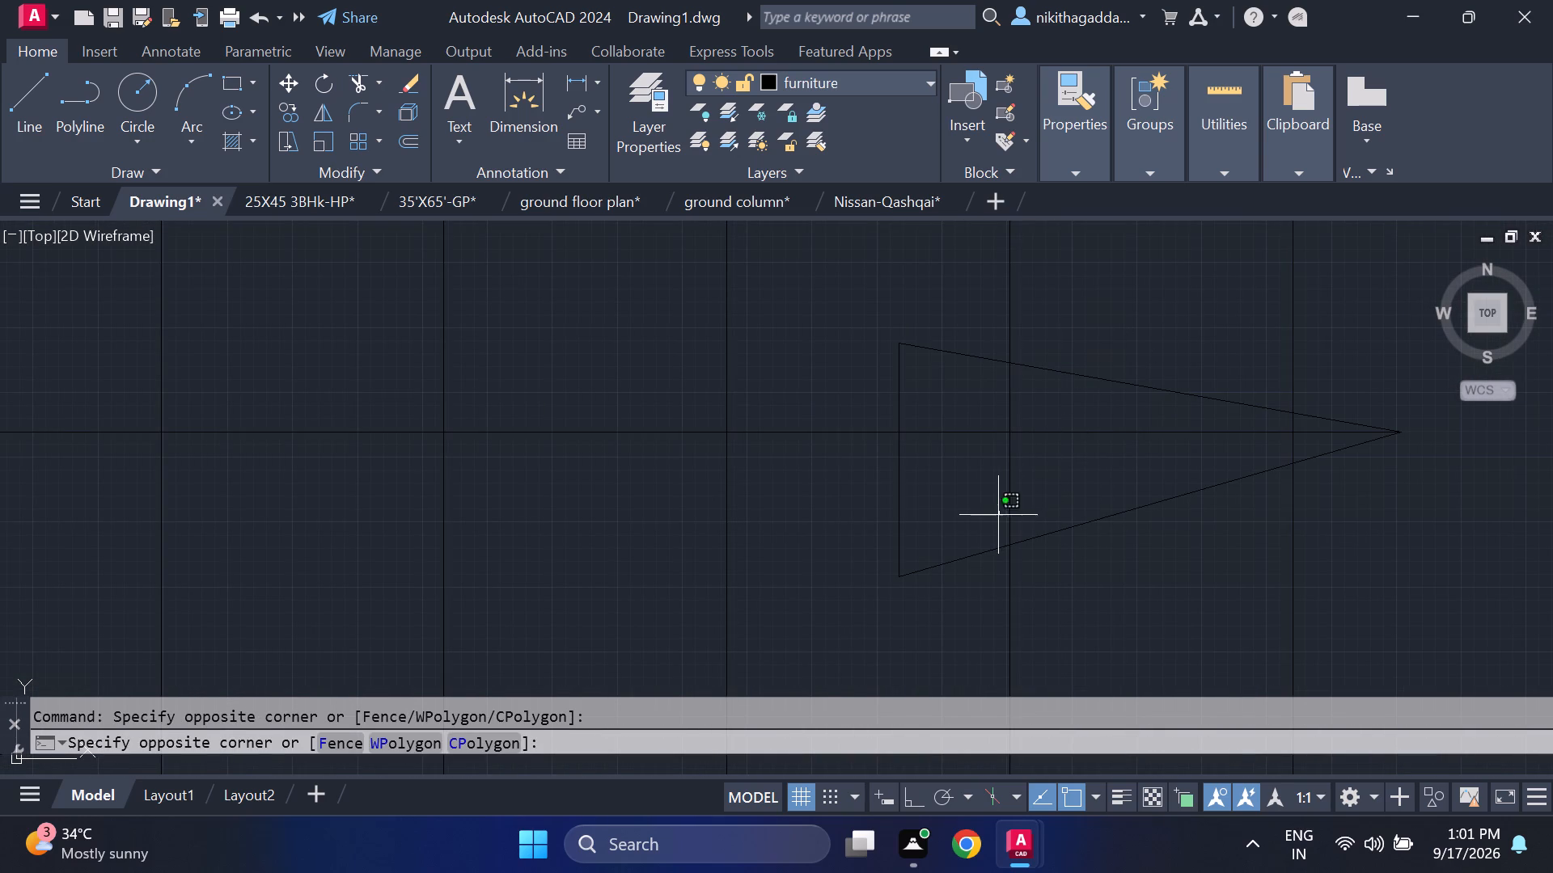
{"action": "left_click", "coordinate": [864, 566]}
{"action": "key", "text": "Delete"}
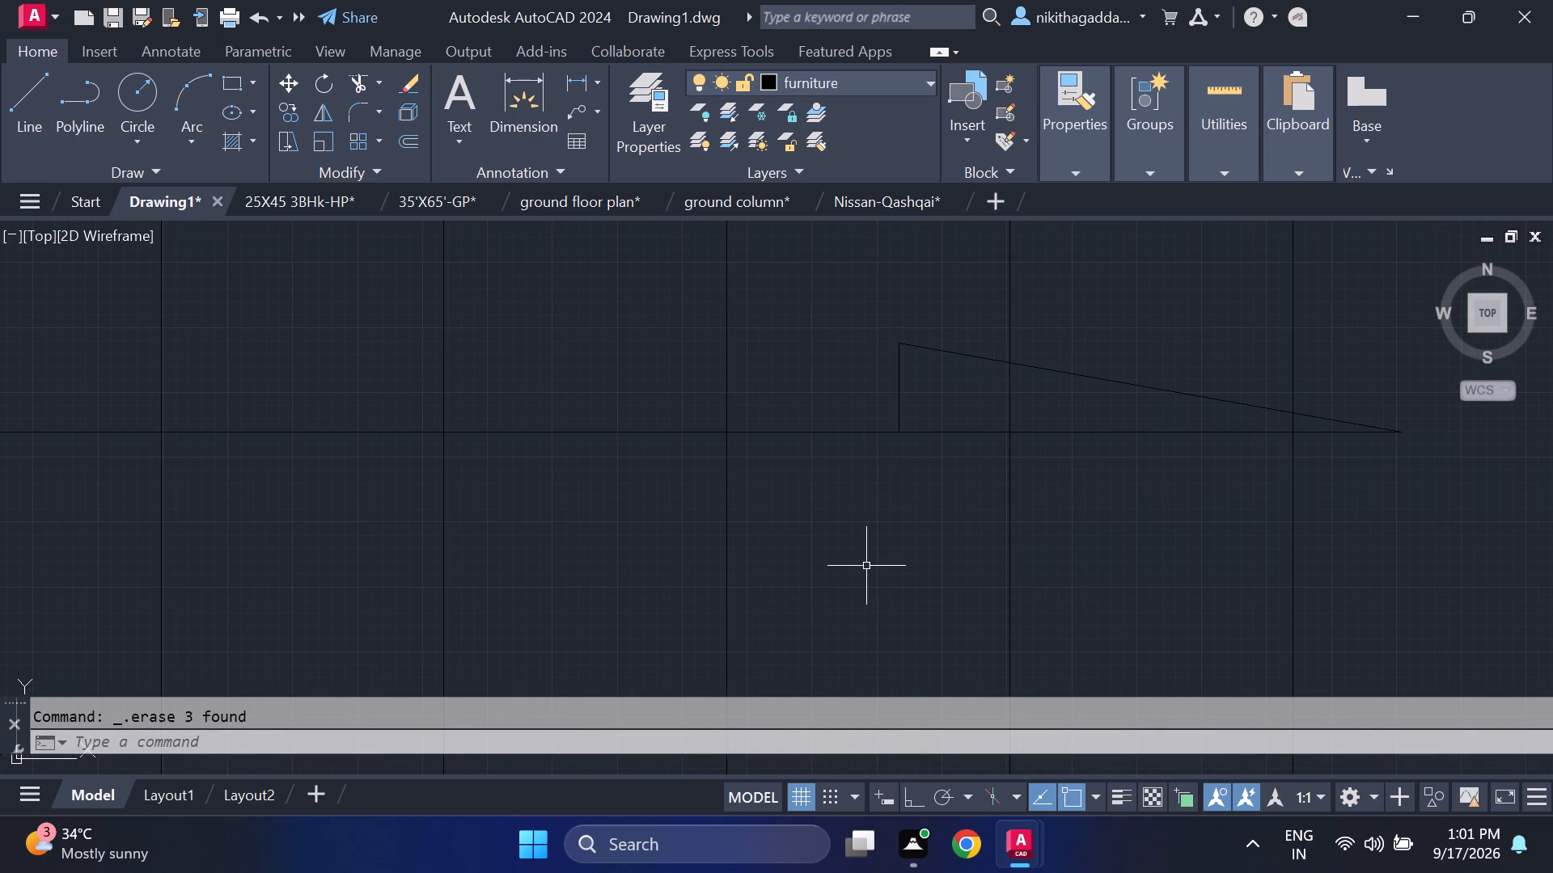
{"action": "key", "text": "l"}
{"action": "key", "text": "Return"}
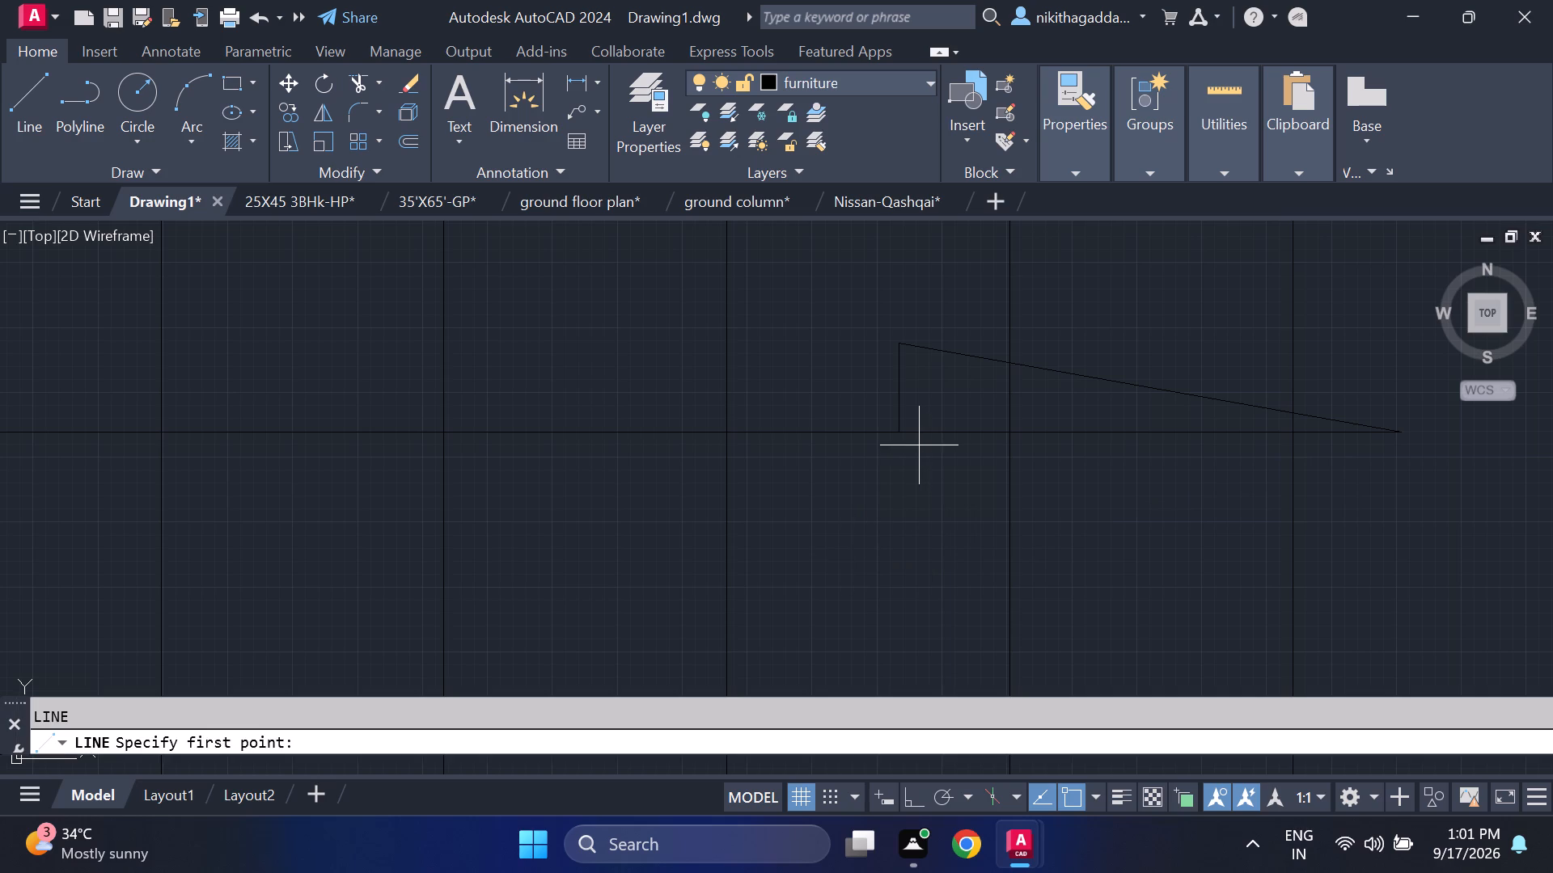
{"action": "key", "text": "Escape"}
Mirror the arrowhead's upper vertical leg and slanted line across the stair direction line, keeping the source objects.
{"action": "type", "text": "mi"}
{"action": "key", "text": "Return"}
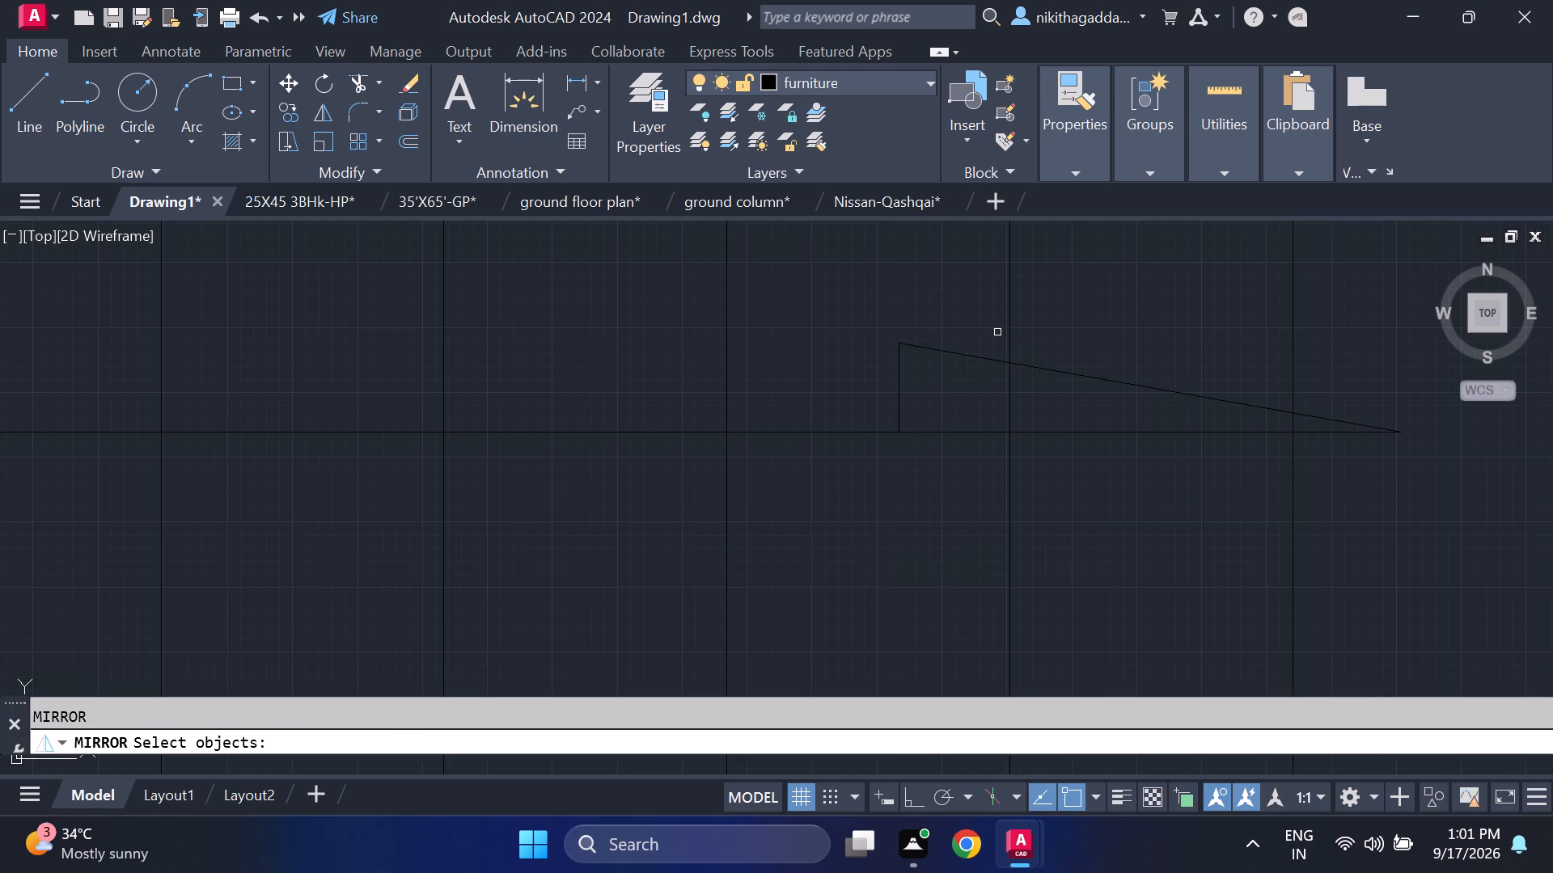
{"action": "left_click_drag", "start_coordinate": [956, 327], "coordinate": [941, 338]}
{"action": "left_click", "coordinate": [839, 399]}
{"action": "key", "text": "Return"}
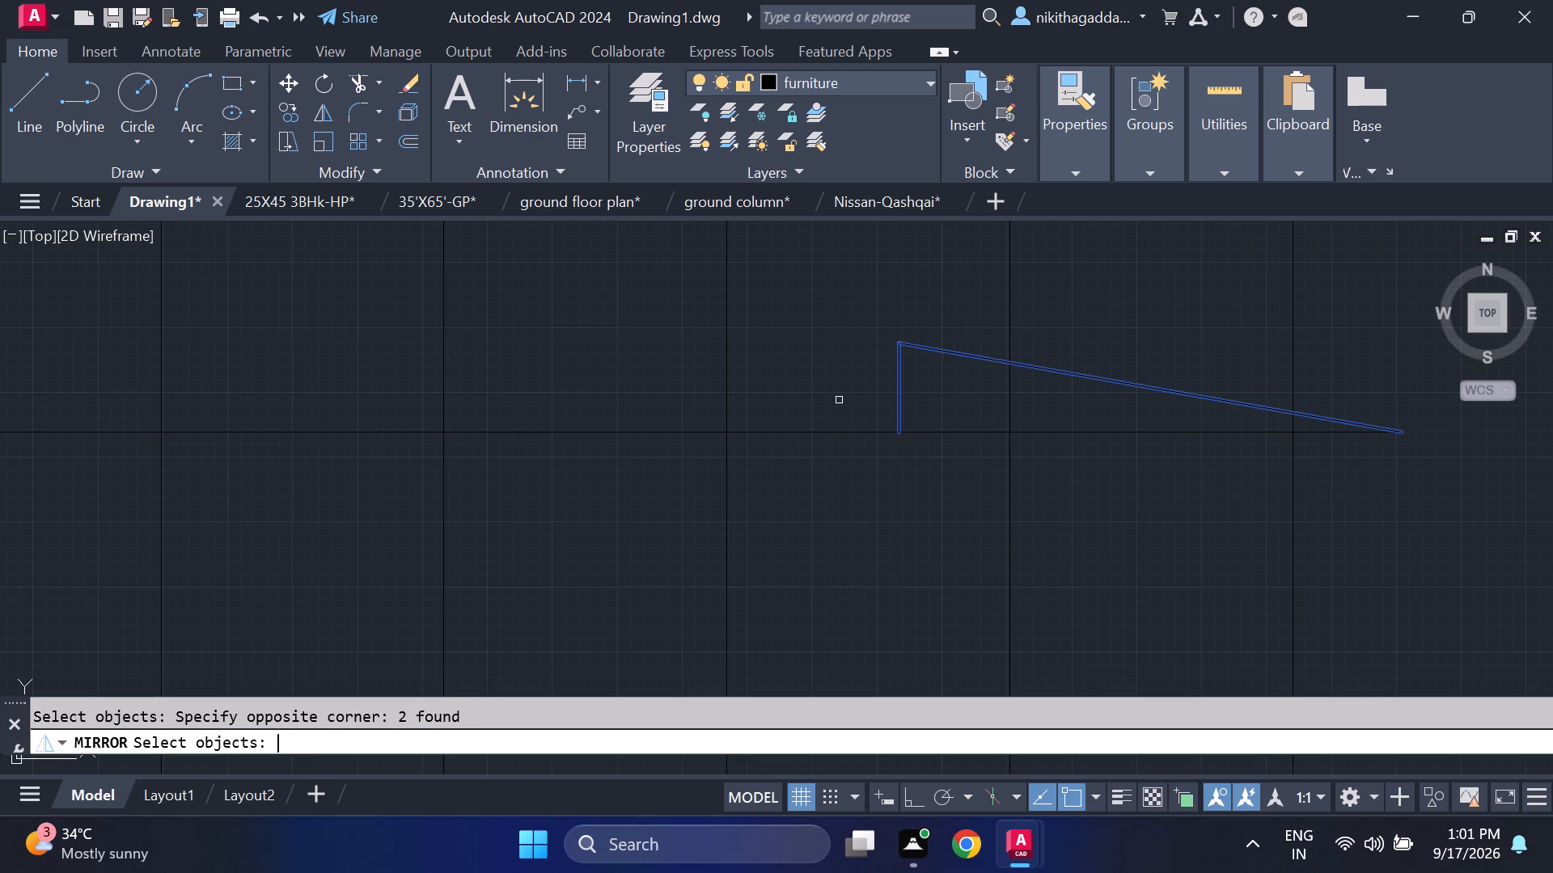
{"action": "left_click", "coordinate": [900, 429]}
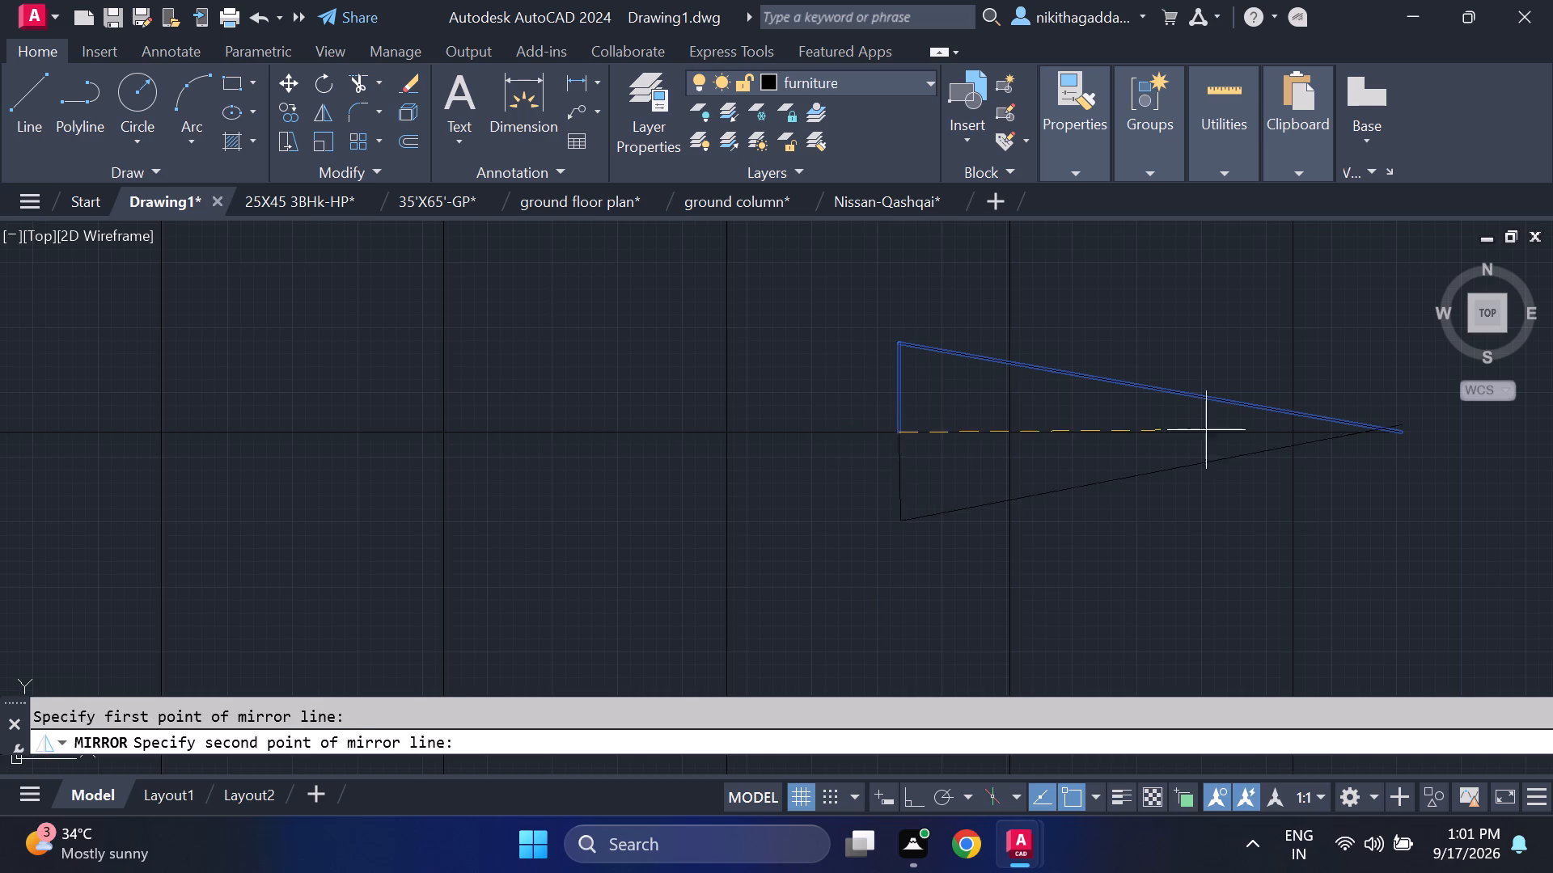
{"action": "left_click", "coordinate": [1398, 435]}
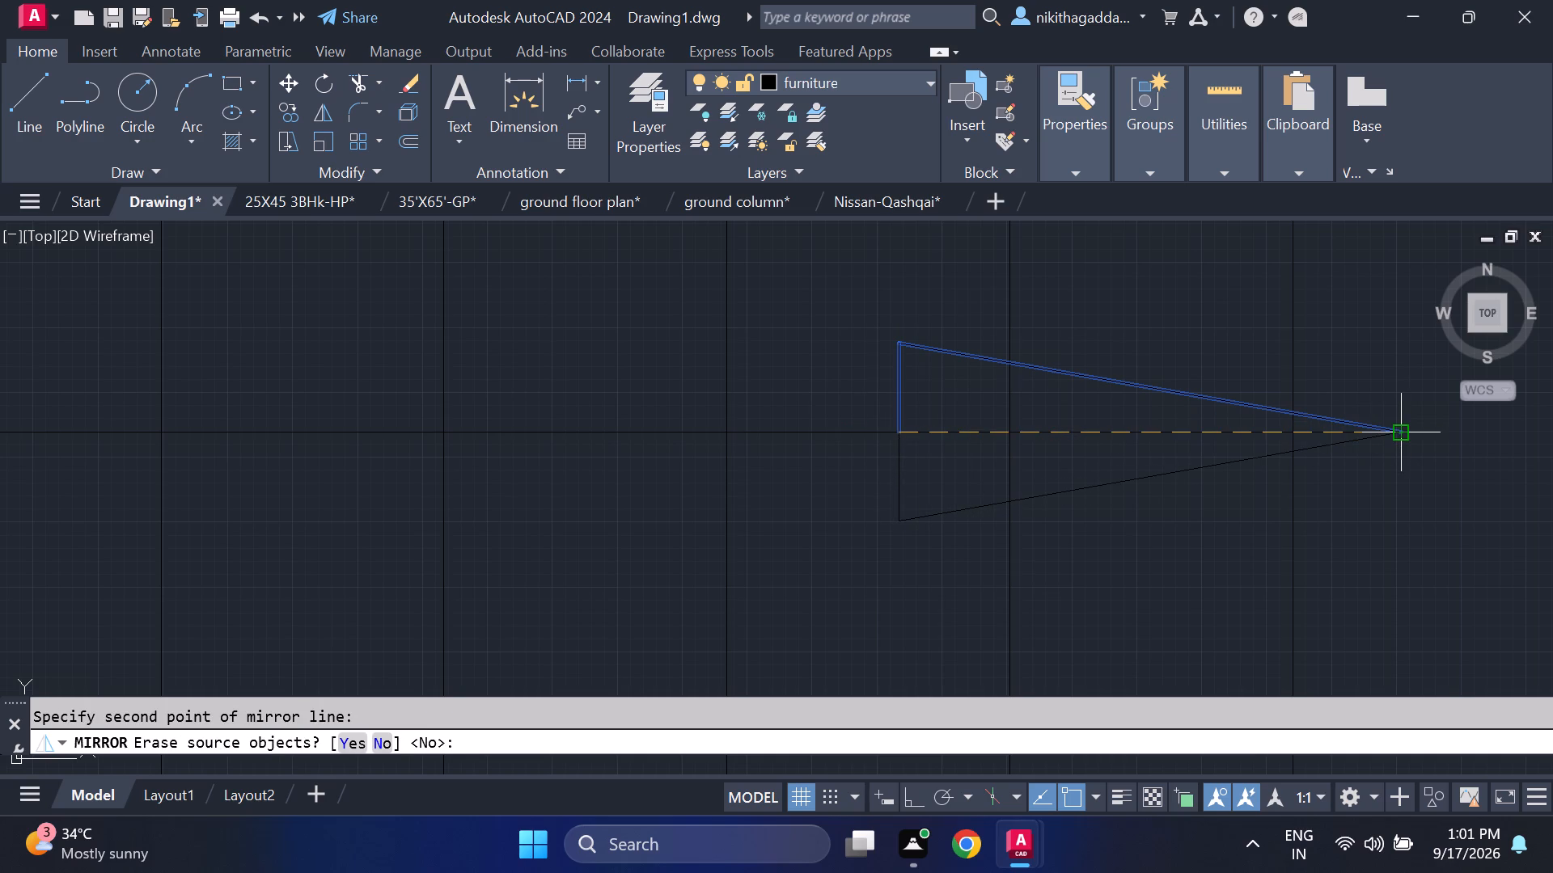
{"action": "type", "text": "no"}
{"action": "key", "text": "Return"}
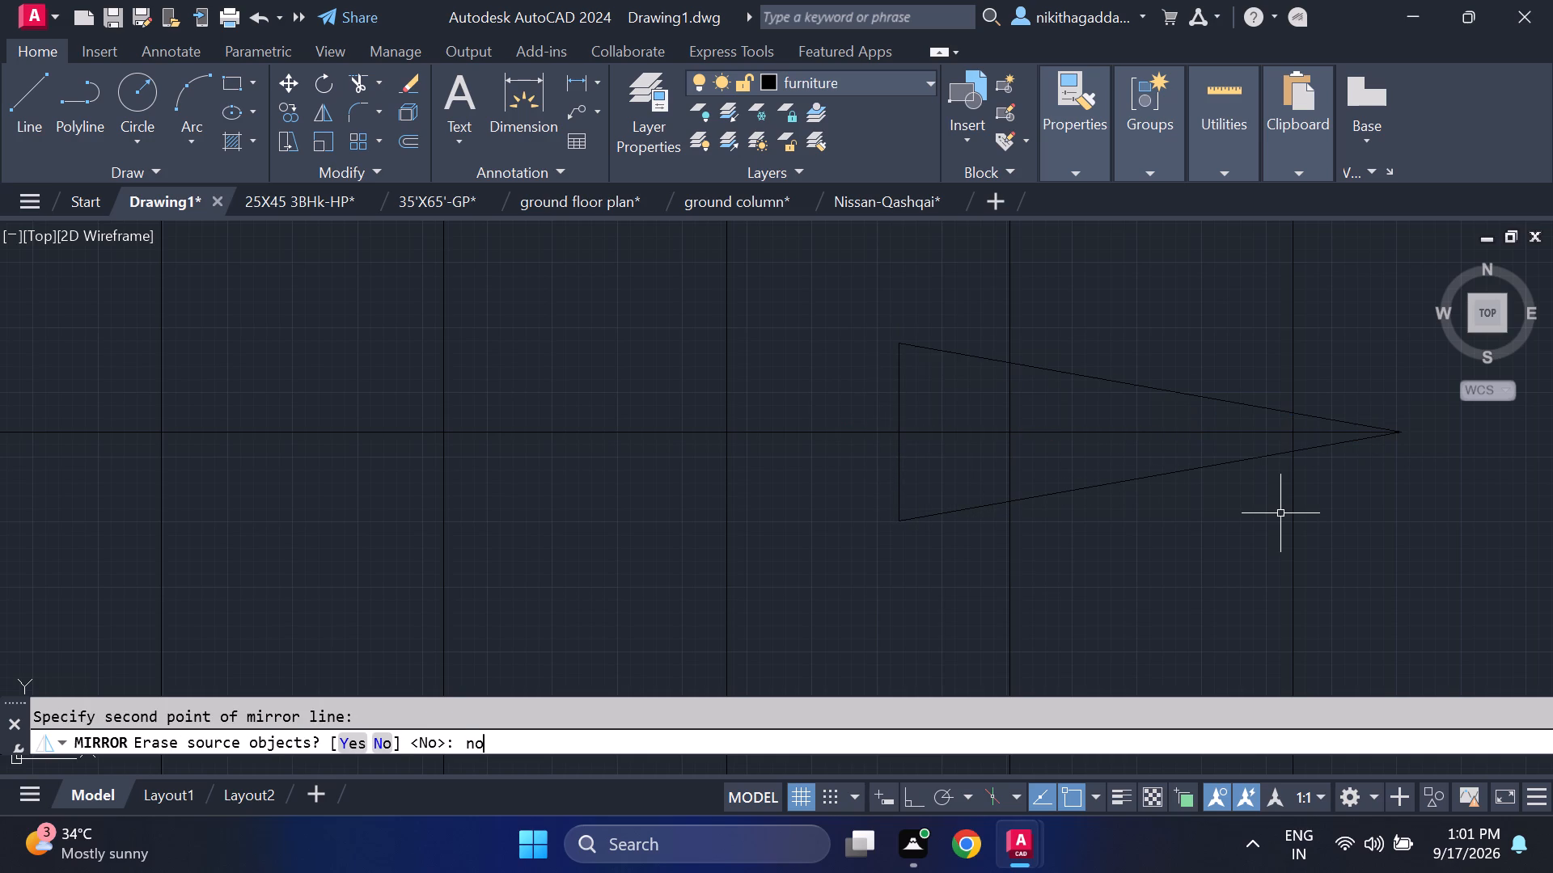
Review the completed stair direction arrow and the surrounding lower part of the floor plan.
{"action": "scroll", "coordinate": [1215, 432], "scroll_direction": "down", "scroll_amount": 5}
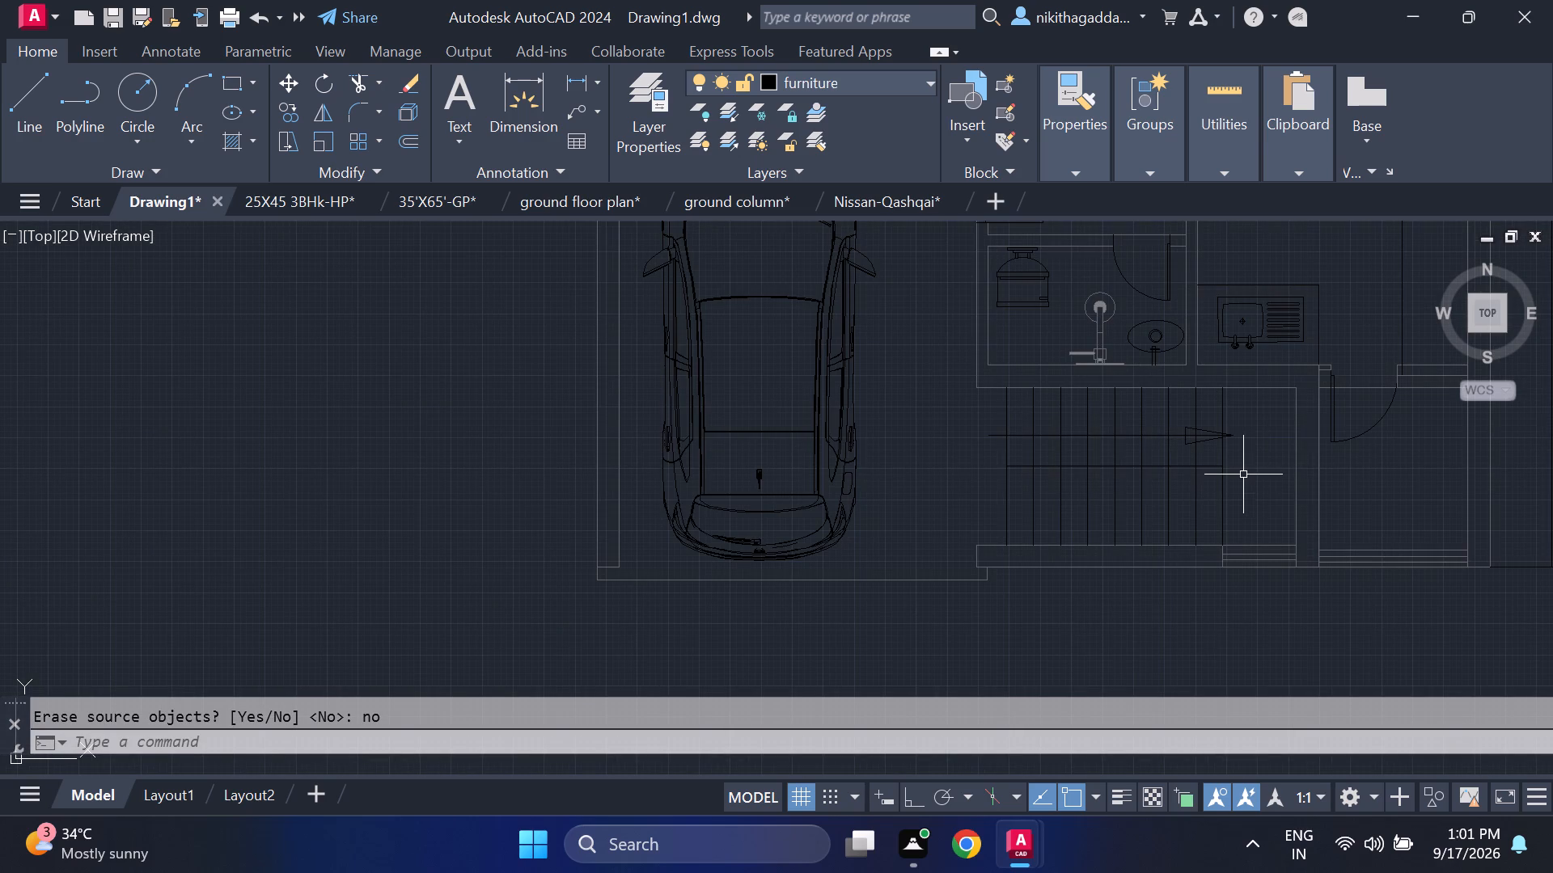
{"action": "scroll", "coordinate": [1244, 474], "scroll_direction": "down", "scroll_amount": 2}
{"action": "scroll", "coordinate": [1187, 491], "scroll_direction": "up", "scroll_amount": 2}
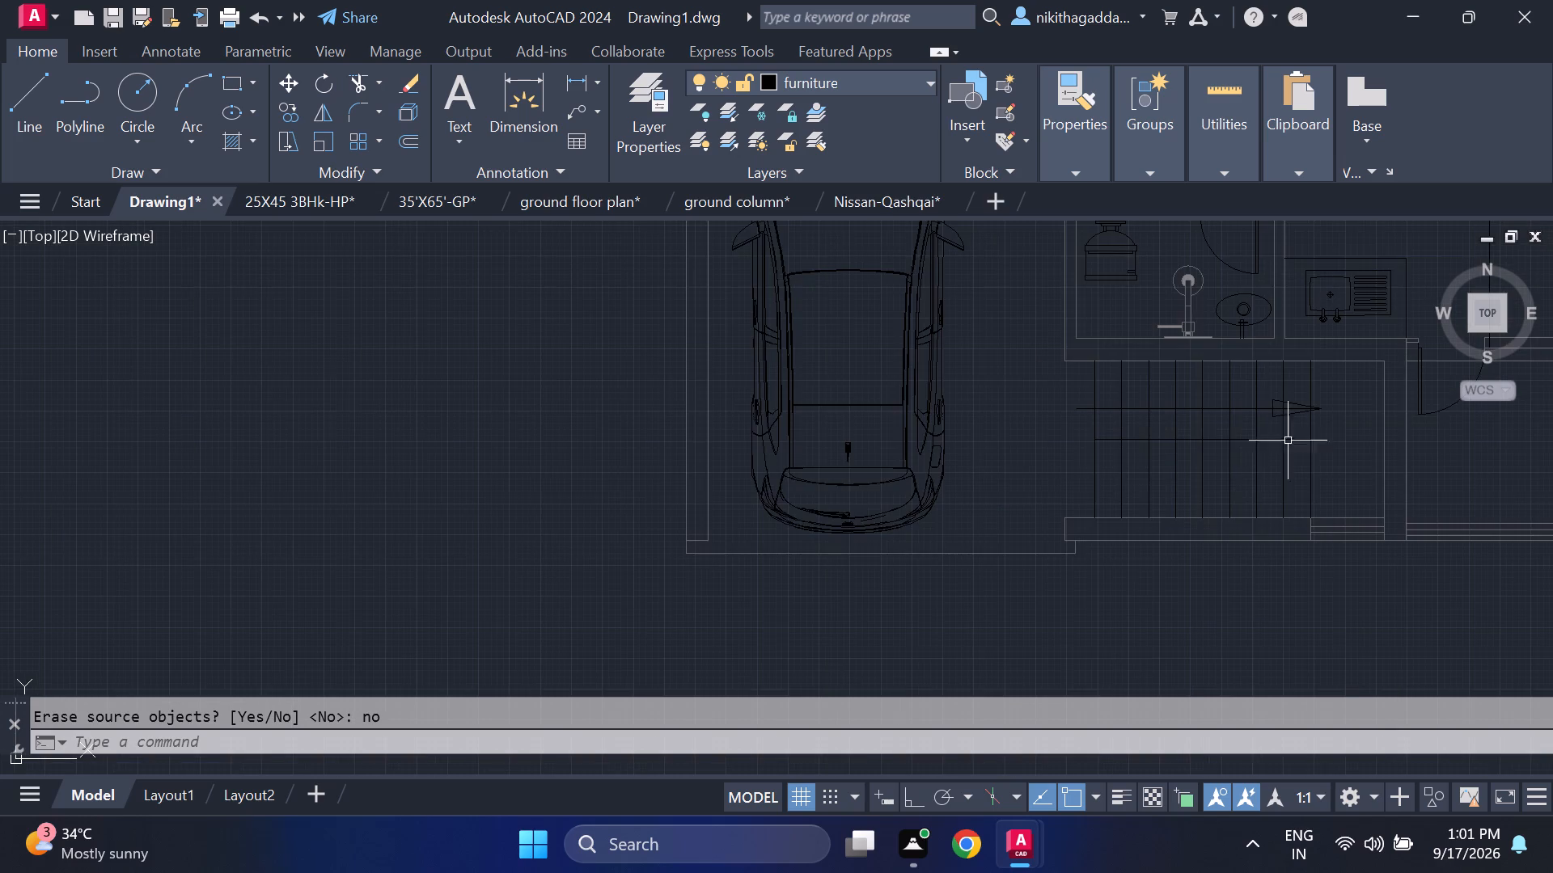
{"action": "middle_click_drag", "start_coordinate": [1294, 435], "coordinate": [1068, 470]}
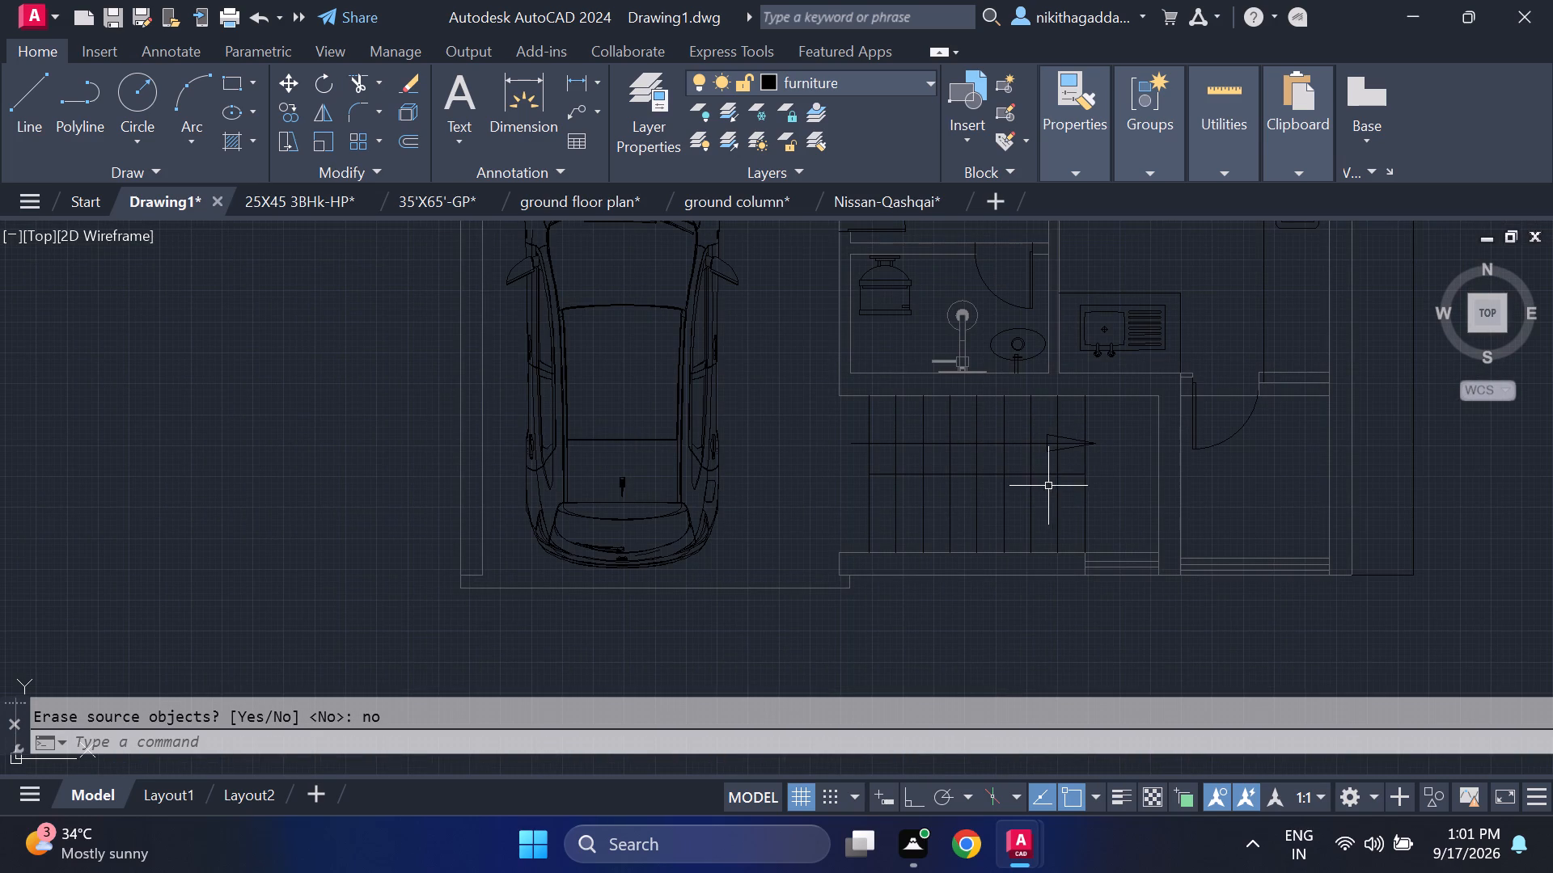
{"action": "middle_click_drag", "start_coordinate": [1046, 470], "coordinate": [1000, 567]}
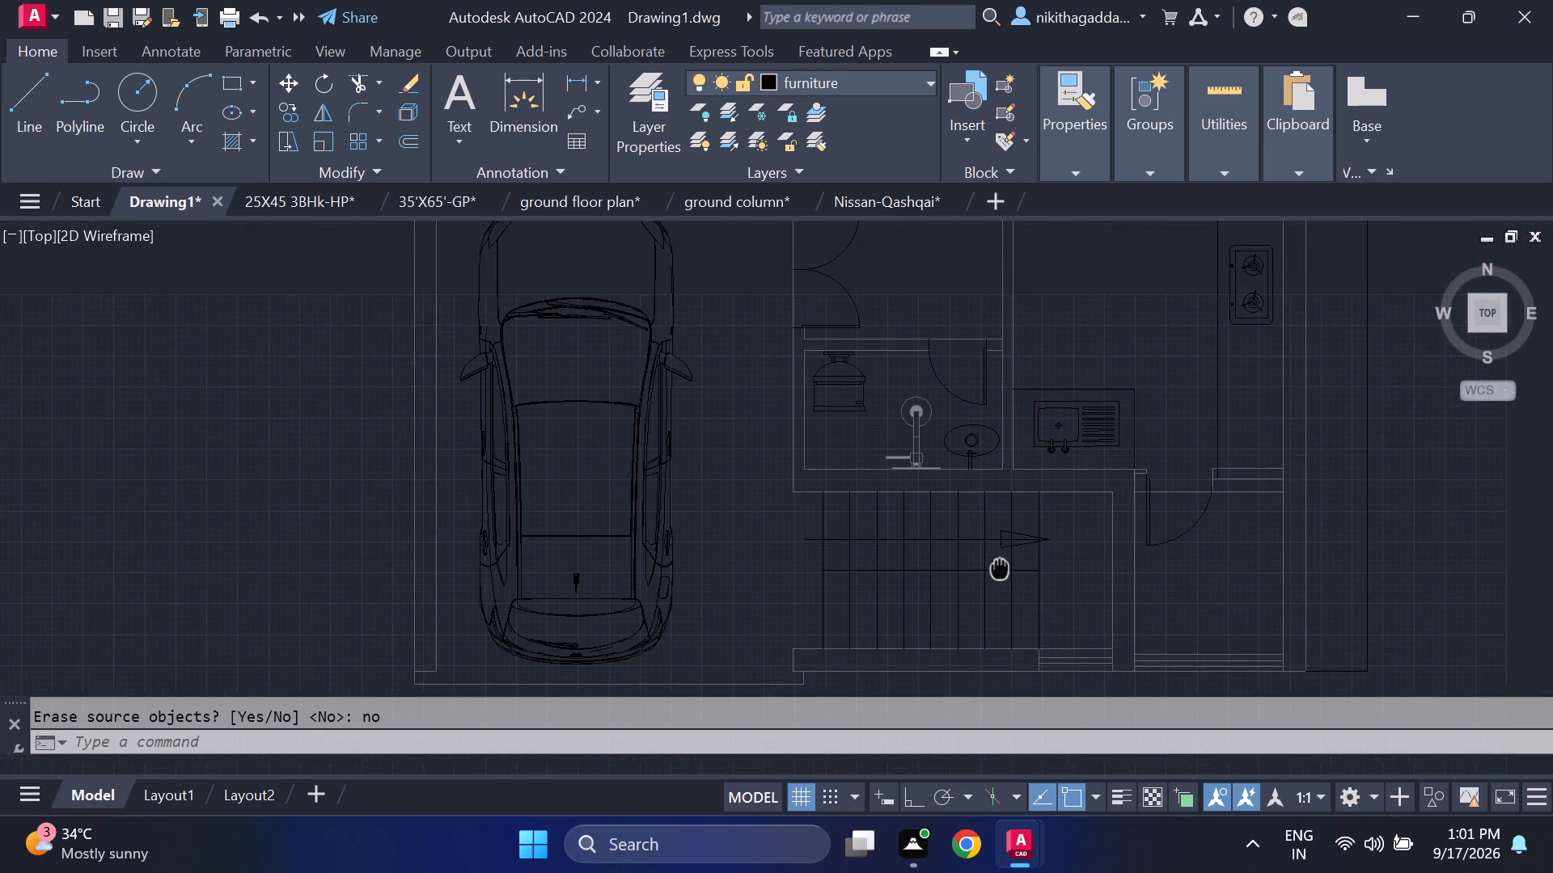
{"action": "middle_click_drag", "start_coordinate": [1000, 567], "coordinate": [1001, 584]}
{"action": "scroll", "coordinate": [277, 571], "scroll_direction": "down", "scroll_amount": 1}
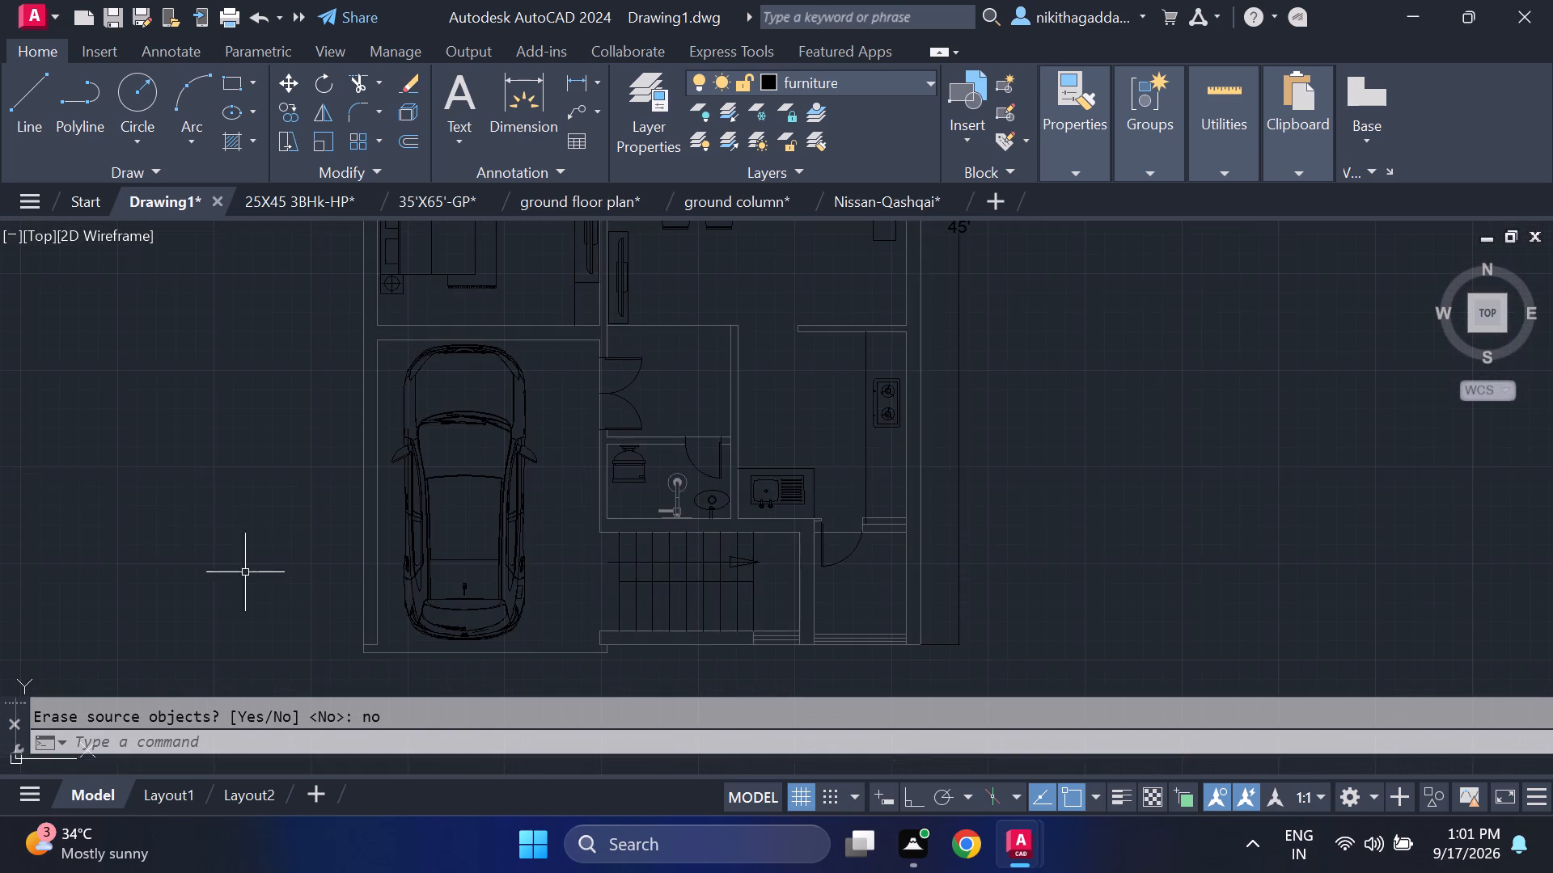
{"action": "middle_click_drag", "start_coordinate": [252, 571], "coordinate": [575, 545]}
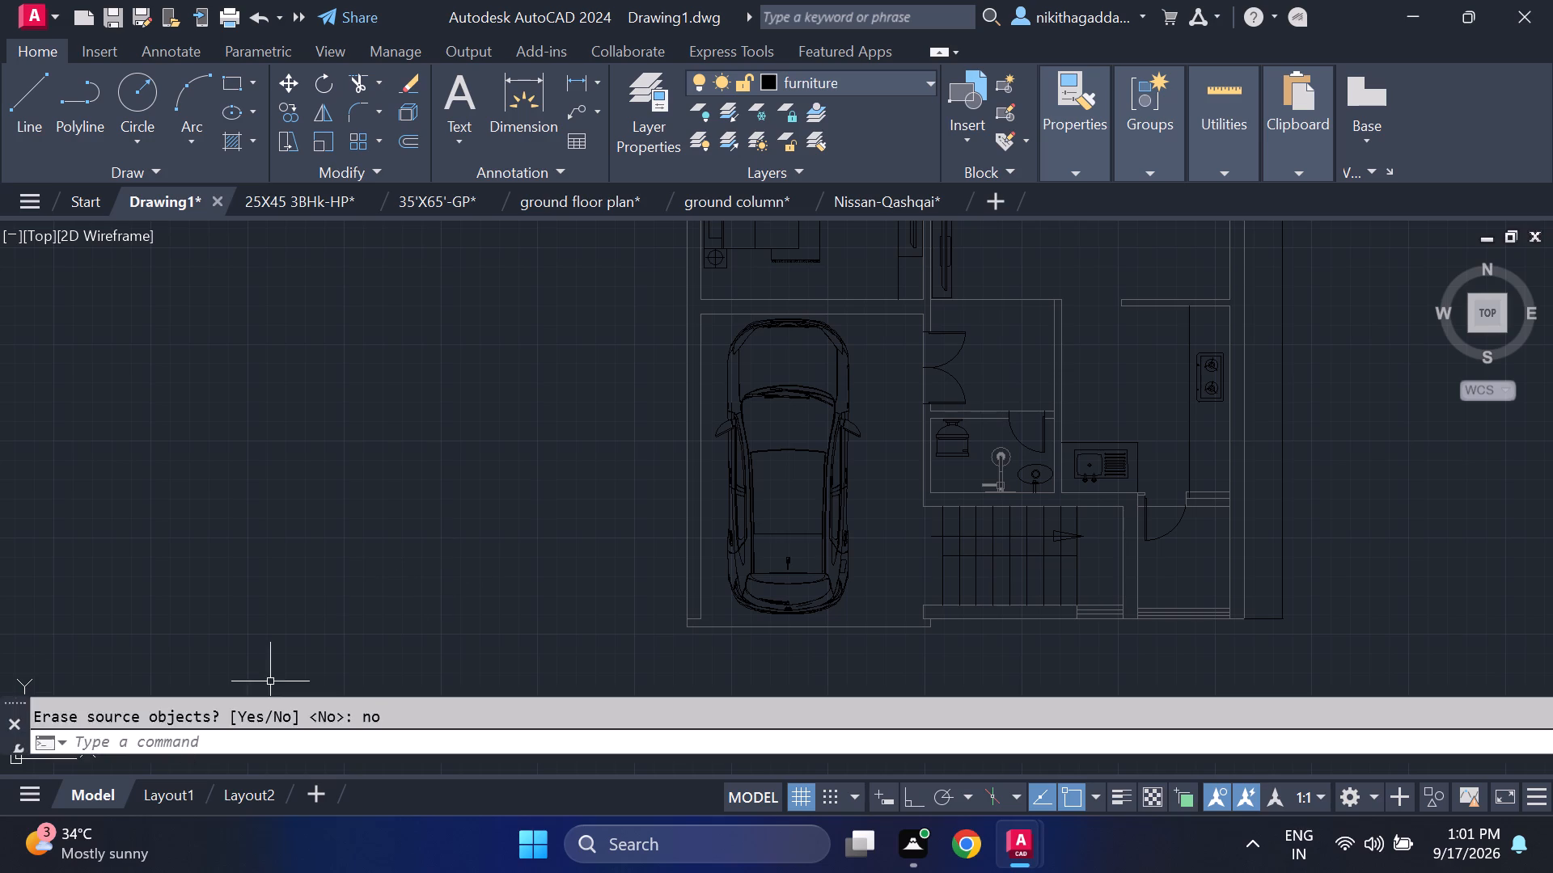
Modify Layout1's page setup to use the ISO full bleed A4 (297.00 x 210.00 MM) paper size.
{"action": "left_click", "coordinate": [172, 795]}
{"action": "scroll", "coordinate": [592, 567], "scroll_direction": "down", "scroll_amount": 1}
{"action": "middle_click_drag", "start_coordinate": [592, 566], "coordinate": [615, 598]}
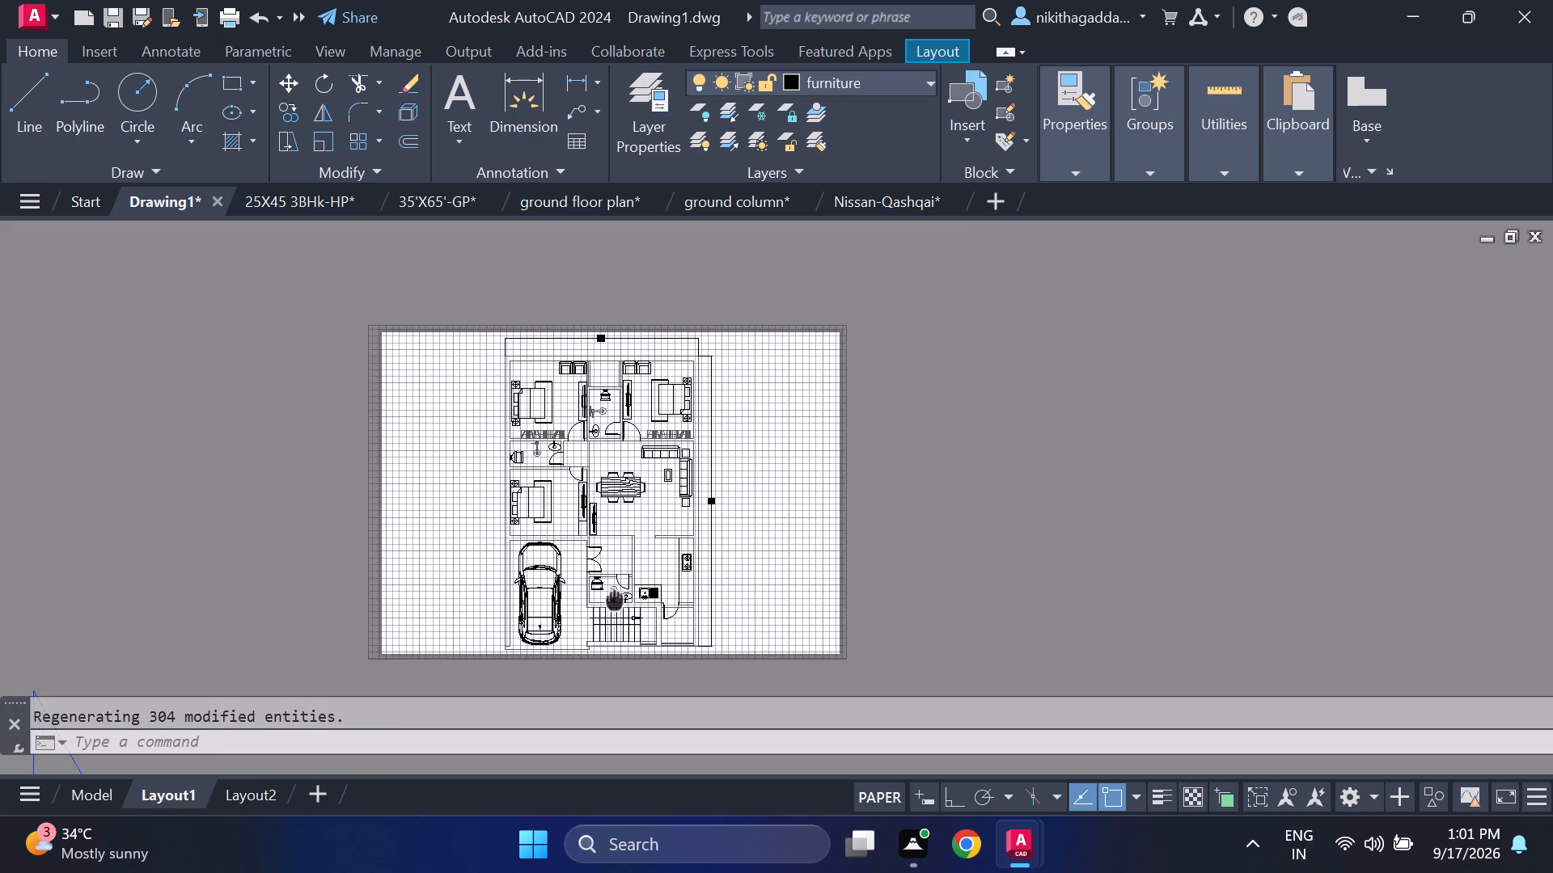
{"action": "middle_click_drag", "start_coordinate": [615, 598], "coordinate": [618, 584]}
{"action": "middle_click", "coordinate": [622, 578]}
{"action": "scroll", "coordinate": [629, 569], "scroll_direction": "up", "scroll_amount": 1}
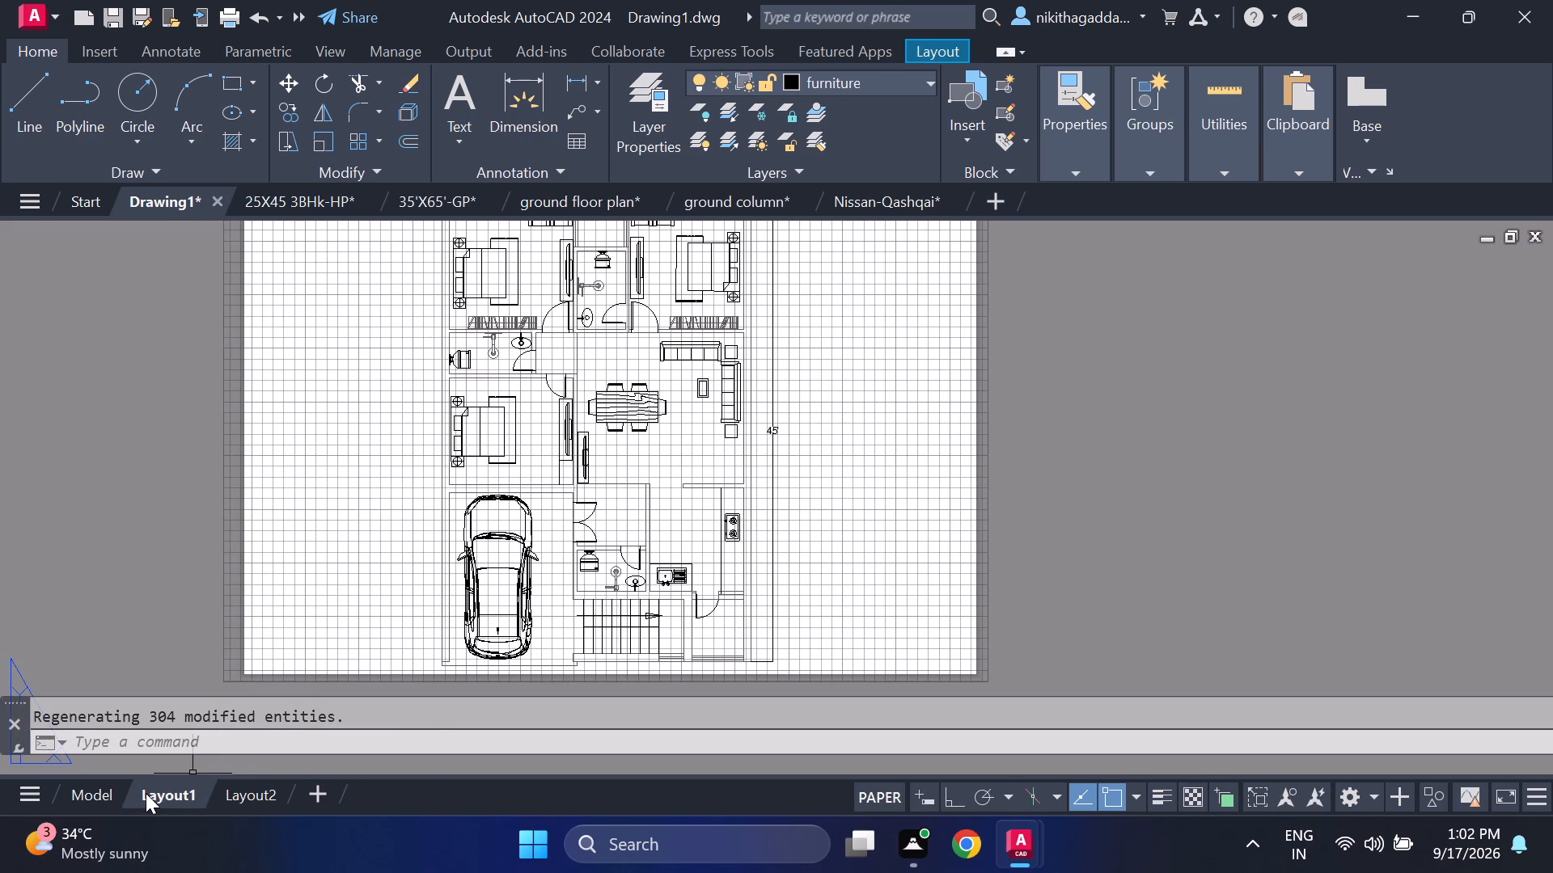
{"action": "right_click", "coordinate": [146, 793]}
{"action": "left_click", "coordinate": [269, 462]}
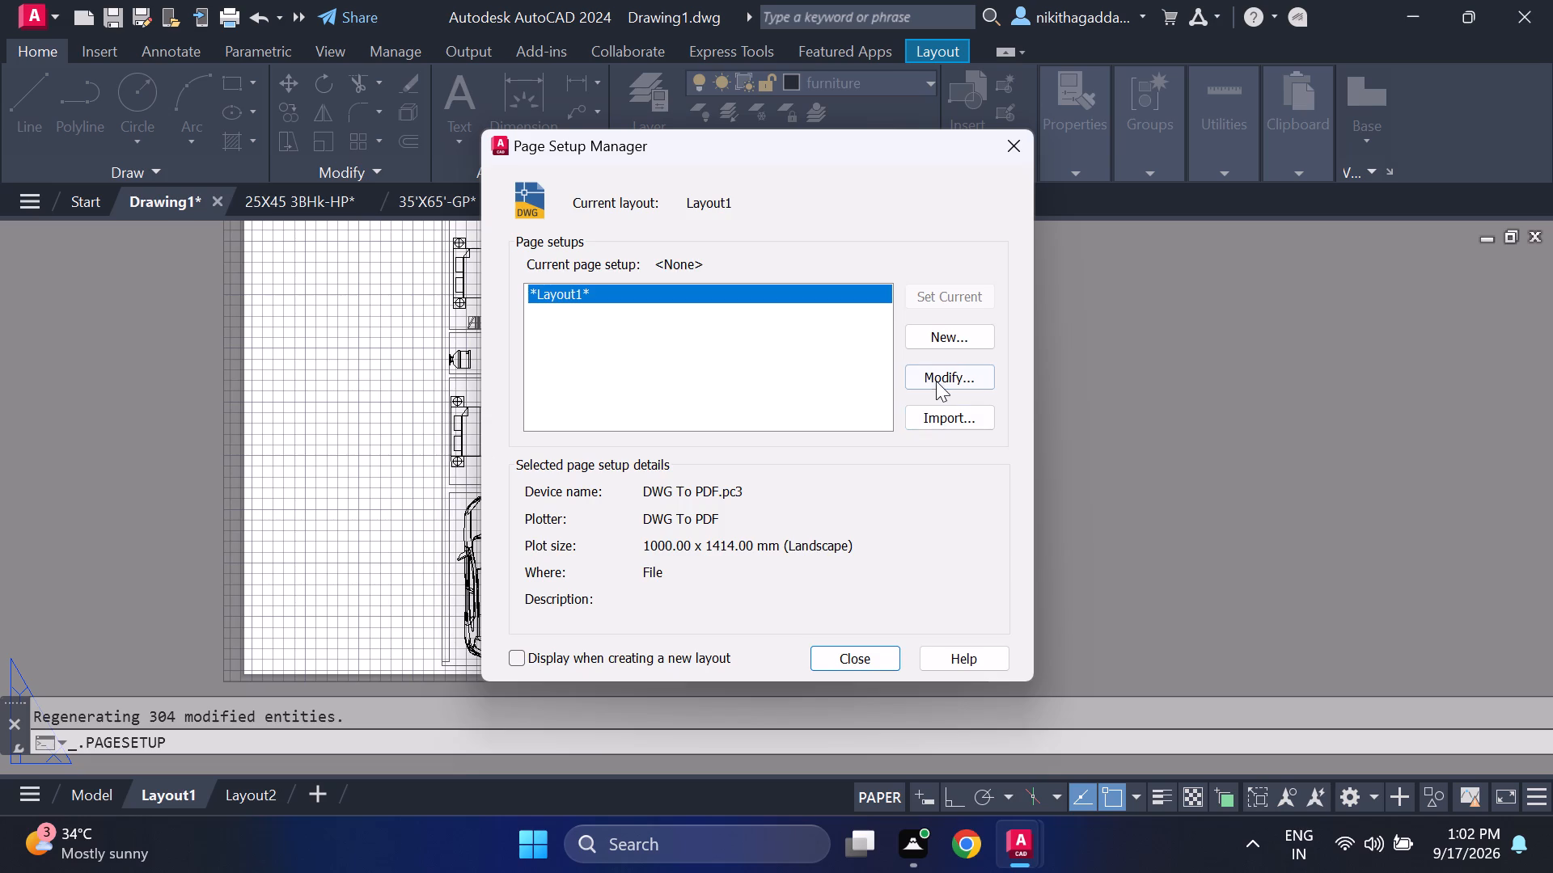
{"action": "left_click", "coordinate": [936, 381]}
{"action": "left_click", "coordinate": [685, 457]}
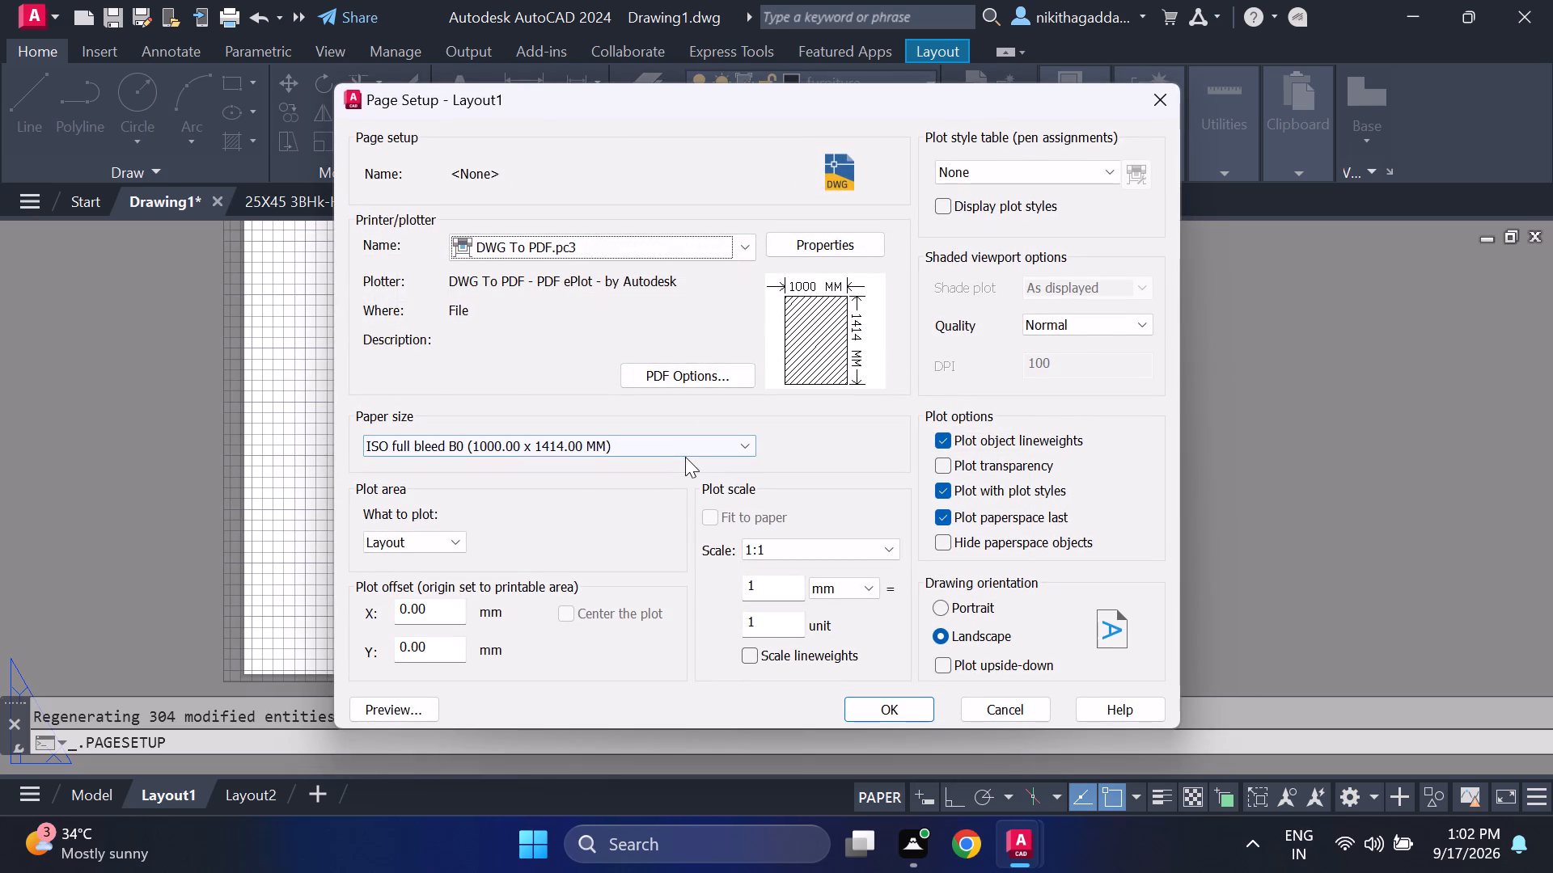
{"action": "left_click", "coordinate": [648, 443]}
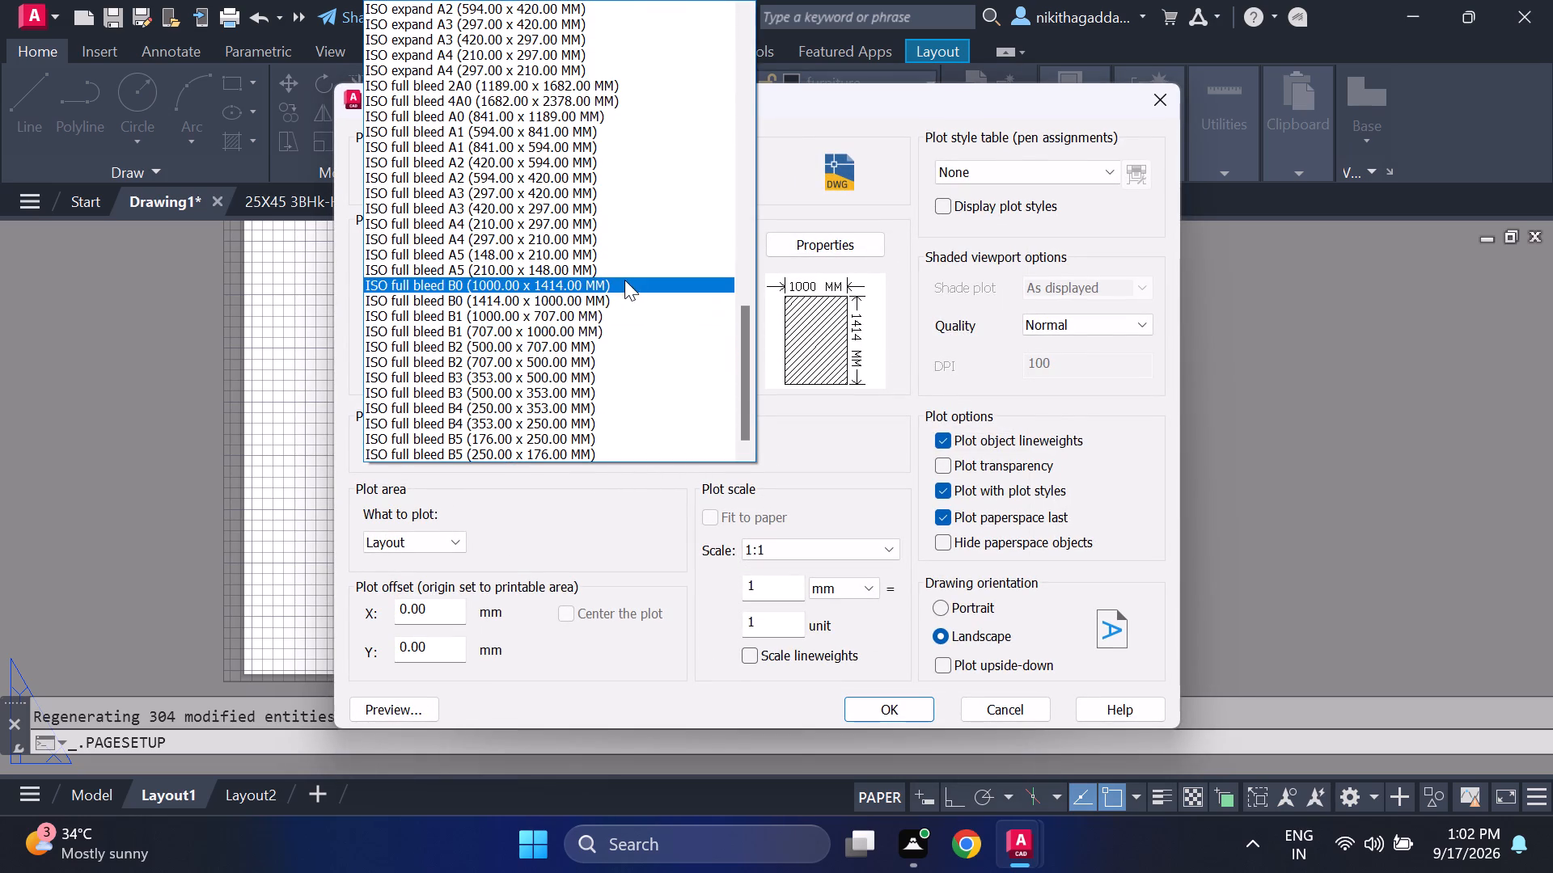
{"action": "left_click", "coordinate": [510, 238]}
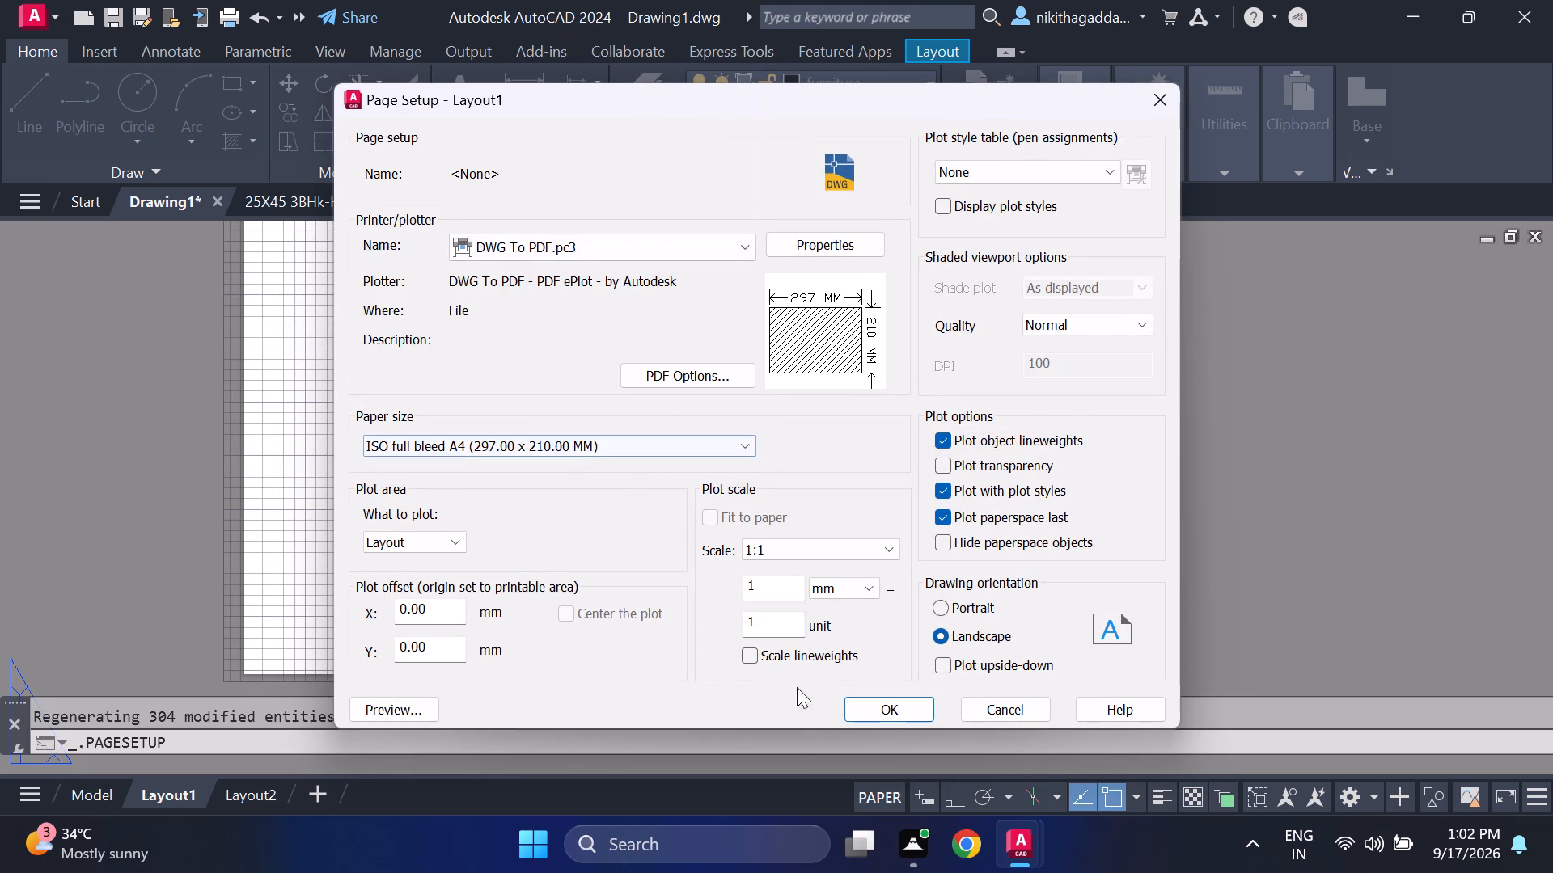
{"action": "left_click", "coordinate": [882, 706]}
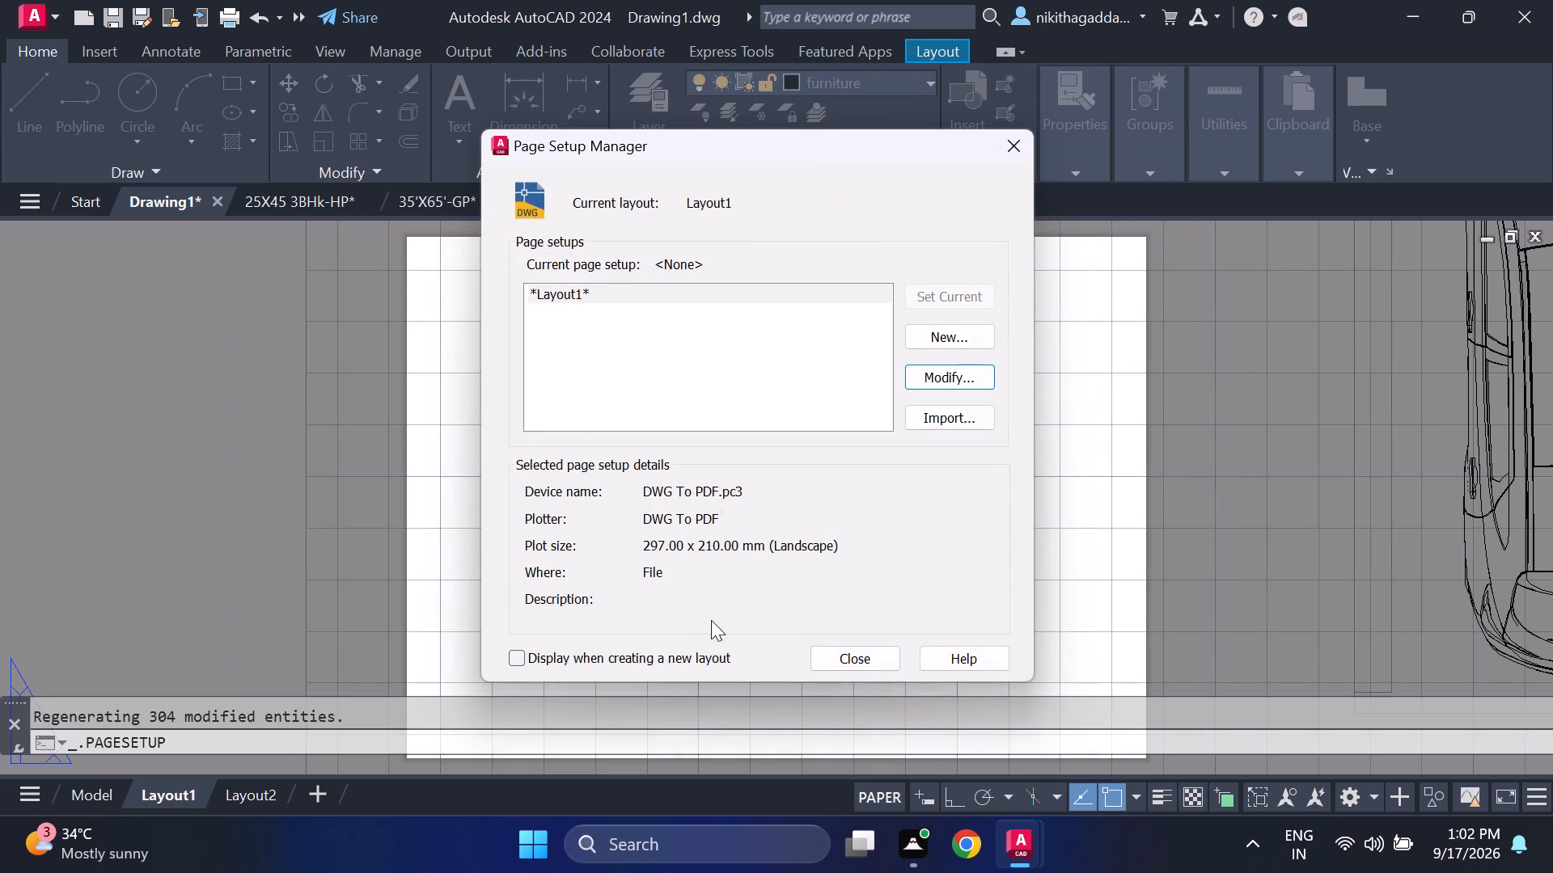
{"action": "left_click", "coordinate": [1009, 150]}
Examine how the floor plan viewport fits against the resized sheet in Layout1.
{"action": "scroll", "coordinate": [872, 449], "scroll_direction": "down", "scroll_amount": 5}
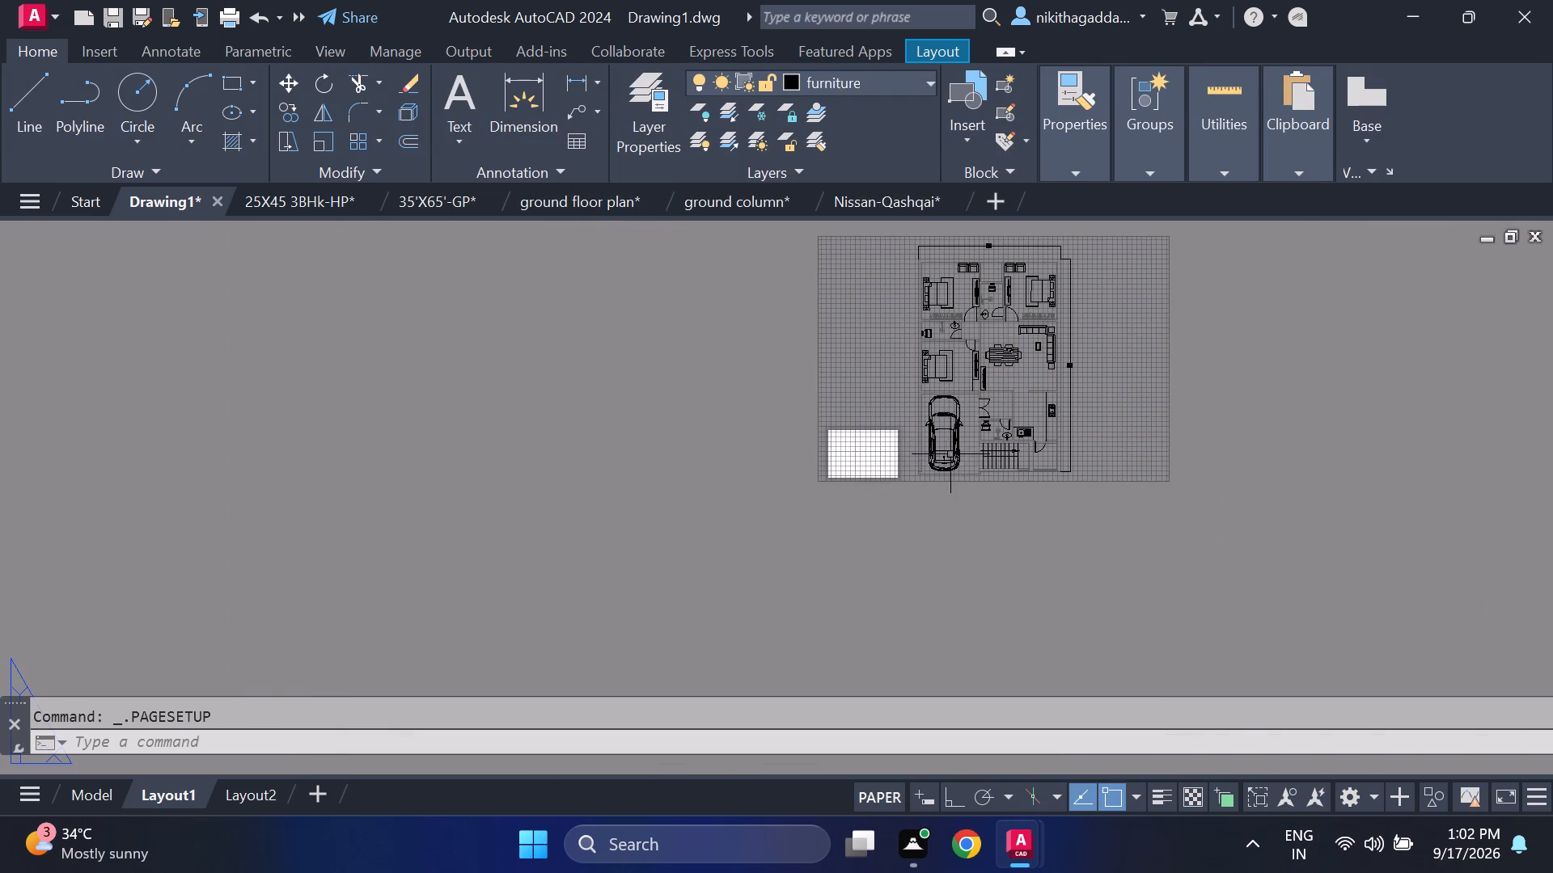
{"action": "scroll", "coordinate": [940, 439], "scroll_direction": "up", "scroll_amount": 1}
{"action": "middle_click_drag", "start_coordinate": [781, 458], "coordinate": [594, 465]}
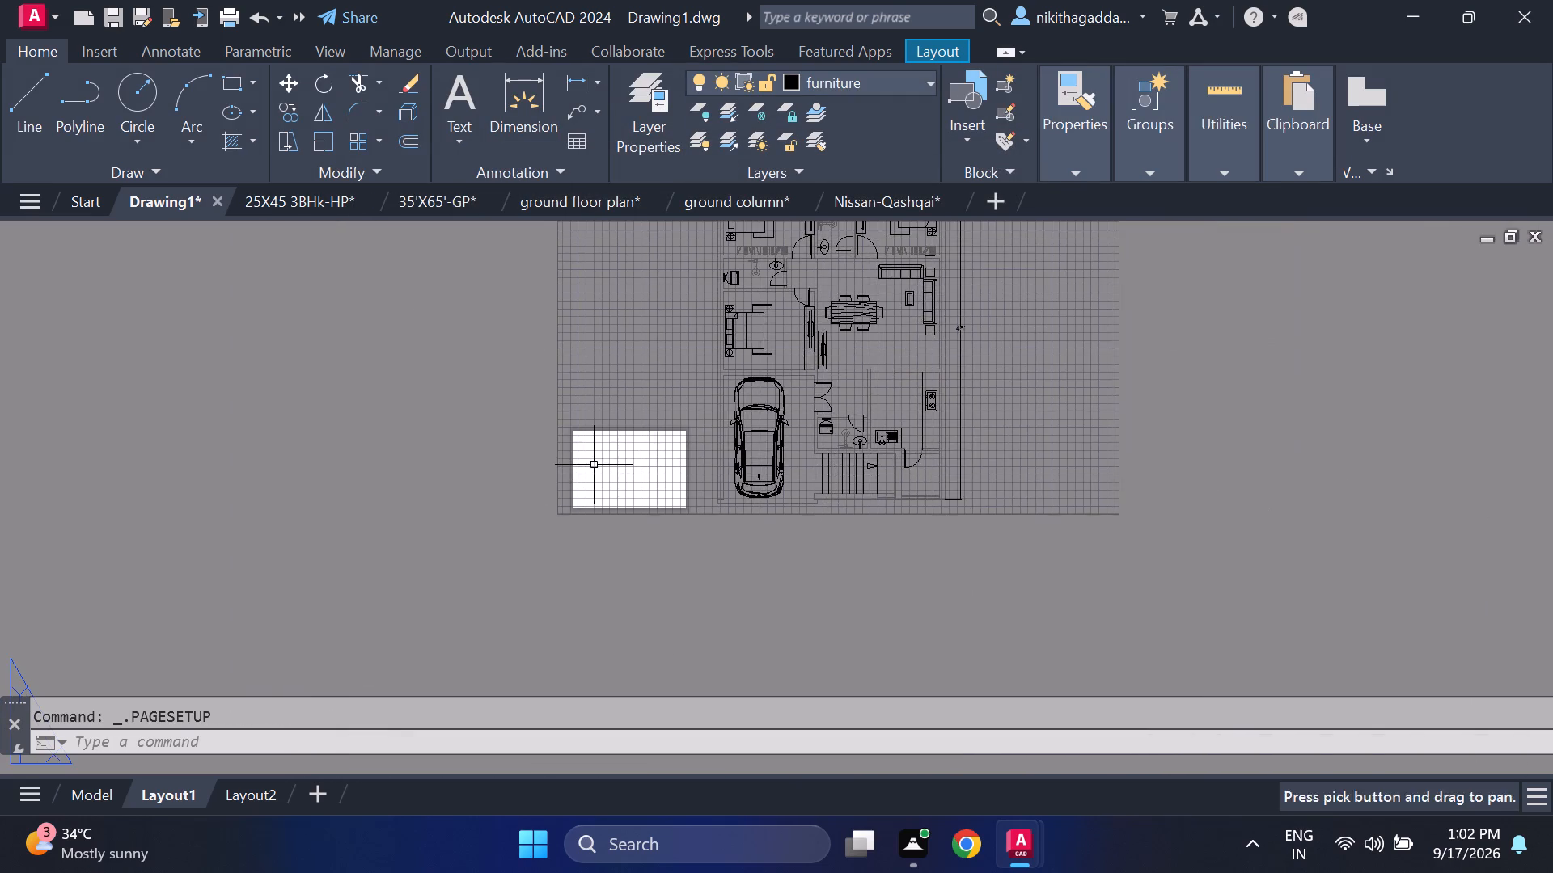
{"action": "scroll", "coordinate": [567, 470], "scroll_direction": "up", "scroll_amount": 2}
{"action": "scroll", "coordinate": [569, 476], "scroll_direction": "down", "scroll_amount": 4}
{"action": "scroll", "coordinate": [661, 398], "scroll_direction": "up", "scroll_amount": 3}
{"action": "scroll", "coordinate": [746, 425], "scroll_direction": "down", "scroll_amount": 2}
{"action": "scroll", "coordinate": [717, 466], "scroll_direction": "up", "scroll_amount": 1}
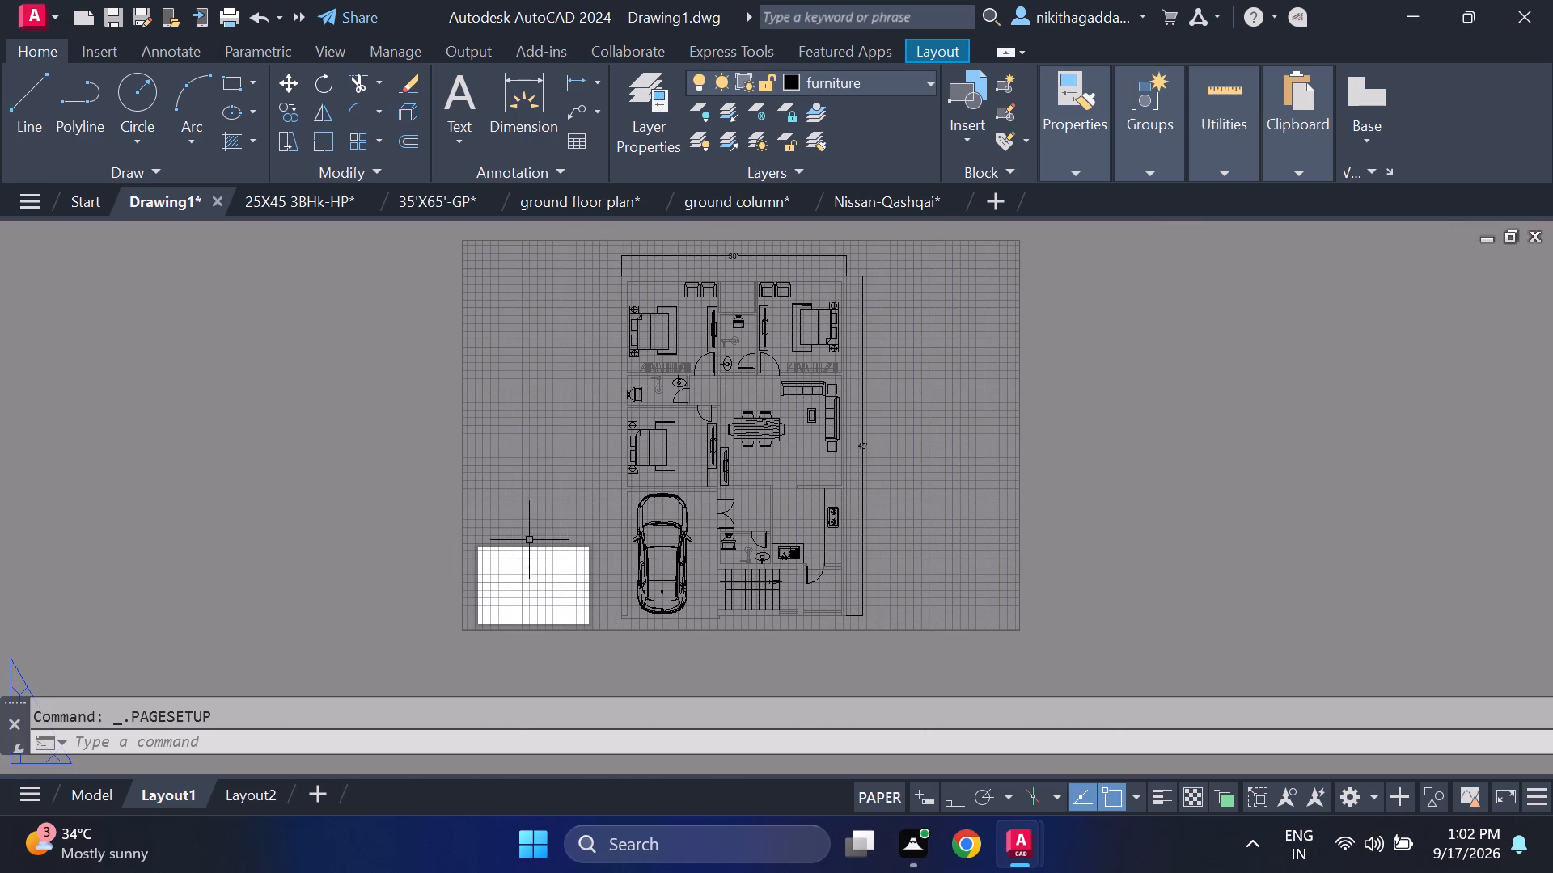
{"action": "scroll", "coordinate": [328, 652], "scroll_direction": "up", "scroll_amount": 1}
In model space, start single-line text left of the floor plan with height 6 and rotation 0, and enter BEDROOM.
{"action": "left_click", "coordinate": [93, 792]}
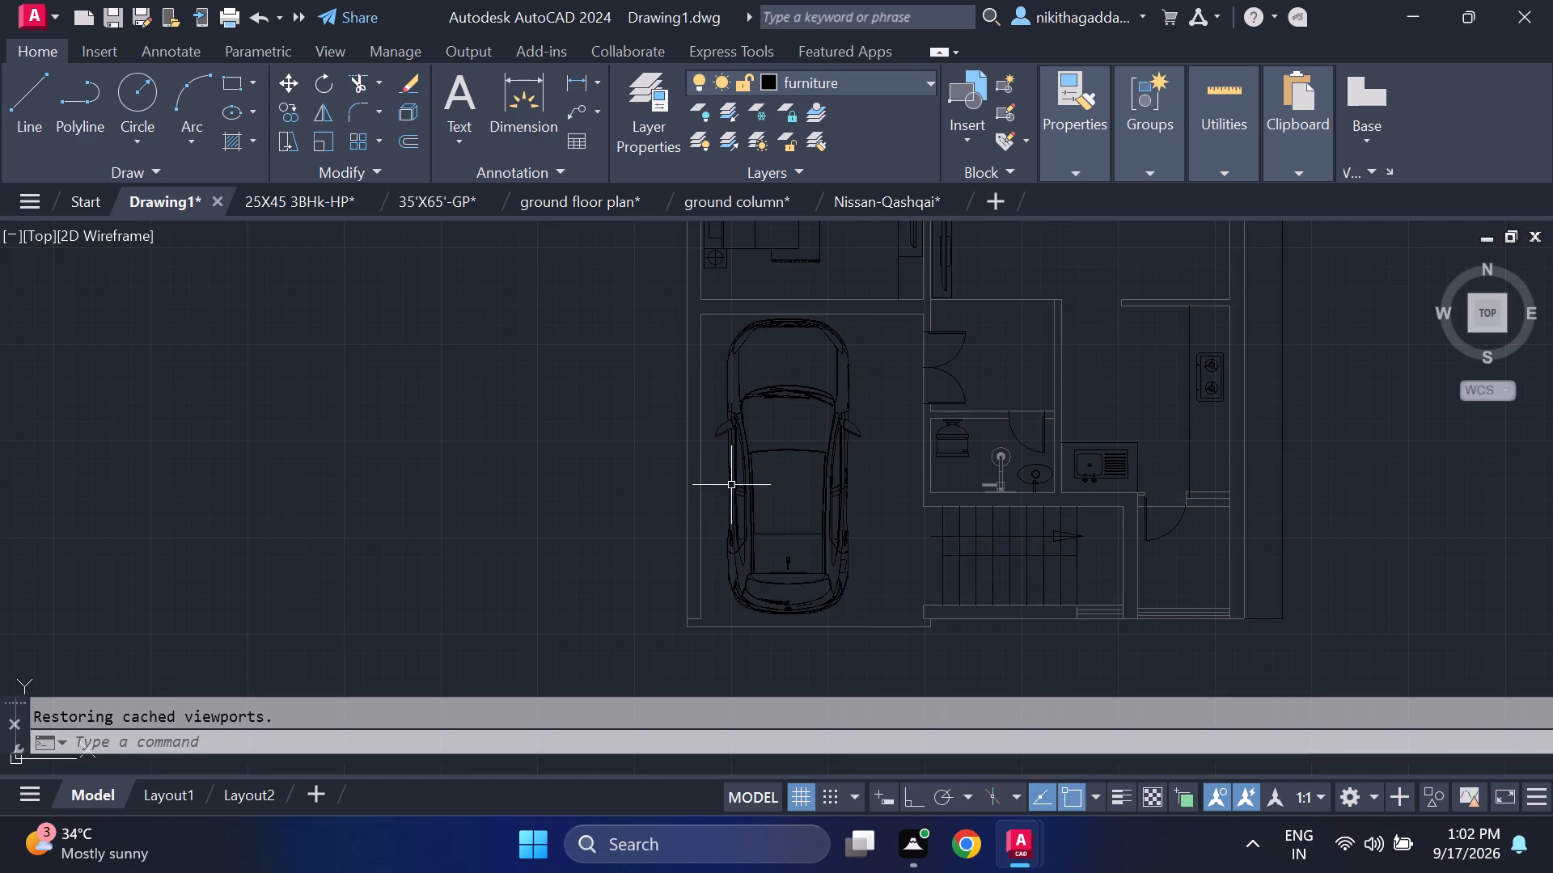
{"action": "scroll", "coordinate": [774, 474], "scroll_direction": "down", "scroll_amount": 2}
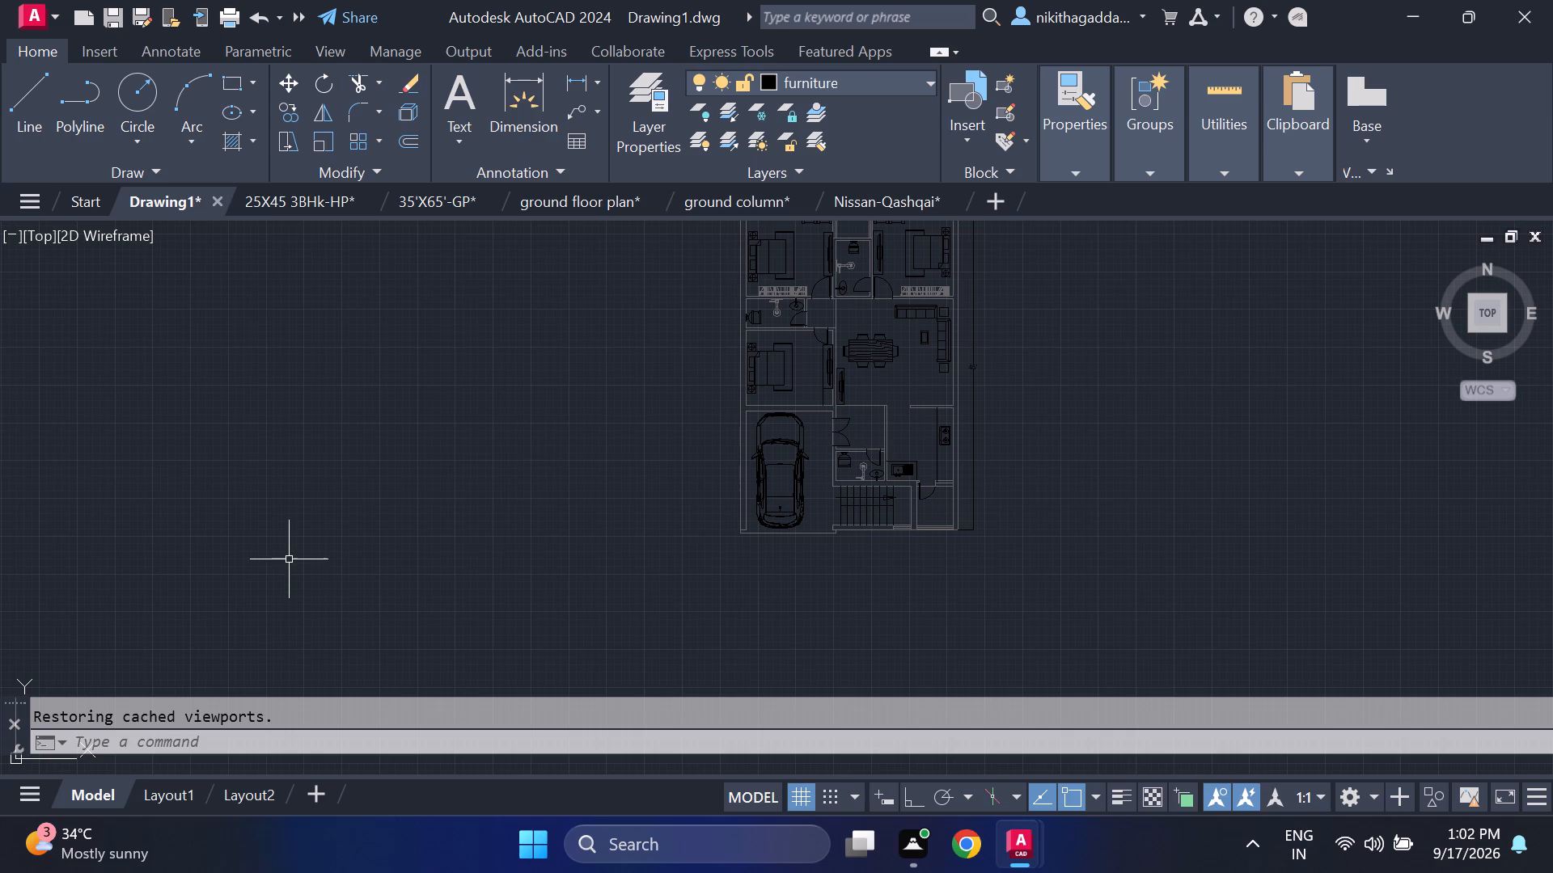
{"action": "type", "text": "dt"}
{"action": "key", "text": "Return"}
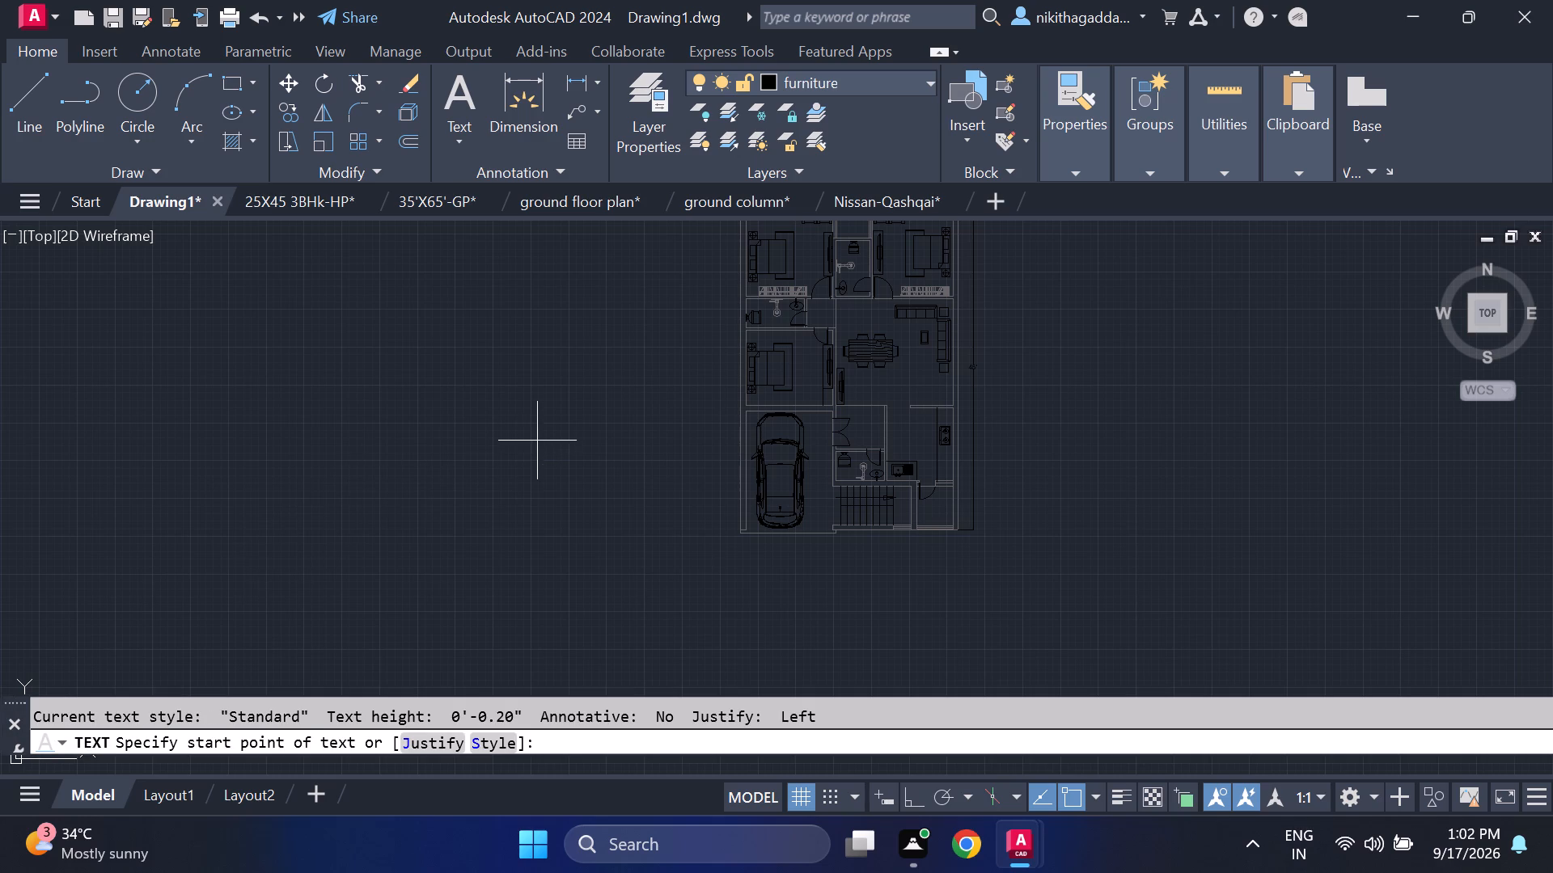
{"action": "left_click", "coordinate": [553, 407]}
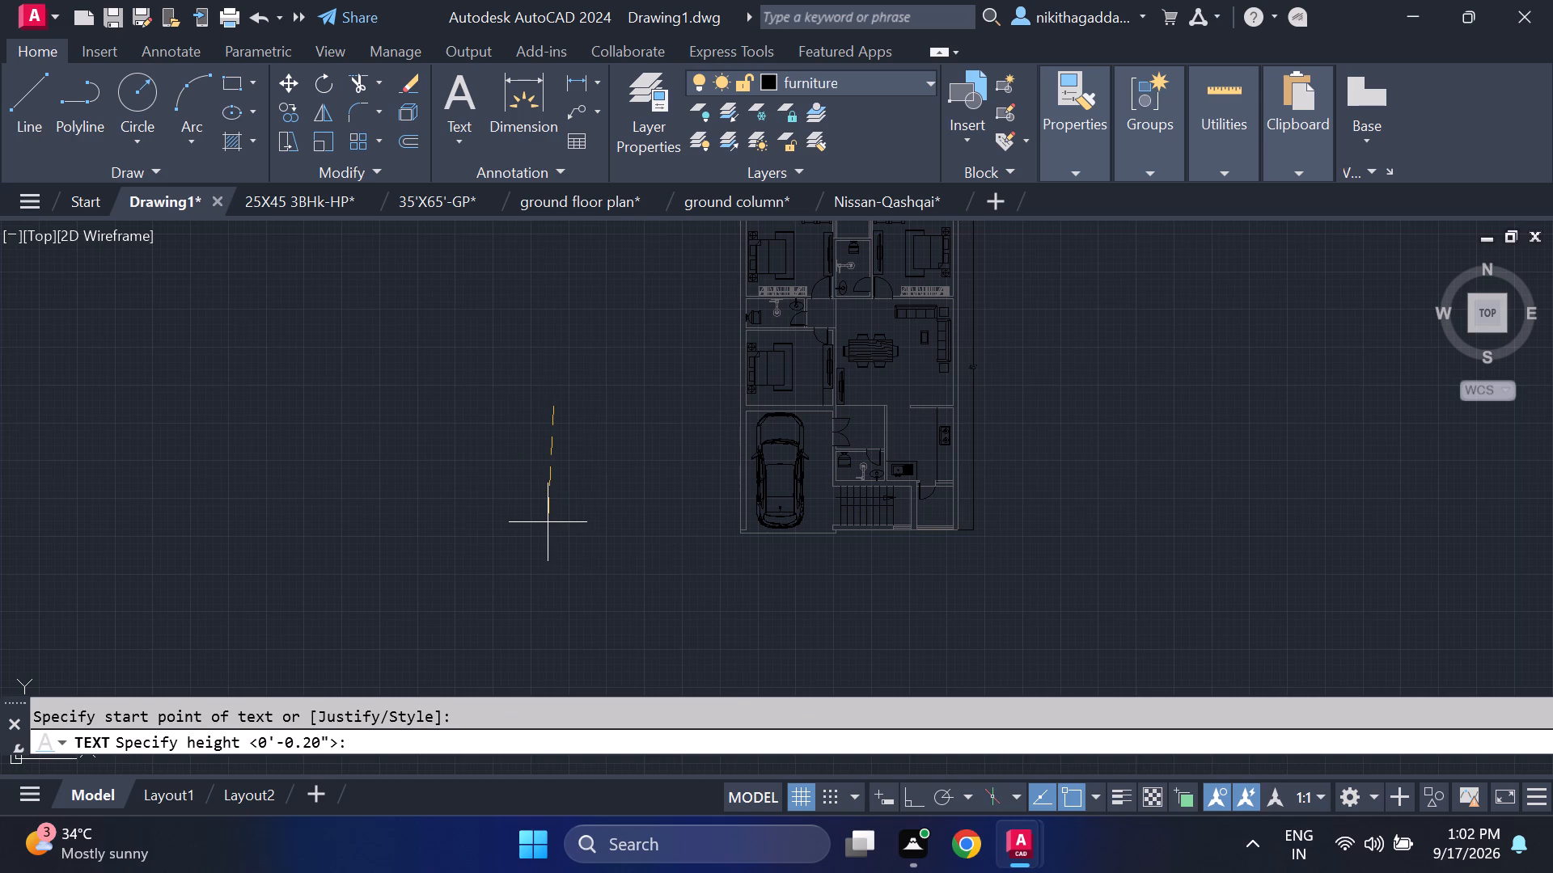
{"action": "key", "text": "6"}
{"action": "key", "text": "Return"}
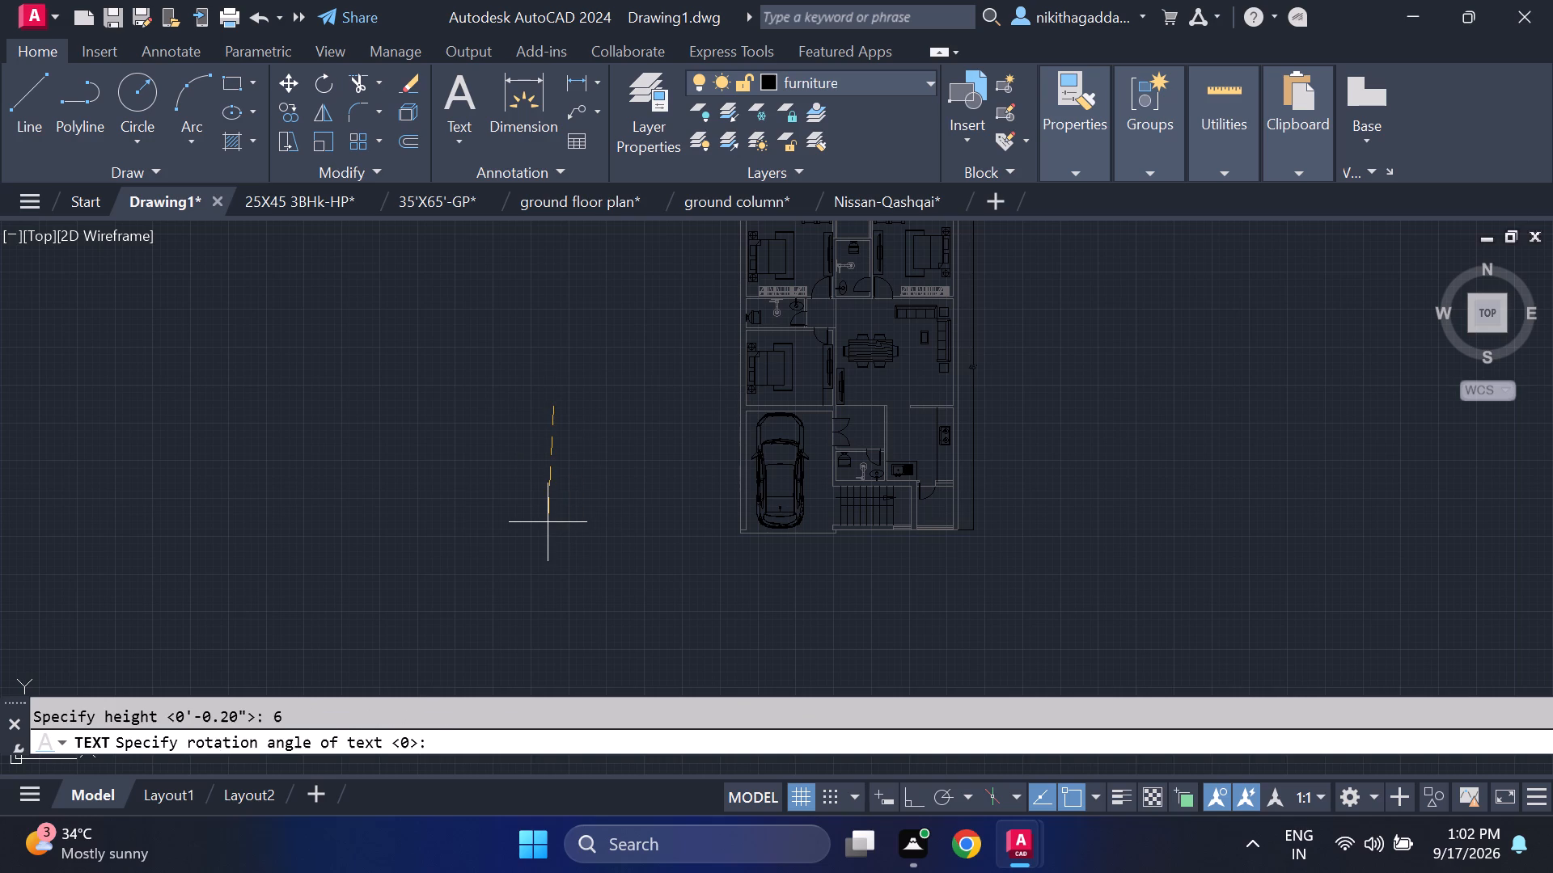
{"action": "key", "text": "0"}
{"action": "key", "text": "Return"}
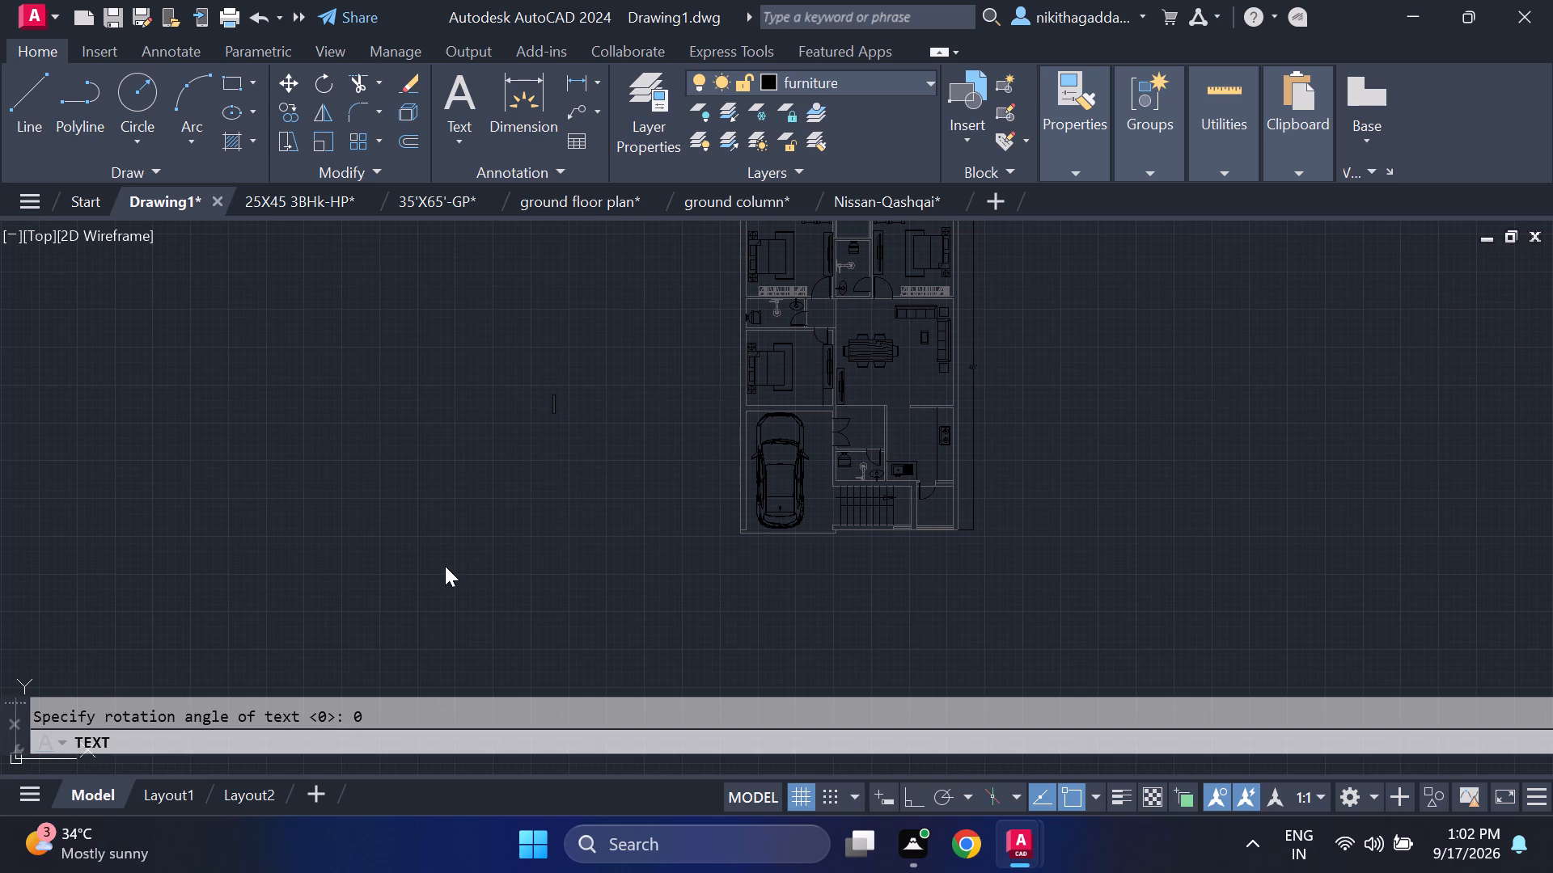
{"action": "type", "text": "BEDR"}
{"action": "type", "text": "OOM"}
Add a second text line reading 12'0"X12'0" below BEDROOM and finish the text.
{"action": "key", "text": "Return"}
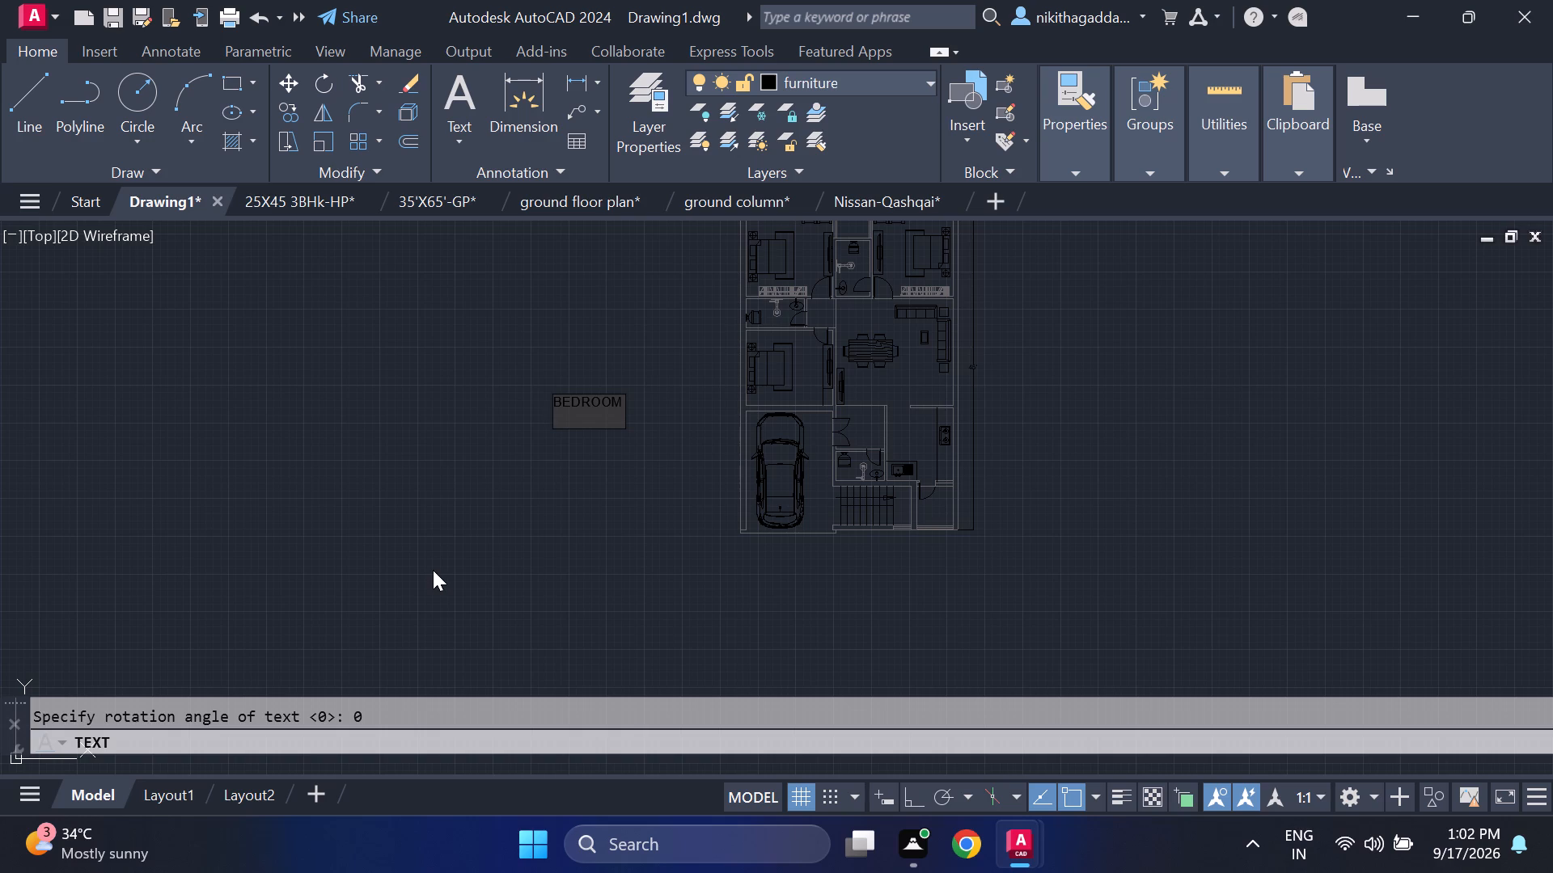
{"action": "type", "text": "12"}
{"action": "type", "text": "'0\""}
{"action": "key", "text": "x"}
{"action": "type", "text": "12'0"}
{"action": "key", "text": "shift+quotedbl"}
{"action": "key", "text": "Return"}
{"action": "key", "text": "Return"}
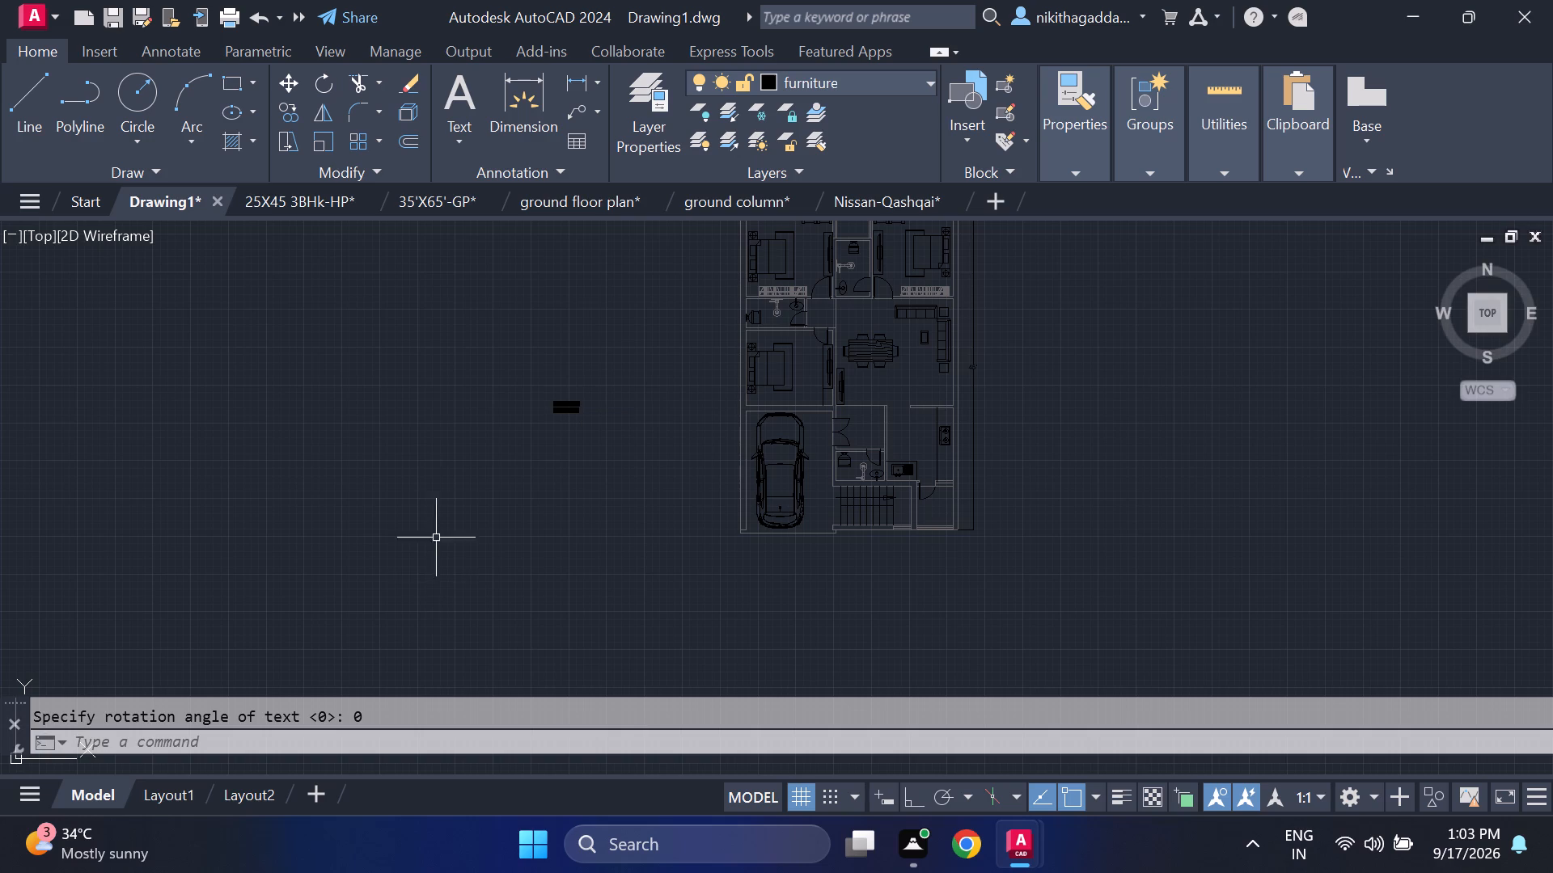
Enlarge the BEDROOM and 12'0"X12'0" text lines together with Scale, using the label's left end as base point.
{"action": "scroll", "coordinate": [557, 410], "scroll_direction": "up", "scroll_amount": 3}
{"action": "left_click_drag", "start_coordinate": [705, 335], "coordinate": [690, 344]}
{"action": "left_click", "coordinate": [306, 584]}
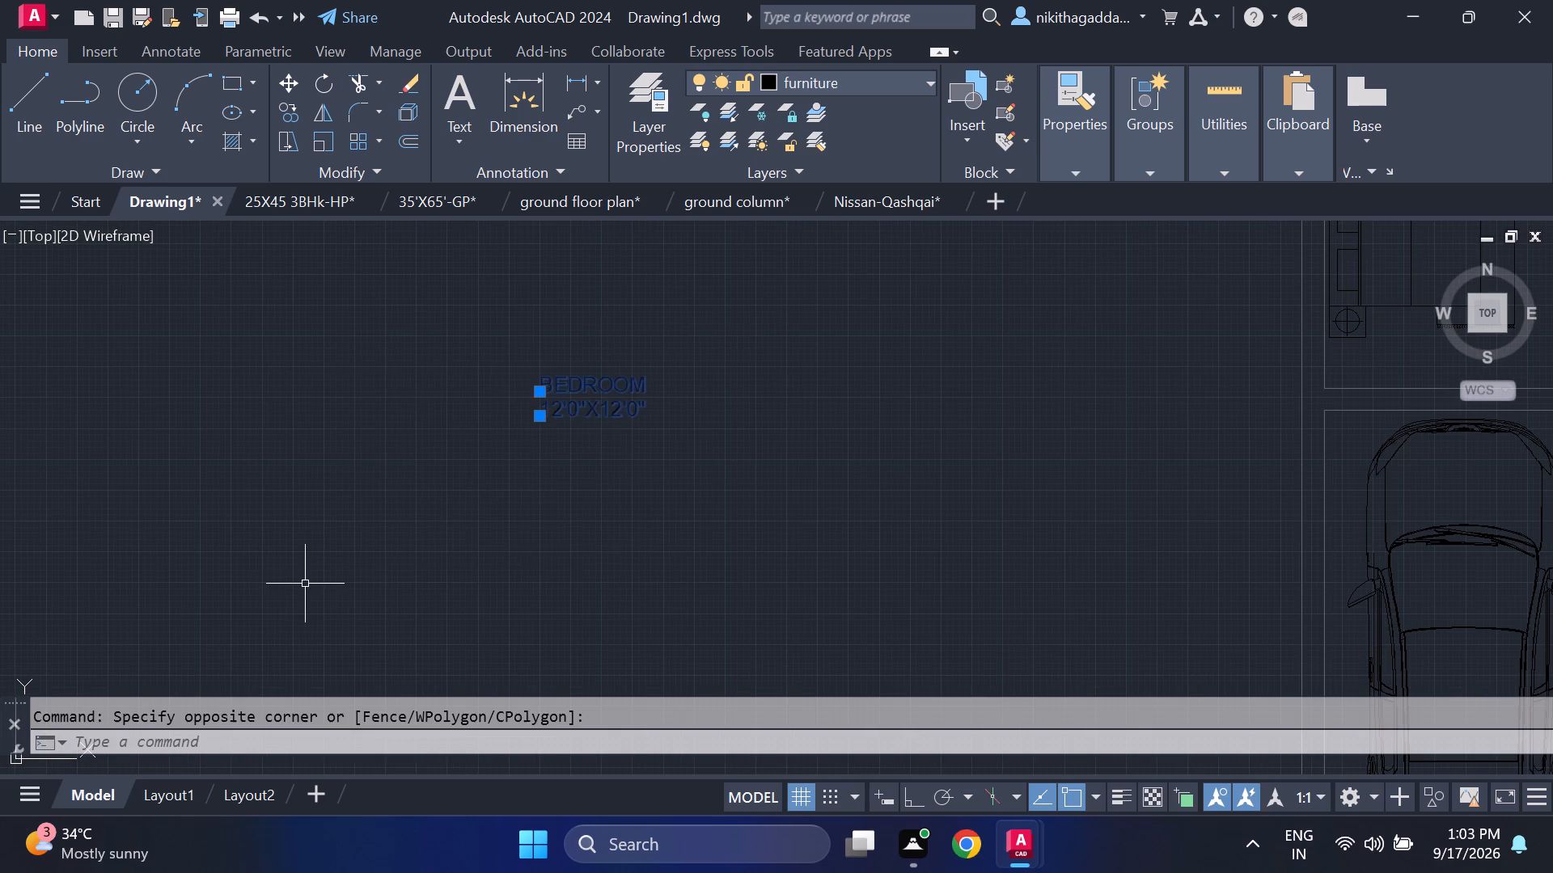
{"action": "scroll", "coordinate": [303, 584], "scroll_direction": "down", "scroll_amount": 3}
{"action": "type", "text": "SCALE"}
{"action": "key", "text": "Return"}
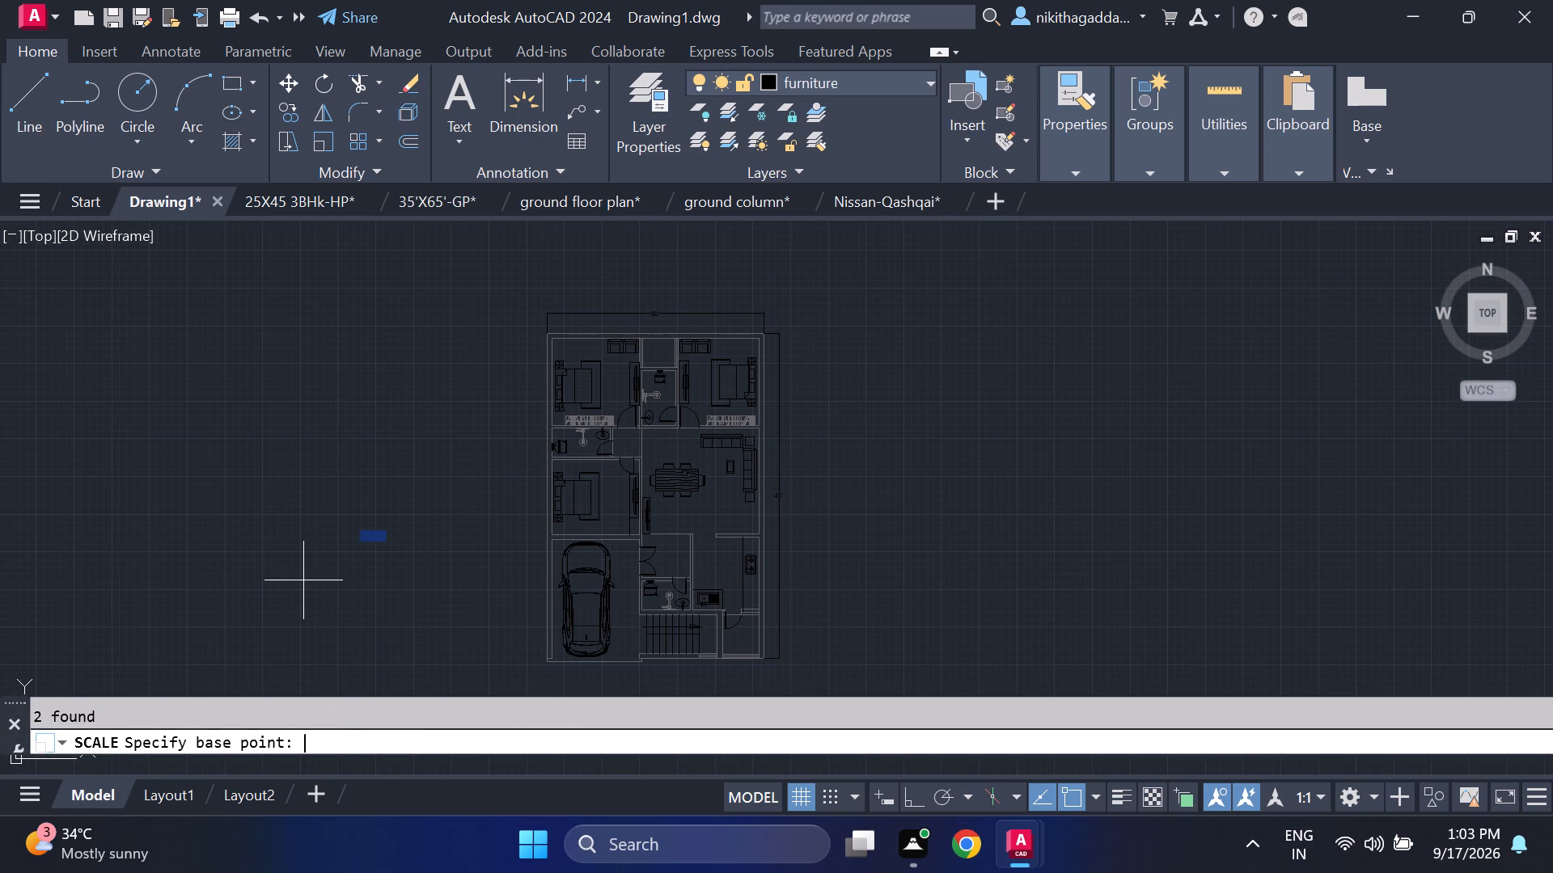
{"action": "scroll", "coordinate": [355, 559], "scroll_direction": "up", "scroll_amount": 3}
{"action": "scroll", "coordinate": [390, 503], "scroll_direction": "up", "scroll_amount": 1}
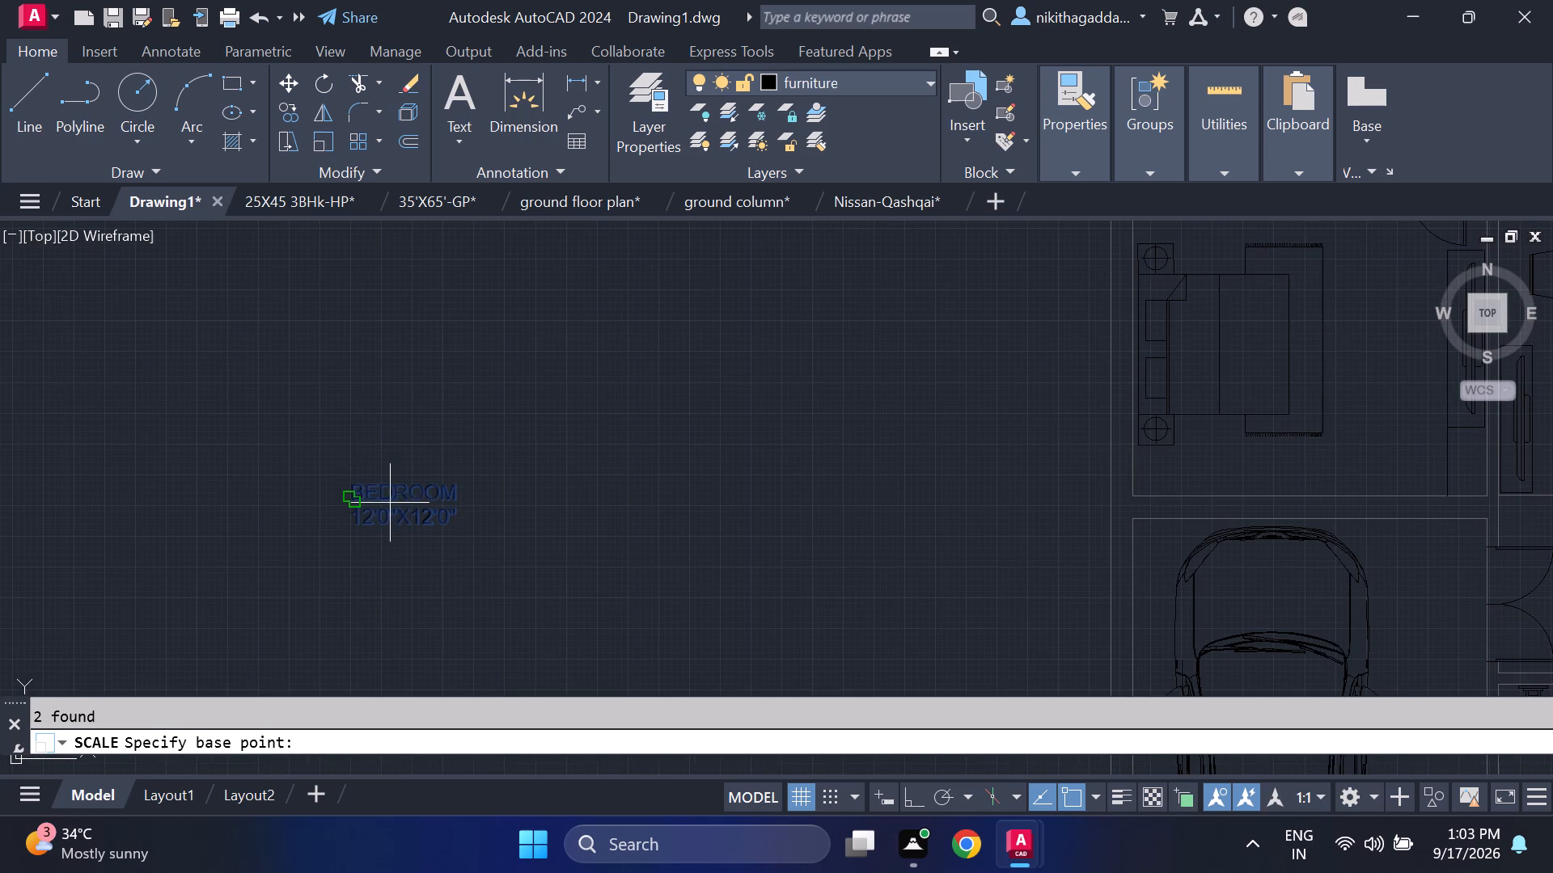
{"action": "left_click", "coordinate": [358, 502]}
{"action": "scroll", "coordinate": [473, 492], "scroll_direction": "down", "scroll_amount": 2}
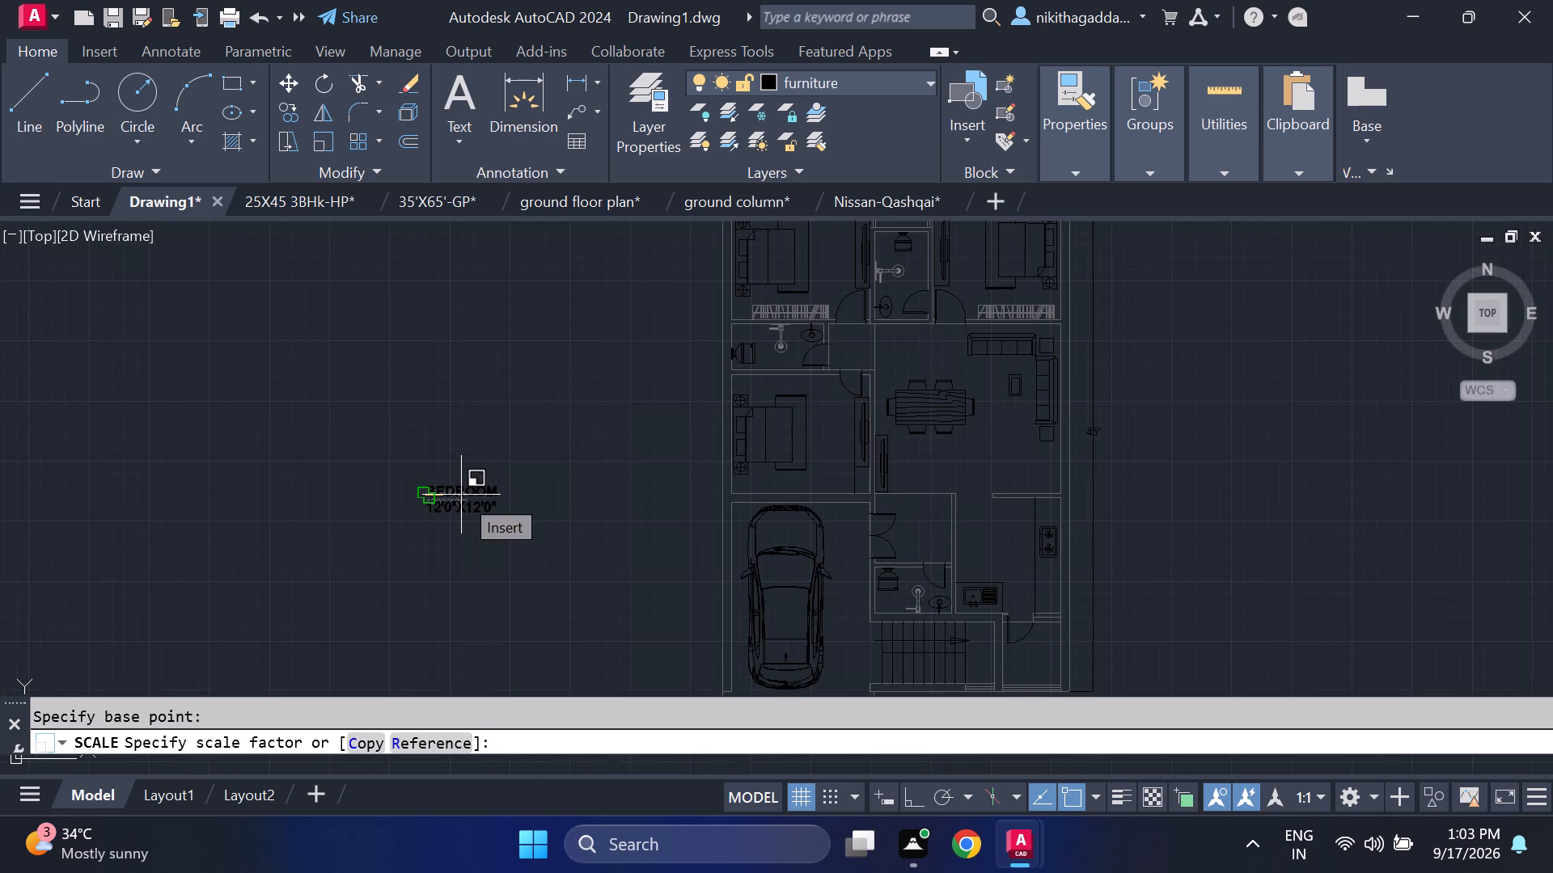
{"action": "left_click", "coordinate": [458, 496]}
{"action": "left_click", "coordinate": [458, 499]}
{"action": "scroll", "coordinate": [458, 499], "scroll_direction": "up", "scroll_amount": 2}
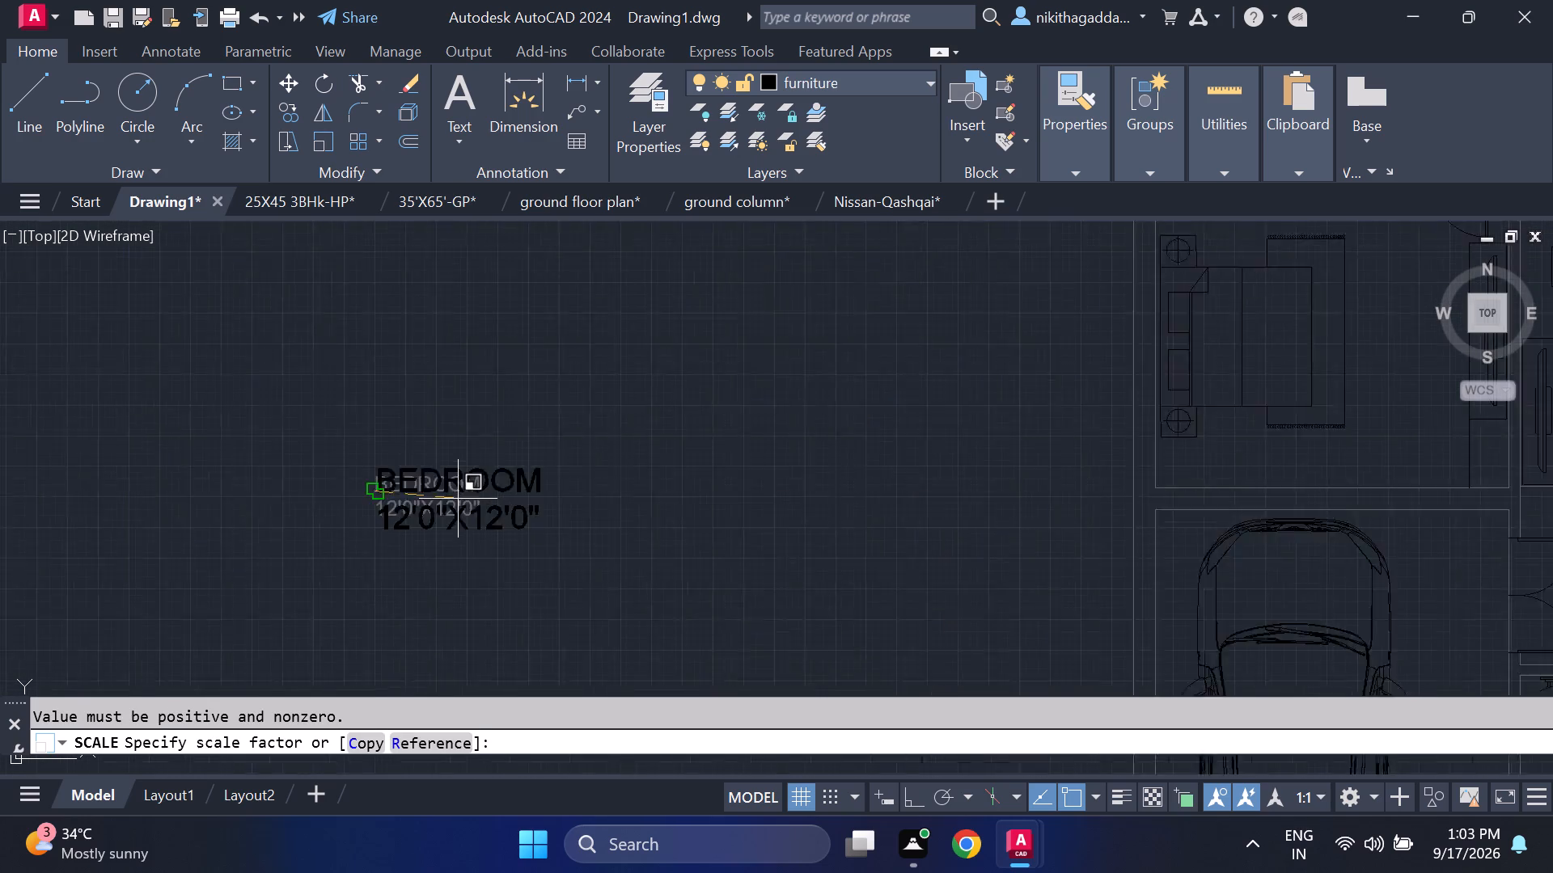
{"action": "scroll", "coordinate": [458, 499], "scroll_direction": "up", "scroll_amount": 1}
{"action": "left_click", "coordinate": [458, 499]}
{"action": "double_click", "coordinate": [460, 492]}
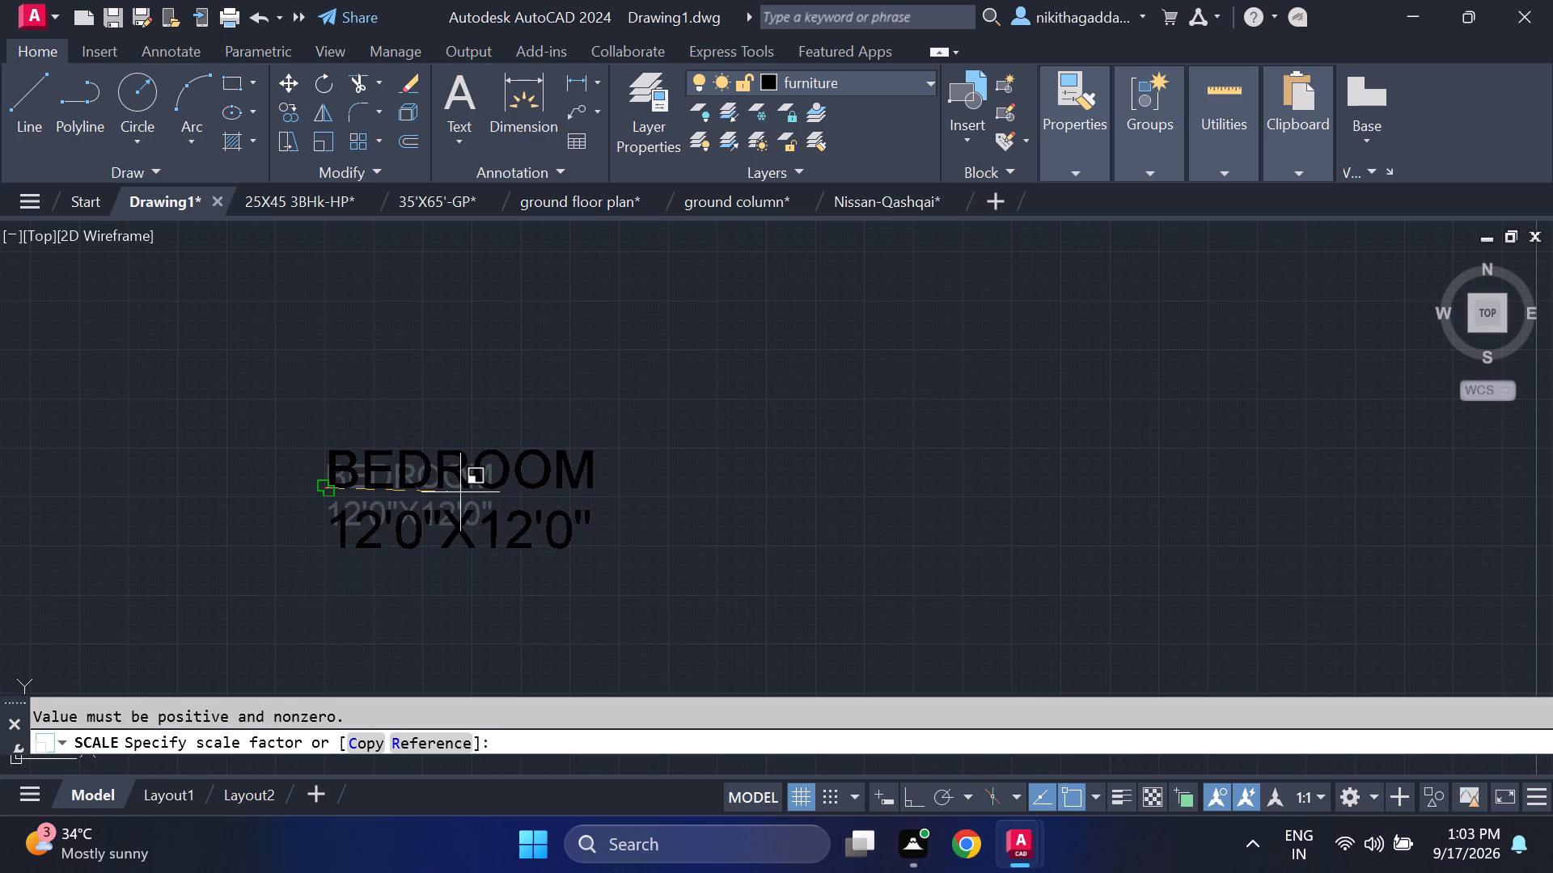
{"action": "triple_click", "coordinate": [448, 496]}
{"action": "left_click", "coordinate": [445, 492]}
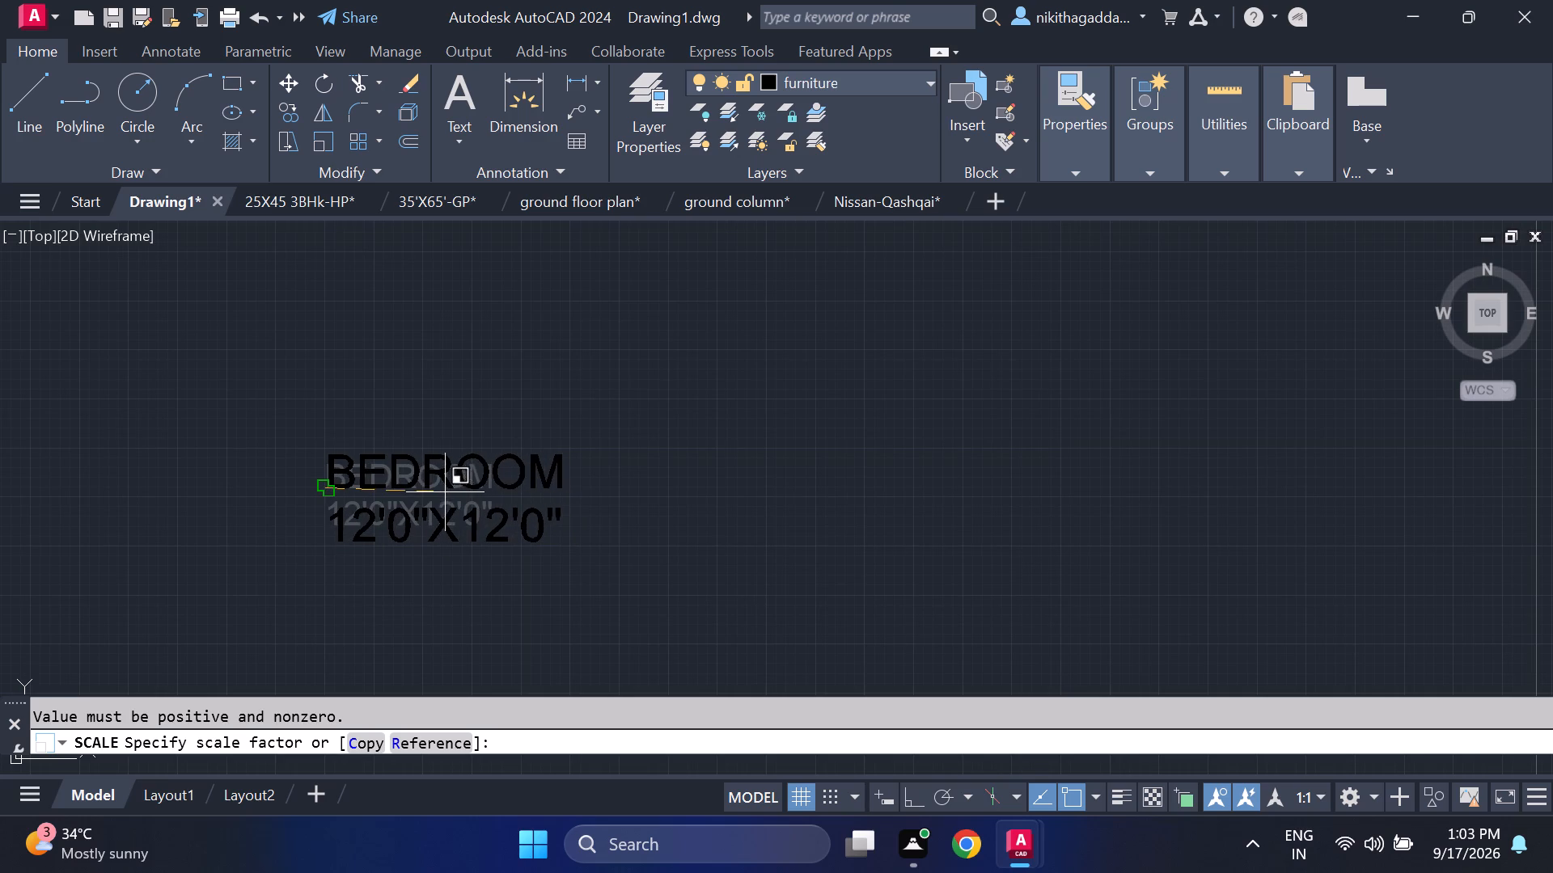
{"action": "left_click", "coordinate": [445, 483]}
{"action": "scroll", "coordinate": [444, 496], "scroll_direction": "up", "scroll_amount": 3}
{"action": "scroll", "coordinate": [444, 496], "scroll_direction": "down", "scroll_amount": 2}
{"action": "double_click", "coordinate": [444, 496]}
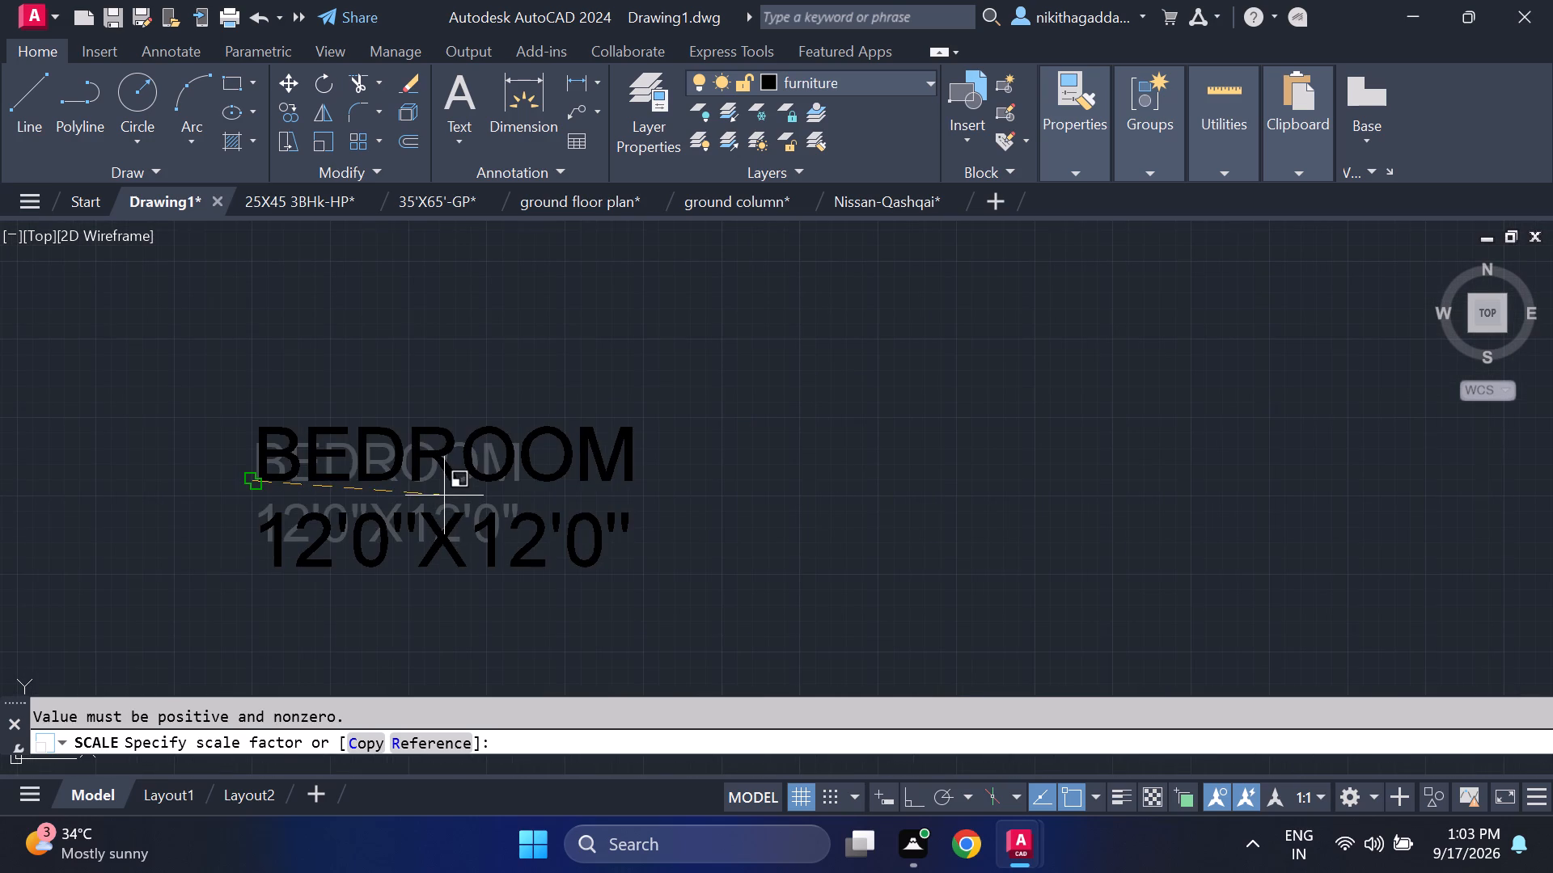
{"action": "left_click", "coordinate": [446, 476]}
{"action": "scroll", "coordinate": [524, 461], "scroll_direction": "down", "scroll_amount": 5}
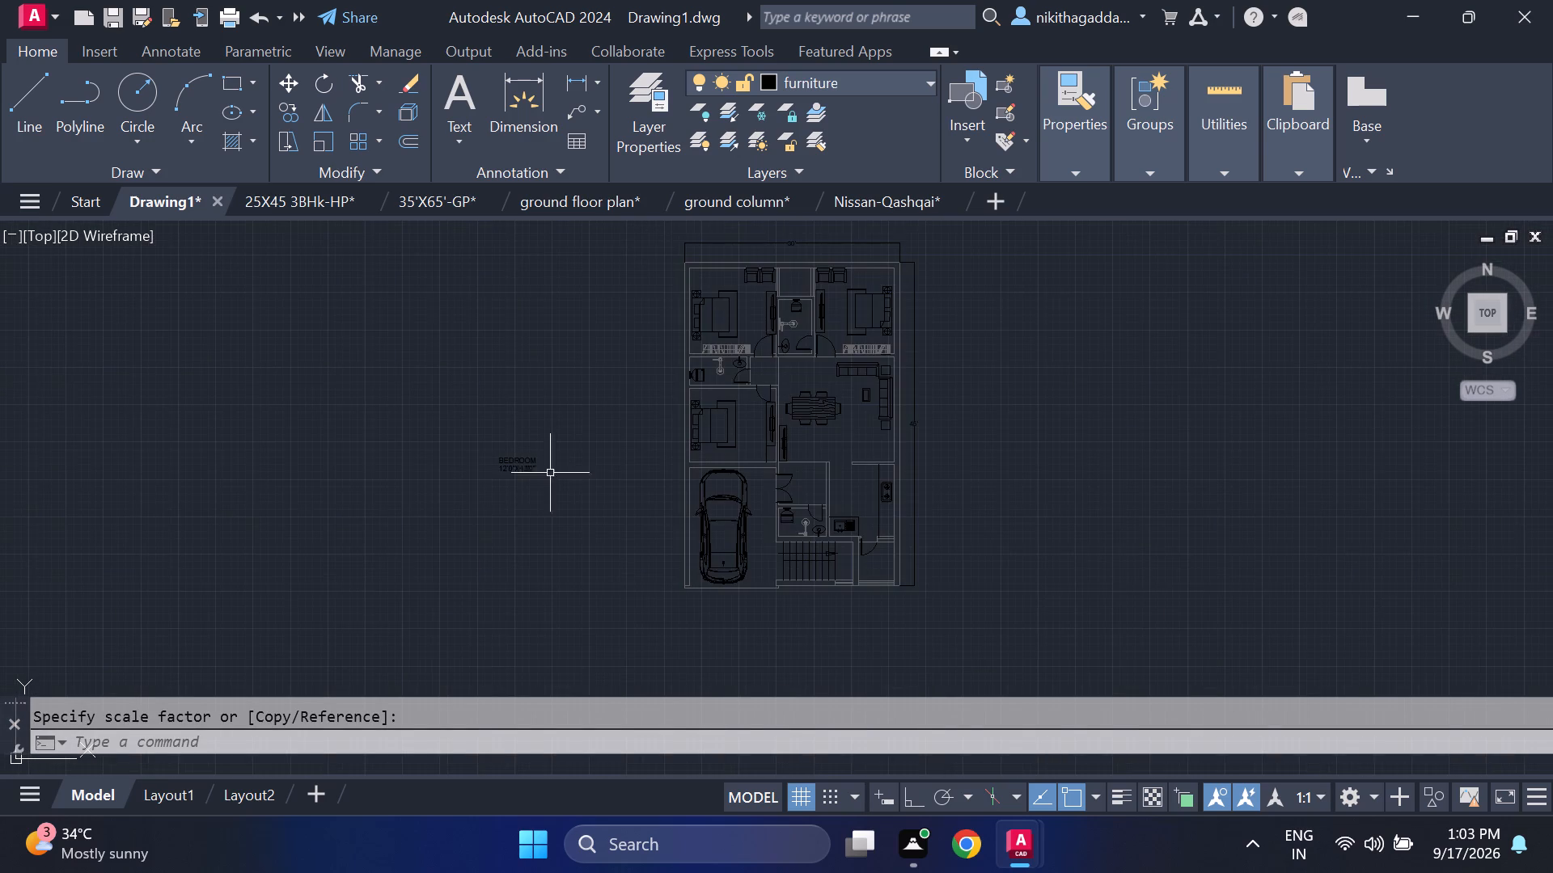
Copy the two-line BEDROOM label to five scattered spots in the empty area beside the car porch.
{"action": "scroll", "coordinate": [564, 468], "scroll_direction": "up", "scroll_amount": 2}
{"action": "left_click_drag", "start_coordinate": [559, 426], "coordinate": [558, 423]}
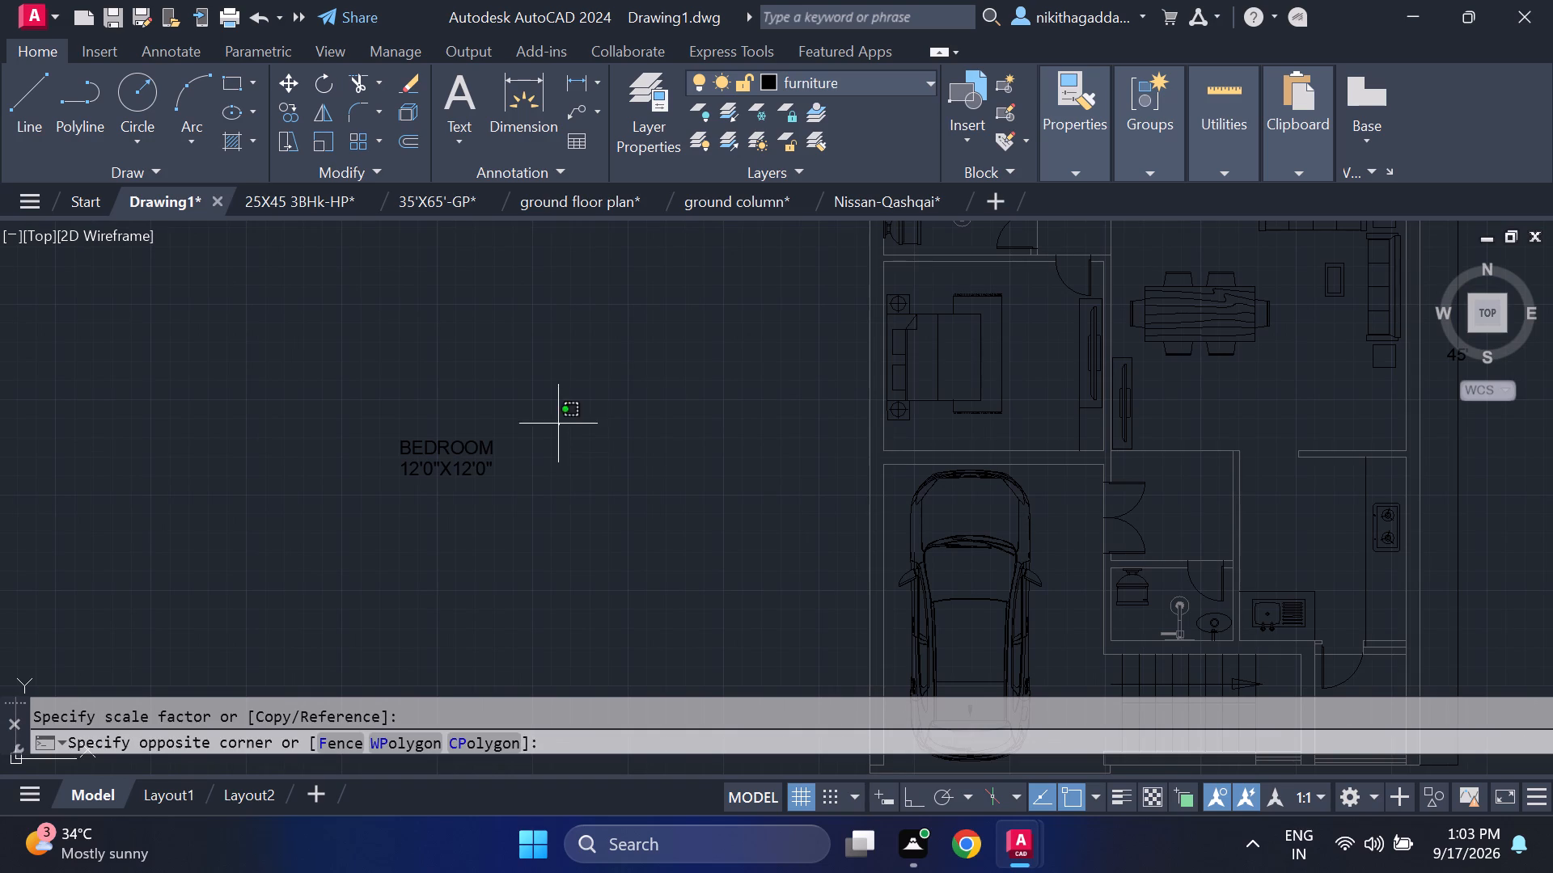
{"action": "left_click_drag", "start_coordinate": [558, 423], "coordinate": [546, 394]}
{"action": "left_click_drag", "start_coordinate": [302, 589], "coordinate": [209, 558]}
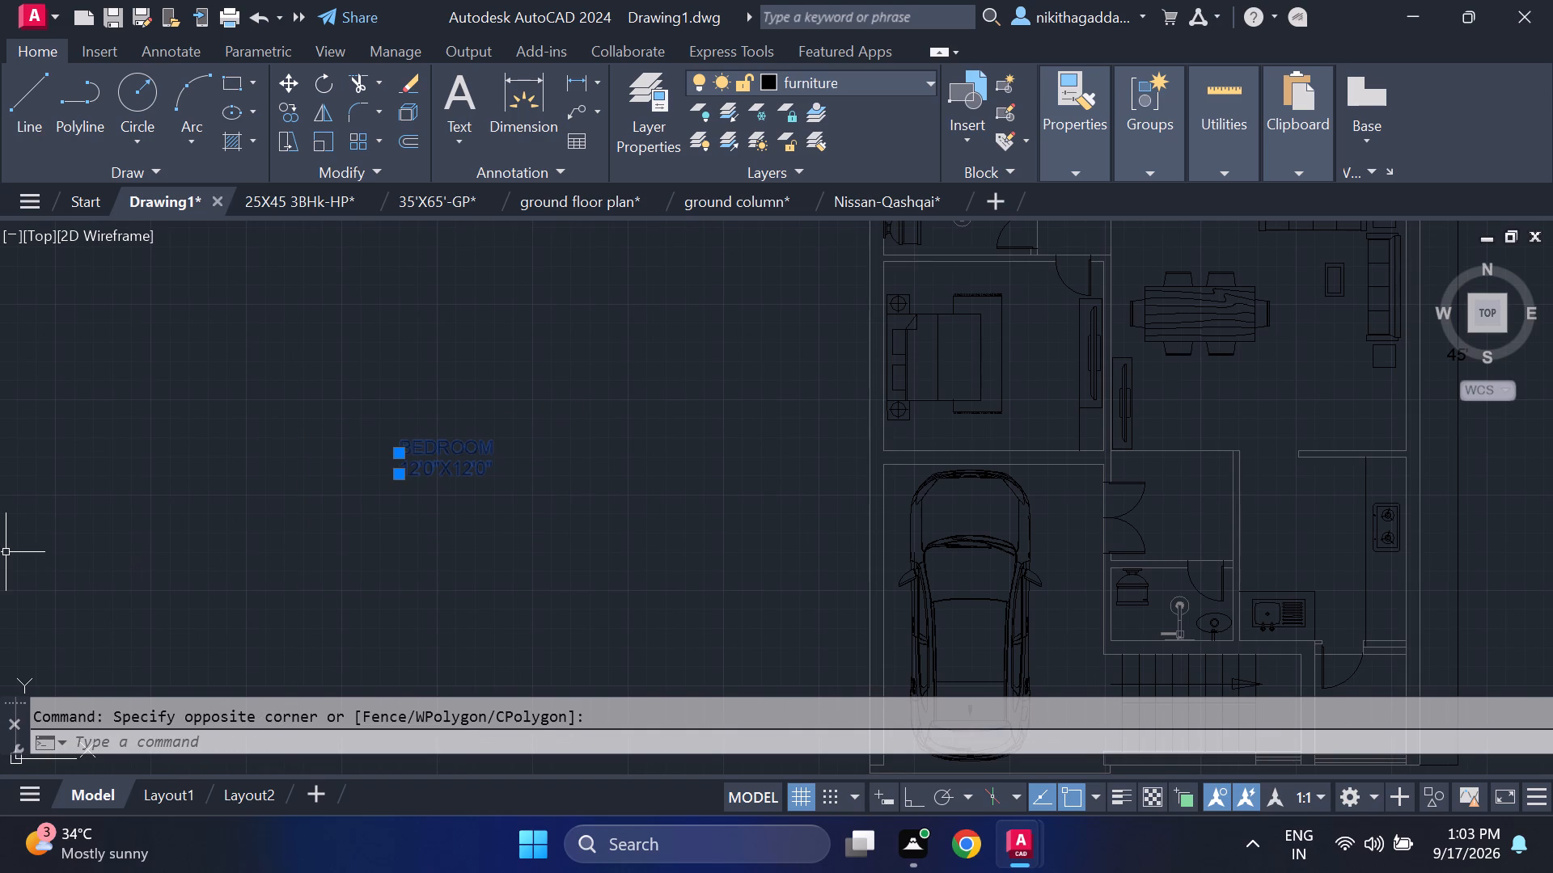
{"action": "type", "text": "CO"}
{"action": "key", "text": "Return"}
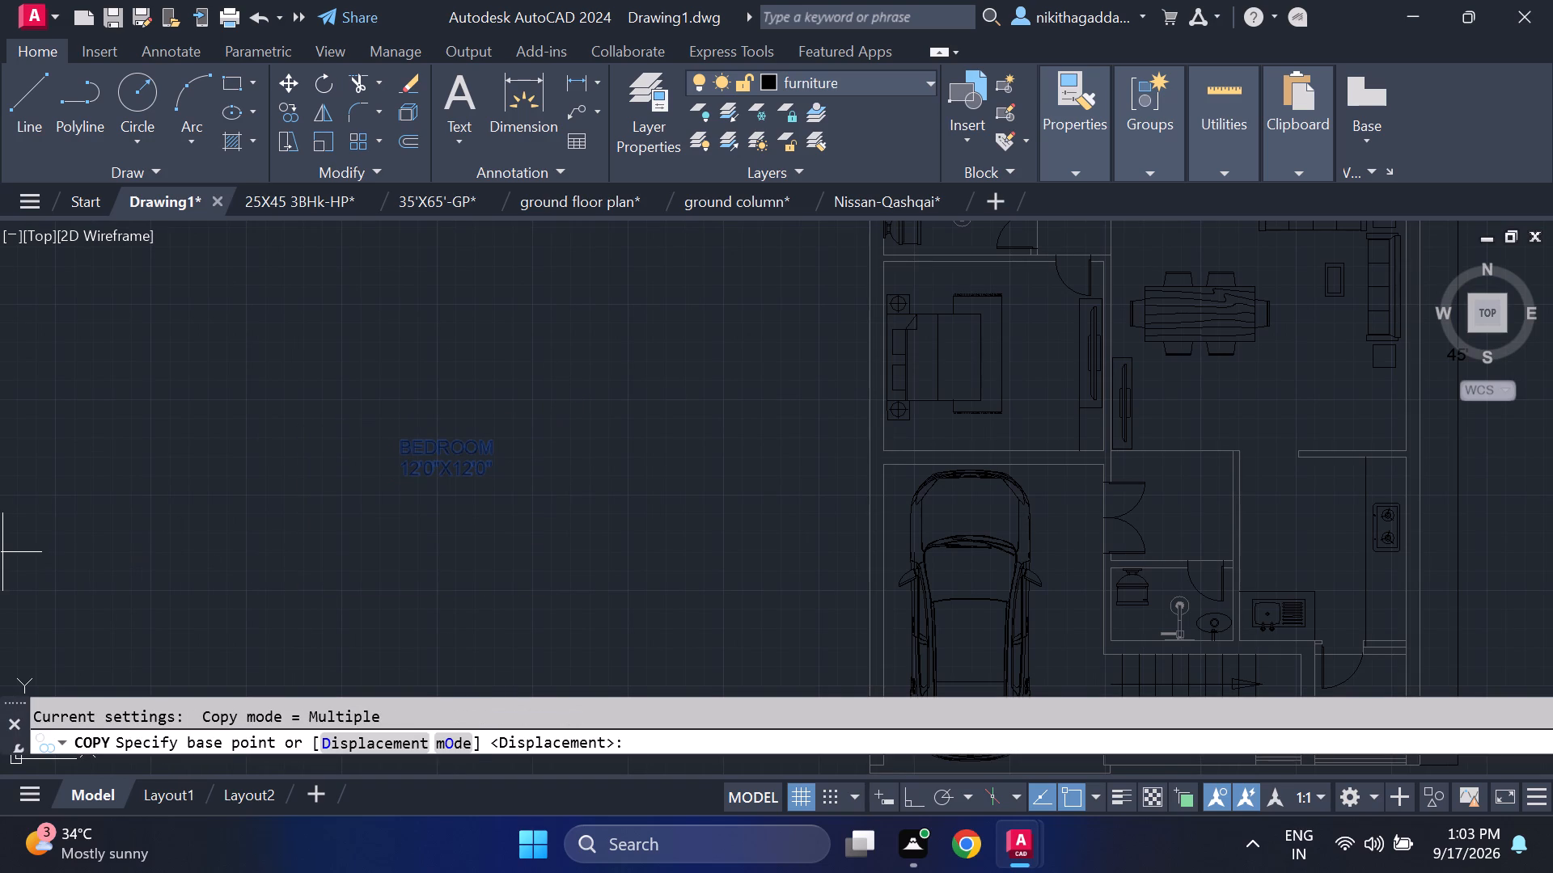
{"action": "left_click", "coordinate": [414, 479]}
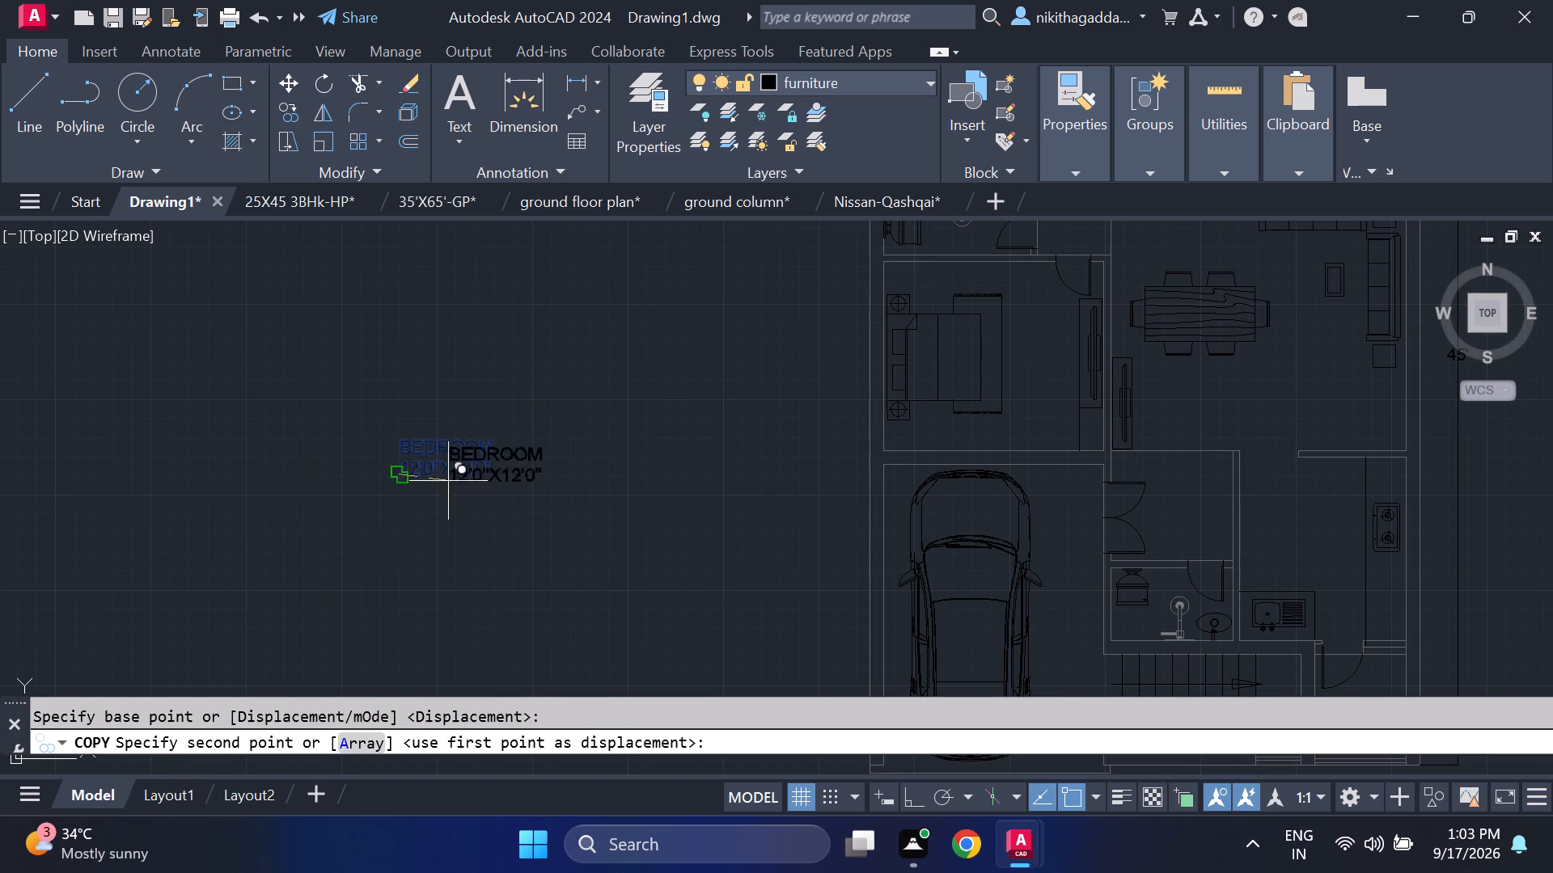
{"action": "left_click", "coordinate": [597, 471]}
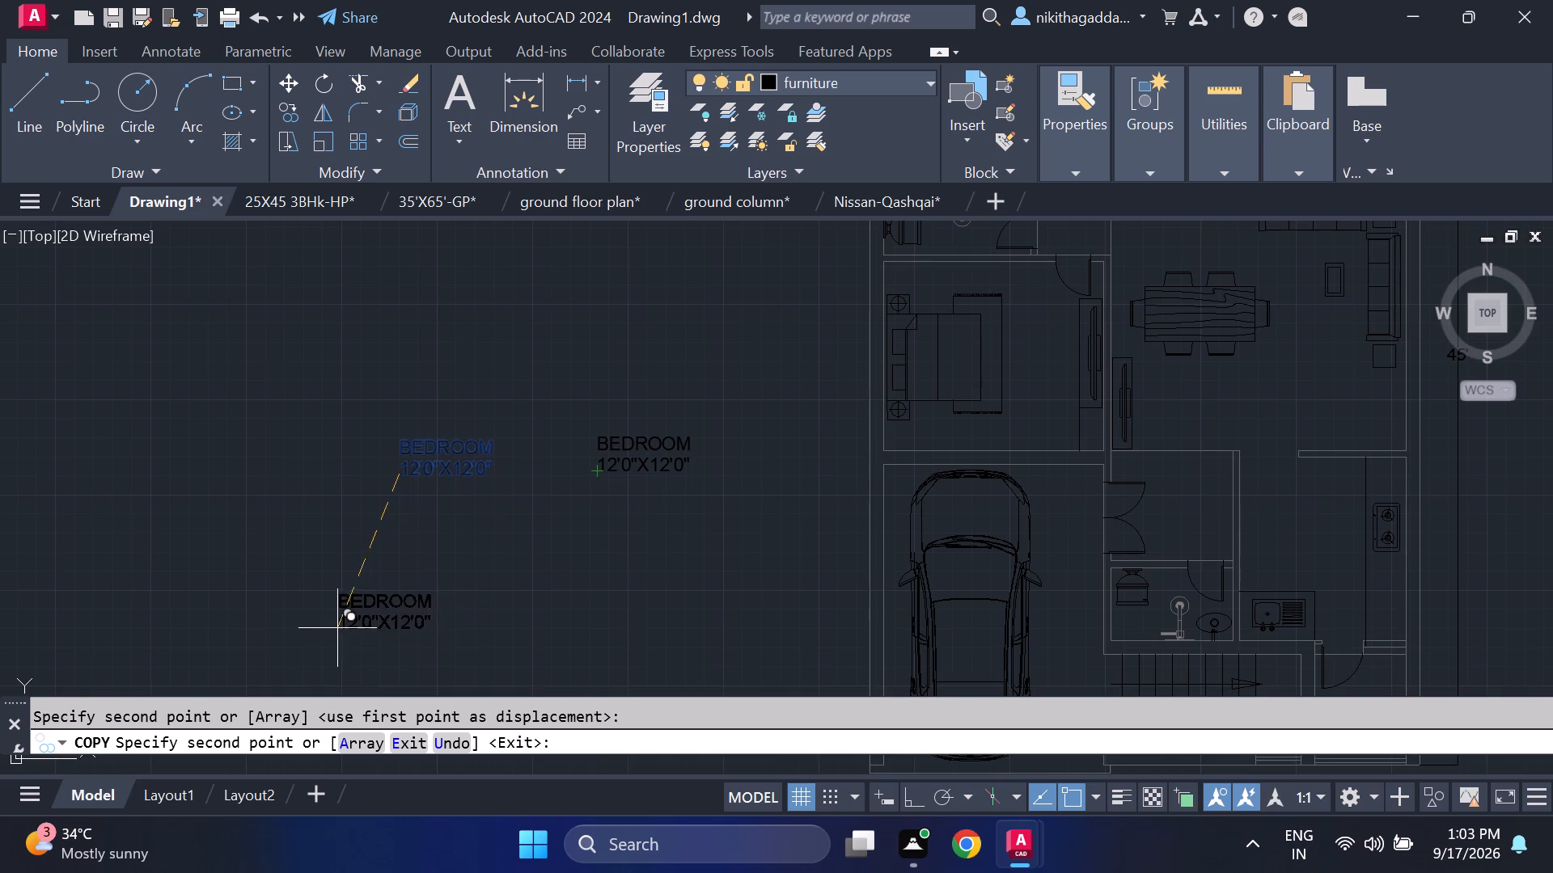
{"action": "middle_click_drag", "start_coordinate": [336, 625], "coordinate": [345, 522]}
{"action": "left_click", "coordinate": [537, 489]}
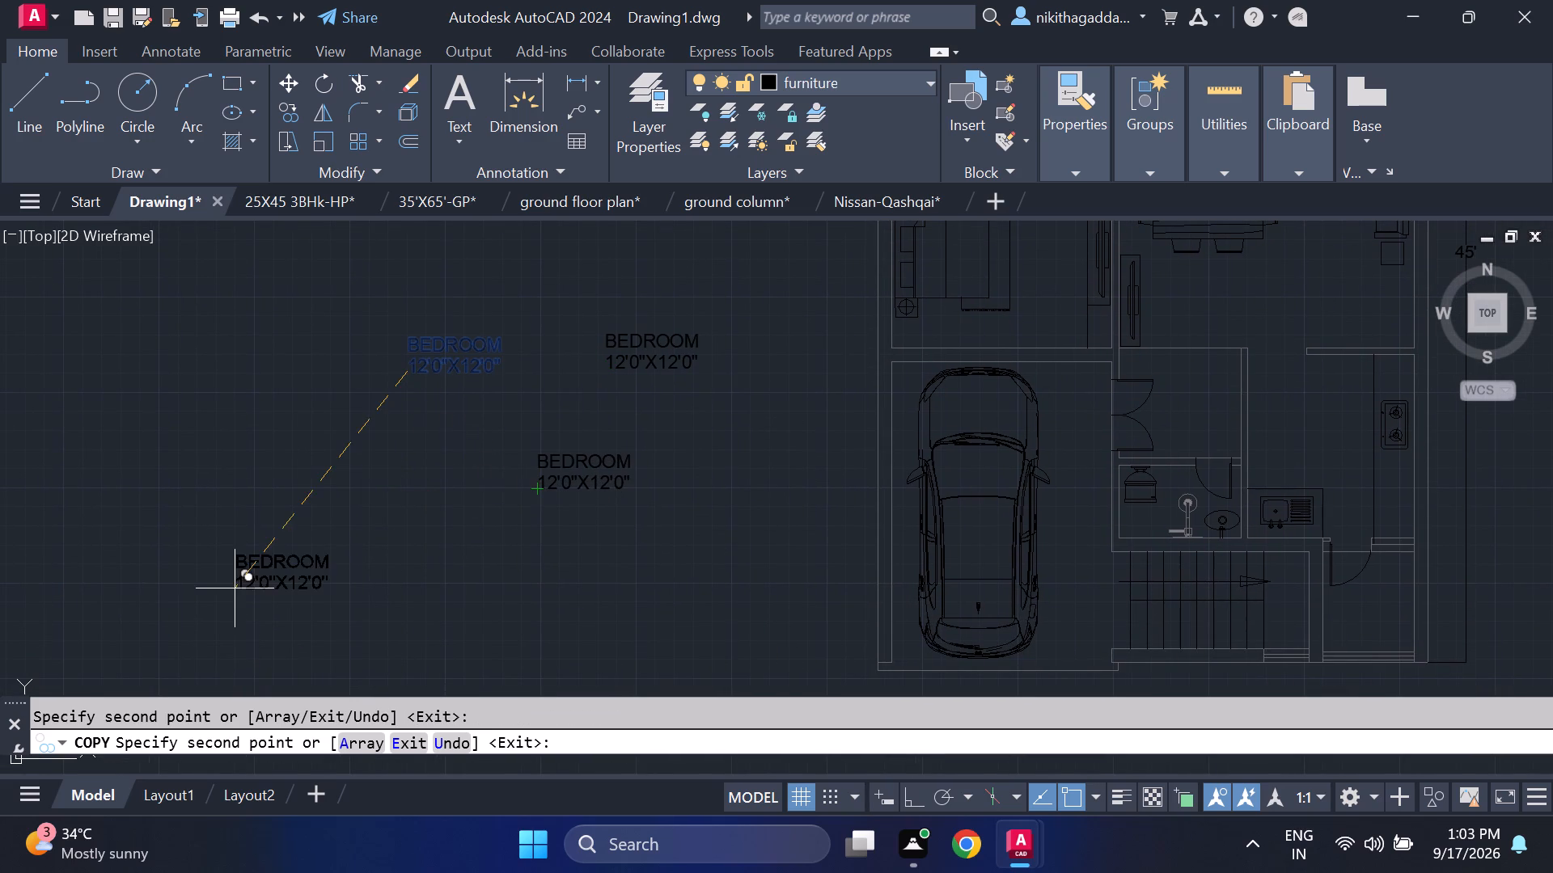
{"action": "left_click", "coordinate": [256, 559]}
{"action": "middle_click_drag", "start_coordinate": [464, 620], "coordinate": [424, 532]}
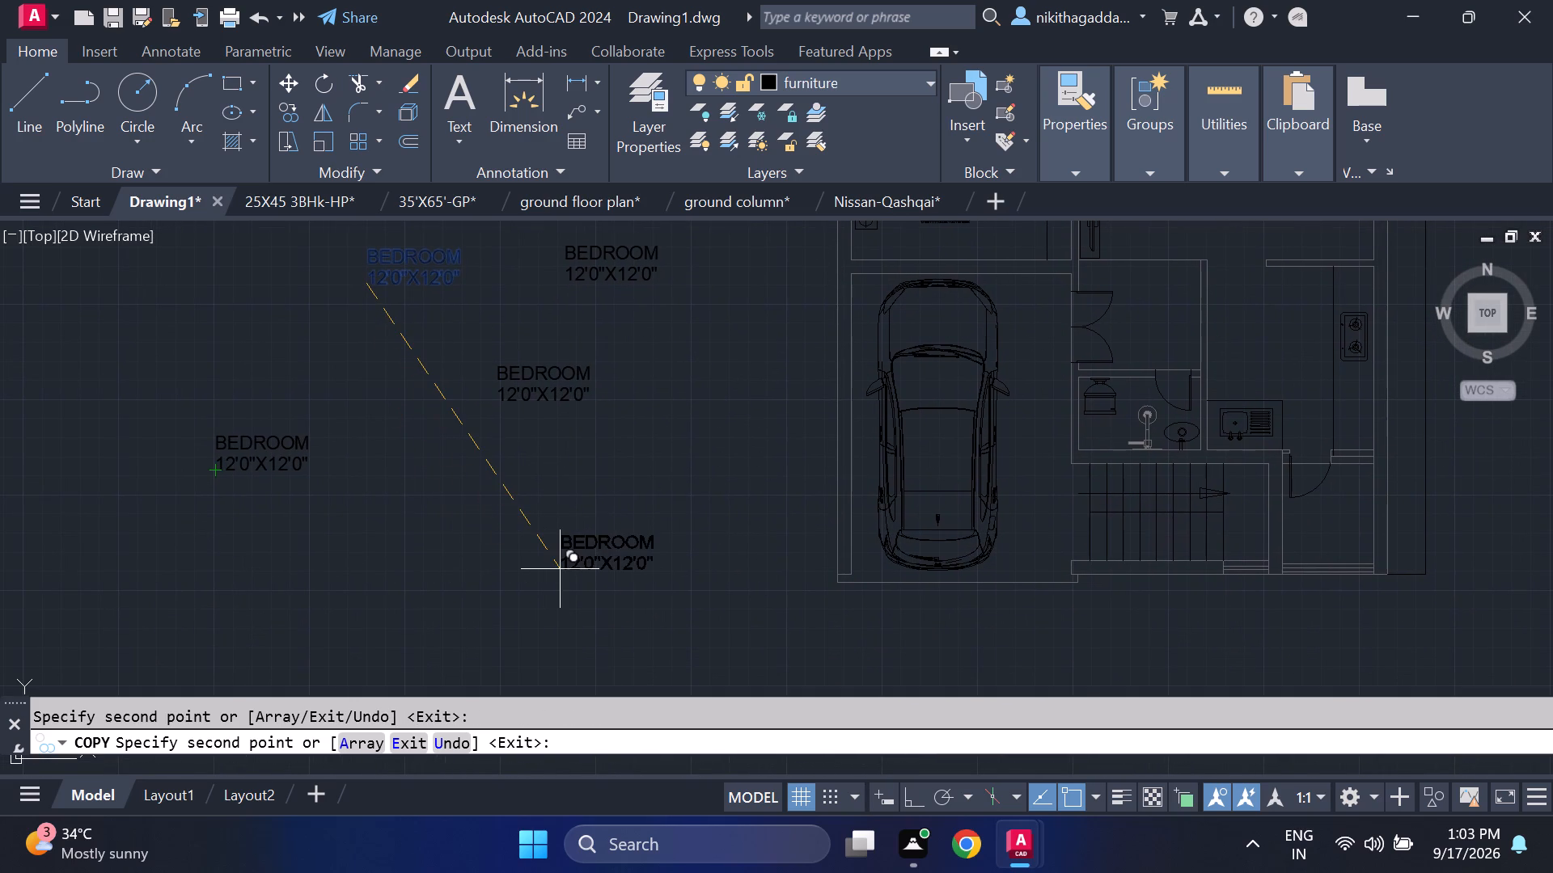
{"action": "left_click", "coordinate": [590, 526]}
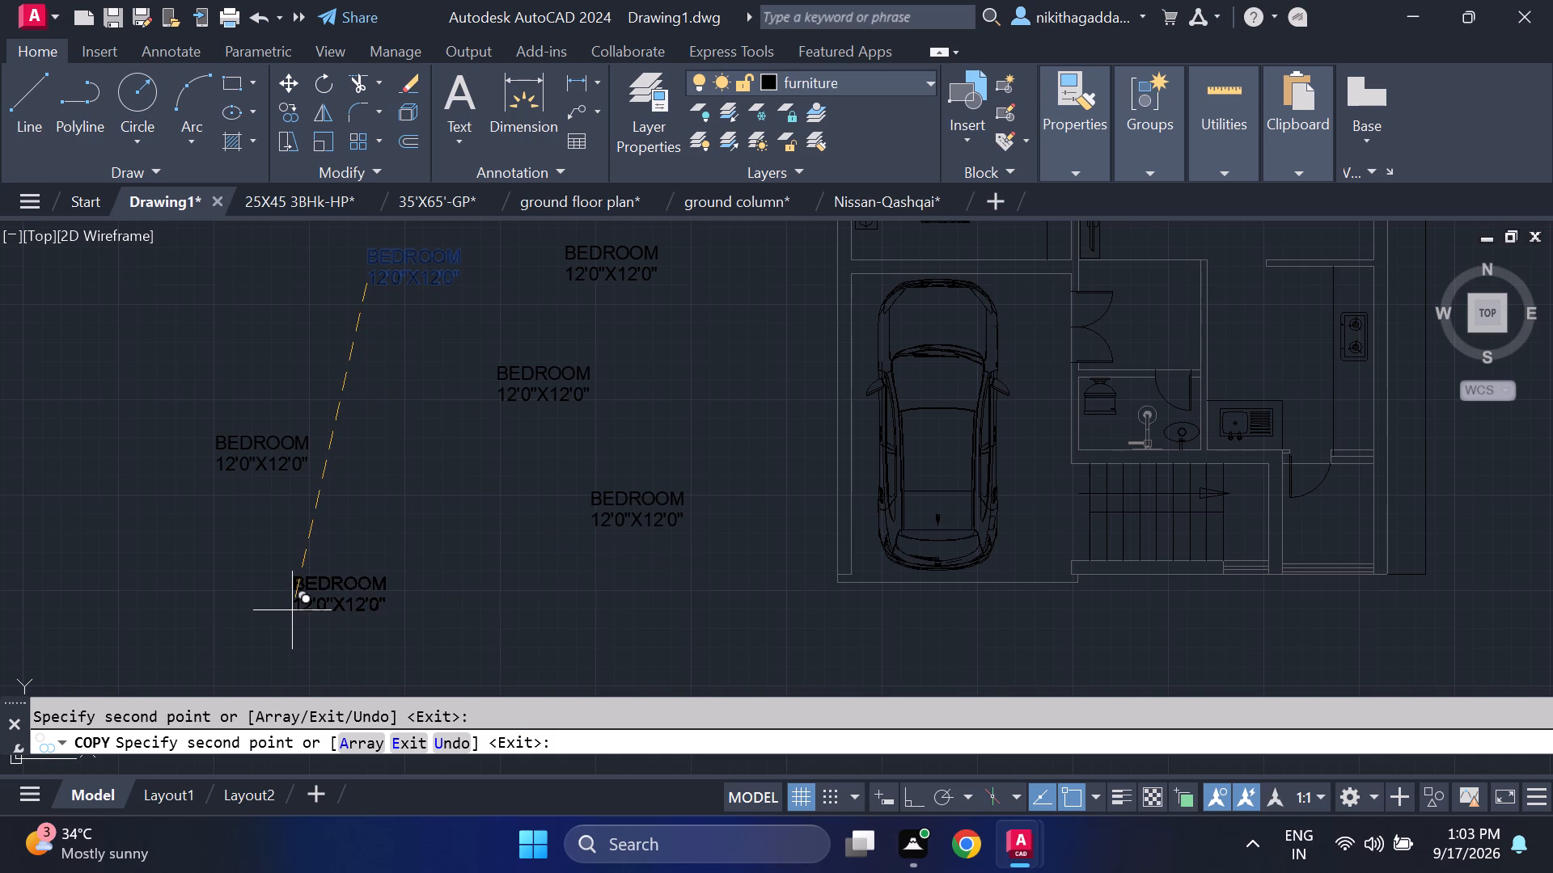
{"action": "left_click", "coordinate": [289, 584]}
Place five more copies of the BEDROOM label below the earlier ones and end the Copy command.
{"action": "middle_click_drag", "start_coordinate": [540, 585], "coordinate": [519, 543]}
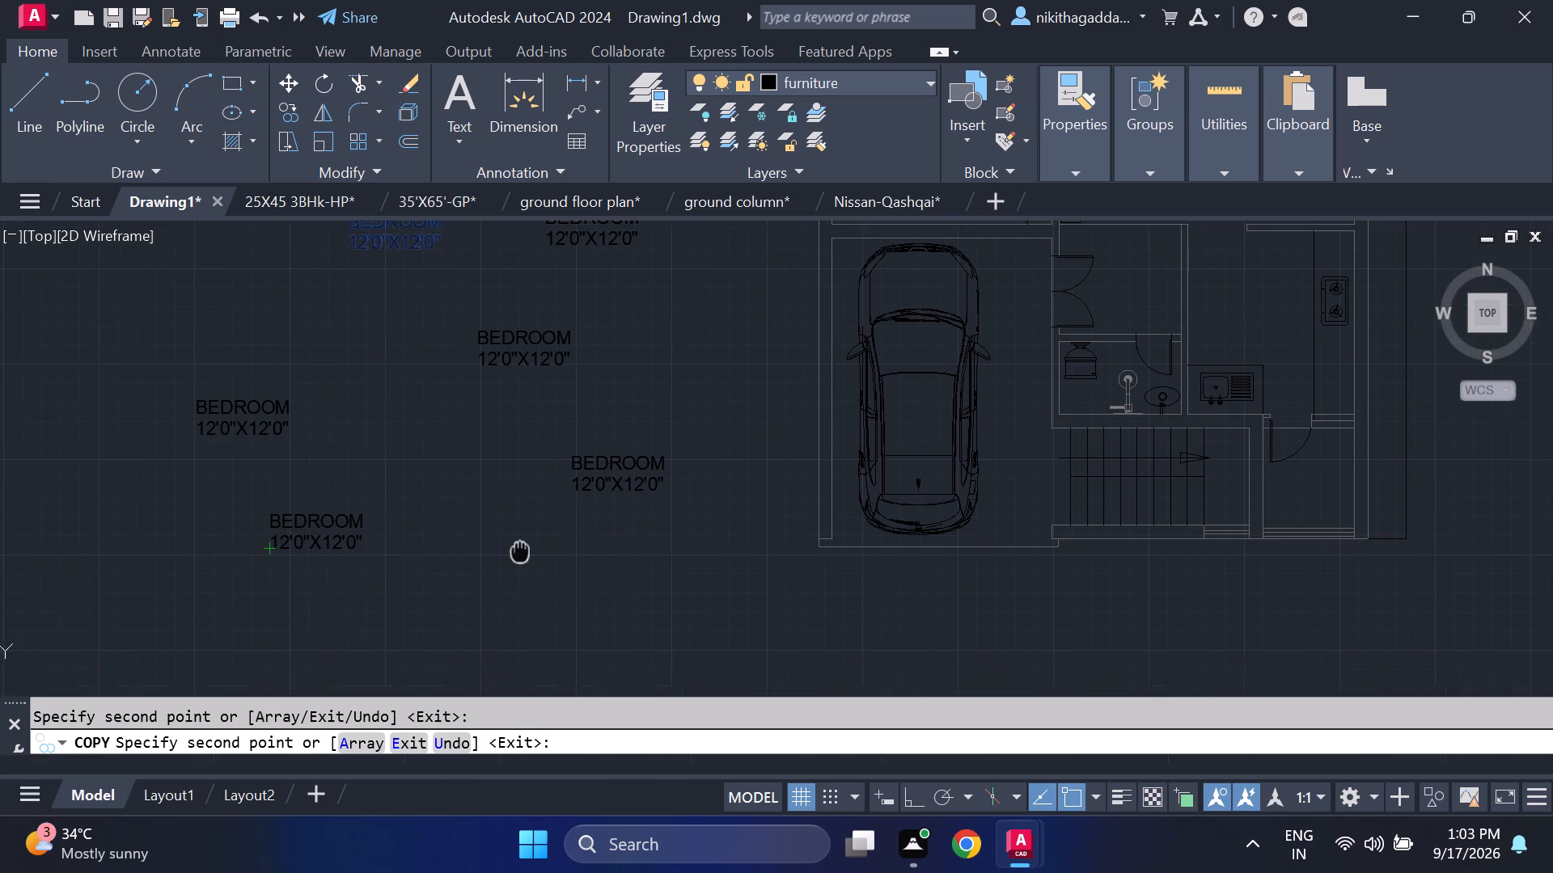
{"action": "middle_click_drag", "start_coordinate": [519, 543], "coordinate": [502, 481]}
{"action": "left_click", "coordinate": [455, 549]}
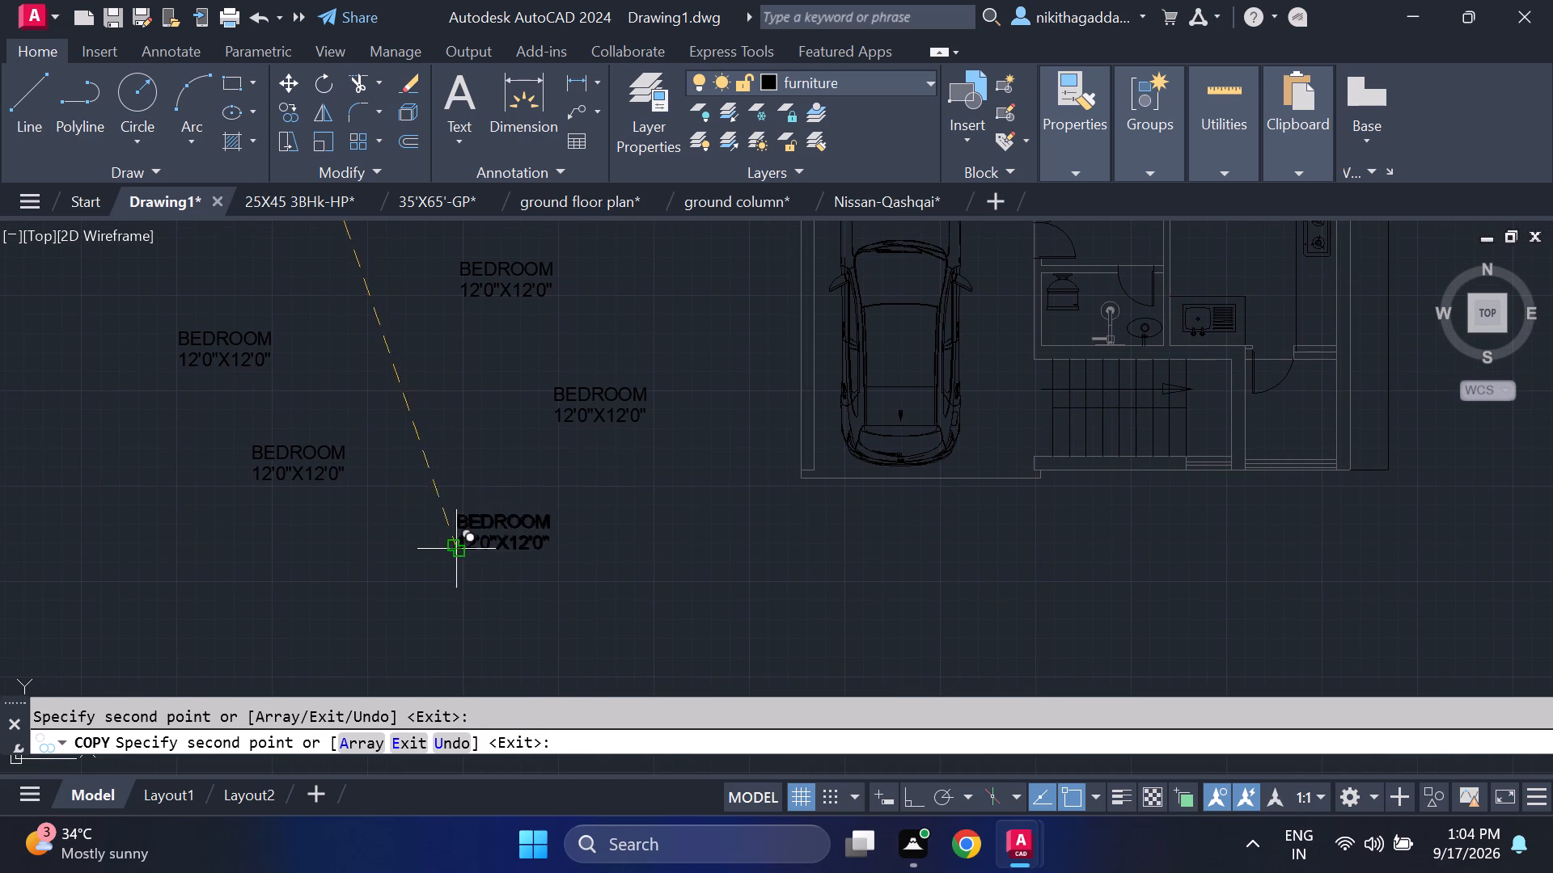
{"action": "left_click", "coordinate": [708, 560]}
{"action": "scroll", "coordinate": [562, 652], "scroll_direction": "down", "scroll_amount": 1}
{"action": "middle_click_drag", "start_coordinate": [552, 647], "coordinate": [549, 644]}
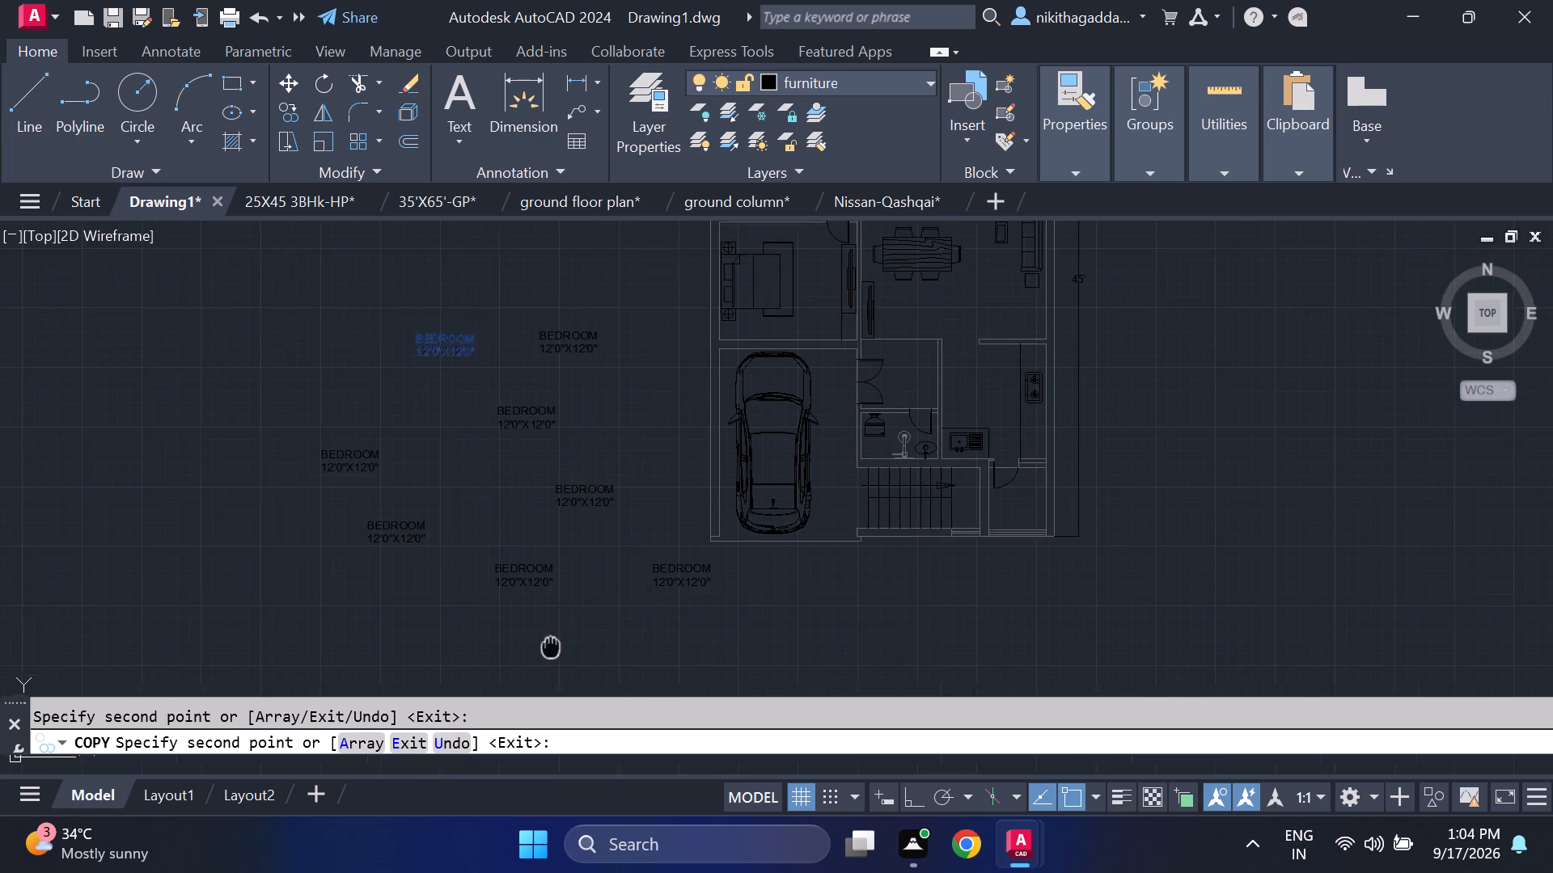
{"action": "middle_click_drag", "start_coordinate": [549, 644], "coordinate": [536, 553]}
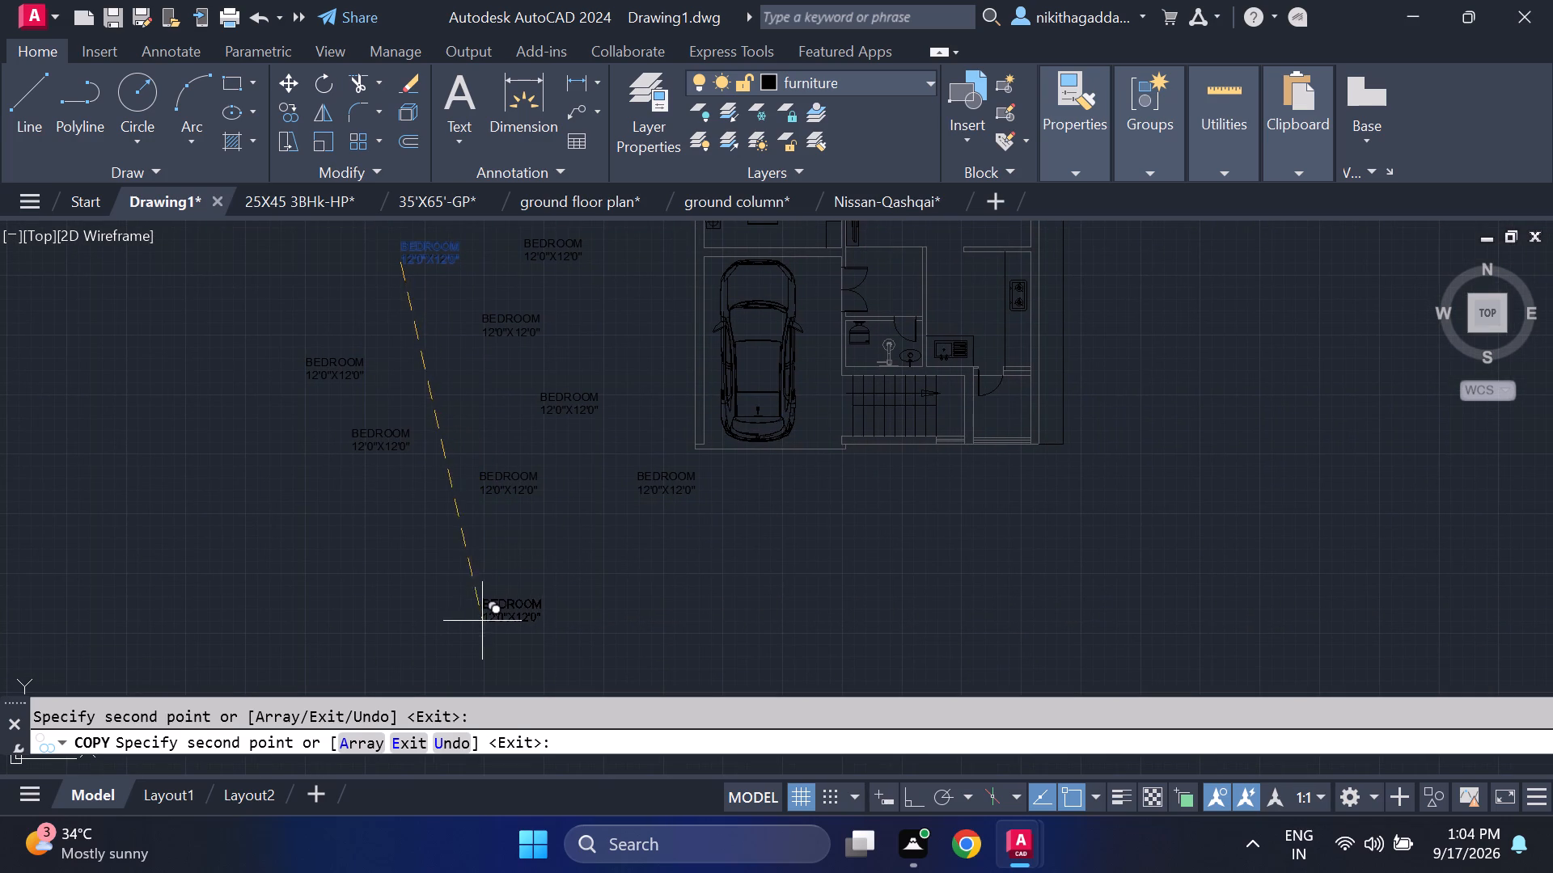
{"action": "left_click", "coordinate": [543, 563]}
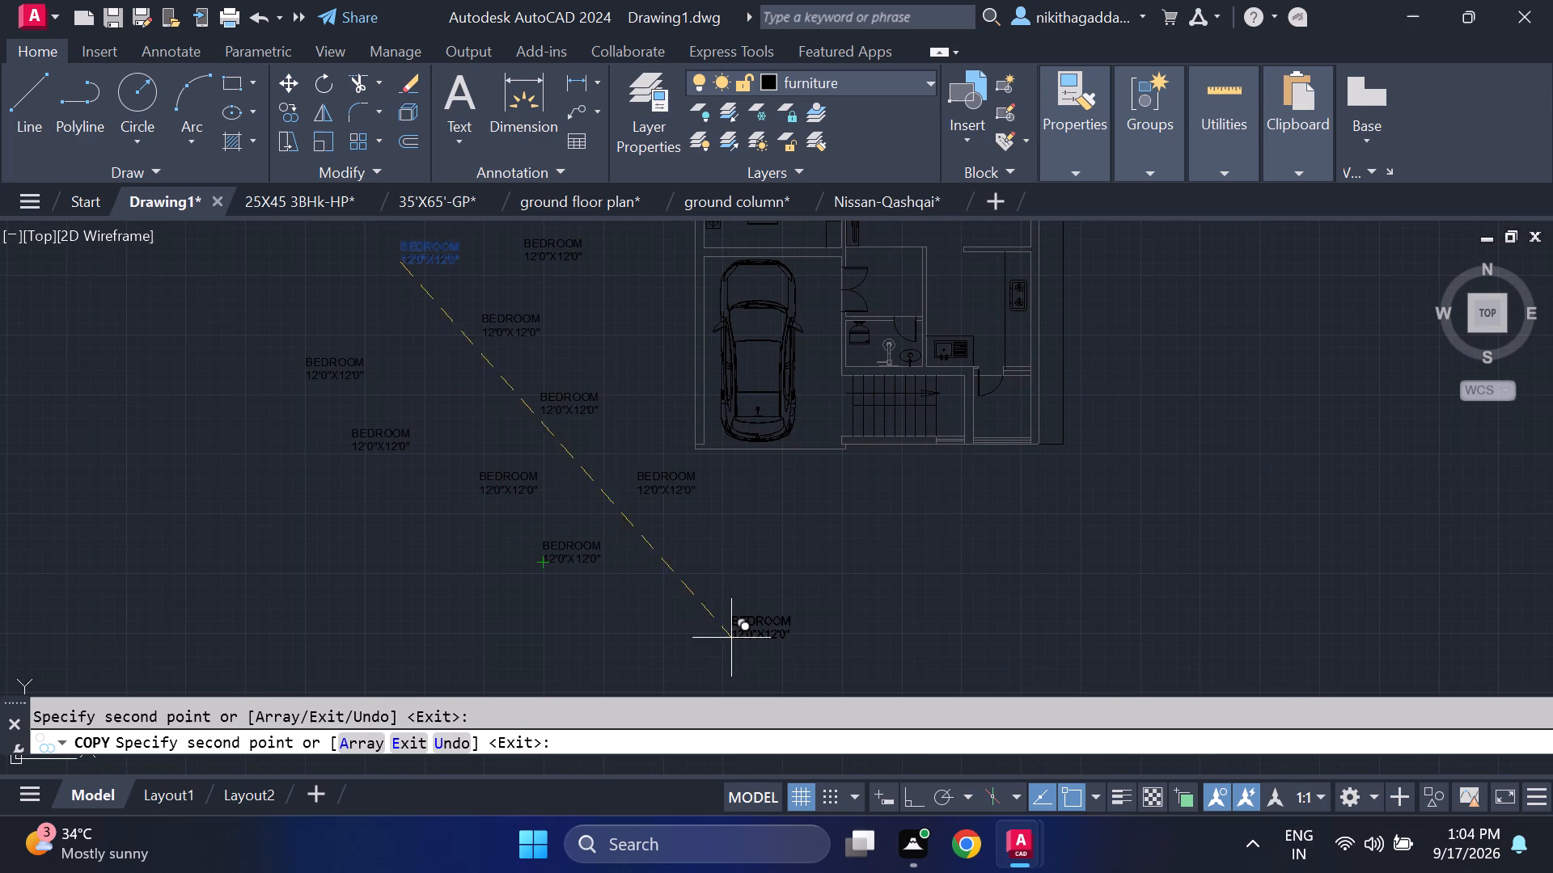
{"action": "left_click", "coordinate": [683, 613]}
{"action": "left_click", "coordinate": [355, 608]}
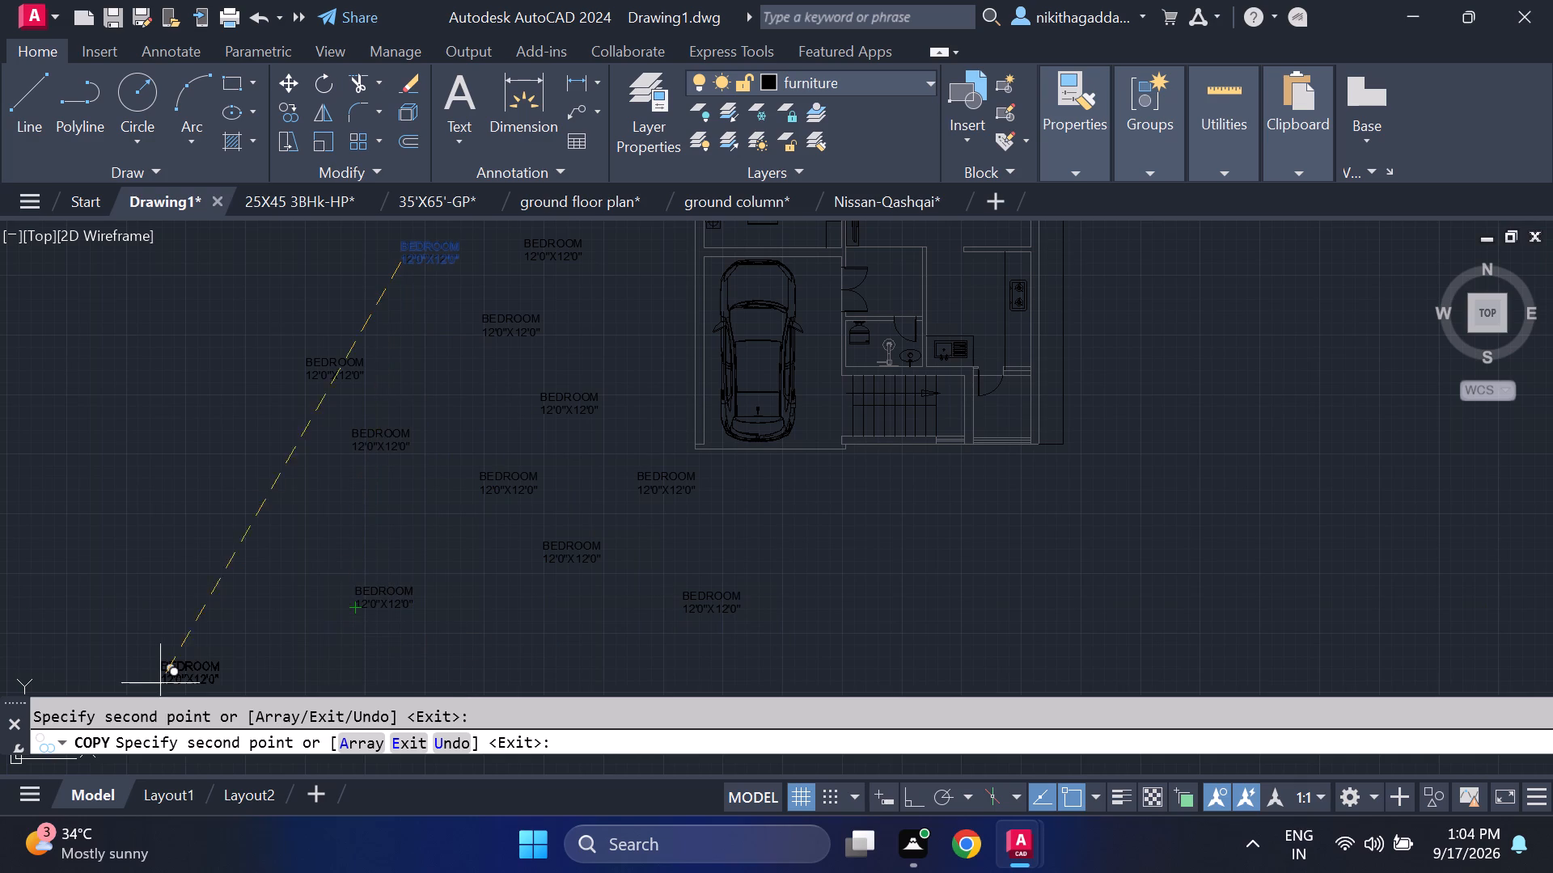
{"action": "key", "text": "Escape"}
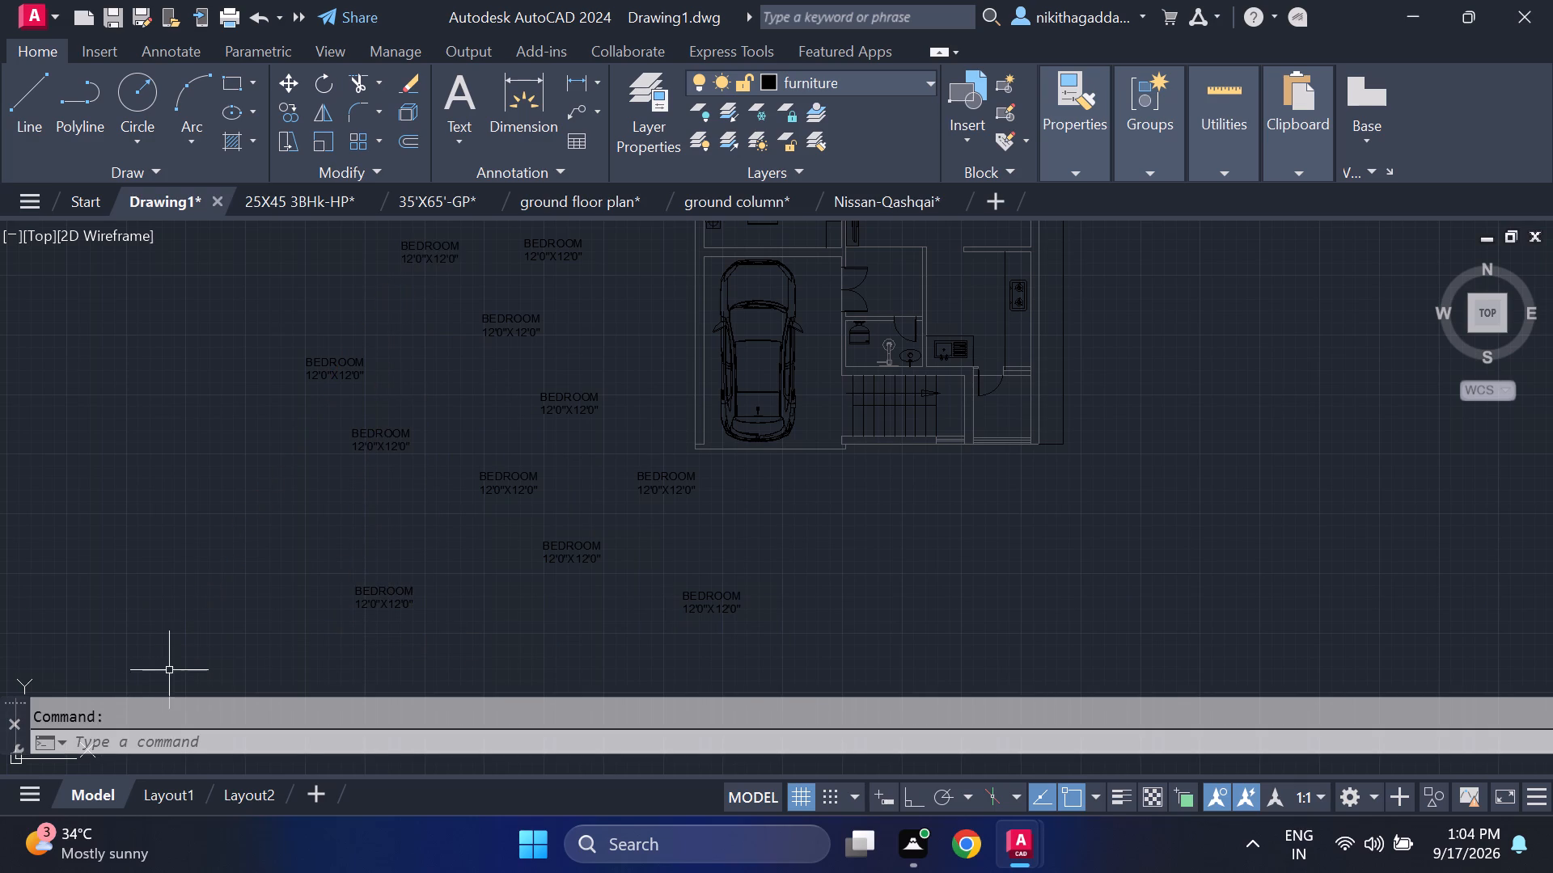
Change the BEDROOM line of the lower-left label copy to PORCH.
{"action": "scroll", "coordinate": [420, 597], "scroll_direction": "up", "scroll_amount": 2}
{"action": "double_click", "coordinate": [370, 575]}
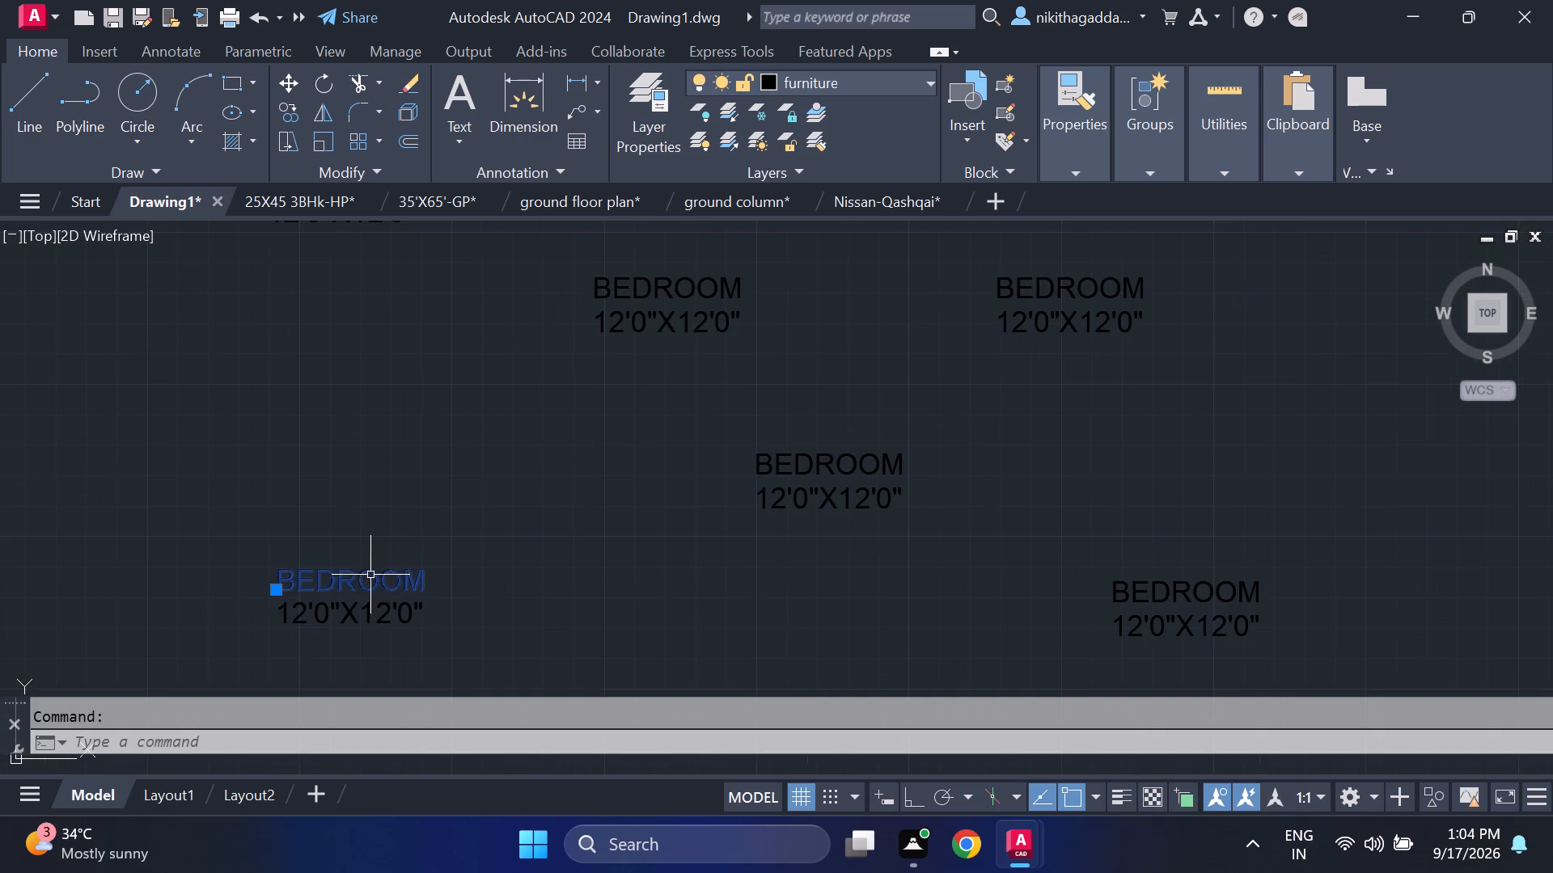
{"action": "key", "text": "Delete"}
{"action": "type", "text": "PORCH"}
{"action": "key", "text": "Return"}
Change the size line under PORCH to 12'0"X16'8".
{"action": "key", "text": "Return"}
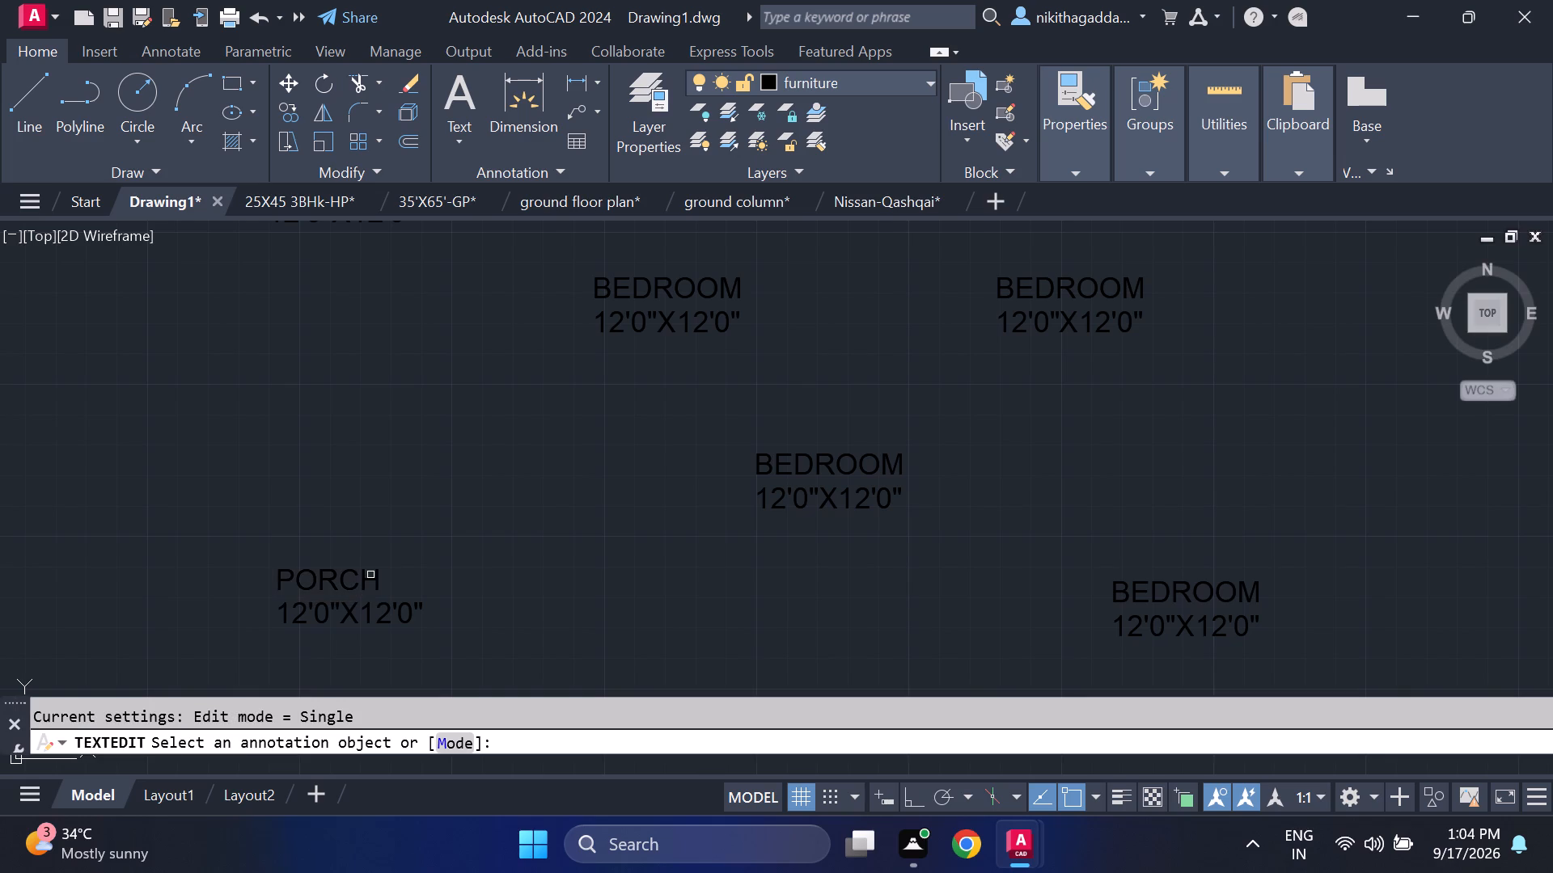
{"action": "left_click", "coordinate": [300, 621]}
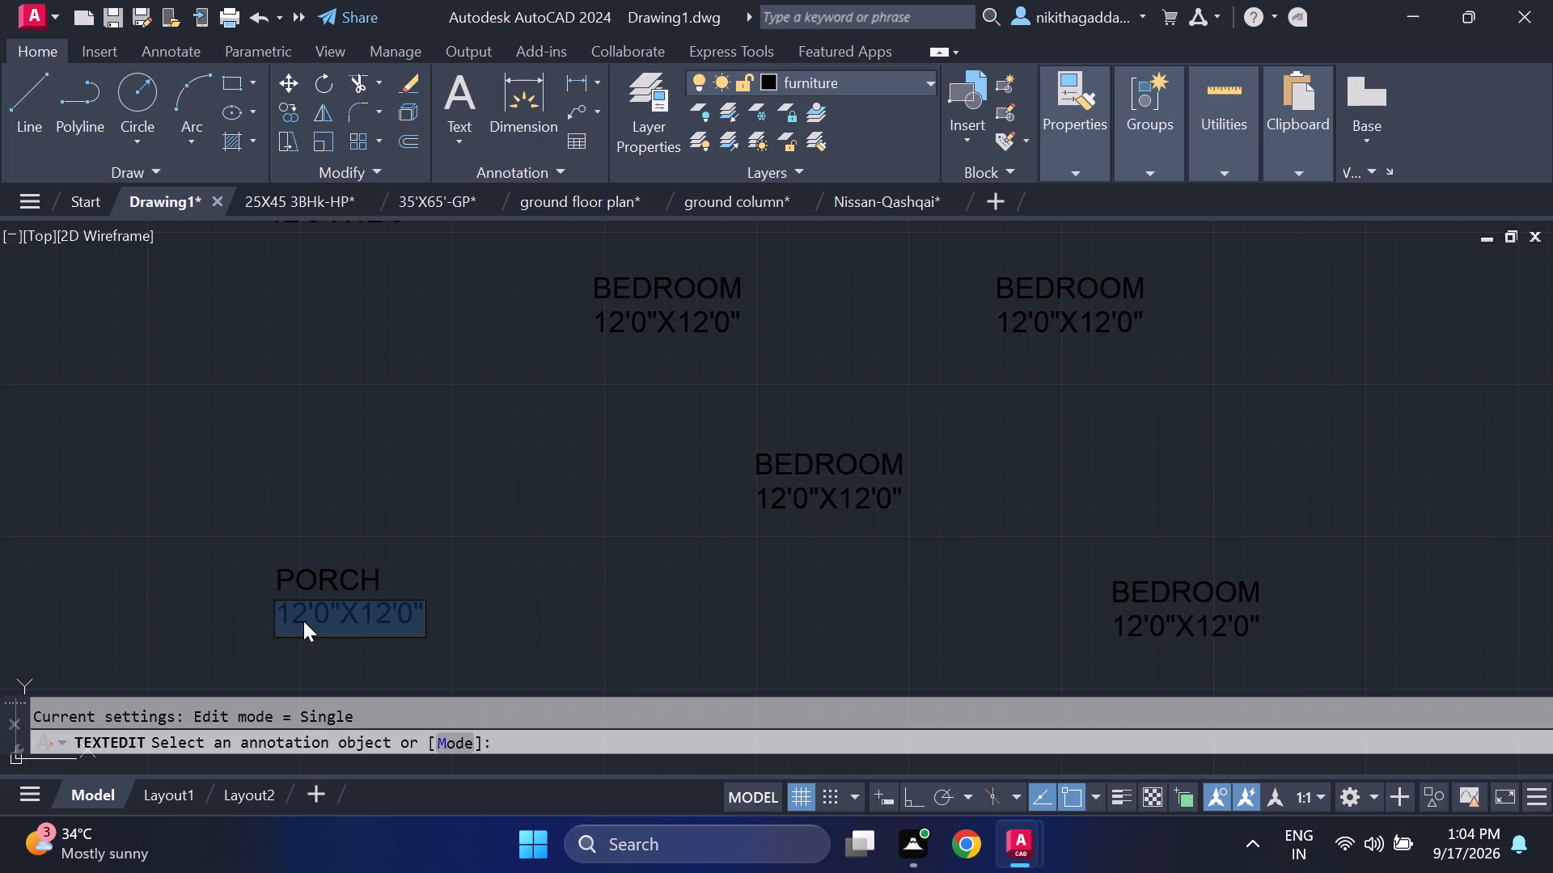
{"action": "left_click", "coordinate": [387, 611]}
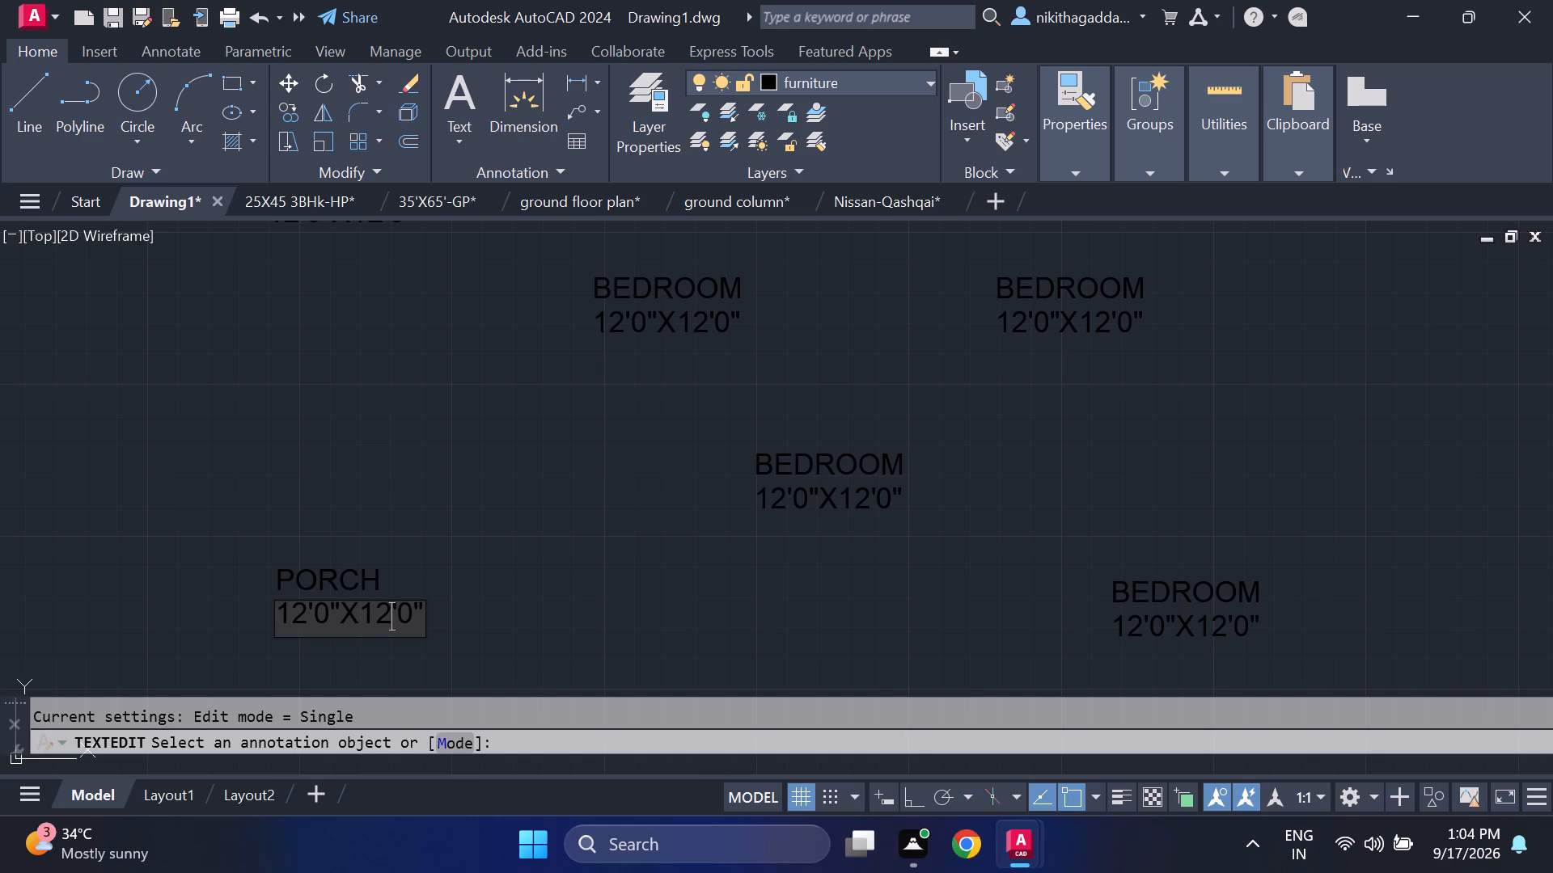
{"action": "key", "text": "BackSpace"}
{"action": "key", "text": "6"}
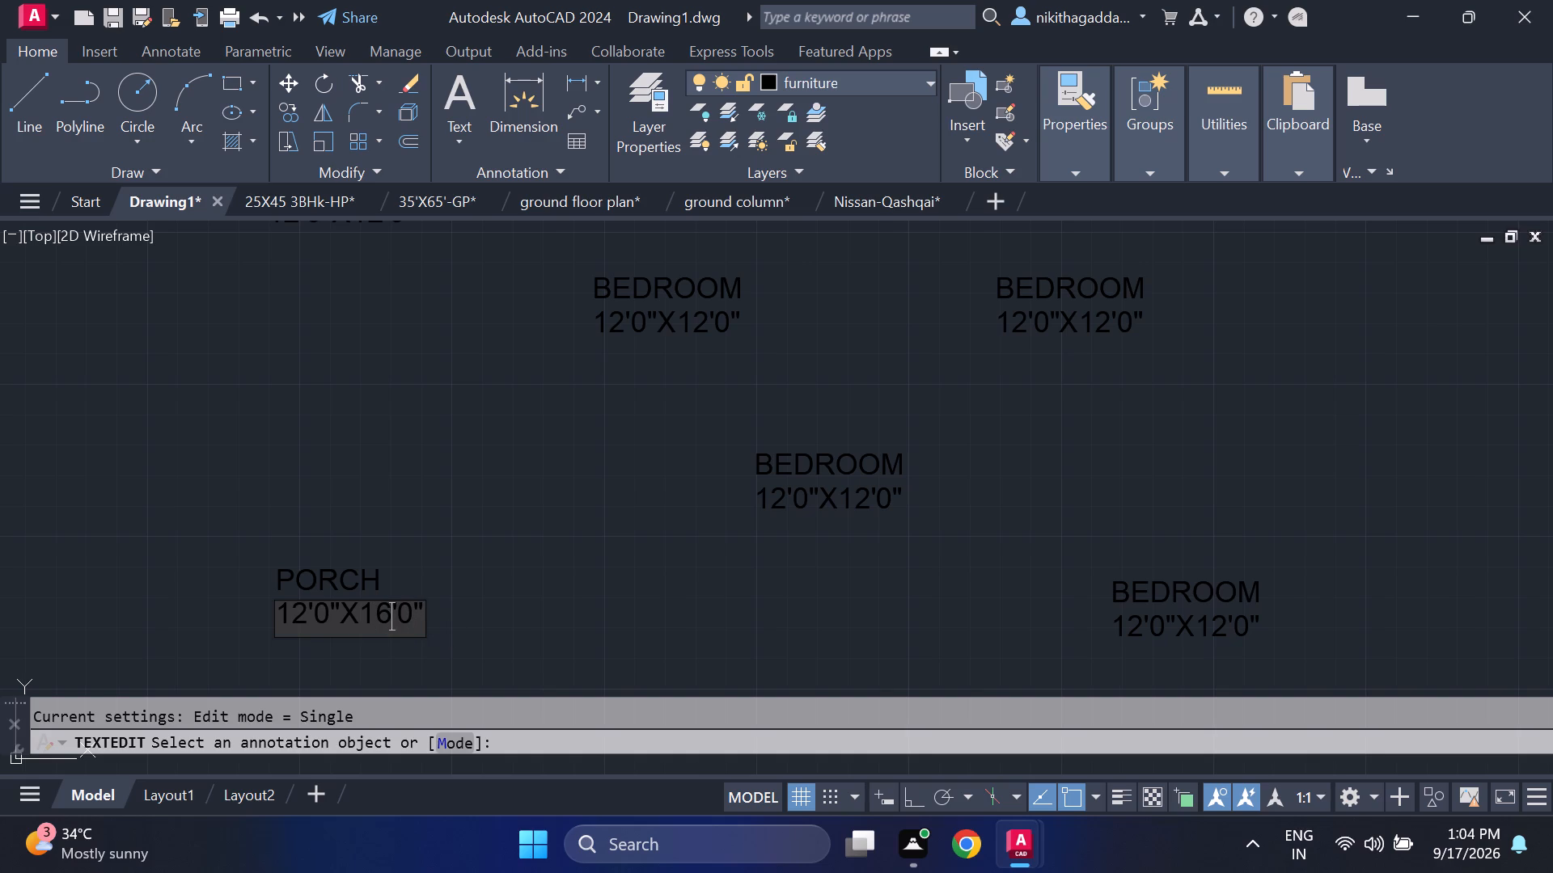
{"action": "left_click", "coordinate": [413, 616]}
{"action": "key", "text": "BackSpace"}
{"action": "key", "text": "8"}
{"action": "key", "text": "Return"}
Change the BEDROOM line of the label copy between PORCH and the lowest right-hand copy to TOILET.
{"action": "key", "text": "Return"}
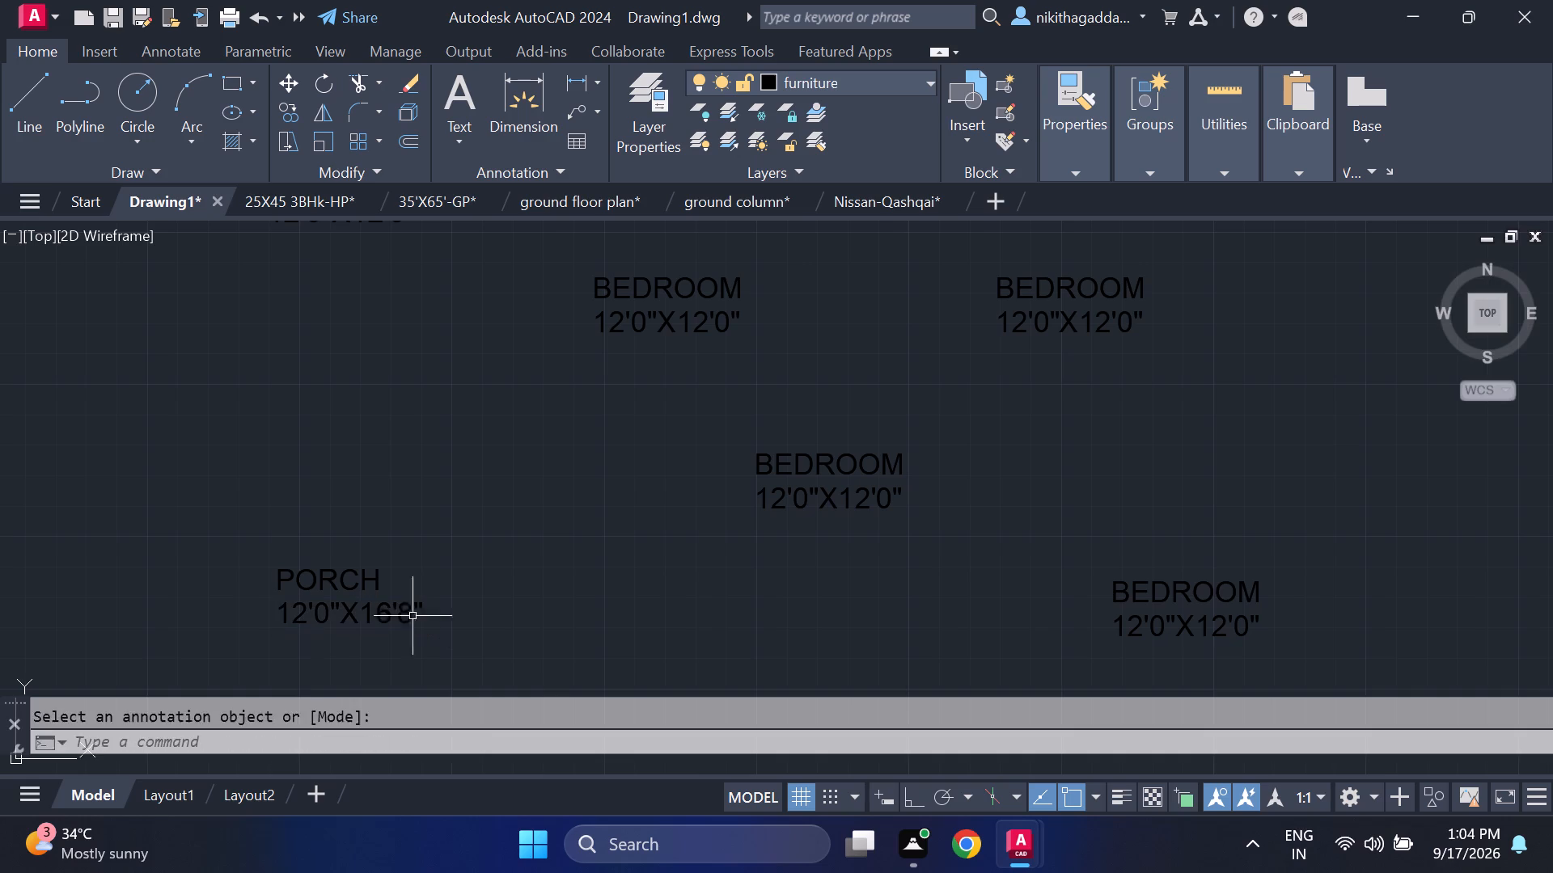
{"action": "scroll", "coordinate": [430, 596], "scroll_direction": "down", "scroll_amount": 3}
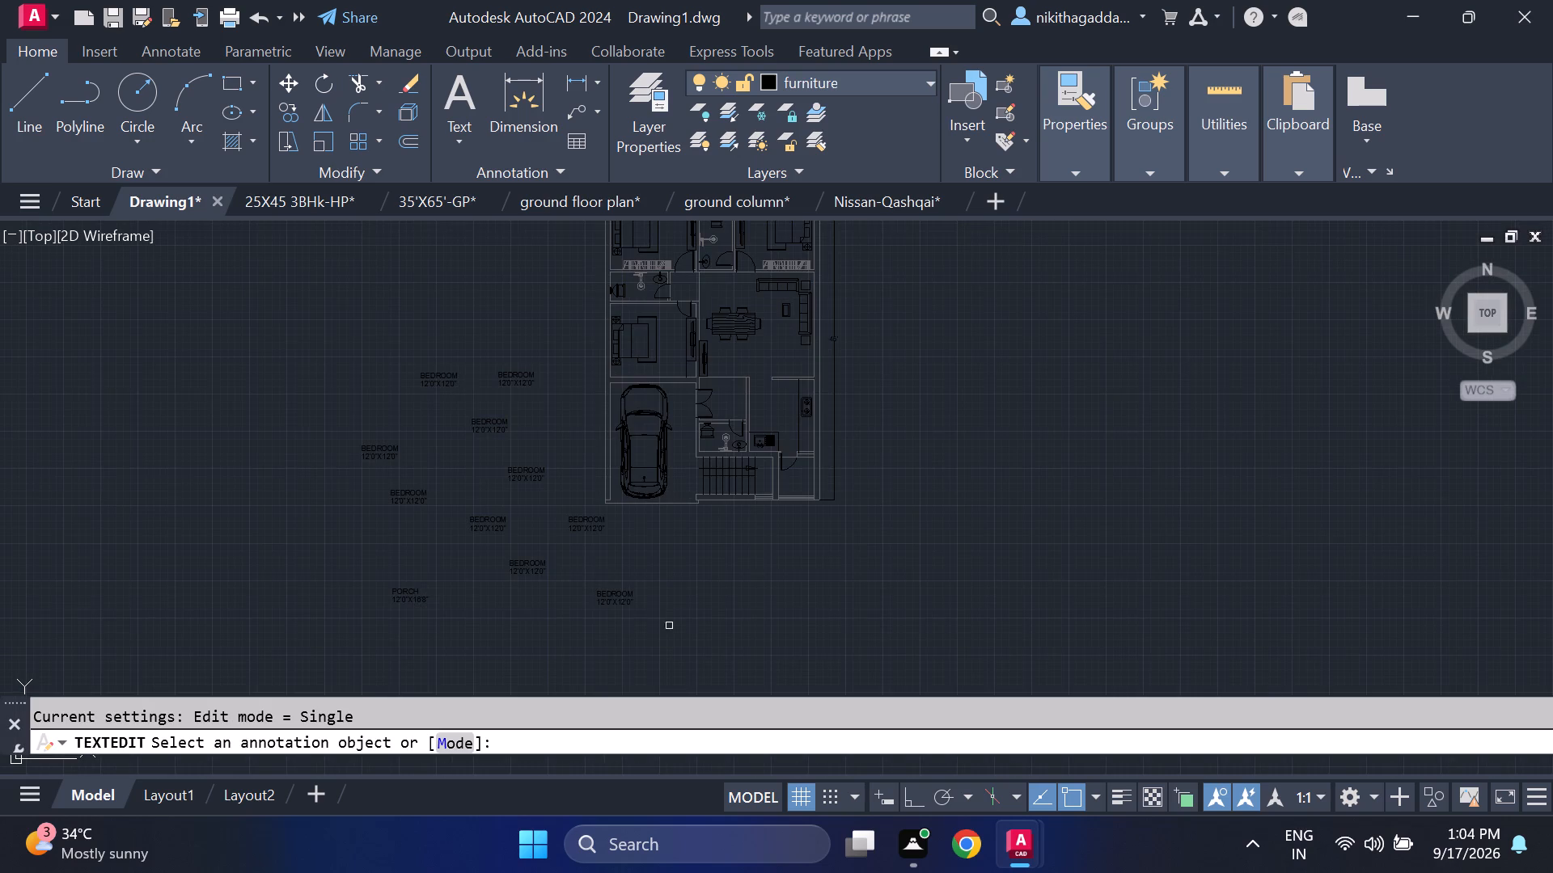
{"action": "scroll", "coordinate": [534, 608], "scroll_direction": "up", "scroll_amount": 2}
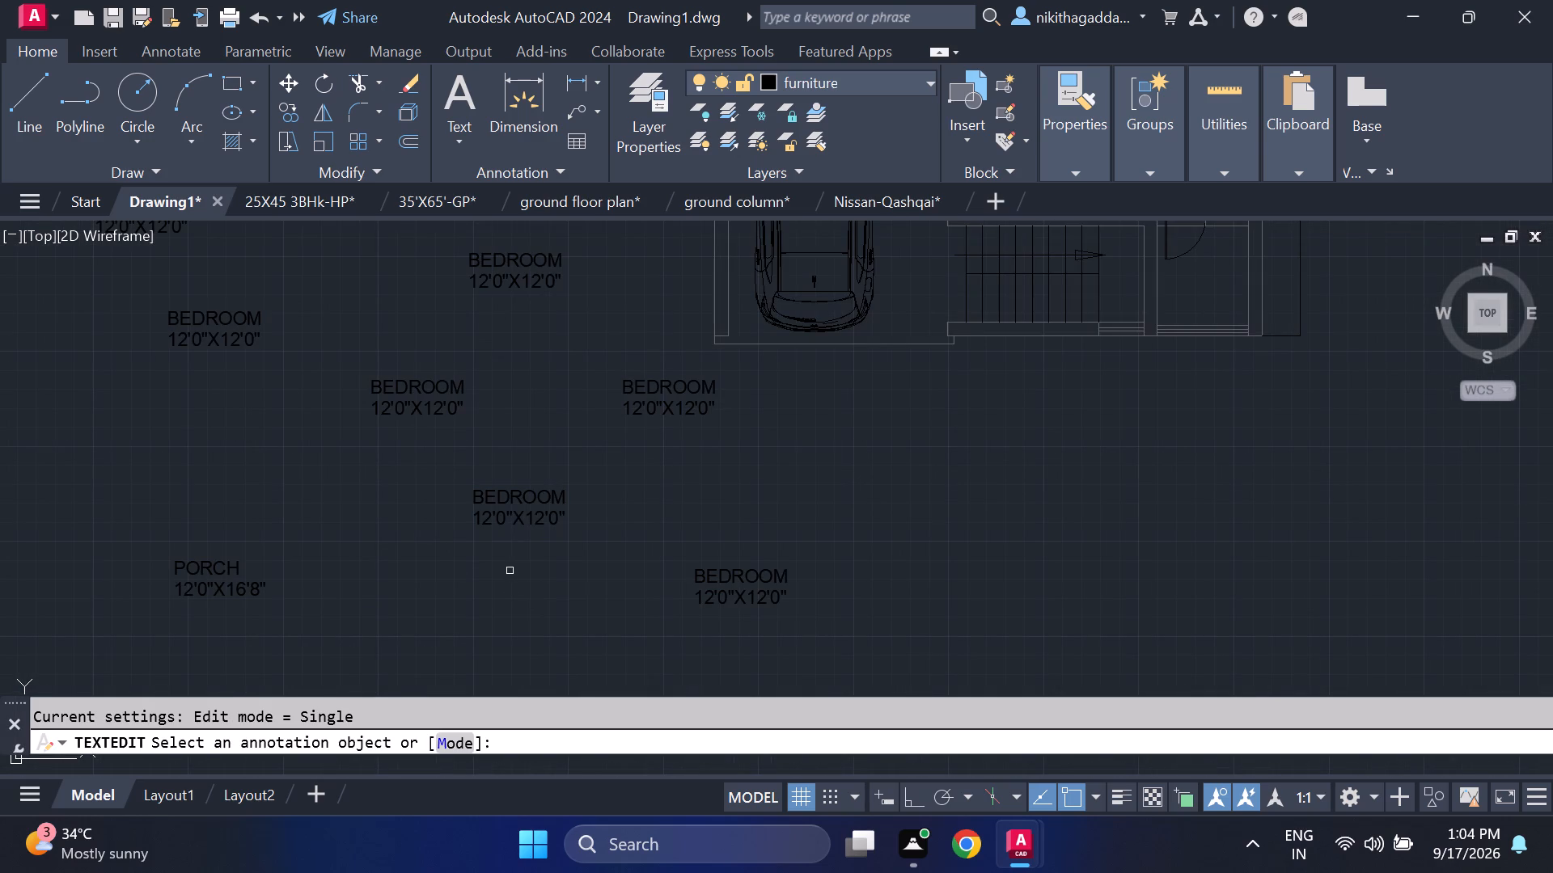
{"action": "scroll", "coordinate": [522, 500], "scroll_direction": "up", "scroll_amount": 2}
{"action": "left_click", "coordinate": [522, 500]}
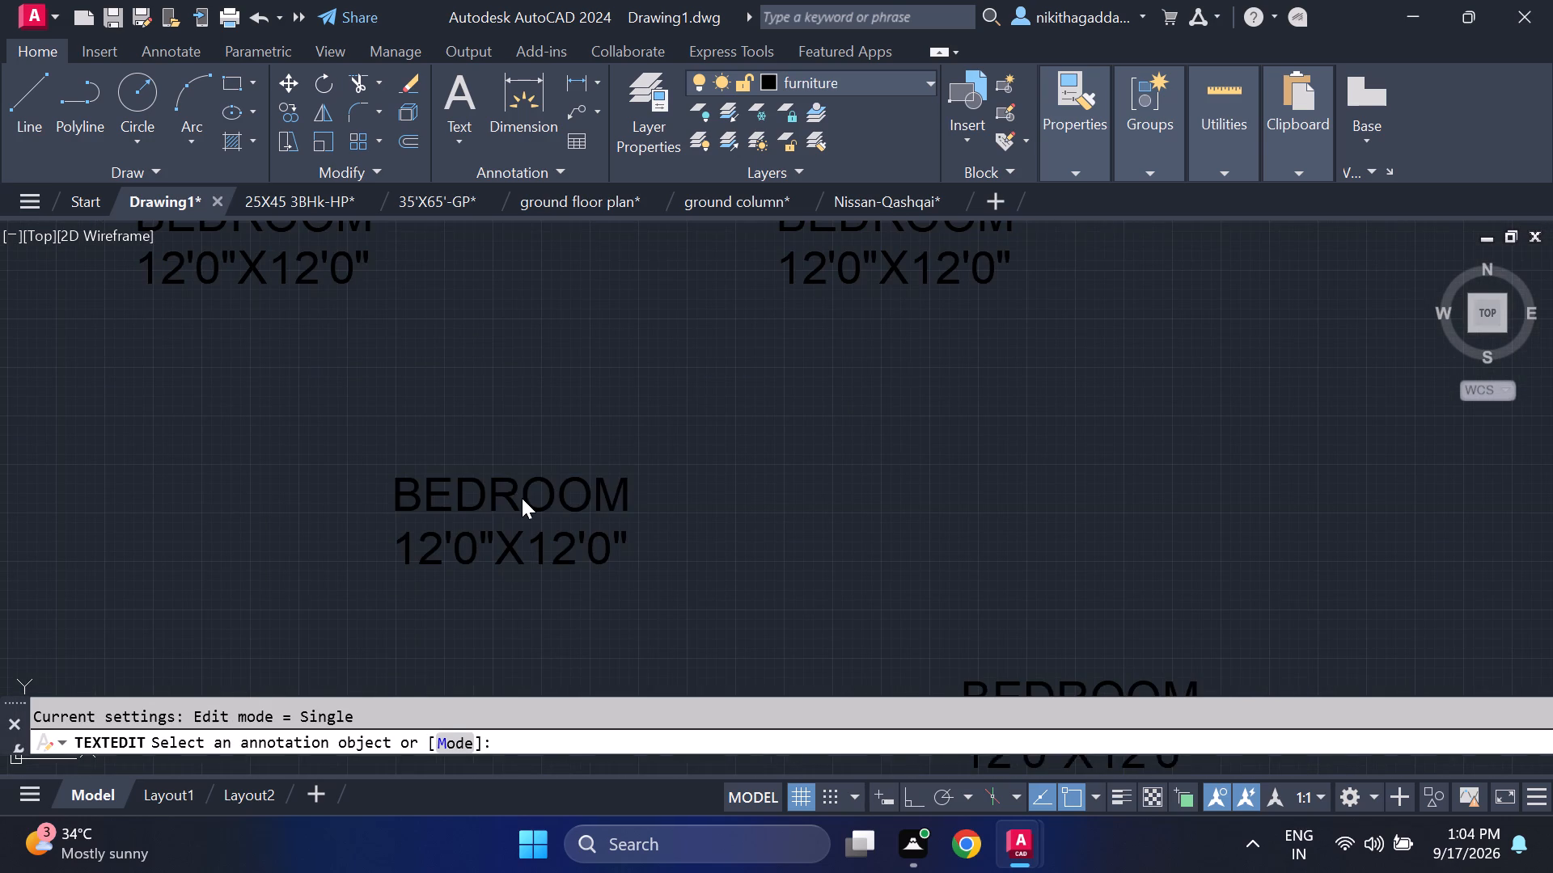
{"action": "key", "text": "Delete"}
{"action": "type", "text": "TOILET"}
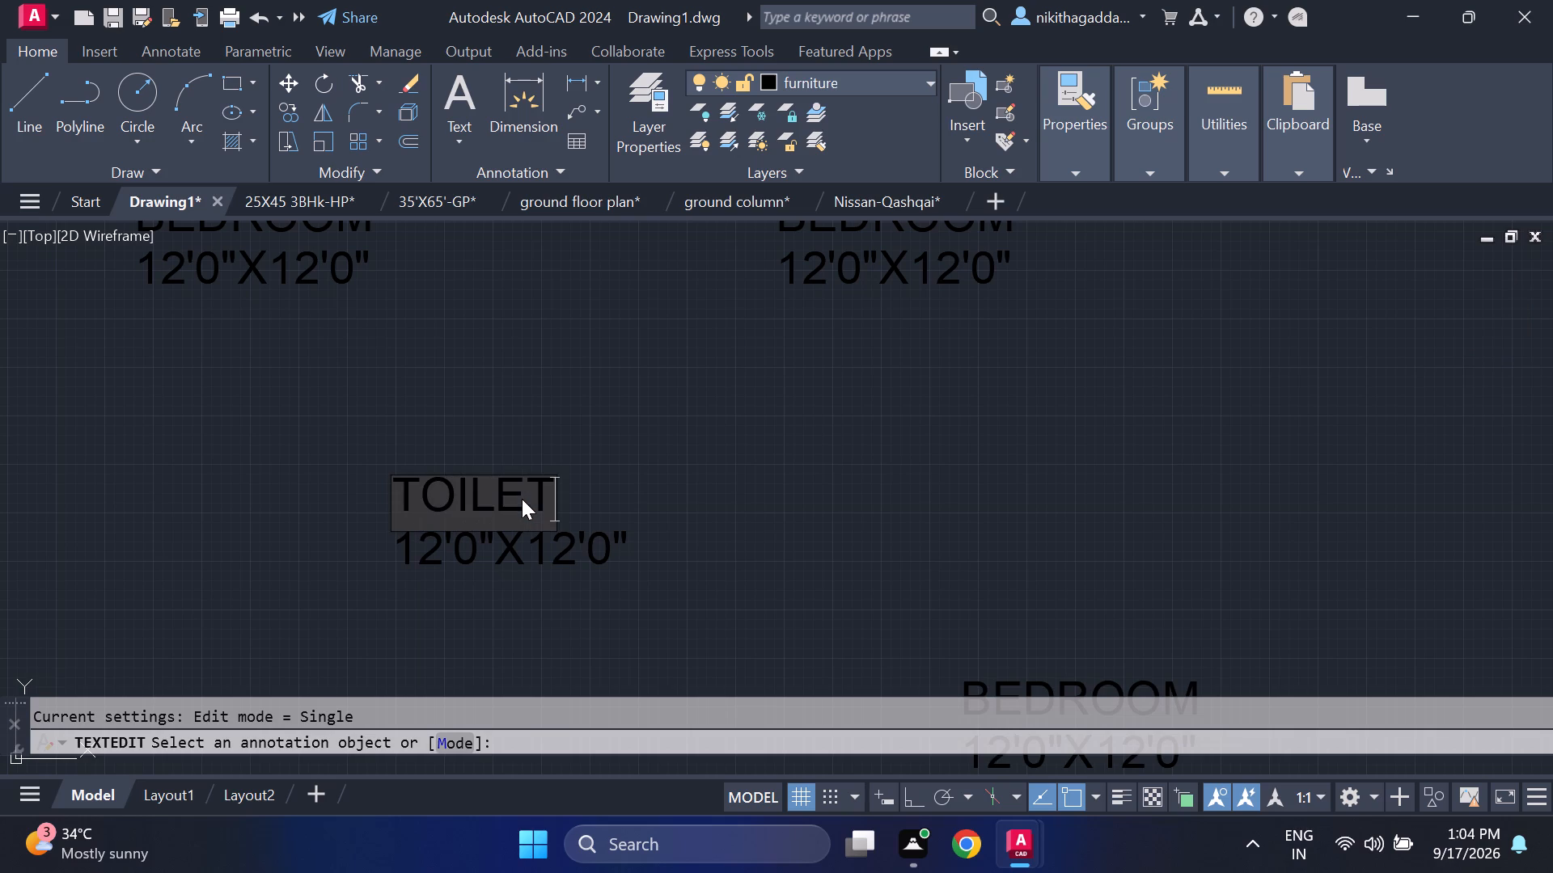
{"action": "key", "text": "Return"}
Change the size line under TOILET to 6'8"X4'0".
{"action": "key", "text": "Return"}
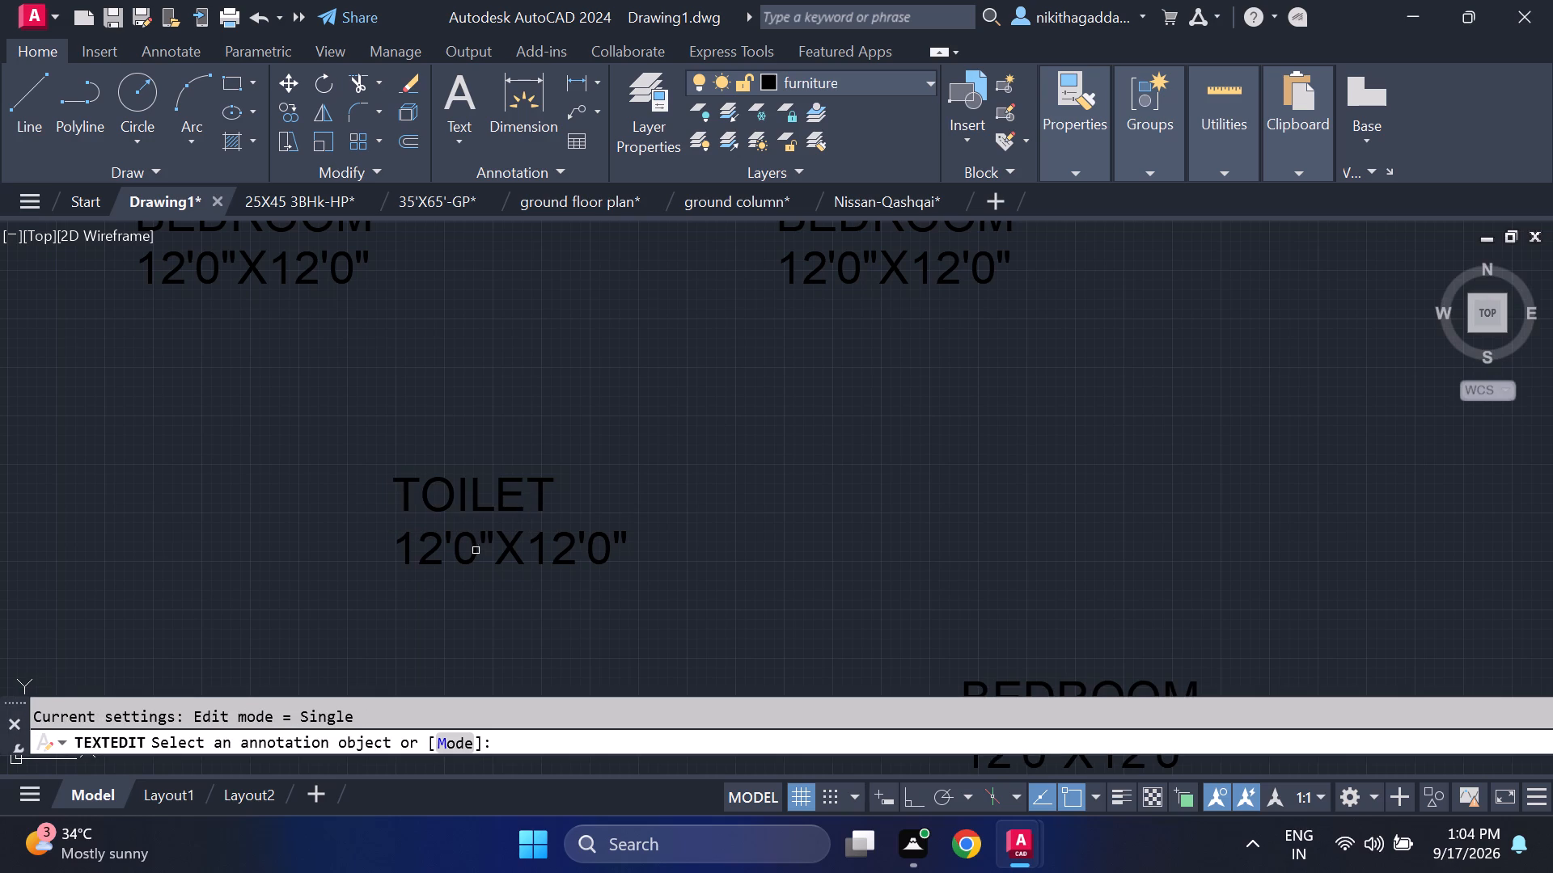
{"action": "left_click", "coordinate": [468, 556]}
{"action": "left_click", "coordinate": [434, 554]}
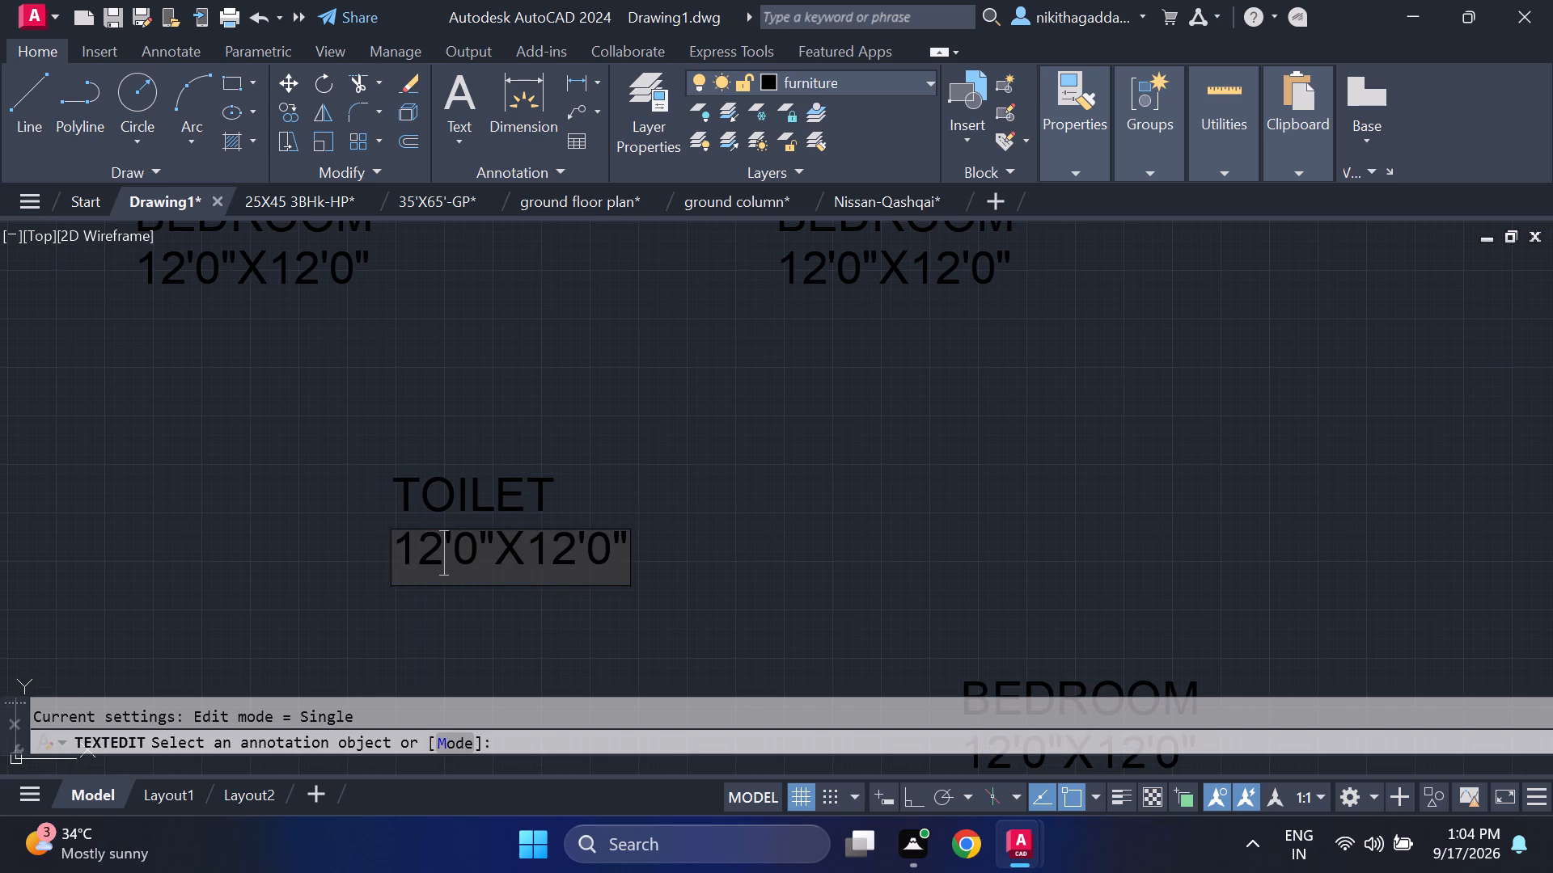
{"action": "key", "text": "BackSpace"}
{"action": "key", "text": "BackSpace"}
{"action": "key", "text": "6"}
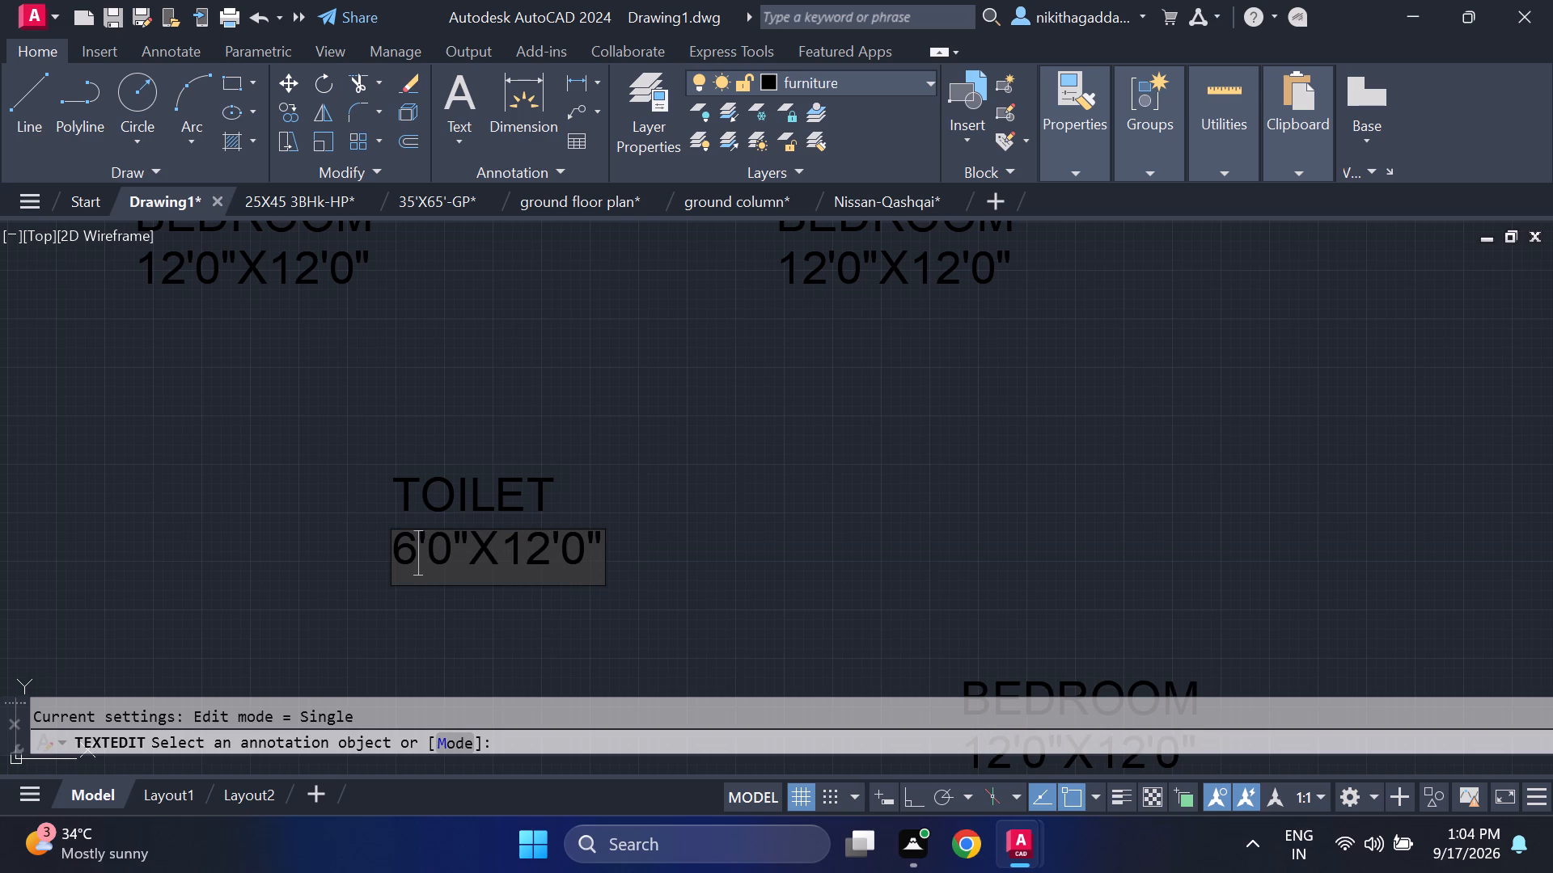
{"action": "left_click", "coordinate": [442, 531]}
{"action": "key", "text": "BackSpace"}
{"action": "key", "text": "8"}
{"action": "left_click", "coordinate": [549, 560]}
{"action": "key", "text": "BackSpace"}
{"action": "key", "text": "BackSpace"}
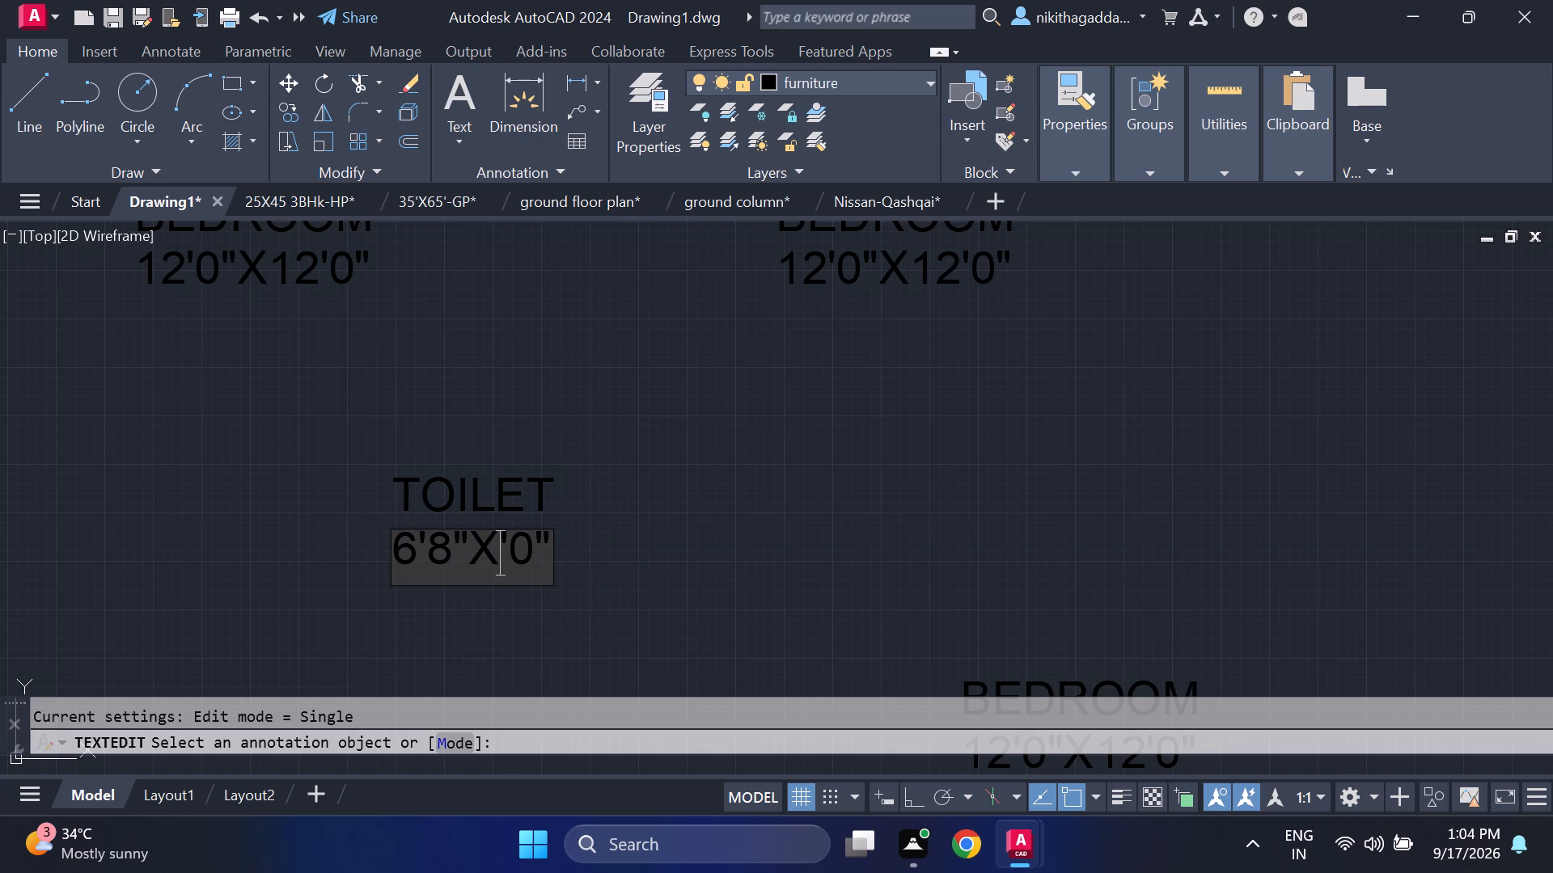
{"action": "key", "text": "4"}
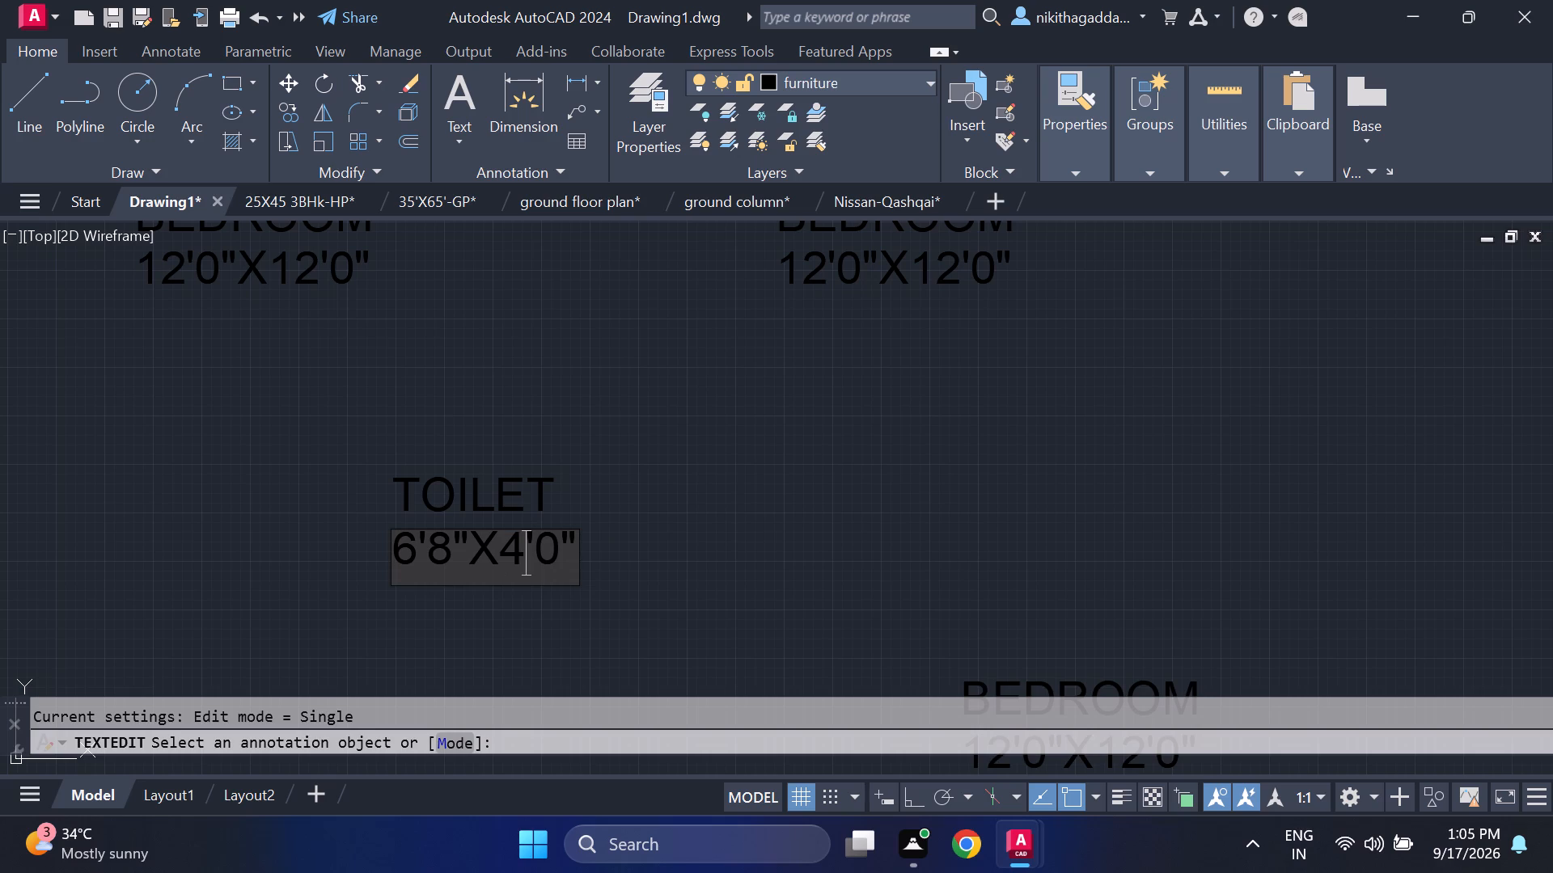
{"action": "key", "text": "Return"}
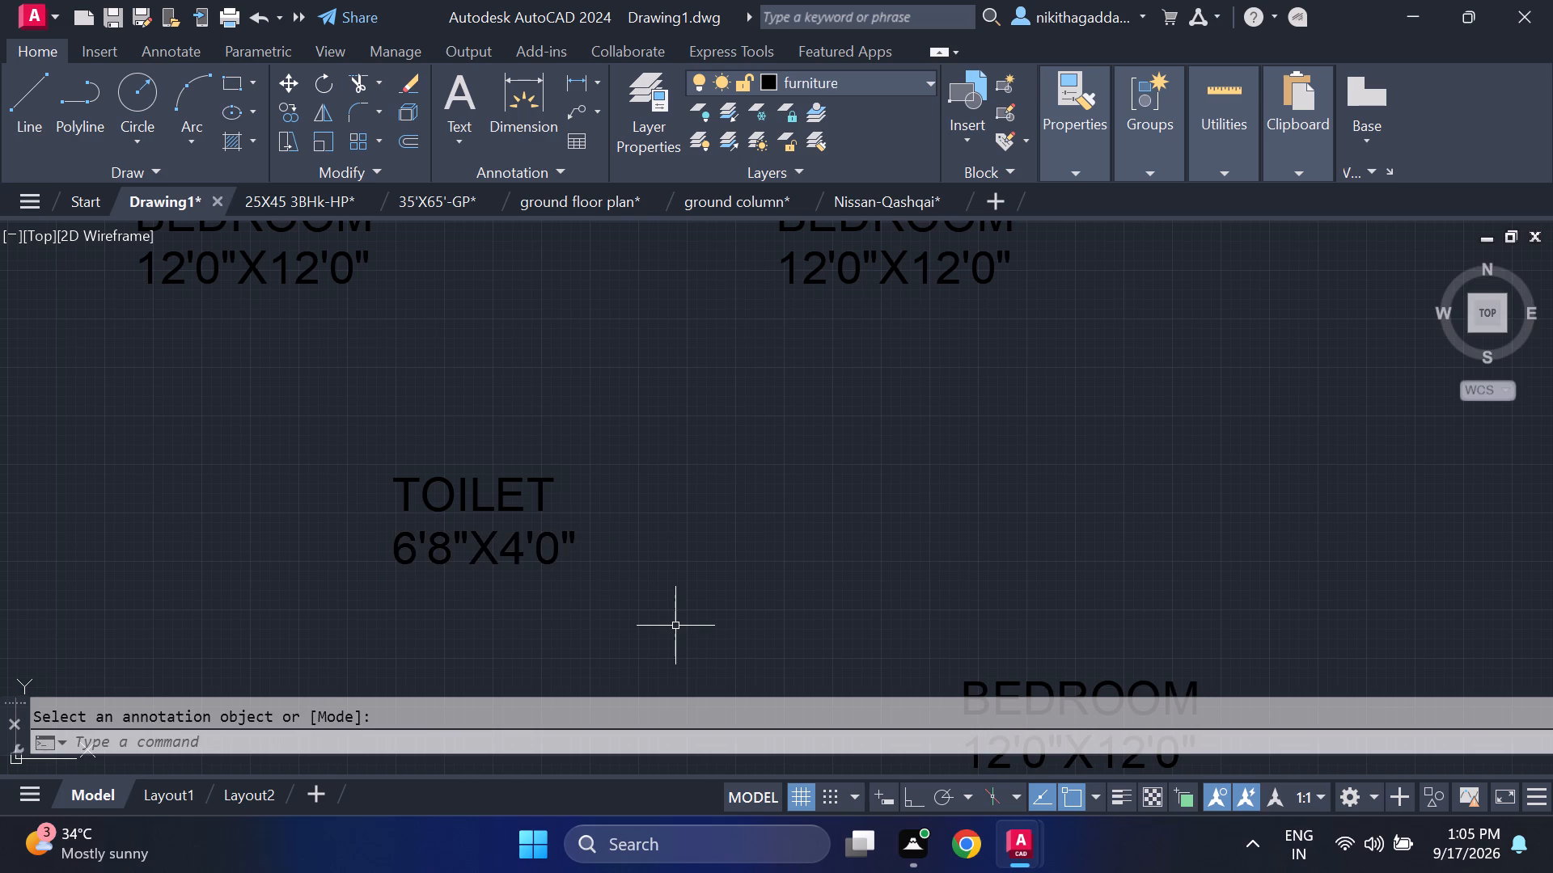
Change the BEDROOM line of the lowest label copy, below and right of TOILET, to WASH.
{"action": "key", "text": "Return"}
{"action": "scroll", "coordinate": [663, 597], "scroll_direction": "down", "scroll_amount": 3}
{"action": "middle_click_drag", "start_coordinate": [695, 621], "coordinate": [611, 555]}
{"action": "scroll", "coordinate": [672, 582], "scroll_direction": "up", "scroll_amount": 3}
{"action": "left_click", "coordinate": [698, 485]}
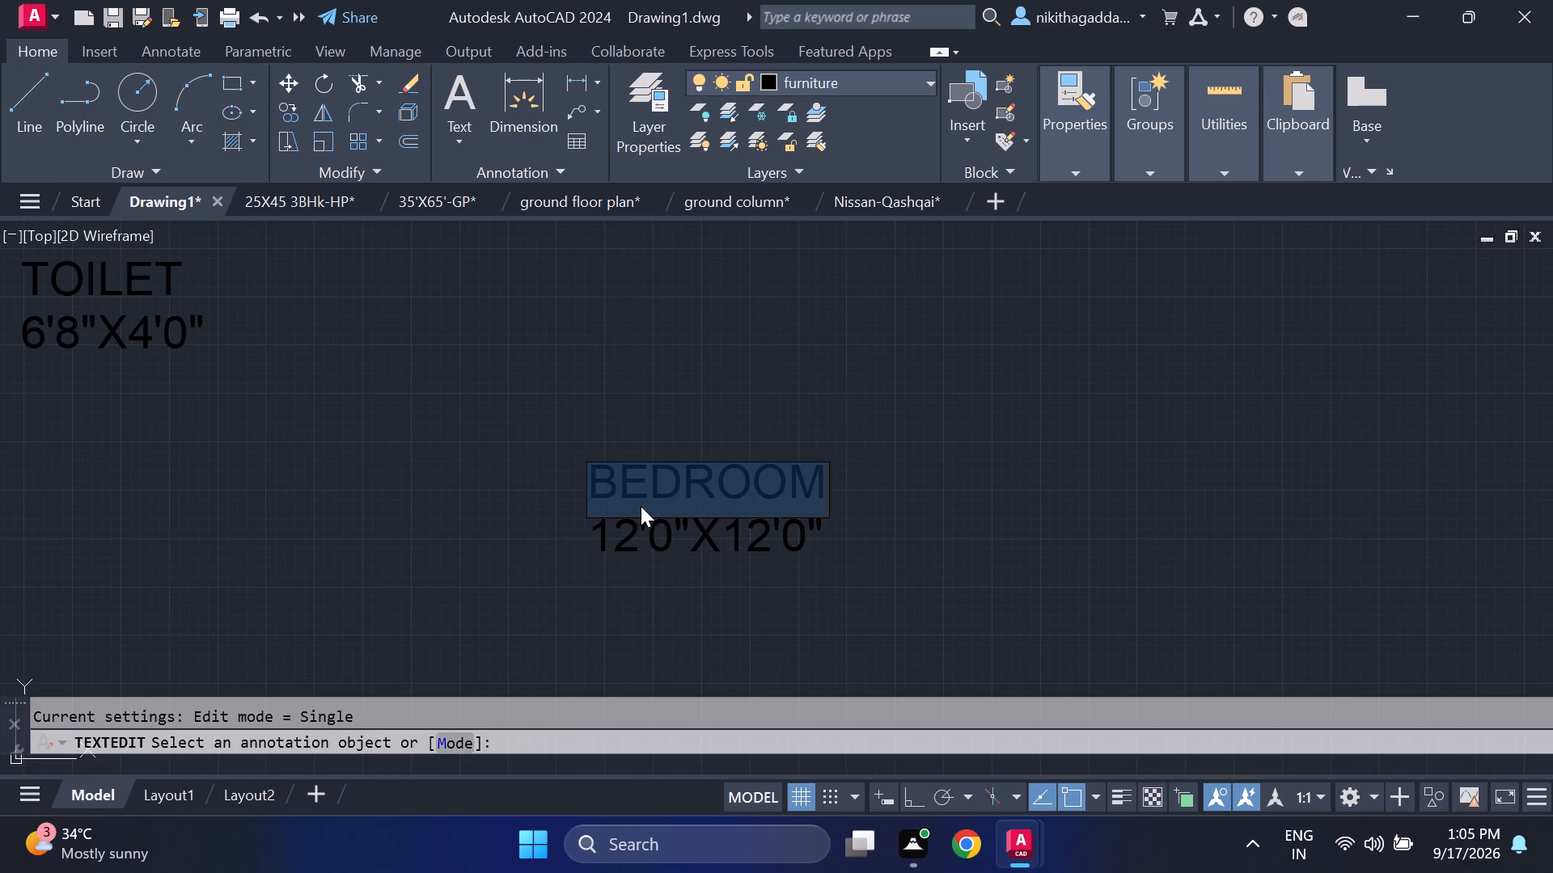
{"action": "key", "text": "Delete"}
{"action": "type", "text": "WASH"}
{"action": "key", "text": "Return"}
Replace the size line under WASH with a new size beginning 5'0"X.
{"action": "key", "text": "Return"}
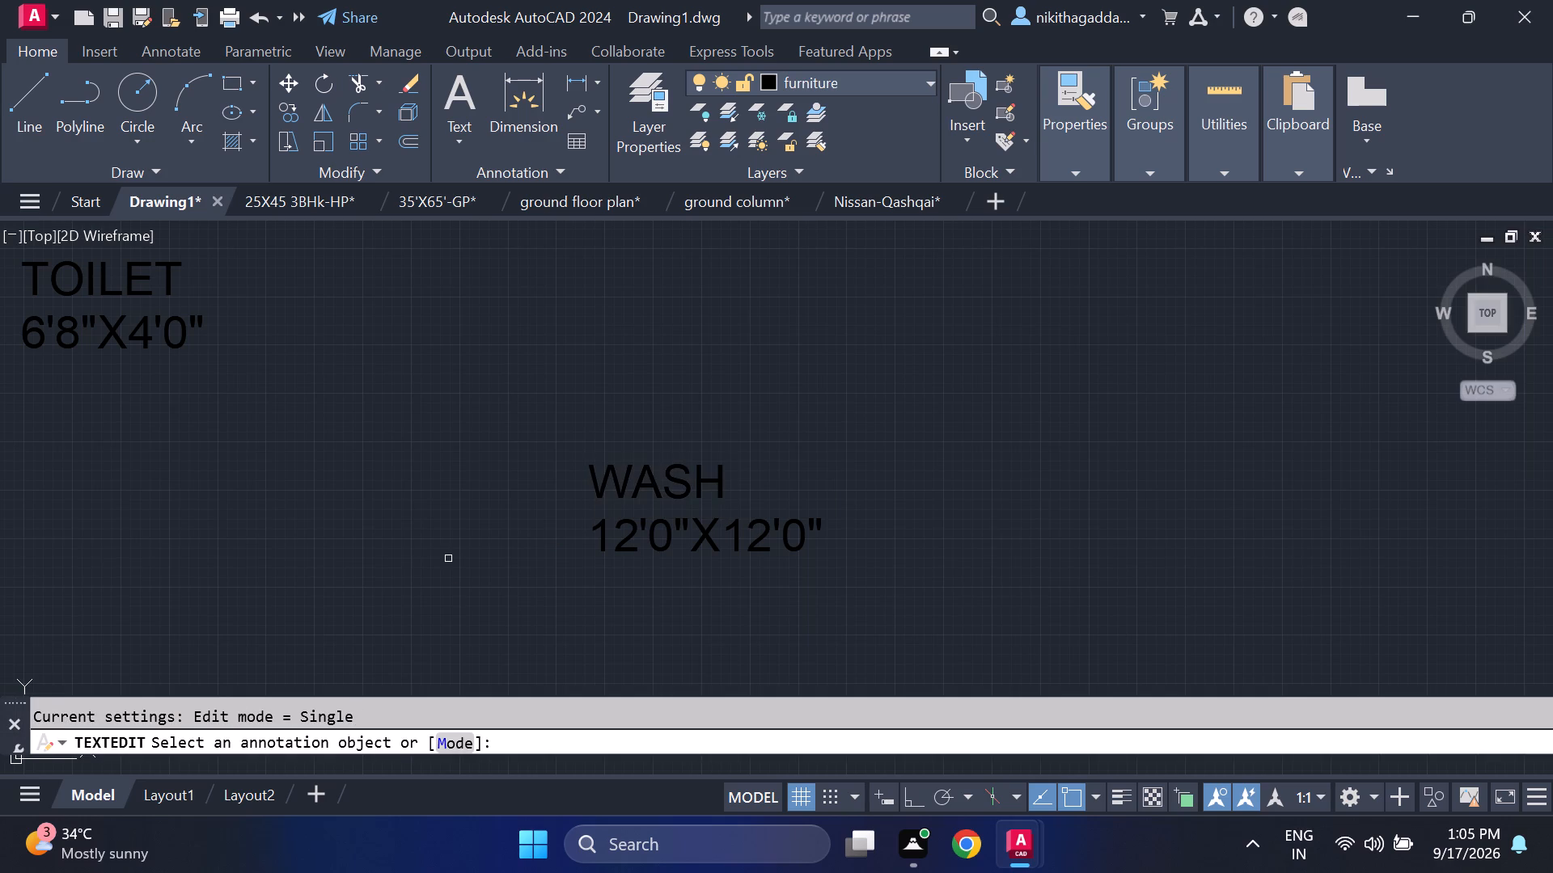
{"action": "left_click", "coordinate": [671, 543]}
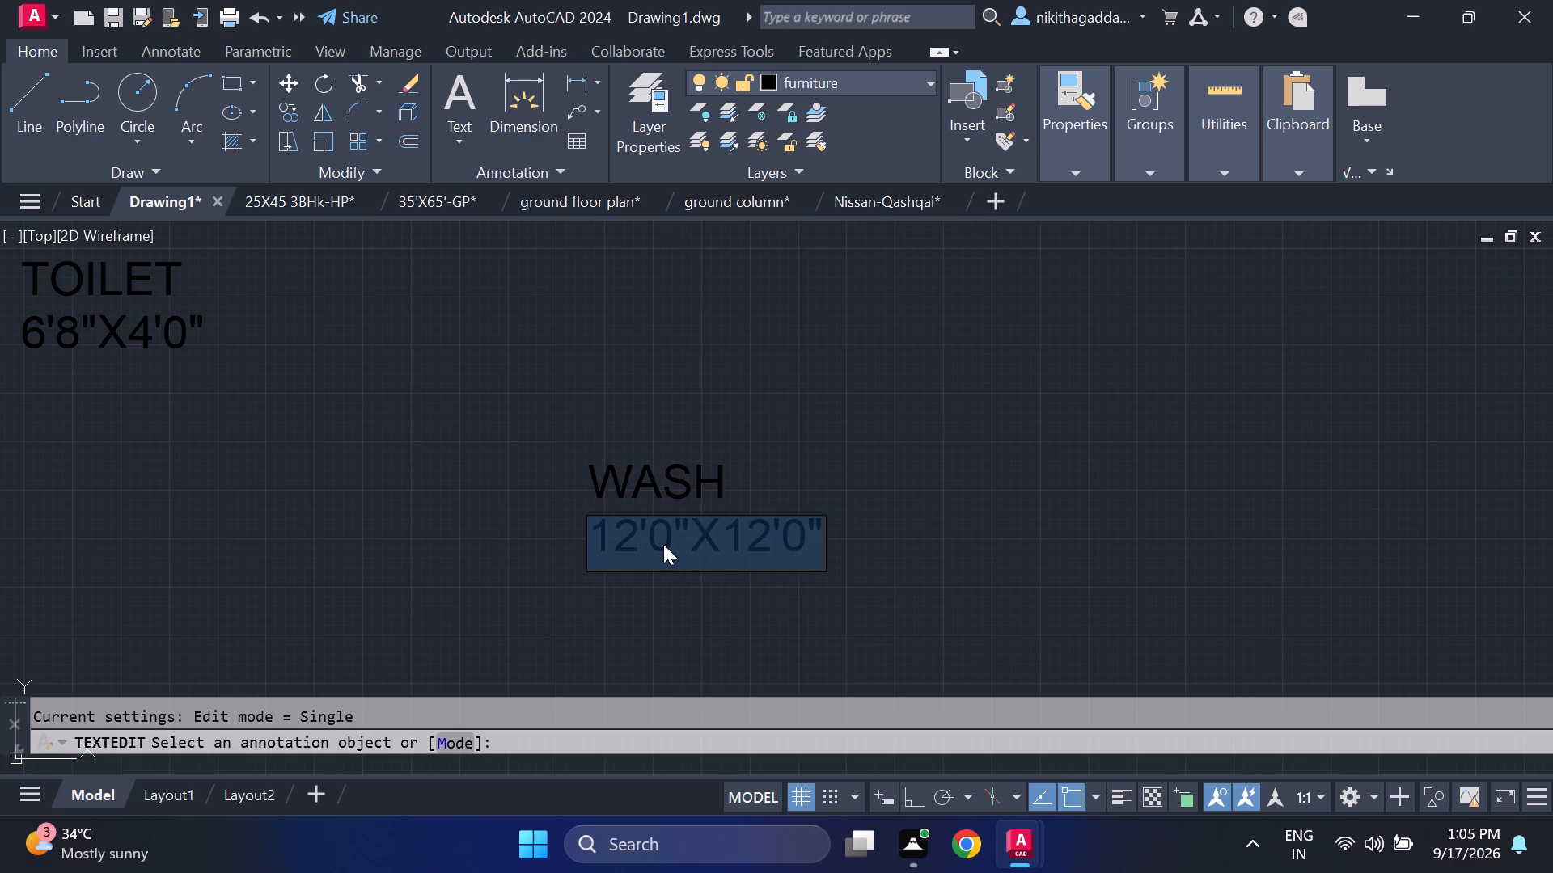
{"action": "key", "text": "Delete"}
{"action": "key", "text": "5"}
{"action": "key", "text": "apostrophe"}
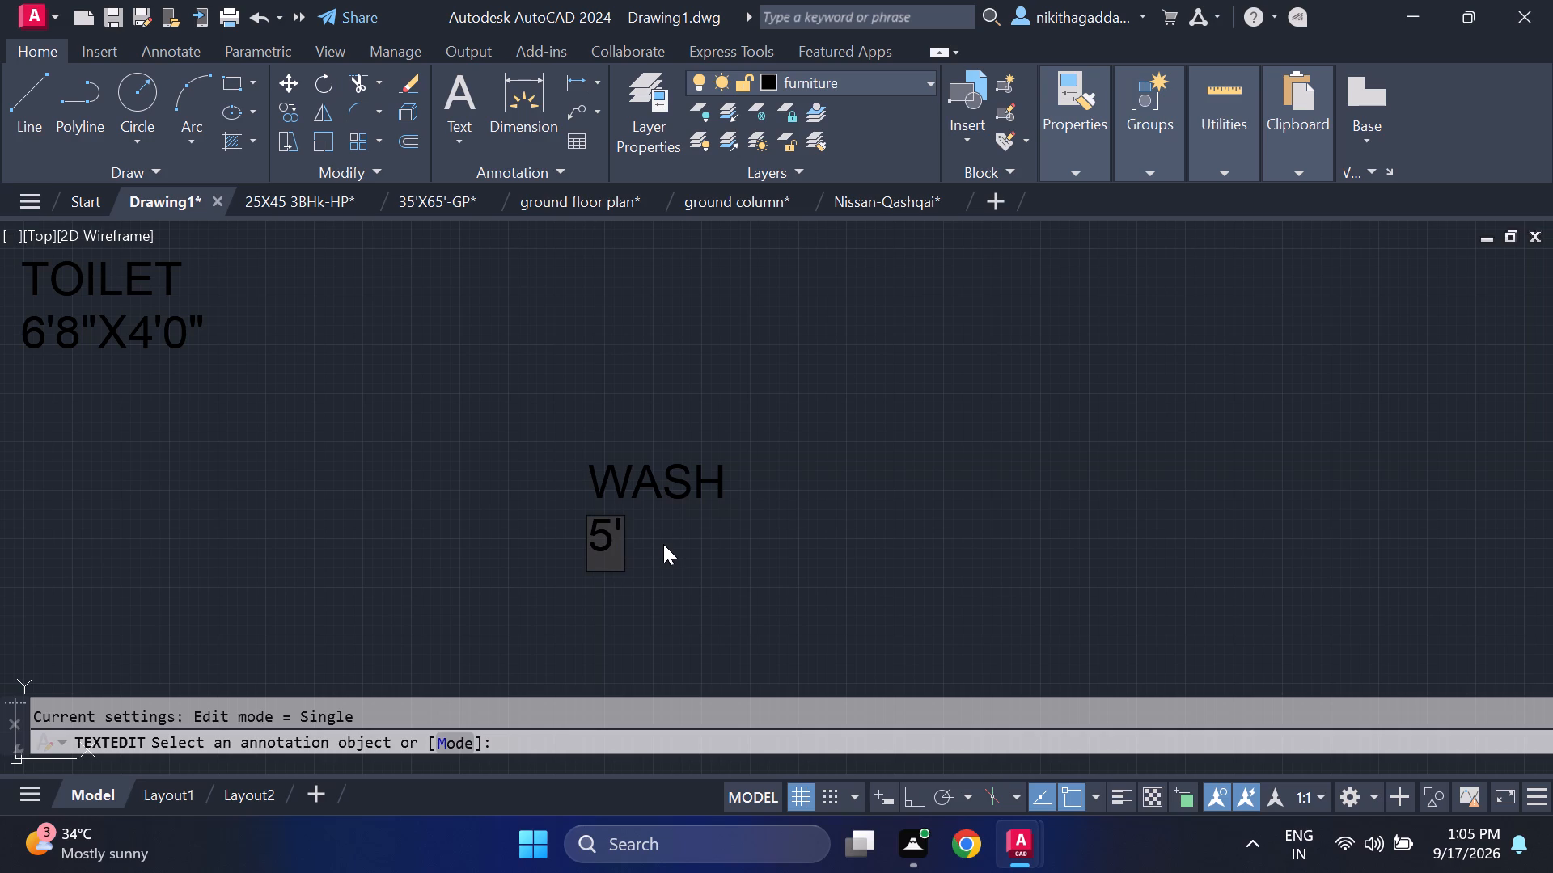
{"action": "key", "text": "0"}
{"action": "type", "text": "\"X"}
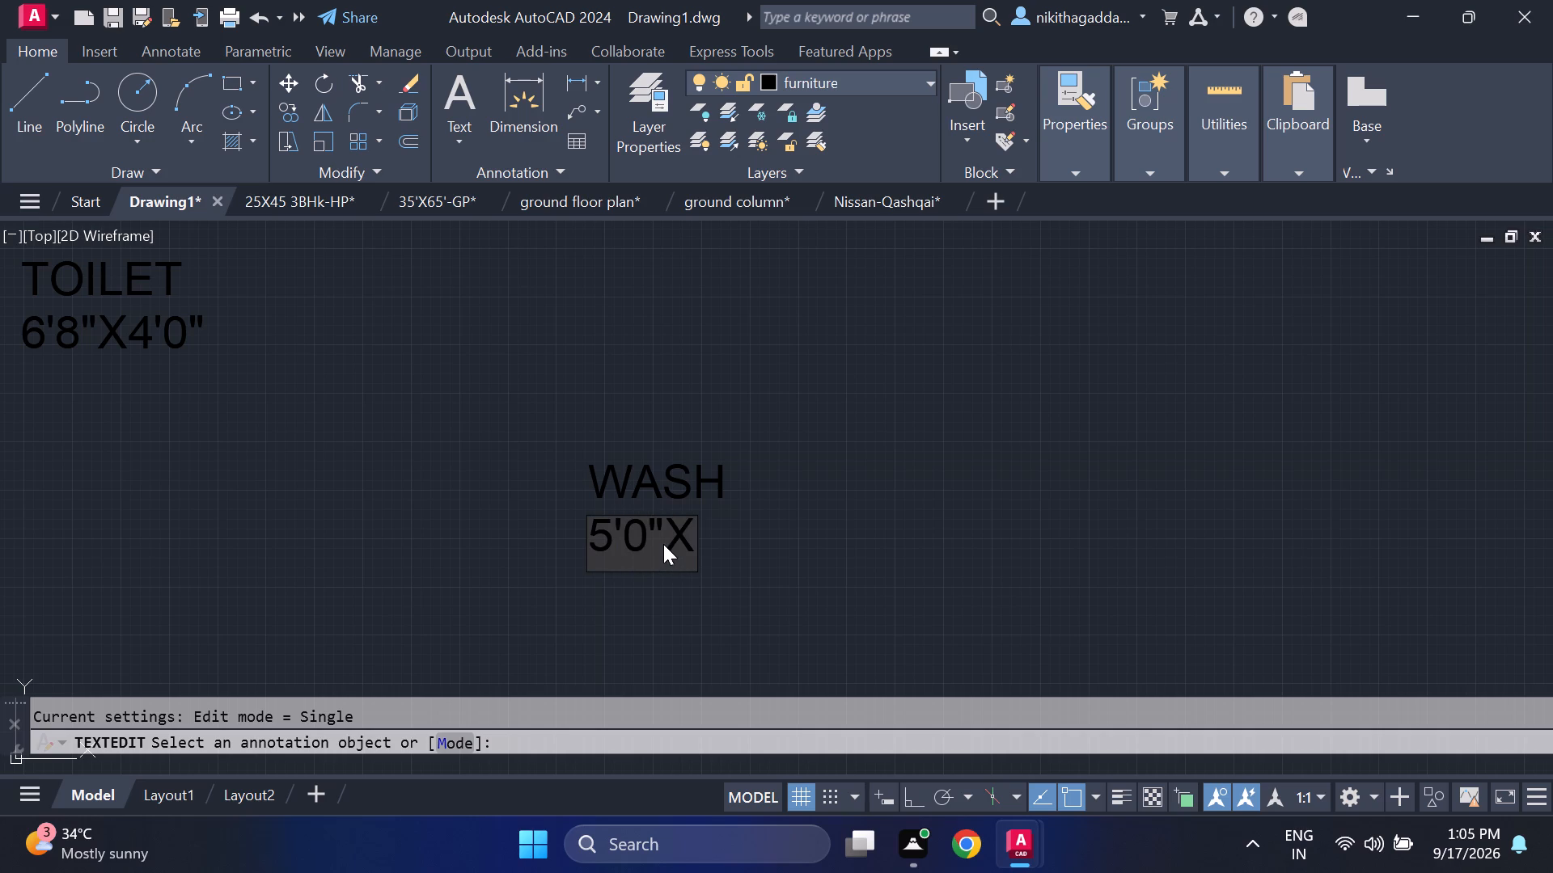
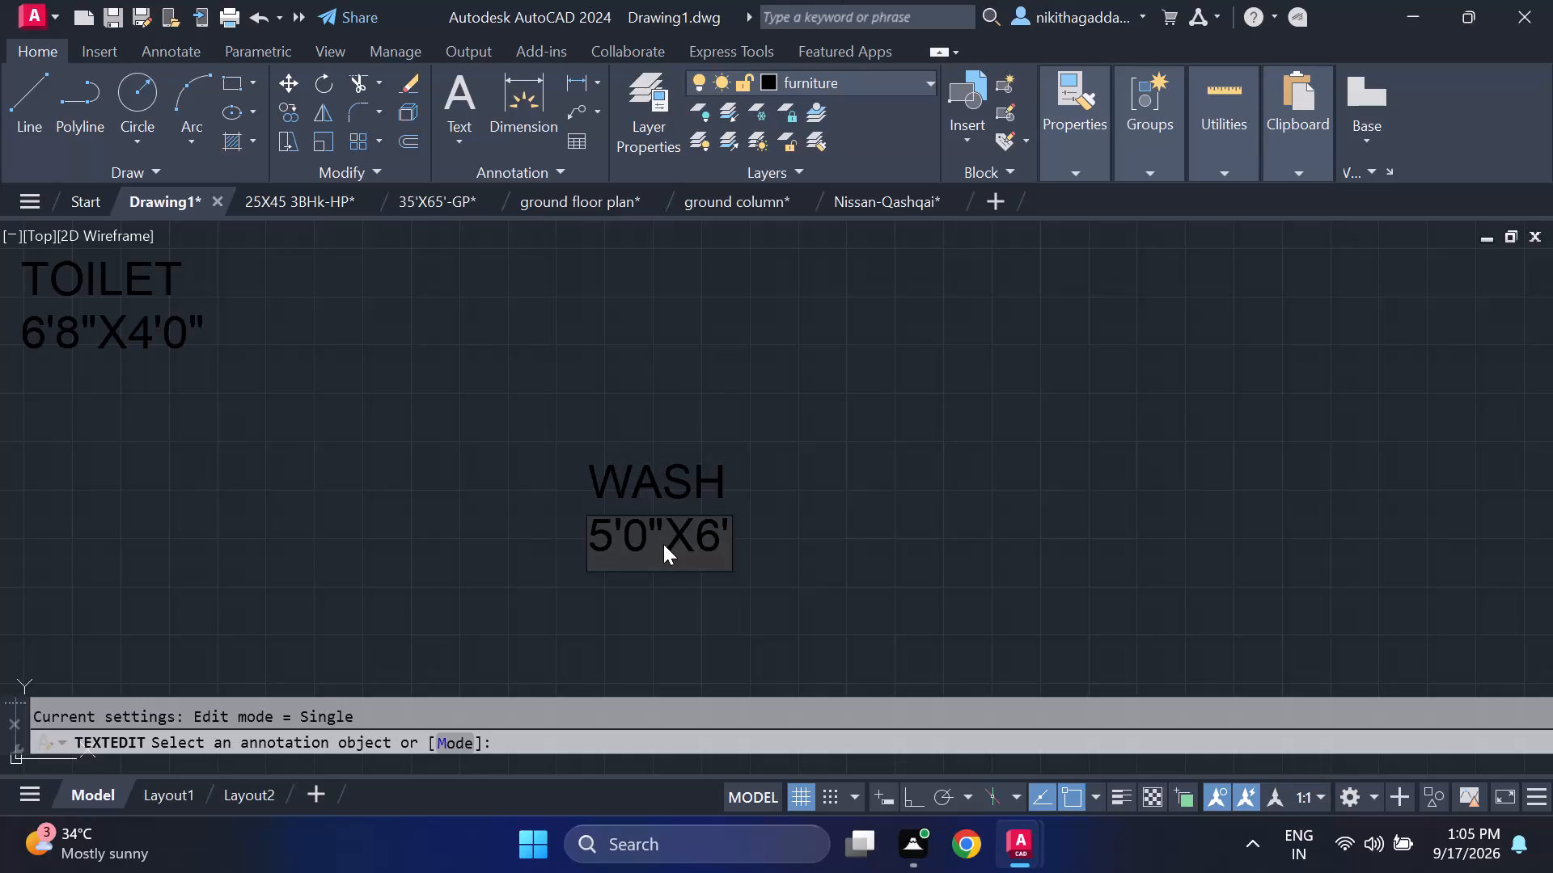
Finish the size line under WASH so it reads 5'0"X6'4".
{"action": "key", "text": "4"}
{"action": "key", "text": "shift+quotedbl"}
{"action": "key", "text": "Return"}
Change the BEDROOM line of the label copy above WASH, just below the plan's car porch, to KITCHEN.
{"action": "key", "text": "Return"}
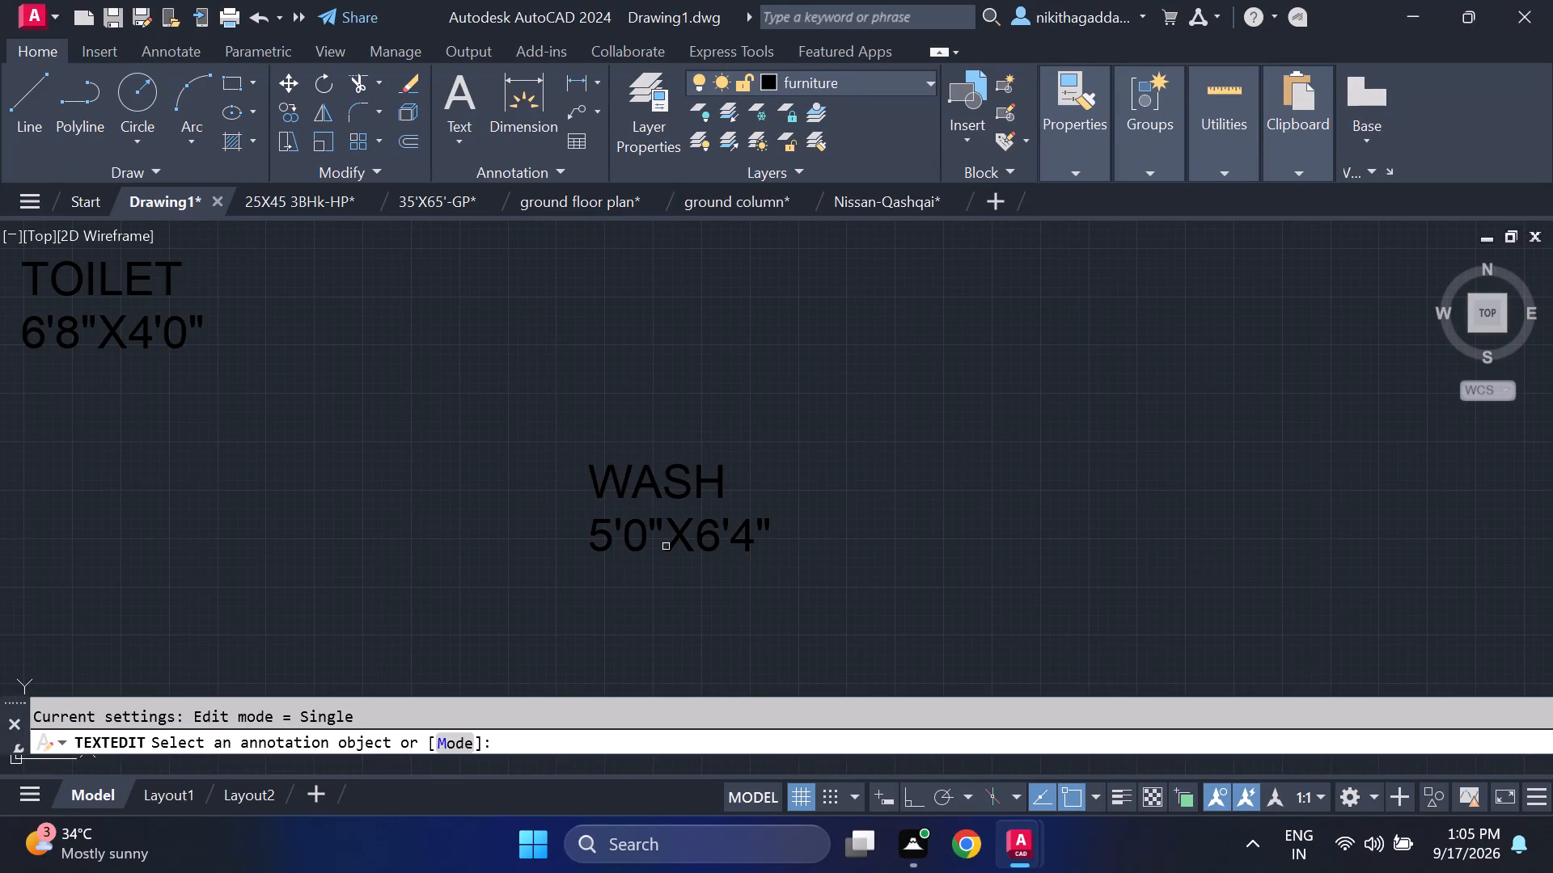
{"action": "scroll", "coordinate": [666, 546], "scroll_direction": "down", "scroll_amount": 5}
{"action": "scroll", "coordinate": [630, 576], "scroll_direction": "up", "scroll_amount": 2}
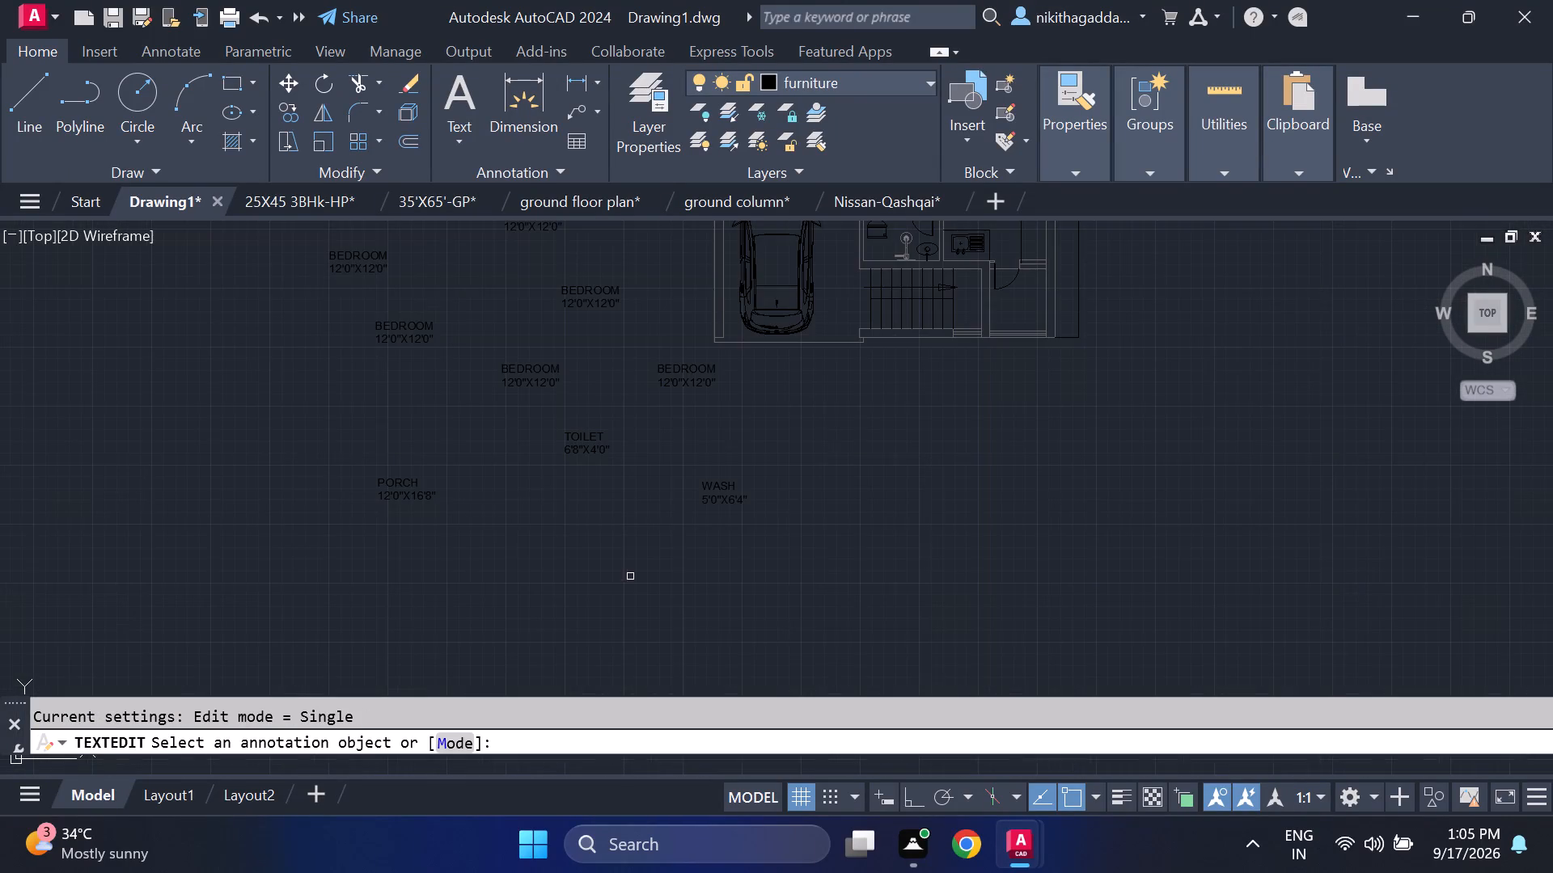
{"action": "middle_click_drag", "start_coordinate": [640, 533], "coordinate": [670, 614]}
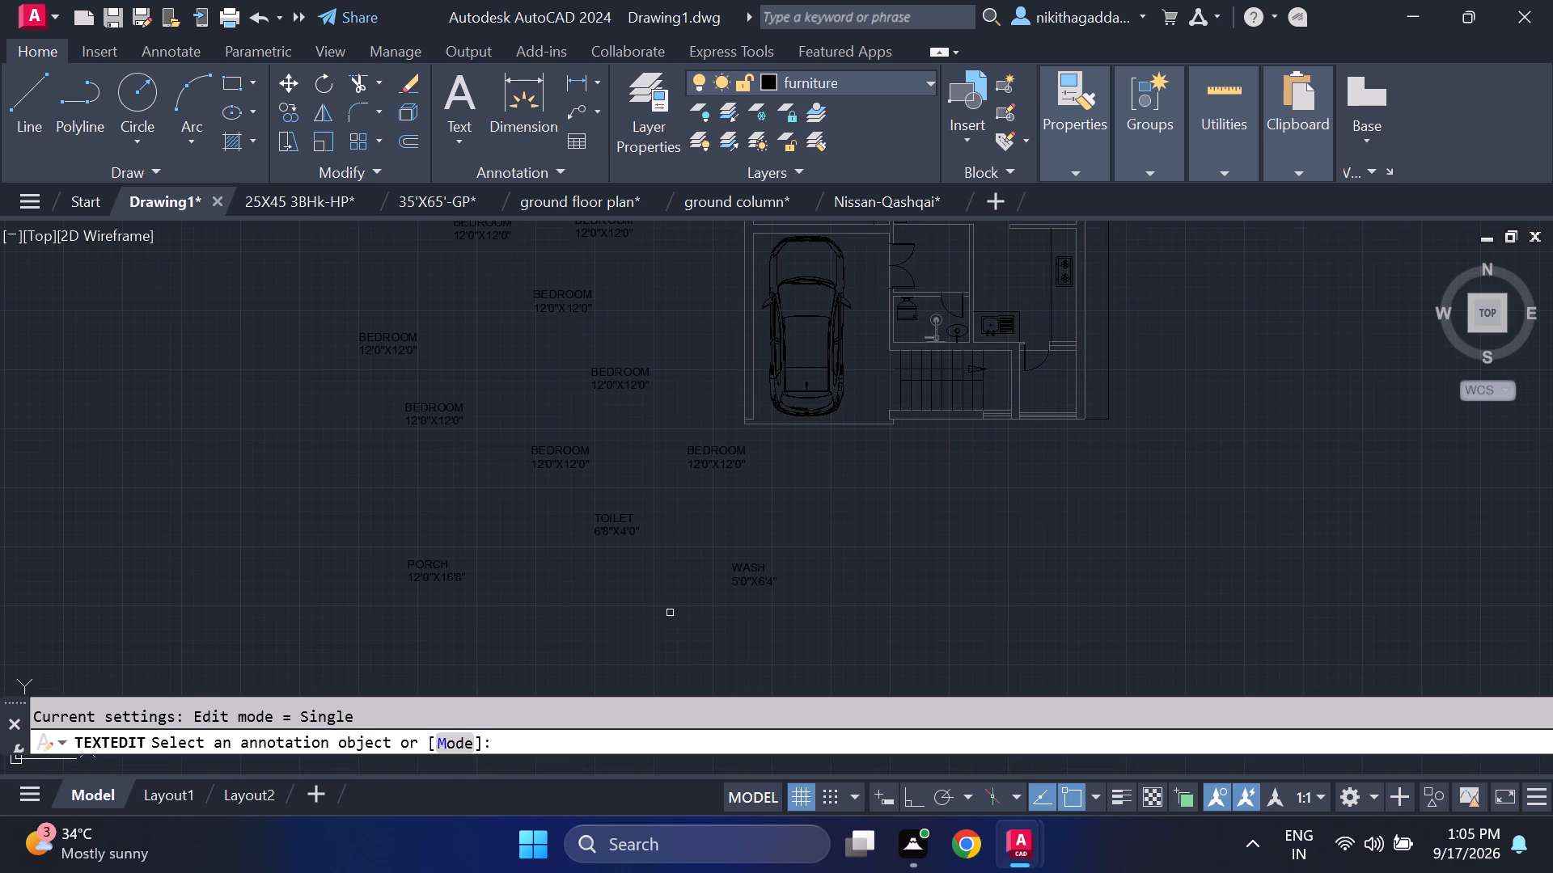
{"action": "scroll", "coordinate": [708, 470], "scroll_direction": "up", "scroll_amount": 2}
{"action": "left_click", "coordinate": [747, 415]}
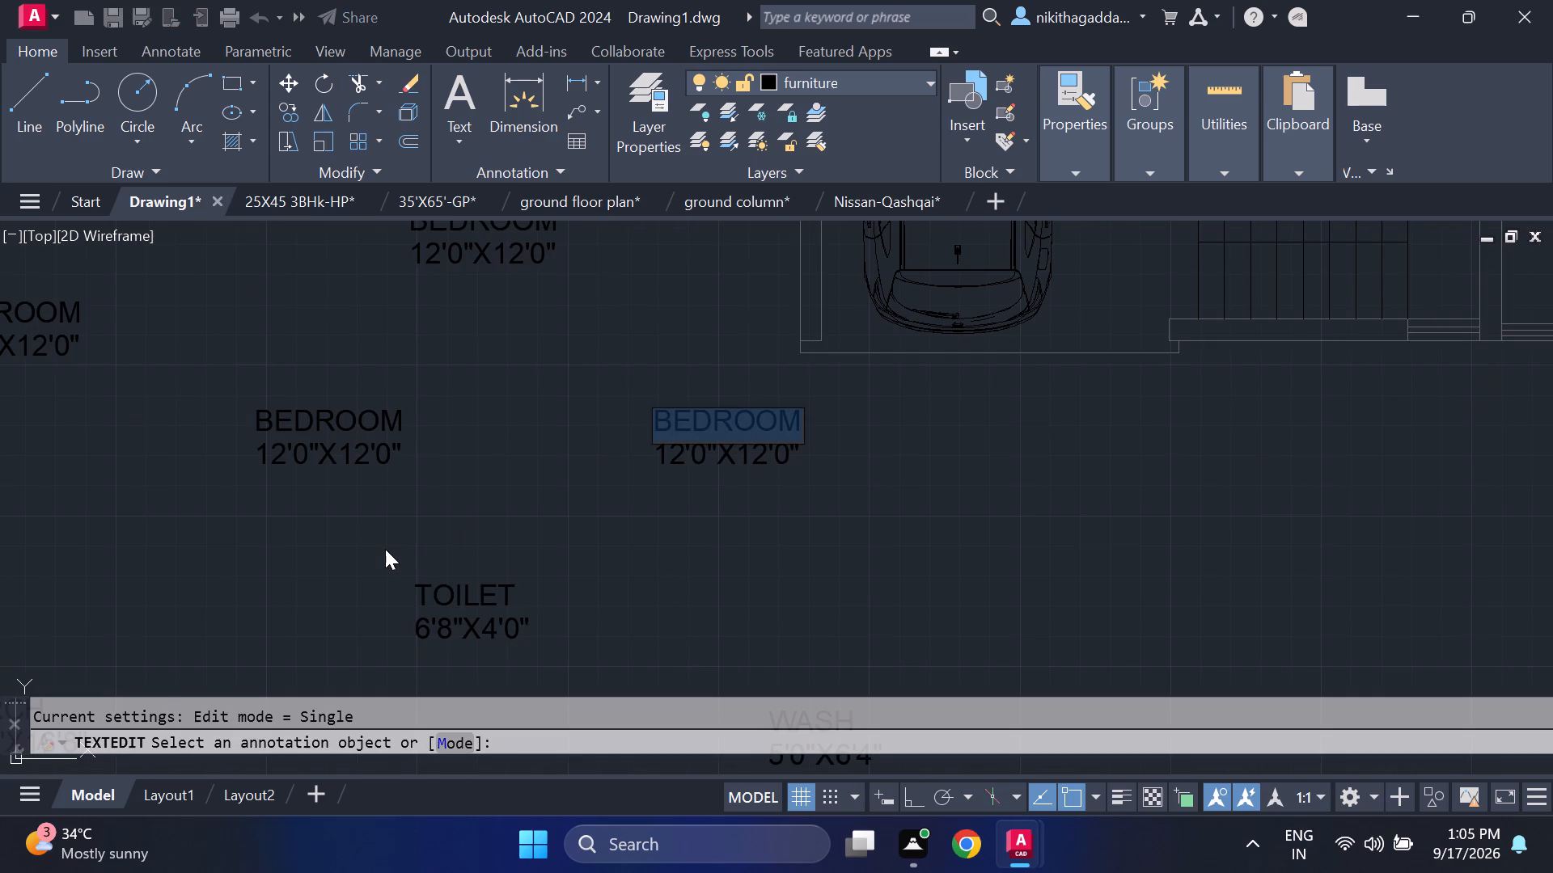
{"action": "key", "text": "Insert"}
{"action": "key", "text": "Delete"}
{"action": "type", "text": "KITCHEN"}
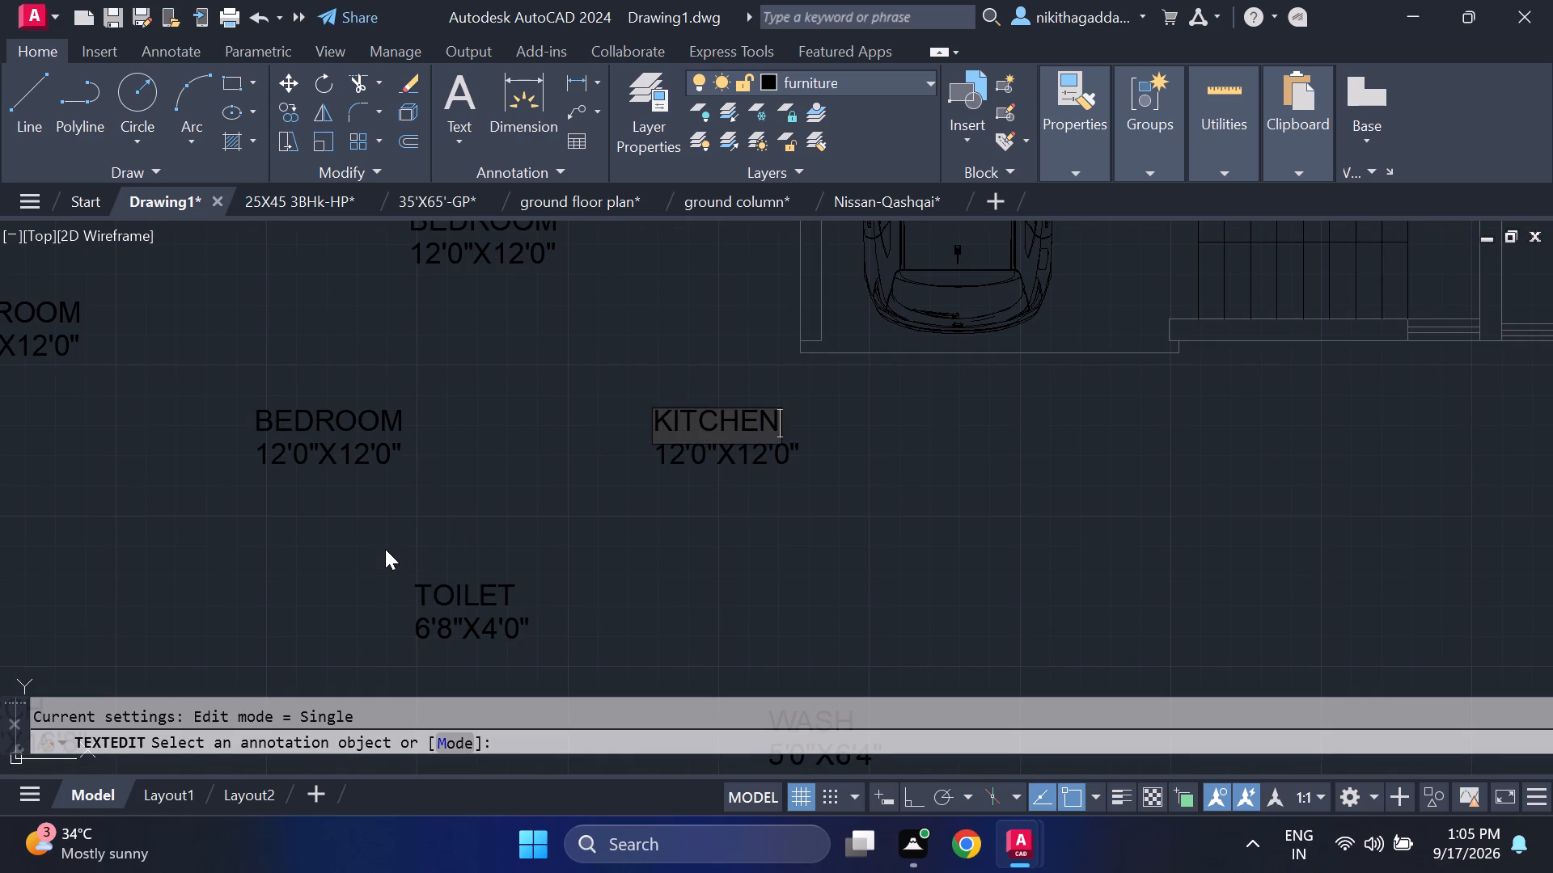
{"action": "key", "text": "Return"}
Change the size line under KITCHEN to 9'4"X9'8".
{"action": "key", "text": "Return"}
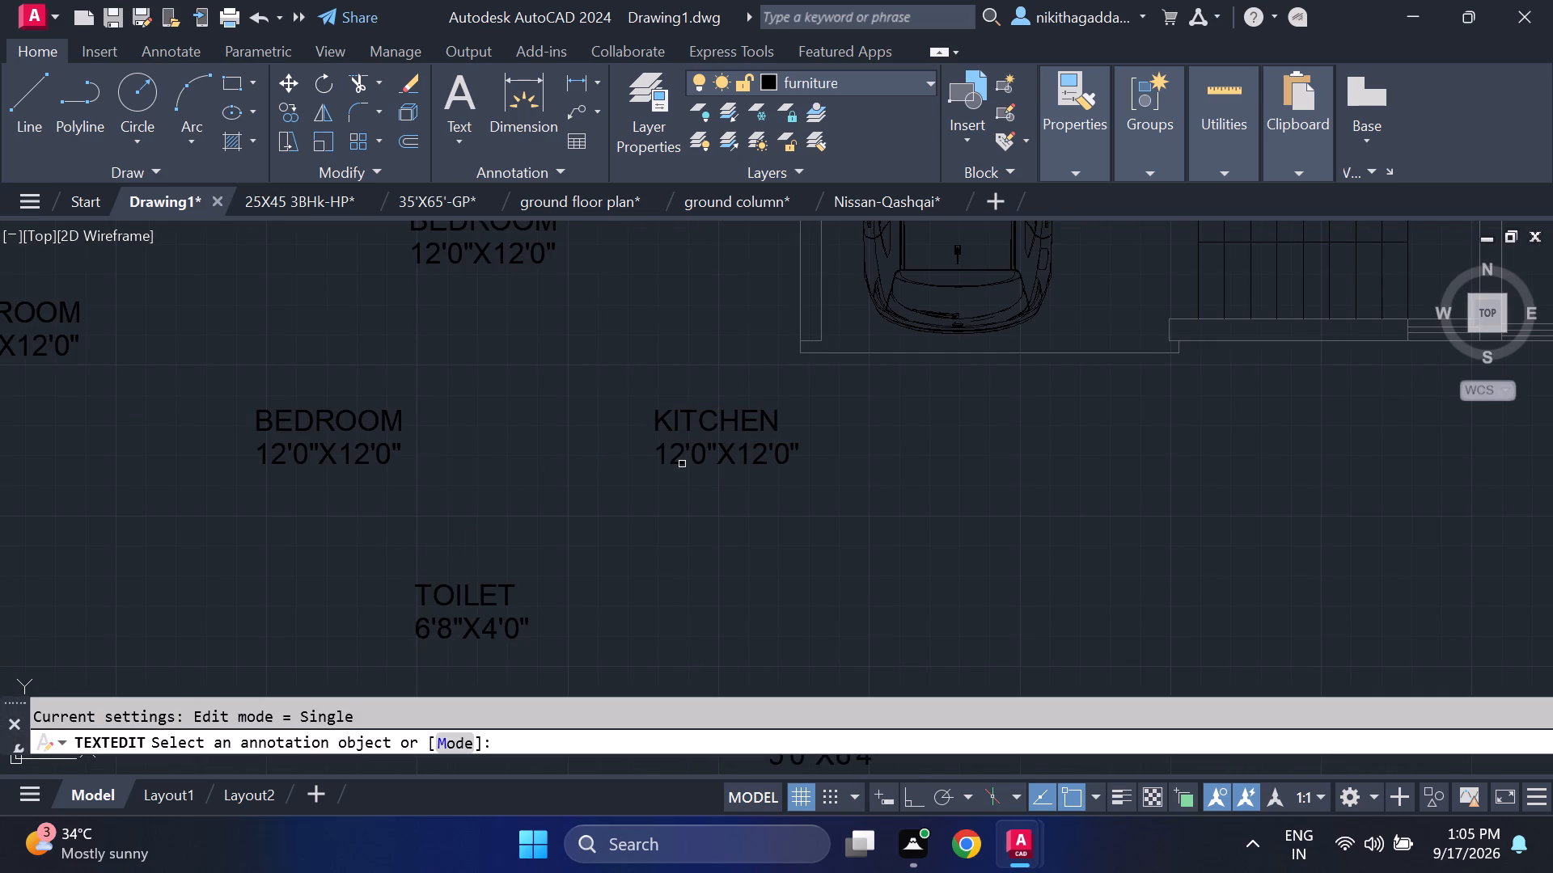
{"action": "left_click", "coordinate": [691, 452]}
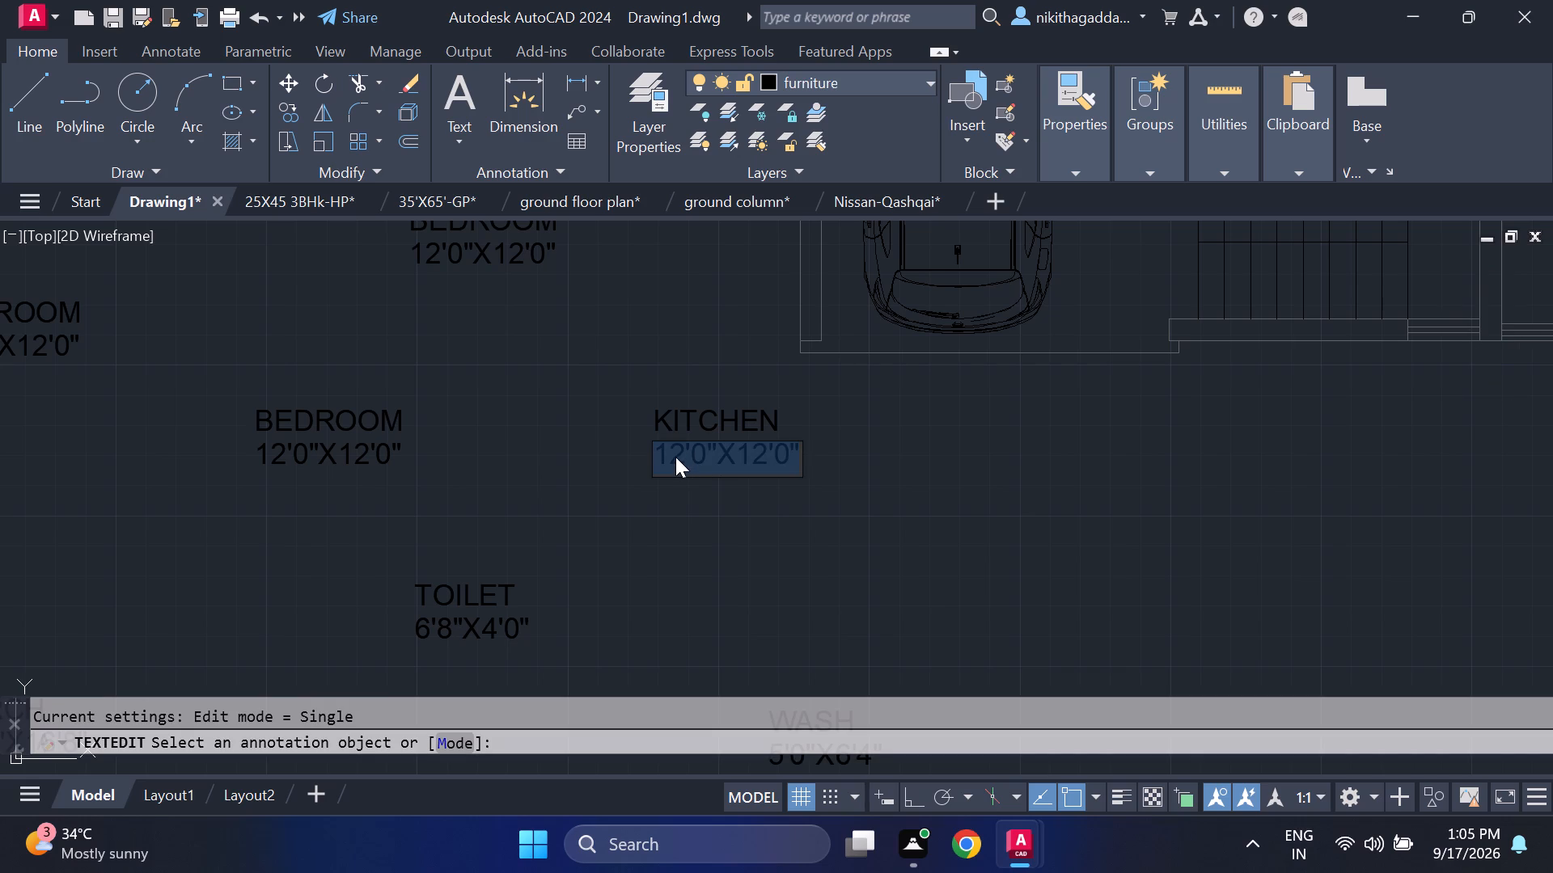
{"action": "left_click", "coordinate": [676, 453]}
{"action": "left_click", "coordinate": [684, 453]}
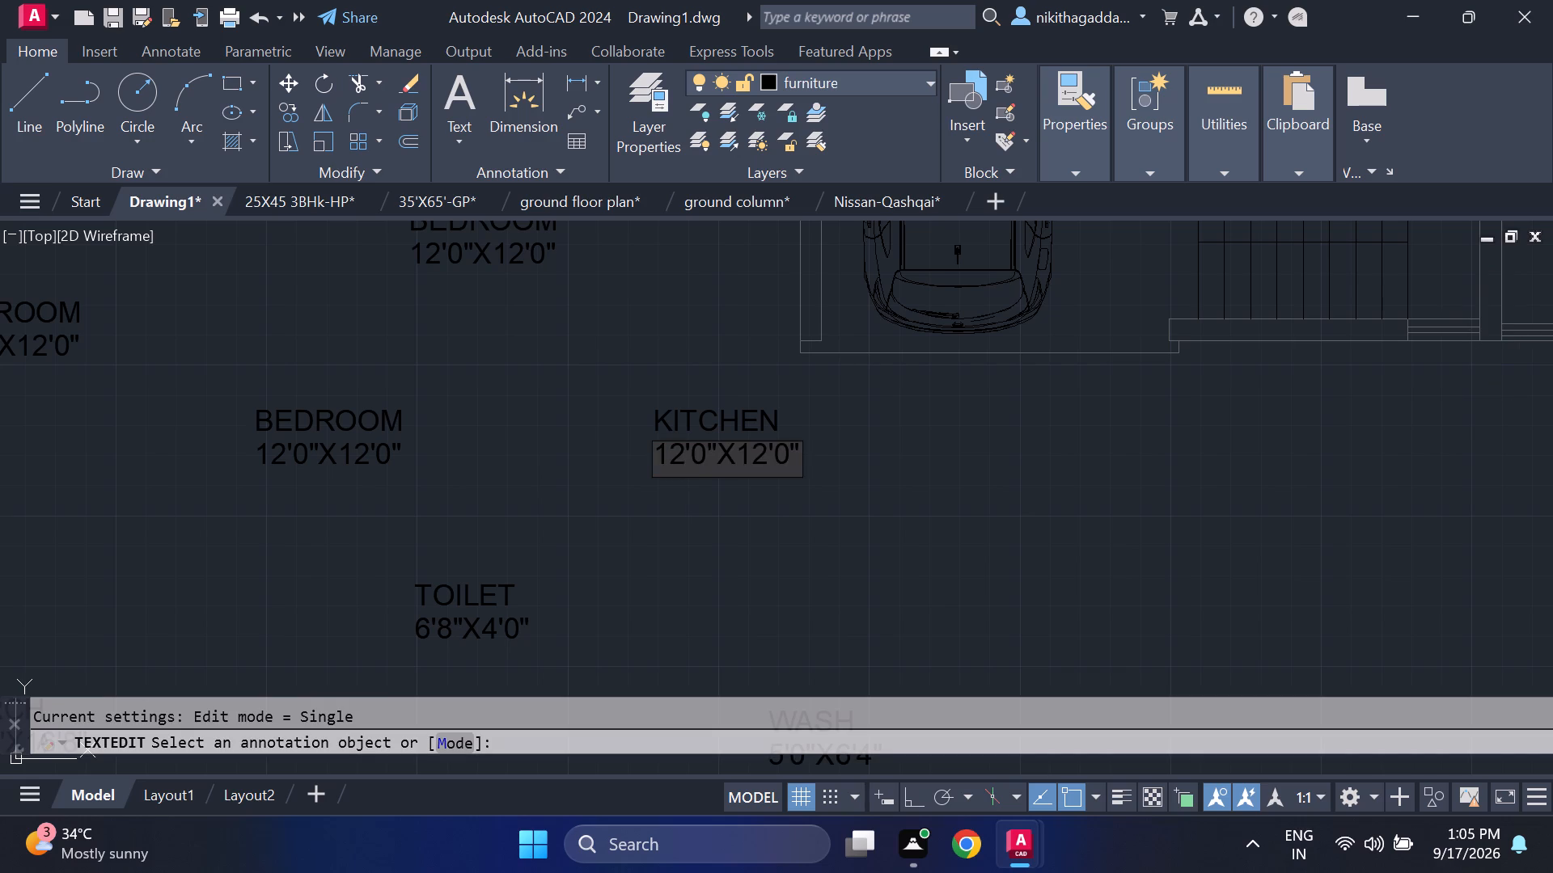
{"action": "key", "text": "BackSpace"}
{"action": "key", "text": "BackSpace"}
{"action": "key", "text": "9"}
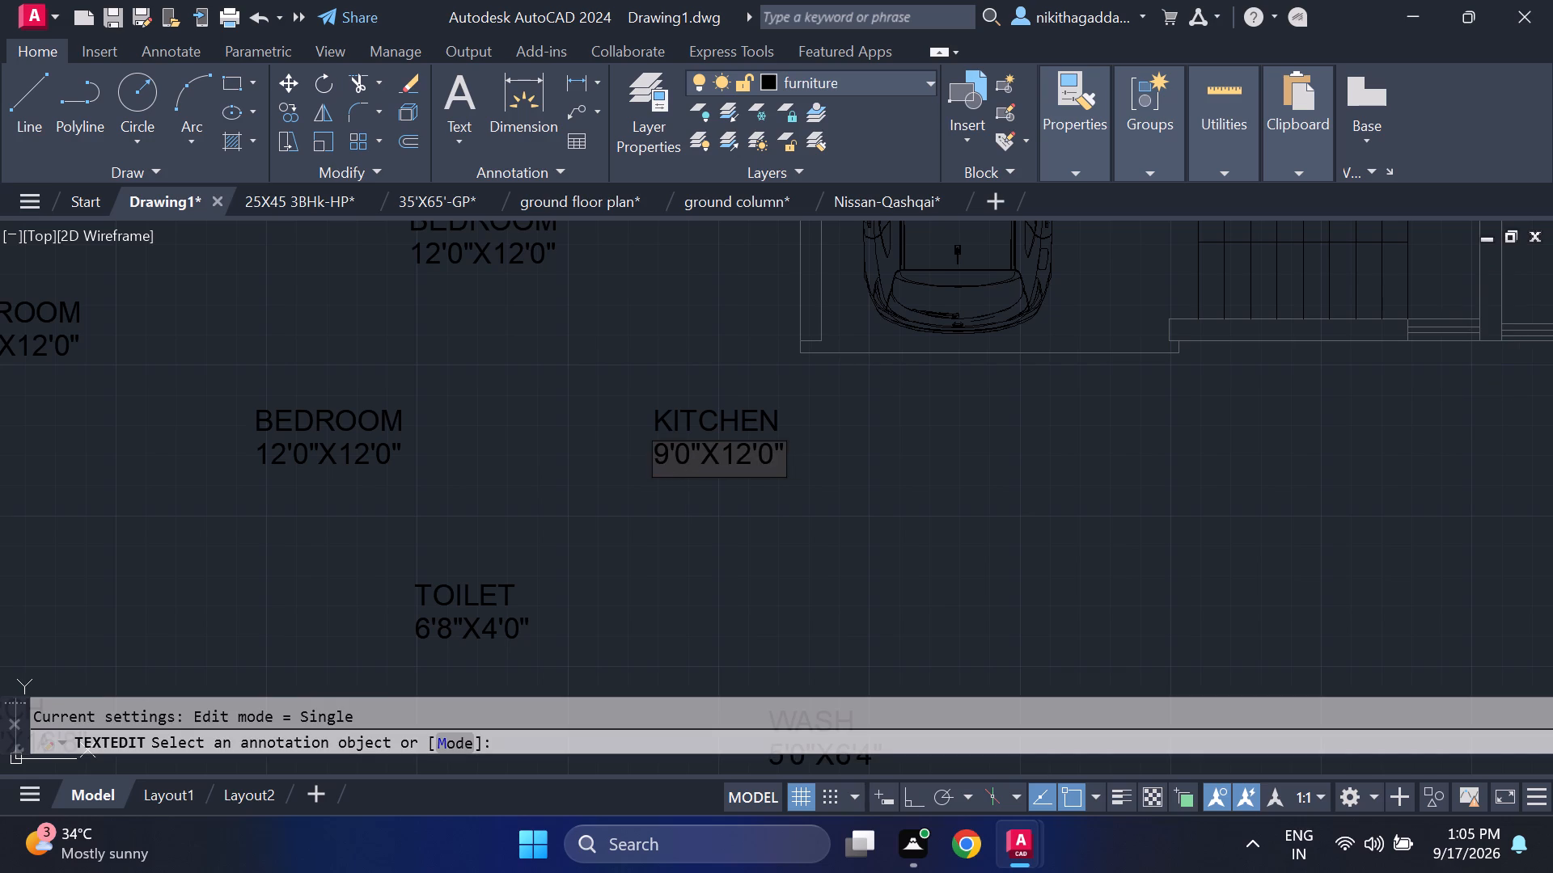
{"action": "left_click", "coordinate": [688, 453]}
{"action": "key", "text": "BackSpace"}
{"action": "key", "text": "4"}
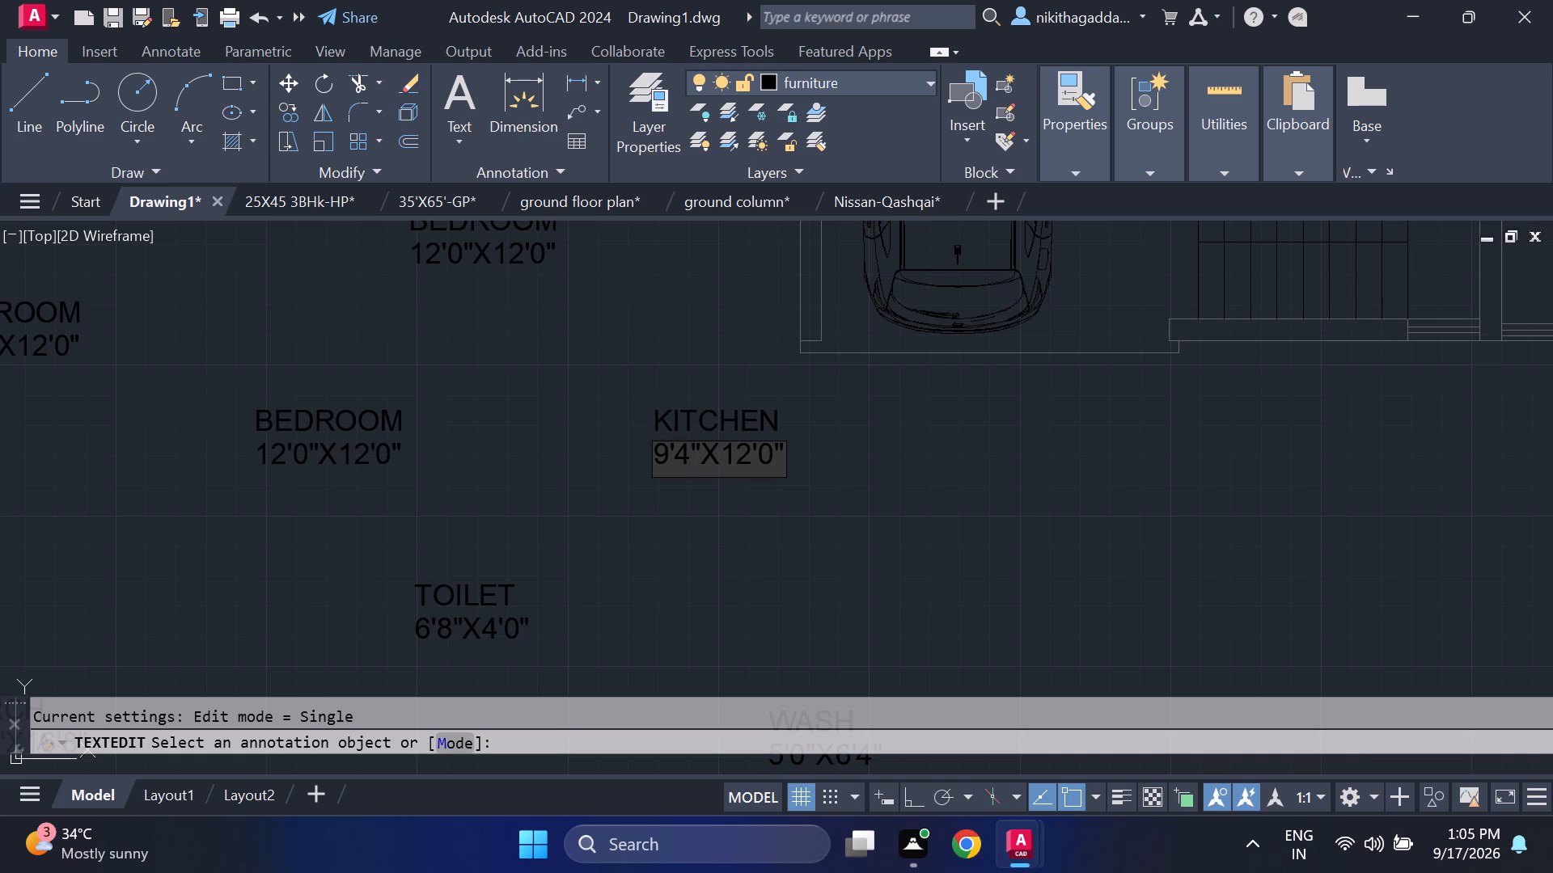
{"action": "left_click", "coordinate": [746, 453]}
{"action": "key", "text": "BackSpace"}
{"action": "key", "text": "BackSpace"}
{"action": "key", "text": "9"}
{"action": "left_click", "coordinate": [757, 451]}
{"action": "key", "text": "BackSpace"}
{"action": "key", "text": "8"}
{"action": "key", "text": "Return"}
Change the BEDROOM line of the label copy level with KITCHEN and above TOILET to FOYER.
{"action": "key", "text": "Return"}
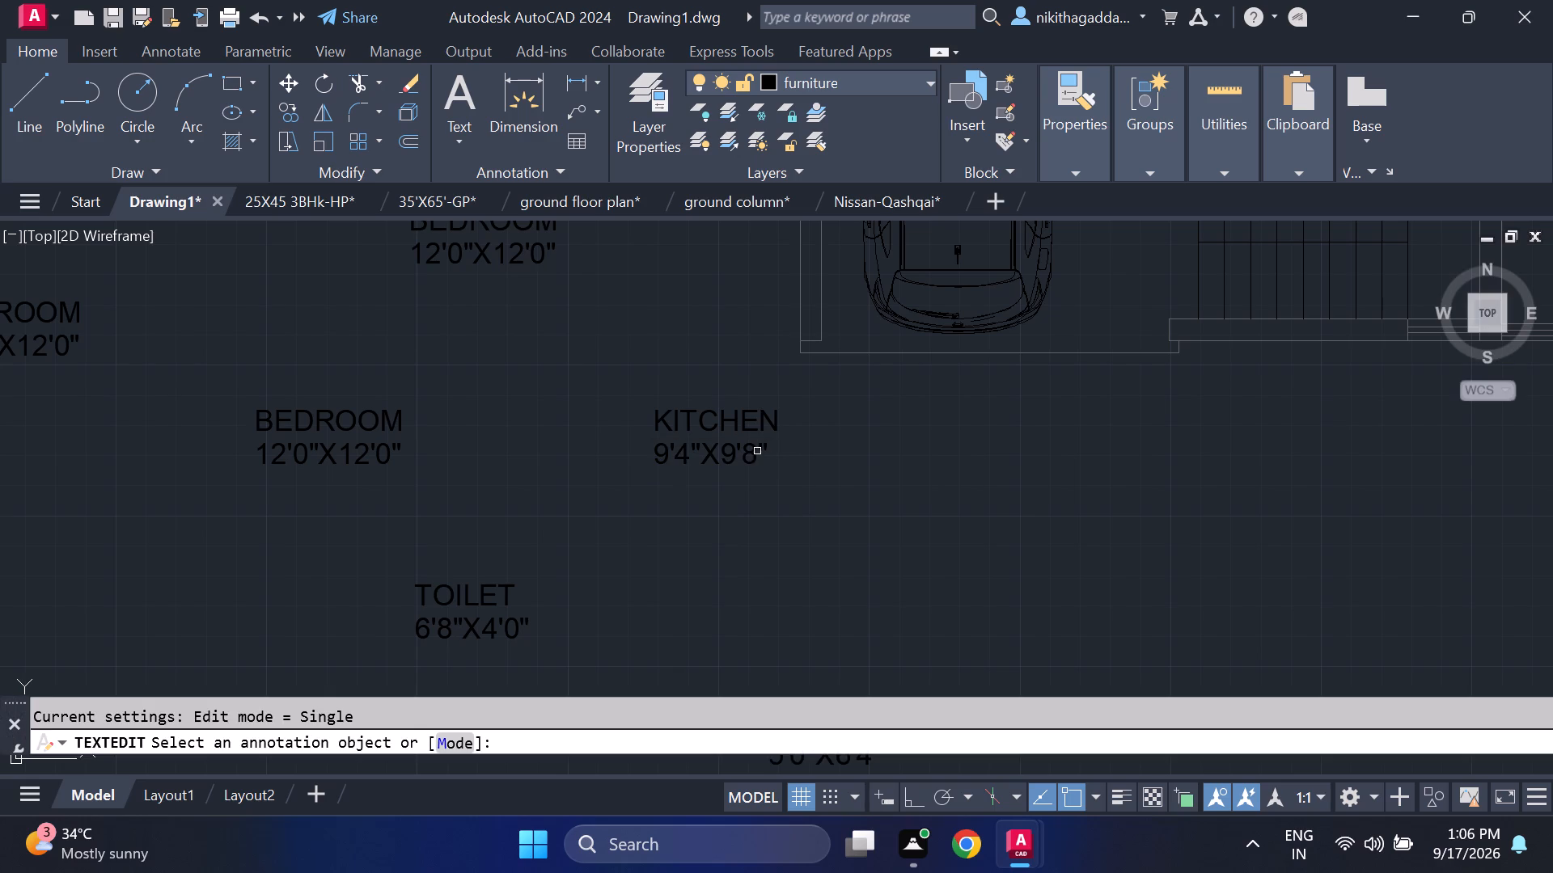
{"action": "scroll", "coordinate": [768, 496], "scroll_direction": "down", "scroll_amount": 3}
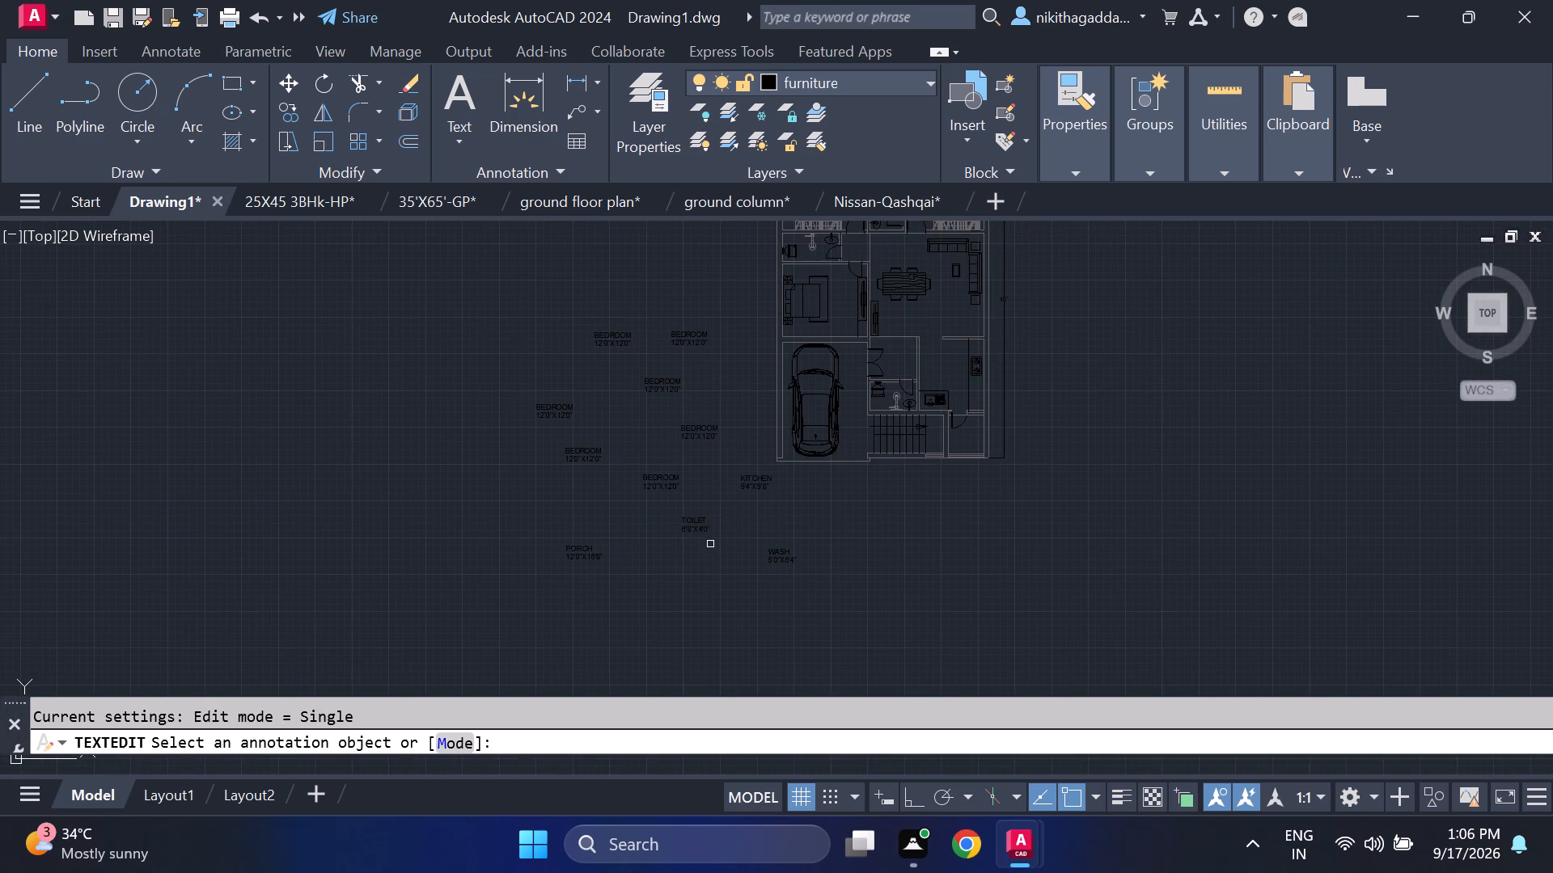
{"action": "scroll", "coordinate": [690, 532], "scroll_direction": "up", "scroll_amount": 2}
{"action": "middle_click_drag", "start_coordinate": [632, 432], "coordinate": [652, 500]}
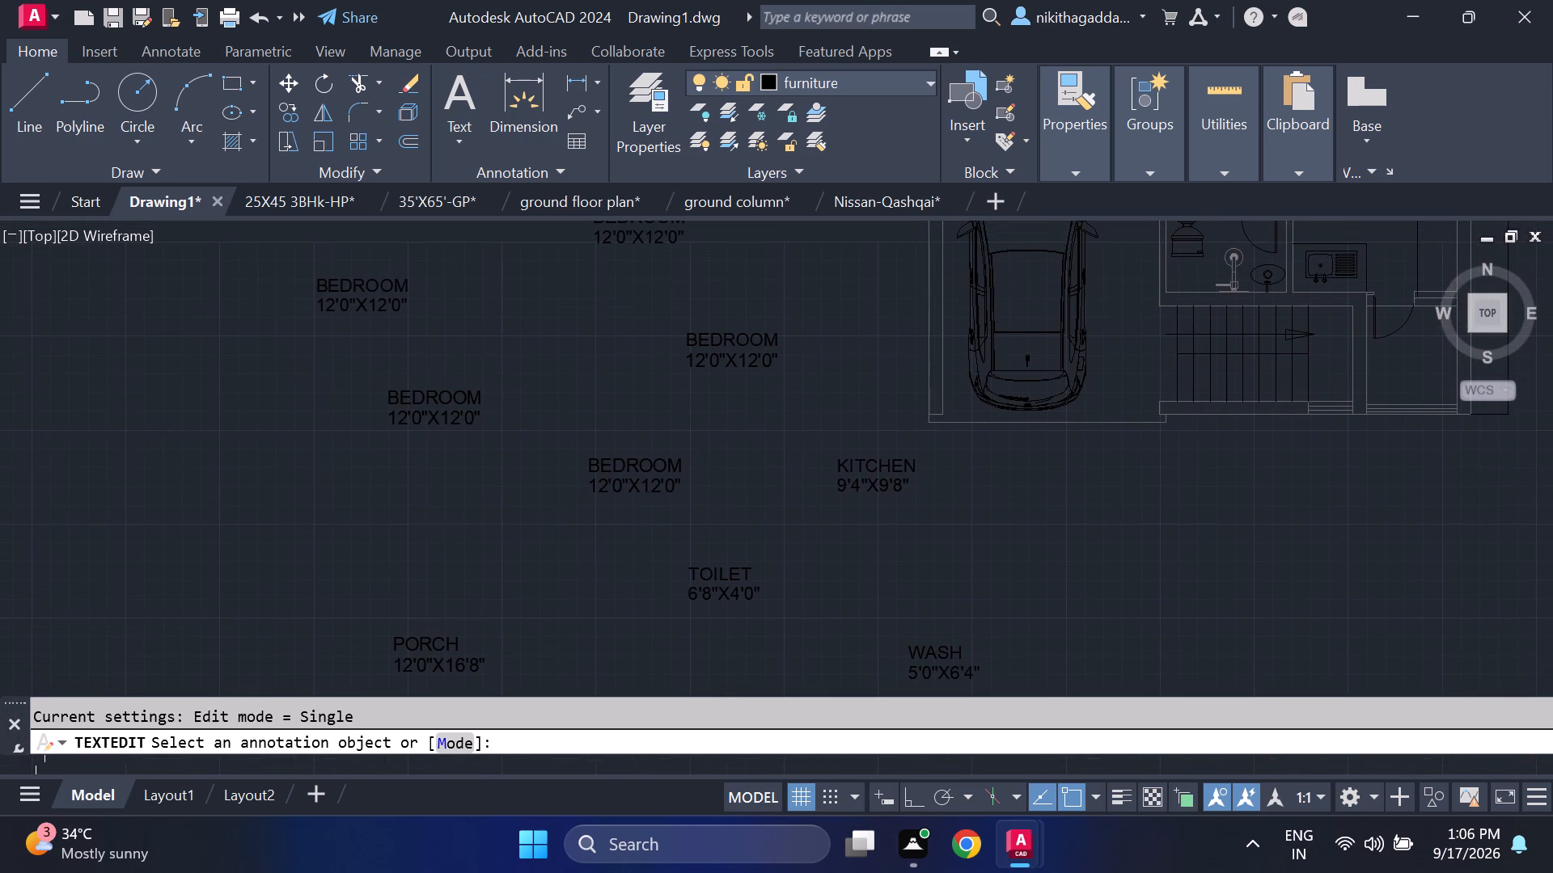
{"action": "scroll", "coordinate": [632, 479], "scroll_direction": "up", "scroll_amount": 1}
{"action": "left_click", "coordinate": [641, 452]}
{"action": "key", "text": "Delete"}
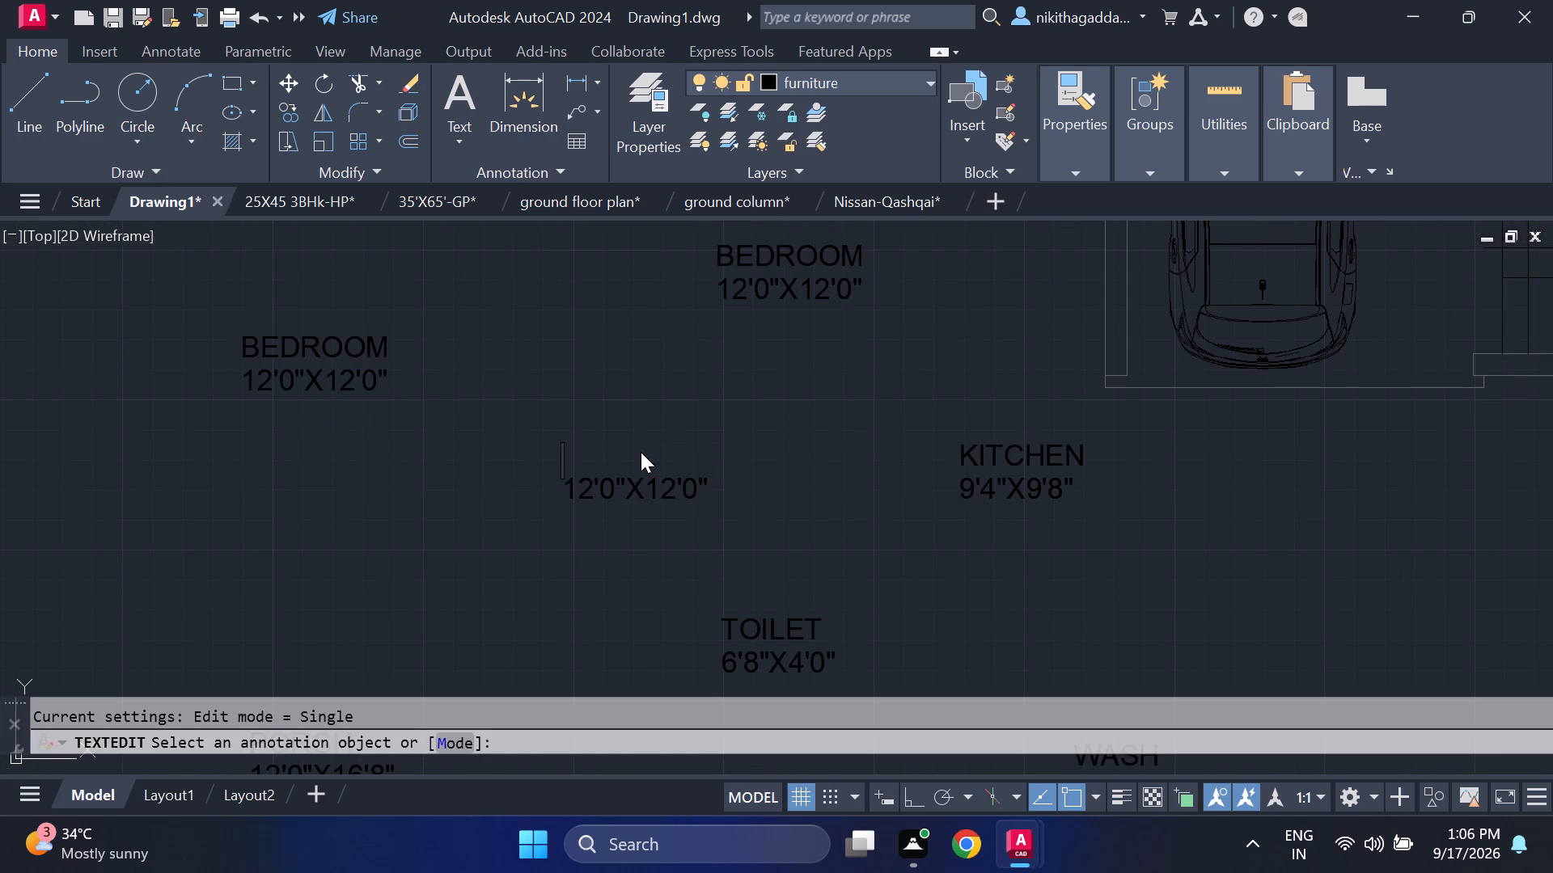
{"action": "type", "text": "FO"}
{"action": "type", "text": "YER"}
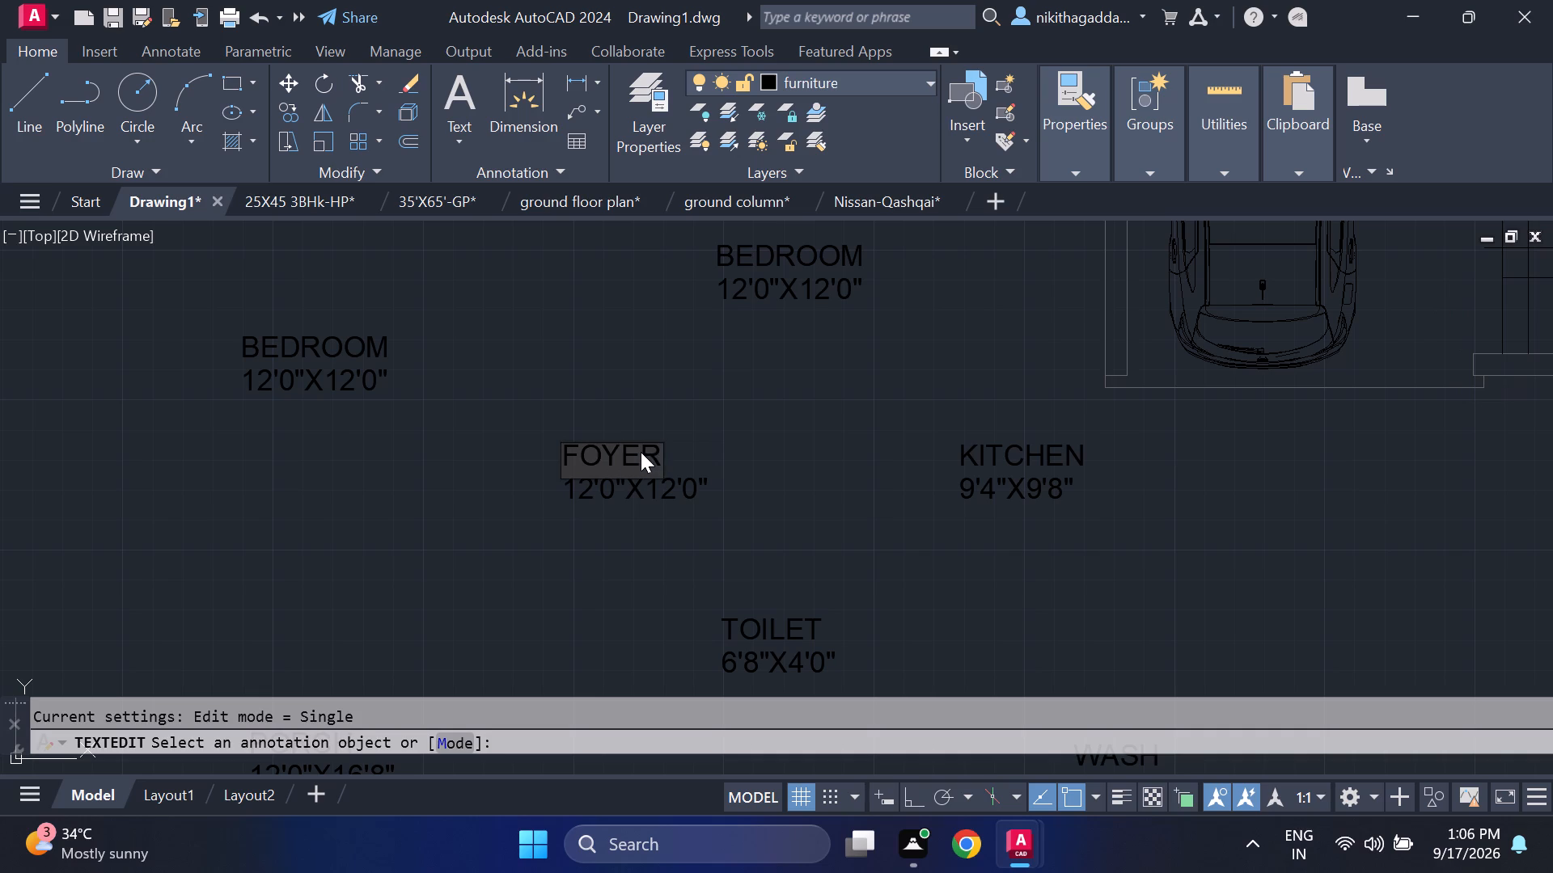
{"action": "key", "text": "Return"}
Replace the size line under FOYER with 6'8"X5'8".
{"action": "key", "text": "Return"}
{"action": "scroll", "coordinate": [612, 443], "scroll_direction": "up", "scroll_amount": 2}
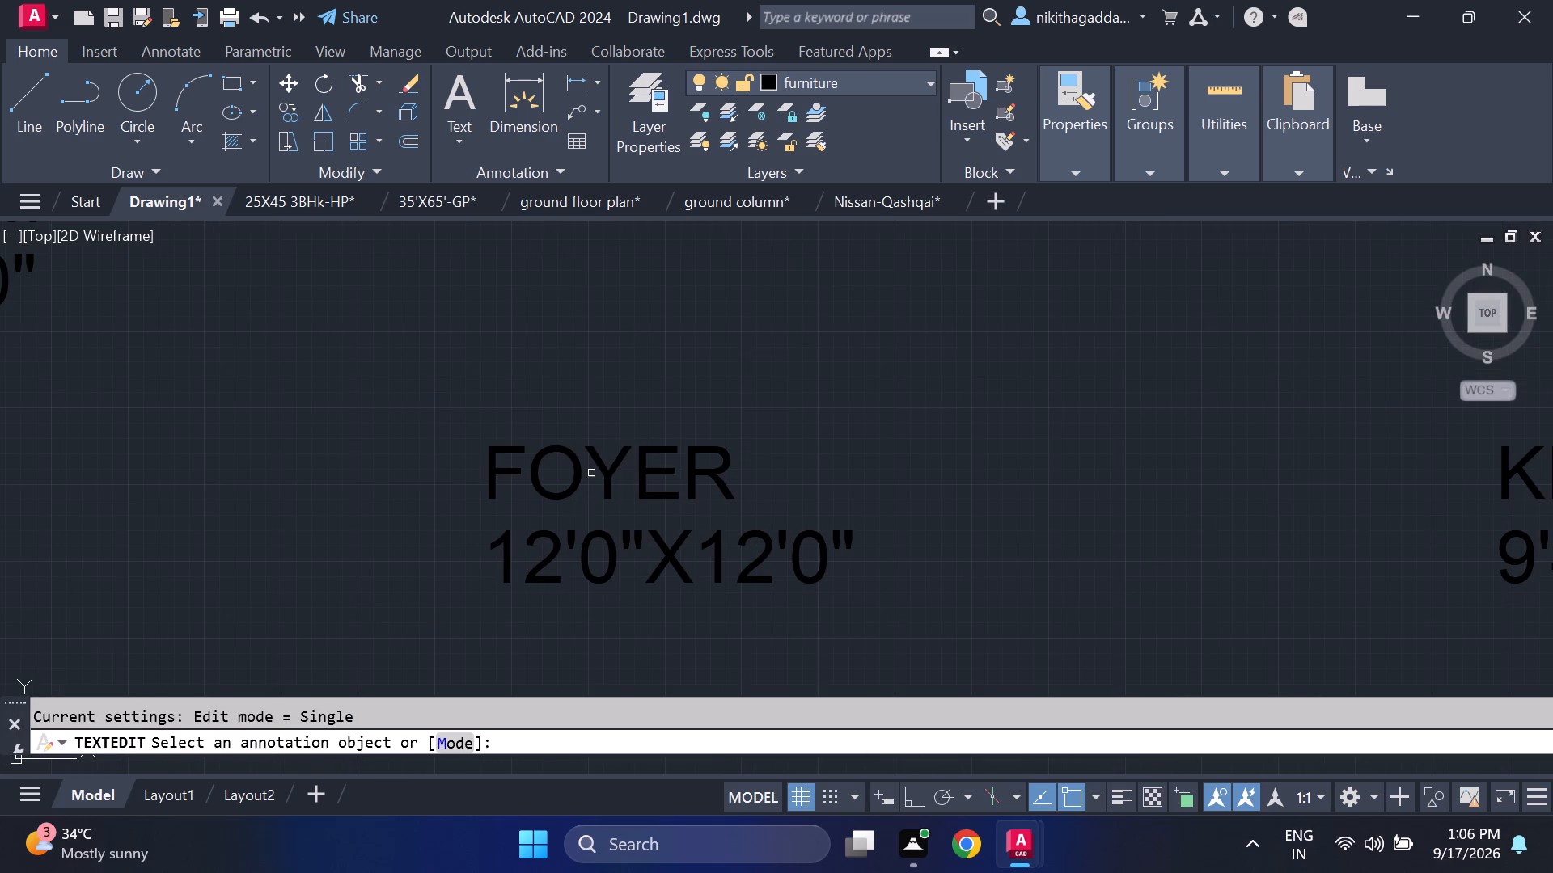
{"action": "left_click", "coordinate": [544, 566]}
{"action": "key", "text": "Delete"}
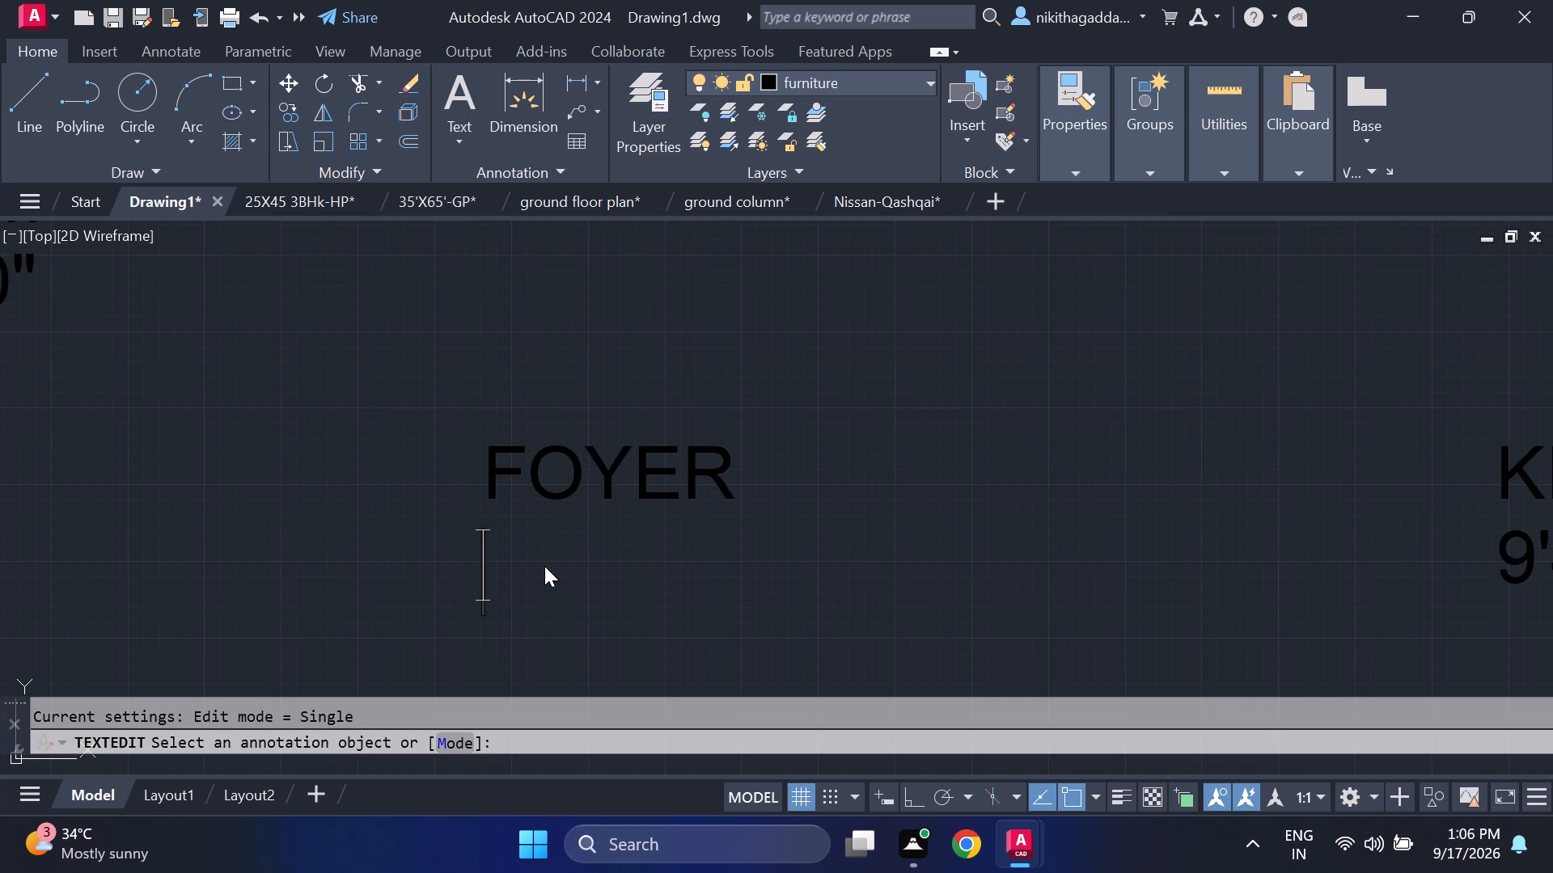
{"action": "type", "text": "6'"}
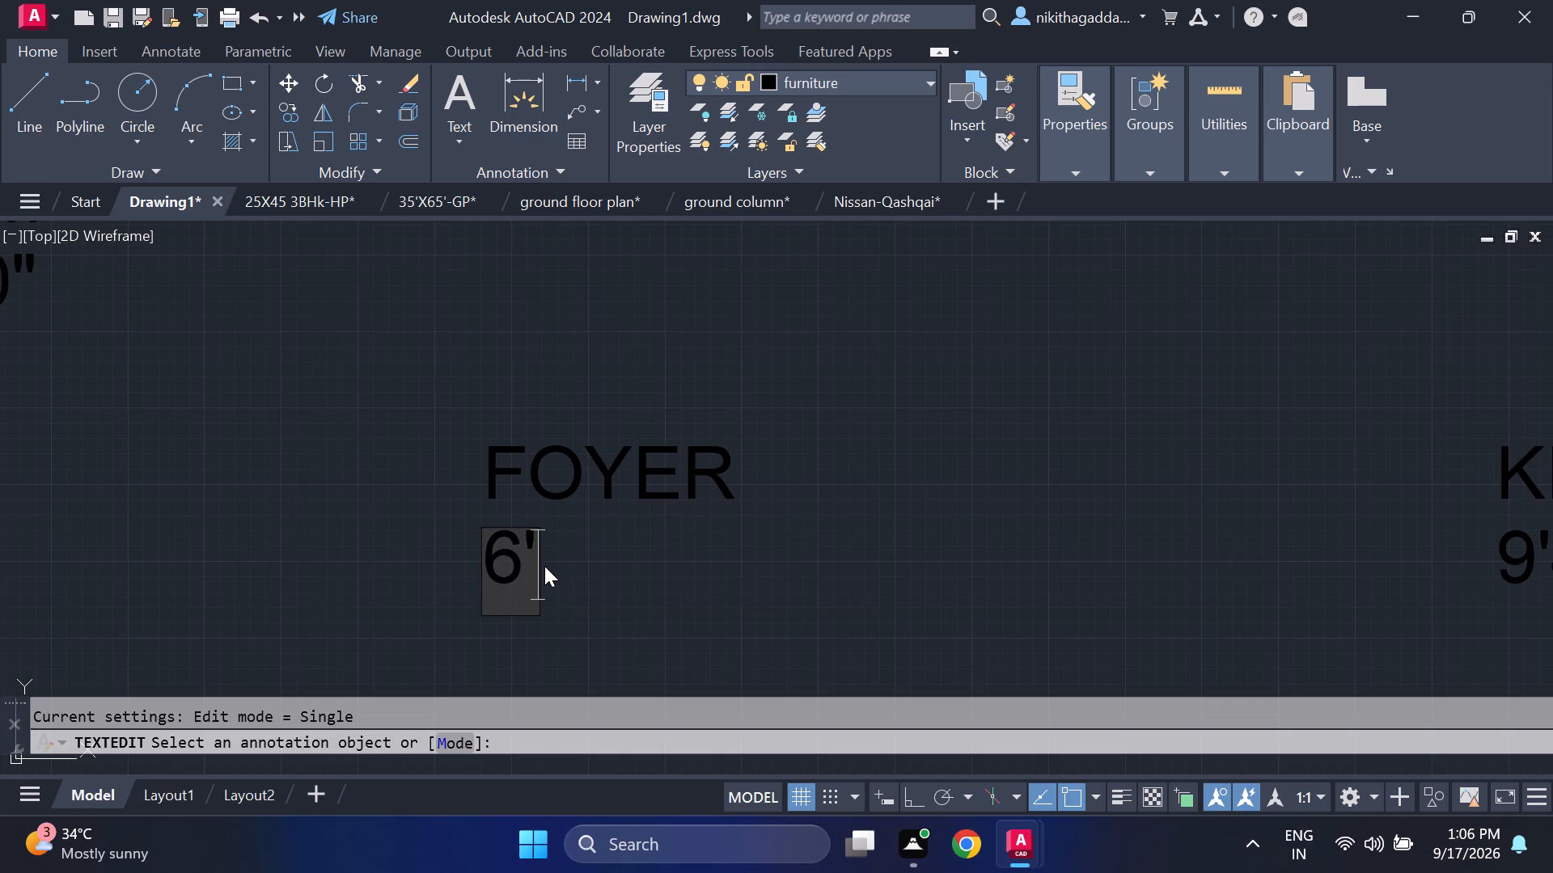
{"action": "key", "text": "8"}
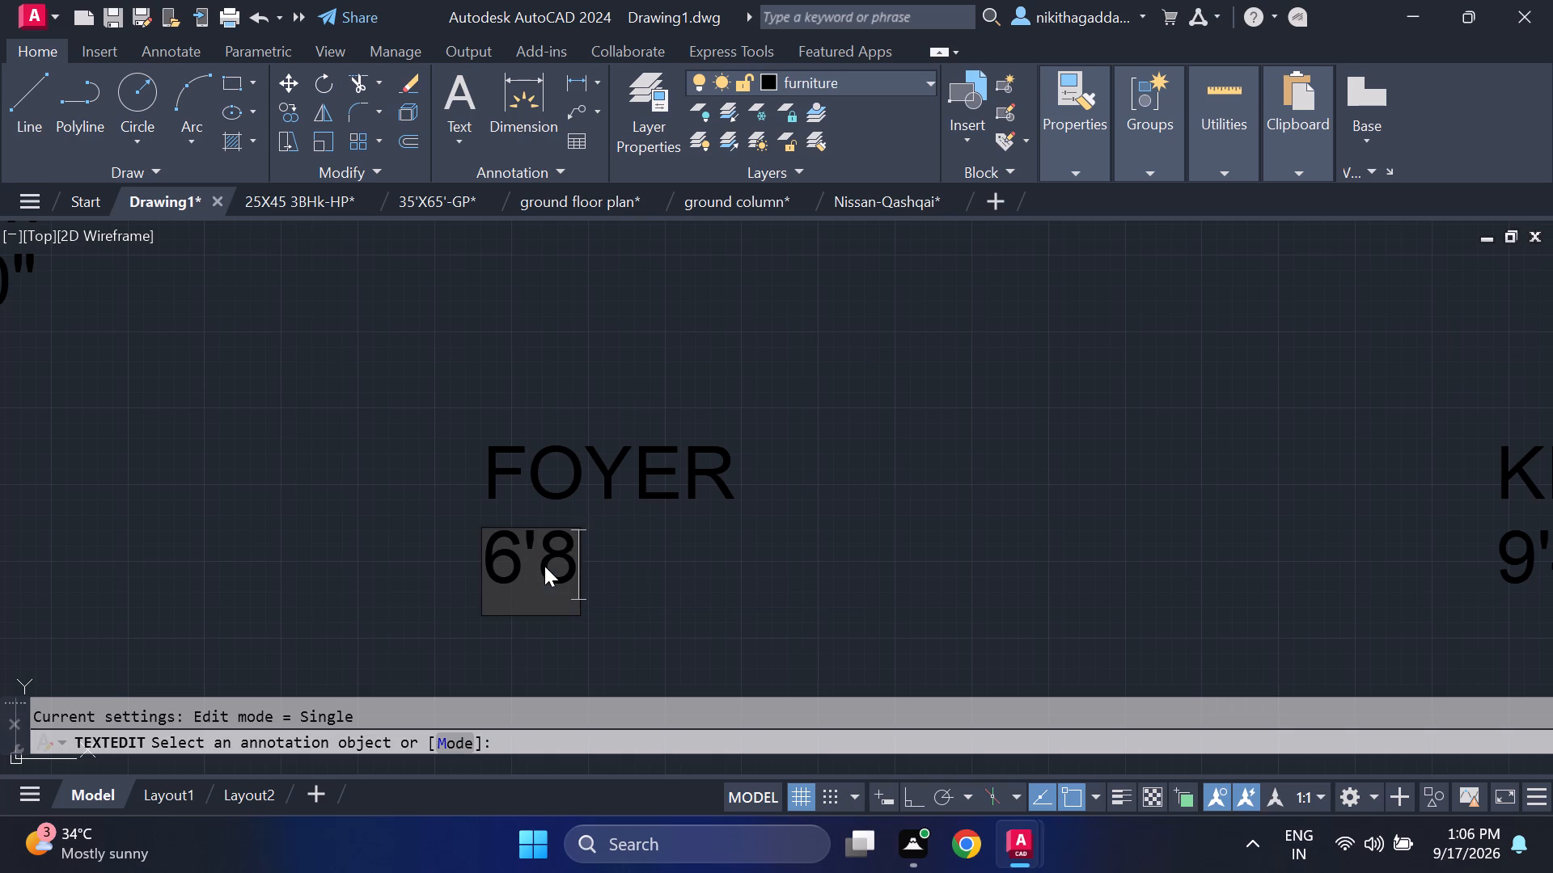
{"action": "key", "text": "shift+quotedbl"}
{"action": "key", "text": "x"}
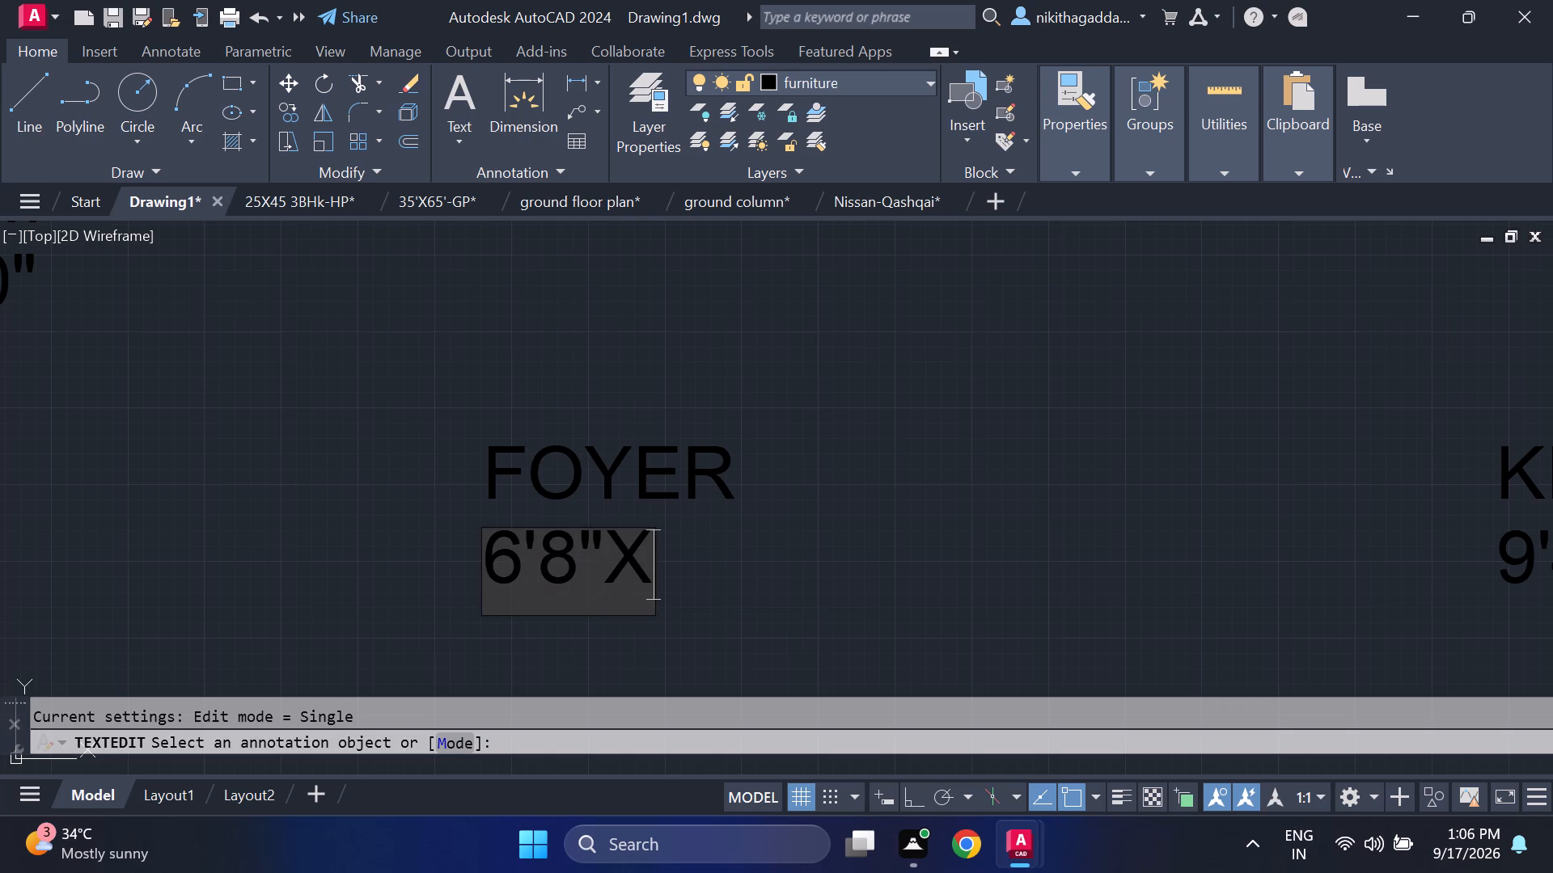
{"action": "type", "text": "5'8"}
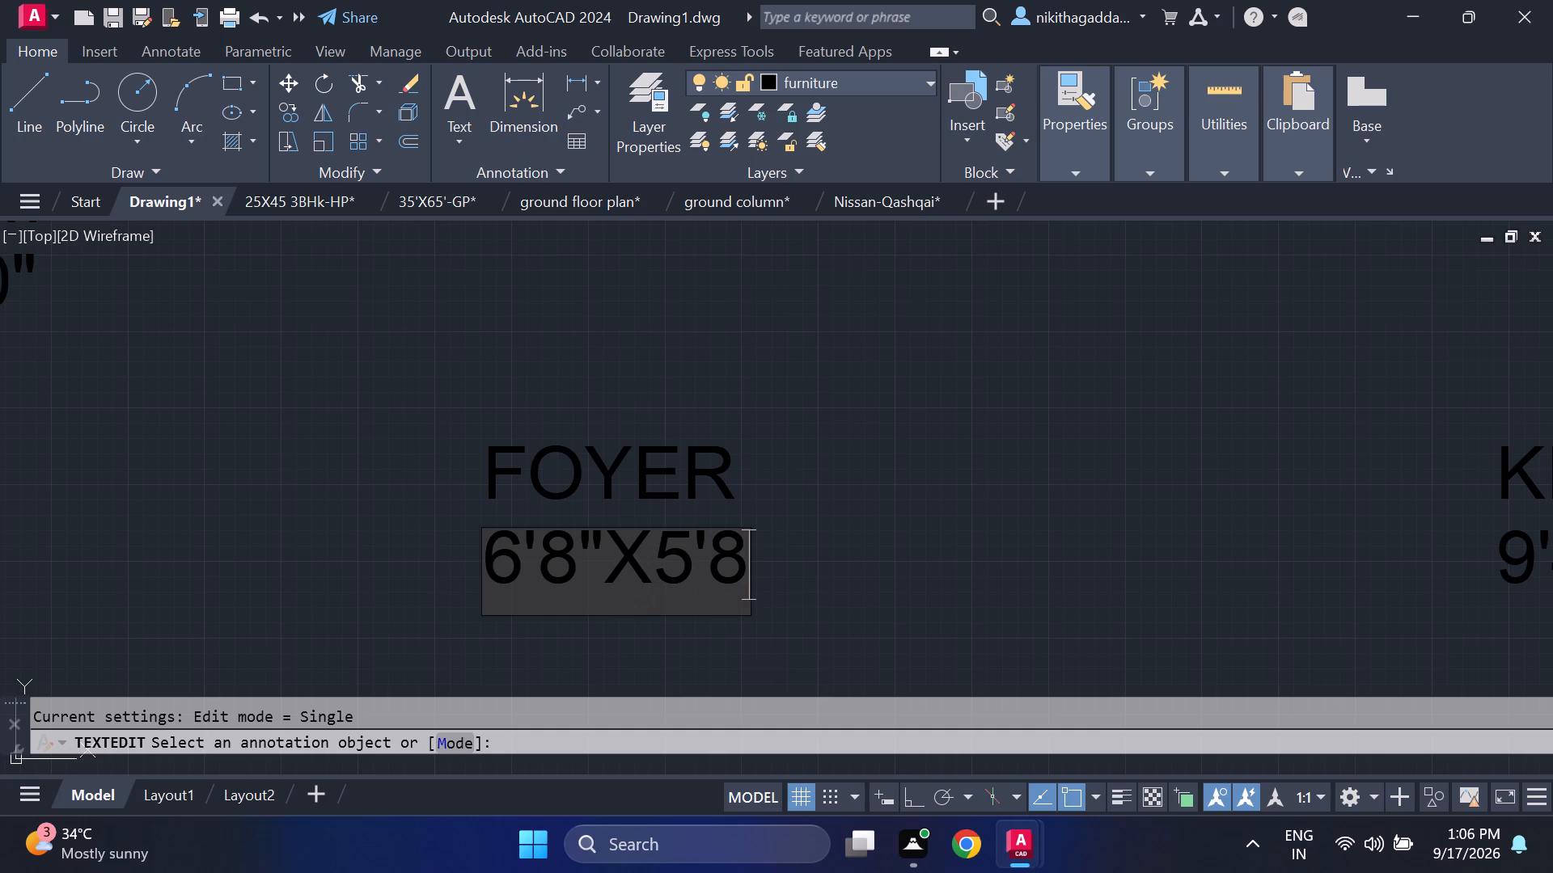
{"action": "key", "text": "shift+quotedbl"}
{"action": "key", "text": "Return"}
Change the size line of the BEDROOM label copy just above and left of FOYER to 12'0"X10'4".
{"action": "key", "text": "Return"}
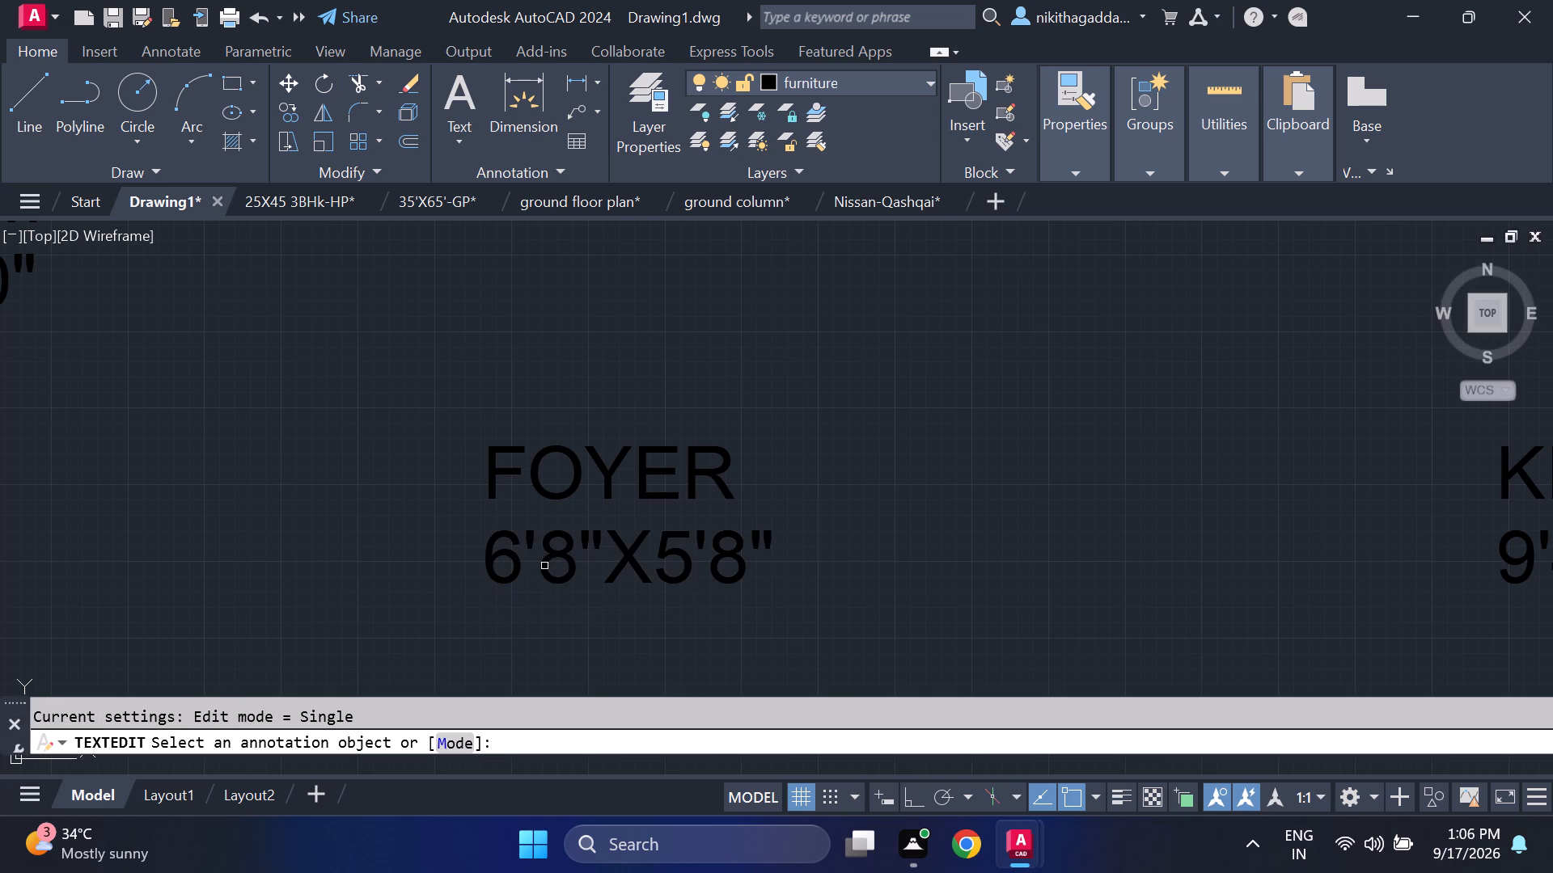
{"action": "scroll", "coordinate": [552, 557], "scroll_direction": "down", "scroll_amount": 4}
{"action": "scroll", "coordinate": [470, 568], "scroll_direction": "up", "scroll_amount": 1}
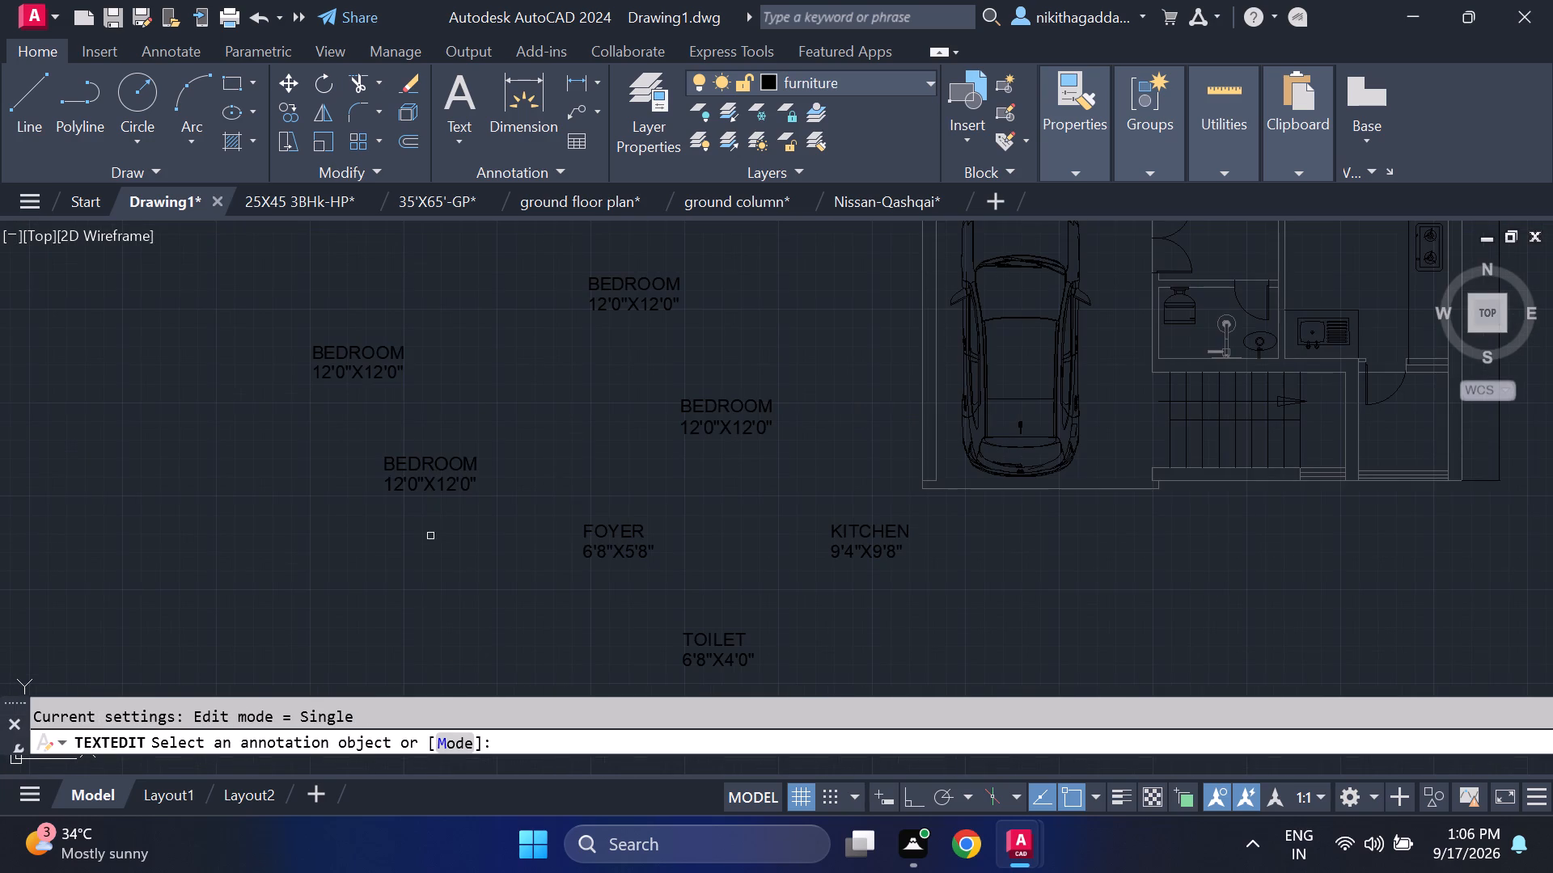
{"action": "scroll", "coordinate": [426, 479], "scroll_direction": "up", "scroll_amount": 2}
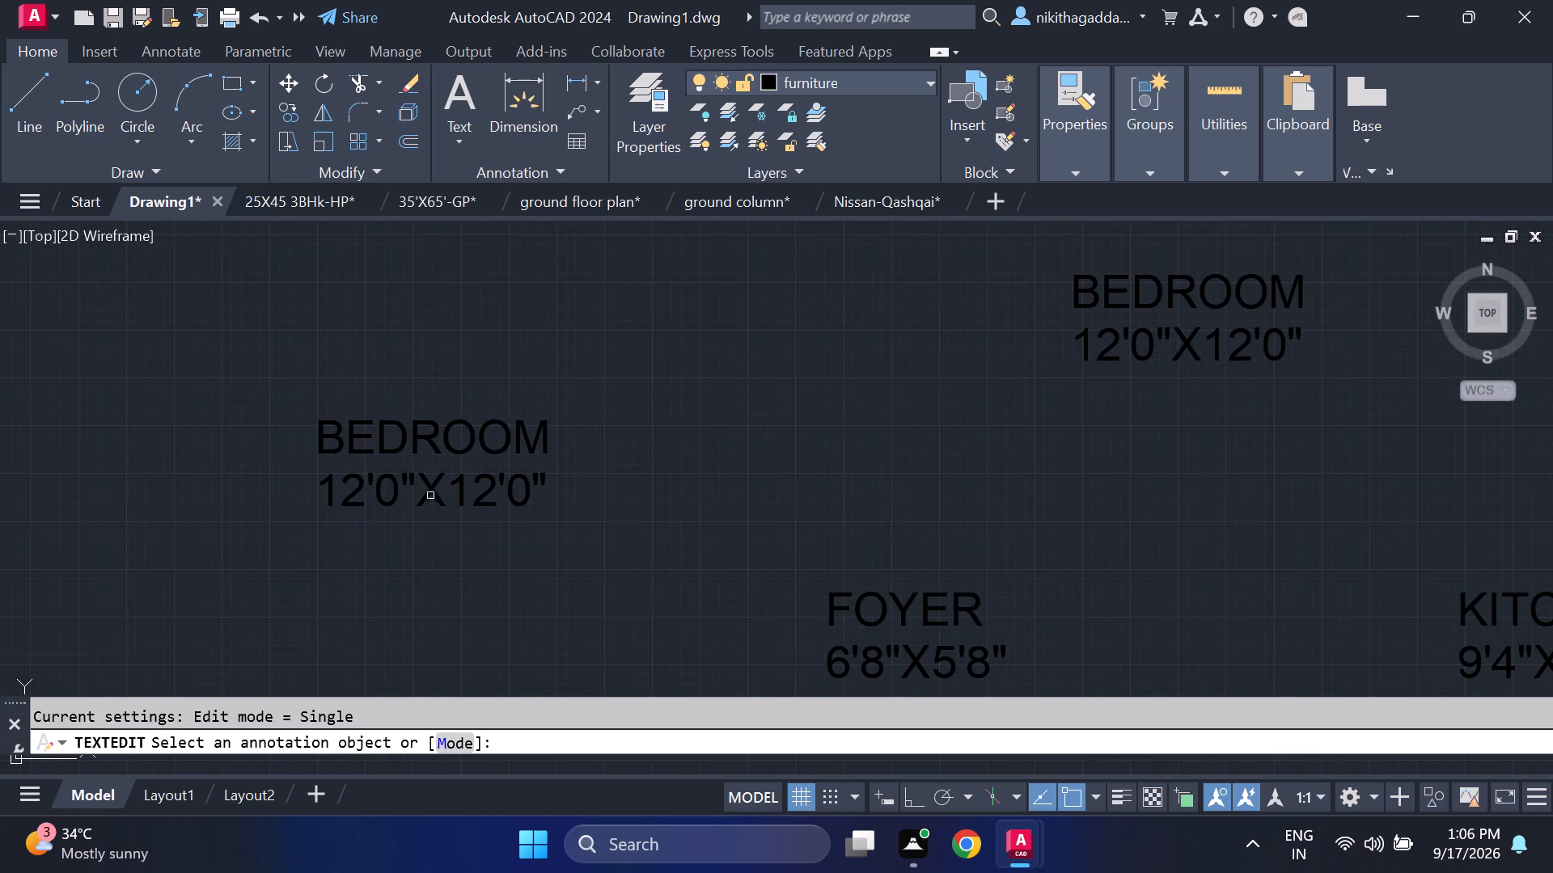
{"action": "scroll", "coordinate": [434, 502], "scroll_direction": "up", "scroll_amount": 2}
{"action": "left_click", "coordinate": [438, 491]}
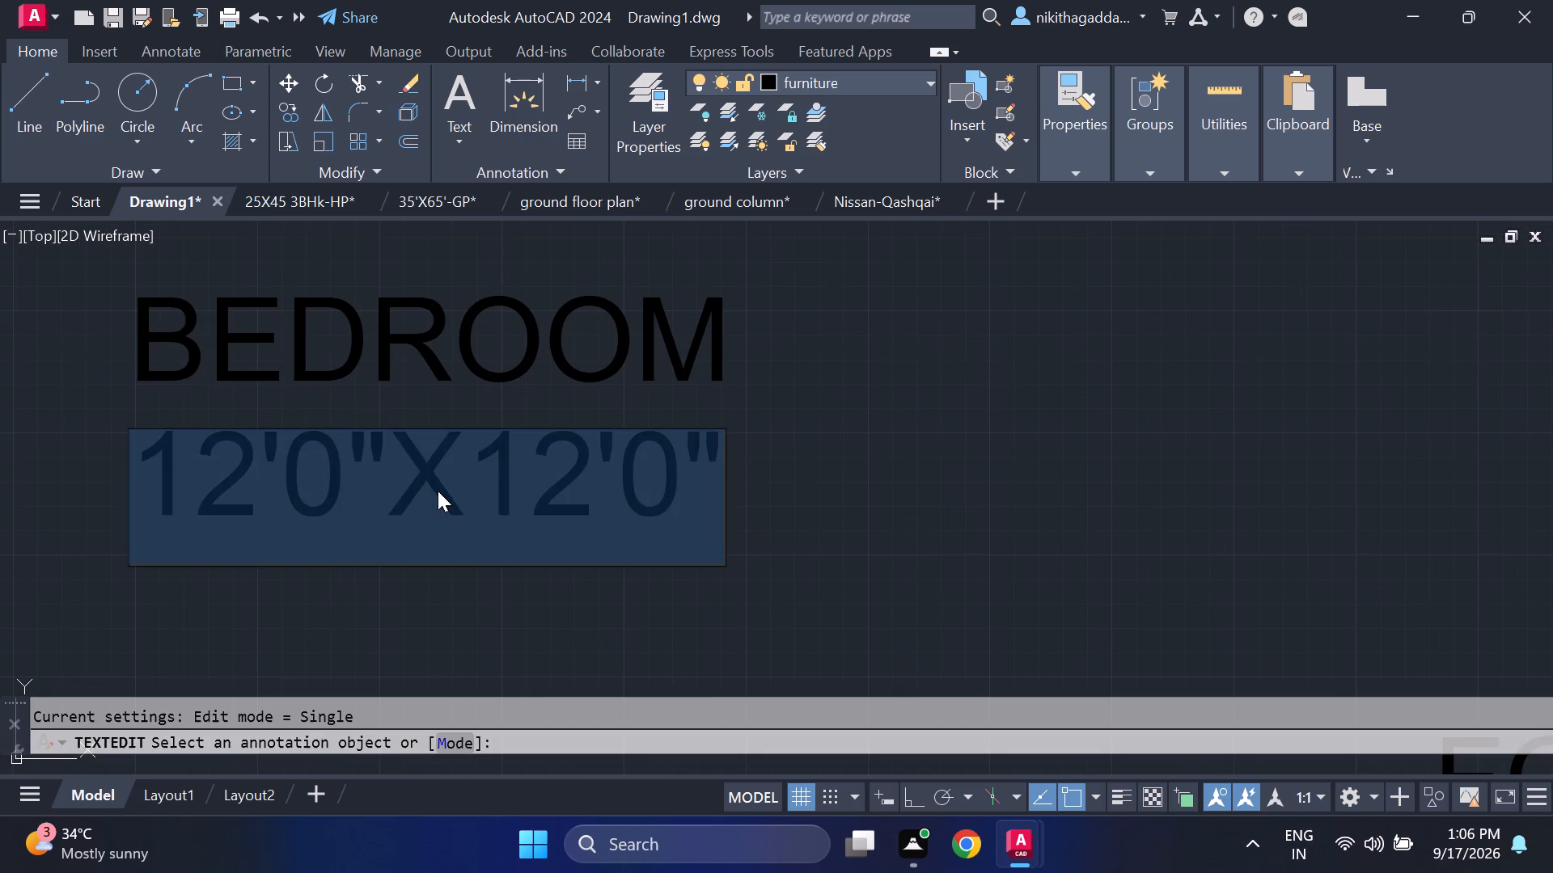
{"action": "left_click", "coordinate": [586, 494]}
{"action": "key", "text": "BackSpace"}
{"action": "key", "text": "0"}
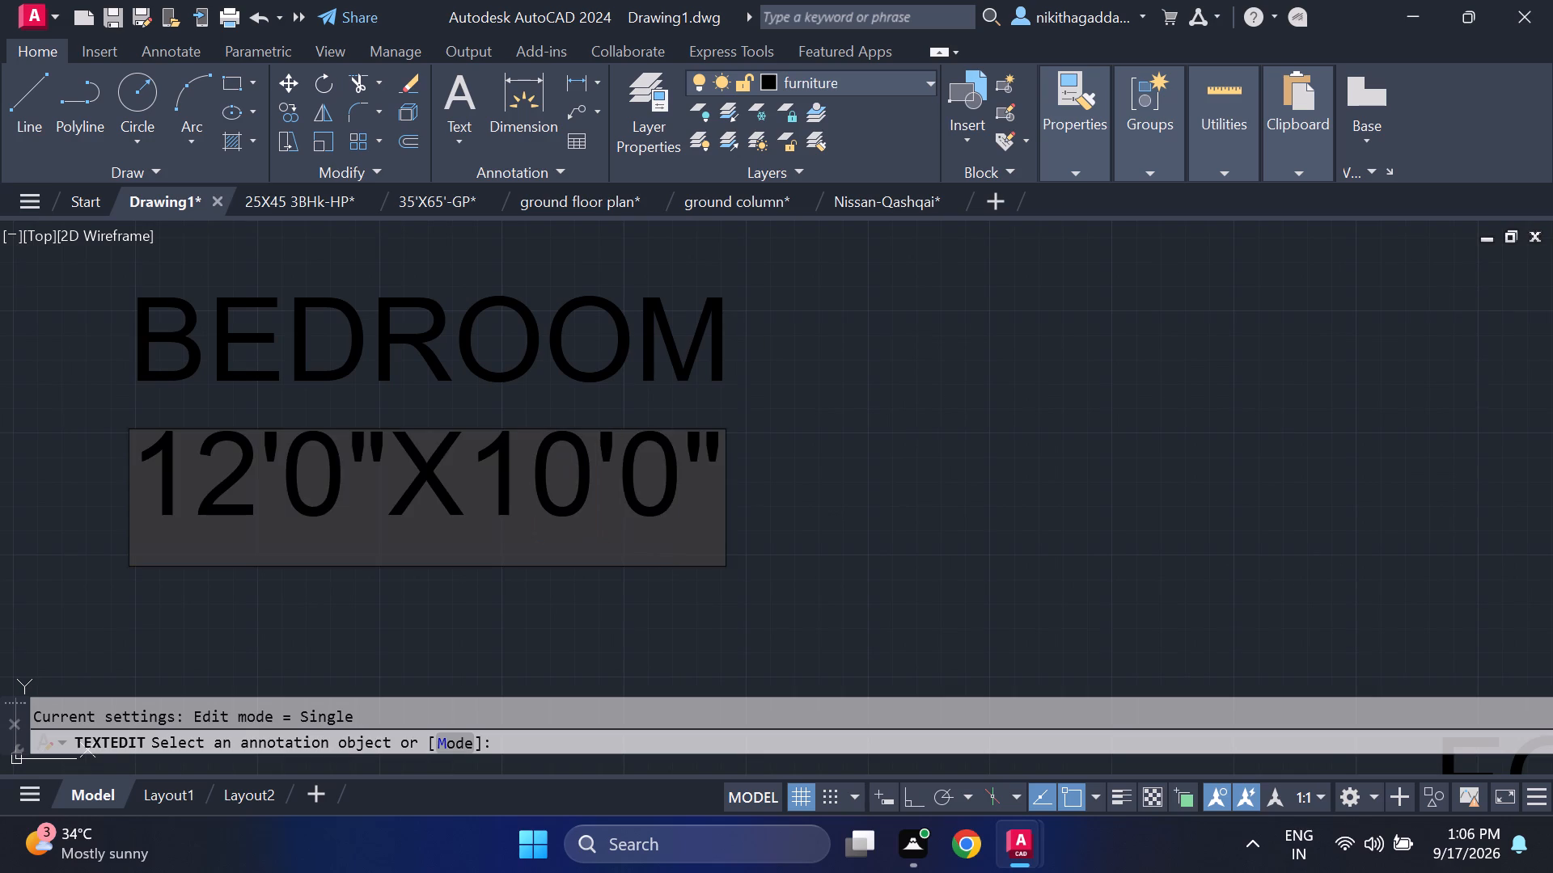
{"action": "left_click", "coordinate": [677, 491]}
{"action": "key", "text": "BackSpace"}
{"action": "key", "text": "4"}
{"action": "key", "text": "Return"}
{"action": "key", "text": "Return"}
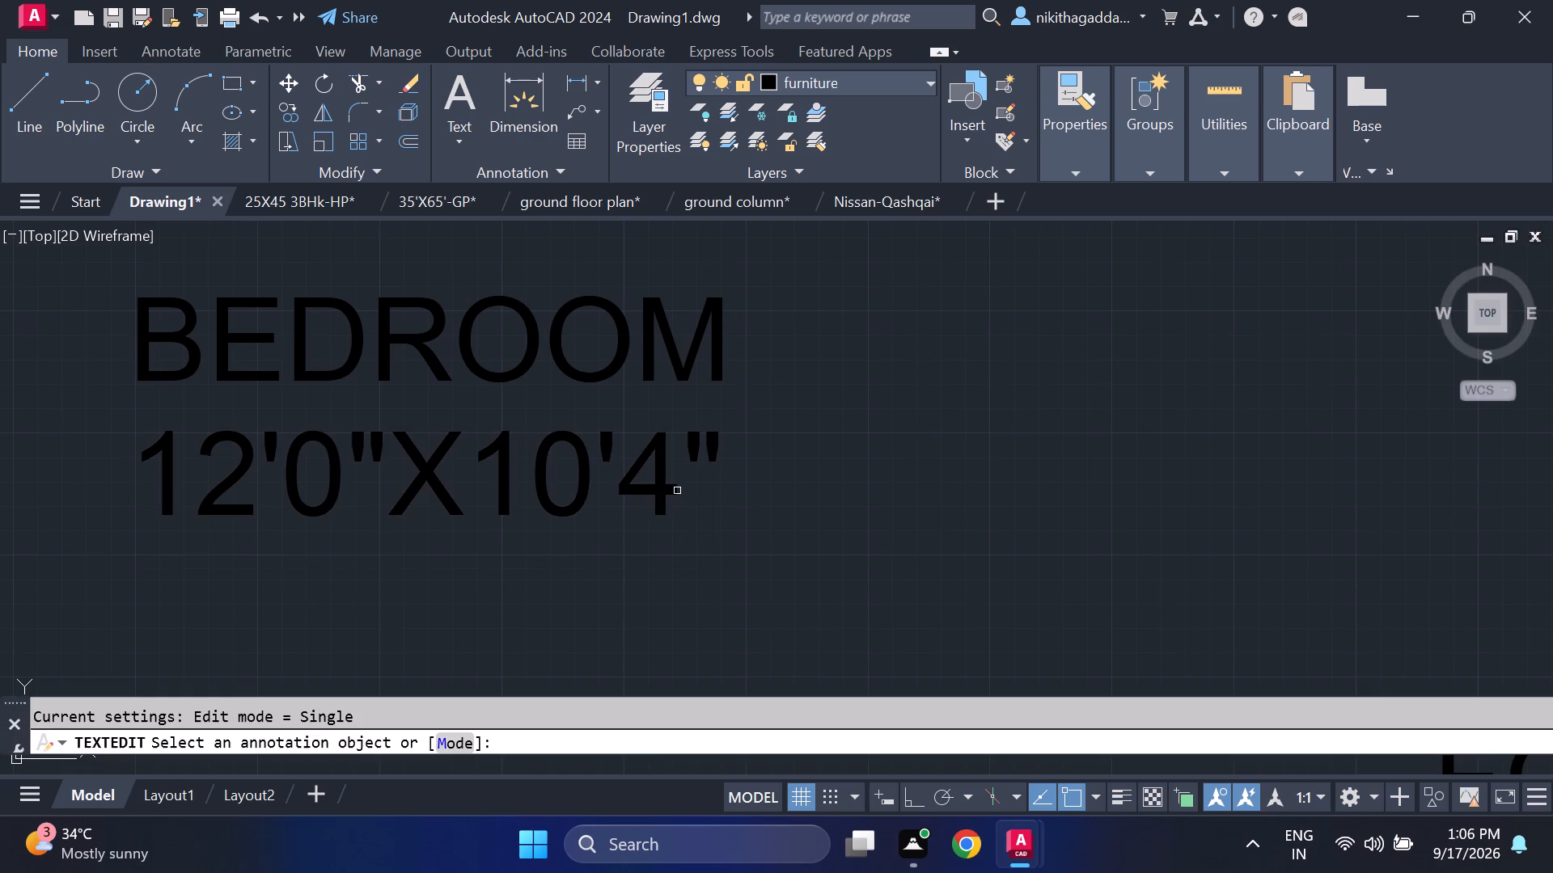
{"action": "scroll", "coordinate": [646, 510], "scroll_direction": "down", "scroll_amount": 4}
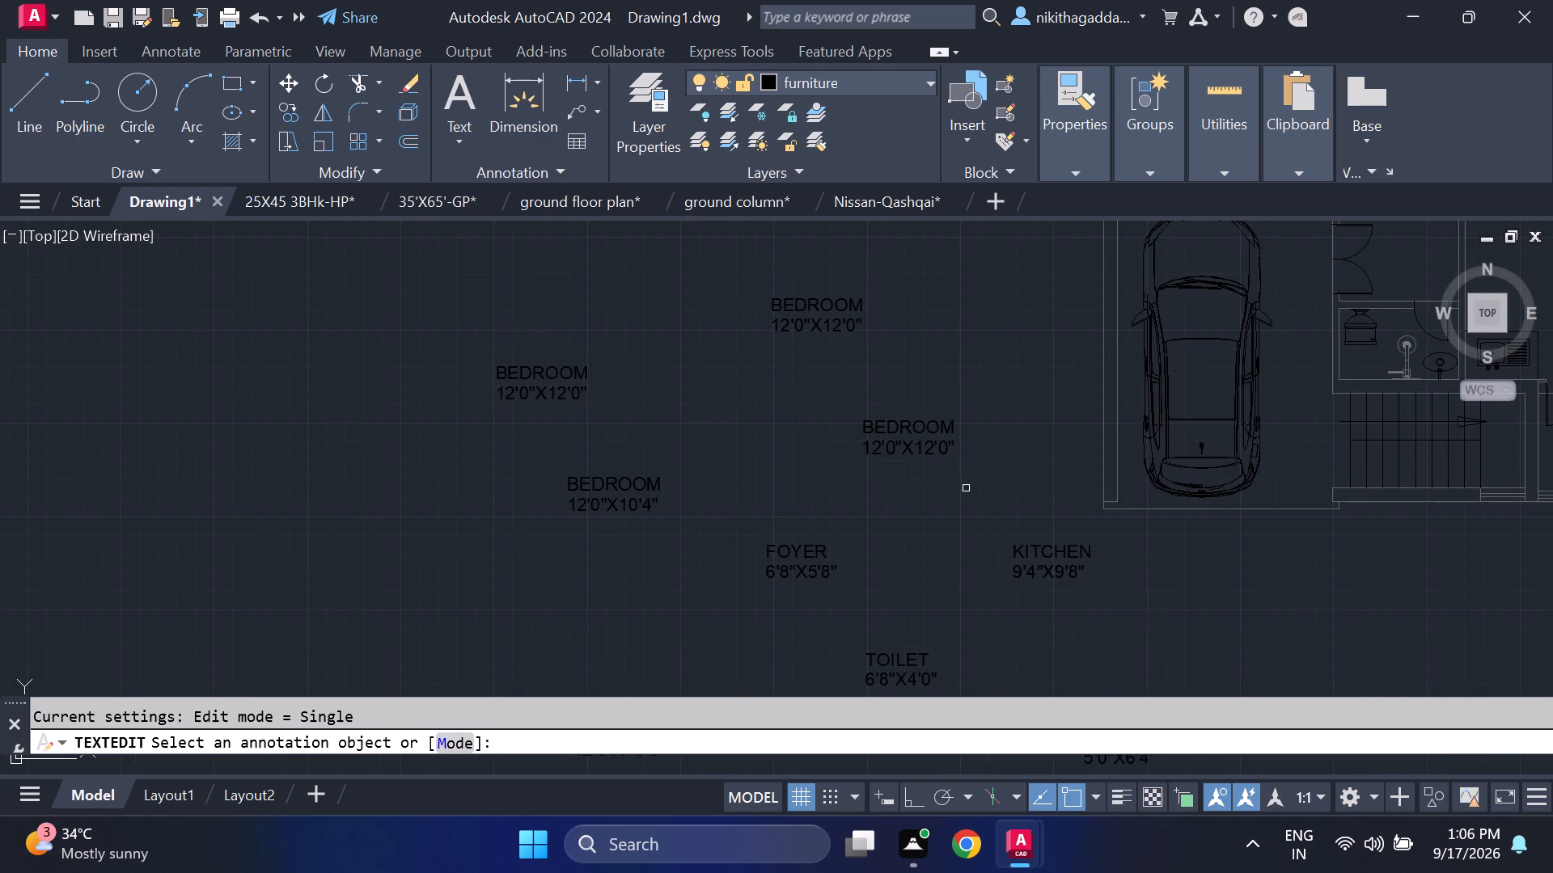
Change the BEDROOM line of the label copy above and between FOYER and KITCHEN to LIVING.
{"action": "middle_click_drag", "start_coordinate": [920, 515], "coordinate": [738, 580]}
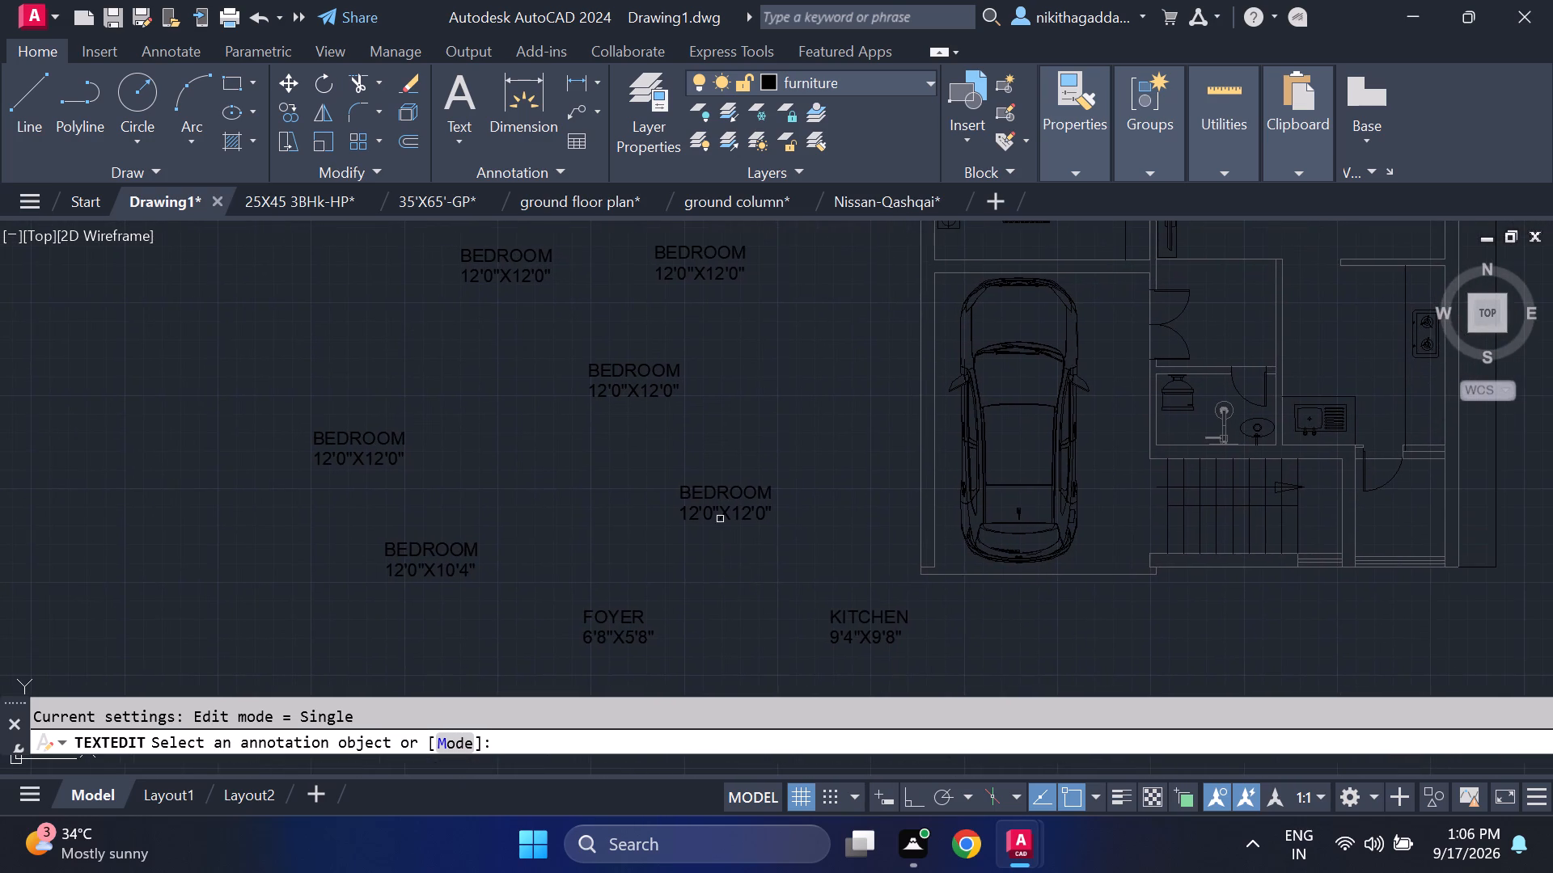
{"action": "scroll", "coordinate": [718, 510], "scroll_direction": "up", "scroll_amount": 2}
{"action": "left_click", "coordinate": [734, 482]}
{"action": "key", "text": "Delete"}
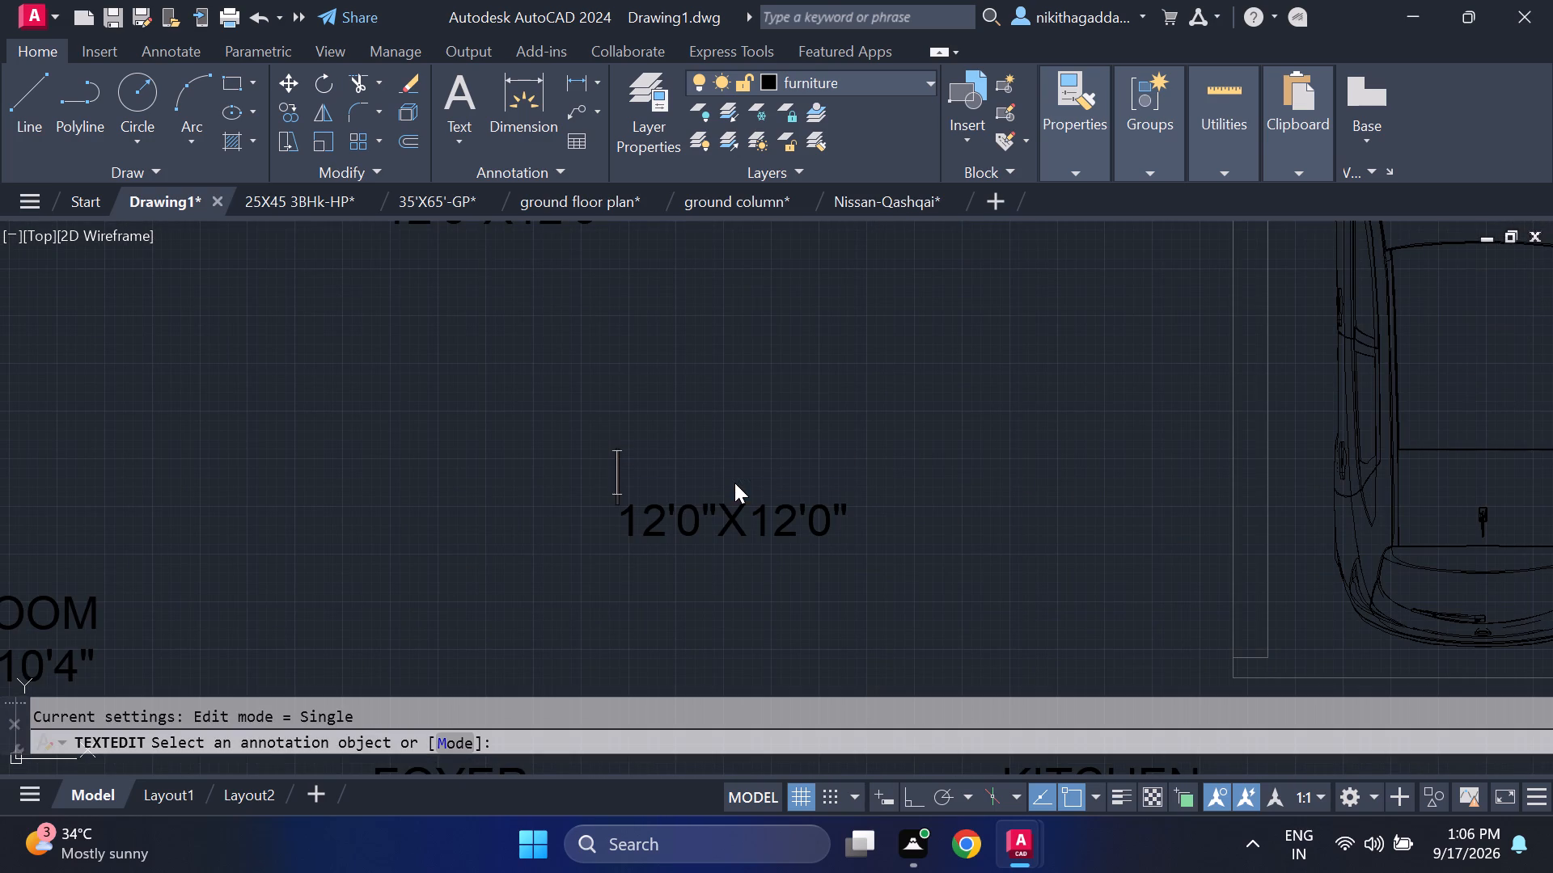
{"action": "type", "text": "LIVING"}
{"action": "key", "text": "Return"}
{"action": "key", "text": "Return"}
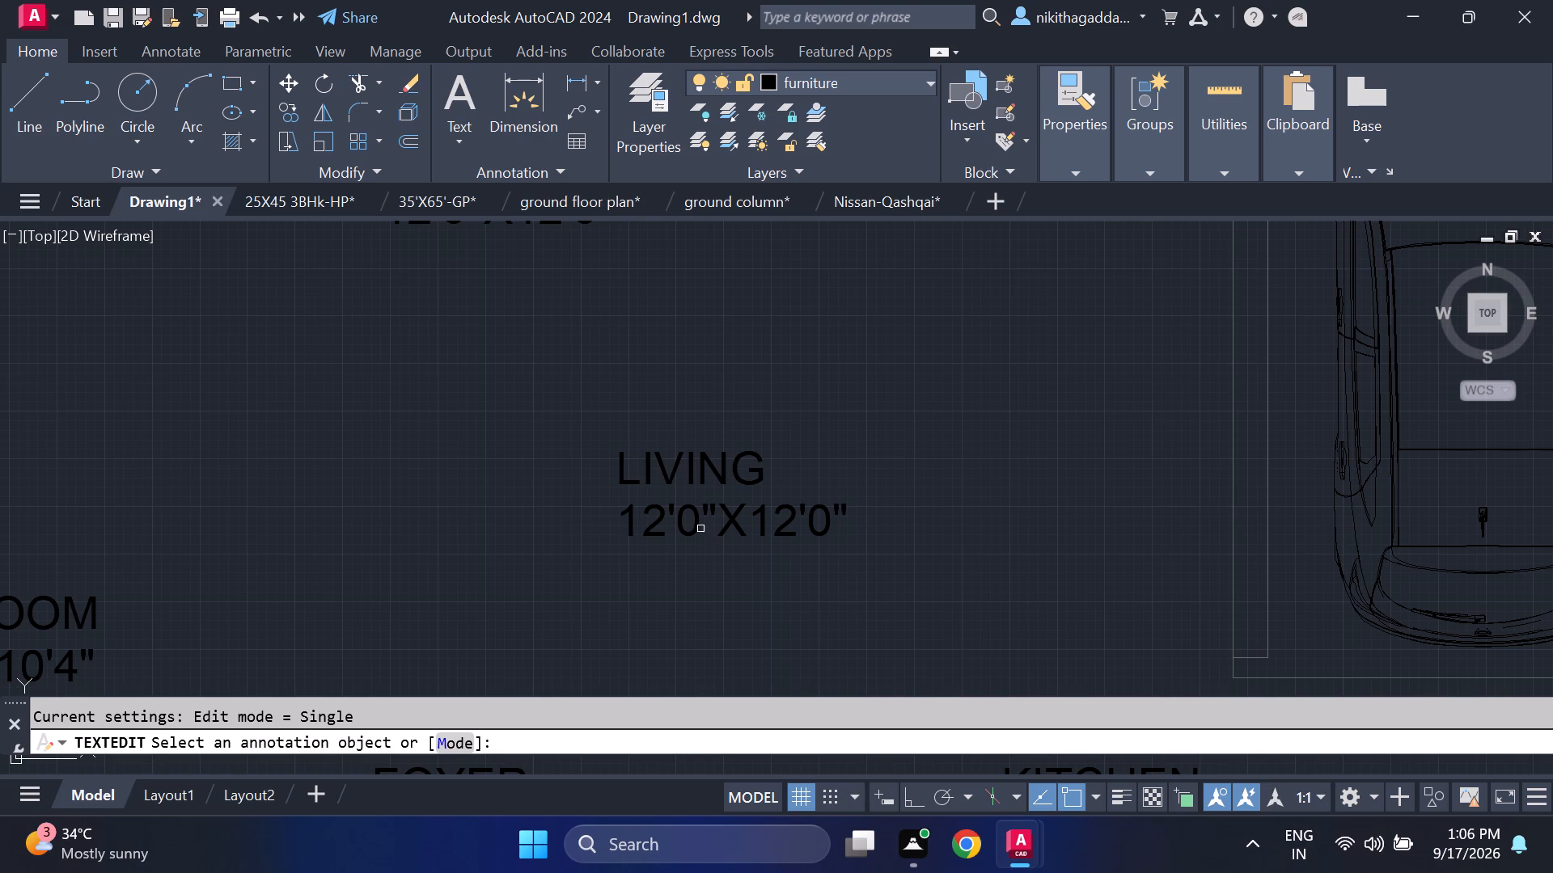
Change the size line under LIVING to 16'4"X14'8".
{"action": "left_click", "coordinate": [697, 525]}
{"action": "scroll", "coordinate": [697, 525], "scroll_direction": "up", "scroll_amount": 3}
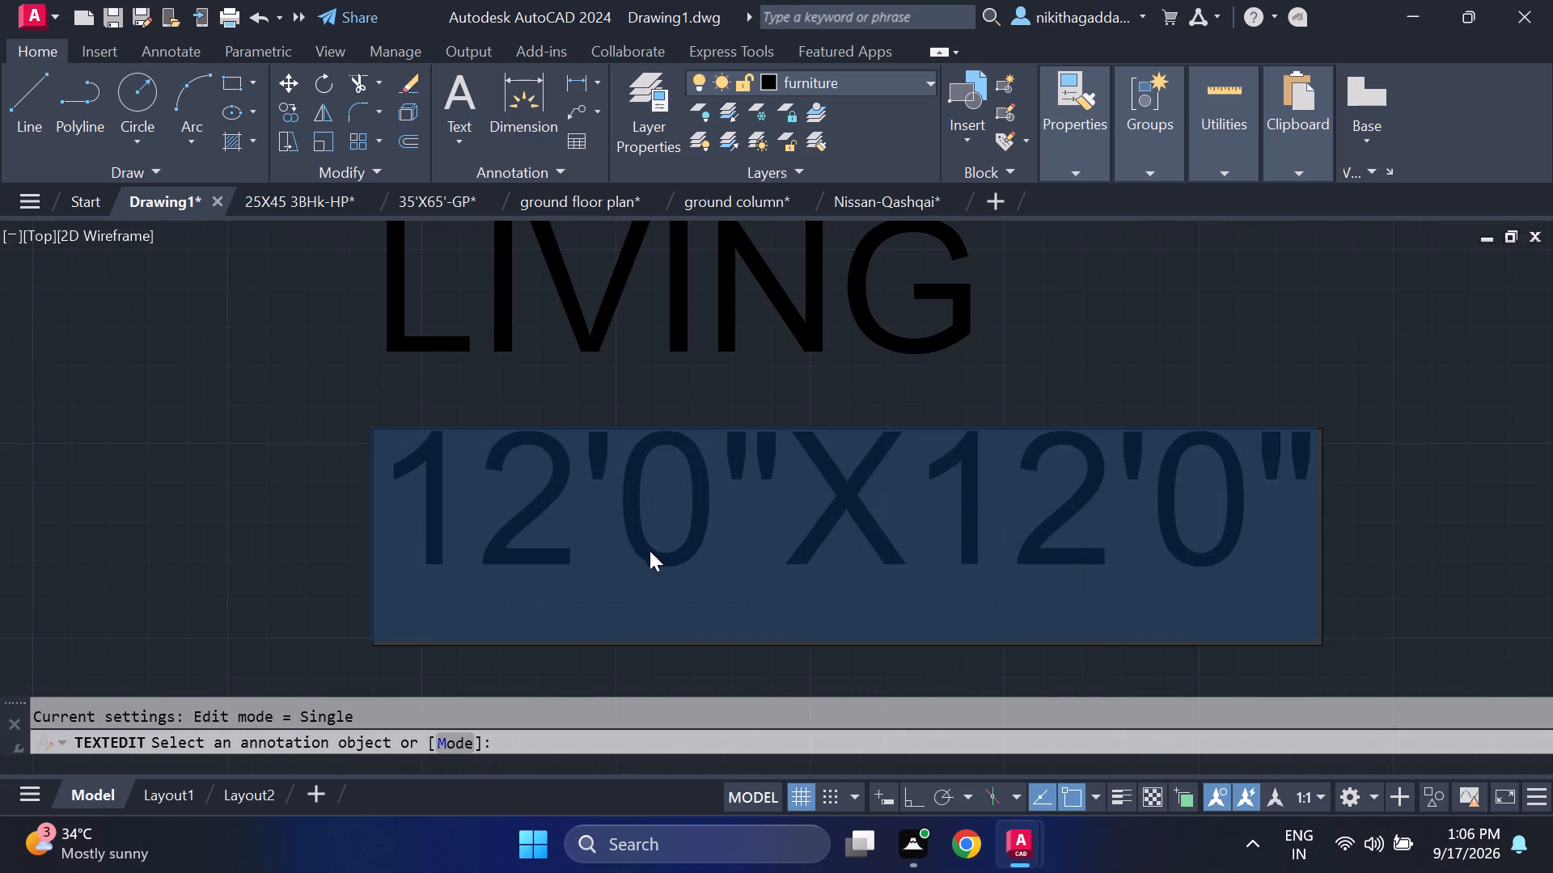
{"action": "left_click", "coordinate": [552, 503]}
{"action": "key", "text": "BackSpace"}
{"action": "key", "text": "6"}
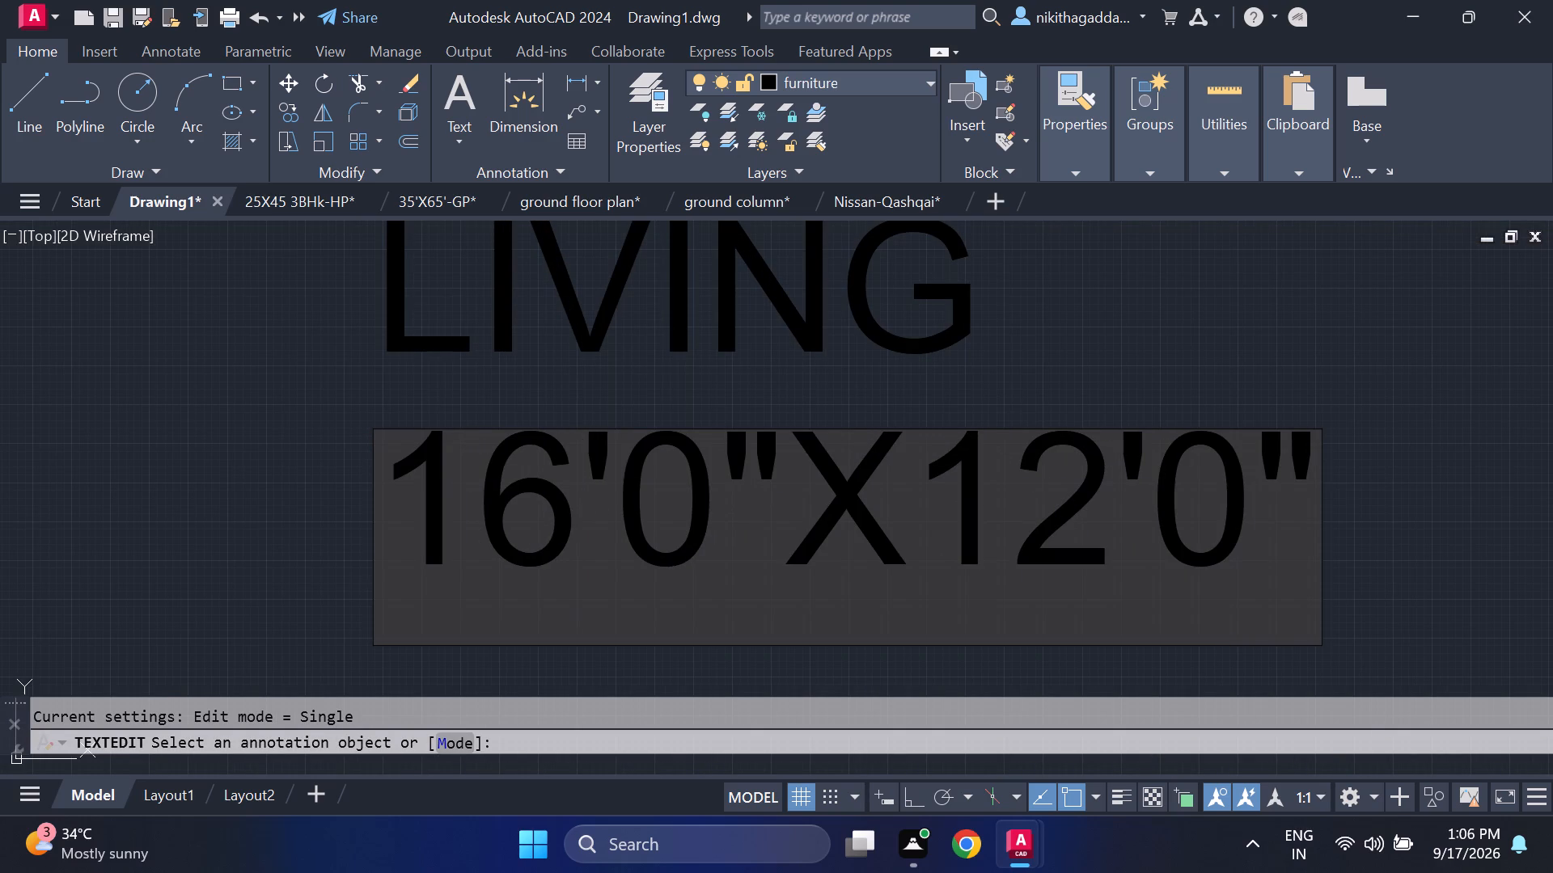
{"action": "left_click", "coordinate": [704, 504]}
{"action": "key", "text": "BackSpace"}
{"action": "key", "text": "4"}
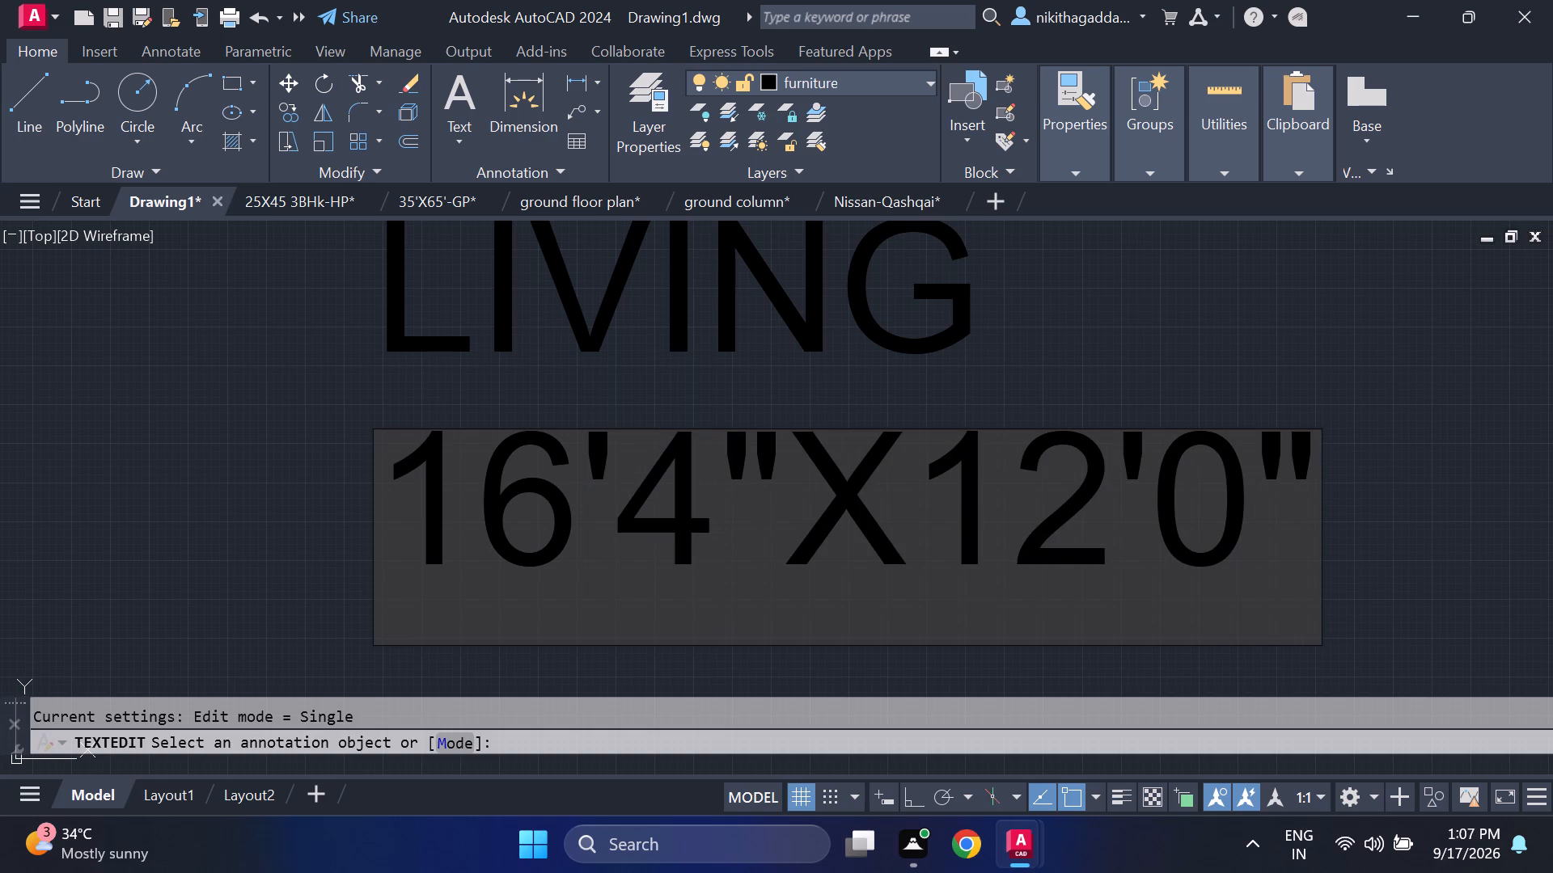
{"action": "left_click", "coordinate": [1081, 519]}
{"action": "key", "text": "BackSpace"}
{"action": "key", "text": "4"}
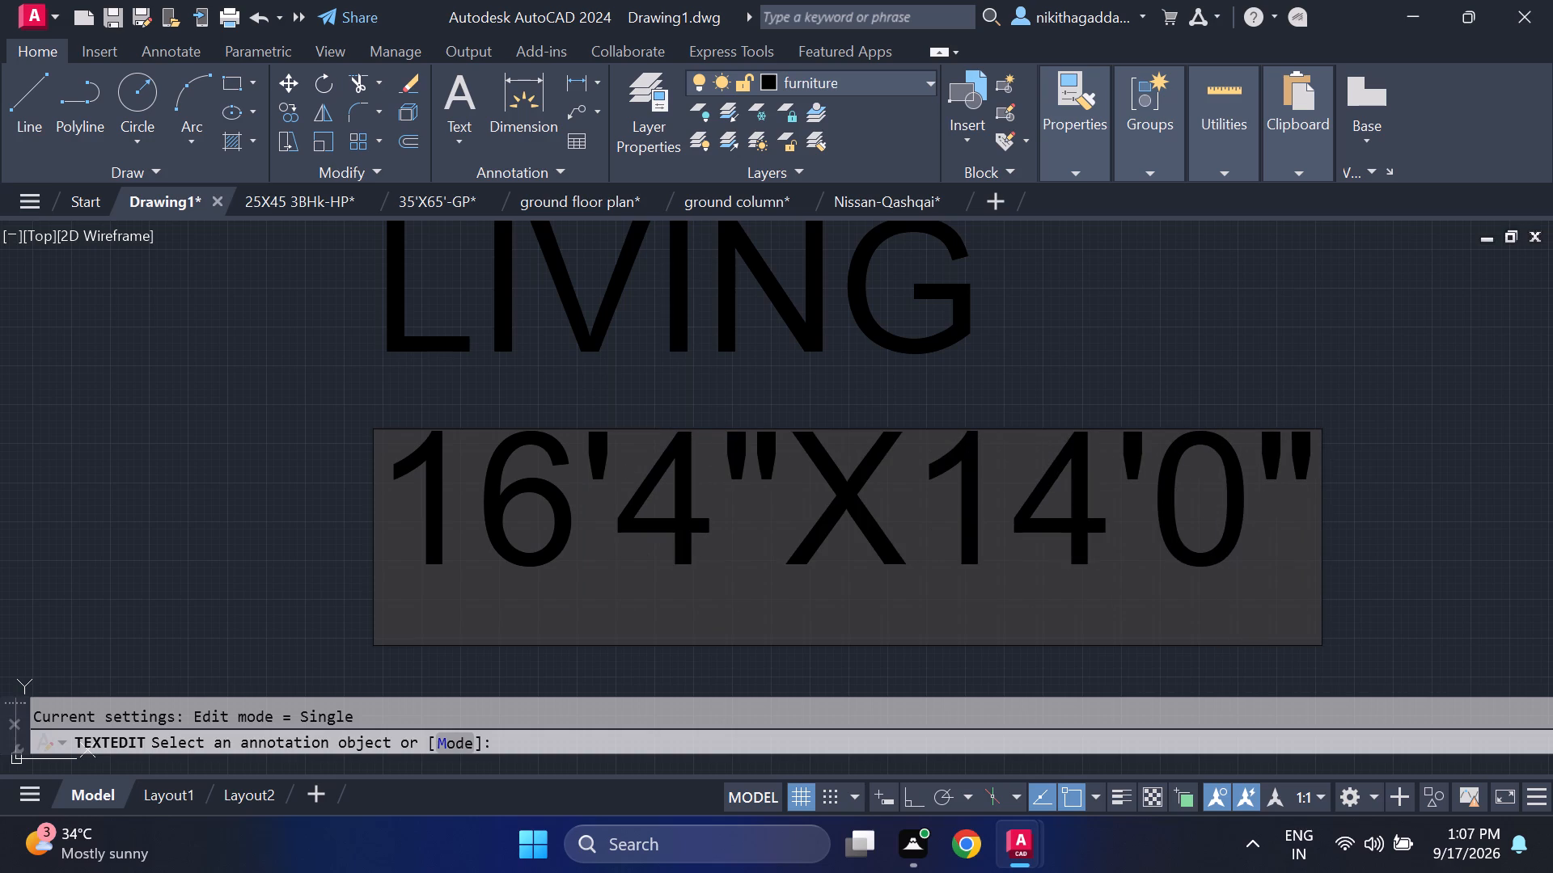
{"action": "left_click", "coordinate": [1237, 511]}
{"action": "key", "text": "BackSpace"}
{"action": "key", "text": "8"}
{"action": "key", "text": "Return"}
{"action": "key", "text": "Return"}
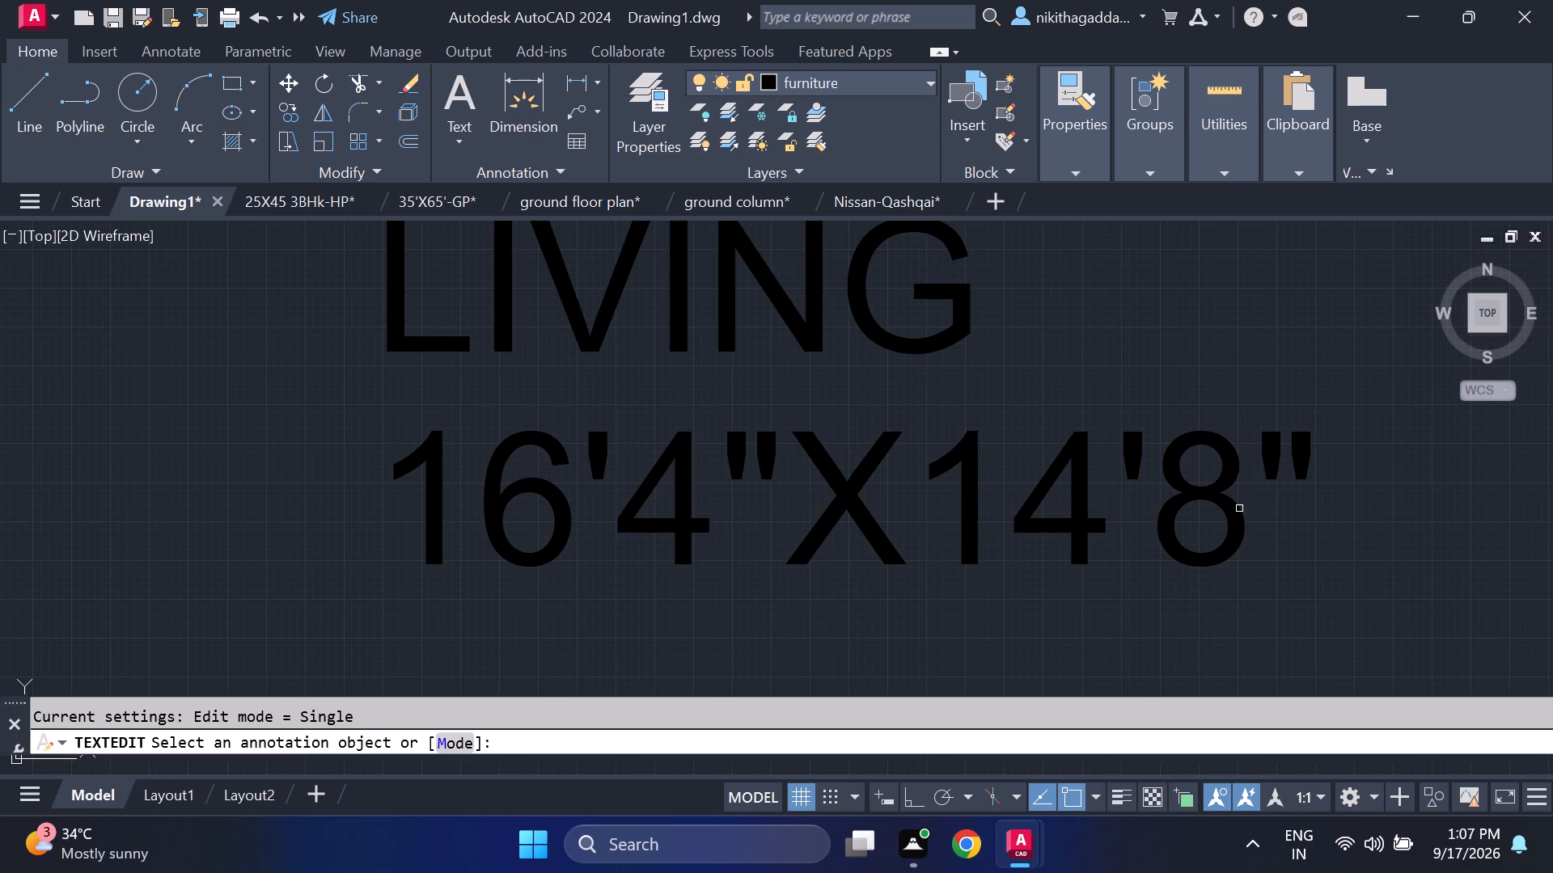
Change the BEDROOM line of the label copy just above and left of the 12'0"X10'4" bedroom to C.TOILET.
{"action": "scroll", "coordinate": [1239, 508], "scroll_direction": "up", "scroll_amount": 1}
{"action": "scroll", "coordinate": [1089, 539], "scroll_direction": "down", "scroll_amount": 4}
{"action": "scroll", "coordinate": [760, 525], "scroll_direction": "down", "scroll_amount": 1}
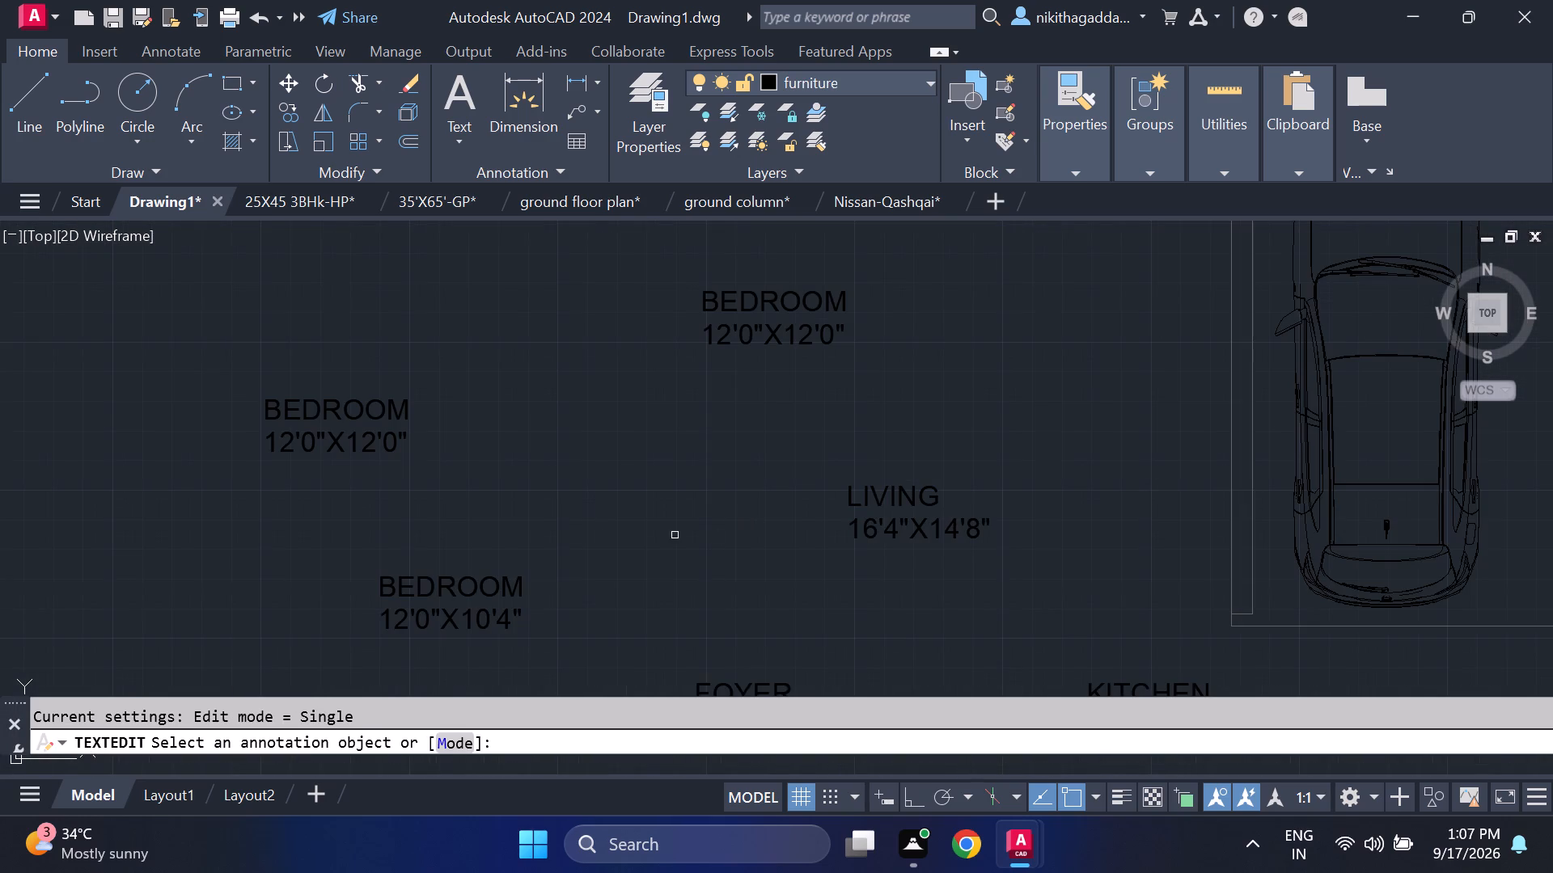
{"action": "middle_click_drag", "start_coordinate": [344, 487], "coordinate": [647, 596]}
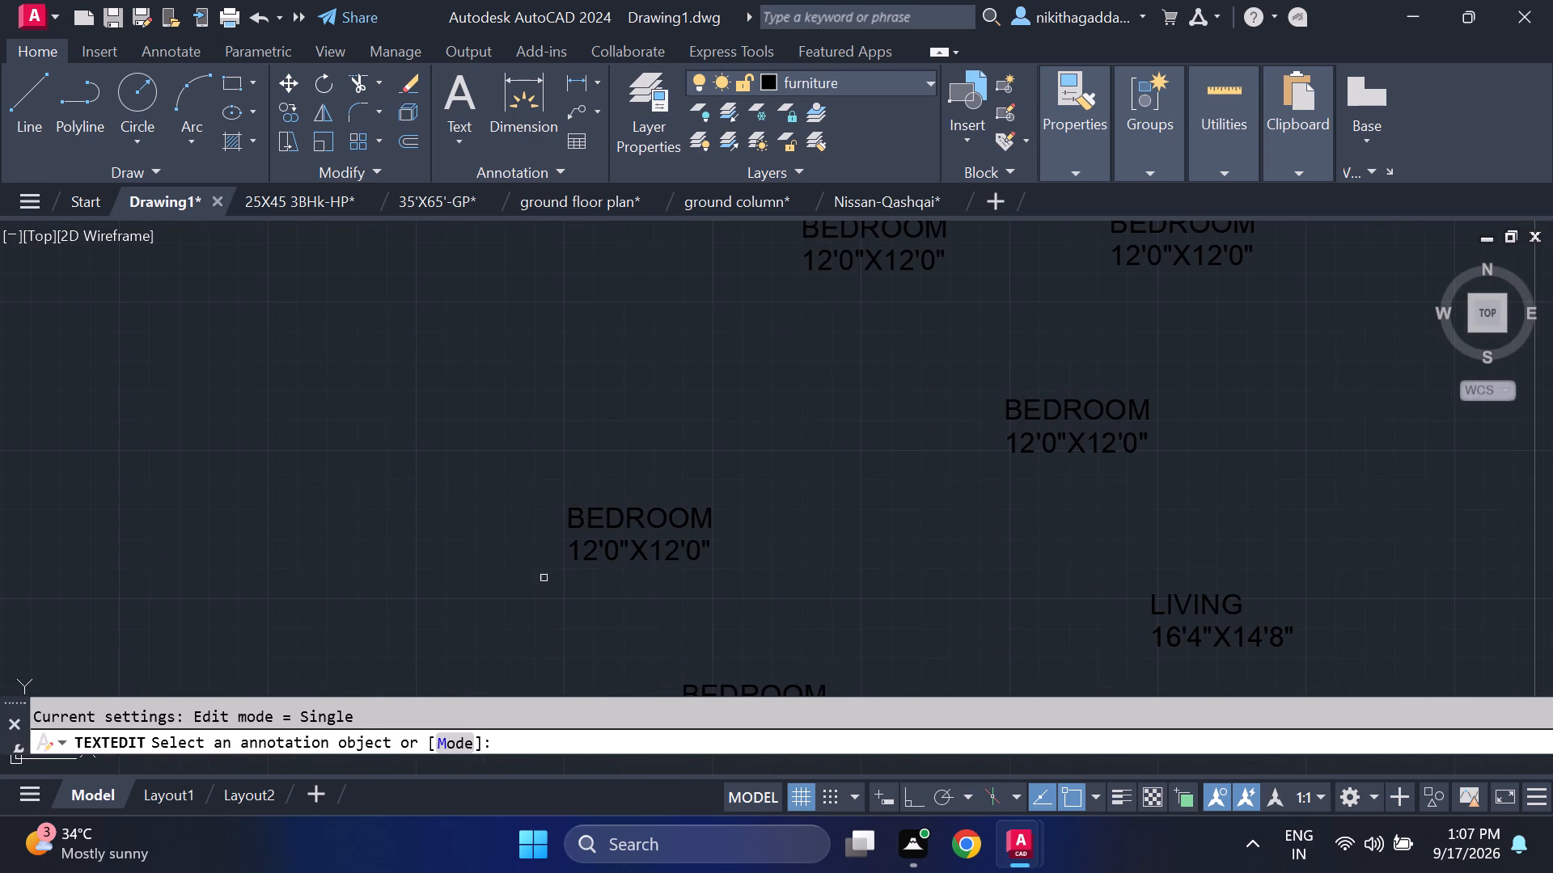
{"action": "left_click", "coordinate": [633, 517]}
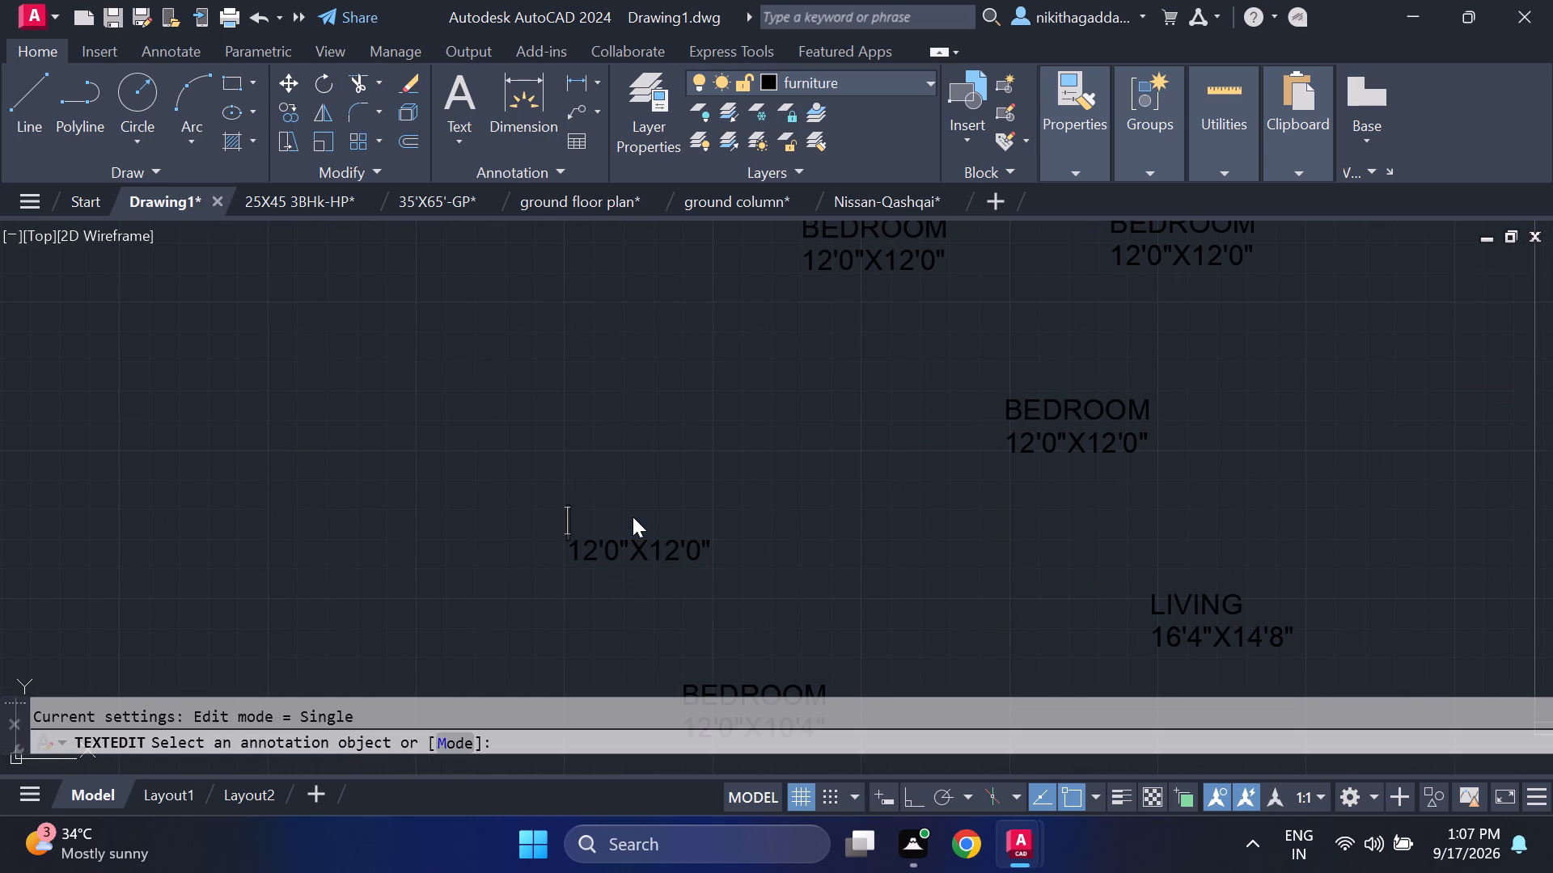
{"action": "key", "text": "Delete"}
{"action": "key", "text": "c"}
{"action": "type", "text": ".T"}
{"action": "type", "text": "OILET"}
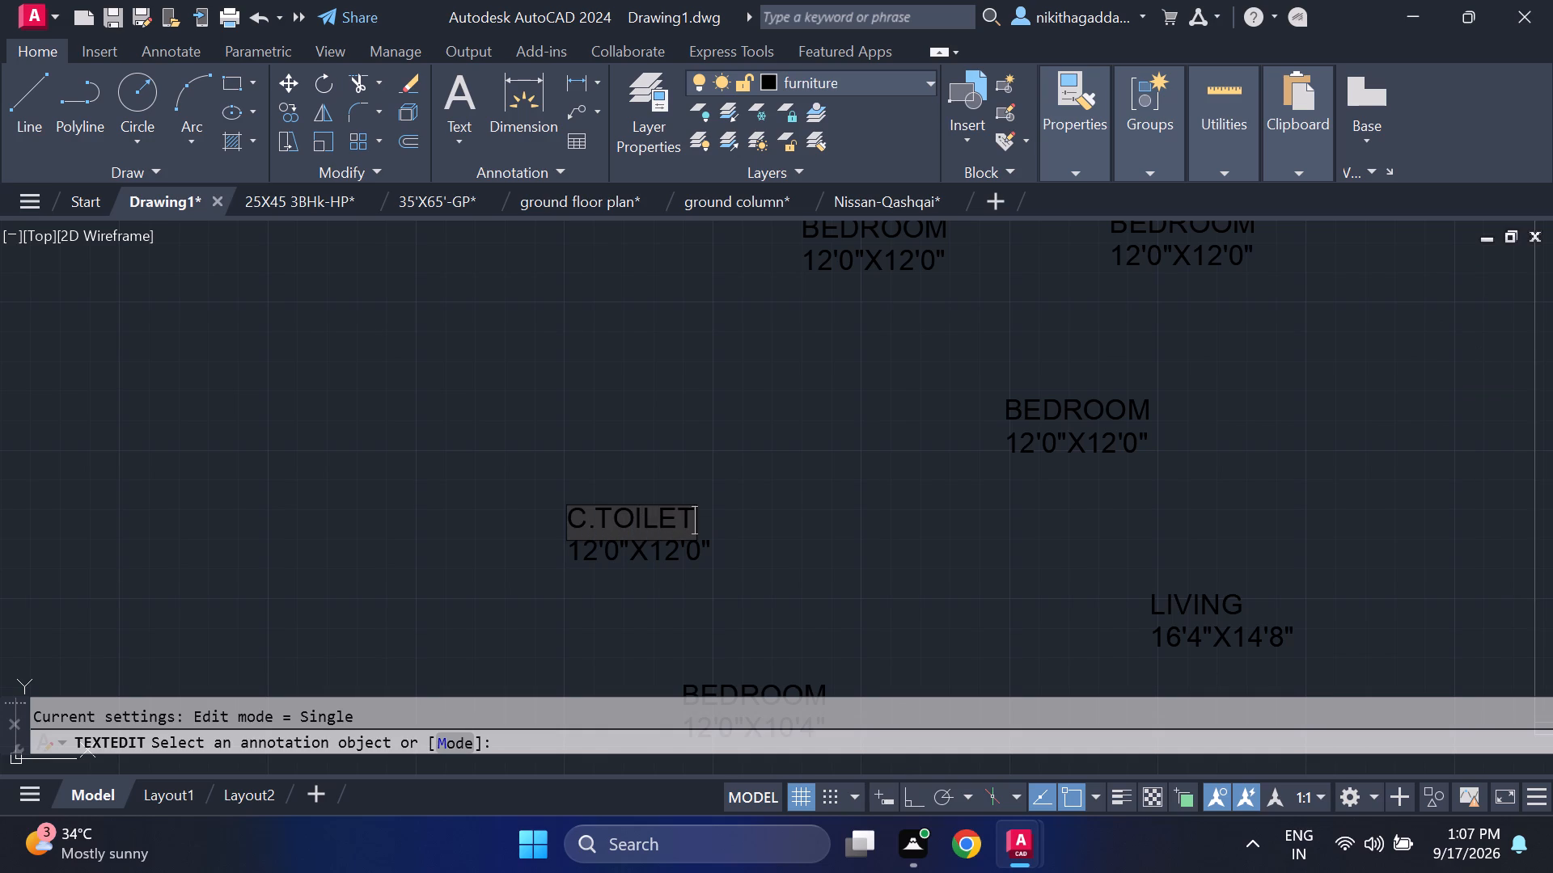
{"action": "key", "text": "Return"}
{"action": "key", "text": "Return"}
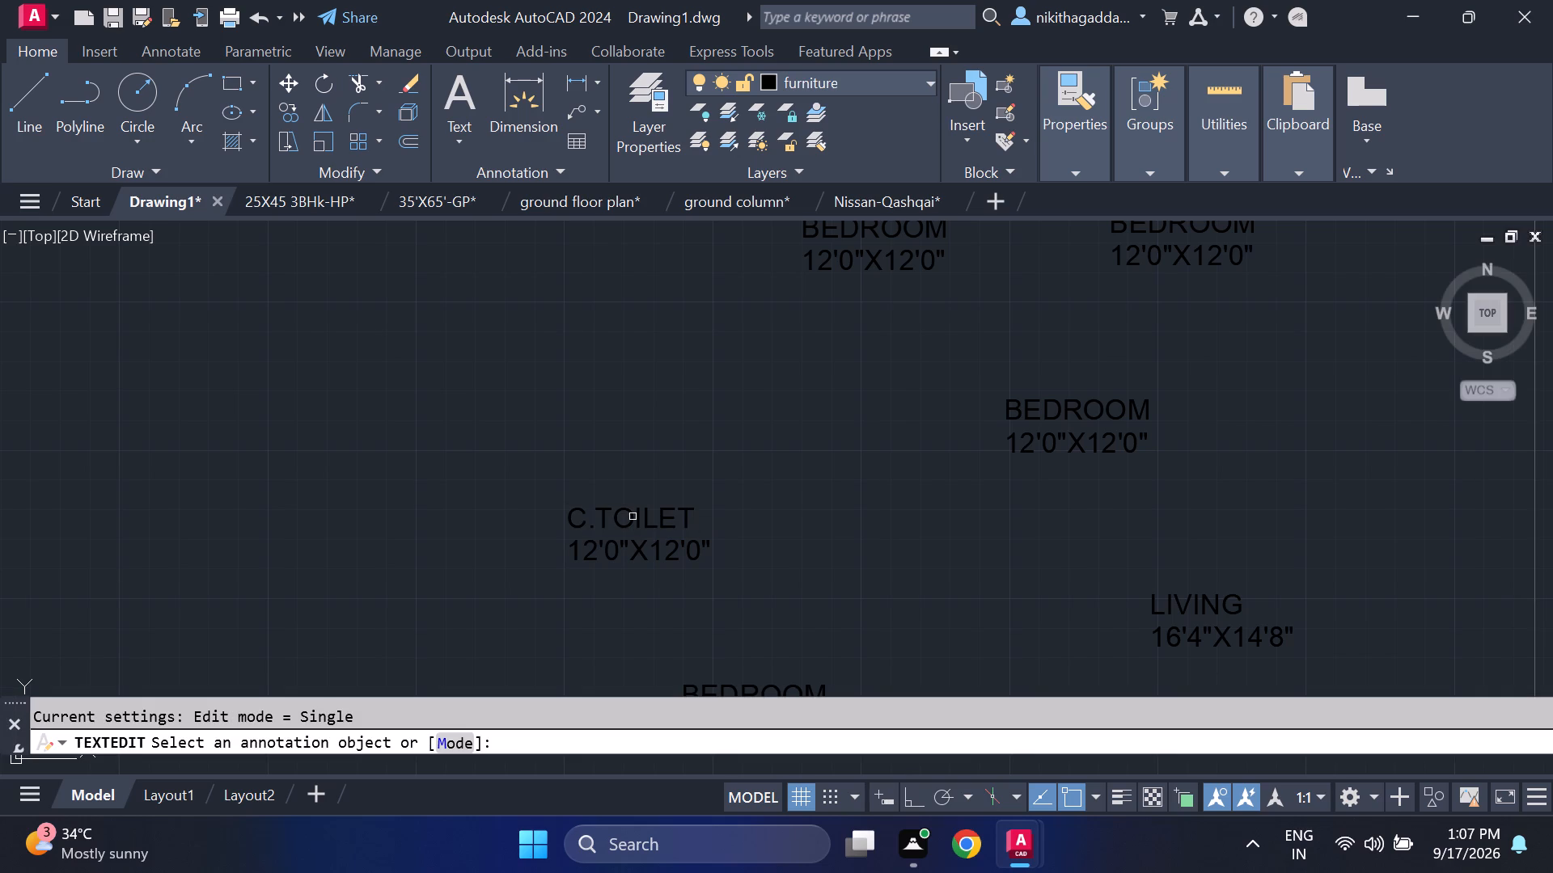
Change the size line under C.TOILET to 8'0"X4'0".
{"action": "scroll", "coordinate": [634, 601], "scroll_direction": "up", "scroll_amount": 3}
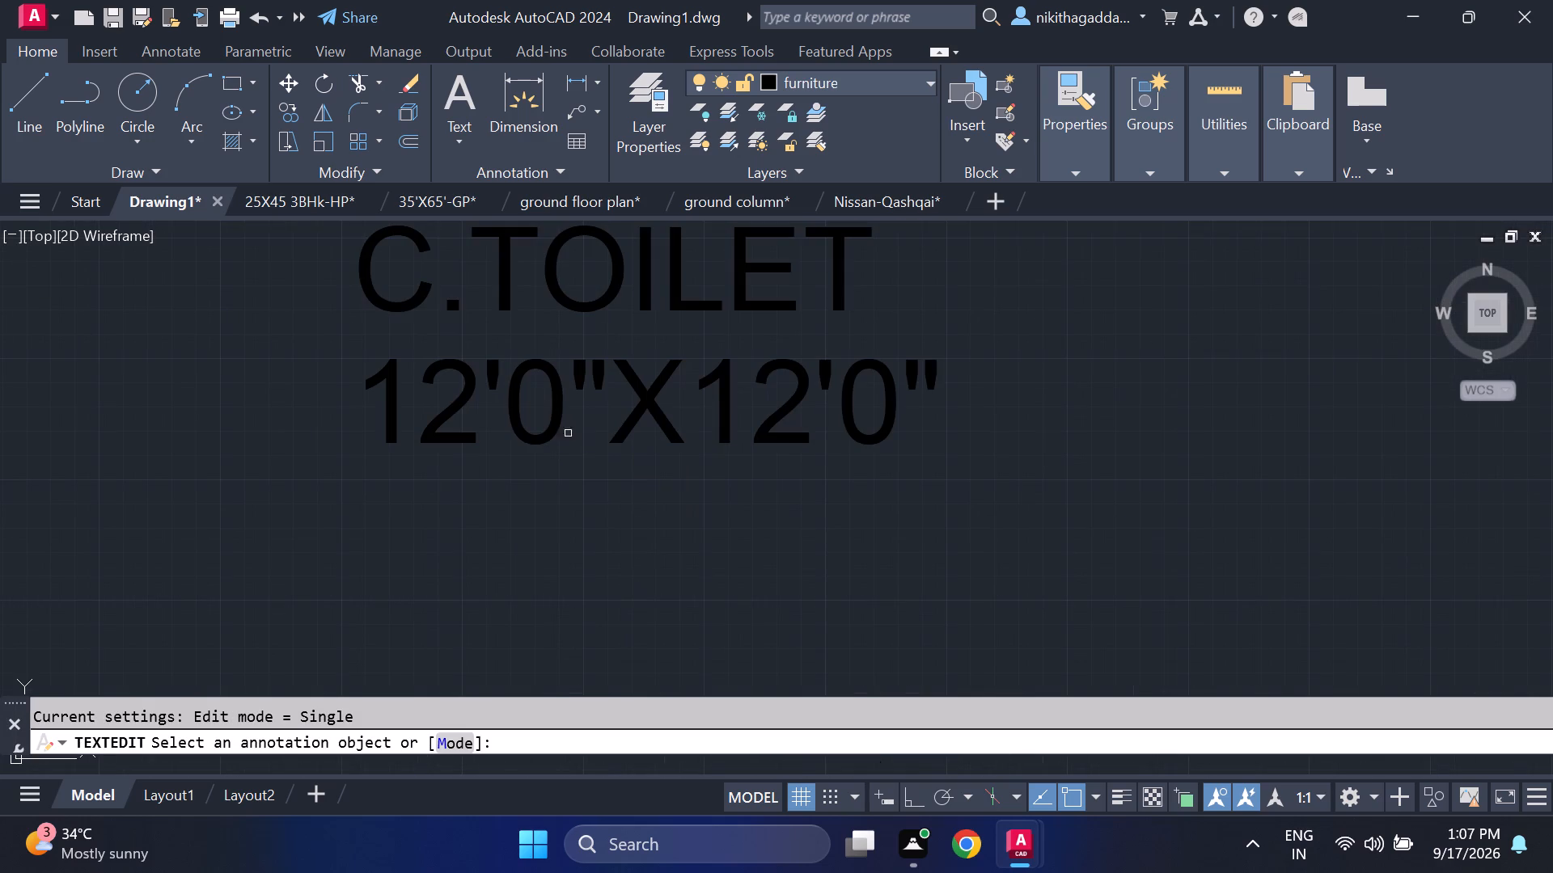
{"action": "left_click", "coordinate": [518, 385]}
{"action": "left_click", "coordinate": [472, 416]}
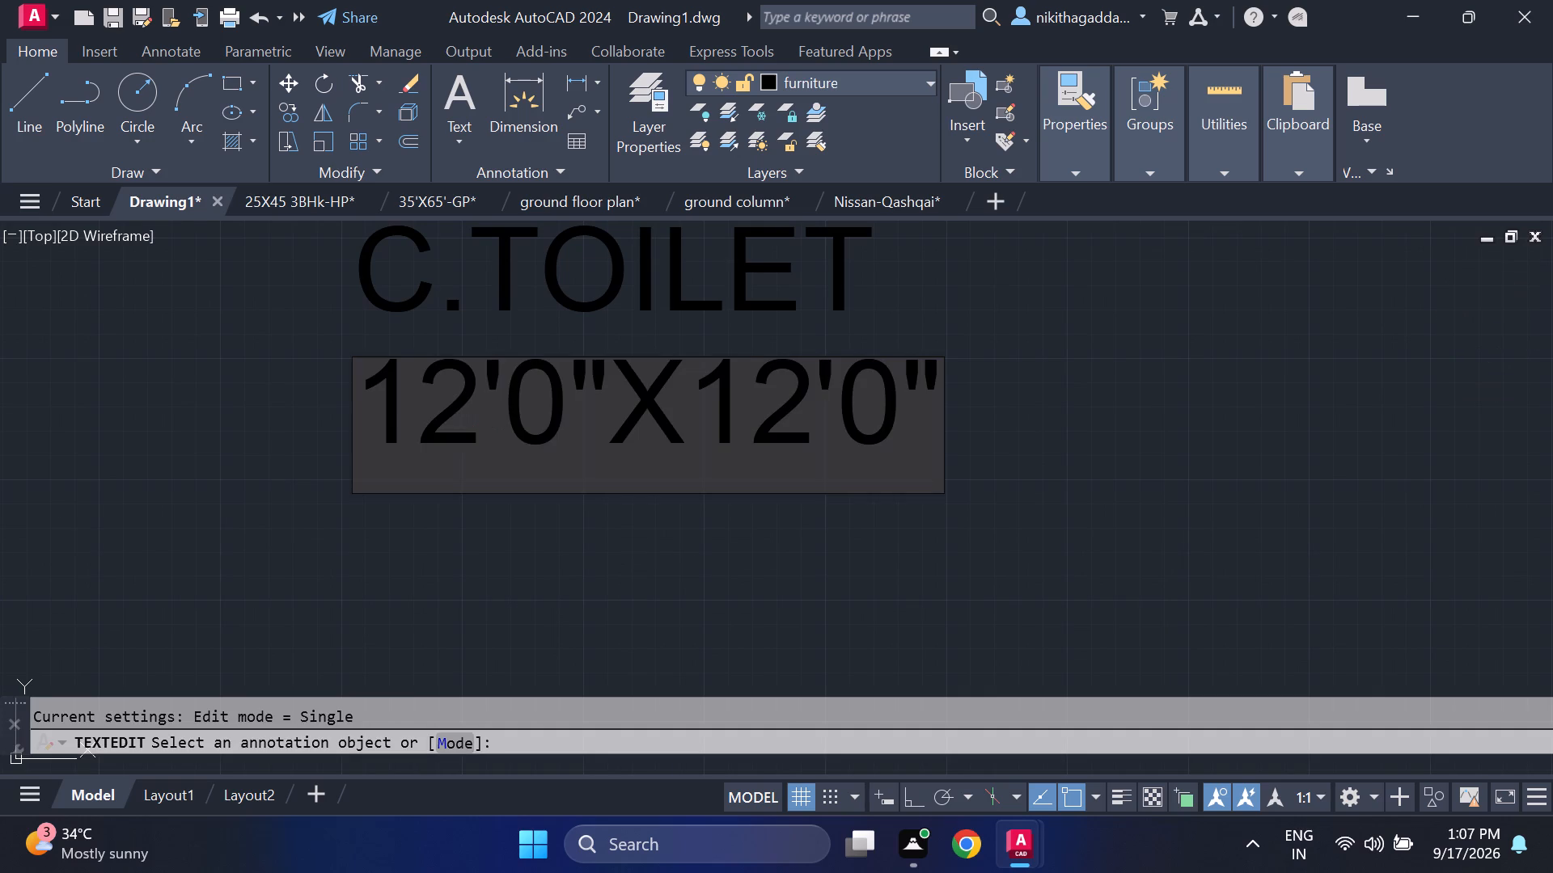
{"action": "key", "text": "BackSpace"}
{"action": "key", "text": "BackSpace"}
{"action": "key", "text": "8"}
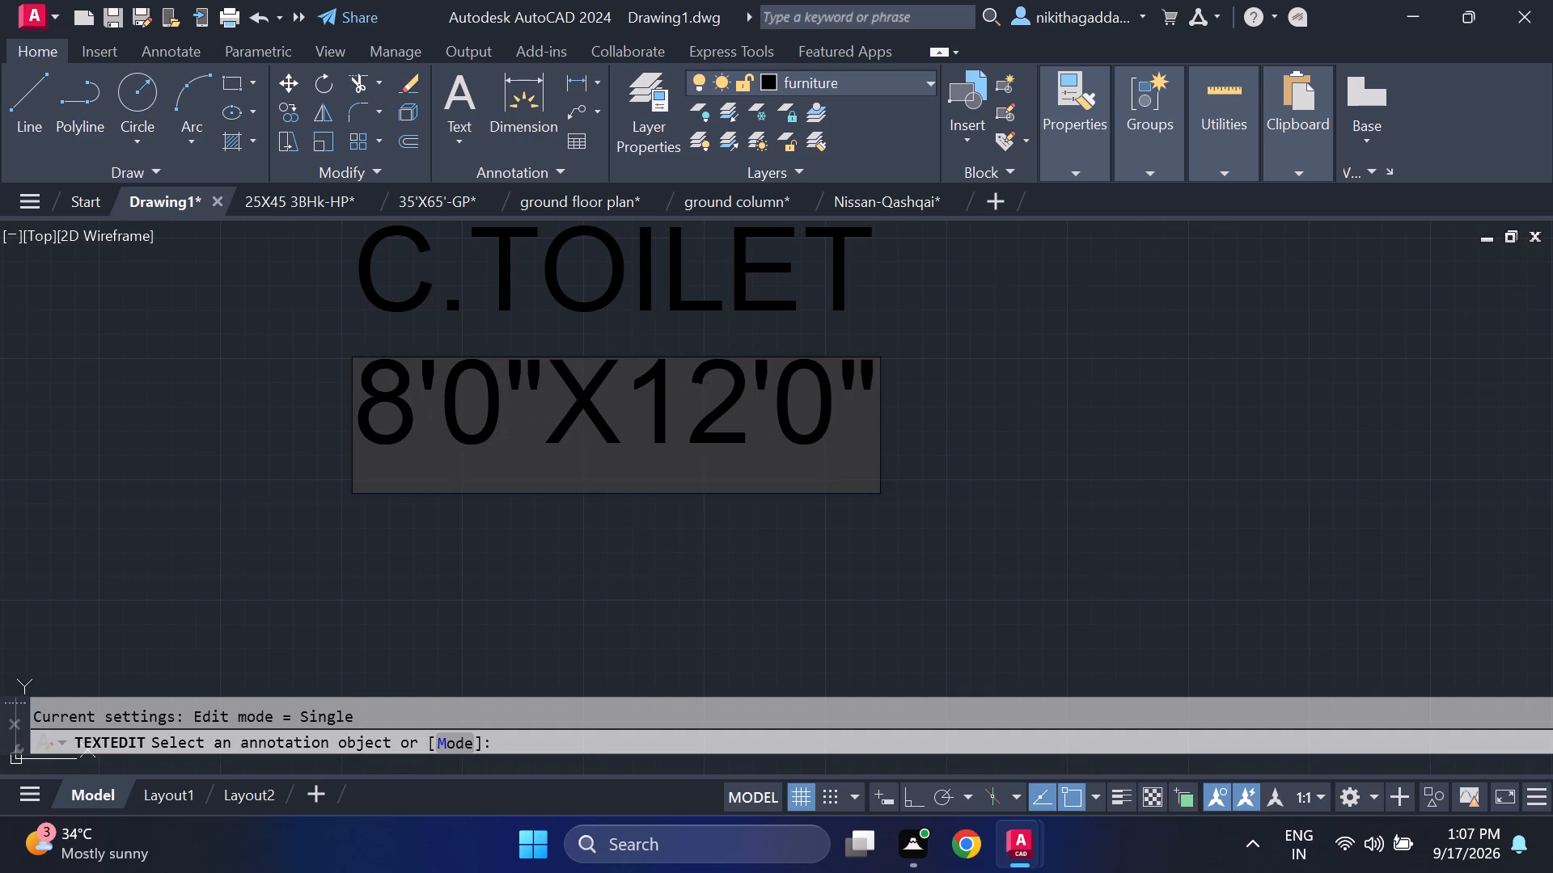
{"action": "left_click", "coordinate": [723, 403]}
{"action": "key", "text": "BackSpace"}
{"action": "key", "text": "BackSpace"}
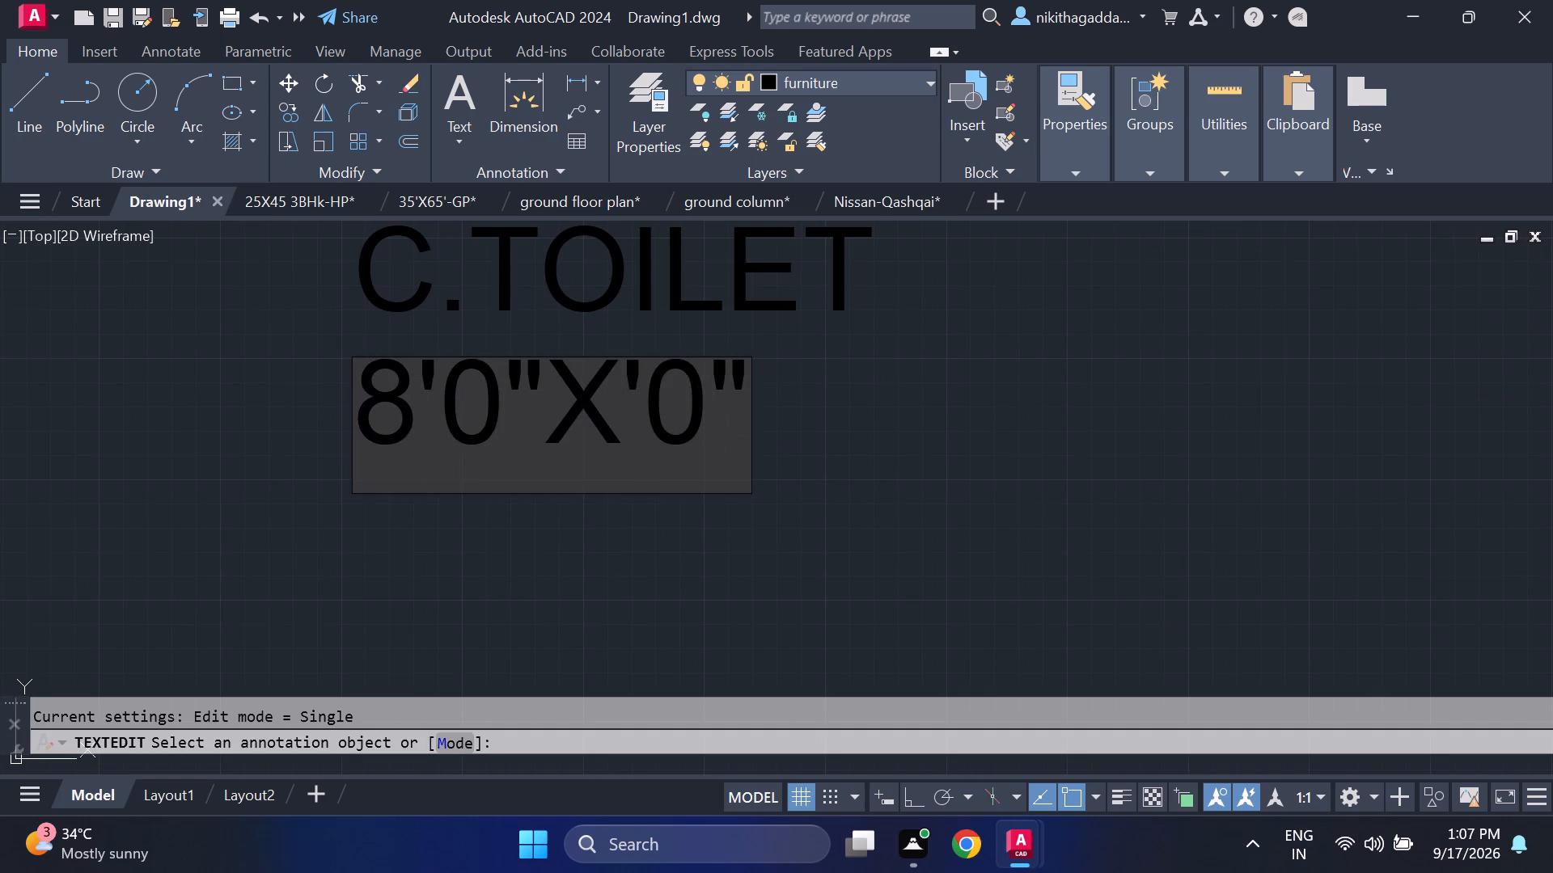
{"action": "key", "text": "4"}
{"action": "key", "text": "Return"}
{"action": "key", "text": "Return"}
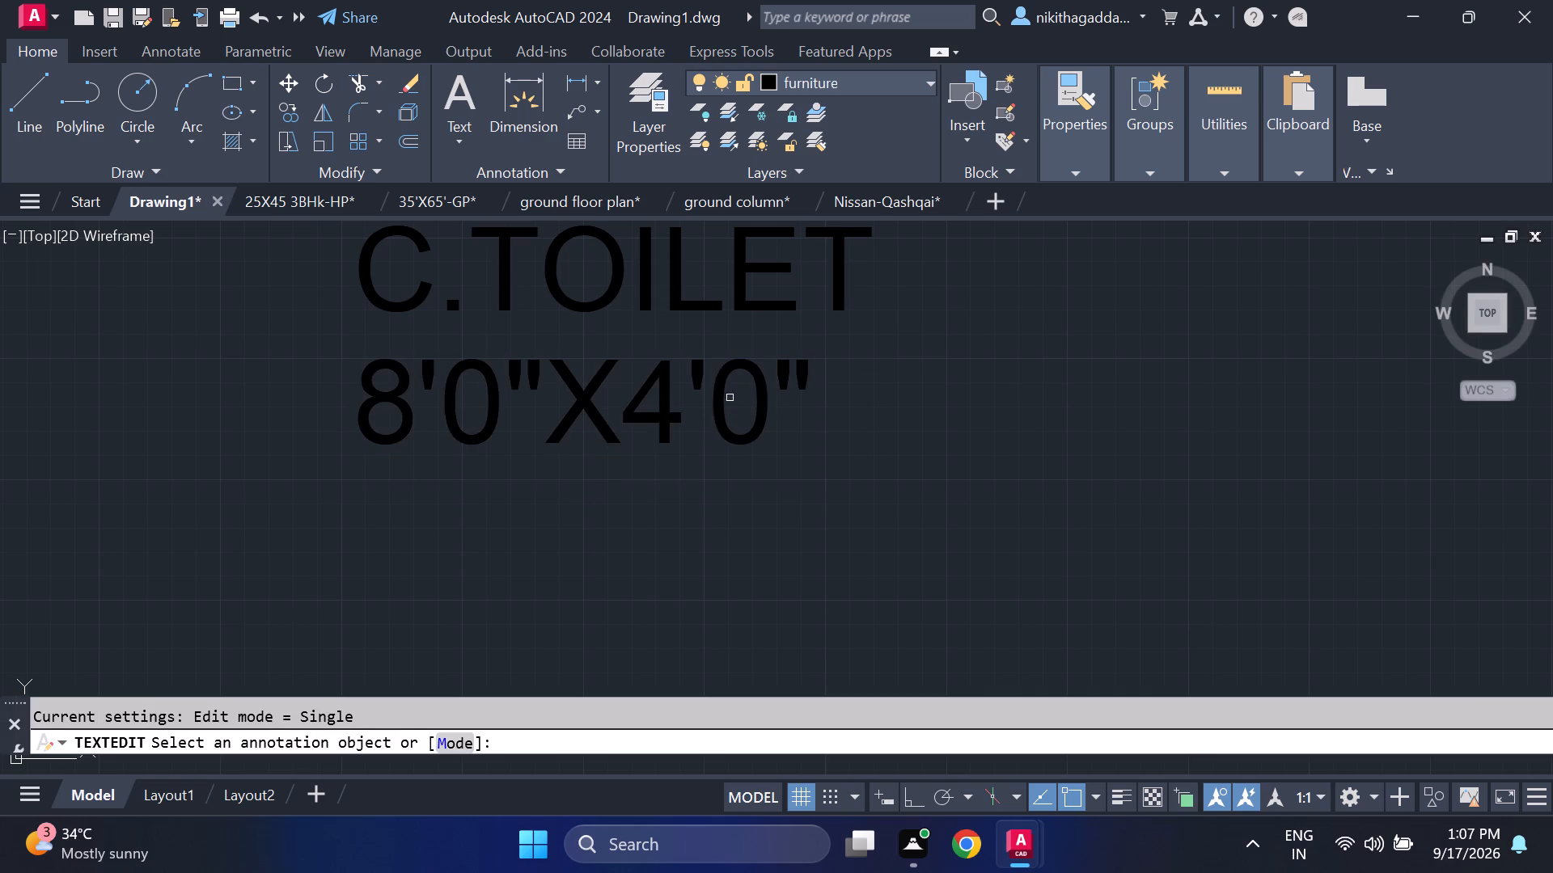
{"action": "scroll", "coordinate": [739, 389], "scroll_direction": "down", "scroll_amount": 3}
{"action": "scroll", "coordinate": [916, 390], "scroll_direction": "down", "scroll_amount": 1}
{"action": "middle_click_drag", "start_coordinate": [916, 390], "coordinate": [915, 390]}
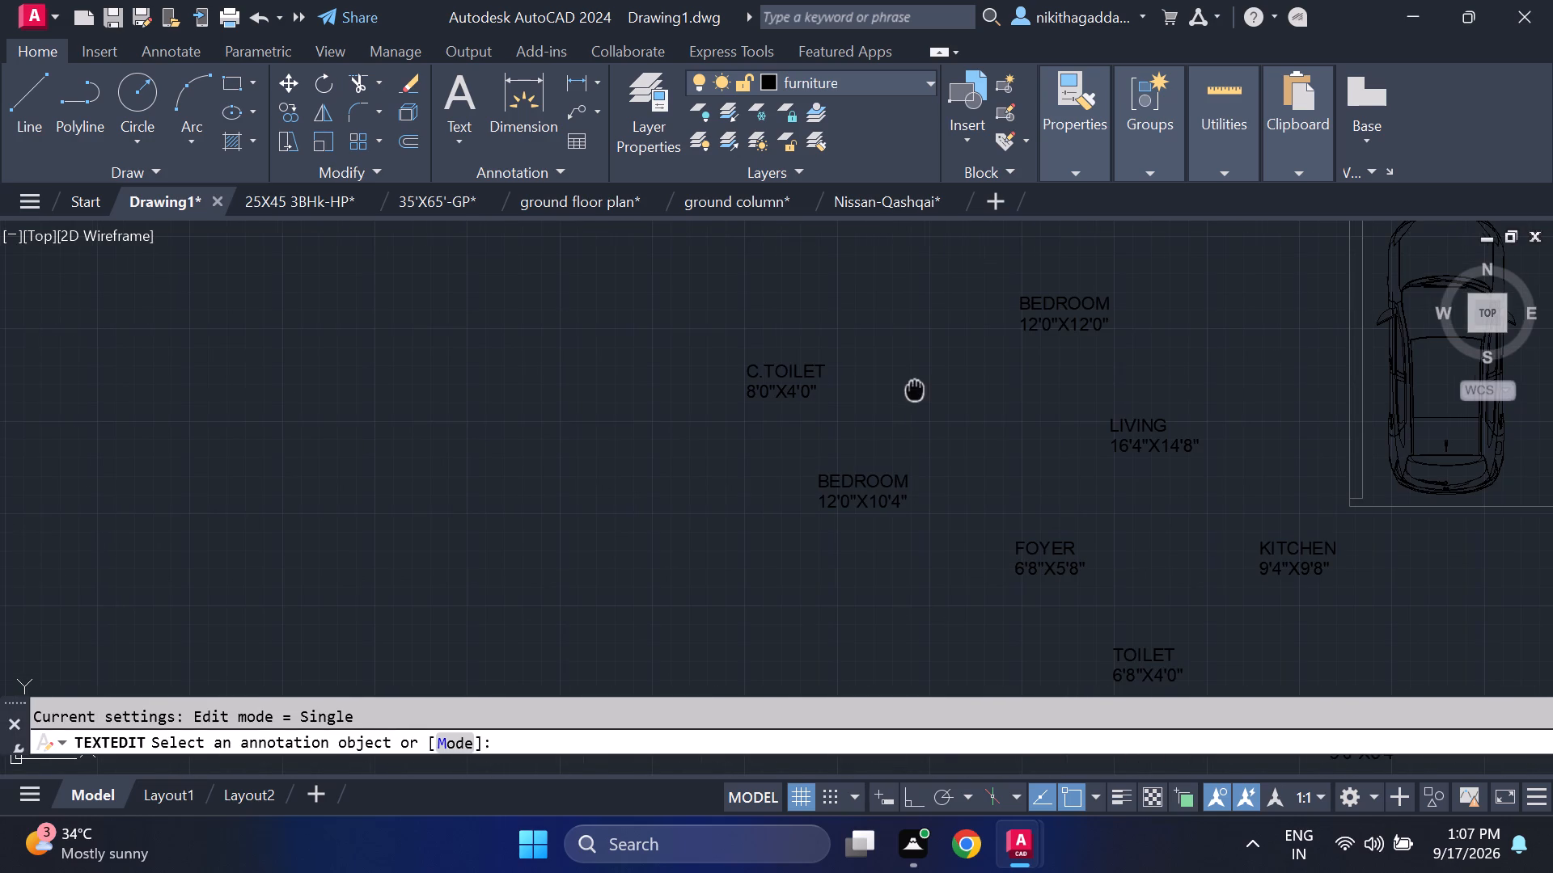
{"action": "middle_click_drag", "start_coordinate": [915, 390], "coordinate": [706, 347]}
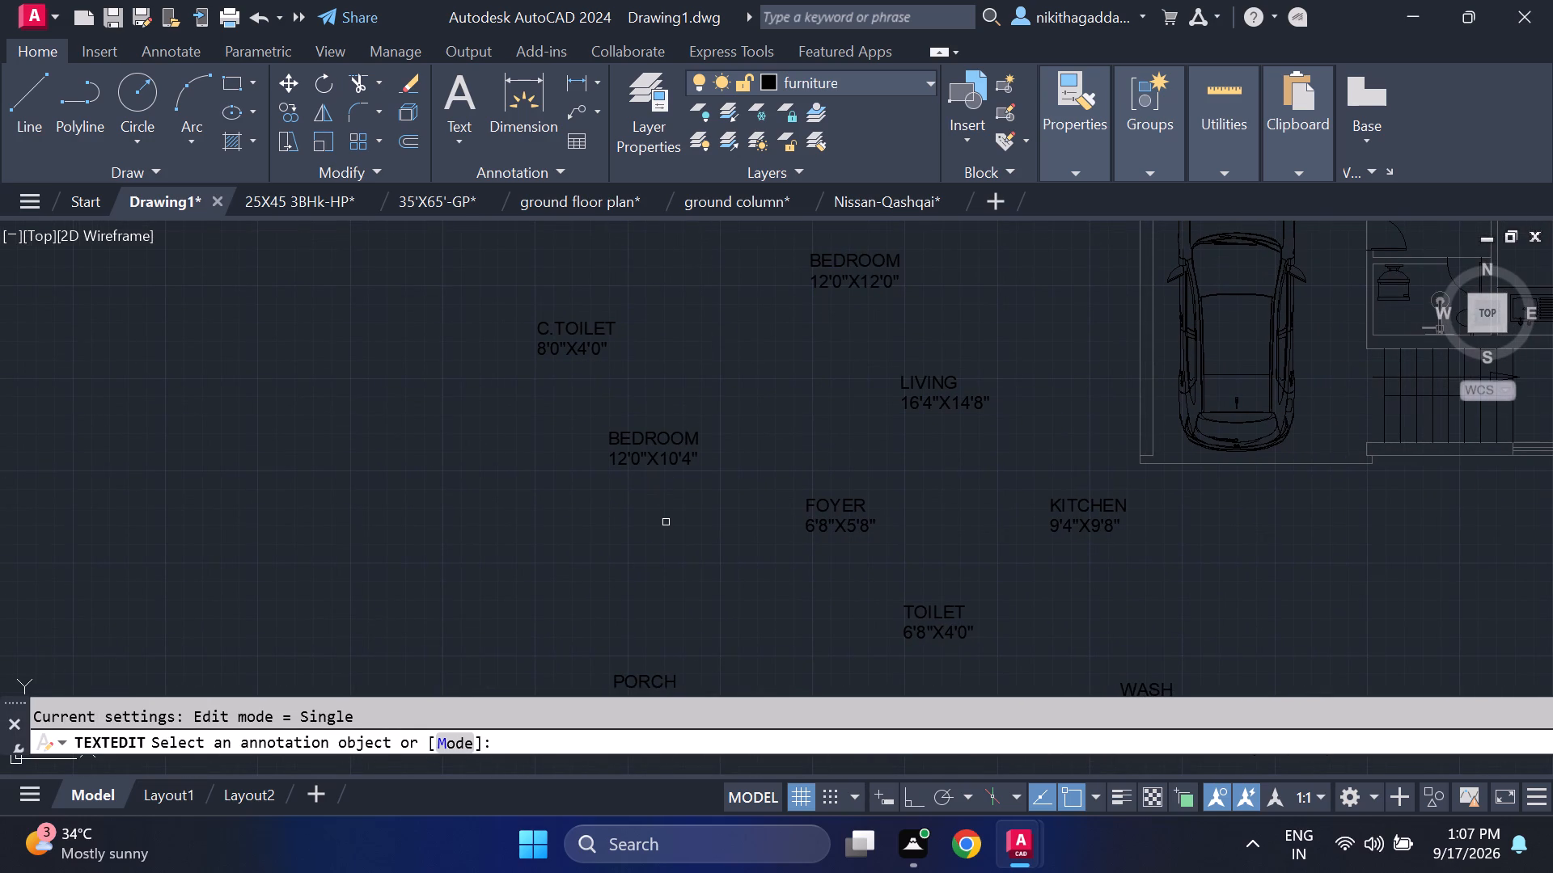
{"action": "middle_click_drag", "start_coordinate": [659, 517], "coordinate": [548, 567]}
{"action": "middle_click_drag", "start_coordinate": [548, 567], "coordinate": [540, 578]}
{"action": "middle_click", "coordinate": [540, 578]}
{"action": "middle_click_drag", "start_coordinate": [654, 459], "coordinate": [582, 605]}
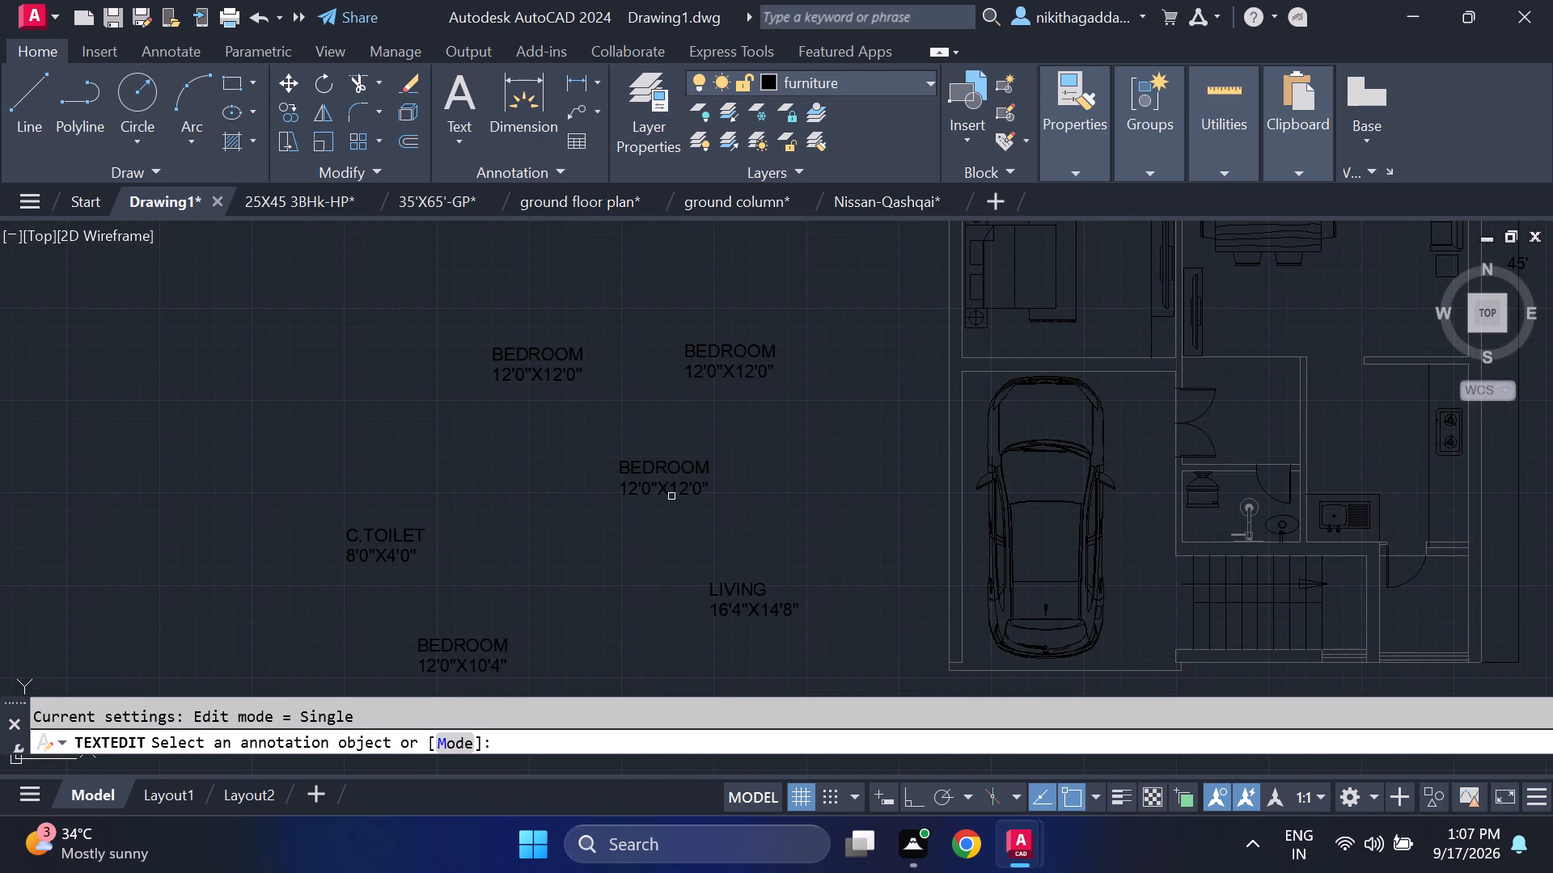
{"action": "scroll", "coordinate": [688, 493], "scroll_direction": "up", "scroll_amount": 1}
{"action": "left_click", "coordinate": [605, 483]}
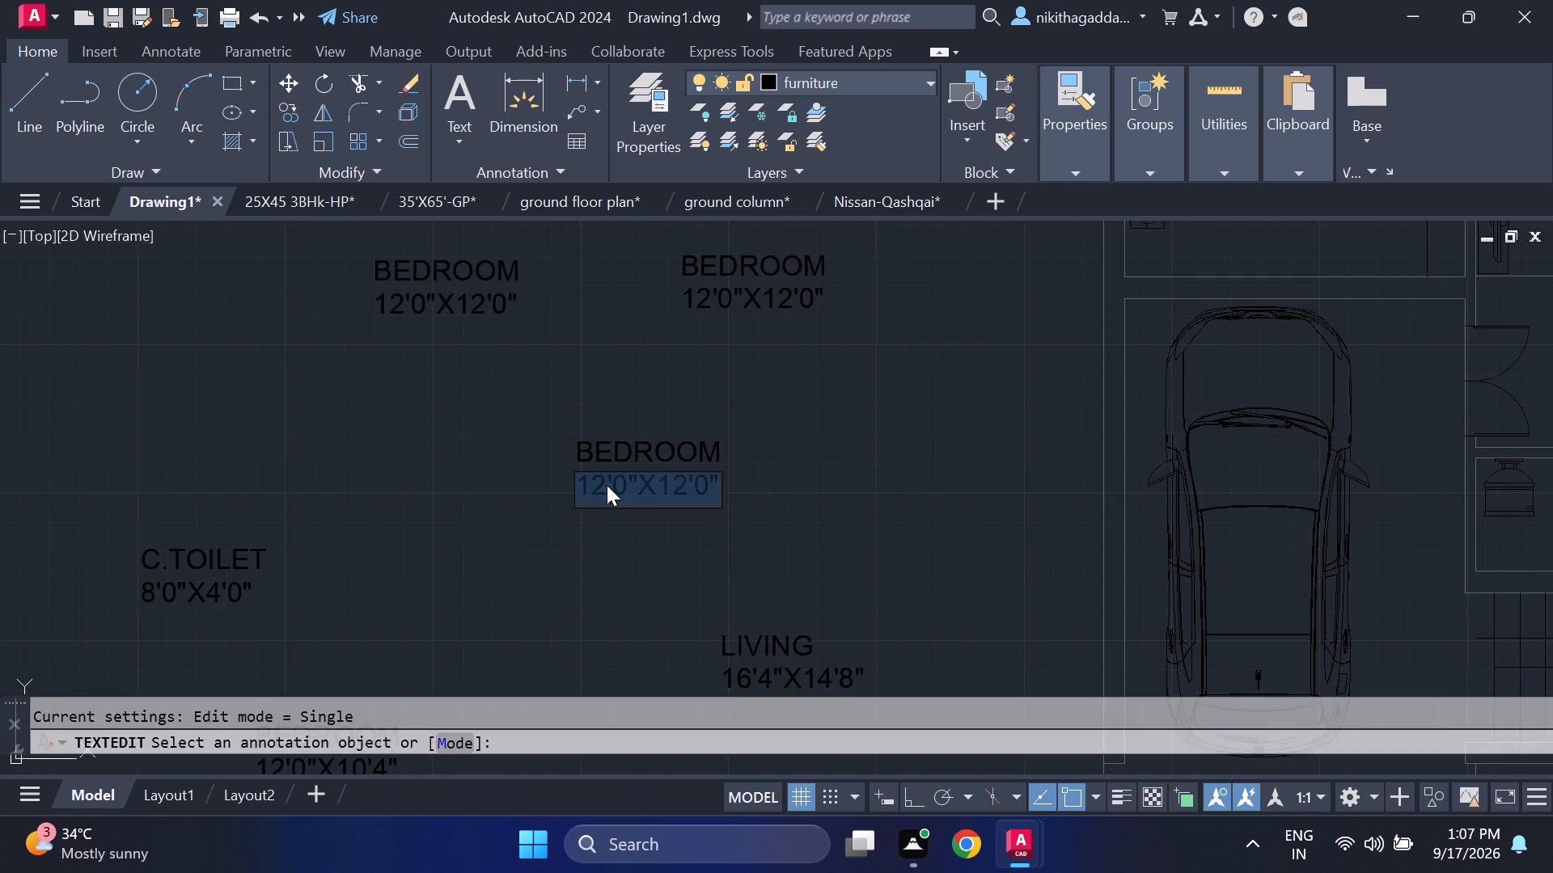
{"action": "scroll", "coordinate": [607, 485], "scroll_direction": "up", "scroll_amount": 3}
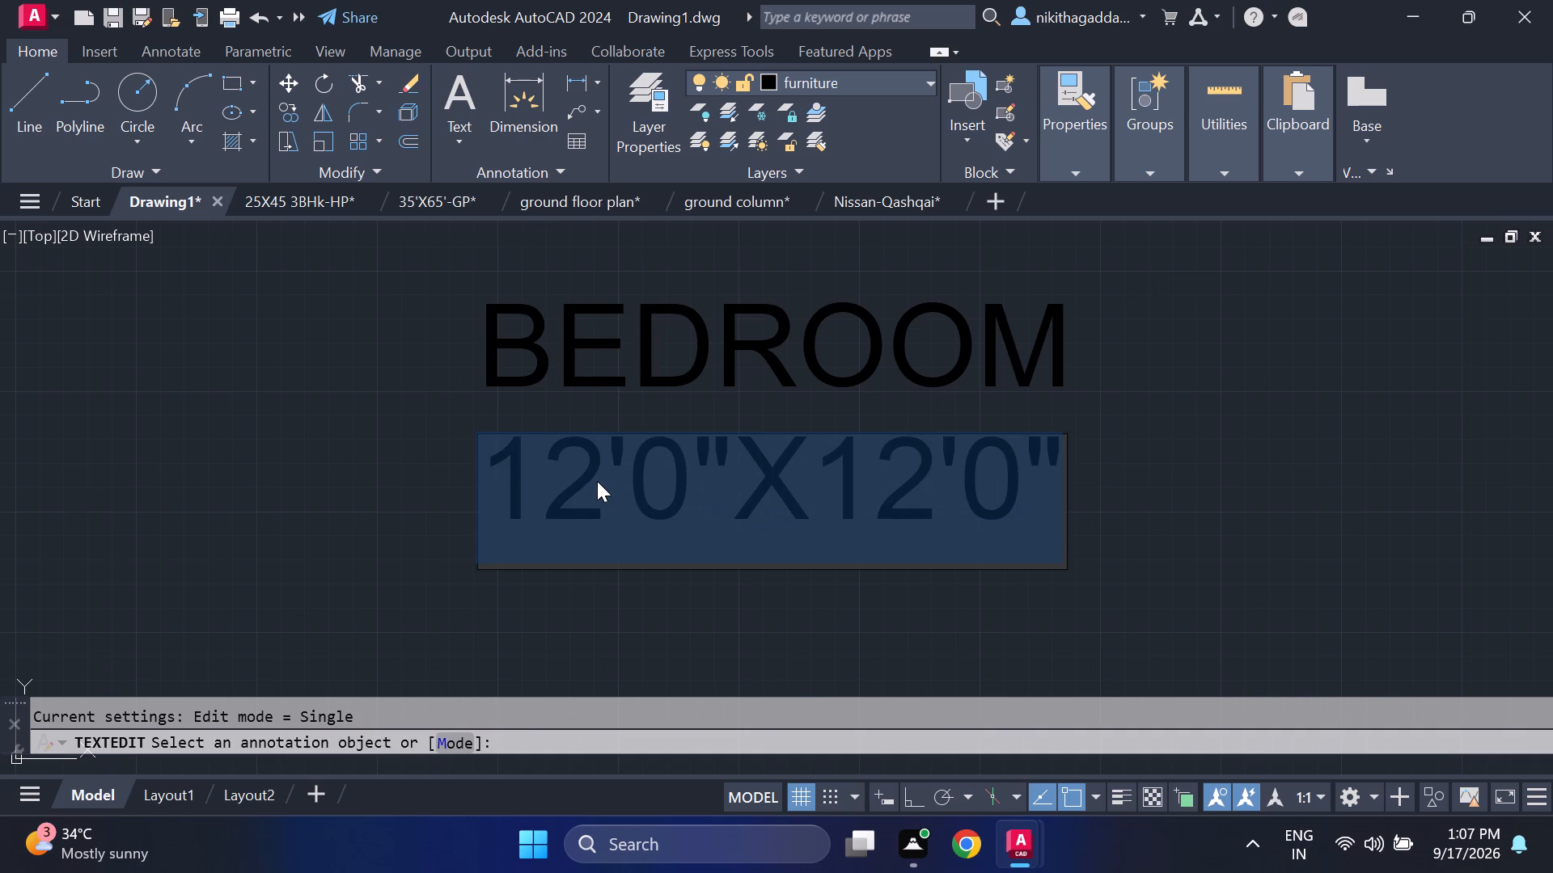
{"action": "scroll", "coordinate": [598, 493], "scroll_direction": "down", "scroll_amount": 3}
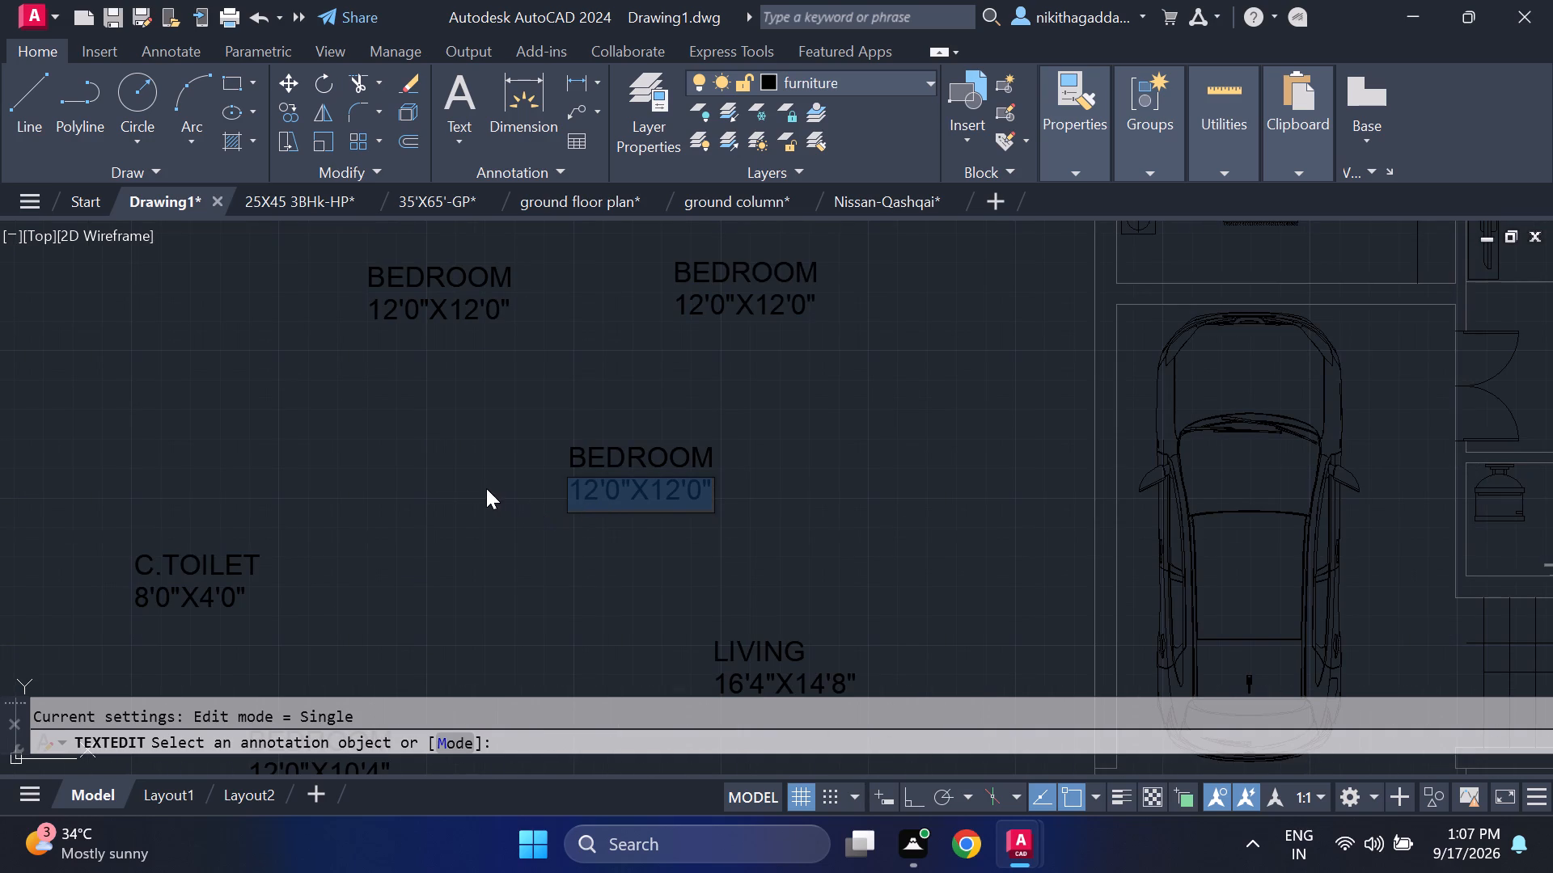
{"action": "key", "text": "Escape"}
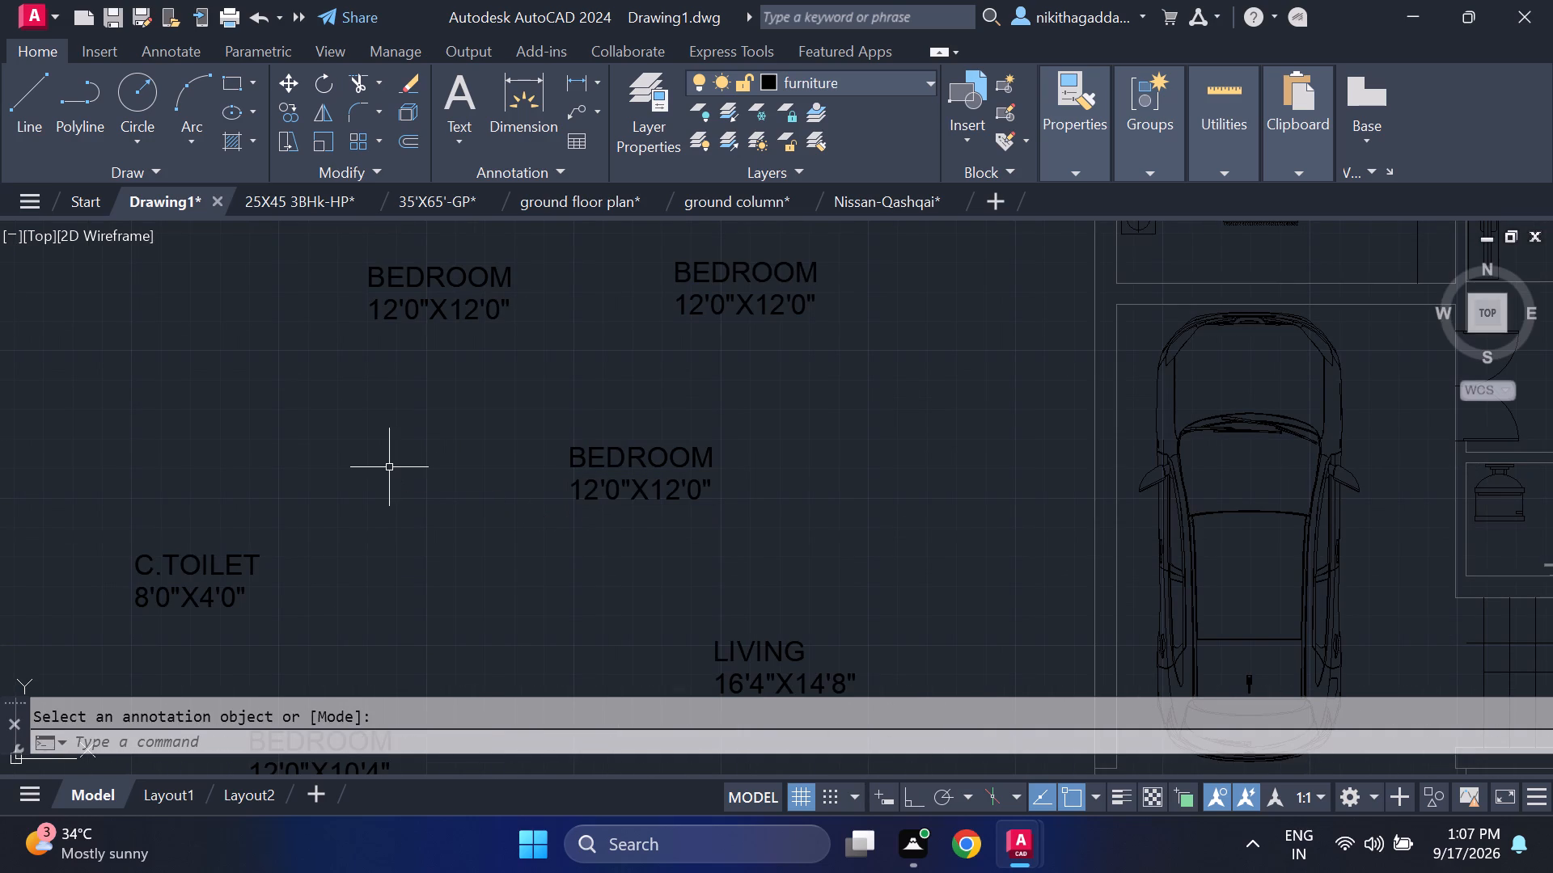
Change the BEDROOM line of the left label copy in the uppermost pair, above and right of C.TOILET, to TOILET.
{"action": "middle_click_drag", "start_coordinate": [353, 463], "coordinate": [345, 527]}
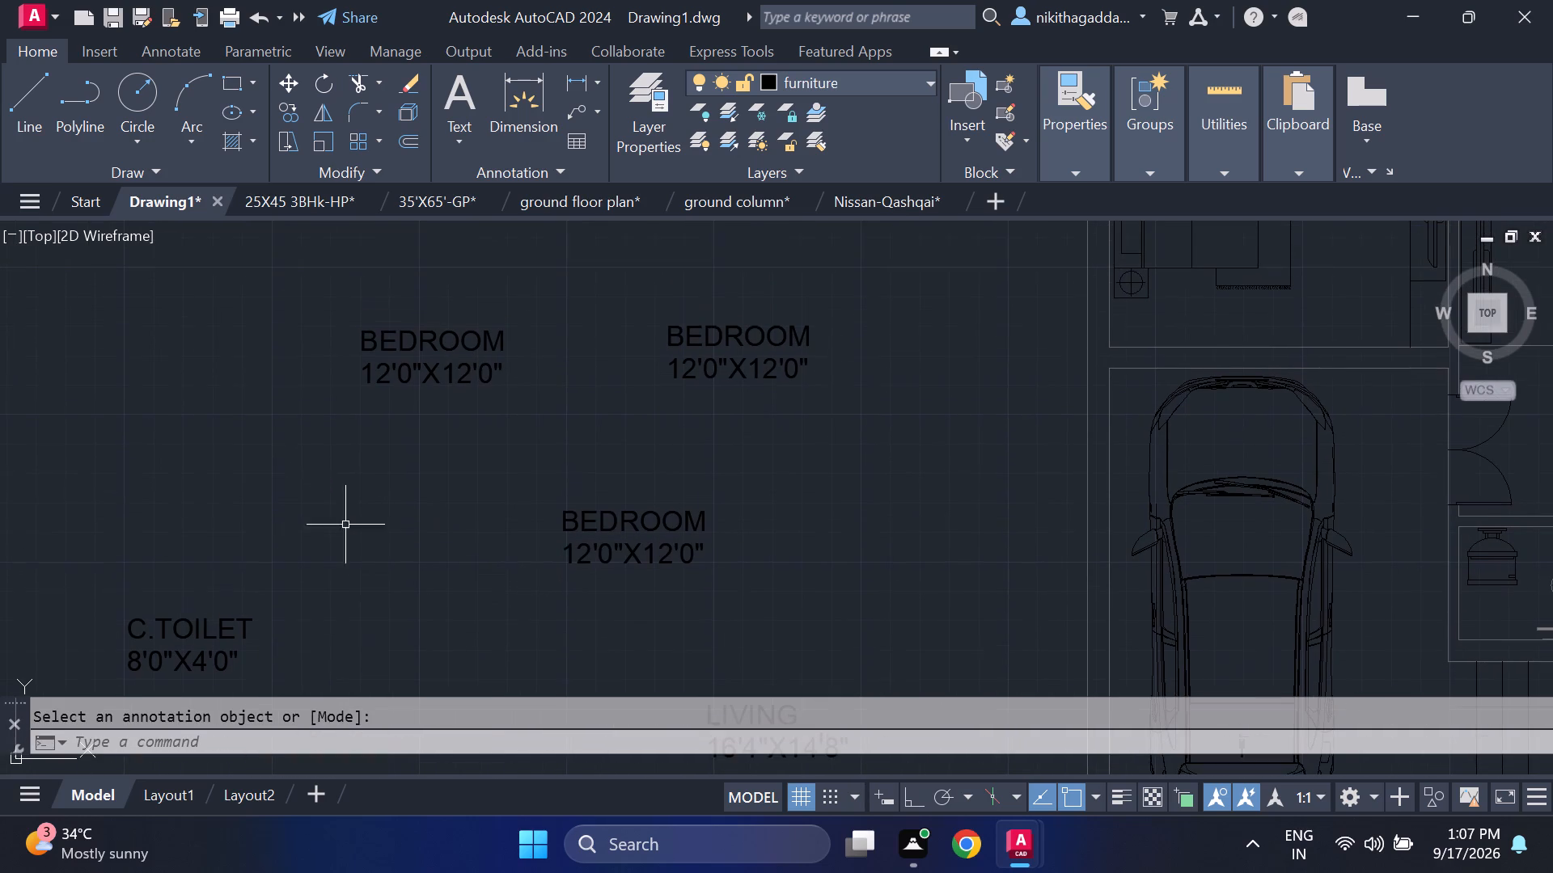
{"action": "double_click", "coordinate": [421, 339]}
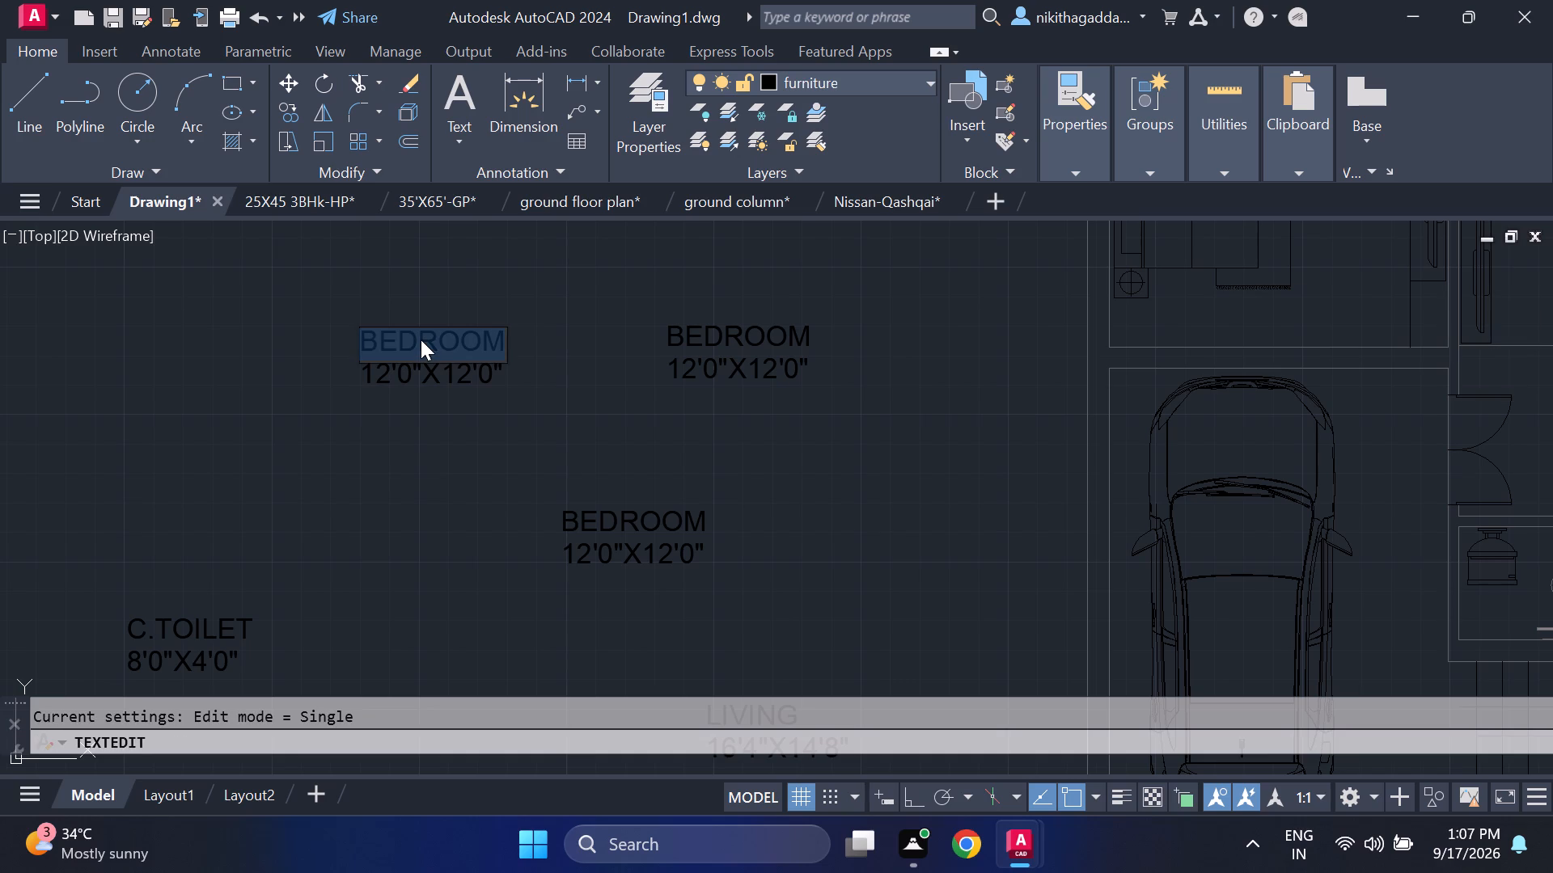
{"action": "key", "text": "Delete"}
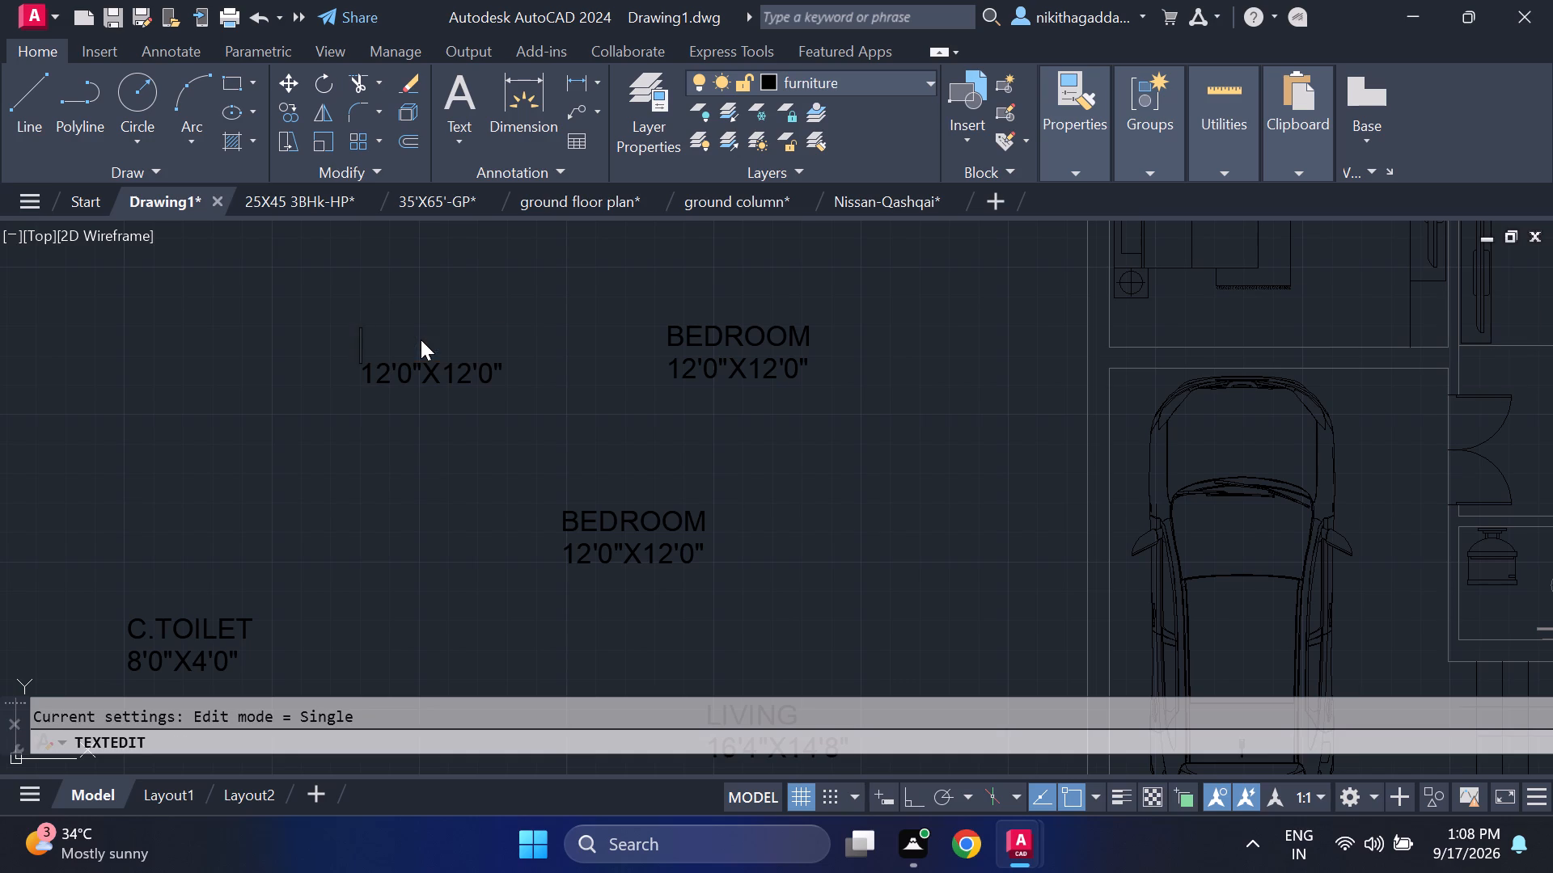
{"action": "type", "text": "TOILET"}
{"action": "key", "text": "Return"}
{"action": "key", "text": "Return"}
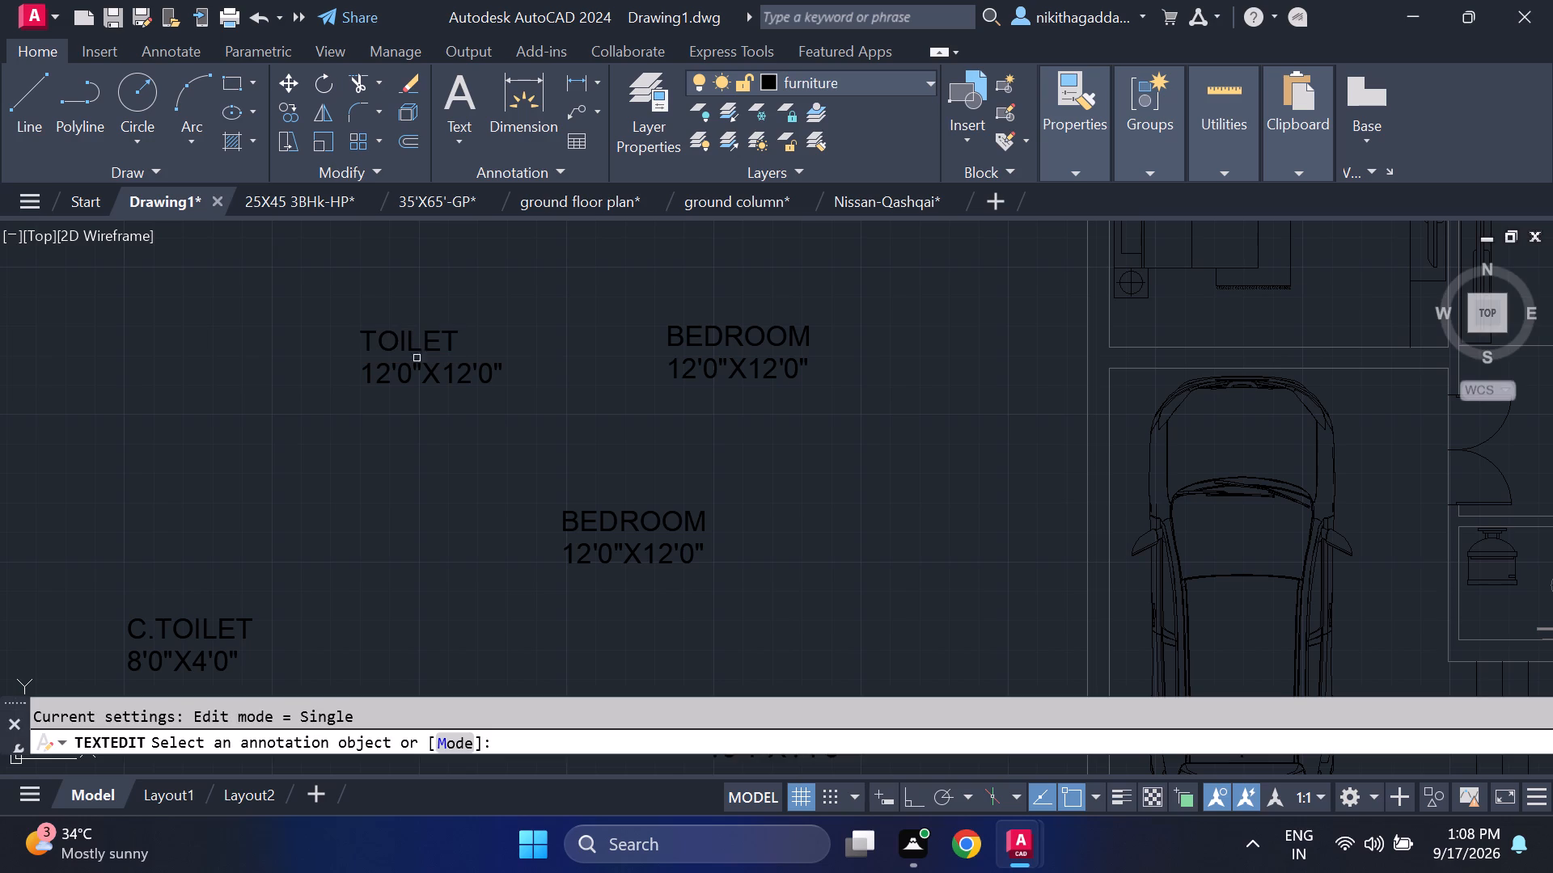
Change the size line under the upper TOILET label, left of the topmost BEDROOM label, to 4'8"X8'0".
{"action": "left_click", "coordinate": [410, 380]}
{"action": "scroll", "coordinate": [410, 380], "scroll_direction": "up", "scroll_amount": 2}
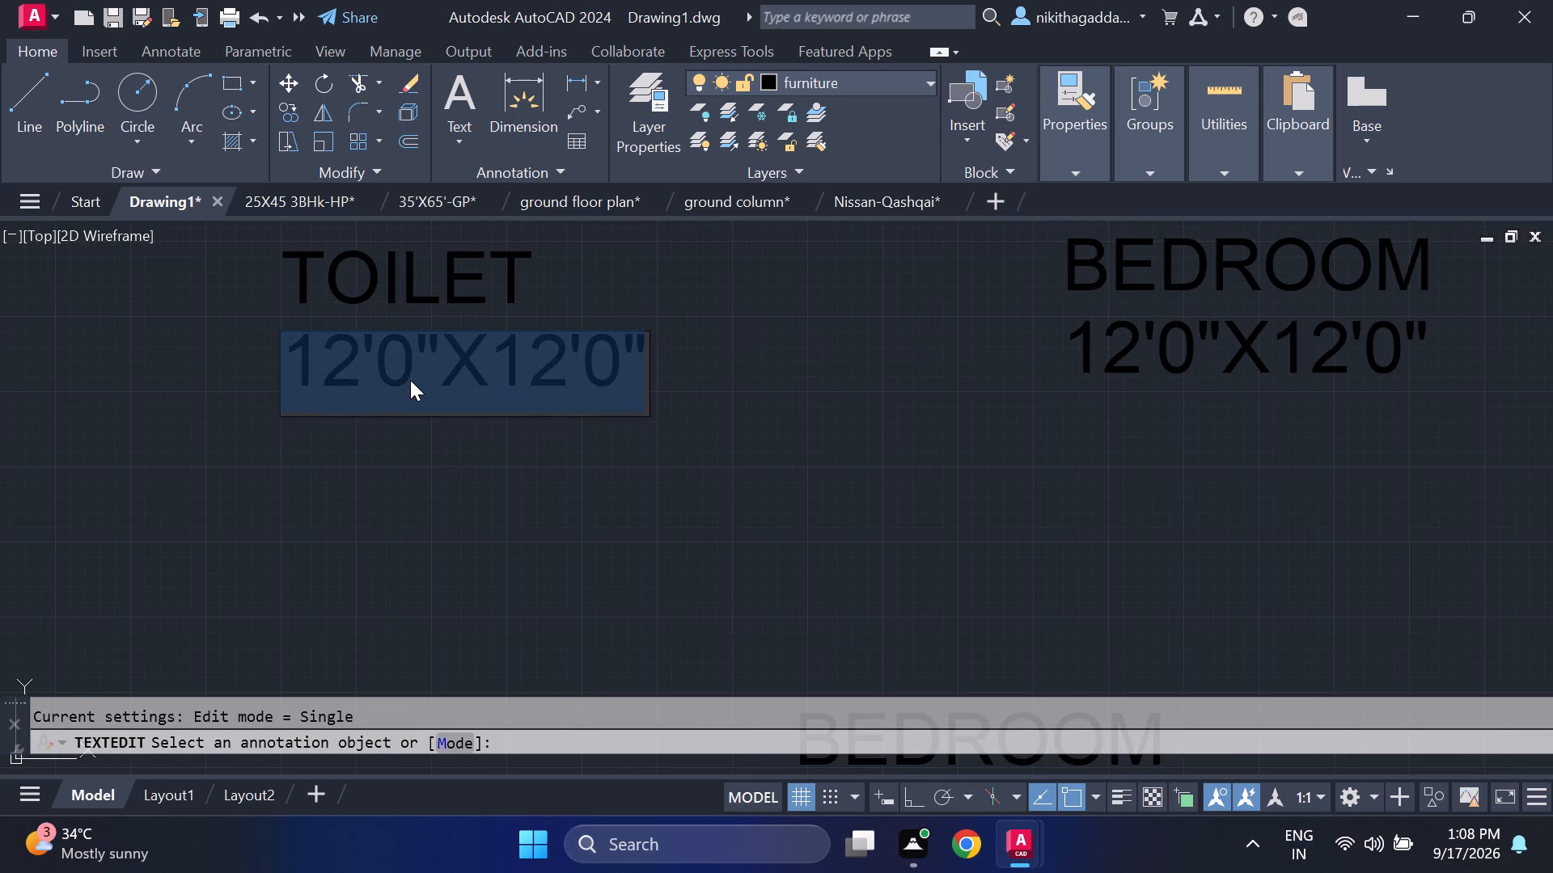
{"action": "left_click", "coordinate": [351, 369]}
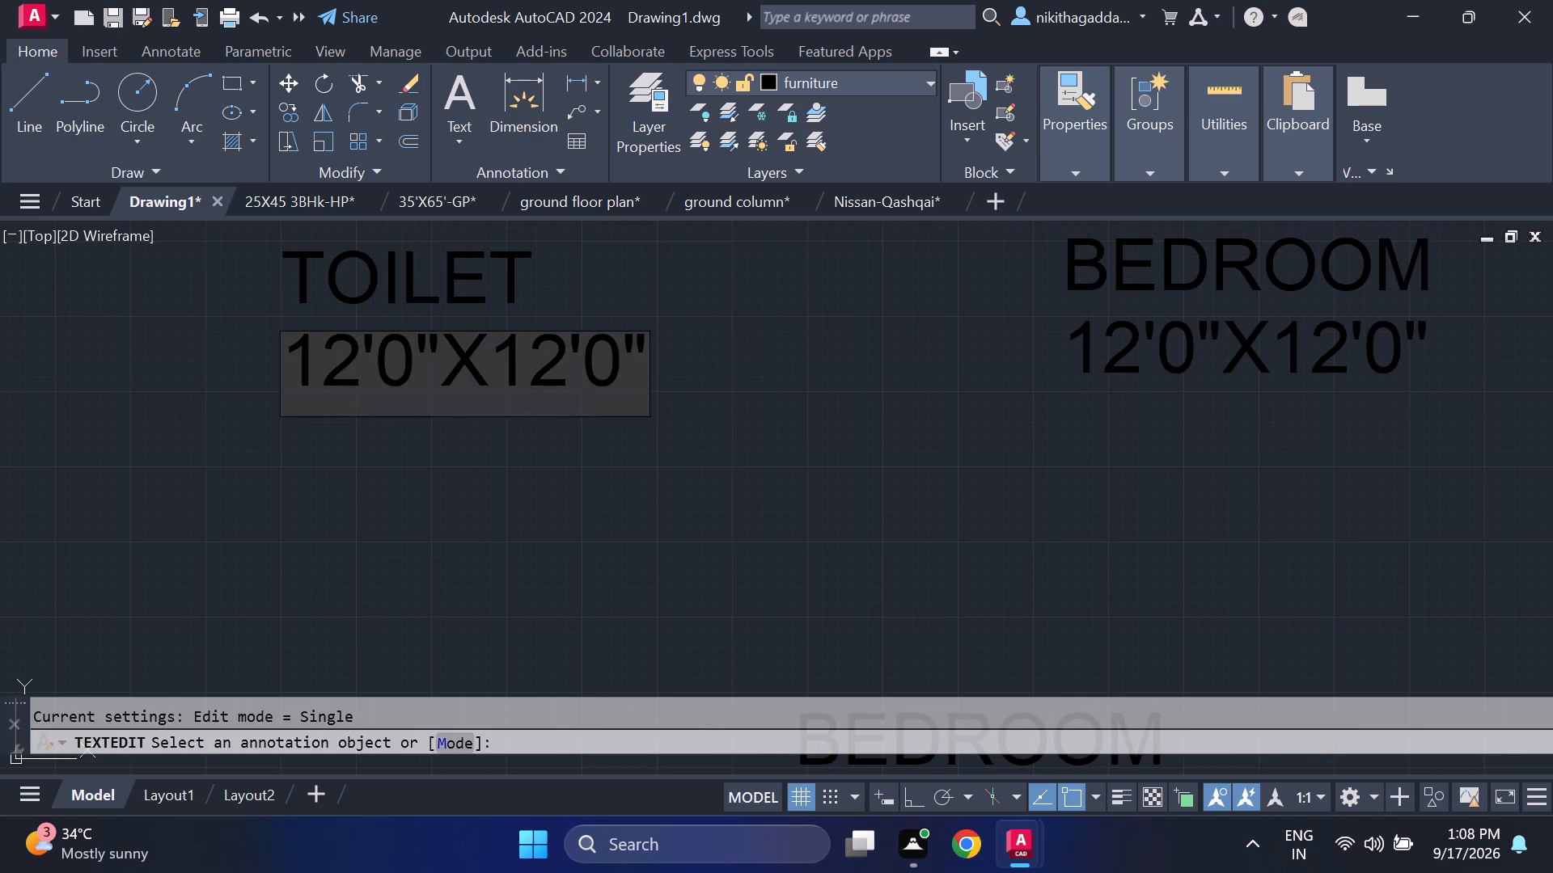
{"action": "key", "text": "BackSpace"}
{"action": "key", "text": "BackSpace"}
{"action": "key", "text": "4"}
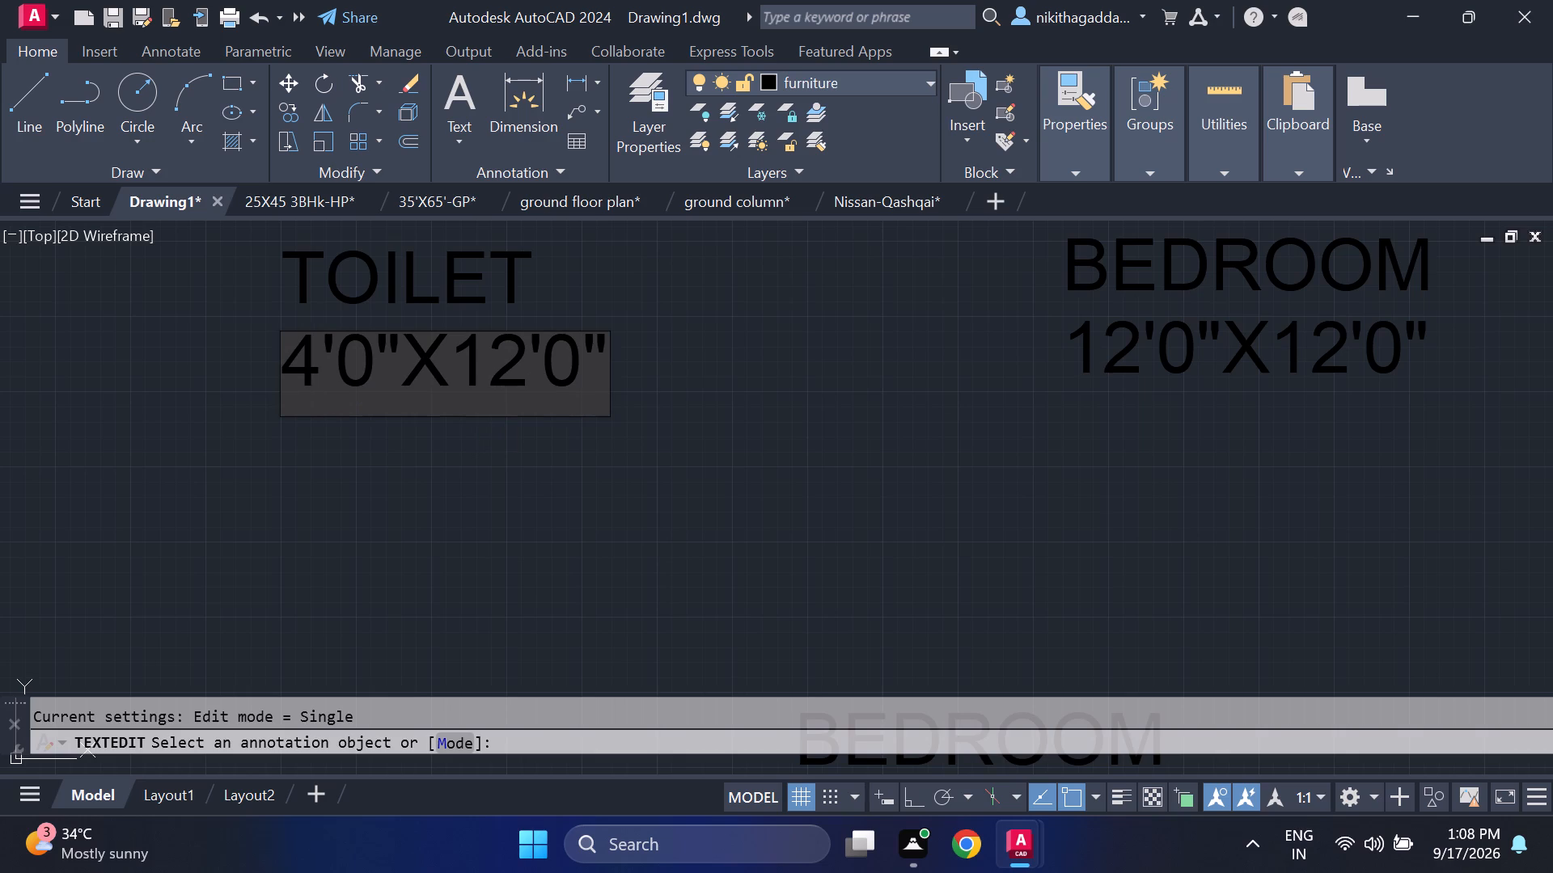
{"action": "left_click", "coordinate": [370, 366]}
{"action": "key", "text": "BackSpace"}
{"action": "key", "text": "8"}
{"action": "left_click", "coordinate": [523, 373]}
{"action": "key", "text": "BackSpace"}
{"action": "key", "text": "BackSpace"}
{"action": "key", "text": "8"}
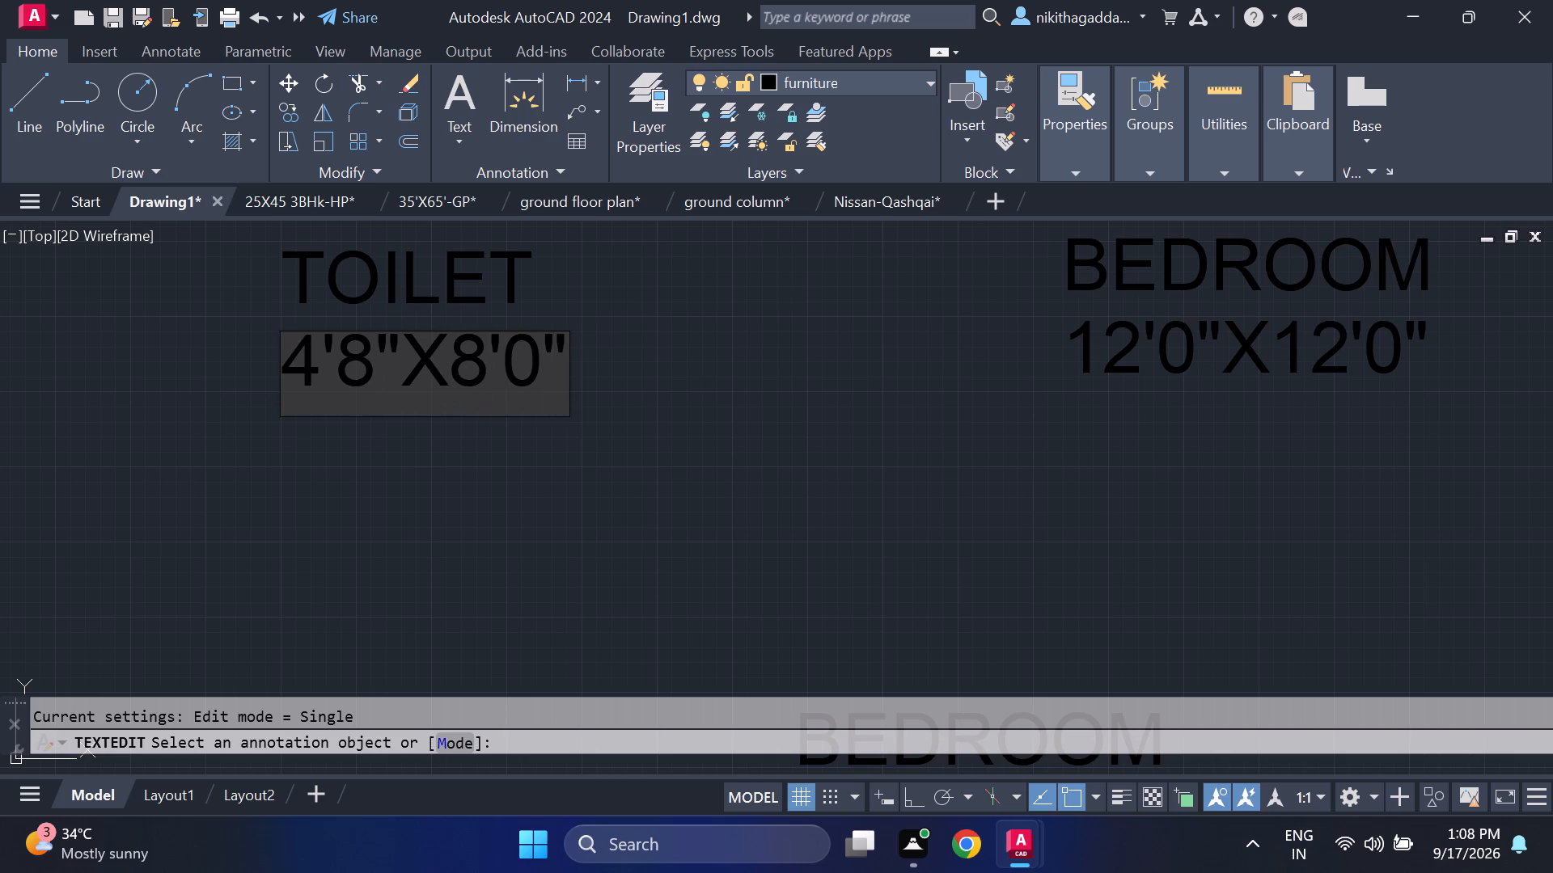
{"action": "key", "text": "Return"}
Change the size line under the topmost BEDROOM label, beside the 4'8"X8'0" TOILET label, to 11'4"X12'0".
{"action": "key", "text": "Return"}
{"action": "scroll", "coordinate": [489, 404], "scroll_direction": "down", "scroll_amount": 3}
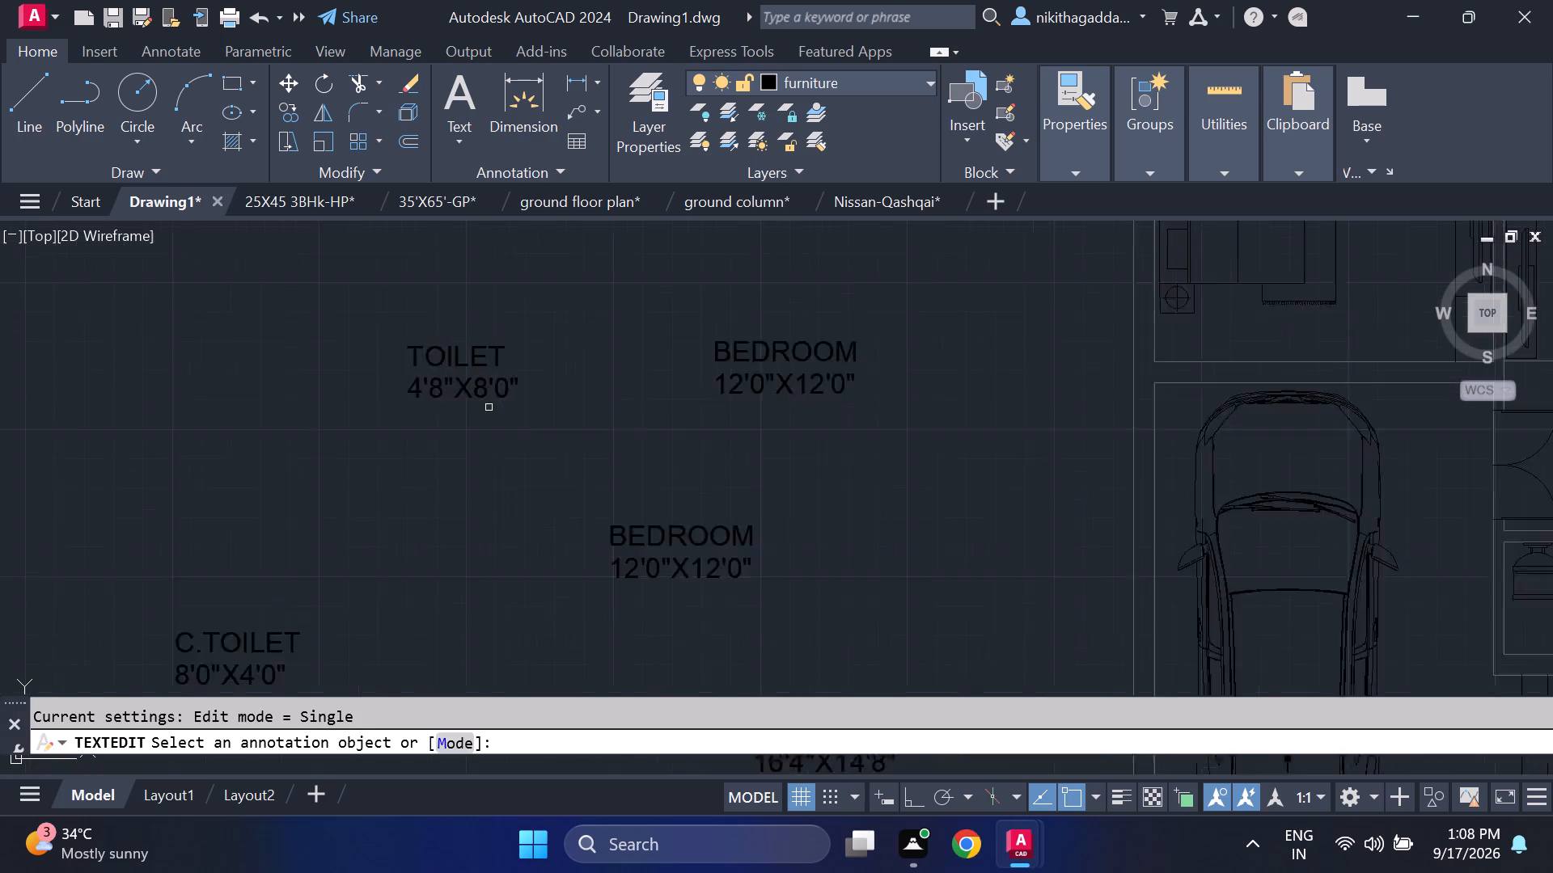
{"action": "middle_click_drag", "start_coordinate": [626, 436], "coordinate": [593, 441]}
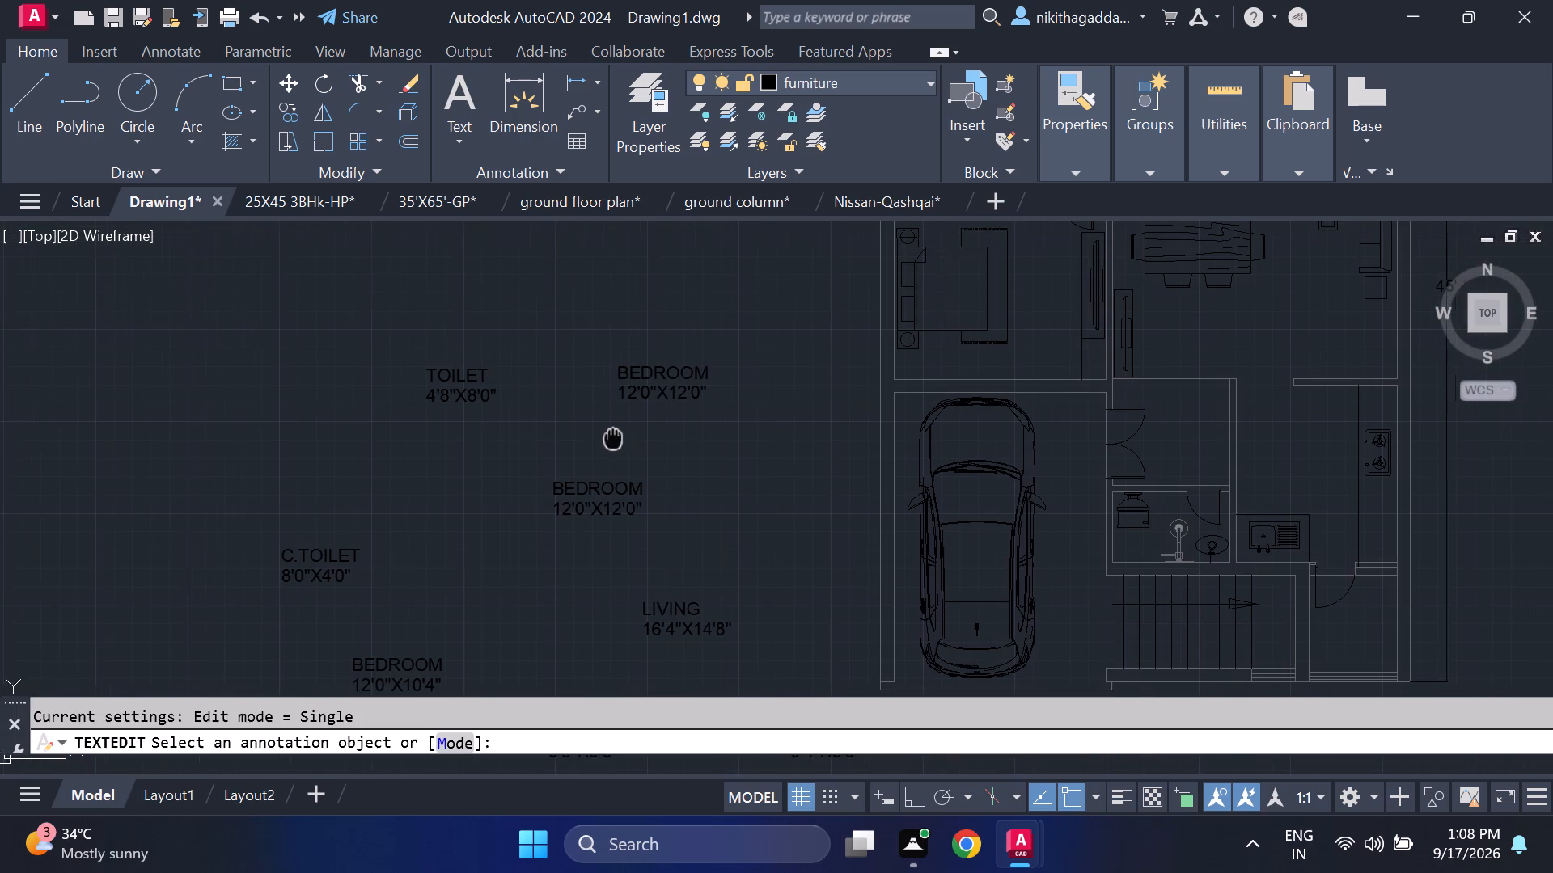
{"action": "middle_click_drag", "start_coordinate": [593, 441], "coordinate": [507, 471]}
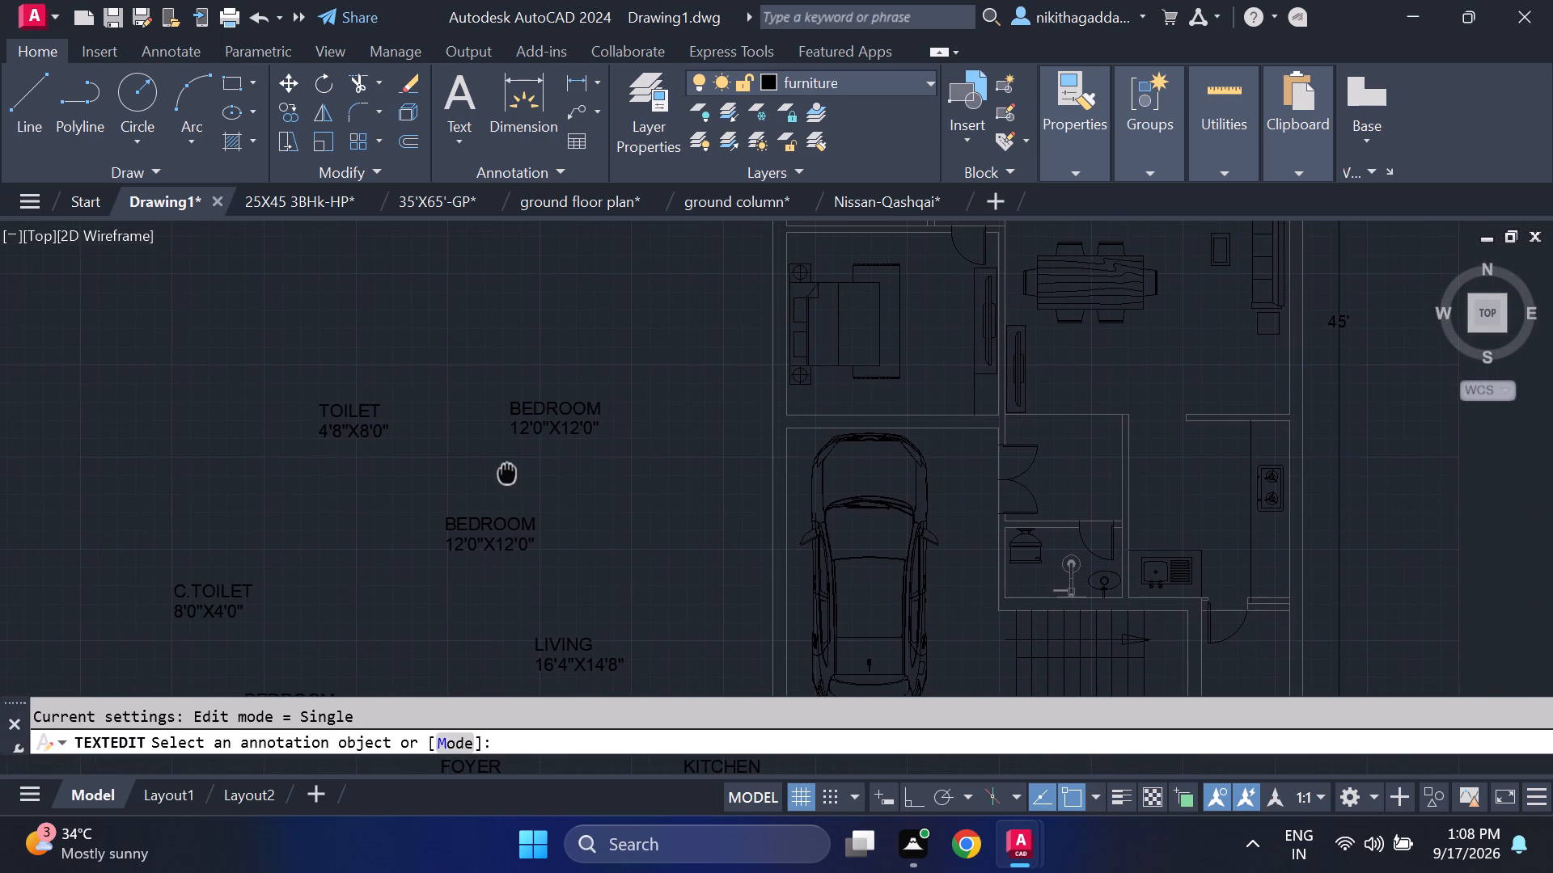
{"action": "middle_click_drag", "start_coordinate": [507, 471], "coordinate": [500, 462]}
{"action": "scroll", "coordinate": [532, 426], "scroll_direction": "up", "scroll_amount": 2}
{"action": "left_click", "coordinate": [528, 409]}
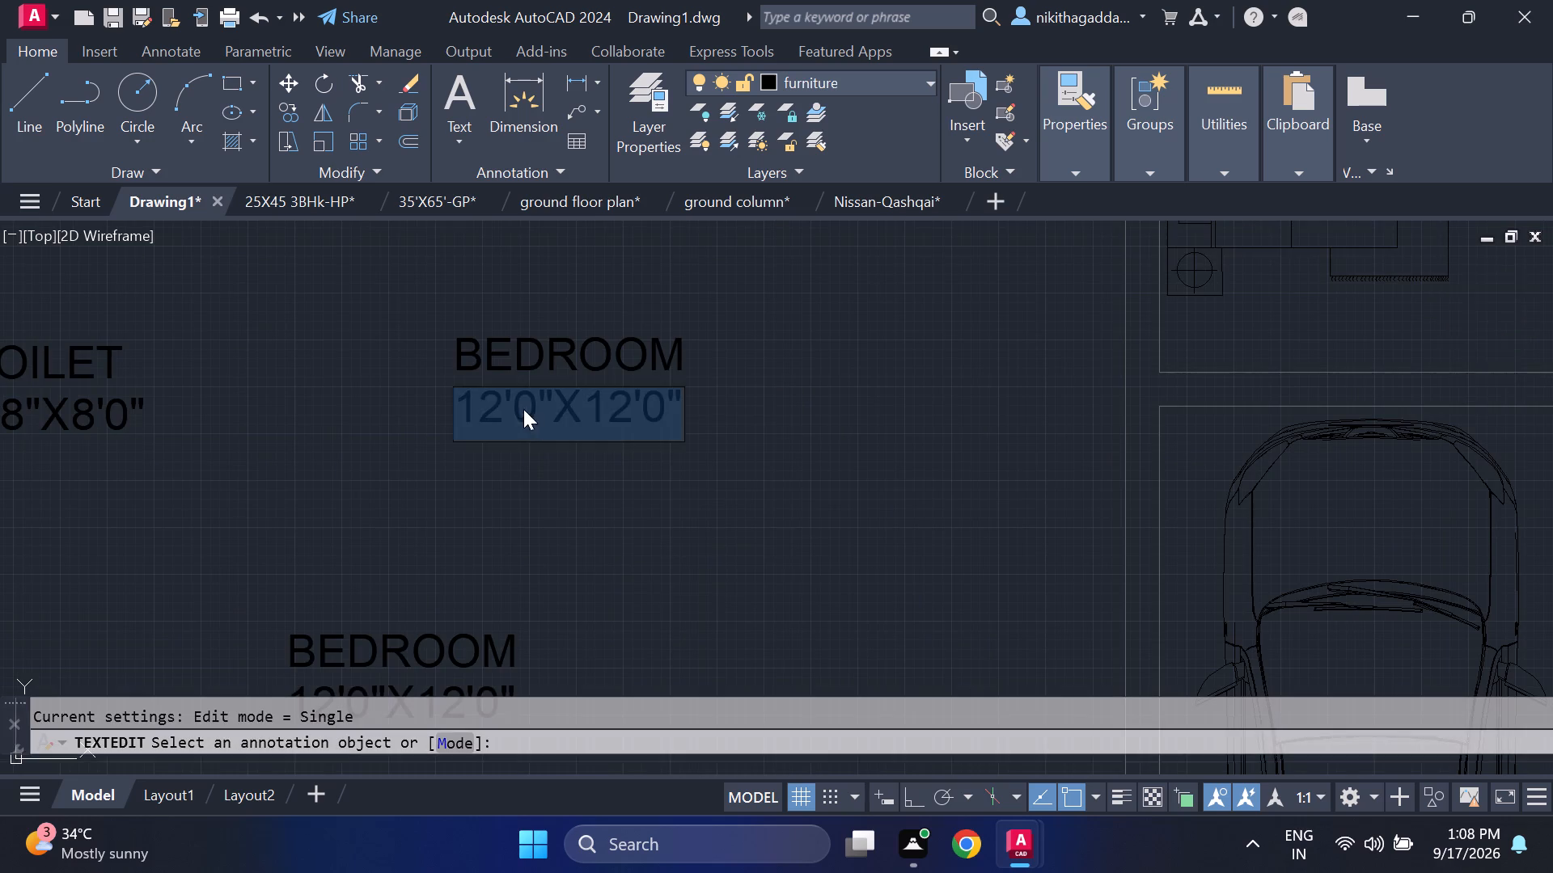
{"action": "scroll", "coordinate": [519, 407], "scroll_direction": "up", "scroll_amount": 3}
{"action": "left_click", "coordinate": [435, 414]}
{"action": "key", "text": "BackSpace"}
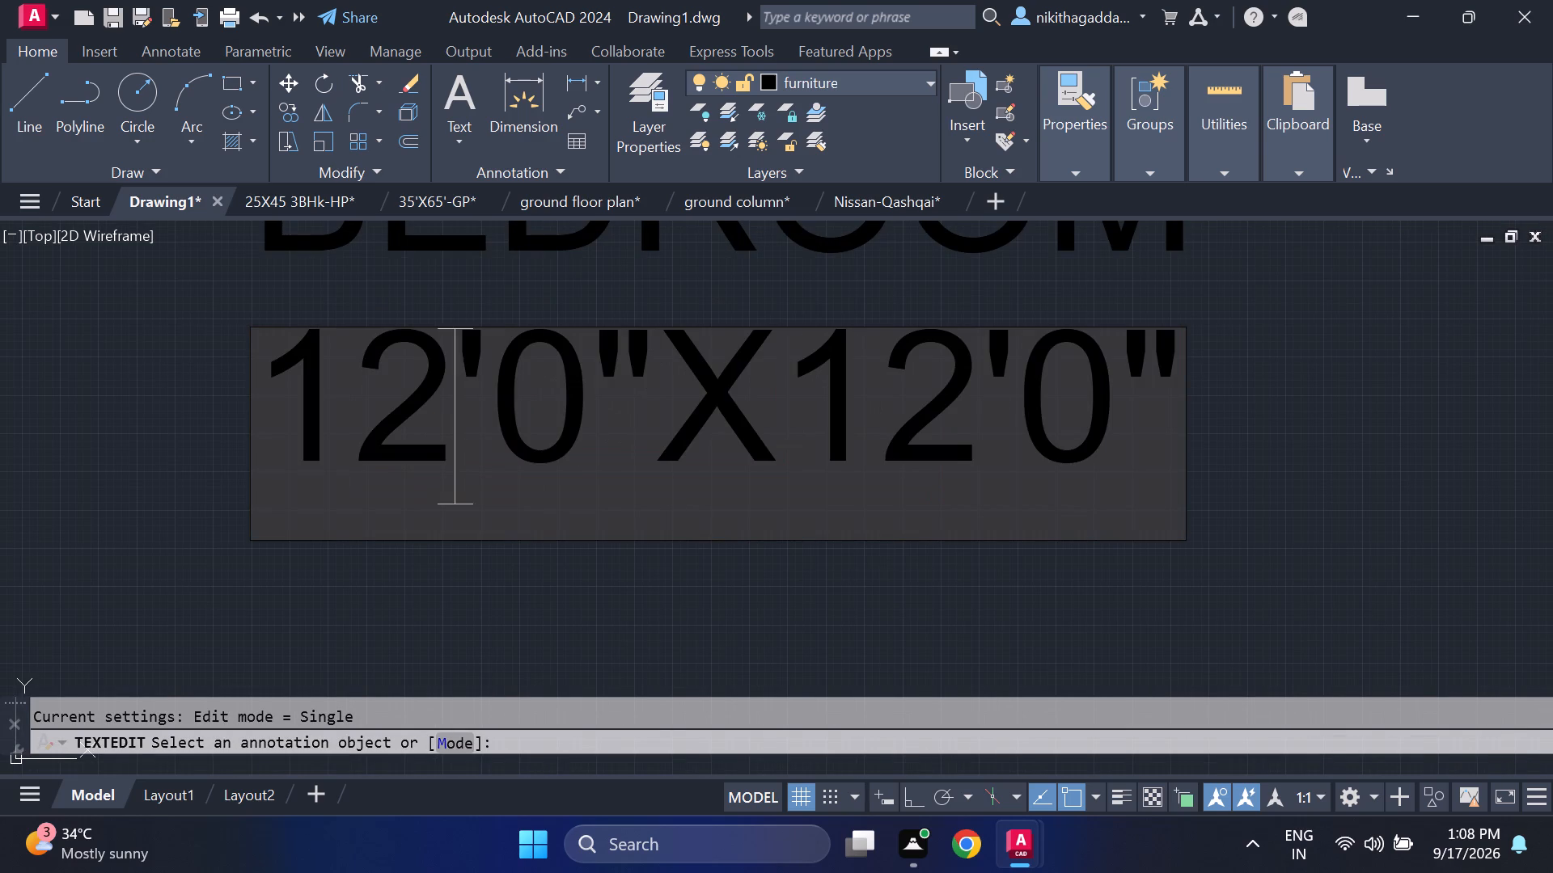
{"action": "key", "text": "1"}
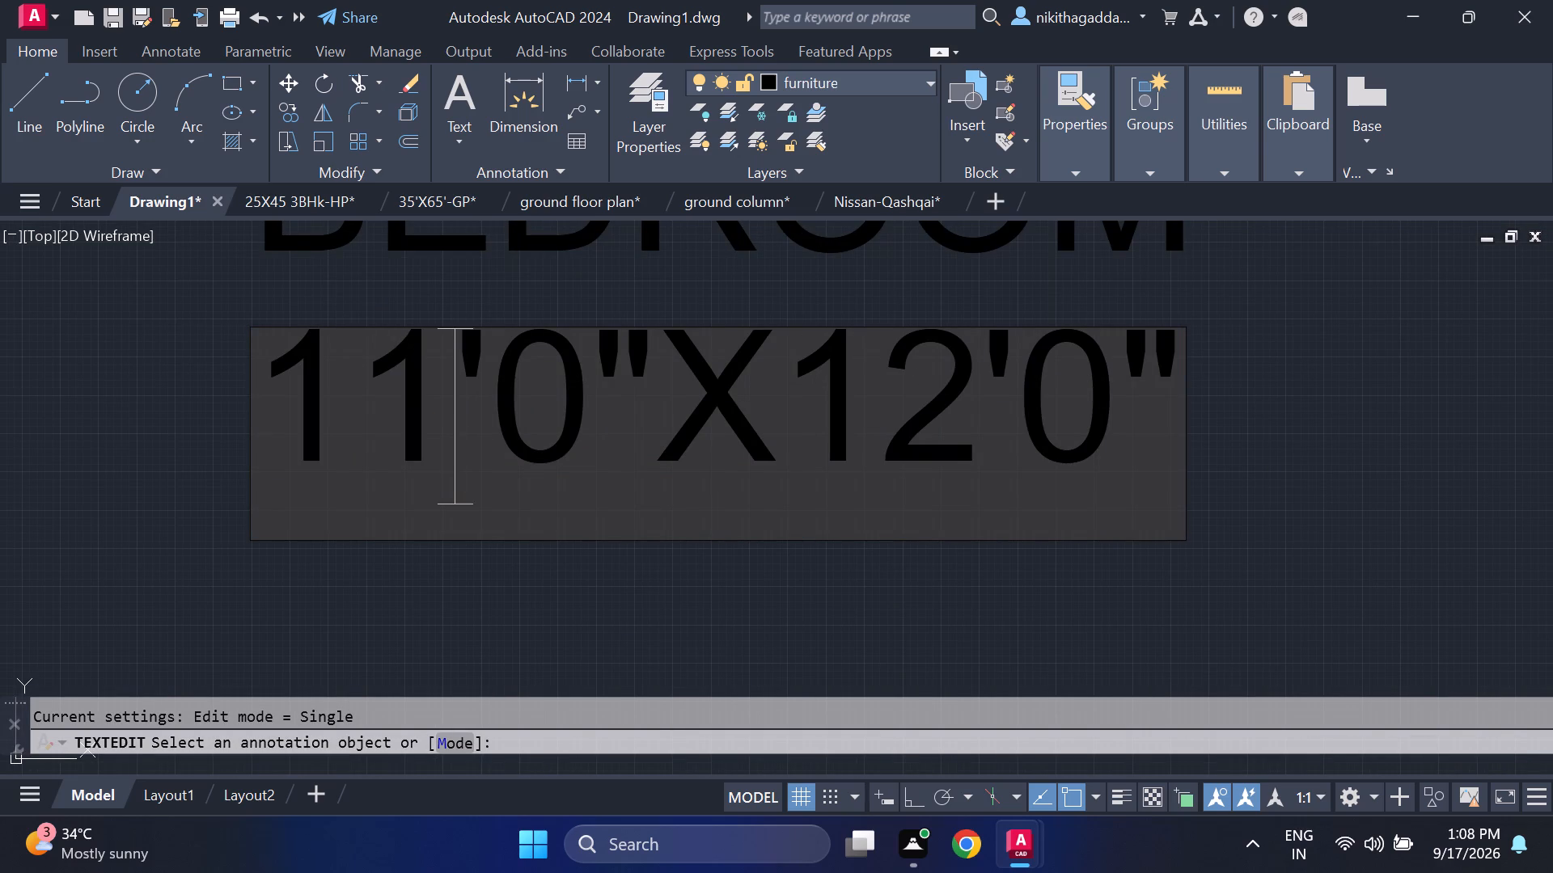
{"action": "left_click", "coordinate": [580, 399]}
{"action": "key", "text": "BackSpace"}
{"action": "key", "text": "4"}
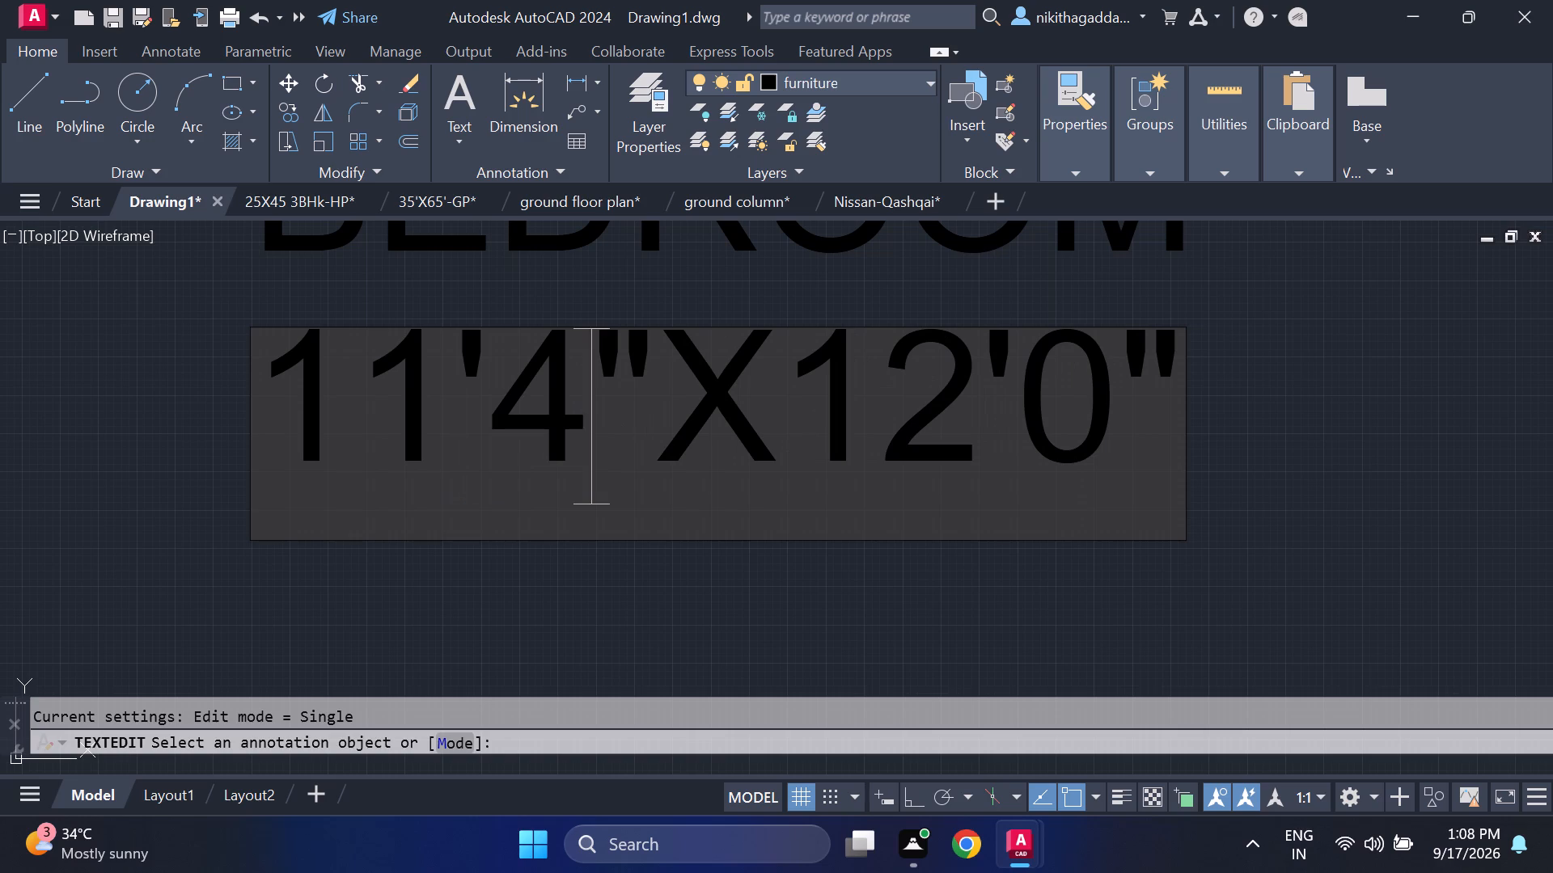
{"action": "scroll", "coordinate": [827, 469], "scroll_direction": "down", "scroll_amount": 4}
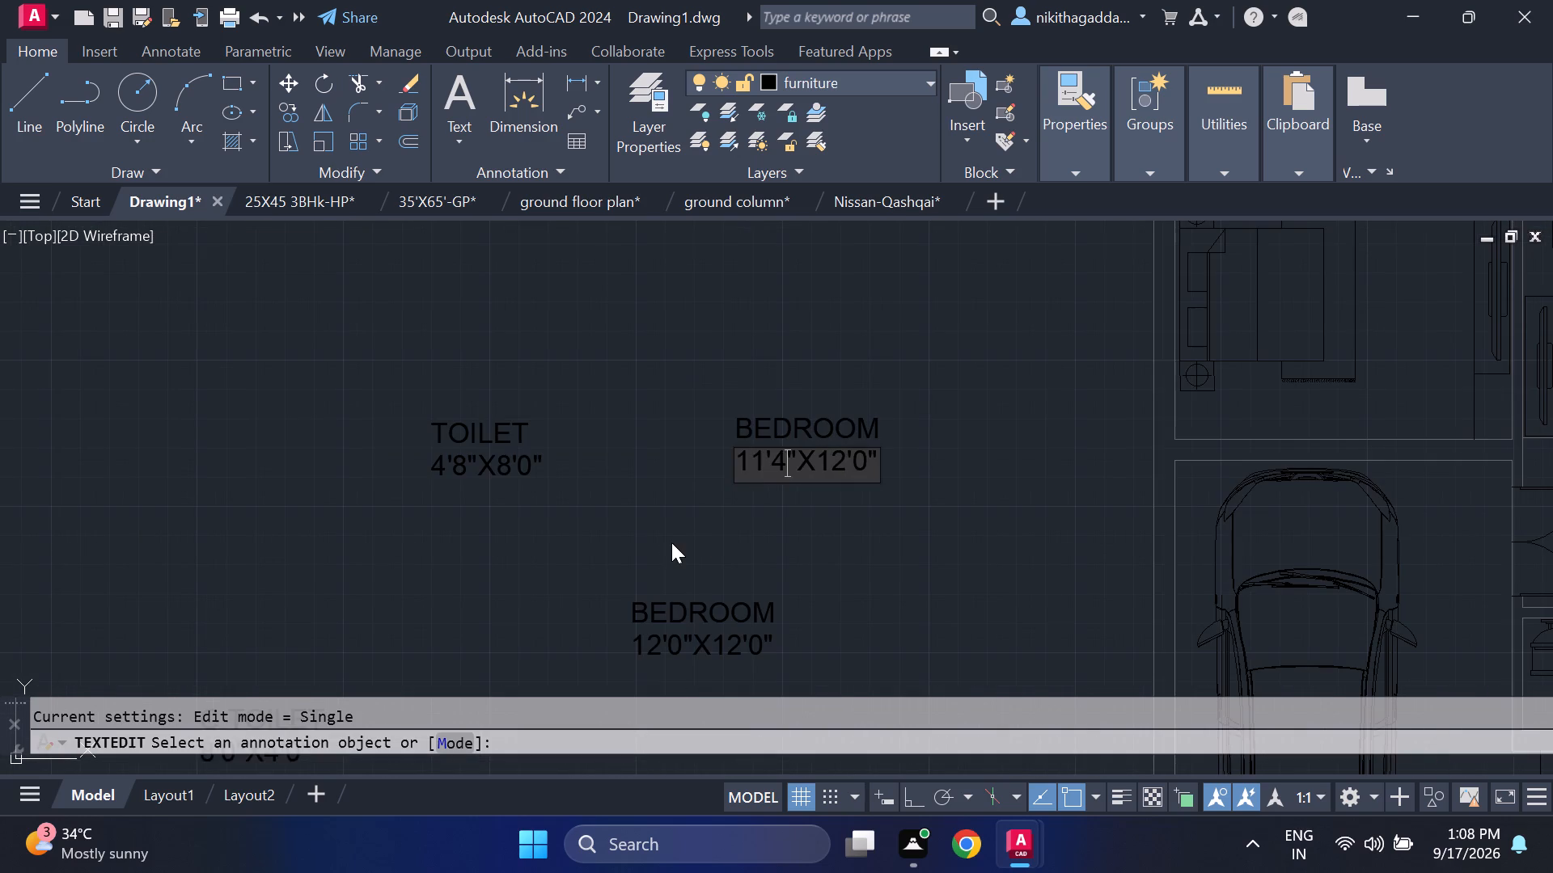
{"action": "key", "text": "Return"}
{"action": "key", "text": "Return"}
{"action": "scroll", "coordinate": [713, 497], "scroll_direction": "down", "scroll_amount": 3}
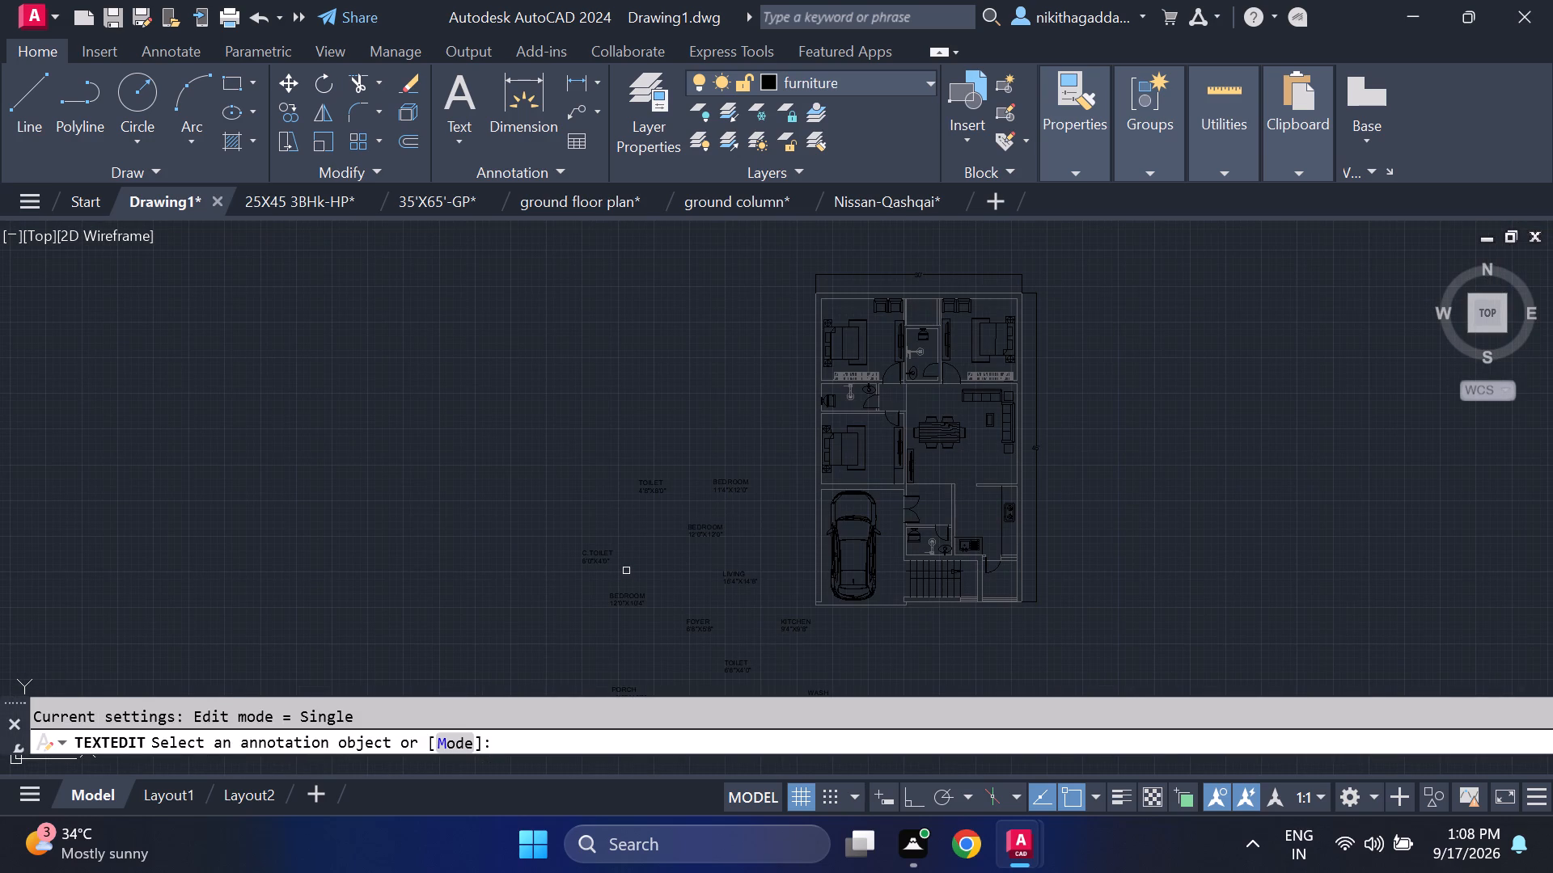
{"action": "key", "text": "Escape"}
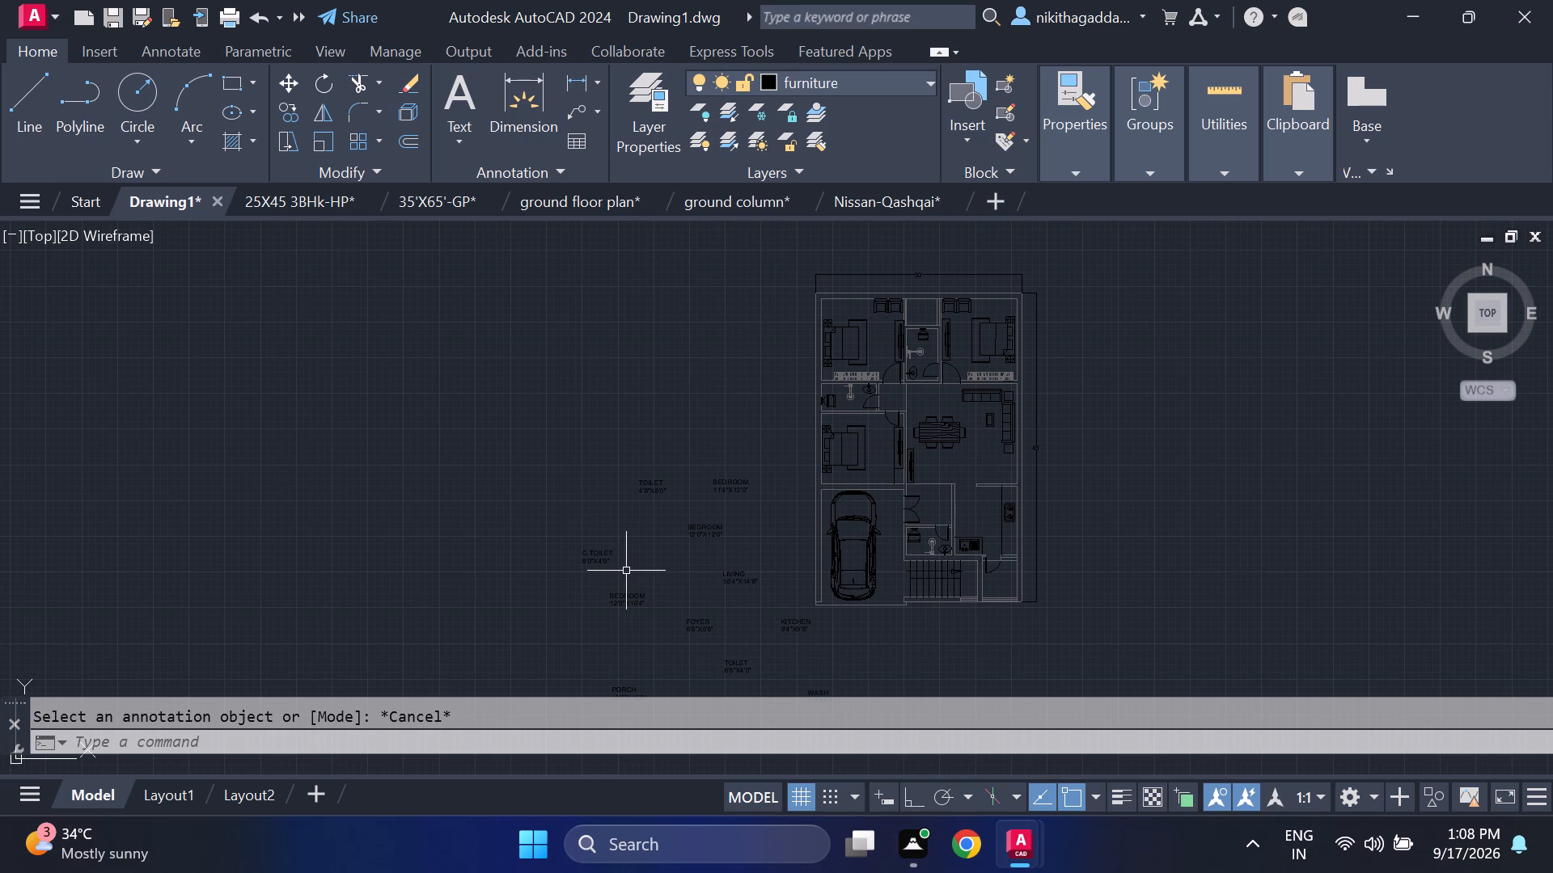
Move the WASH label with its 5'0"X6'4" size line into the small room beside the staircase on the plan.
{"action": "scroll", "coordinate": [506, 618], "scroll_direction": "down", "scroll_amount": 1}
{"action": "middle_click_drag", "start_coordinate": [500, 635], "coordinate": [442, 508]}
{"action": "scroll", "coordinate": [529, 578], "scroll_direction": "up", "scroll_amount": 2}
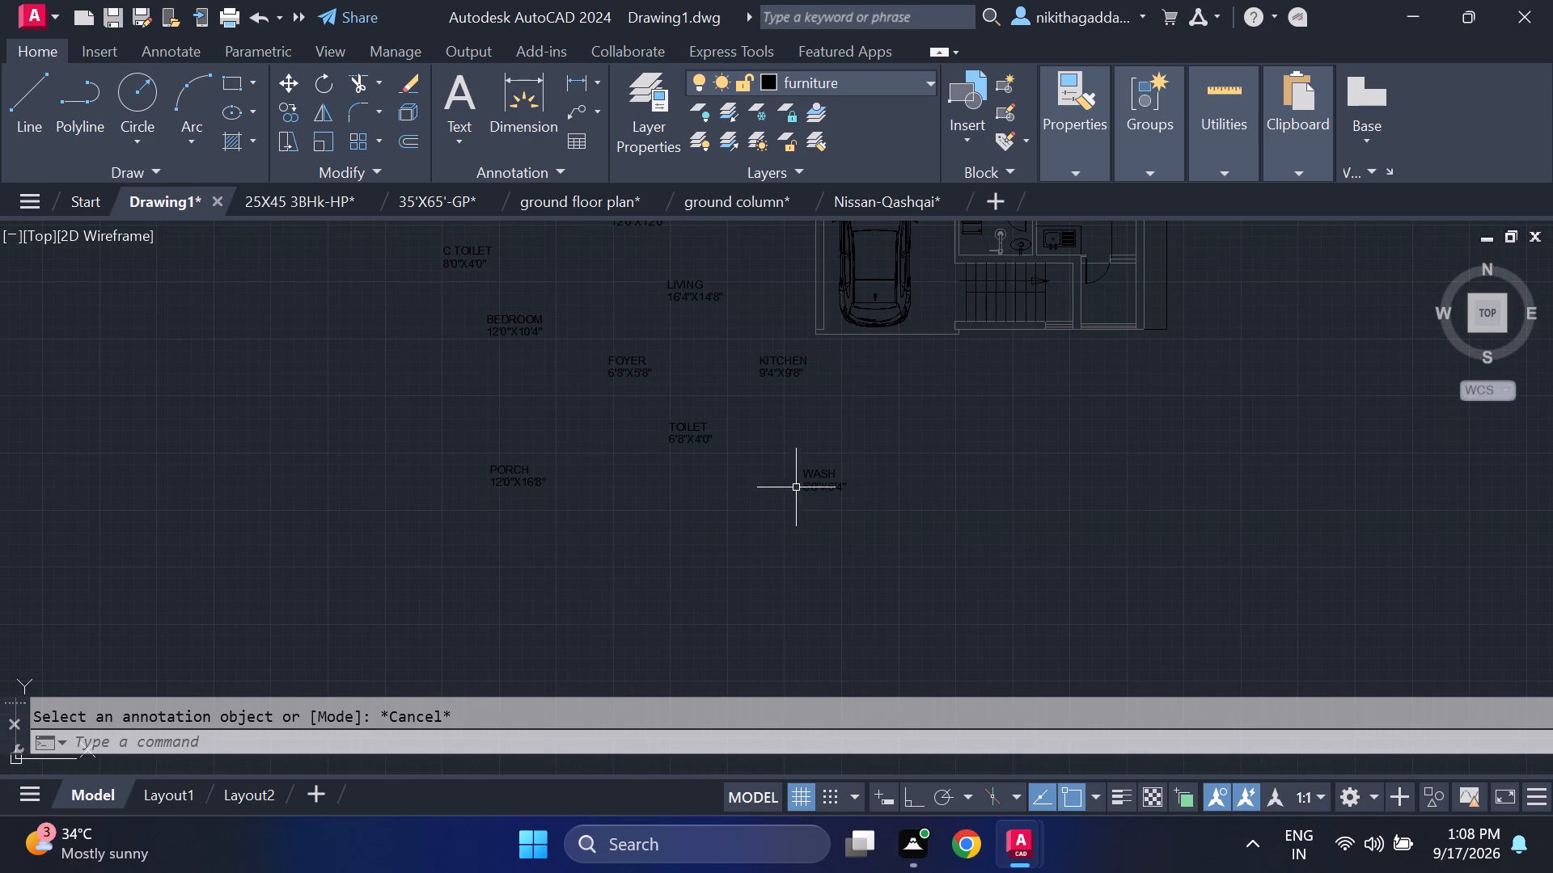
{"action": "left_click", "coordinate": [848, 456]}
{"action": "left_click", "coordinate": [717, 564]}
{"action": "key", "text": "m"}
{"action": "key", "text": "Return"}
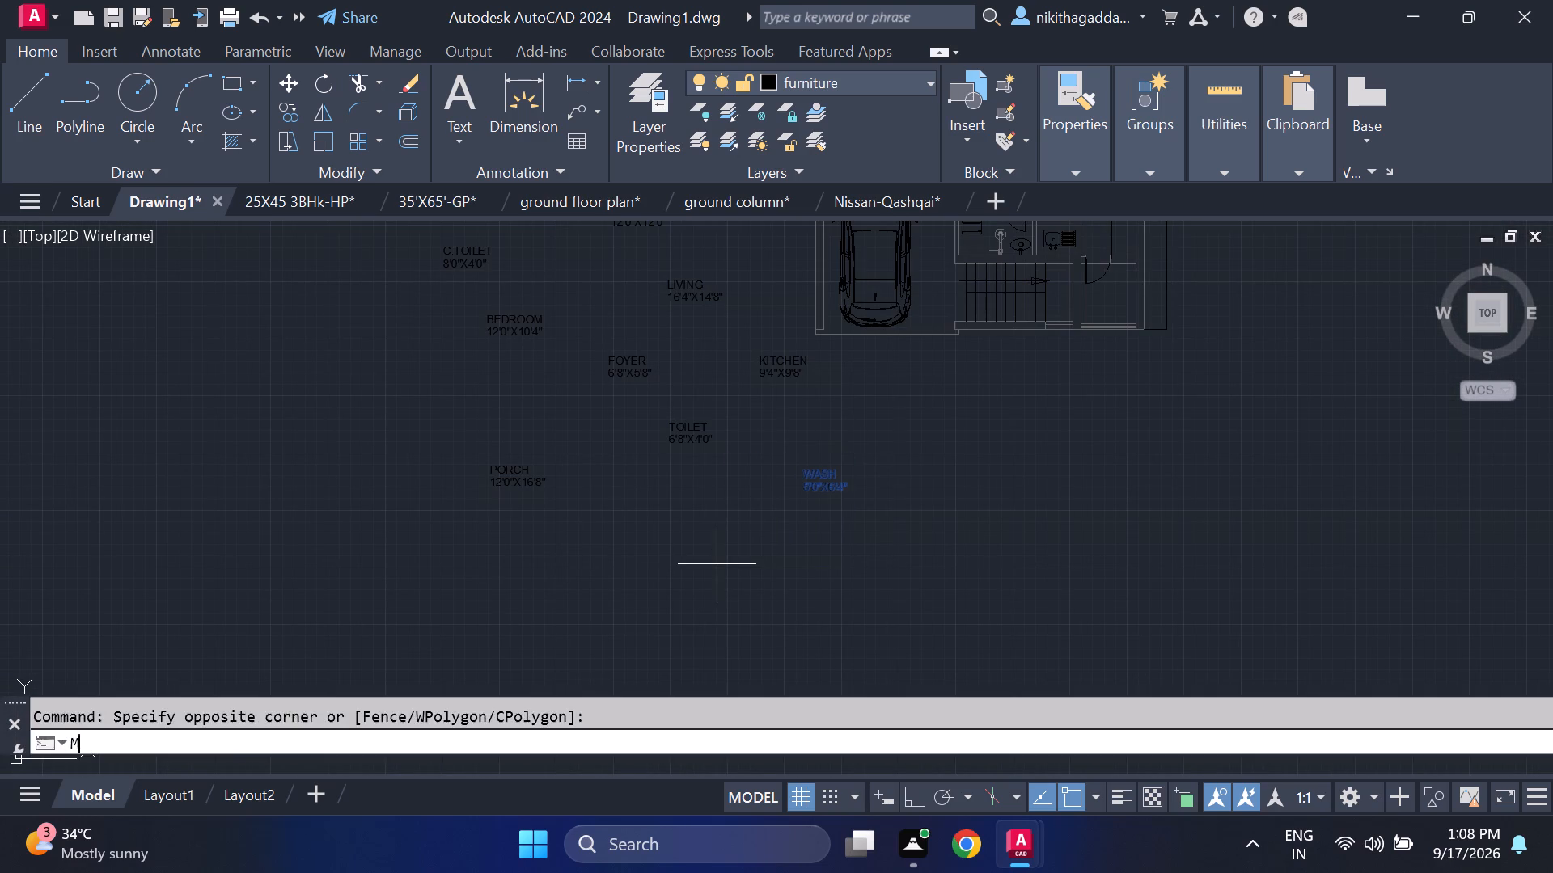
{"action": "left_click", "coordinate": [829, 478]}
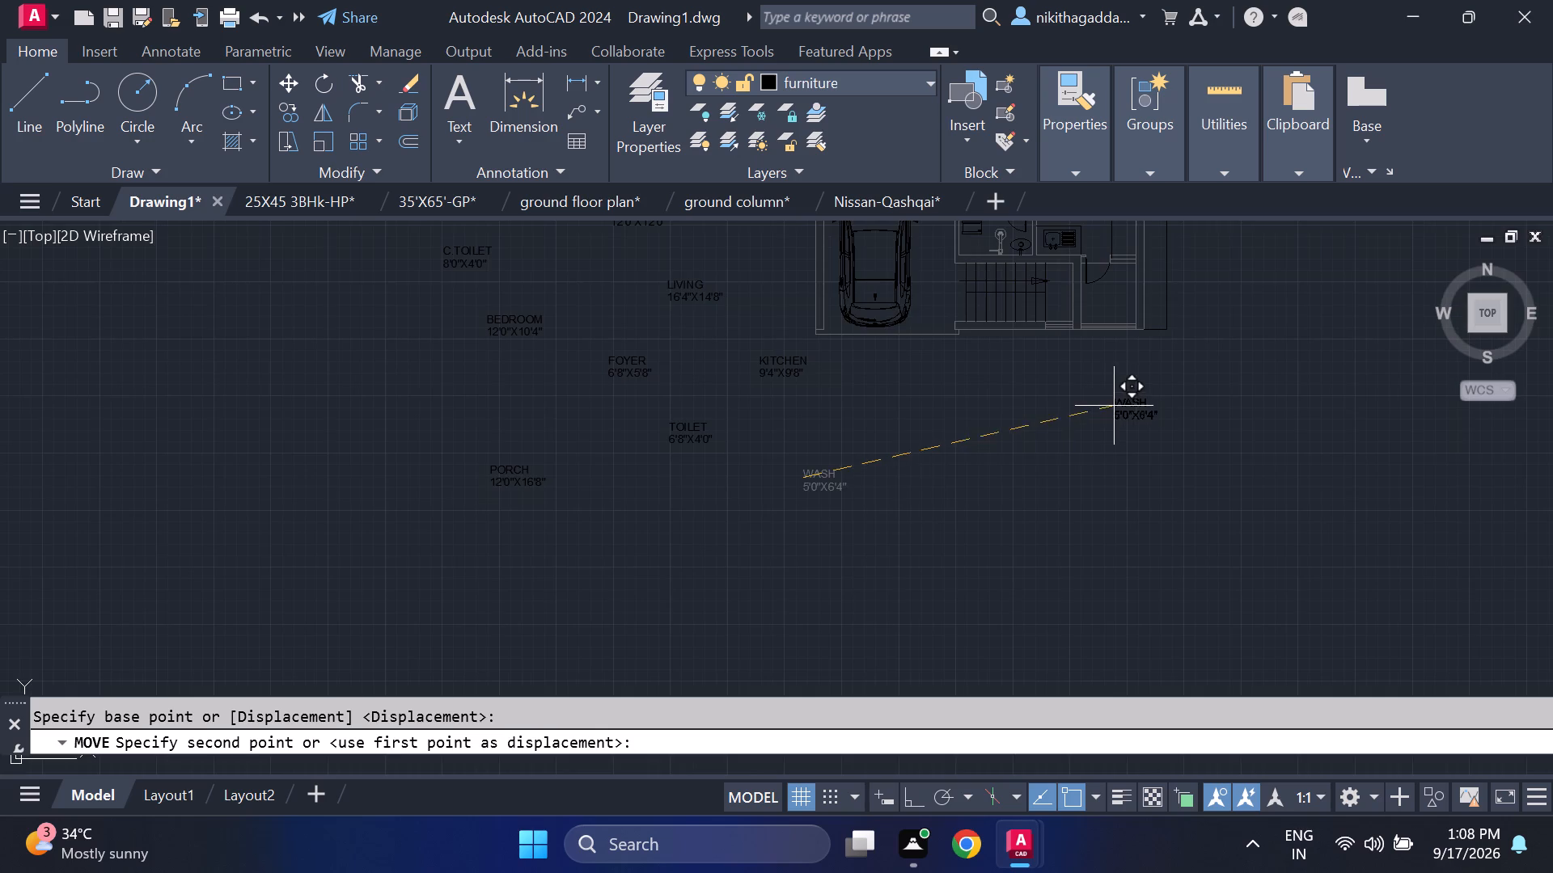
{"action": "middle_click_drag", "start_coordinate": [1114, 406], "coordinate": [936, 524]}
{"action": "scroll", "coordinate": [948, 449], "scroll_direction": "up", "scroll_amount": 3}
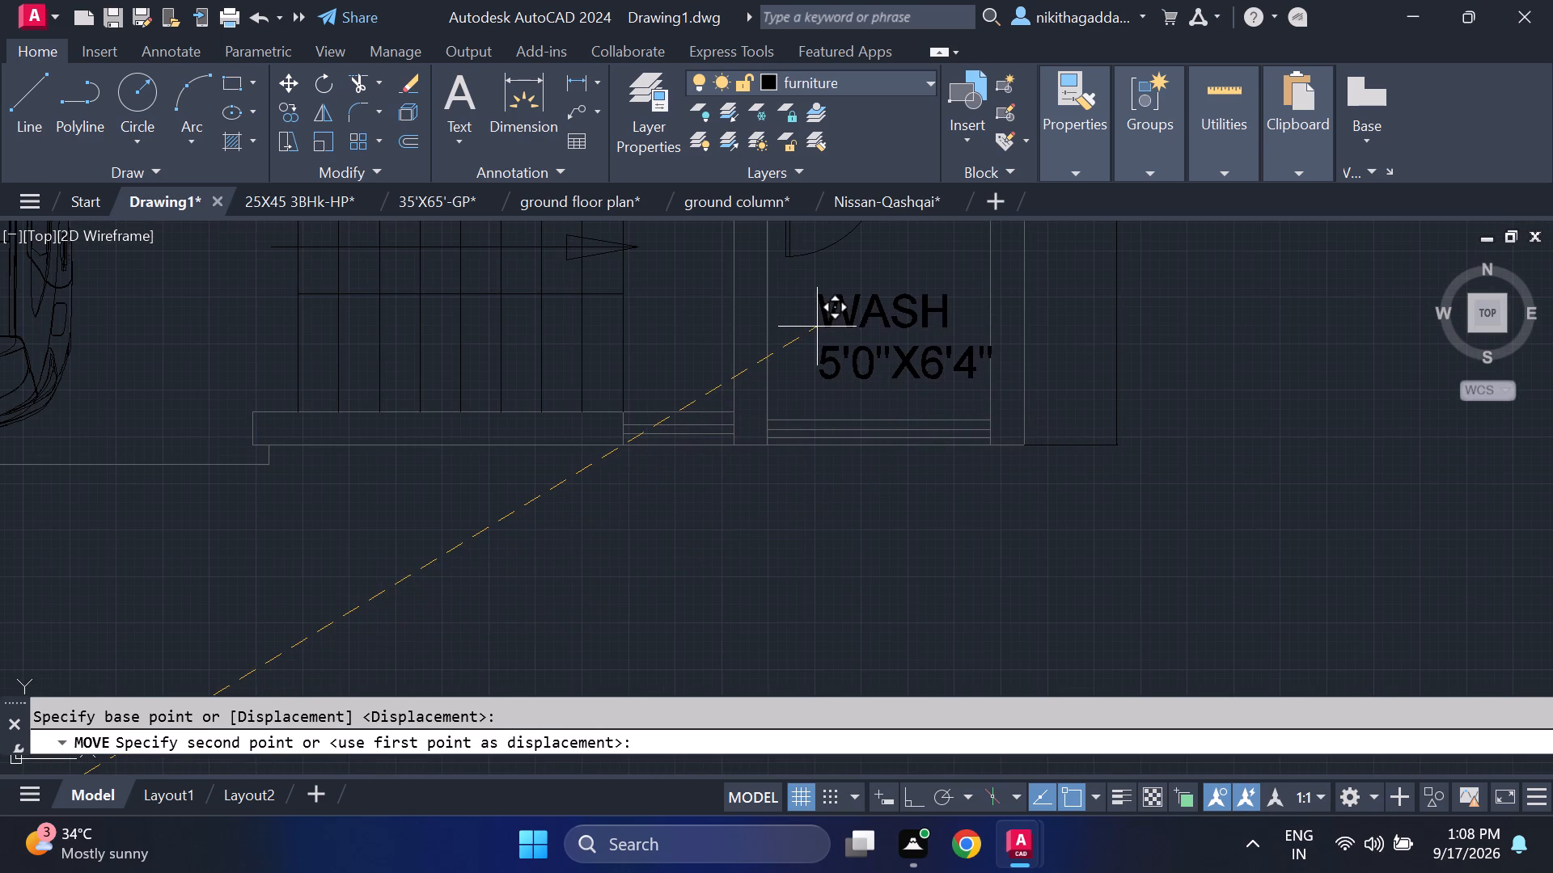
{"action": "left_click", "coordinate": [810, 302]}
Move the PORCH label with its 12'0"X16'8" size line into the car porch, between the car's rear side and the staircase.
{"action": "scroll", "coordinate": [794, 358], "scroll_direction": "down", "scroll_amount": 3}
{"action": "scroll", "coordinate": [243, 517], "scroll_direction": "up", "scroll_amount": 2}
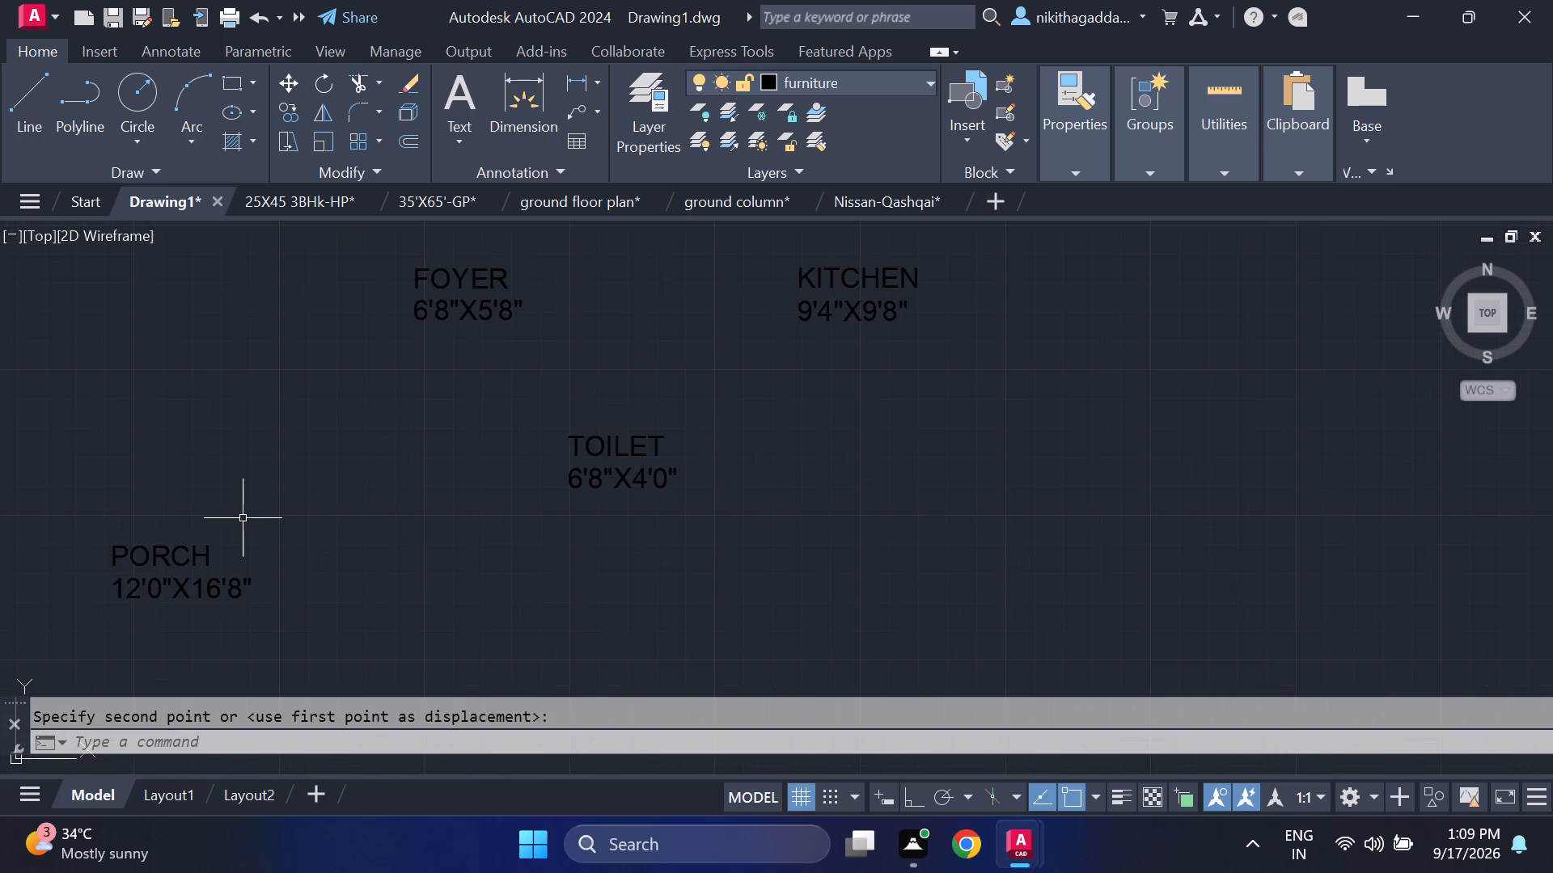
{"action": "left_click_drag", "start_coordinate": [249, 520], "coordinate": [228, 542]}
{"action": "left_click", "coordinate": [37, 622]}
{"action": "scroll", "coordinate": [303, 564], "scroll_direction": "down", "scroll_amount": 3}
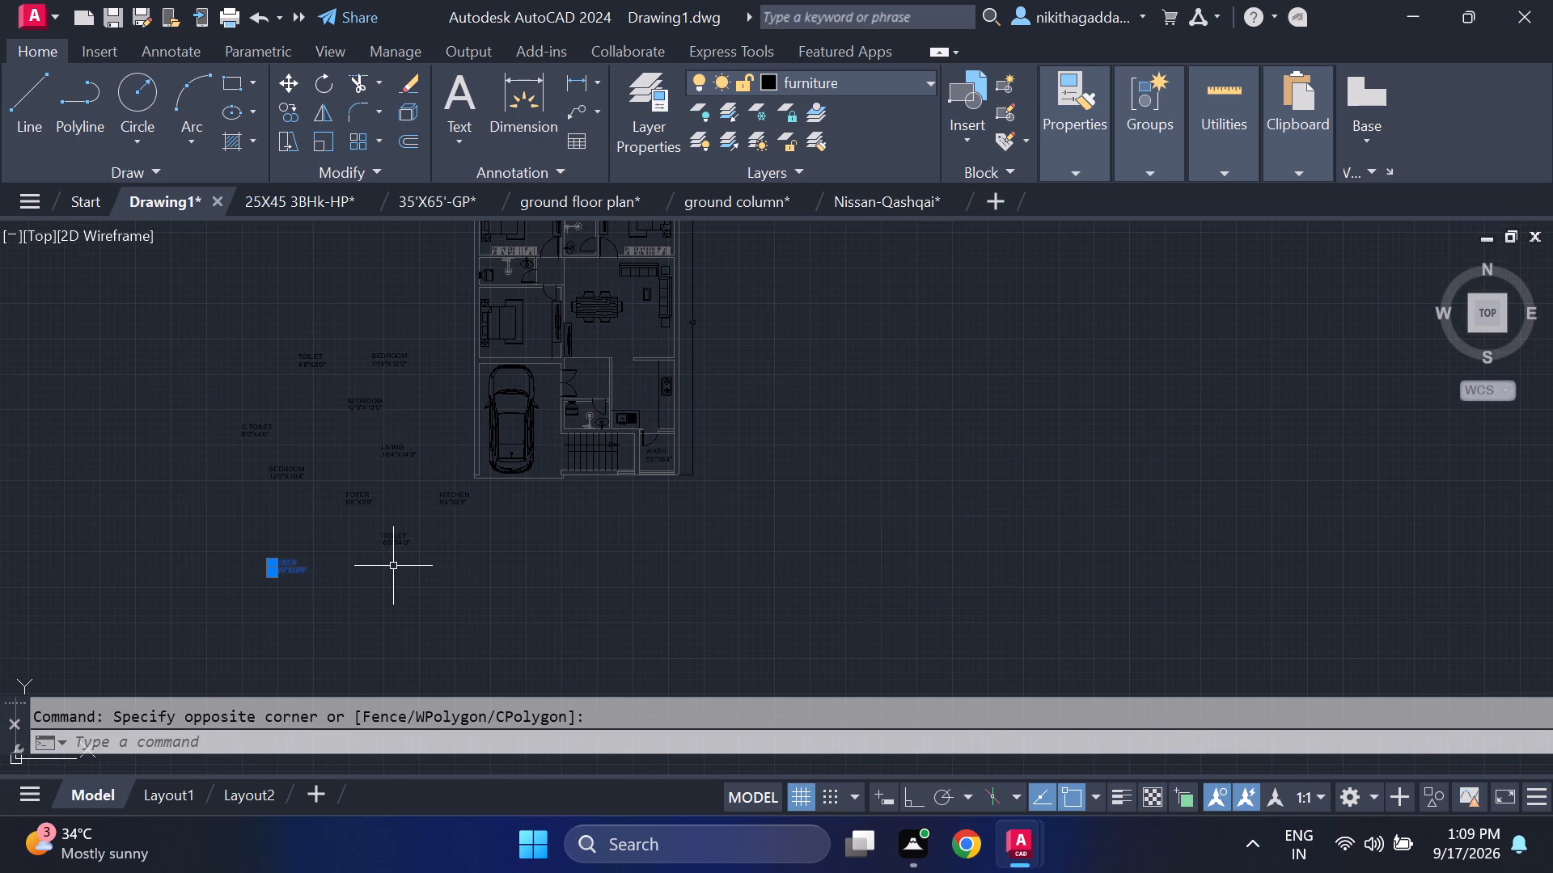
{"action": "key", "text": "m"}
{"action": "key", "text": "Return"}
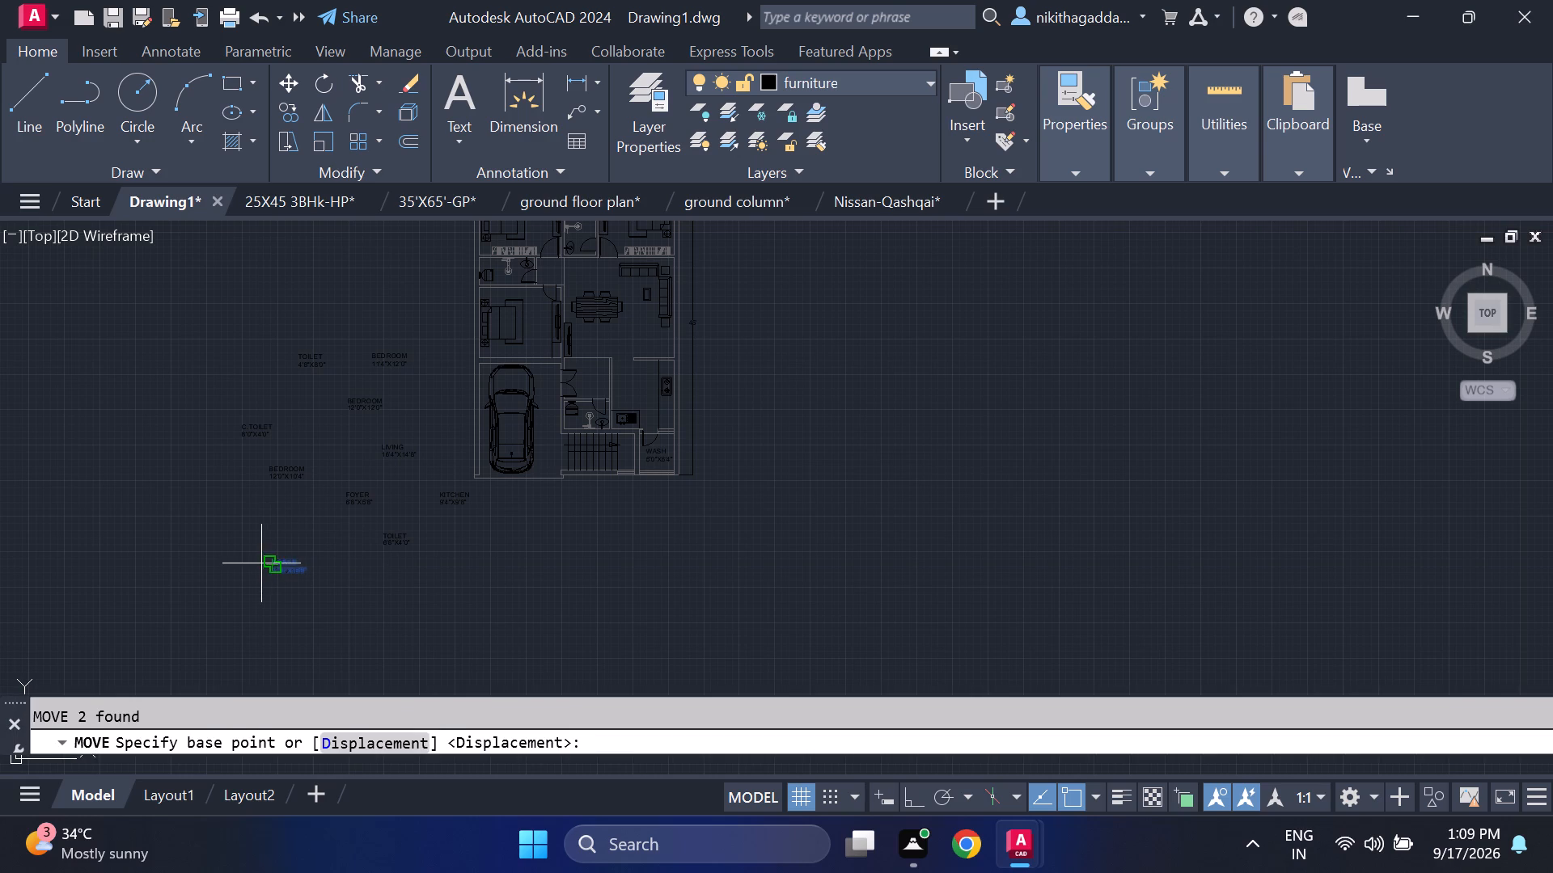
{"action": "left_click", "coordinate": [263, 563]}
{"action": "scroll", "coordinate": [473, 386], "scroll_direction": "up", "scroll_amount": 2}
{"action": "scroll", "coordinate": [550, 435], "scroll_direction": "up", "scroll_amount": 2}
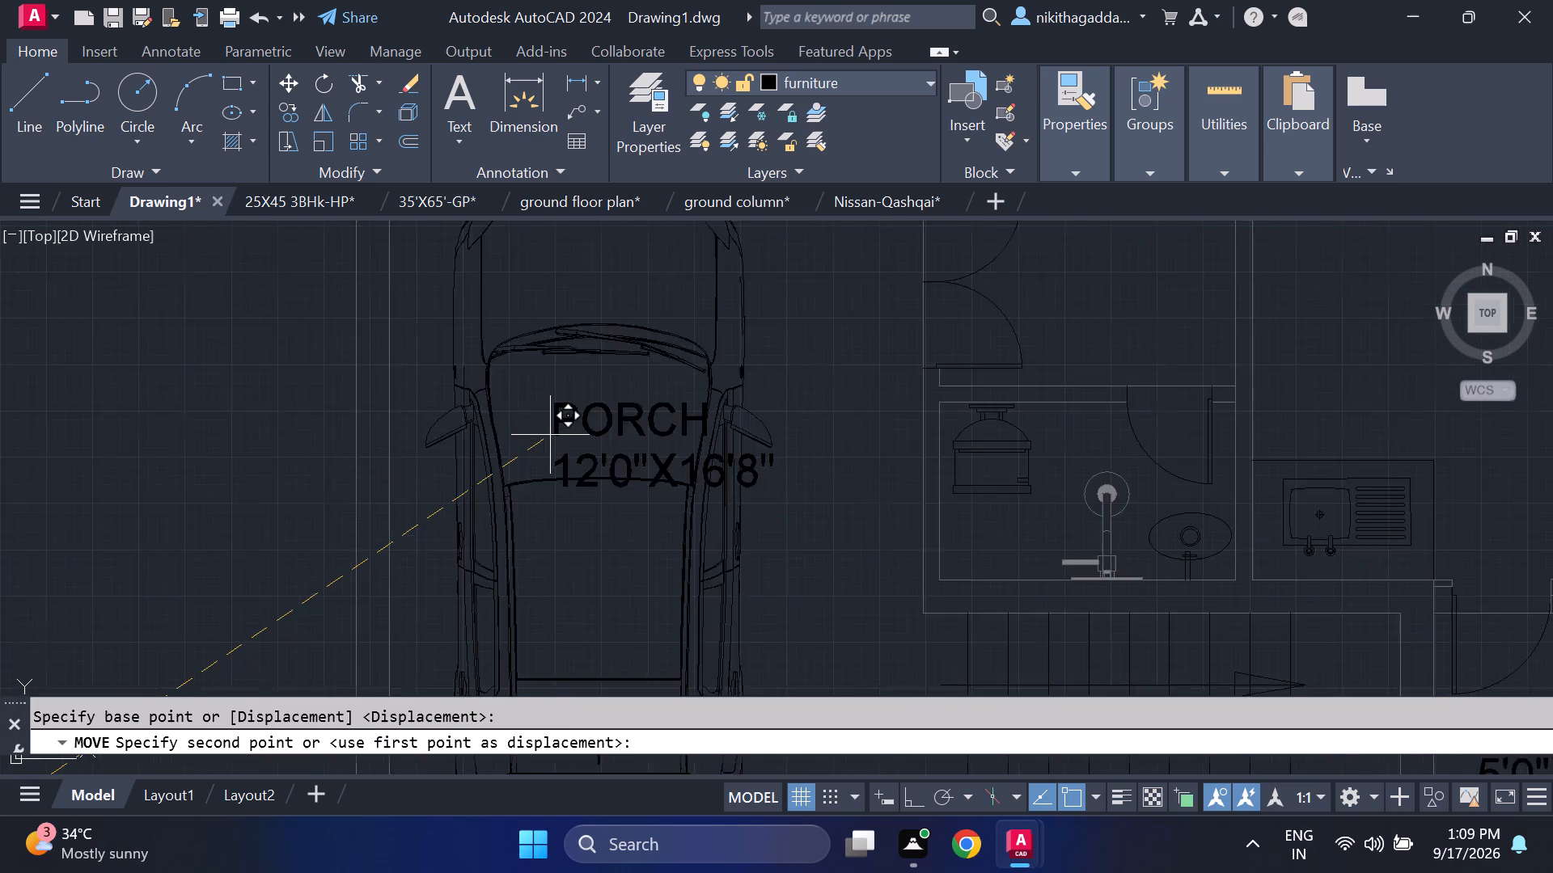
{"action": "scroll", "coordinate": [550, 435], "scroll_direction": "up", "scroll_amount": 1}
{"action": "scroll", "coordinate": [573, 456], "scroll_direction": "down", "scroll_amount": 1}
{"action": "scroll", "coordinate": [713, 503], "scroll_direction": "up", "scroll_amount": 1}
{"action": "scroll", "coordinate": [743, 546], "scroll_direction": "down", "scroll_amount": 1}
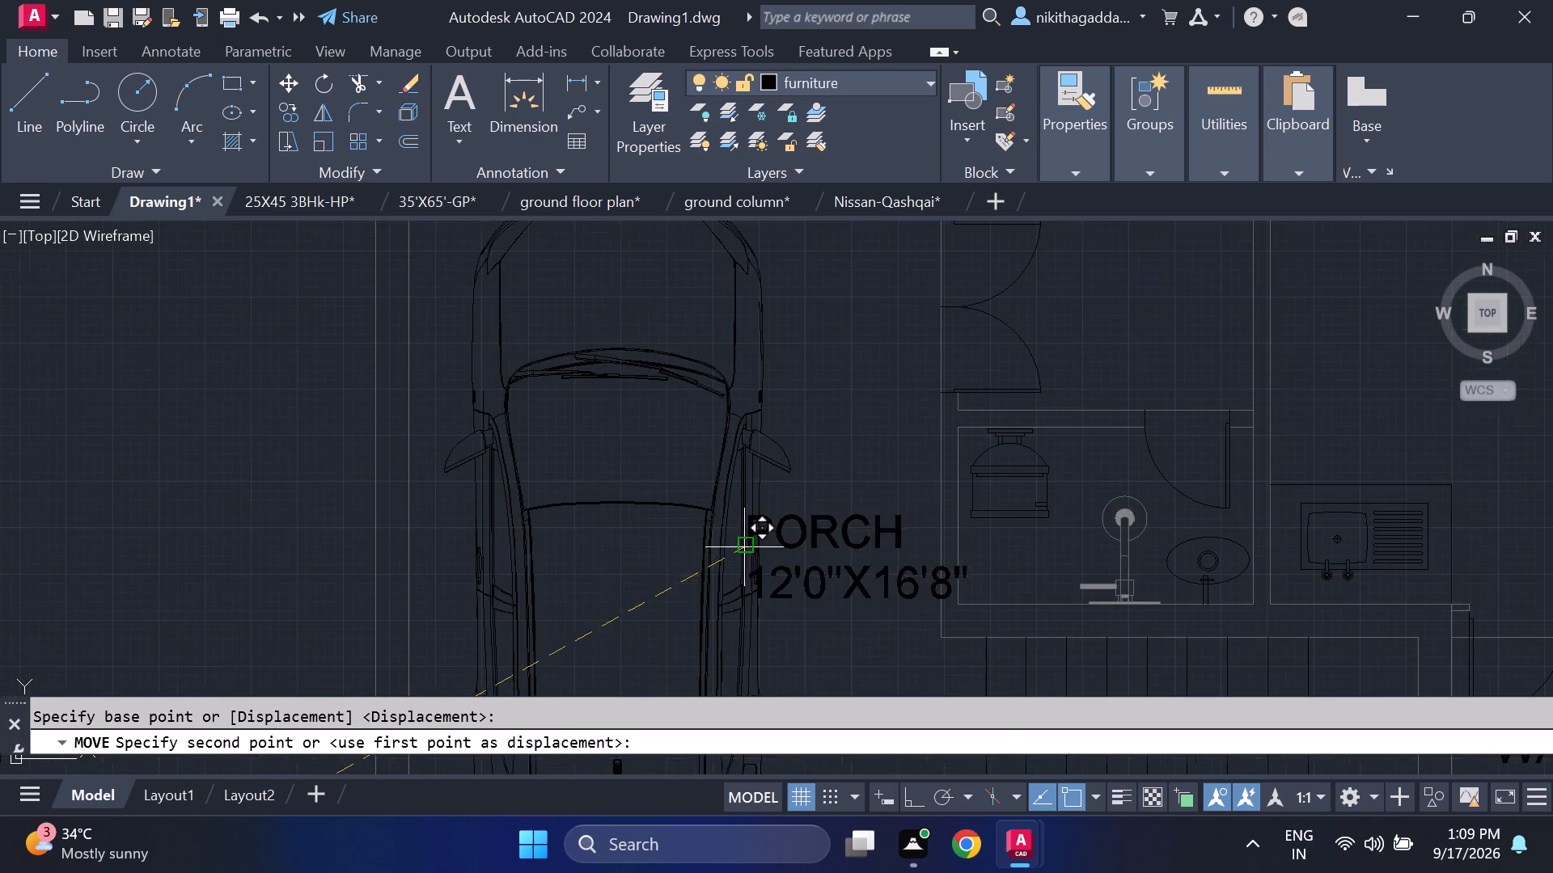
{"action": "middle_click_drag", "start_coordinate": [734, 517], "coordinate": [663, 377]}
{"action": "middle_click_drag", "start_coordinate": [715, 572], "coordinate": [656, 402]}
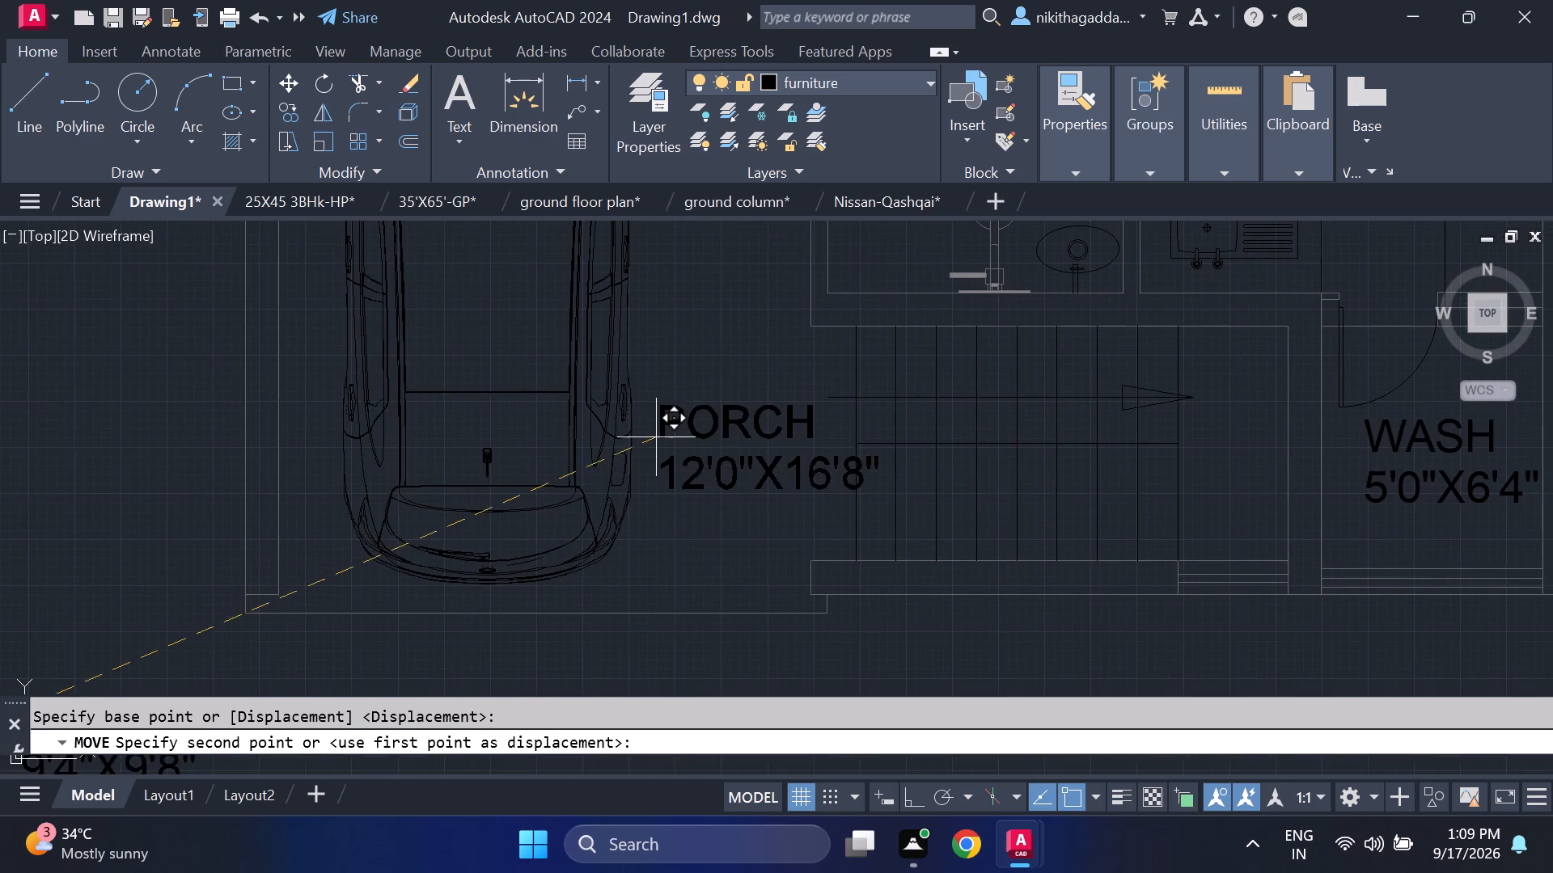
{"action": "scroll", "coordinate": [656, 439], "scroll_direction": "up", "scroll_amount": 1}
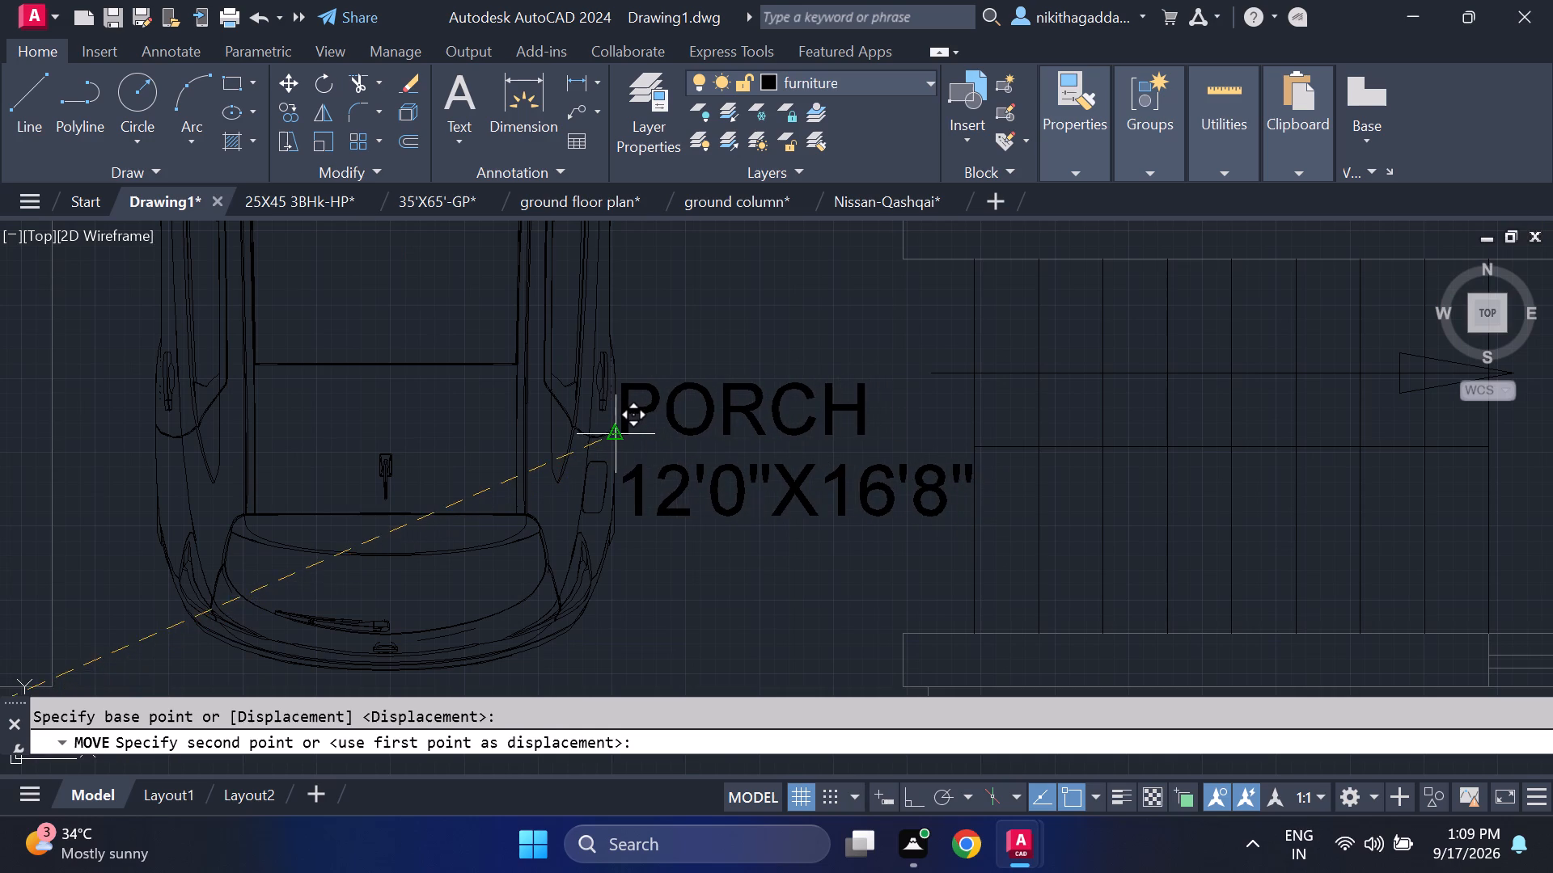
{"action": "scroll", "coordinate": [622, 435], "scroll_direction": "up", "scroll_amount": 3}
{"action": "scroll", "coordinate": [600, 428], "scroll_direction": "down", "scroll_amount": 3}
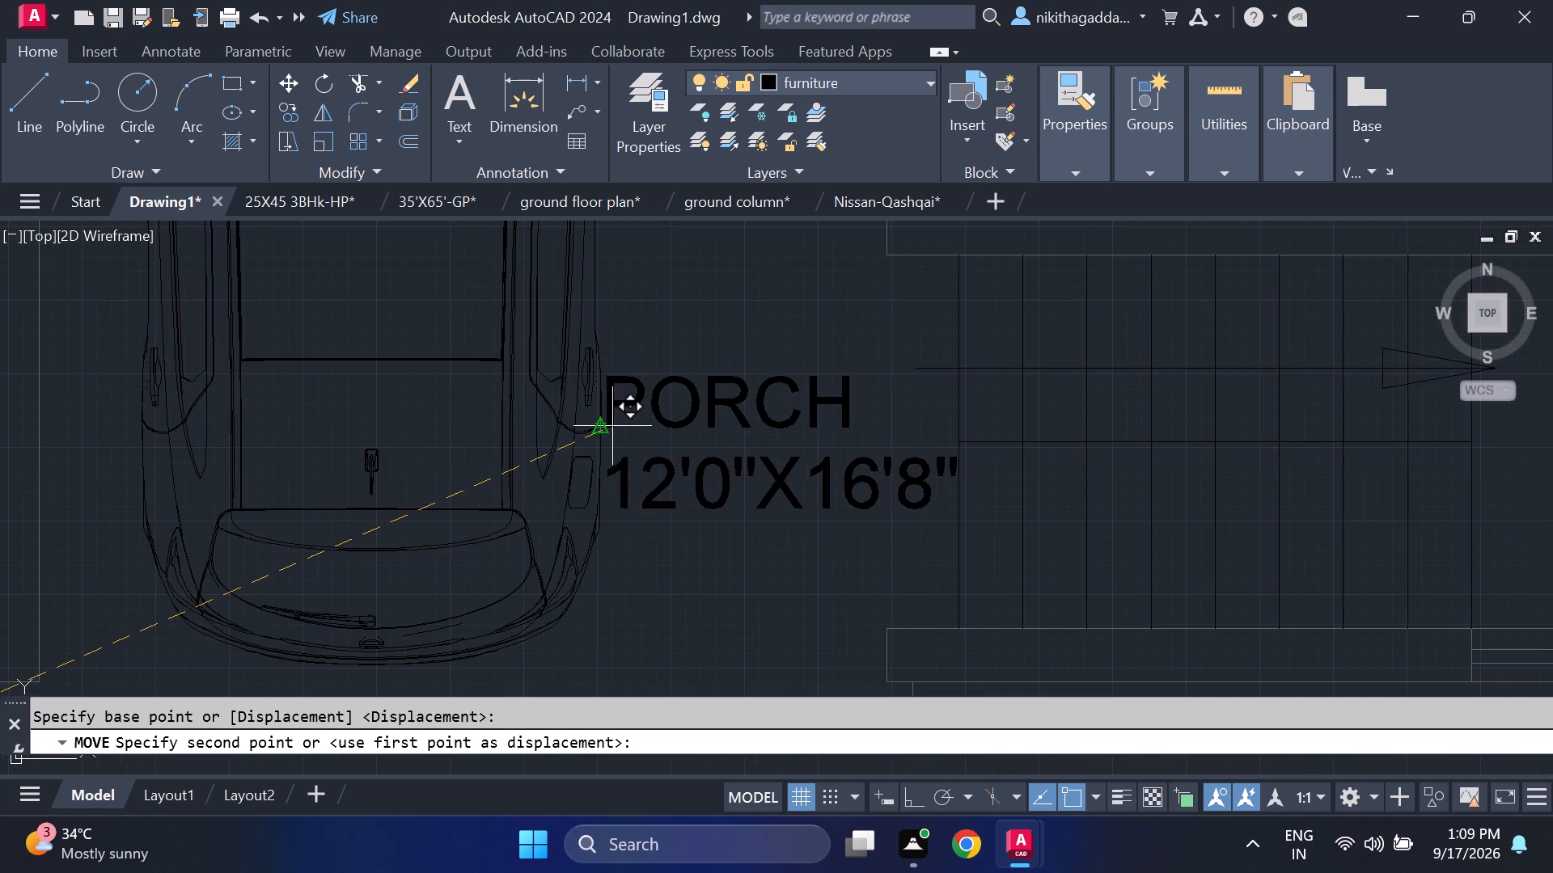
{"action": "scroll", "coordinate": [612, 426], "scroll_direction": "up", "scroll_amount": 2}
{"action": "scroll", "coordinate": [612, 426], "scroll_direction": "down", "scroll_amount": 6}
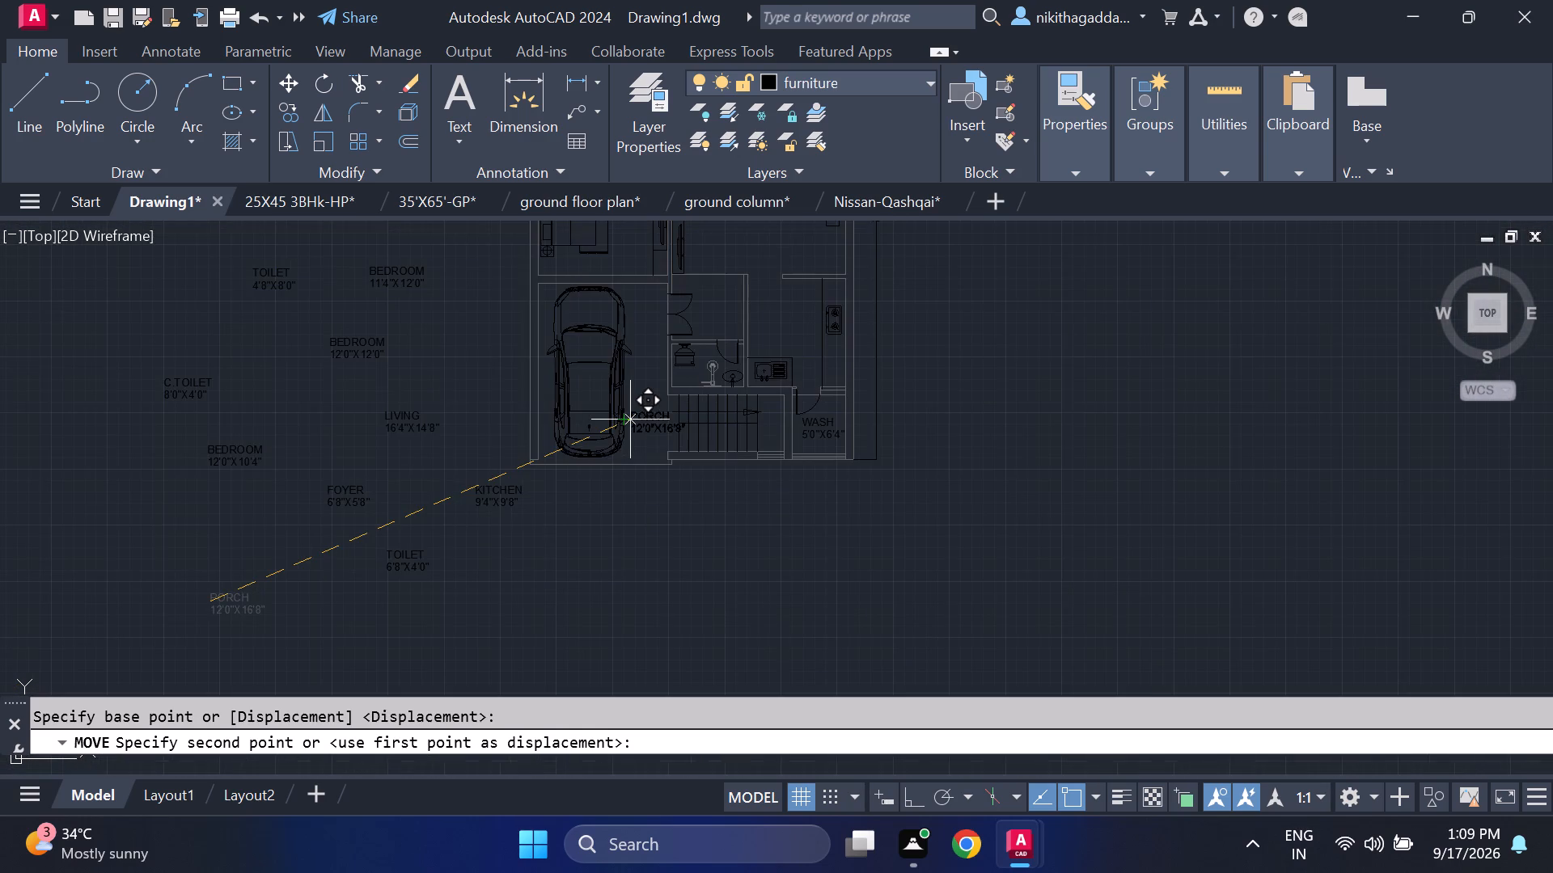
{"action": "scroll", "coordinate": [630, 420], "scroll_direction": "up", "scroll_amount": 5}
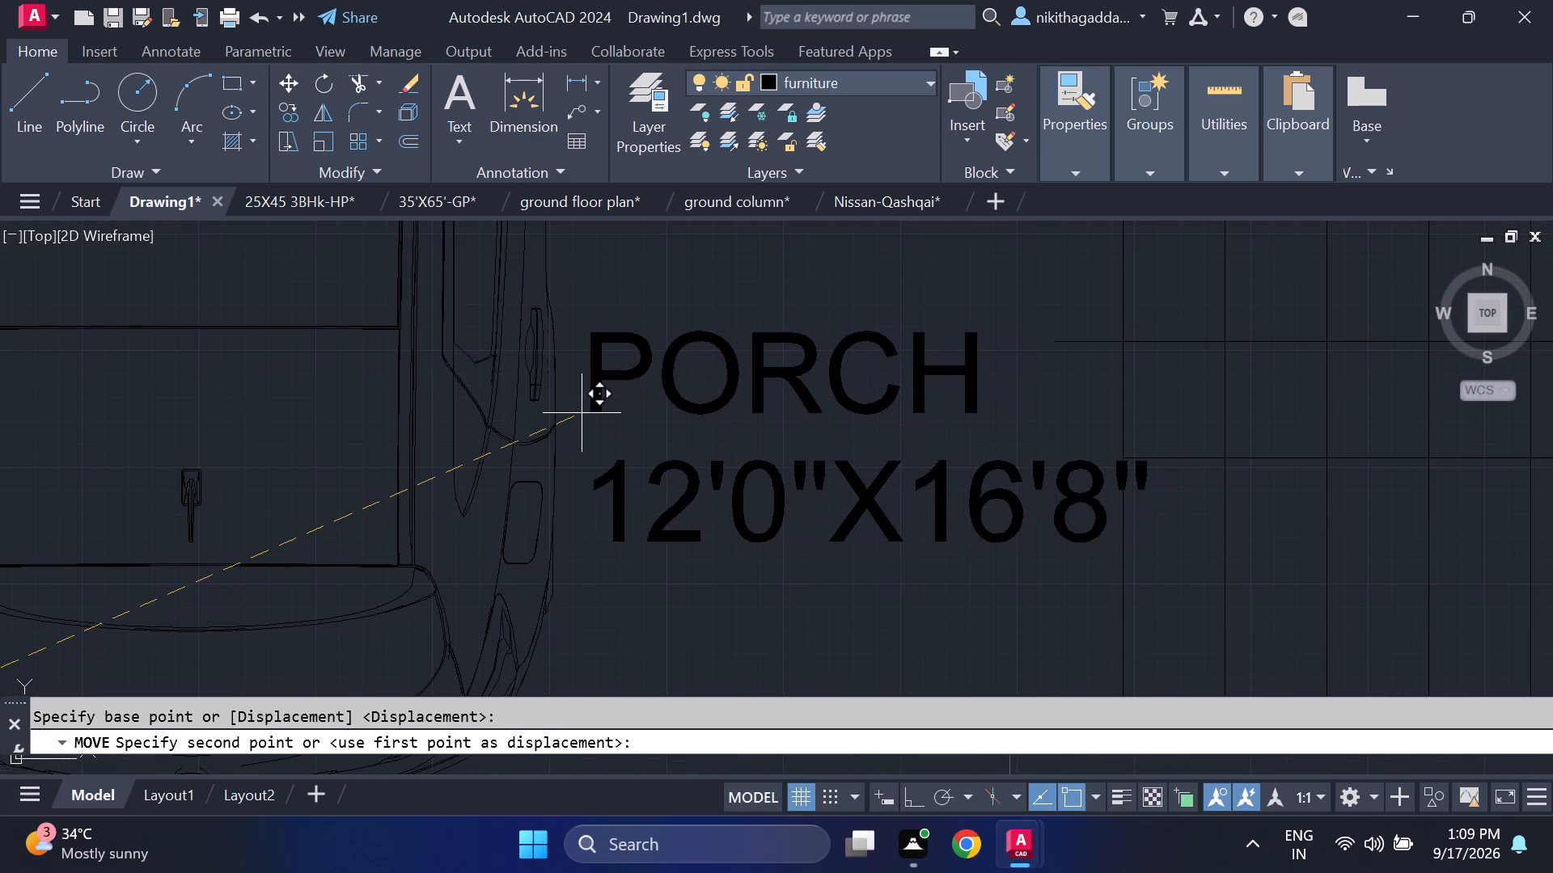
{"action": "left_click", "coordinate": [561, 411]}
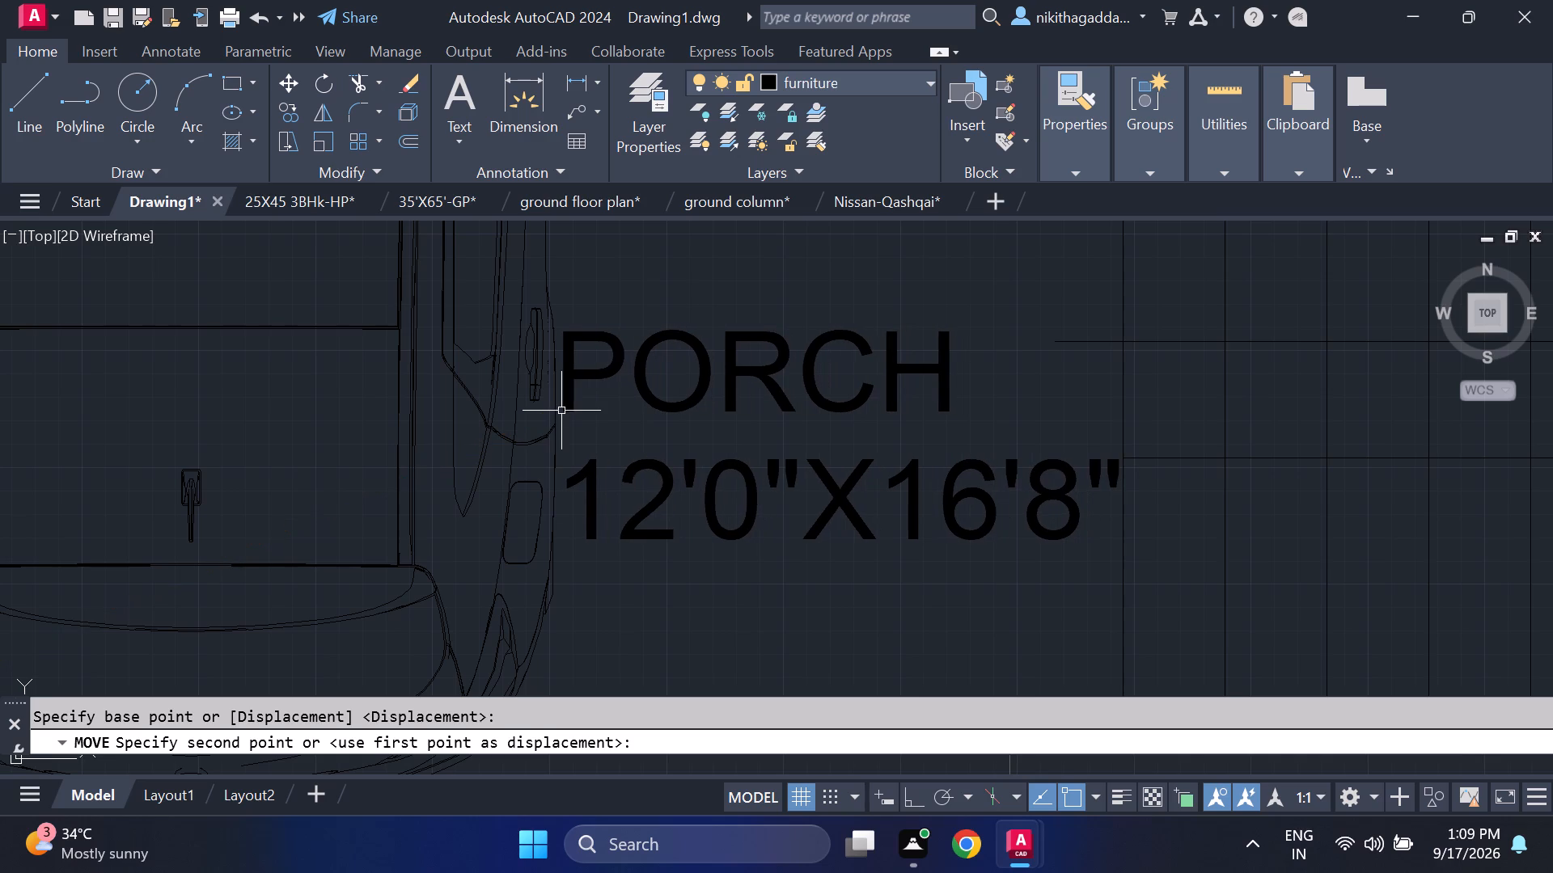
{"action": "scroll", "coordinate": [268, 476], "scroll_direction": "down", "scroll_amount": 4}
{"action": "middle_click_drag", "start_coordinate": [91, 510], "coordinate": [392, 483]}
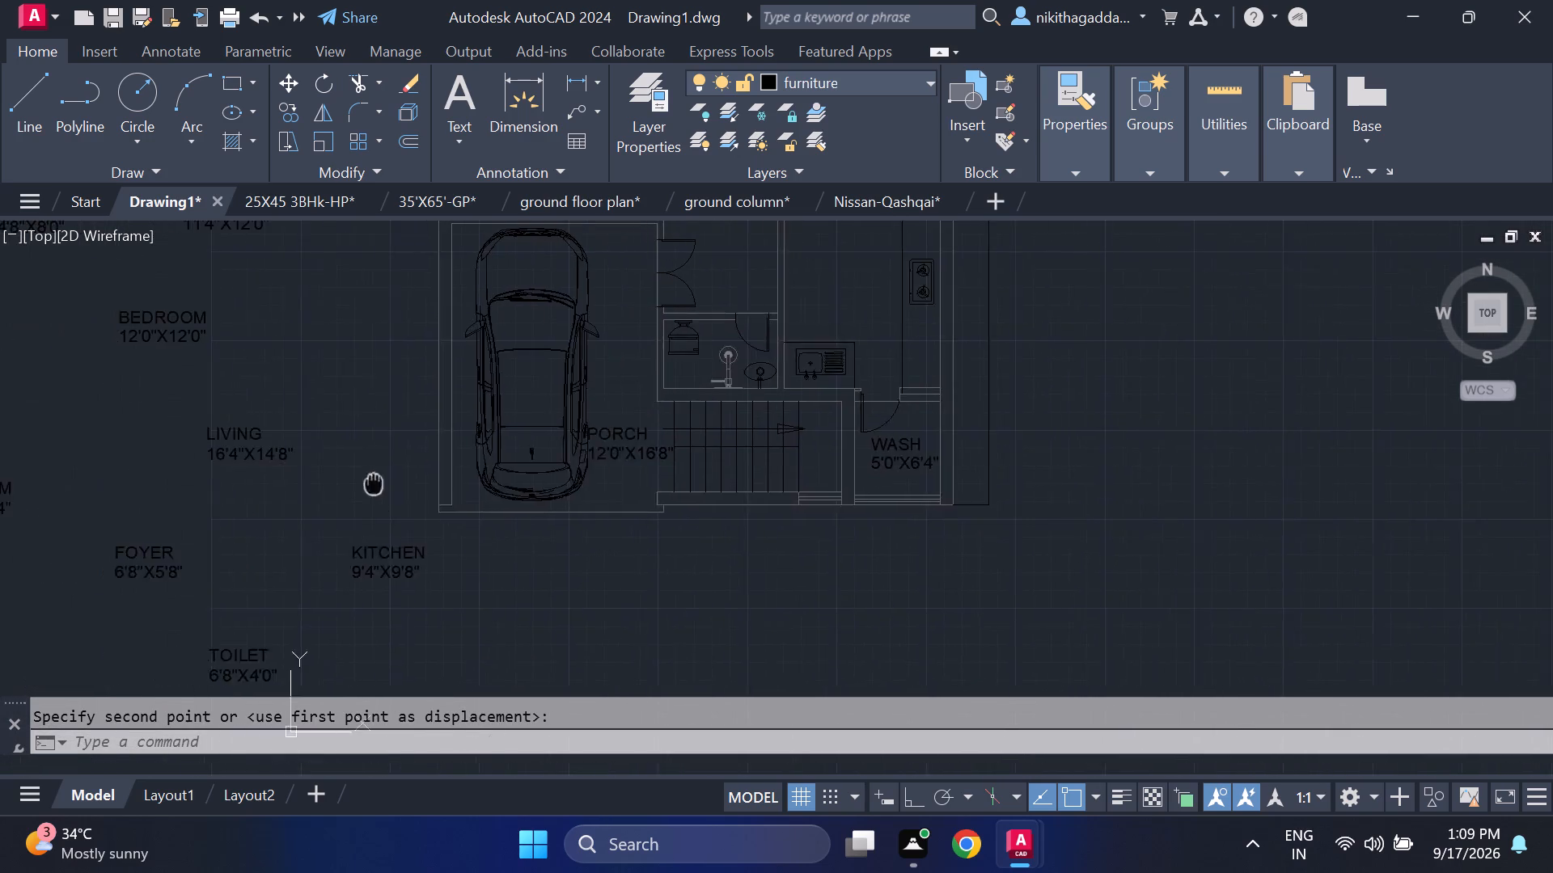
{"action": "middle_click_drag", "start_coordinate": [392, 483], "coordinate": [431, 492]}
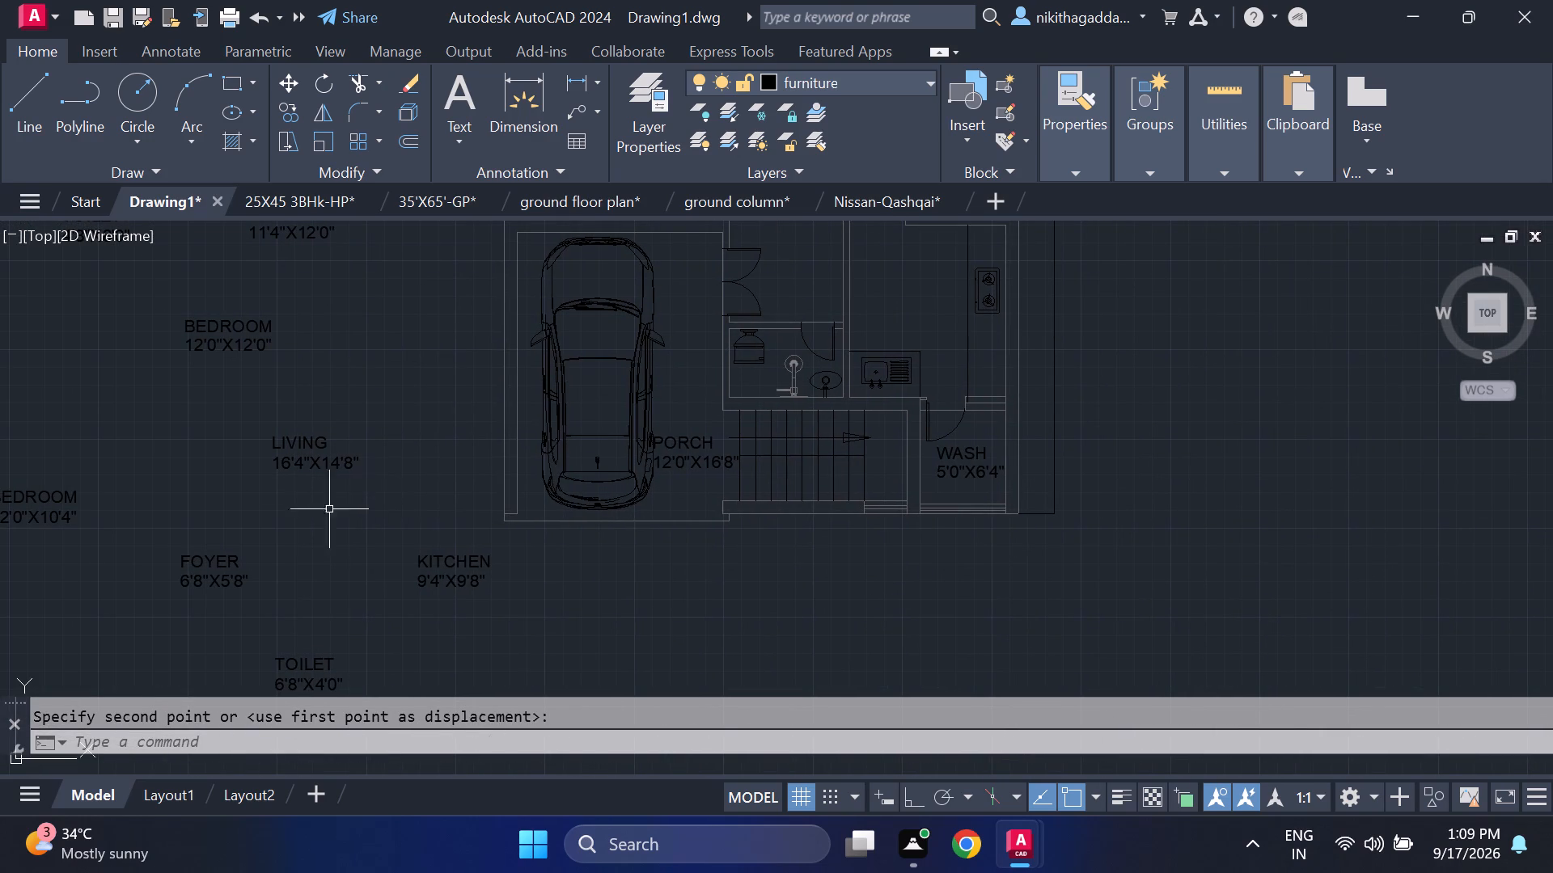
Move the TOILET label with its 6'8"X4'0" size line into the small toilet above the staircase on the plan.
{"action": "scroll", "coordinate": [224, 403], "scroll_direction": "down", "scroll_amount": 2}
{"action": "scroll", "coordinate": [265, 556], "scroll_direction": "up", "scroll_amount": 3}
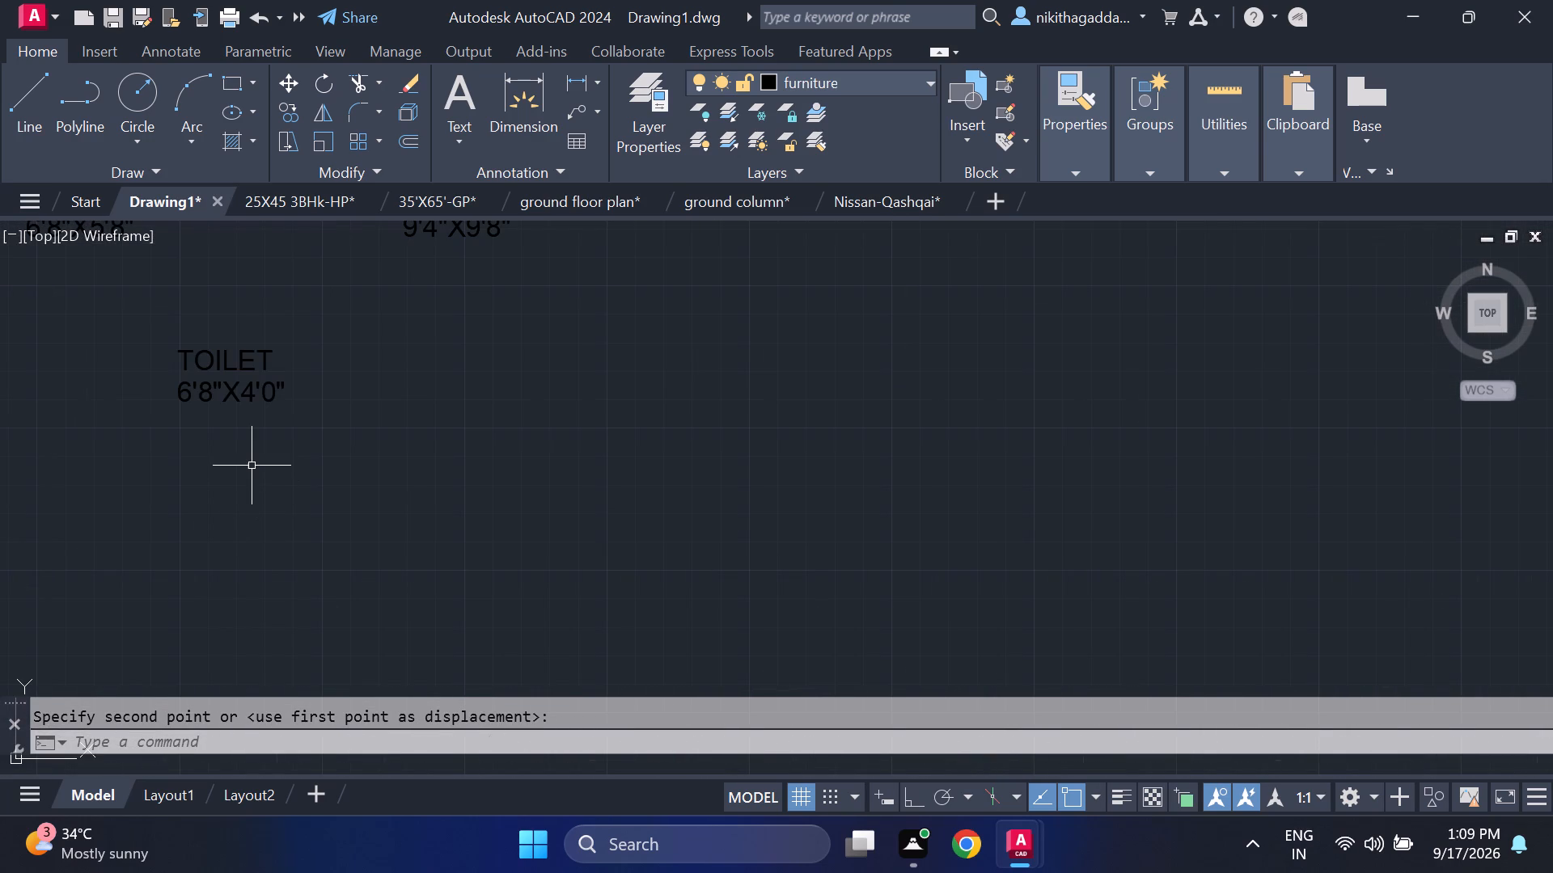
{"action": "middle_click_drag", "start_coordinate": [268, 500], "coordinate": [293, 550]}
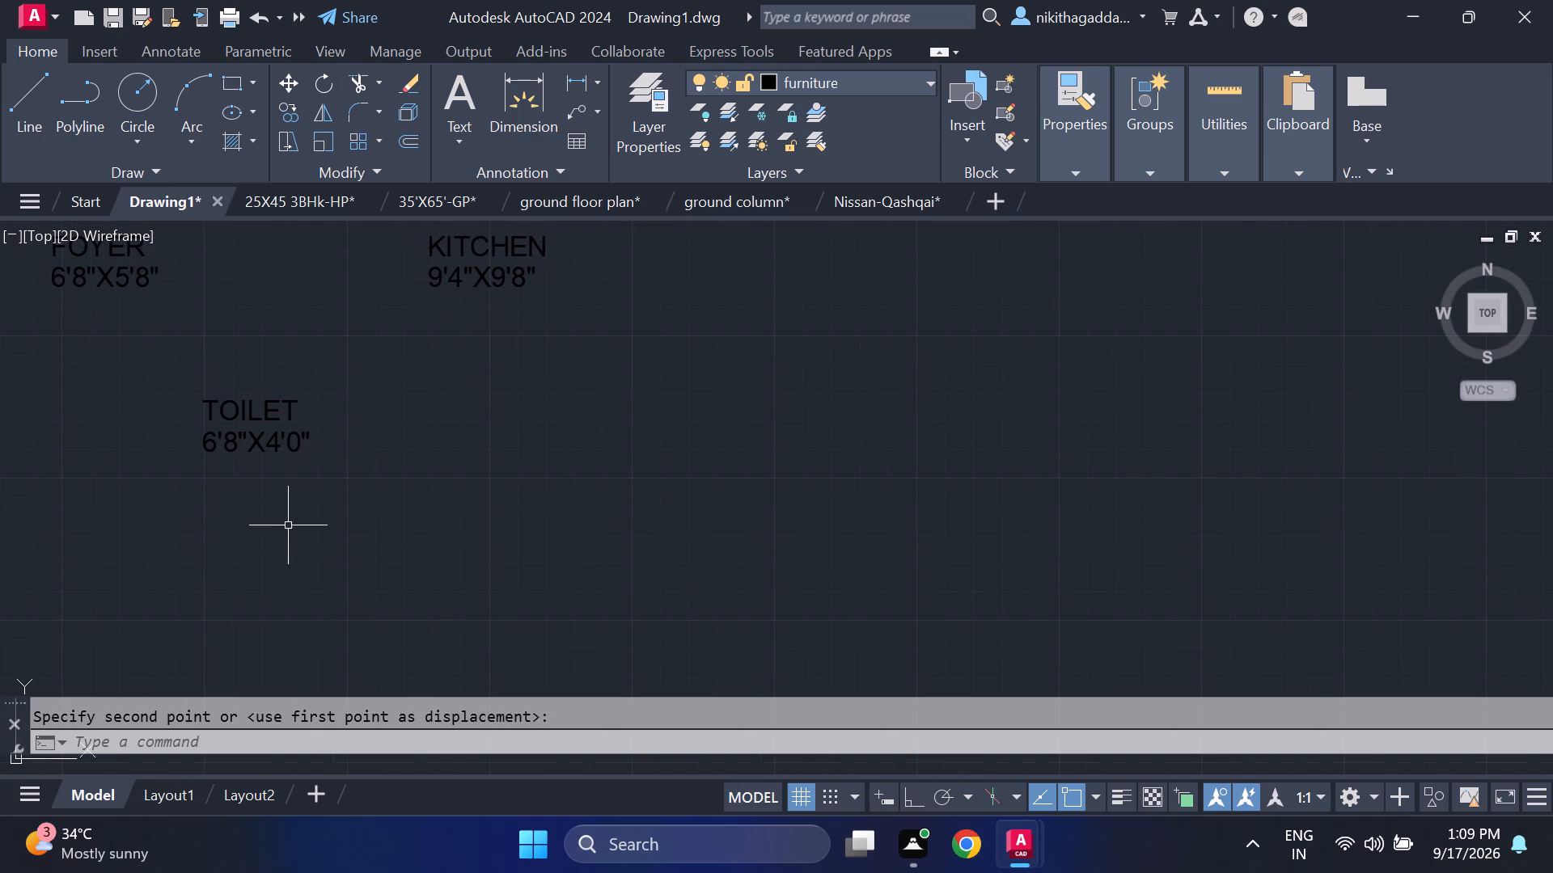
{"action": "left_click_drag", "start_coordinate": [357, 360], "coordinate": [317, 394]}
{"action": "left_click", "coordinate": [72, 528]}
{"action": "key", "text": "m"}
{"action": "key", "text": "Return"}
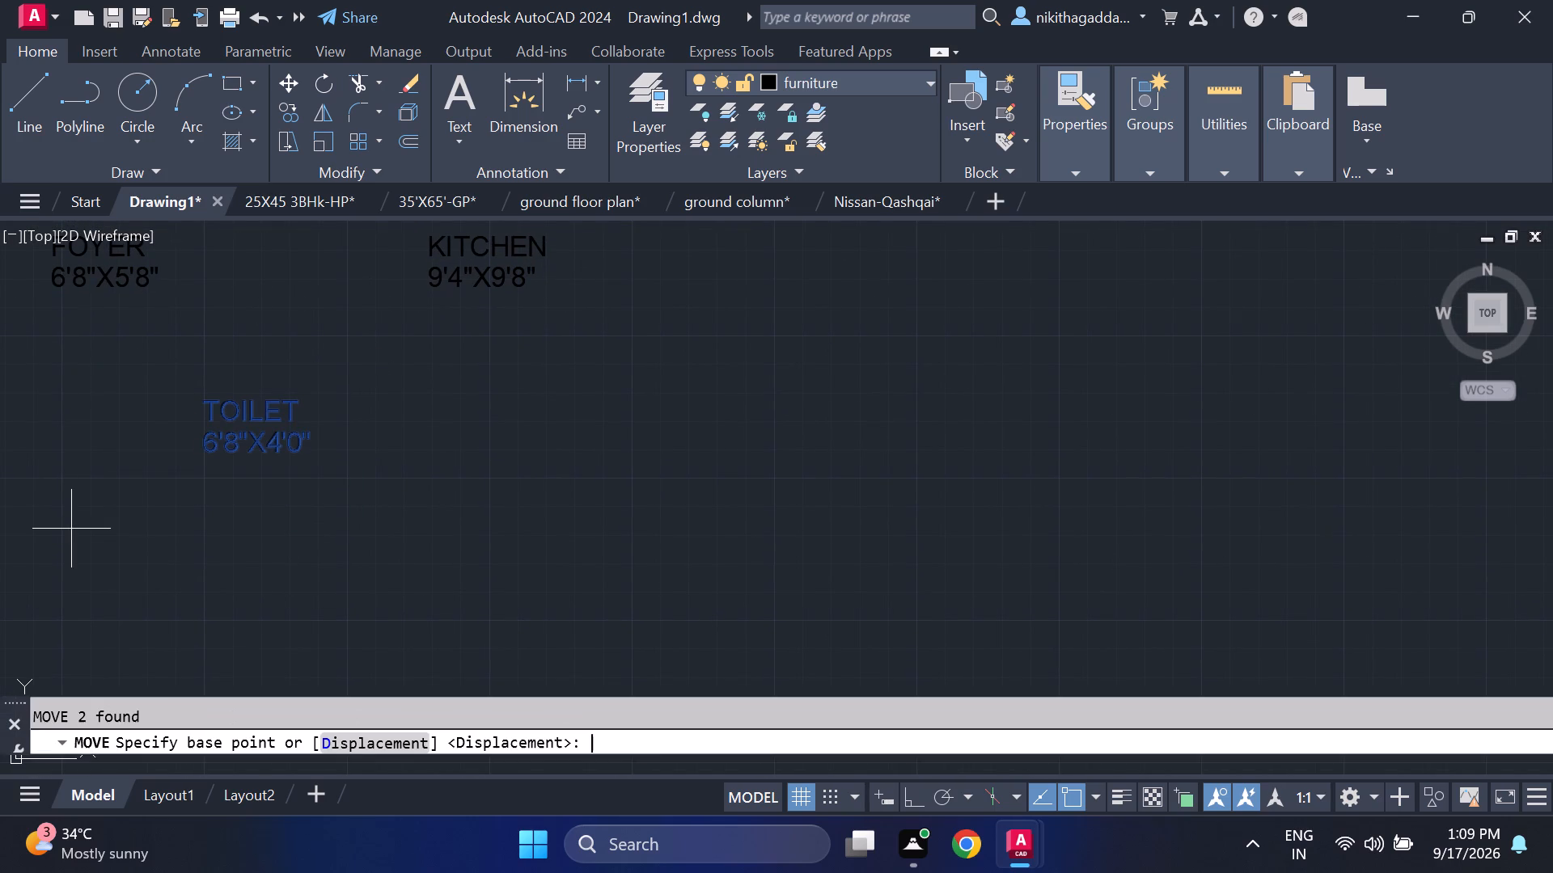
{"action": "left_click", "coordinate": [194, 458]}
{"action": "scroll", "coordinate": [652, 400], "scroll_direction": "down", "scroll_amount": 2}
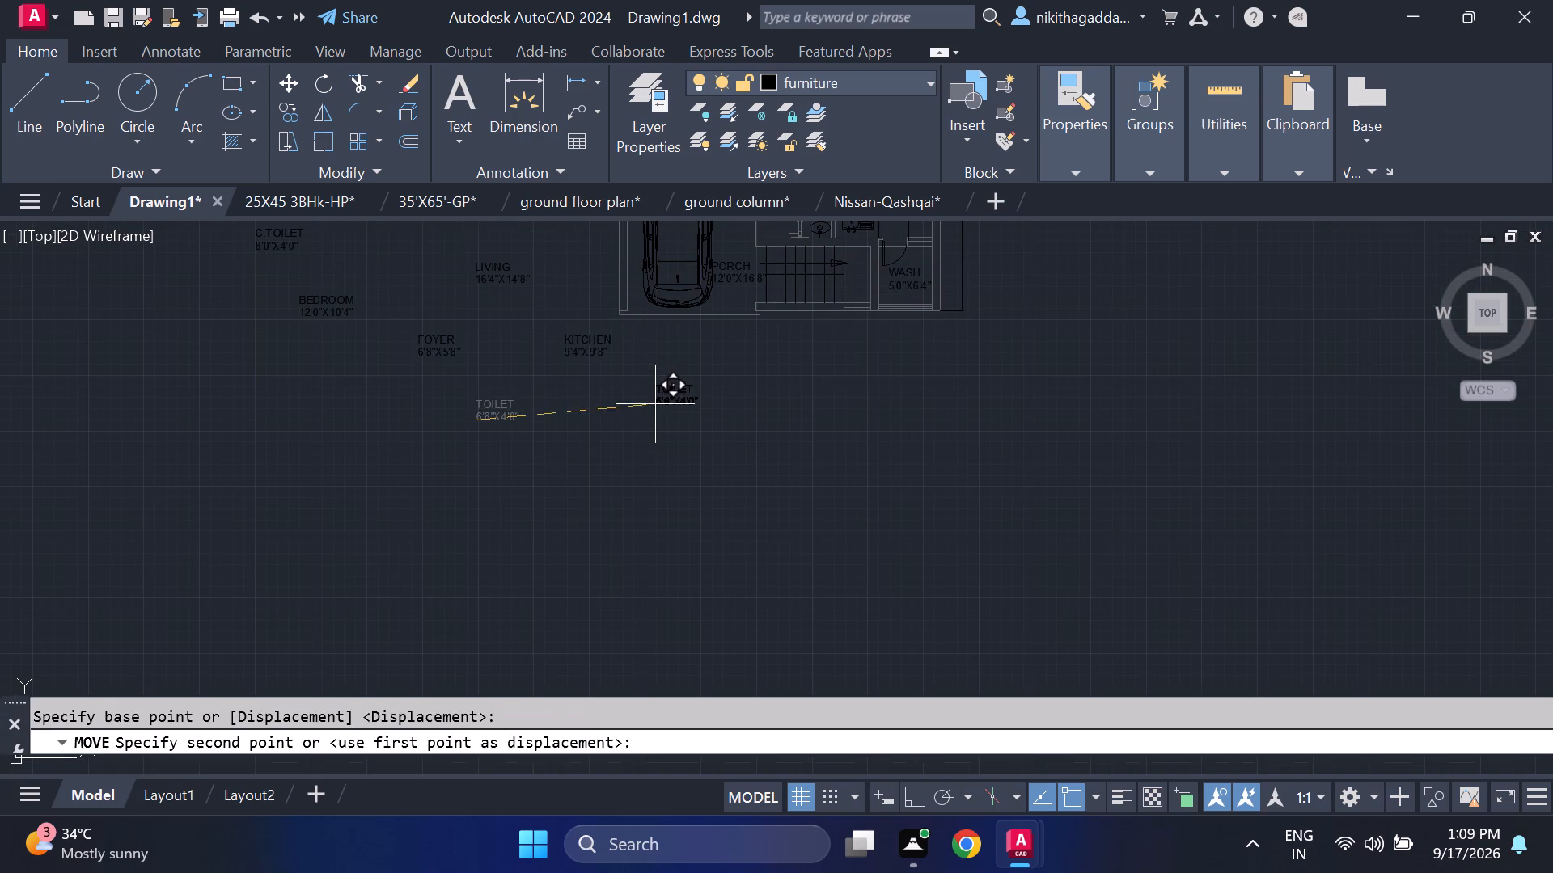
{"action": "middle_click_drag", "start_coordinate": [658, 407], "coordinate": [544, 562]}
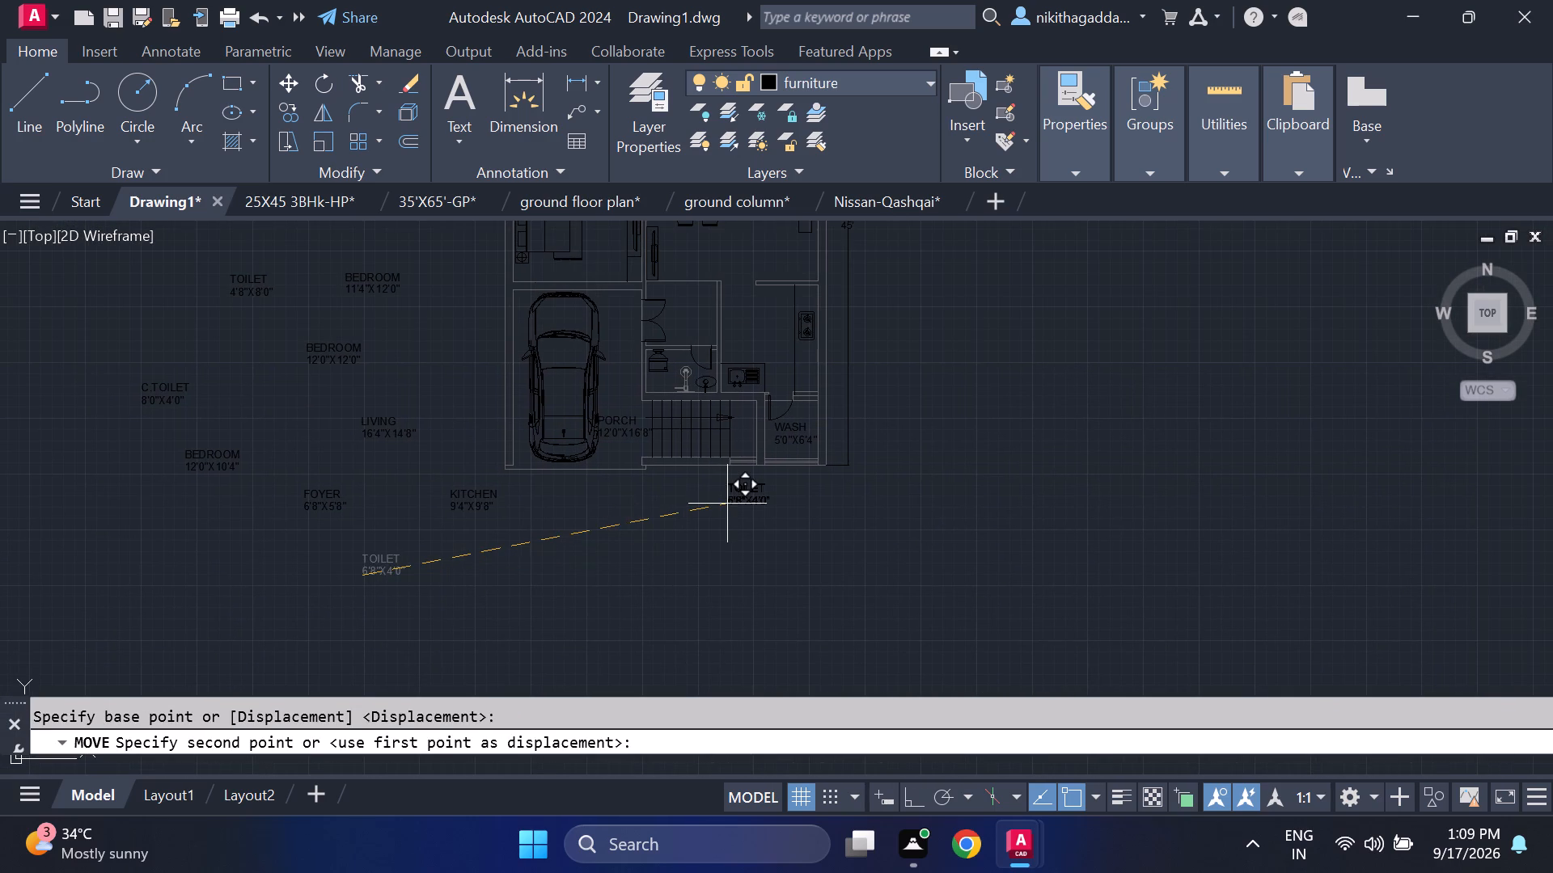
{"action": "scroll", "coordinate": [664, 364], "scroll_direction": "up", "scroll_amount": 6}
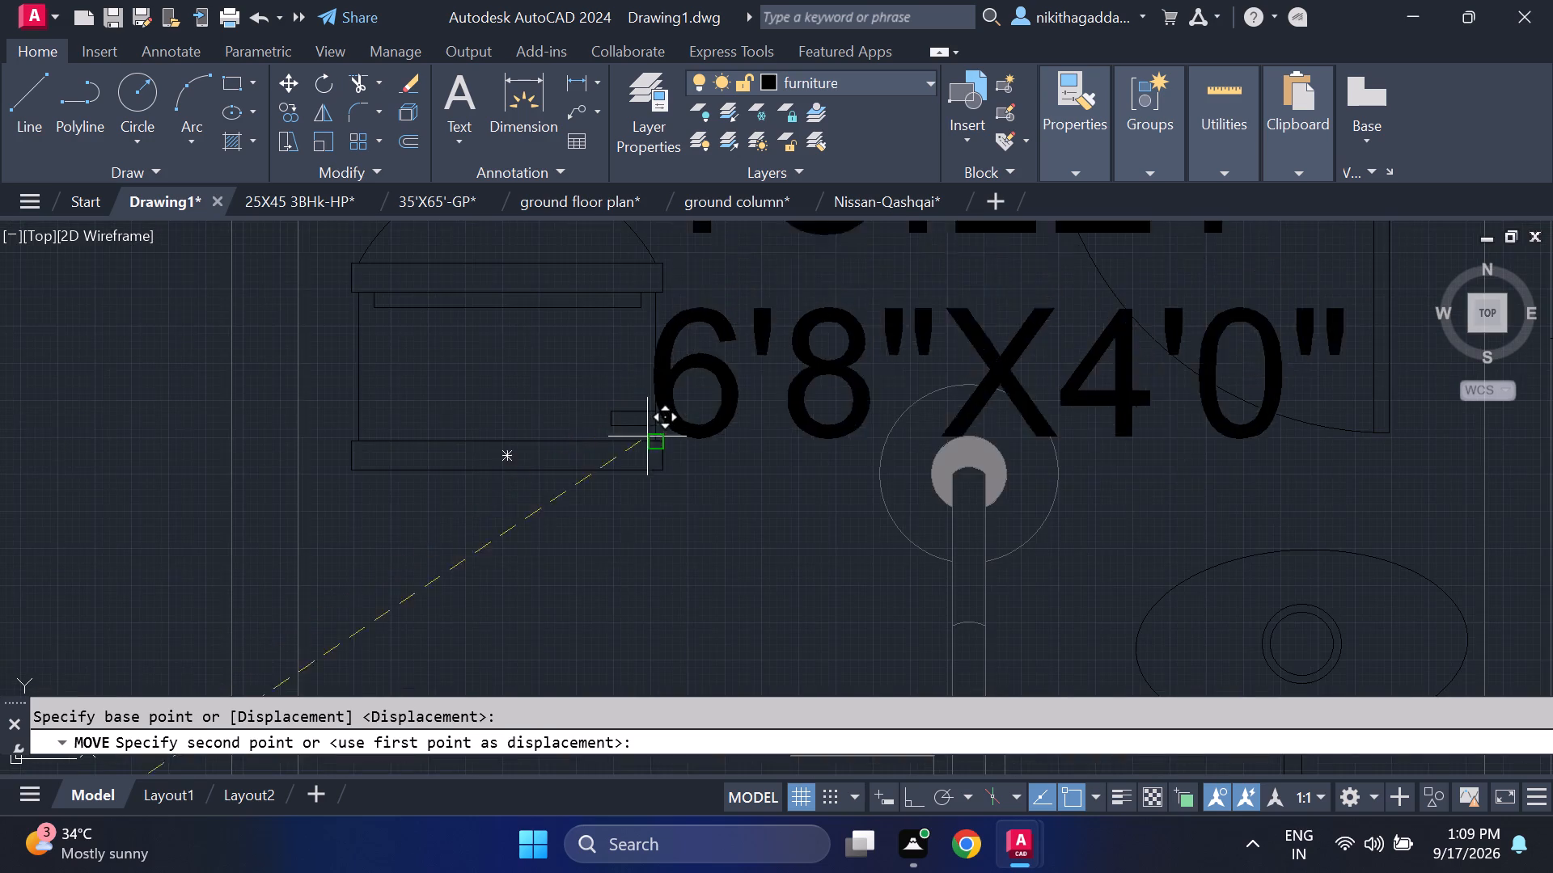
{"action": "scroll", "coordinate": [453, 594], "scroll_direction": "down", "scroll_amount": 3}
{"action": "middle_click_drag", "start_coordinate": [437, 615], "coordinate": [548, 526]}
{"action": "scroll", "coordinate": [548, 526], "scroll_direction": "up", "scroll_amount": 3}
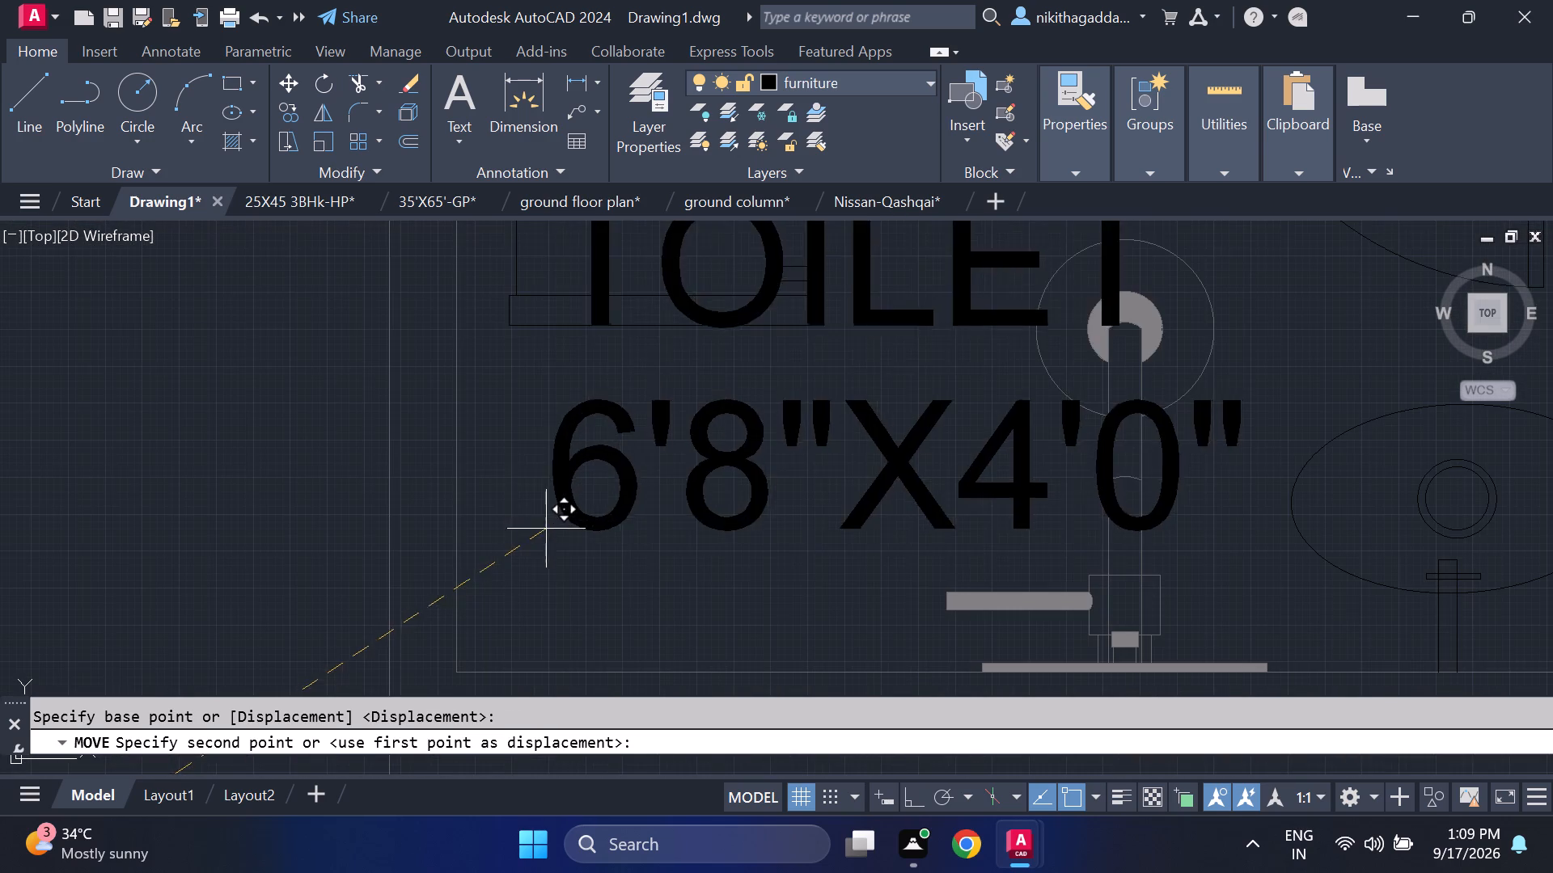
{"action": "left_click", "coordinate": [491, 576]}
Scale down the TOILET label and its 6'8"X4'0" size line to fit beside the fixtures in the toilet above the staircase.
{"action": "left_click", "coordinate": [797, 312]}
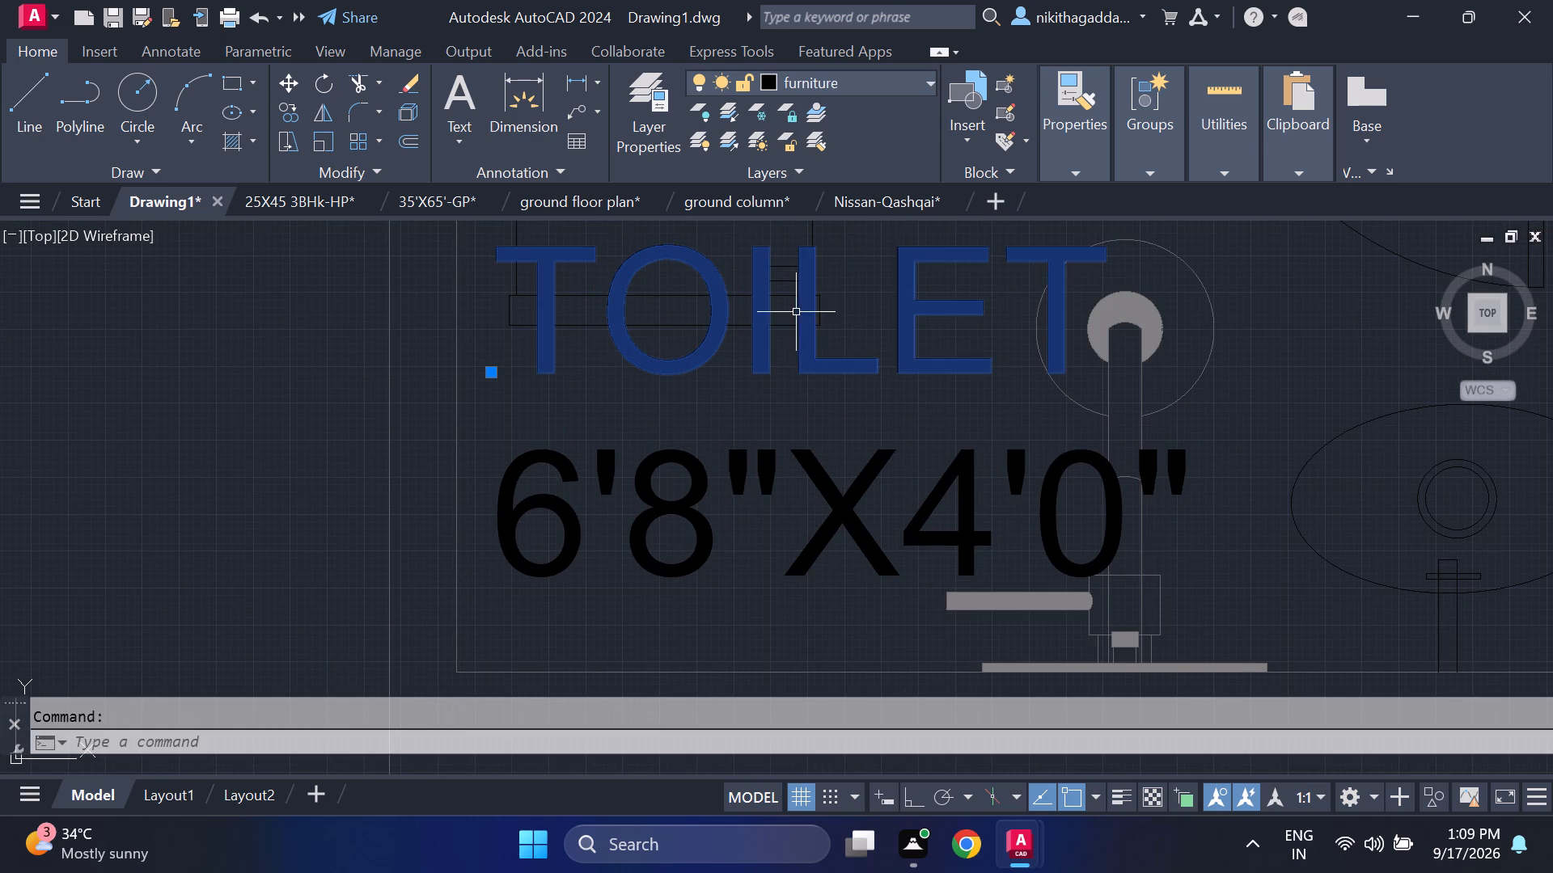
{"action": "left_click", "coordinate": [695, 470]}
{"action": "left_click_drag", "start_coordinate": [717, 428], "coordinate": [710, 440]}
{"action": "left_click", "coordinate": [706, 439]}
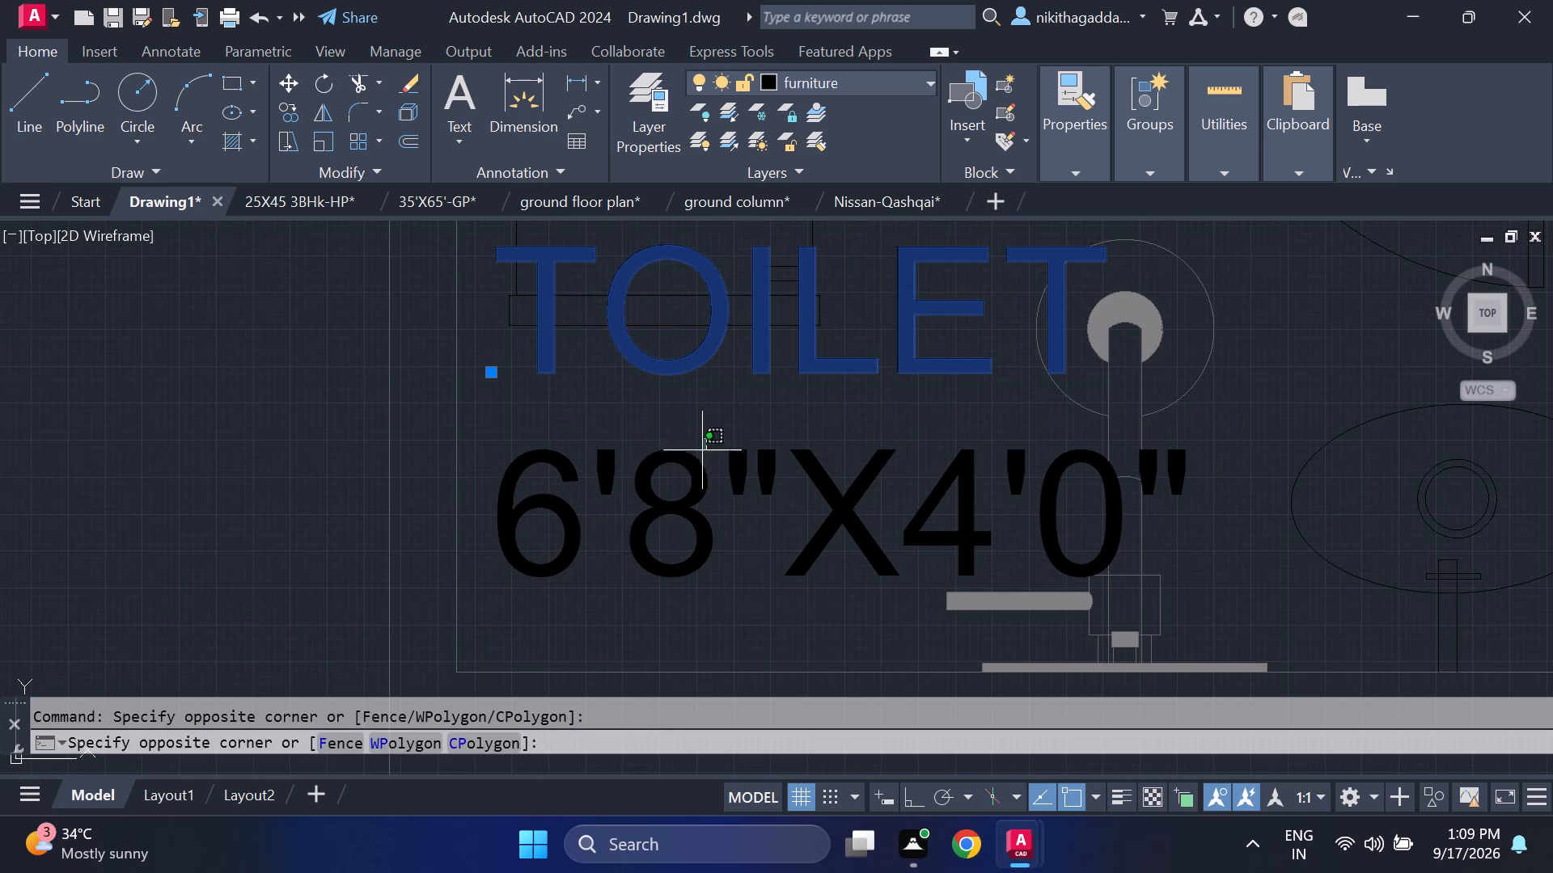
{"action": "left_click", "coordinate": [613, 544]}
{"action": "type", "text": "SCALE"}
{"action": "key", "text": "Return"}
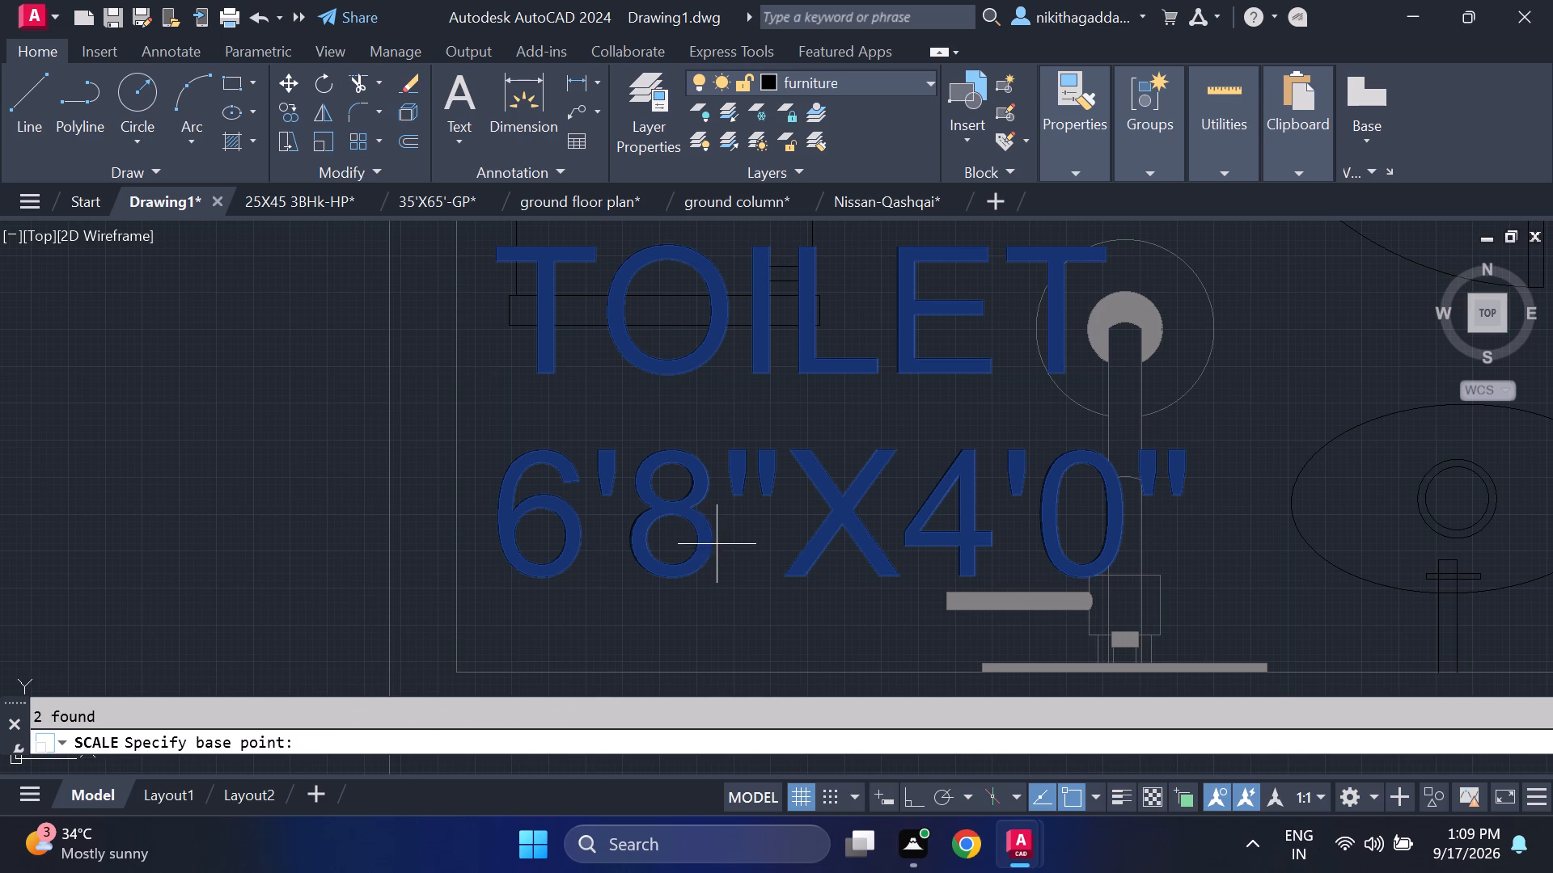
{"action": "left_click", "coordinate": [523, 576]}
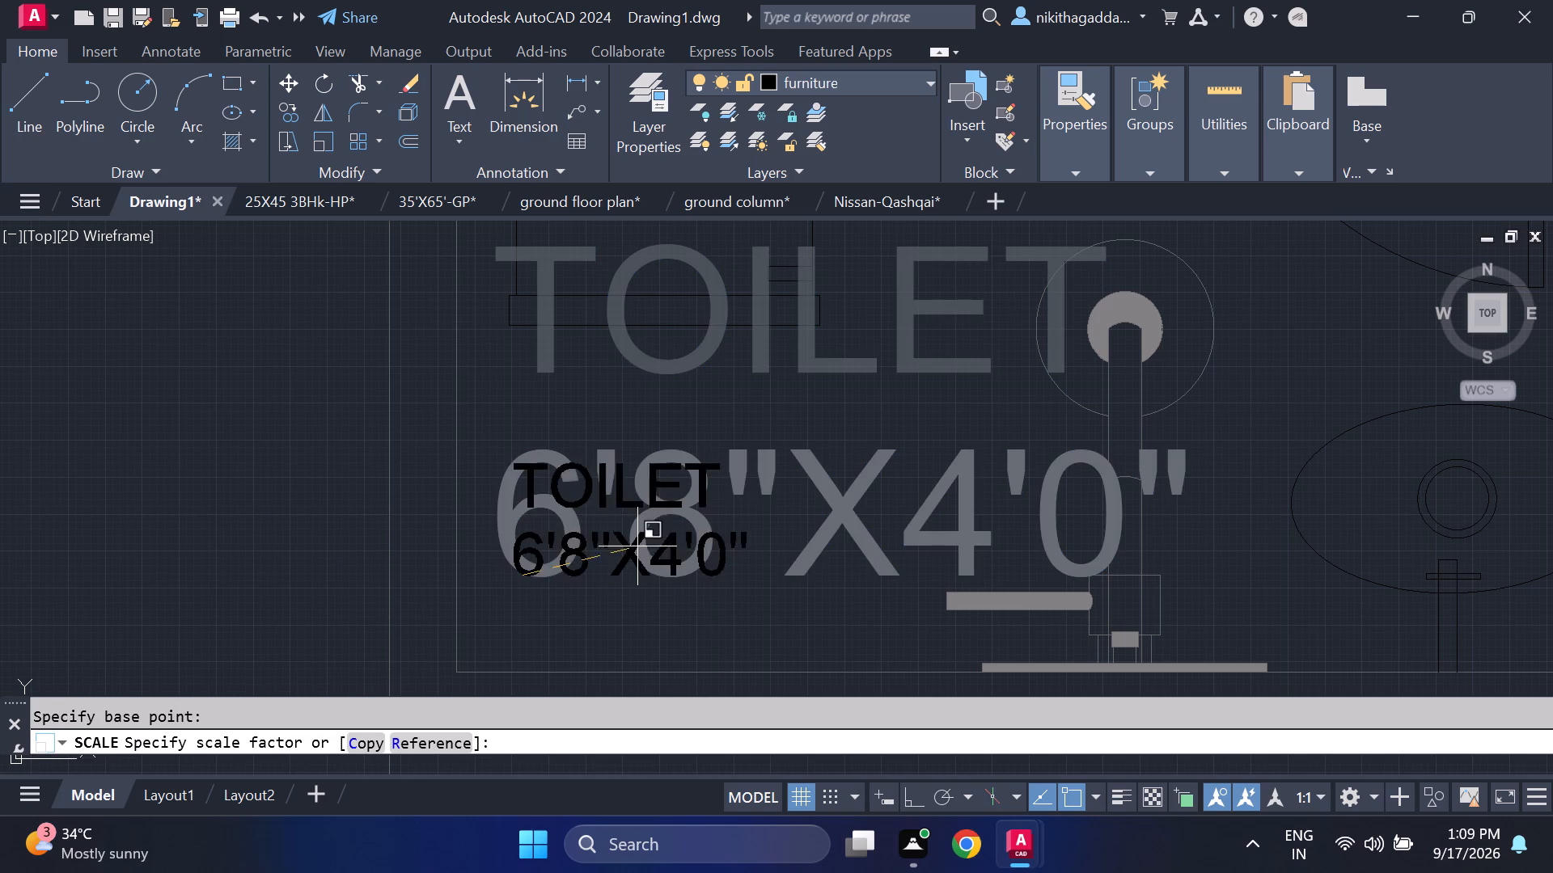
{"action": "left_click", "coordinate": [723, 496]}
Move the FOYER 6'8"X5'8" and KITCHEN 9'4"X9'8" labels together, placing FOYER inside the entrance beside the double door.
{"action": "scroll", "coordinate": [809, 477], "scroll_direction": "down", "scroll_amount": 3}
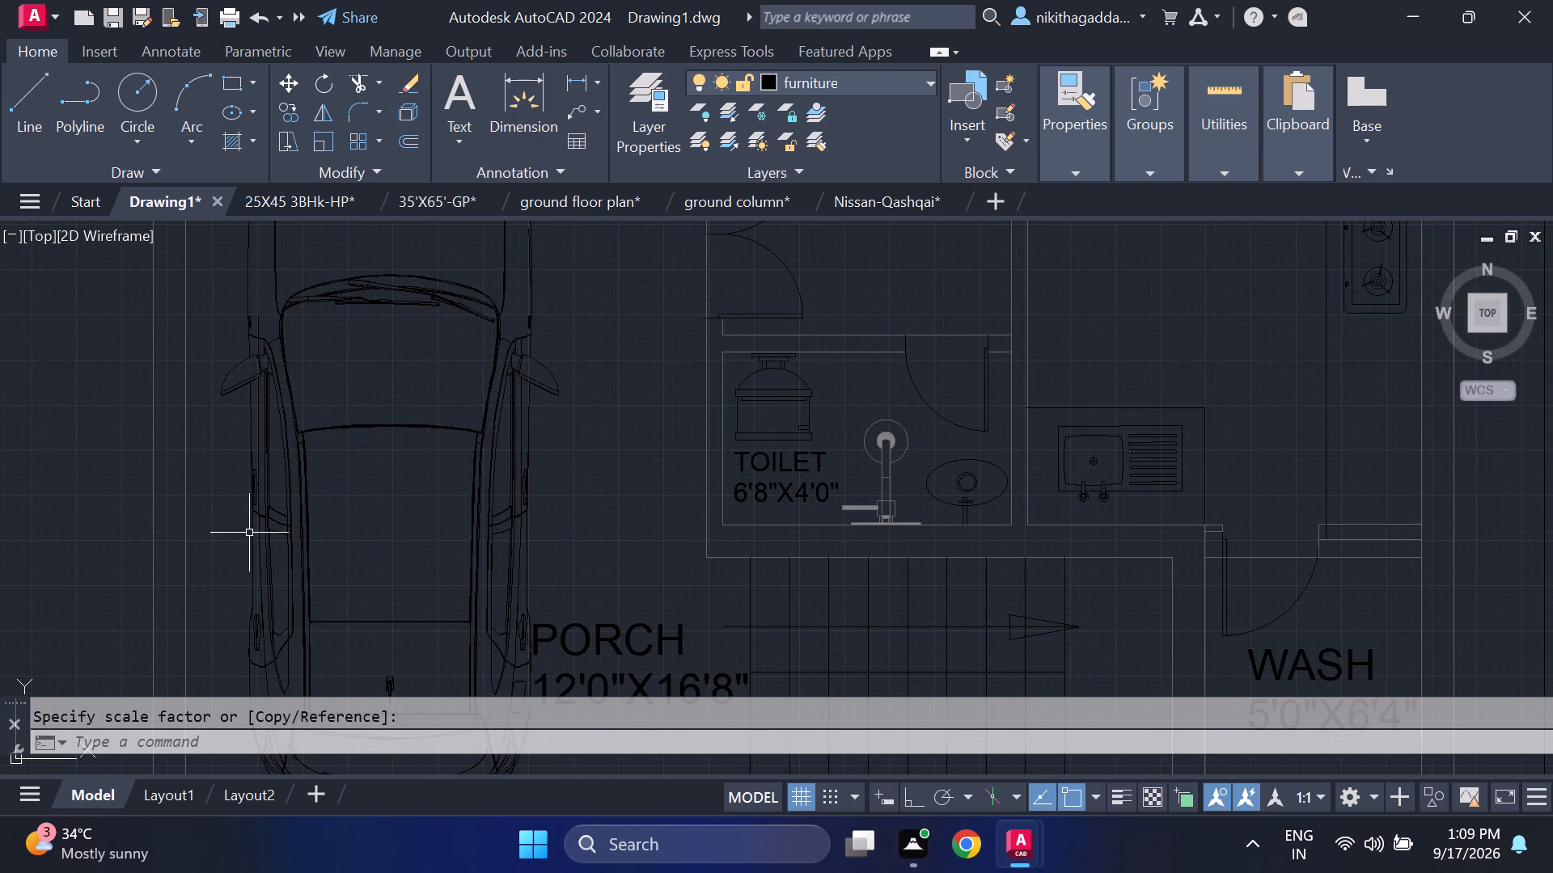
{"action": "scroll", "coordinate": [245, 536], "scroll_direction": "down", "scroll_amount": 1}
{"action": "scroll", "coordinate": [57, 601], "scroll_direction": "down", "scroll_amount": 1}
{"action": "middle_click_drag", "start_coordinate": [61, 600], "coordinate": [337, 489]}
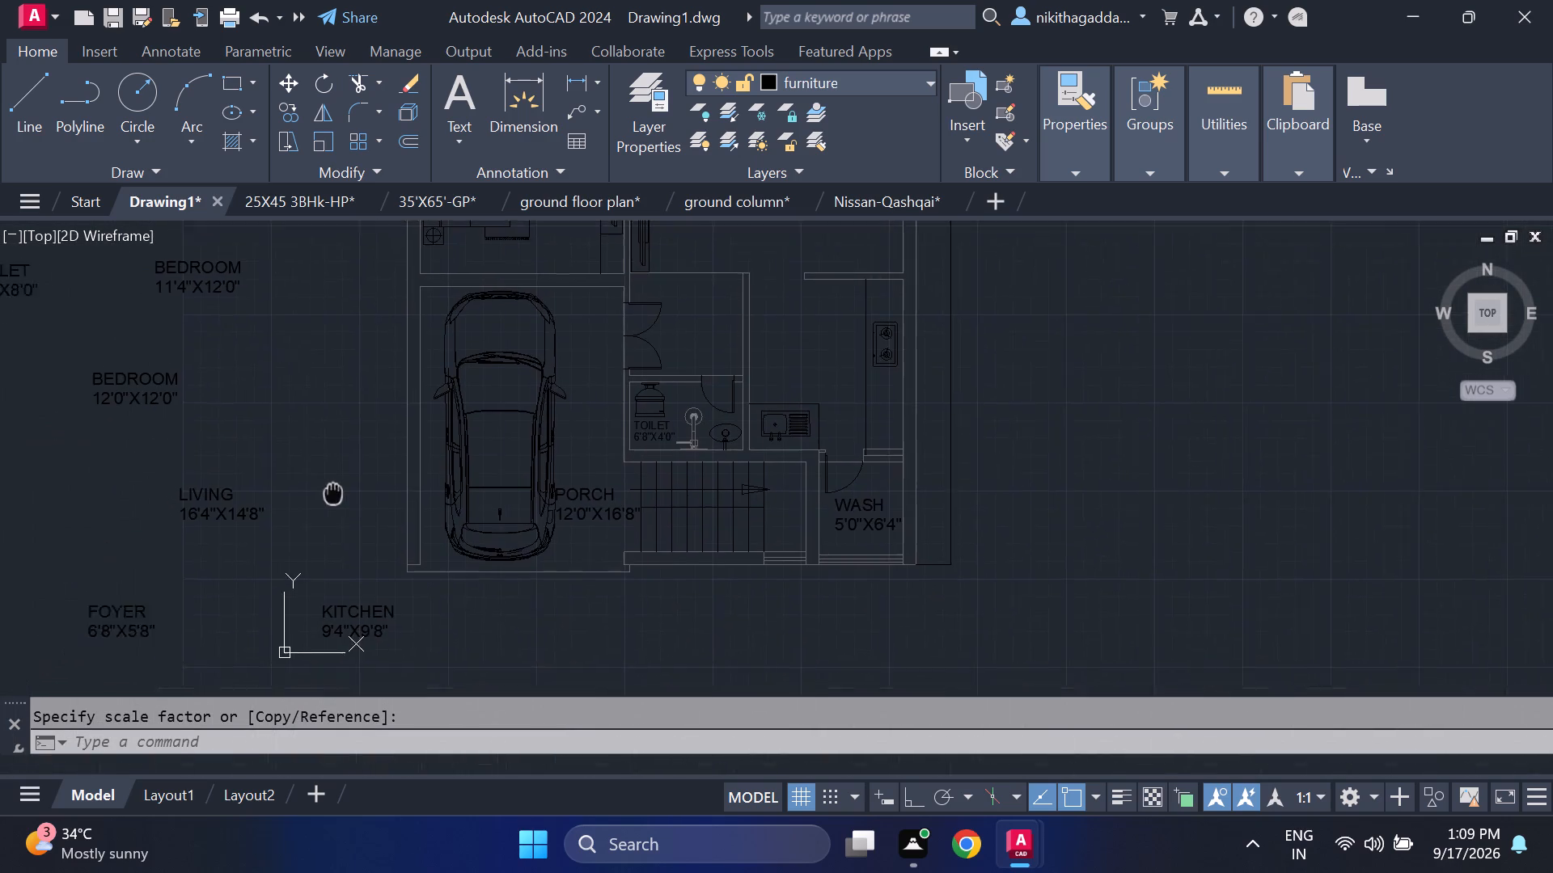
{"action": "middle_click_drag", "start_coordinate": [337, 489], "coordinate": [410, 451]}
{"action": "middle_click_drag", "start_coordinate": [280, 585], "coordinate": [334, 562]}
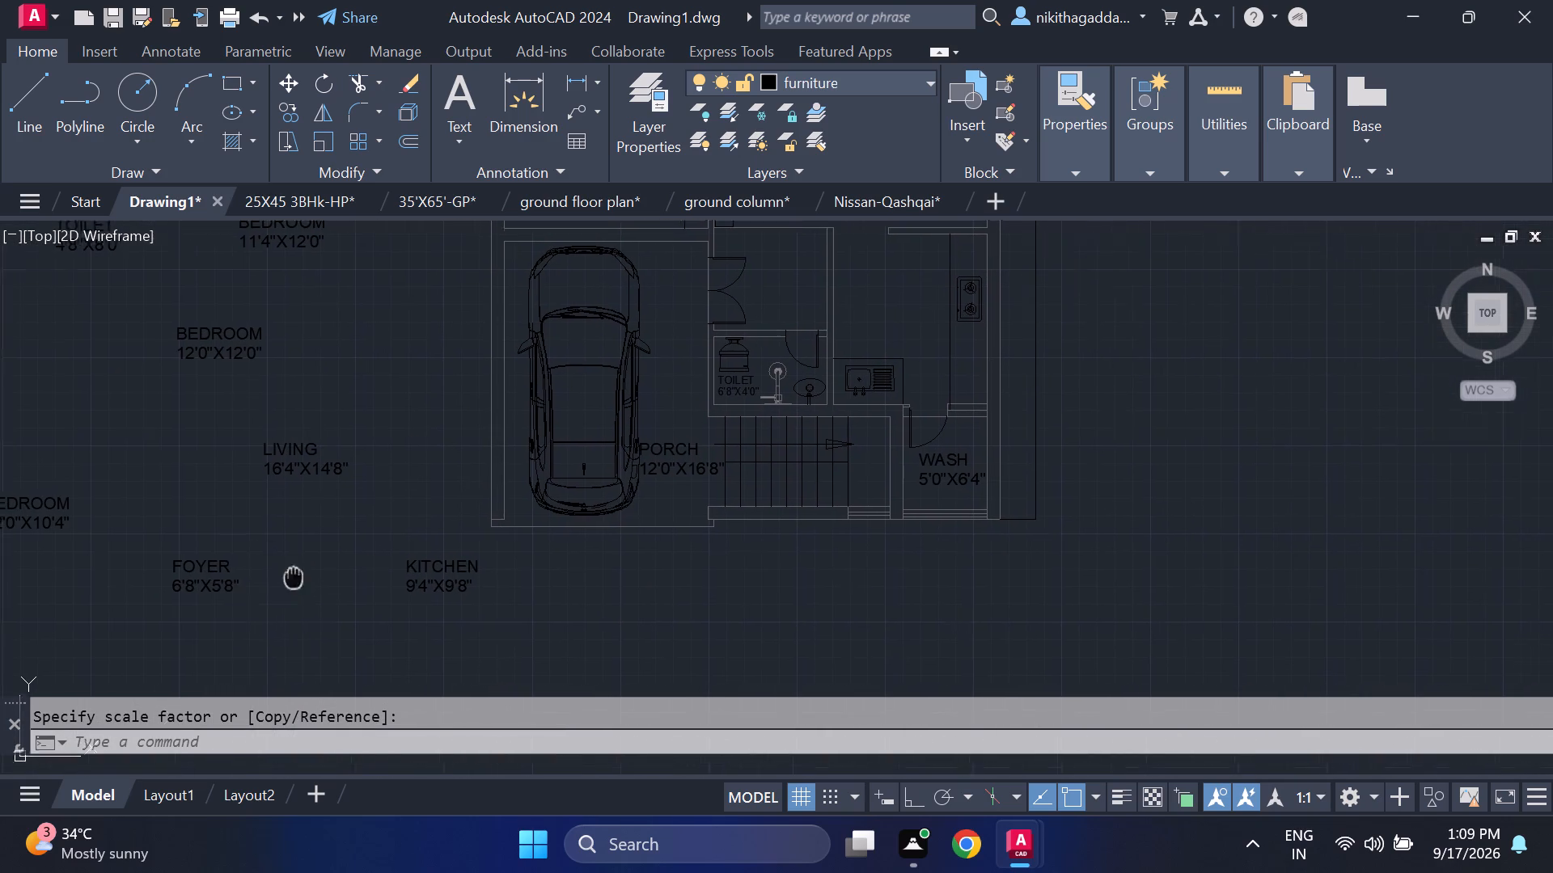
{"action": "middle_click_drag", "start_coordinate": [334, 562], "coordinate": [463, 501]}
{"action": "left_click", "coordinate": [446, 469]}
{"action": "left_click_drag", "start_coordinate": [244, 568], "coordinate": [271, 552]}
{"action": "left_click_drag", "start_coordinate": [744, 485], "coordinate": [734, 485]}
{"action": "left_click", "coordinate": [531, 526]}
{"action": "key", "text": "m"}
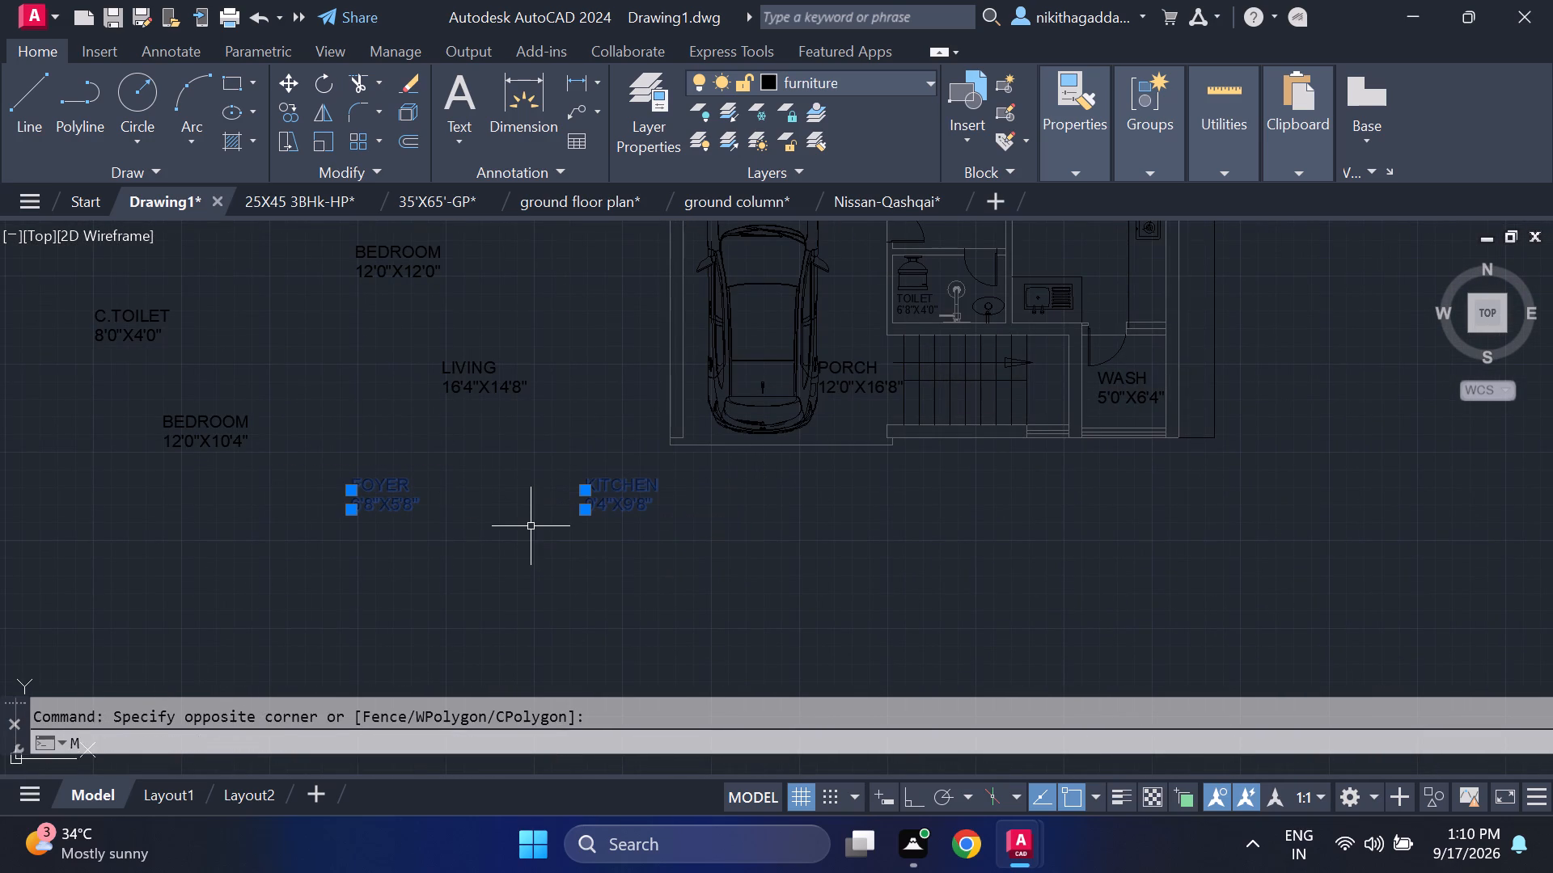
{"action": "key", "text": "Return"}
{"action": "left_click", "coordinate": [345, 508]}
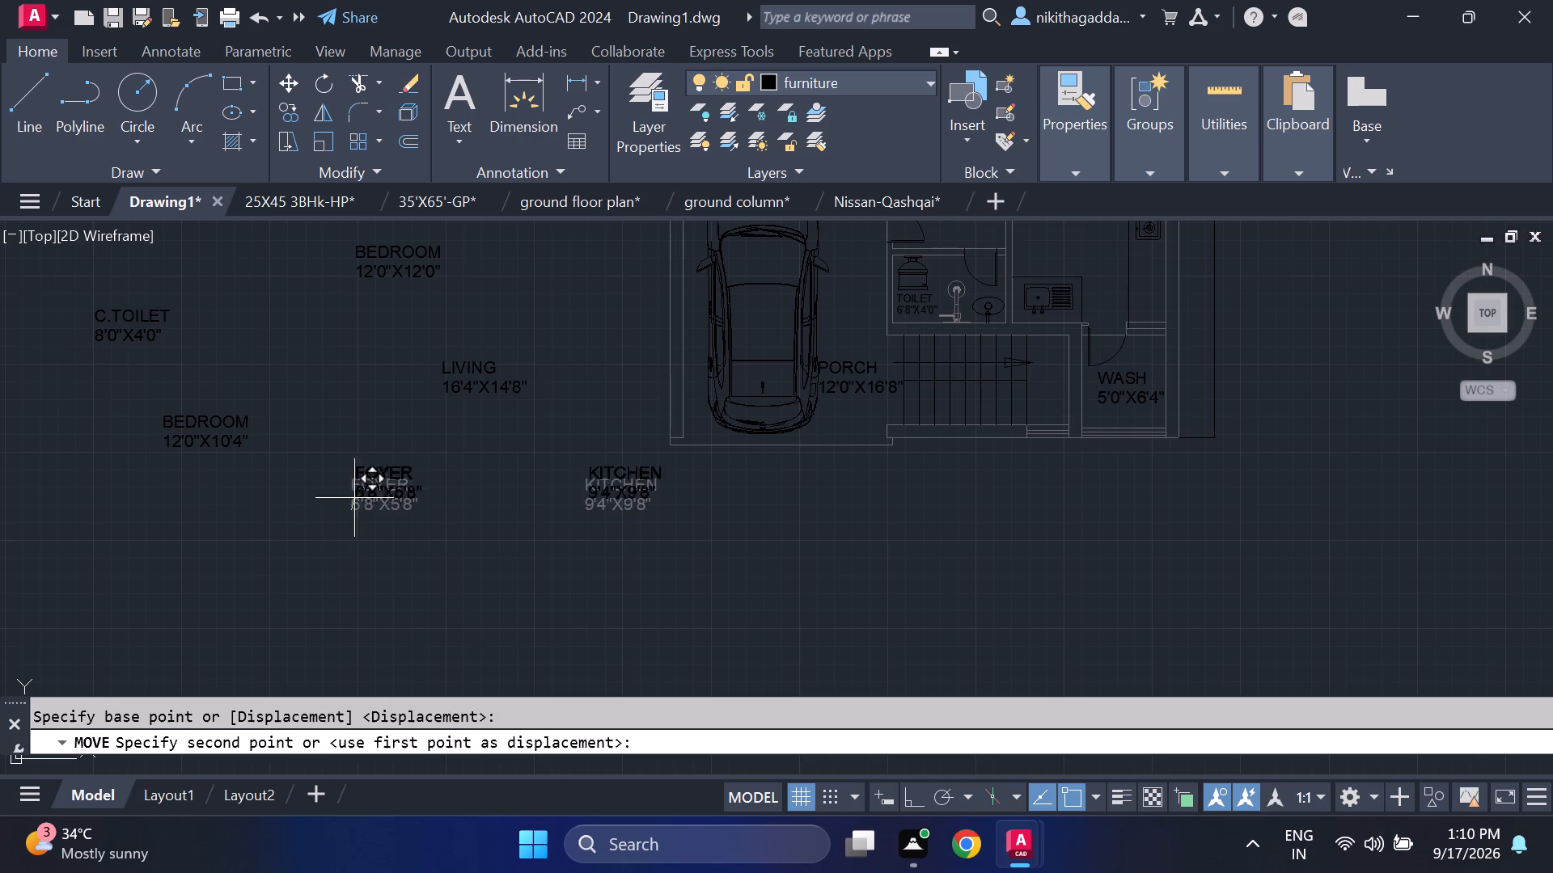
{"action": "scroll", "coordinate": [751, 365], "scroll_direction": "down", "scroll_amount": 1}
{"action": "middle_click_drag", "start_coordinate": [751, 369], "coordinate": [558, 575]}
{"action": "scroll", "coordinate": [649, 470], "scroll_direction": "up", "scroll_amount": 2}
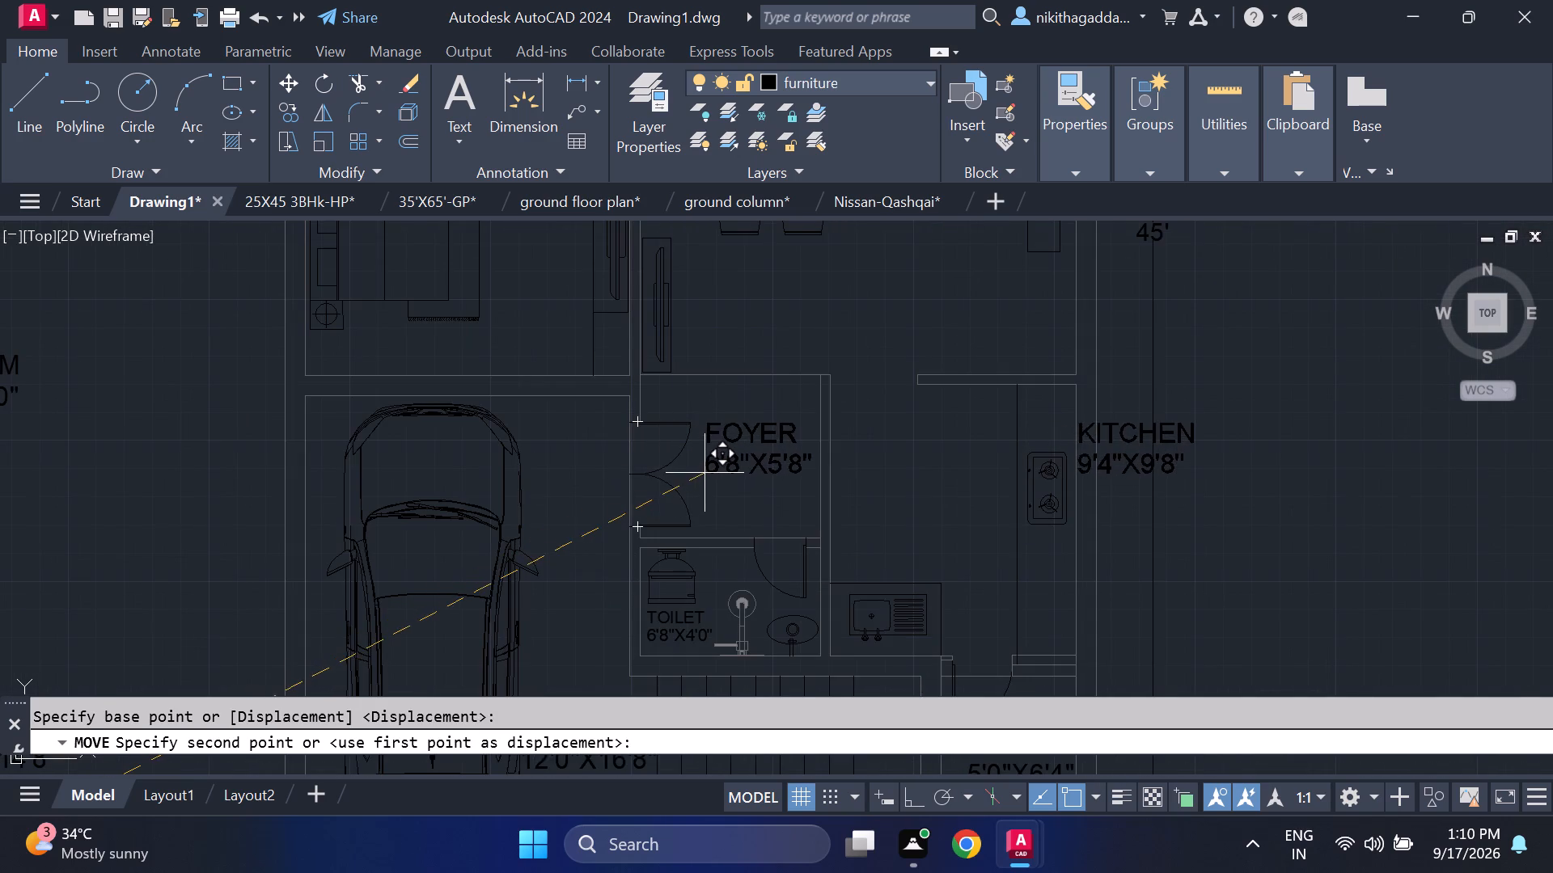
{"action": "scroll", "coordinate": [710, 484], "scroll_direction": "up", "scroll_amount": 1}
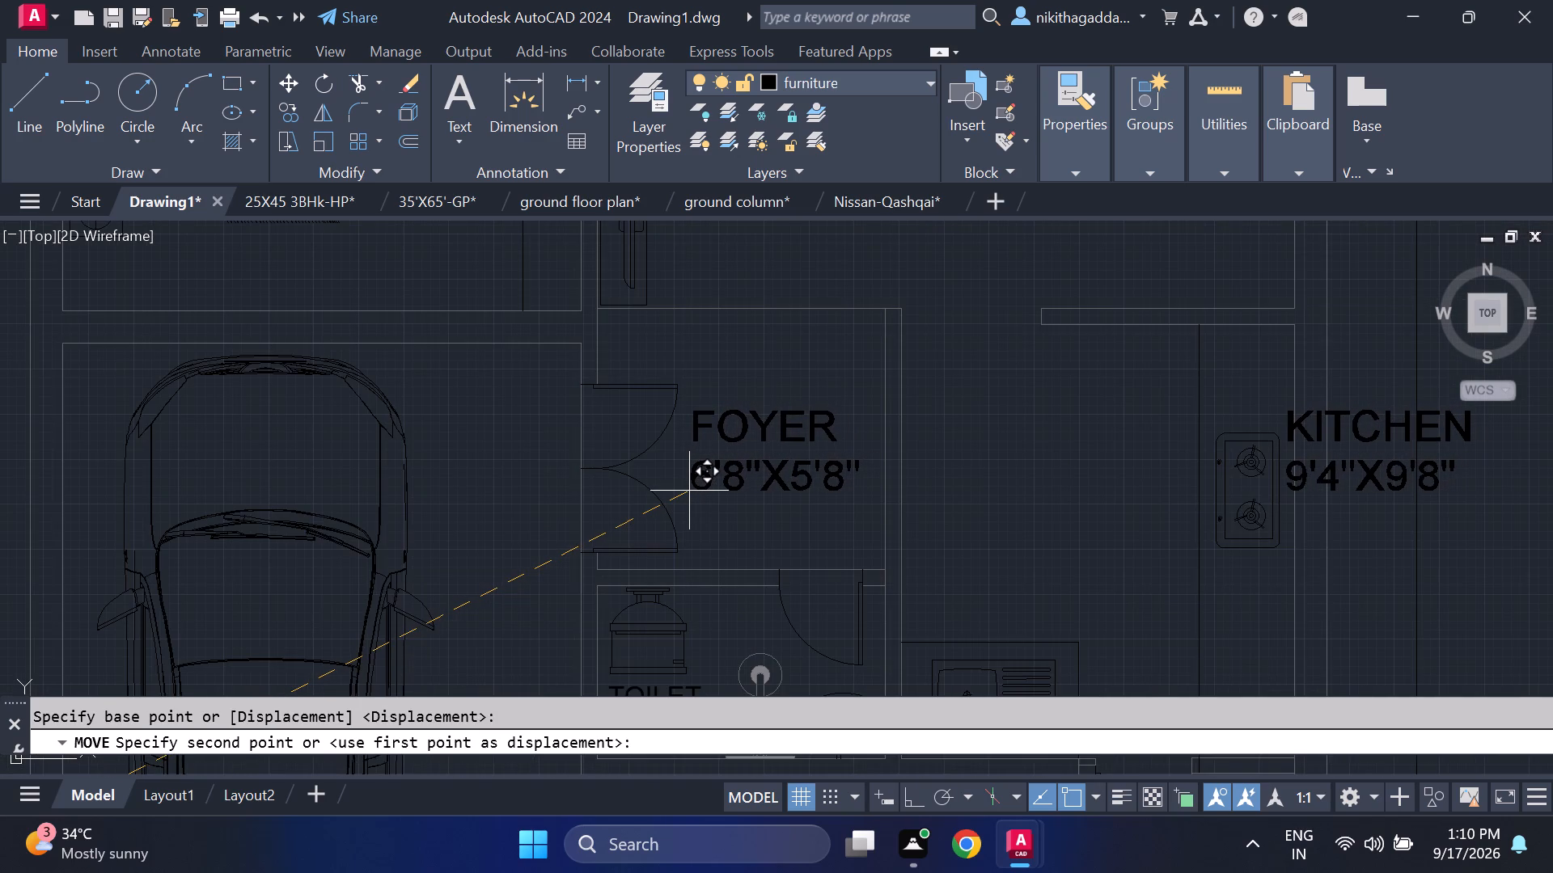
{"action": "left_click", "coordinate": [709, 495]}
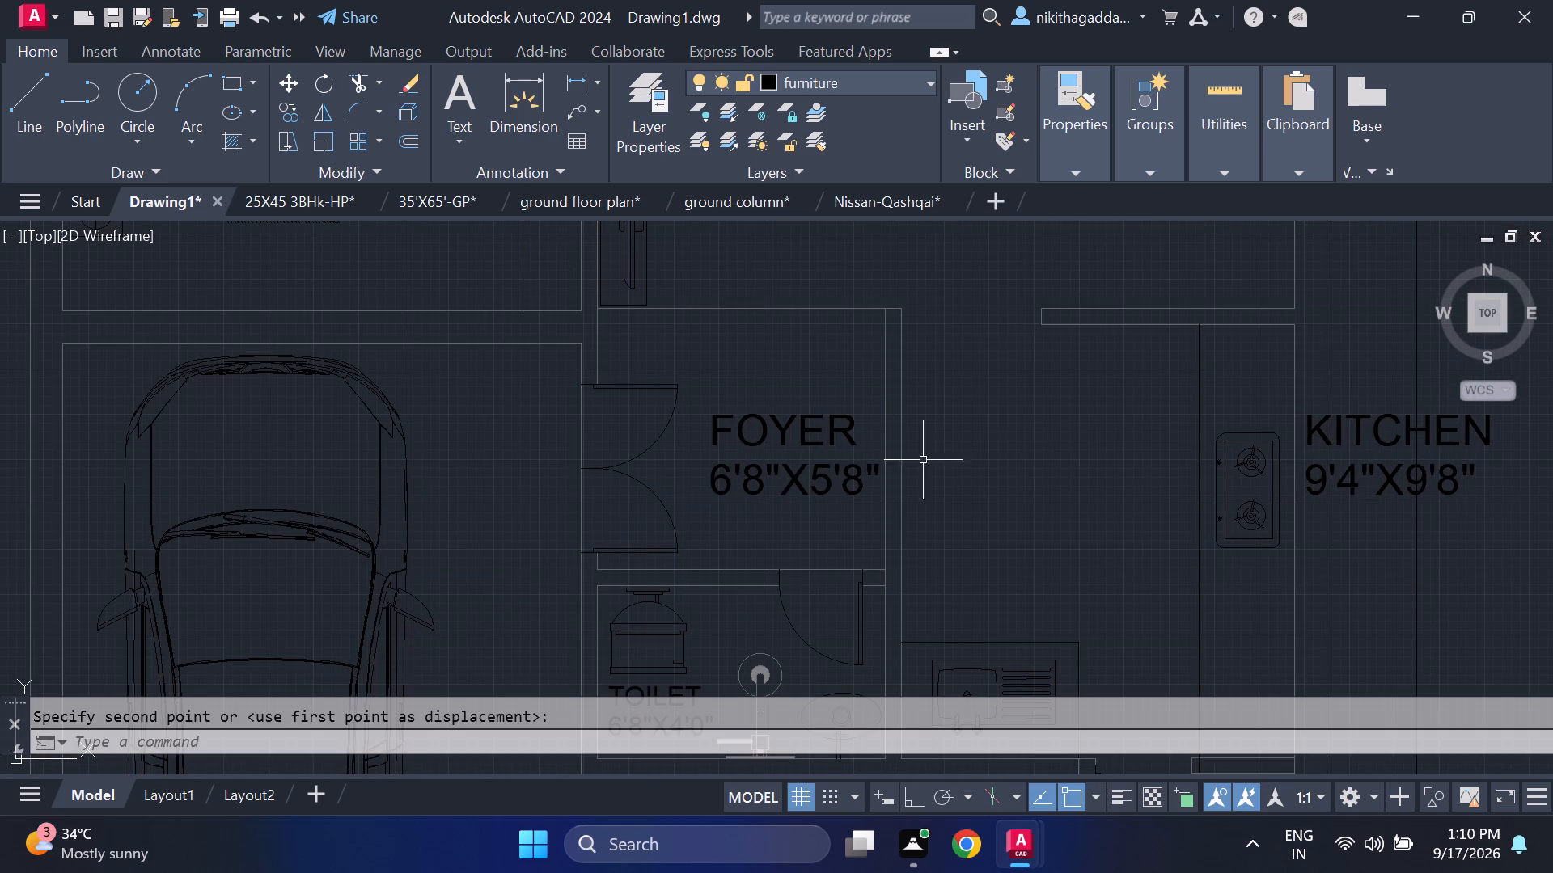
Move the KITCHEN label with its 9'4"X9'8" size line into the kitchen, between the foyer wall and the stove counter.
{"action": "left_click", "coordinate": [1396, 403]}
{"action": "left_click", "coordinate": [1343, 497]}
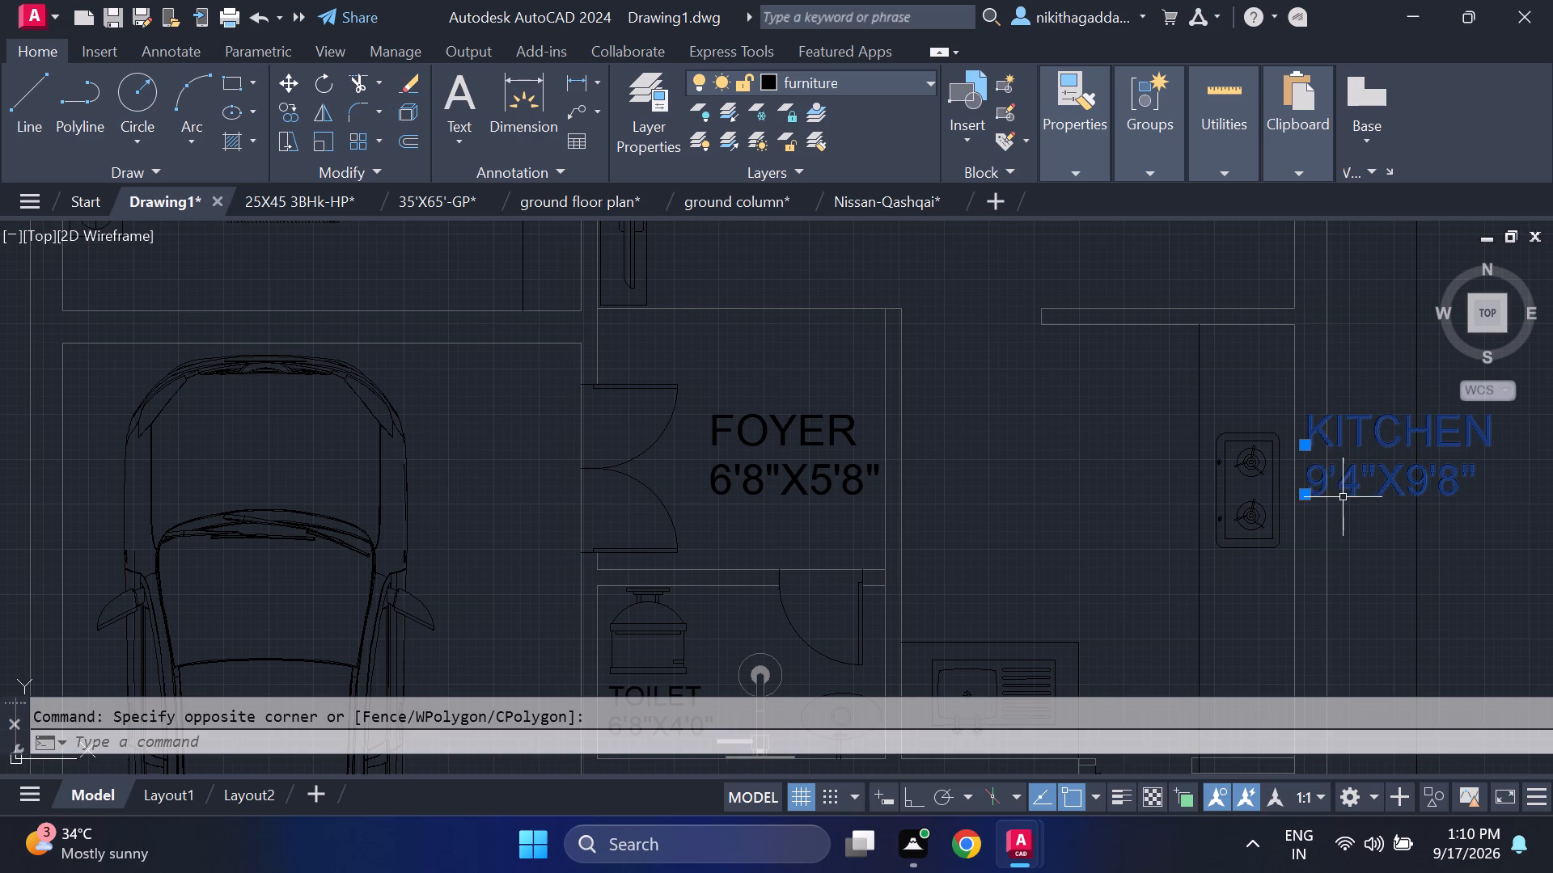
{"action": "key", "text": "m"}
{"action": "key", "text": "Return"}
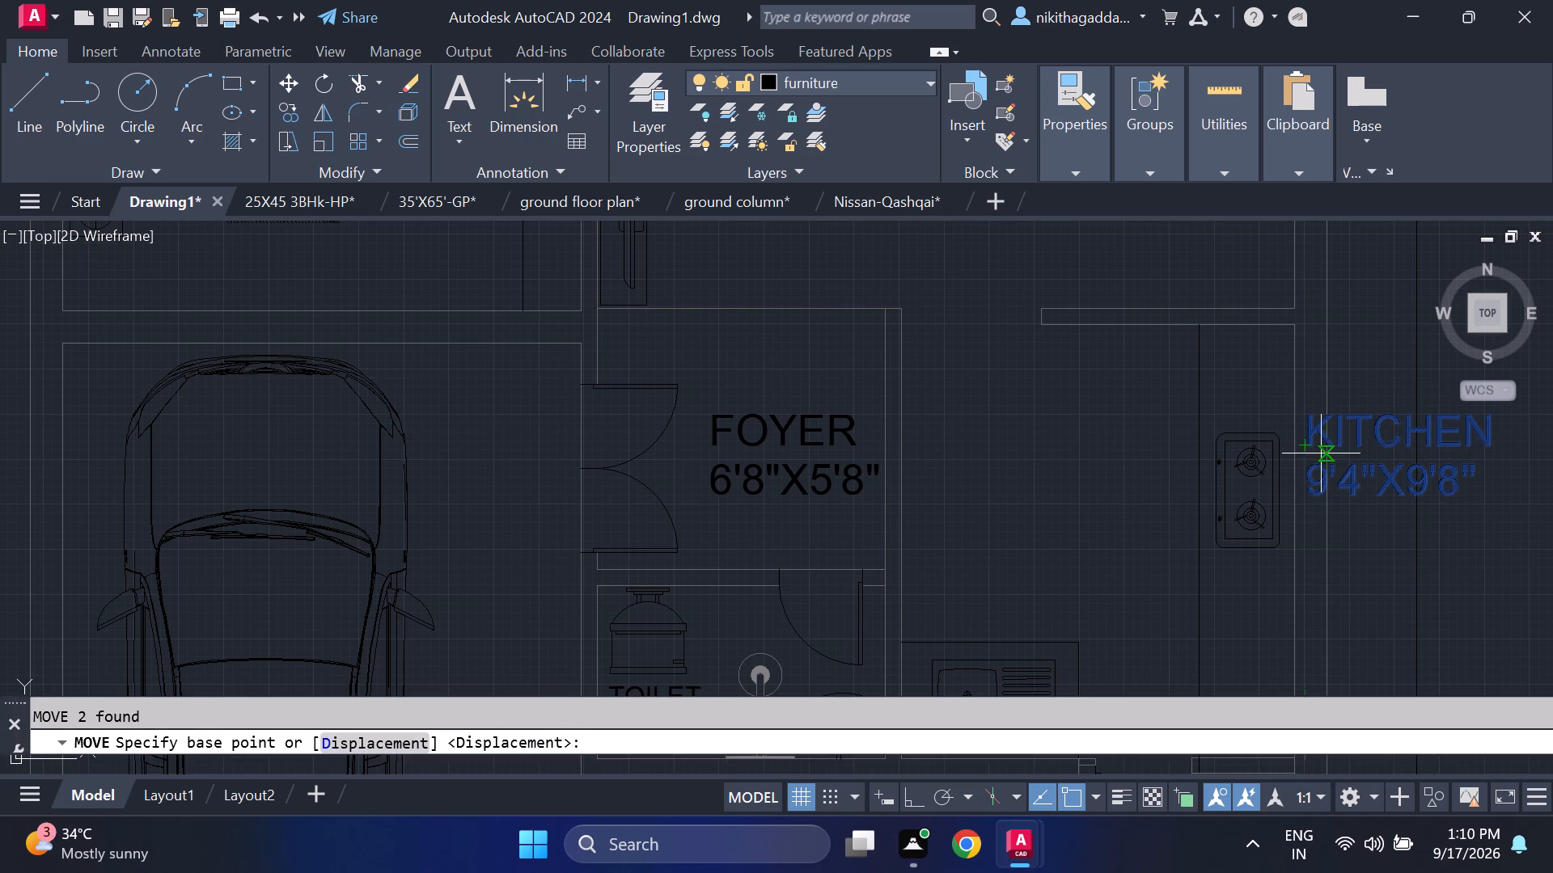
{"action": "left_click", "coordinate": [1322, 447]}
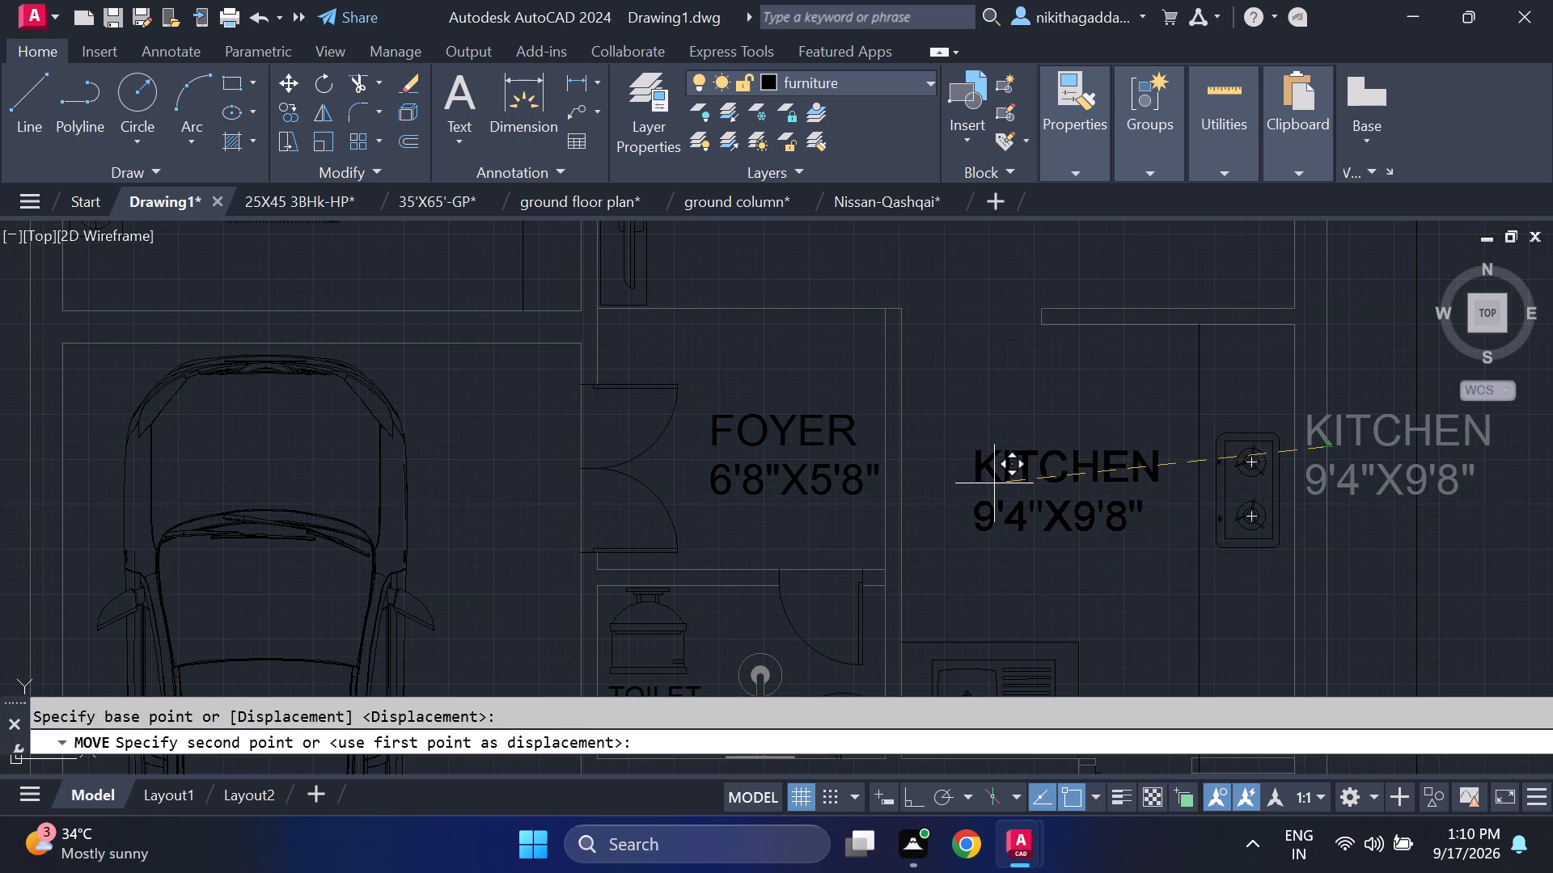
{"action": "left_click", "coordinate": [989, 473]}
Move the BEDROOM label with its 12'0"X10'4" size line over the bed in the bedroom directly above the car porch.
{"action": "scroll", "coordinate": [1018, 500], "scroll_direction": "down", "scroll_amount": 2}
{"action": "middle_click_drag", "start_coordinate": [212, 599], "coordinate": [321, 531]}
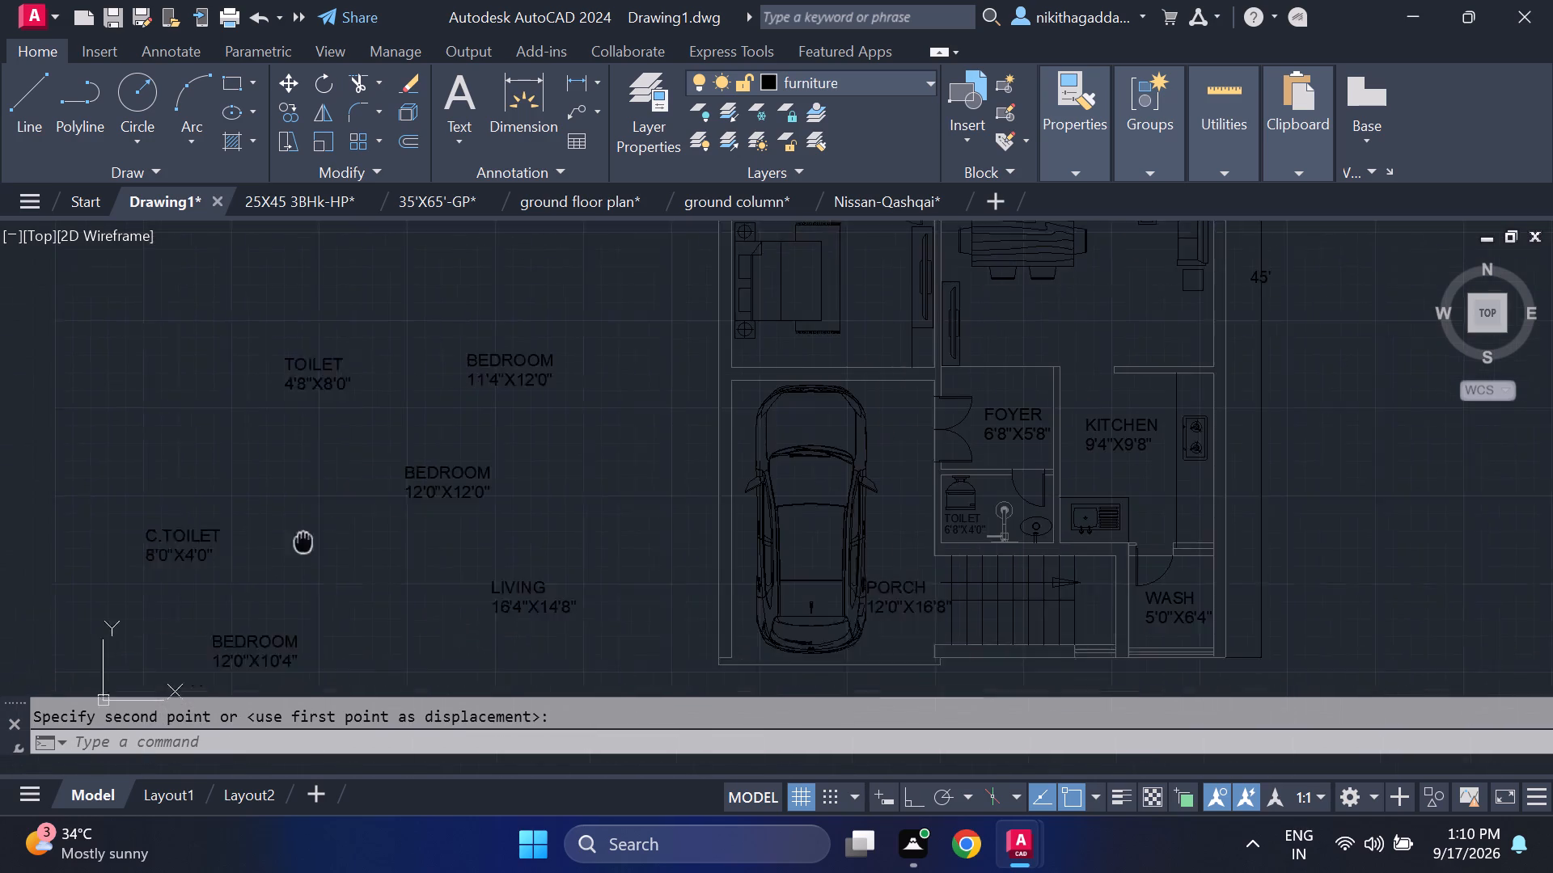
{"action": "middle_click_drag", "start_coordinate": [321, 531], "coordinate": [430, 421]}
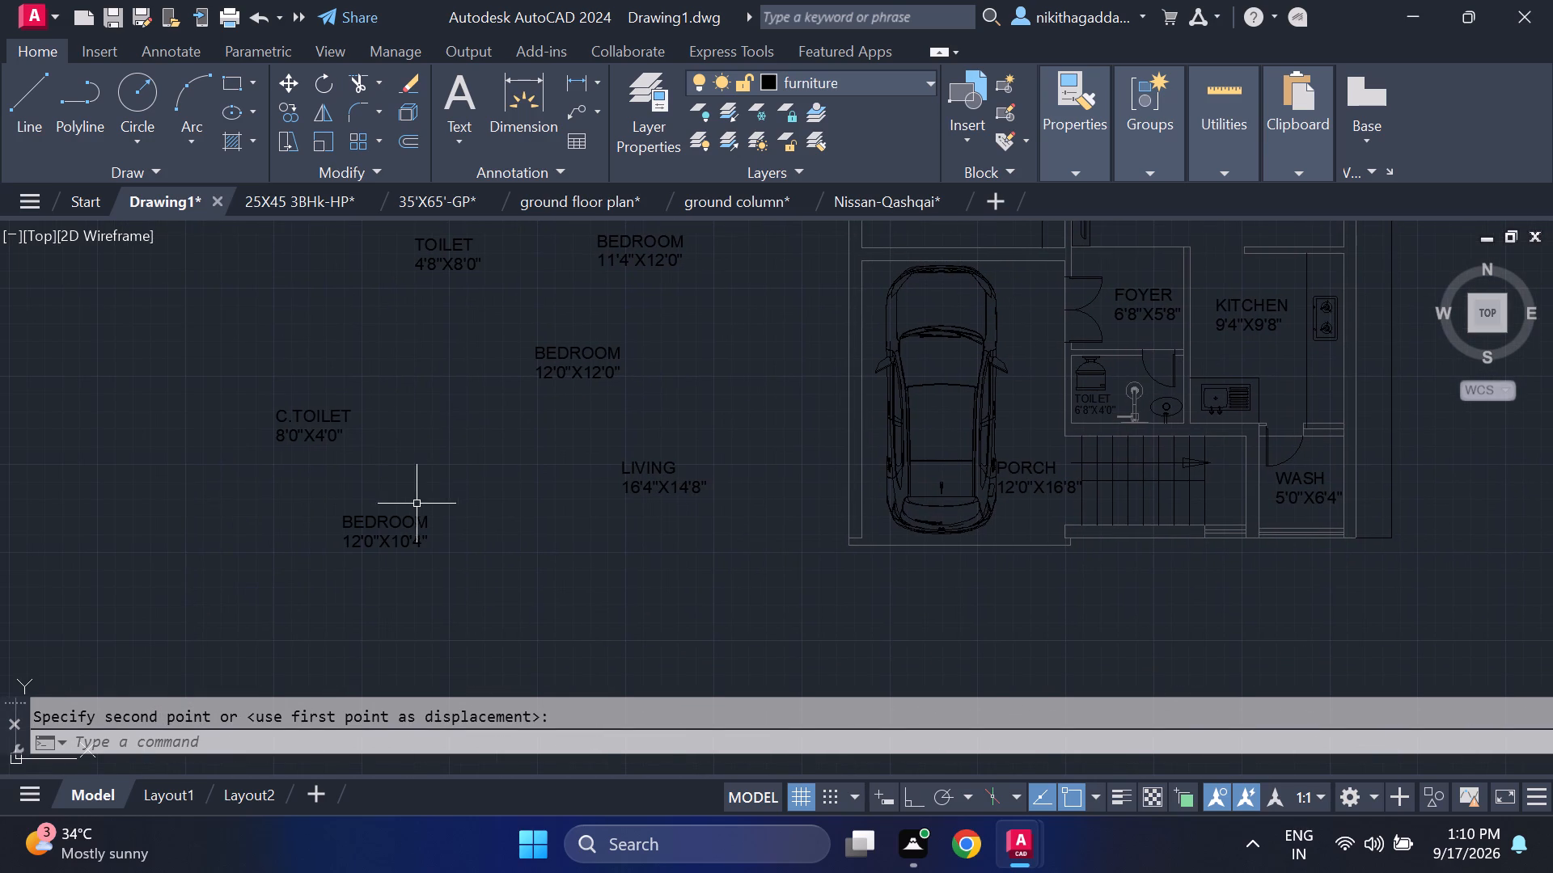
{"action": "left_click", "coordinate": [437, 487]}
{"action": "left_click", "coordinate": [189, 600]}
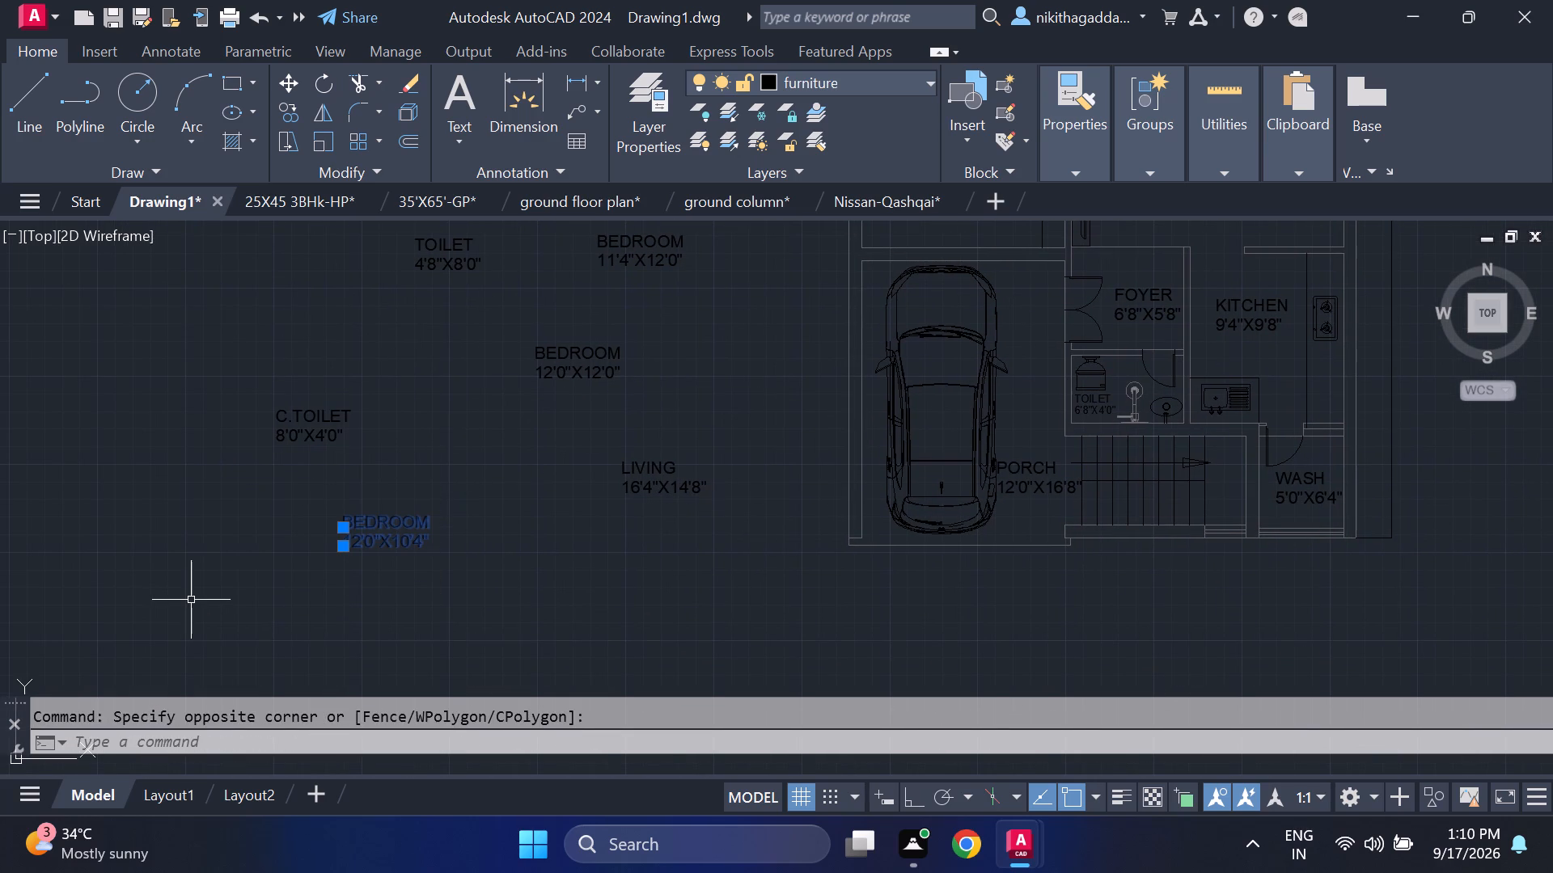
{"action": "key", "text": "m"}
{"action": "key", "text": "Return"}
{"action": "left_click", "coordinate": [332, 545]}
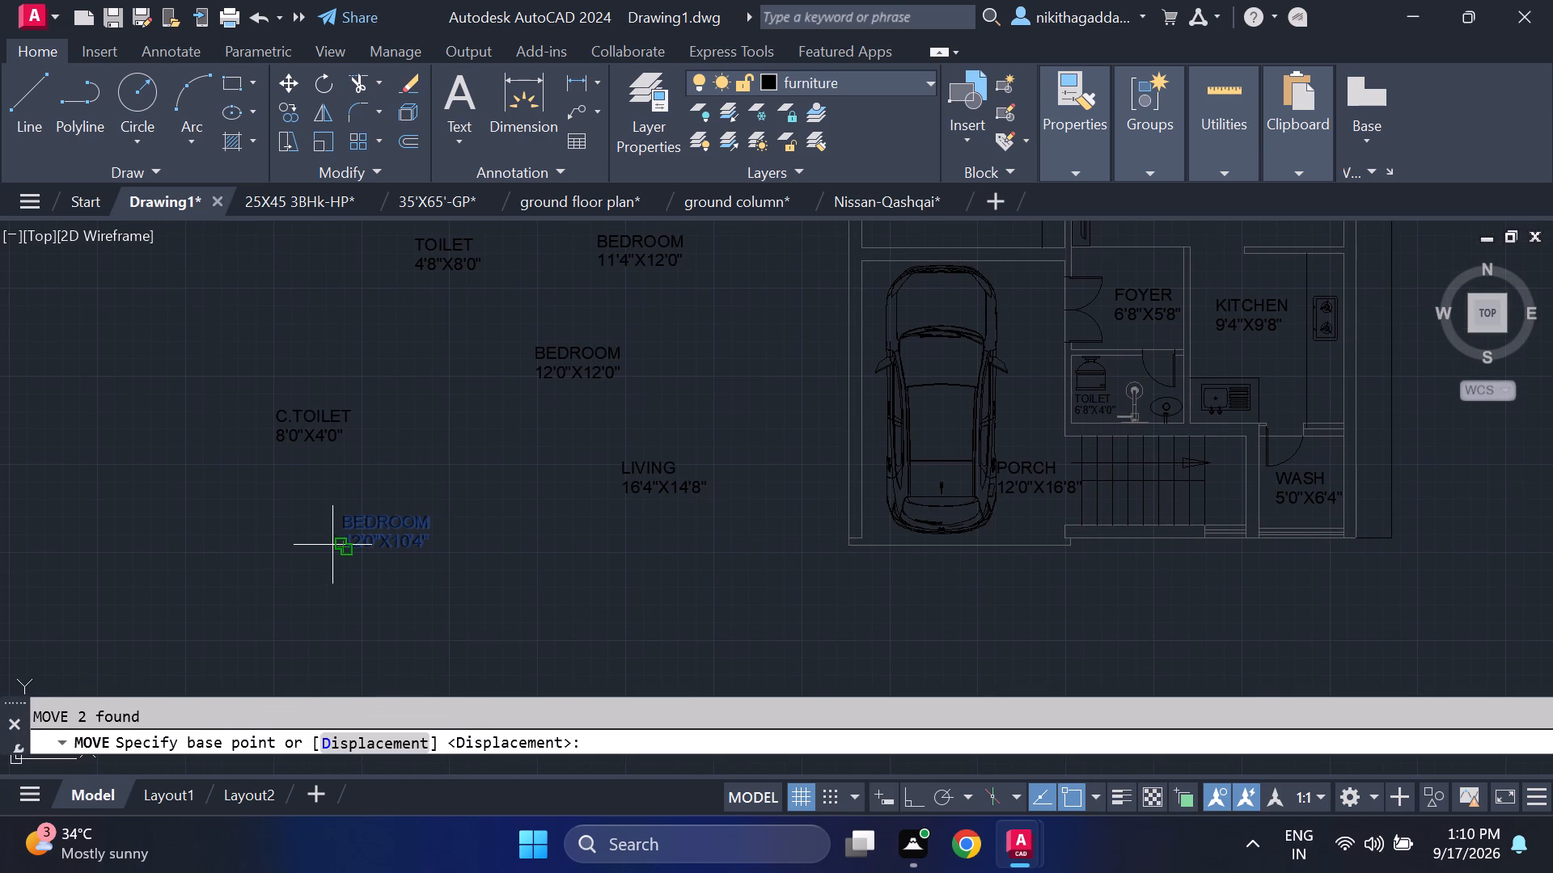
{"action": "middle_click_drag", "start_coordinate": [593, 467], "coordinate": [294, 655]}
{"action": "scroll", "coordinate": [645, 399], "scroll_direction": "up", "scroll_amount": 2}
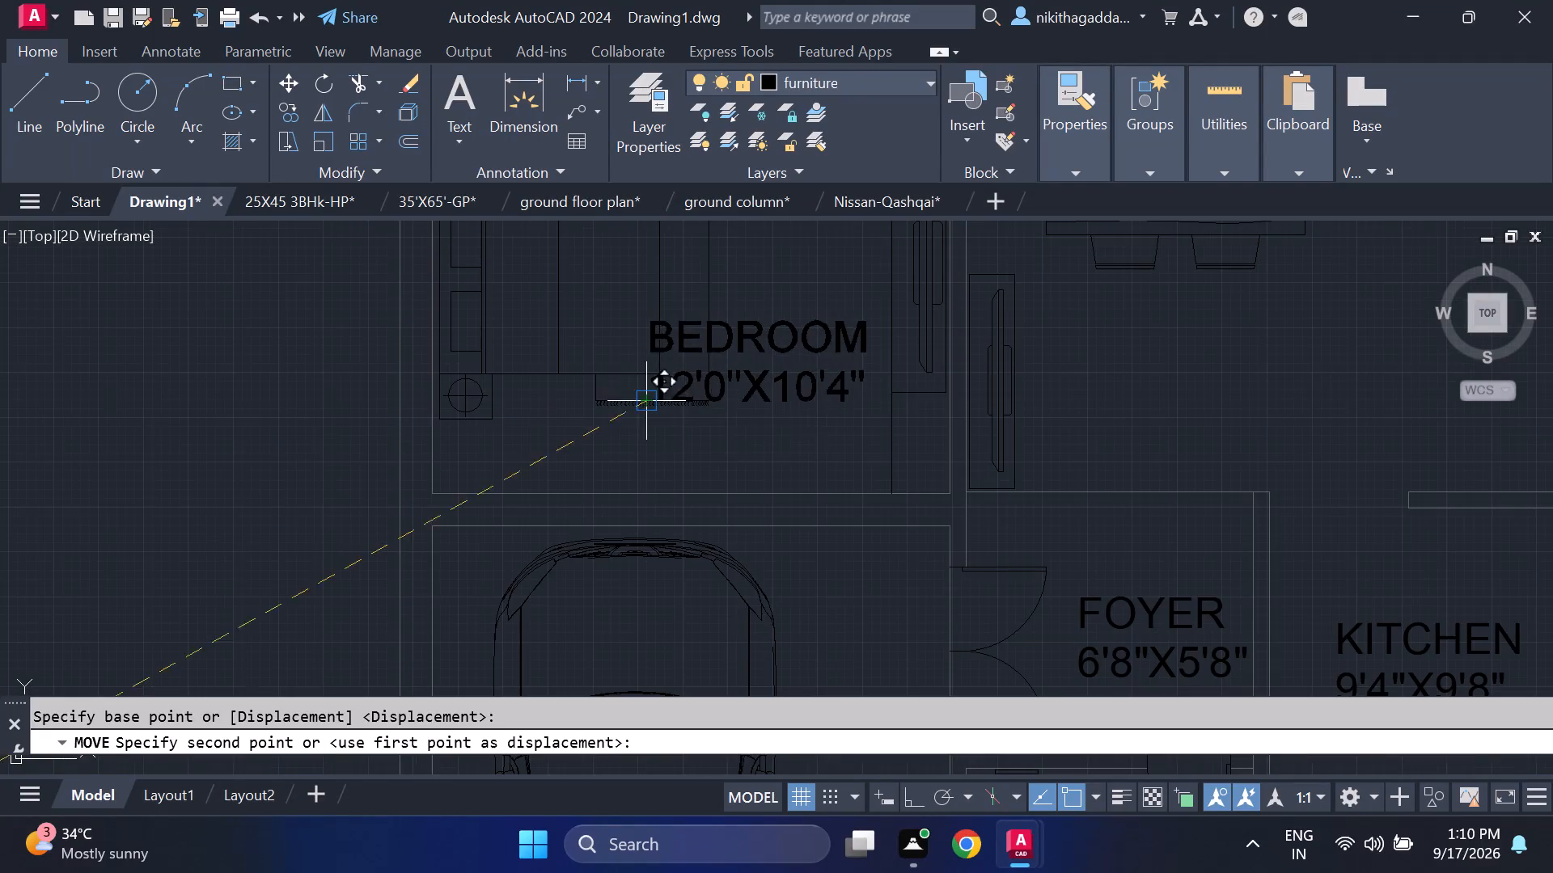
{"action": "scroll", "coordinate": [609, 396], "scroll_direction": "up", "scroll_amount": 1}
{"action": "scroll", "coordinate": [615, 408], "scroll_direction": "down", "scroll_amount": 2}
{"action": "middle_click_drag", "start_coordinate": [609, 393], "coordinate": [614, 460]}
{"action": "scroll", "coordinate": [607, 423], "scroll_direction": "up", "scroll_amount": 2}
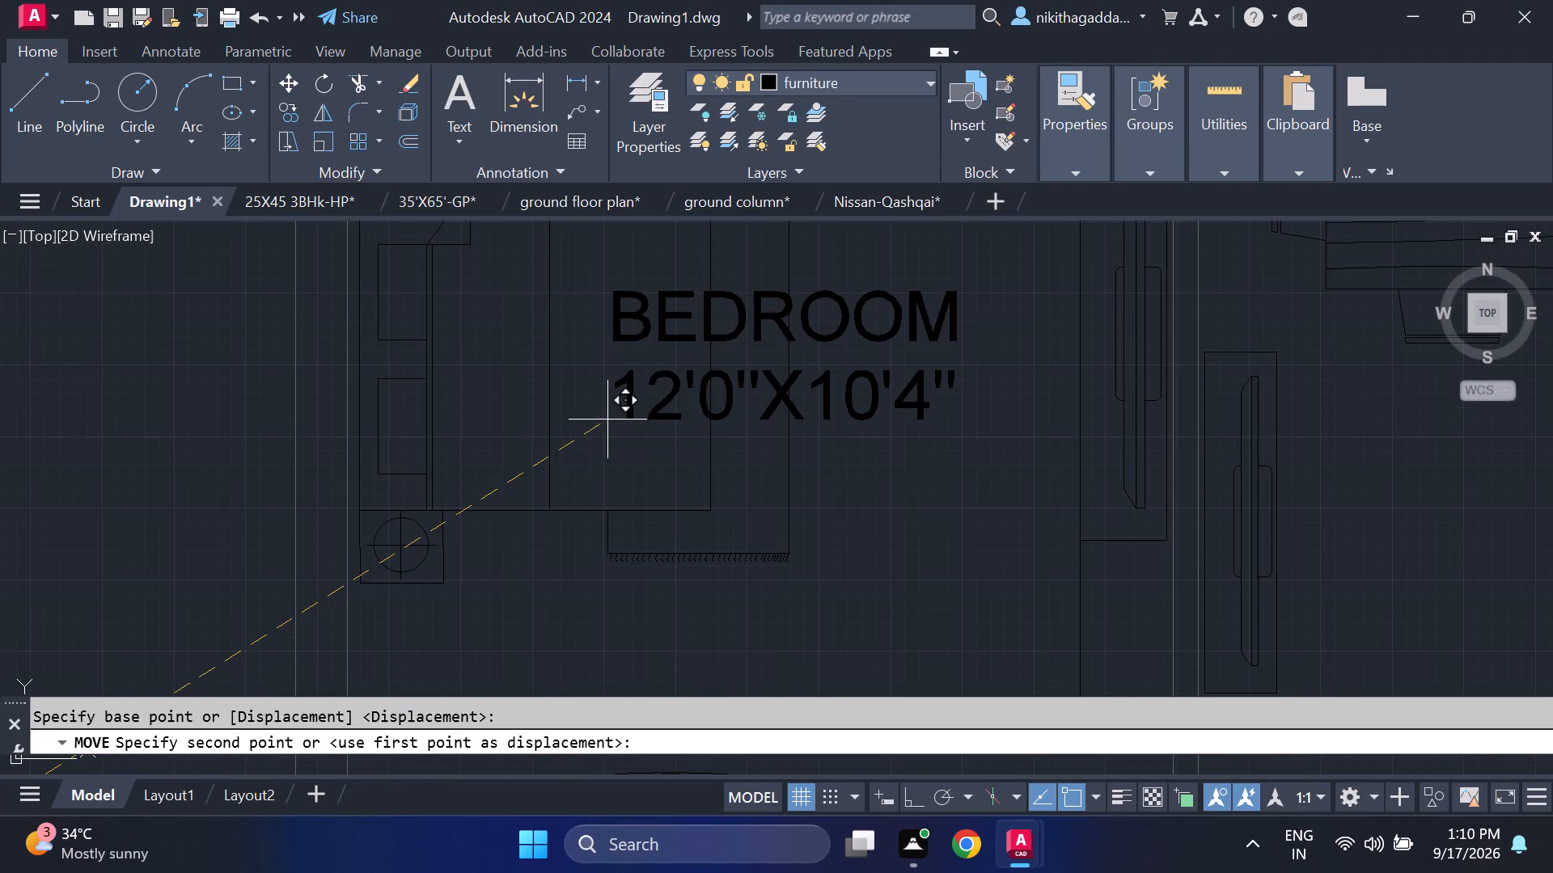
{"action": "left_click", "coordinate": [613, 412]}
Move the LIVING label with its 16'4"X14'8" size line into the living room, below the dining table.
{"action": "scroll", "coordinate": [211, 592], "scroll_direction": "down", "scroll_amount": 3}
{"action": "middle_click_drag", "start_coordinate": [4, 665], "coordinate": [58, 623]}
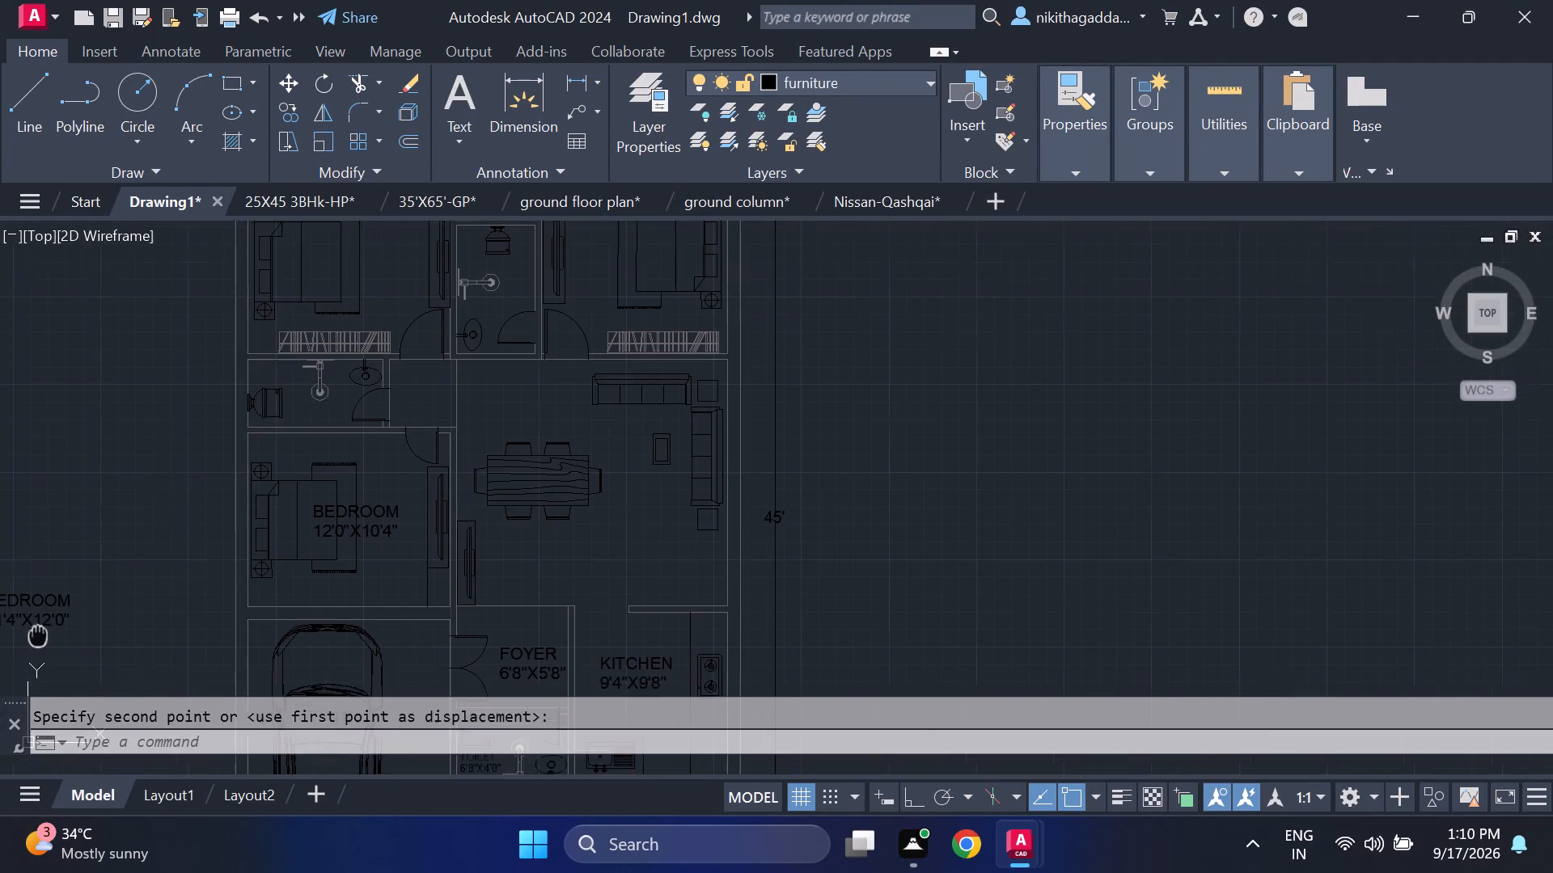
{"action": "middle_click_drag", "start_coordinate": [58, 623], "coordinate": [287, 500]}
{"action": "middle_click_drag", "start_coordinate": [360, 452], "coordinate": [367, 445]}
{"action": "scroll", "coordinate": [281, 601], "scroll_direction": "down", "scroll_amount": 1}
{"action": "middle_click_drag", "start_coordinate": [281, 606], "coordinate": [496, 377]}
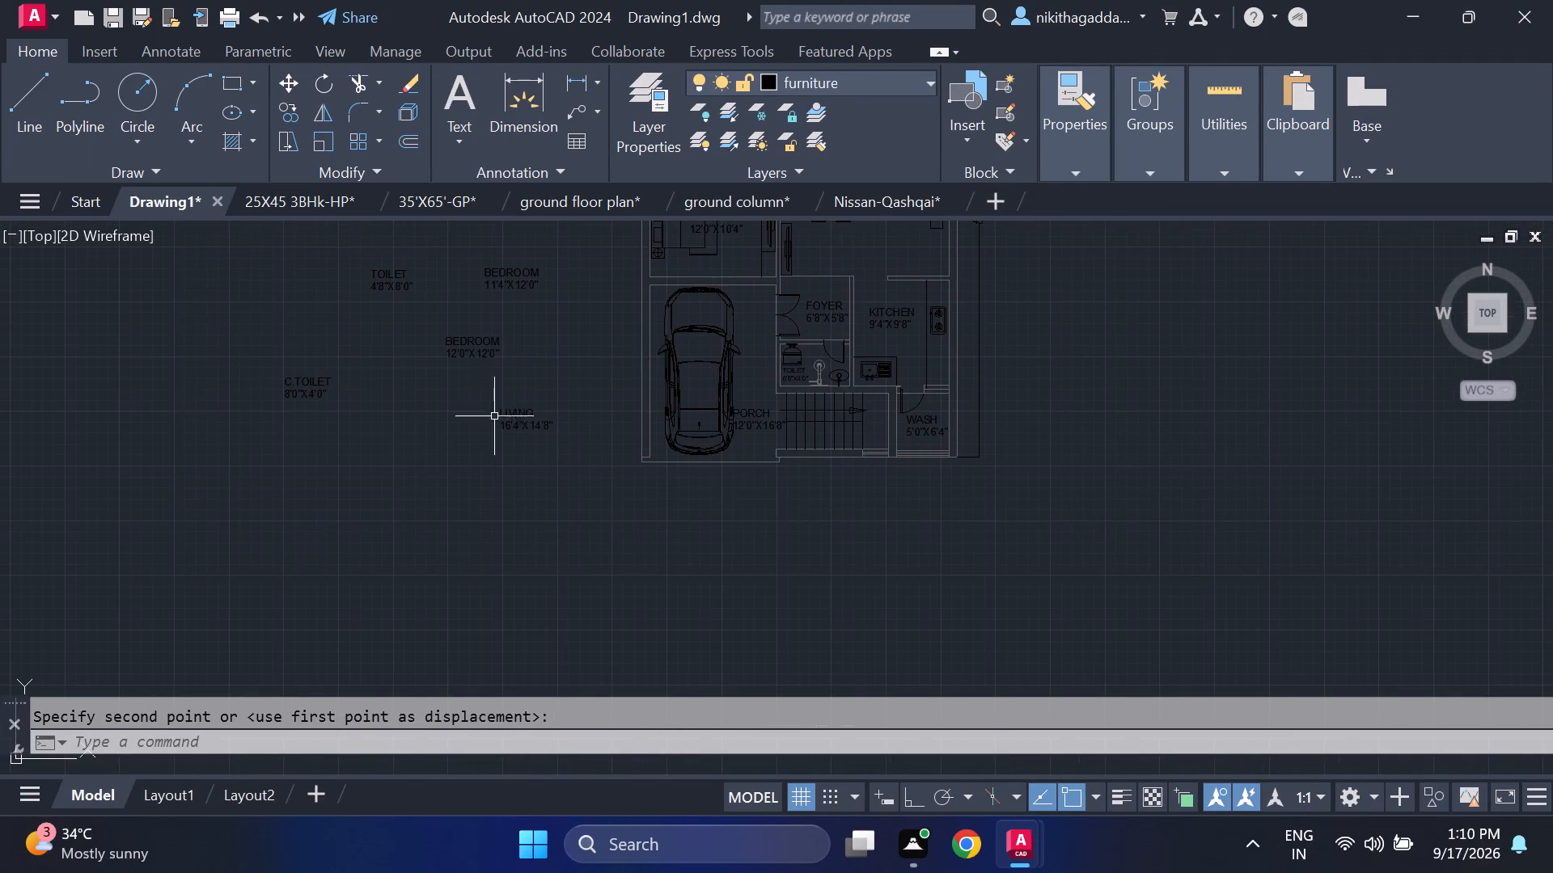
{"action": "scroll", "coordinate": [496, 416], "scroll_direction": "up", "scroll_amount": 3}
{"action": "left_click_drag", "start_coordinate": [674, 348], "coordinate": [657, 364]}
{"action": "left_click", "coordinate": [408, 588]}
{"action": "key", "text": "m"}
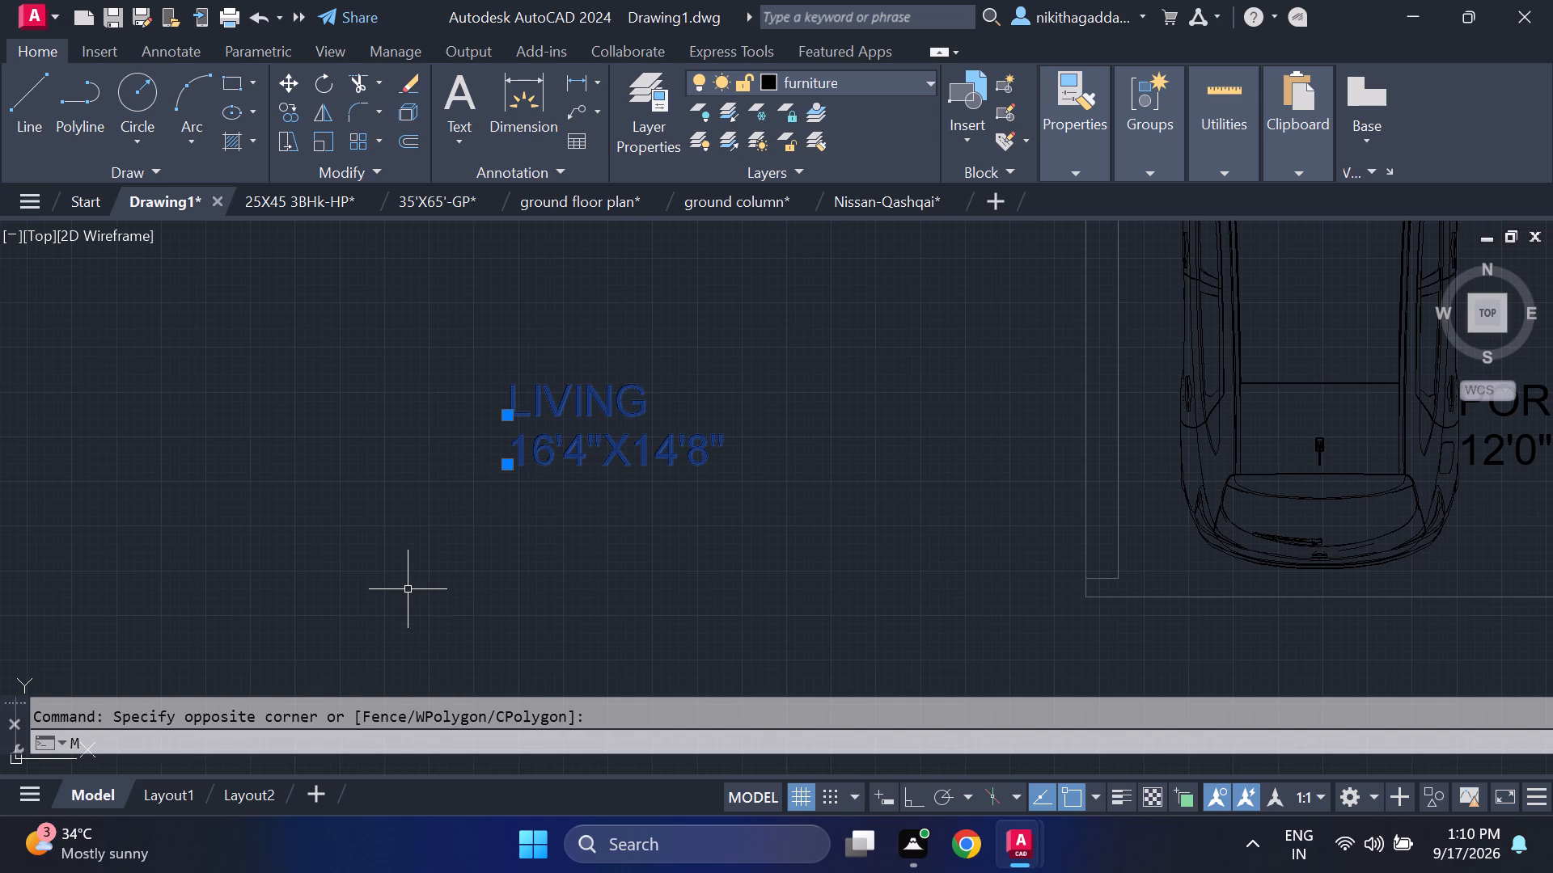
{"action": "key", "text": "Return"}
{"action": "left_click", "coordinate": [513, 472]}
{"action": "scroll", "coordinate": [601, 458], "scroll_direction": "down", "scroll_amount": 2}
{"action": "middle_click_drag", "start_coordinate": [605, 468], "coordinate": [170, 737]}
{"action": "middle_click_drag", "start_coordinate": [696, 415], "coordinate": [699, 446]}
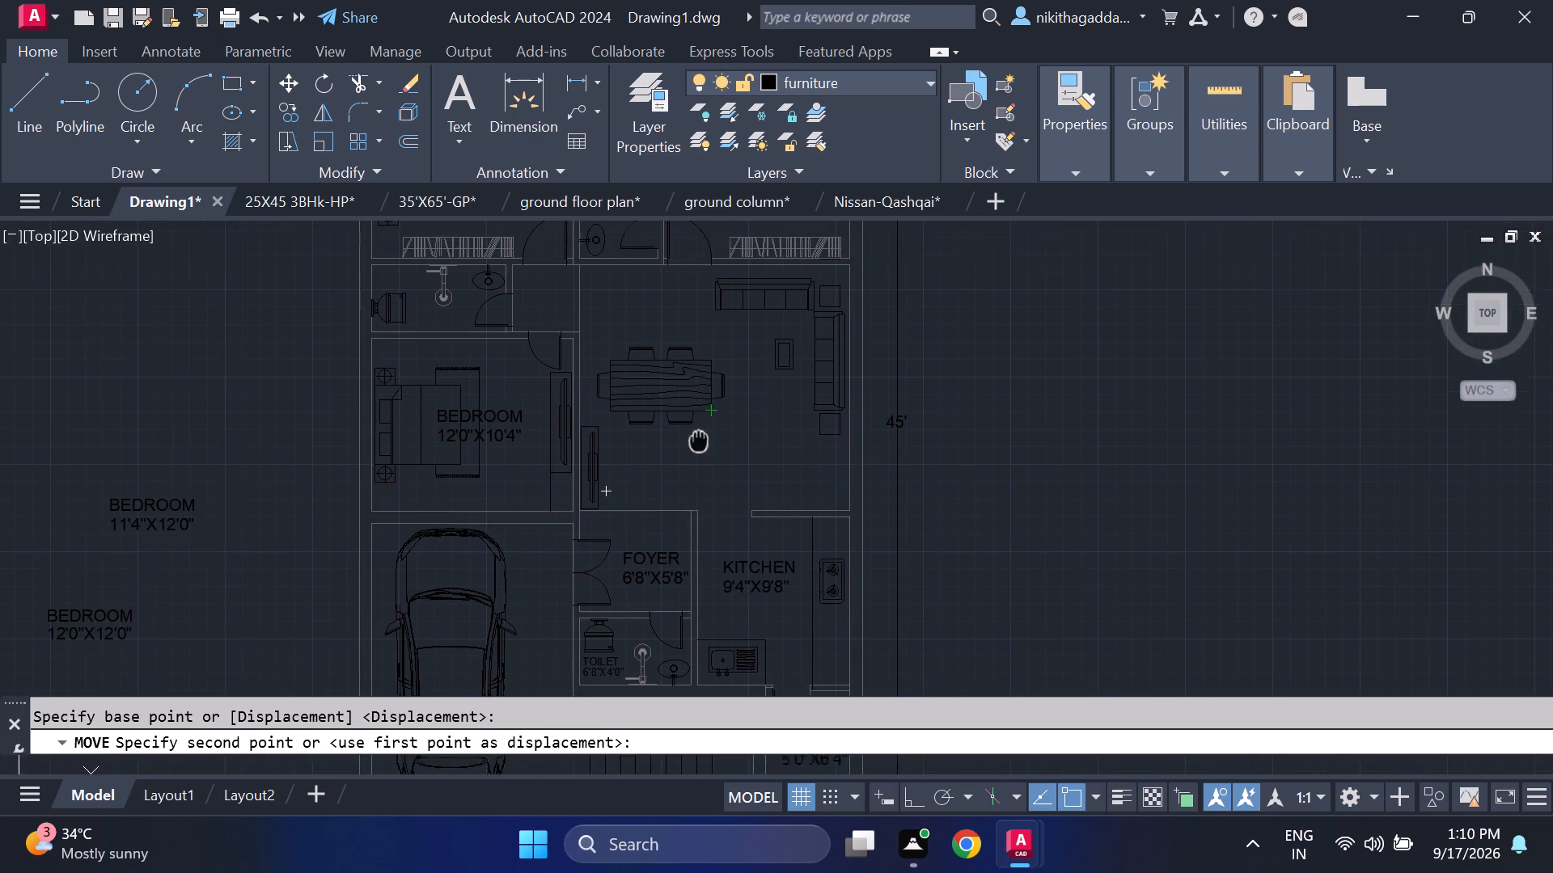
{"action": "middle_click_drag", "start_coordinate": [699, 446], "coordinate": [686, 470]}
{"action": "scroll", "coordinate": [683, 472], "scroll_direction": "up", "scroll_amount": 2}
{"action": "left_click", "coordinate": [667, 533]}
Move the C.TOILET label with its 8'0"X4'0" size line into the common toilet, between the WC and the door.
{"action": "scroll", "coordinate": [423, 571], "scroll_direction": "down", "scroll_amount": 4}
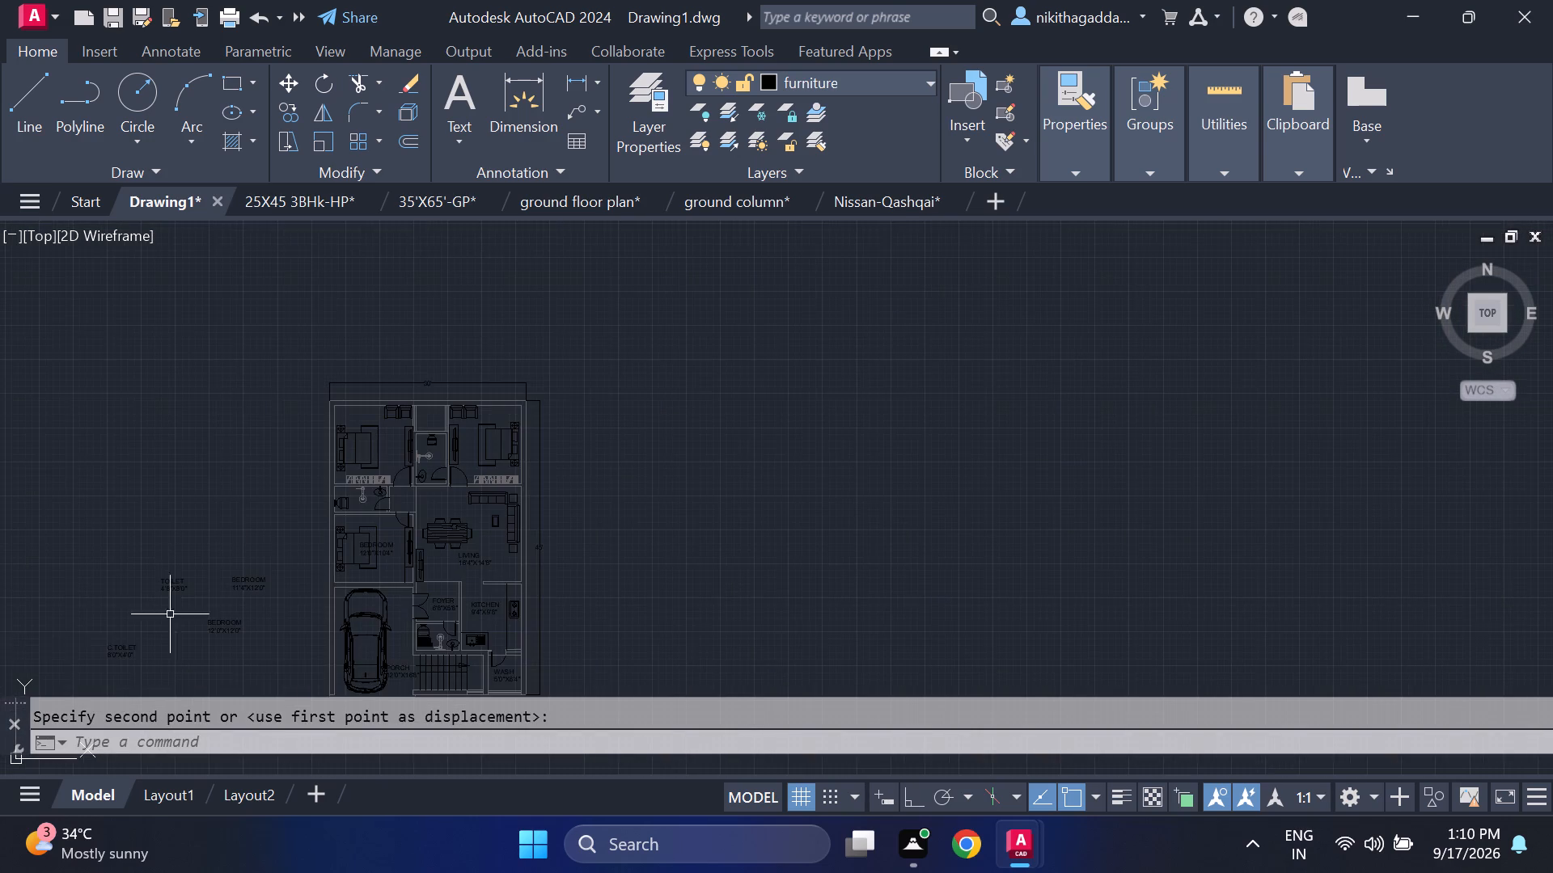
{"action": "middle_click_drag", "start_coordinate": [8, 648], "coordinate": [241, 518]}
{"action": "scroll", "coordinate": [358, 509], "scroll_direction": "up", "scroll_amount": 1}
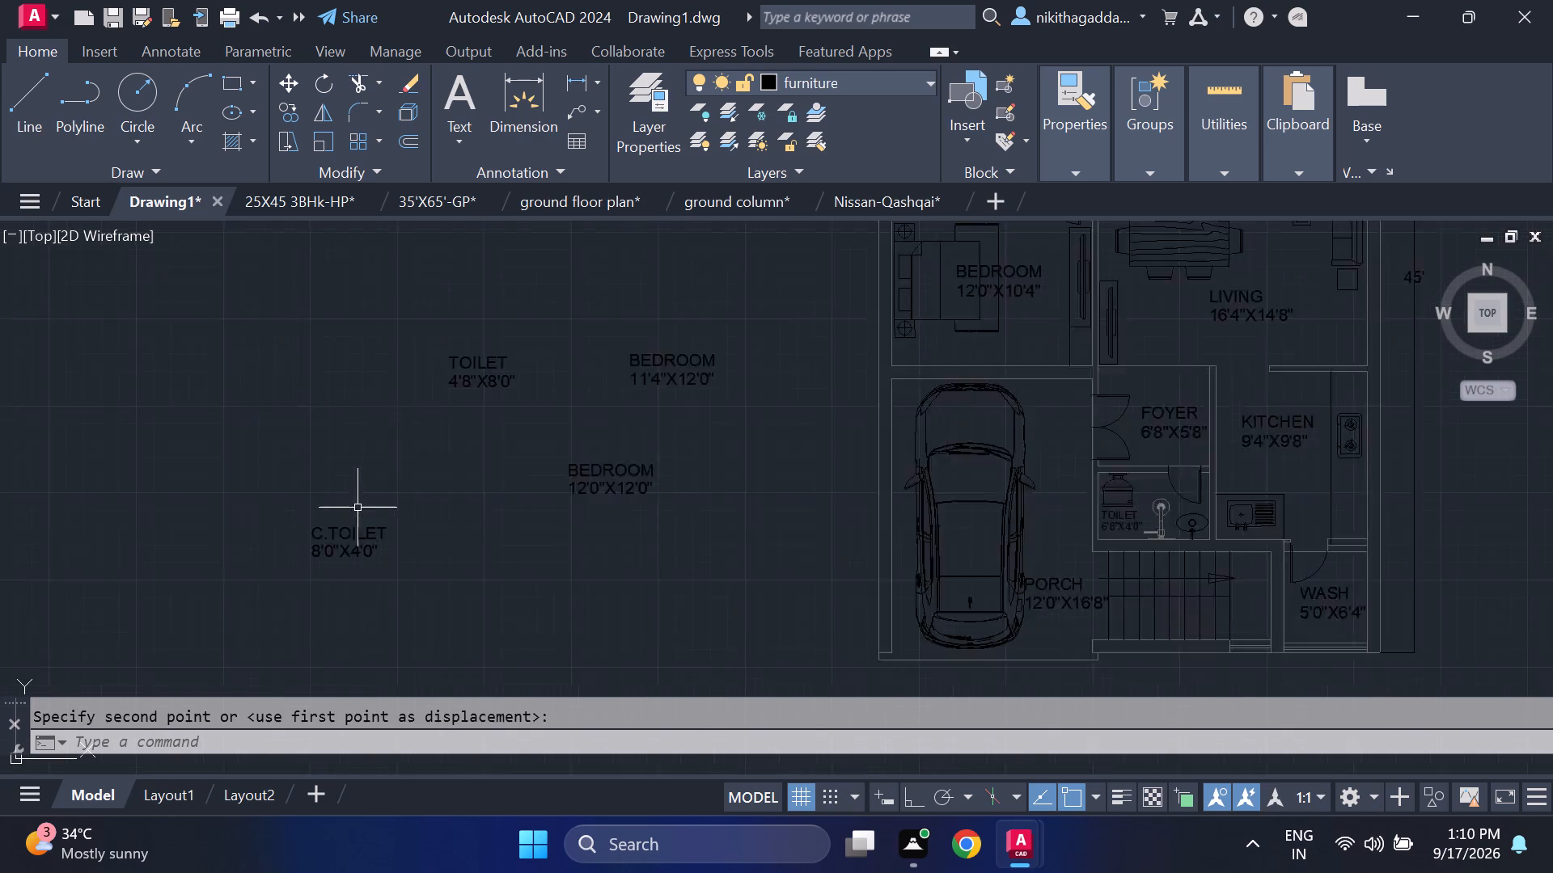
{"action": "scroll", "coordinate": [358, 508], "scroll_direction": "up", "scroll_amount": 2}
{"action": "left_click_drag", "start_coordinate": [428, 505], "coordinate": [403, 522]}
{"action": "left_click", "coordinate": [87, 665]}
{"action": "key", "text": "m"}
{"action": "key", "text": "Return"}
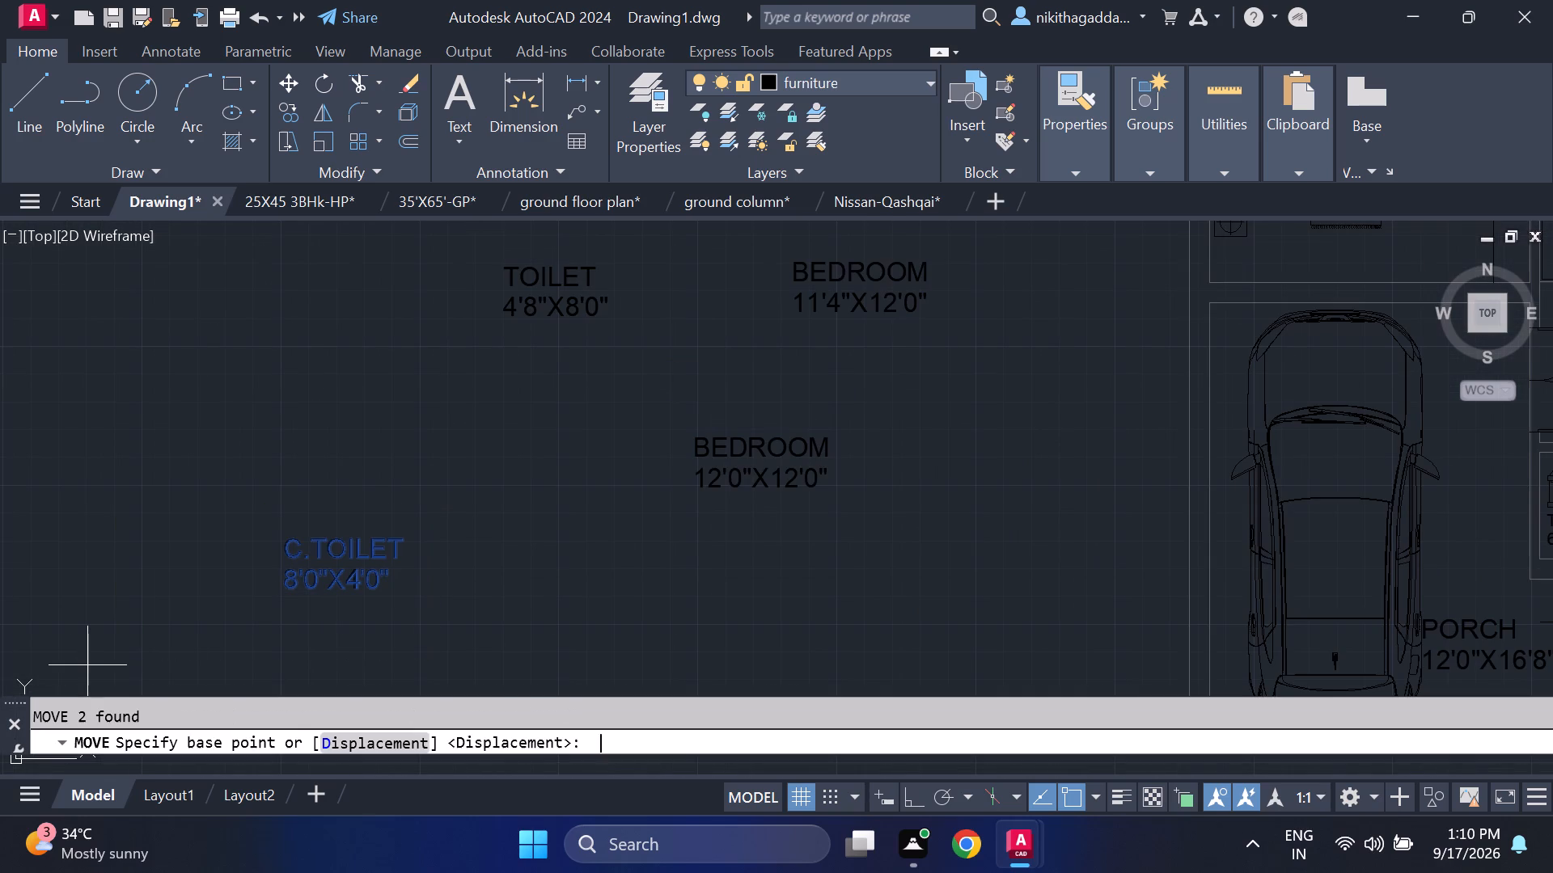
{"action": "left_click", "coordinate": [298, 584]}
{"action": "scroll", "coordinate": [638, 449], "scroll_direction": "down", "scroll_amount": 3}
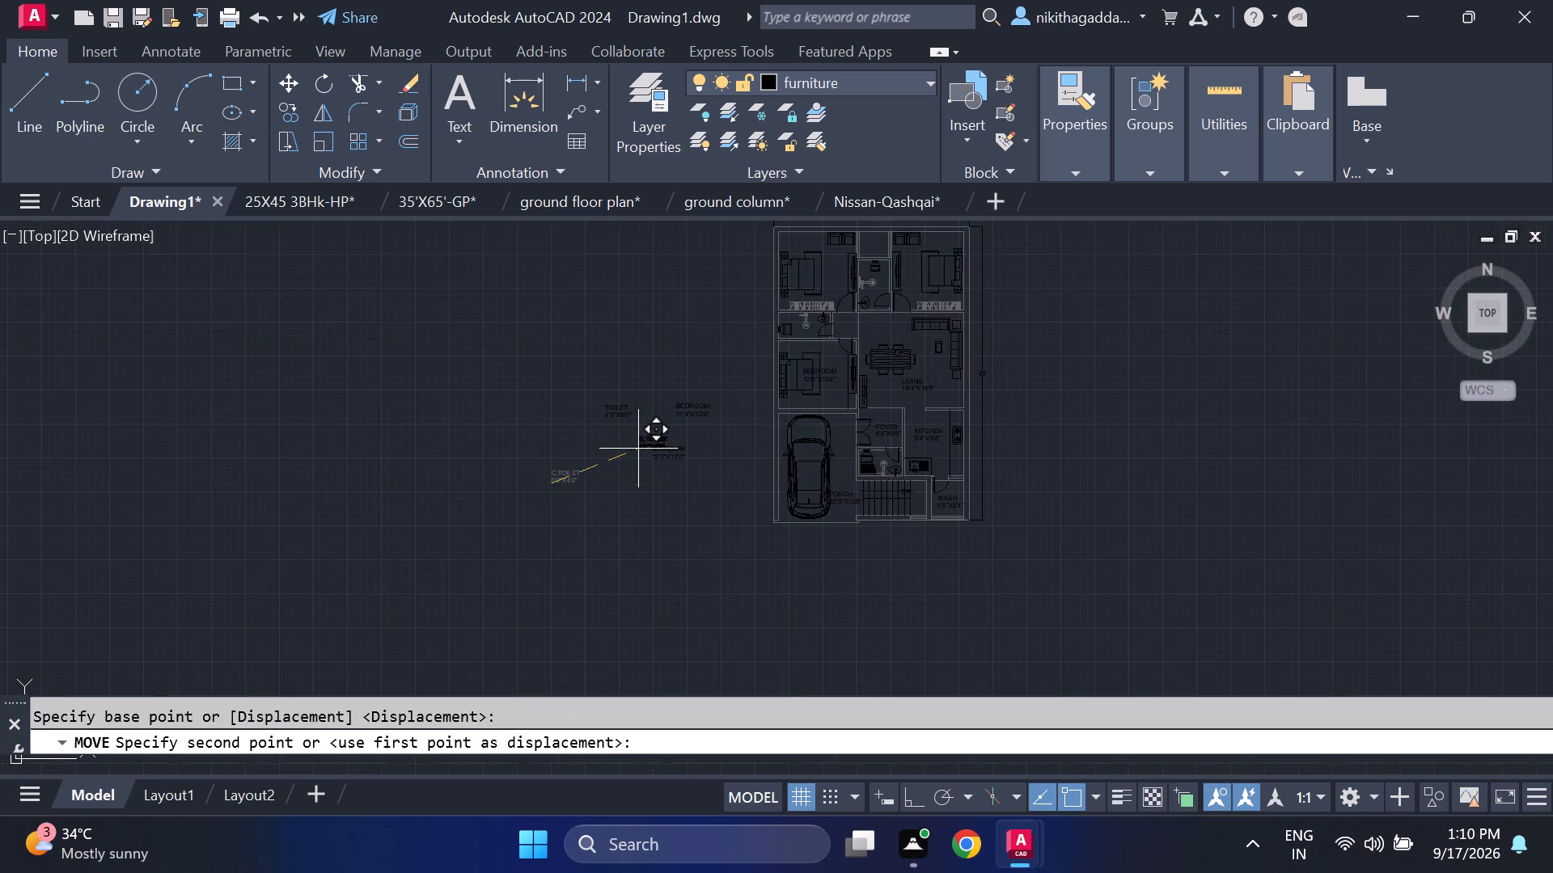
{"action": "middle_click_drag", "start_coordinate": [625, 468], "coordinate": [235, 624]}
{"action": "scroll", "coordinate": [366, 487], "scroll_direction": "up", "scroll_amount": 3}
{"action": "scroll", "coordinate": [530, 462], "scroll_direction": "up", "scroll_amount": 2}
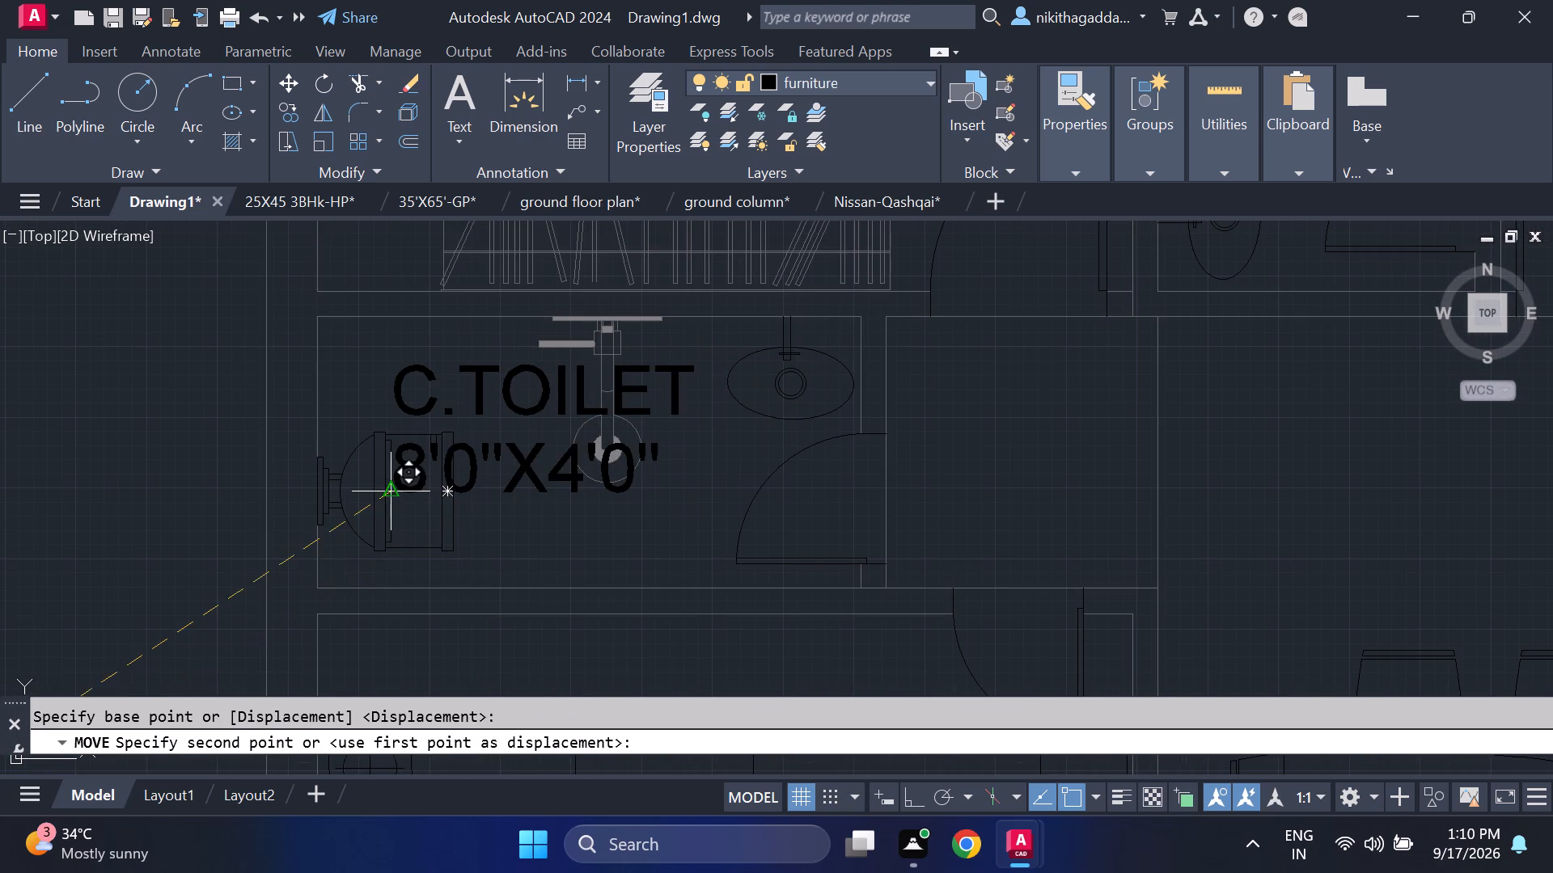
{"action": "middle_click_drag", "start_coordinate": [356, 462], "coordinate": [388, 535]}
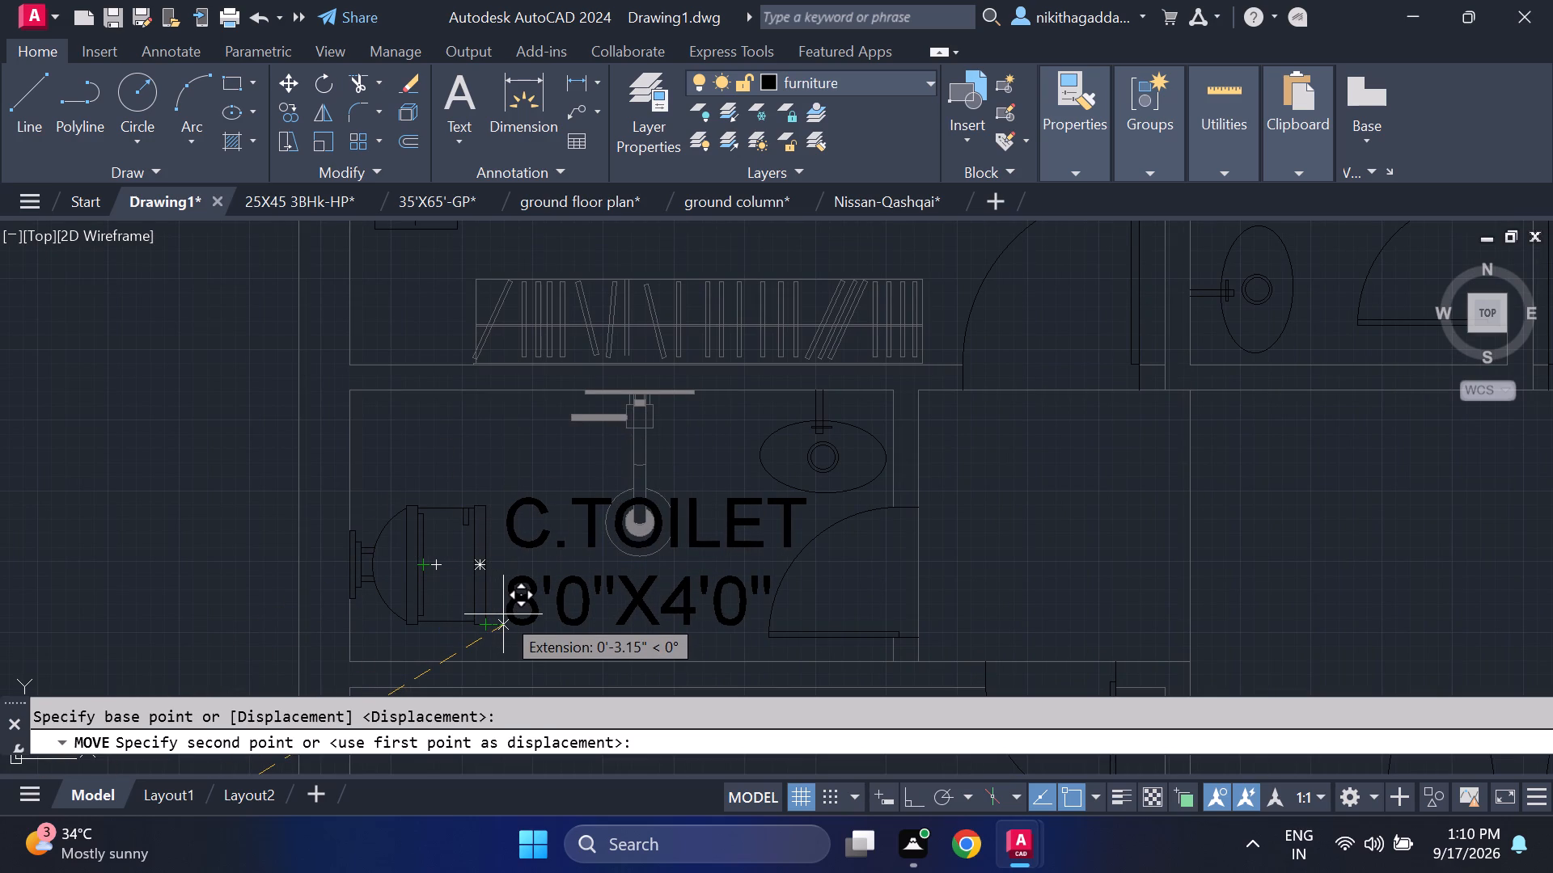
{"action": "left_click", "coordinate": [512, 613]}
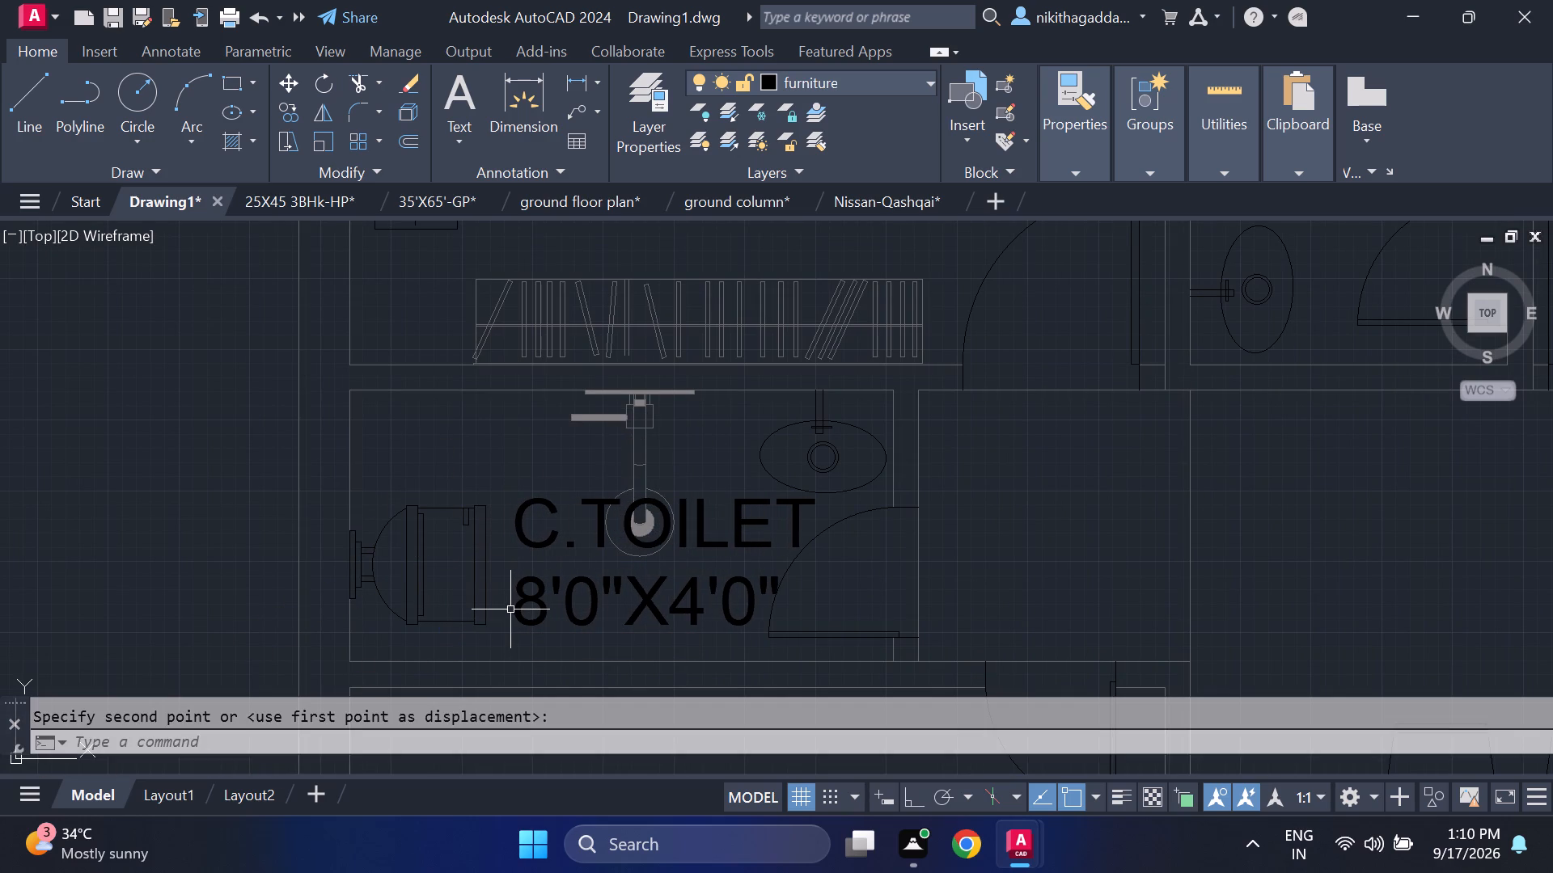
{"action": "key", "text": "Escape"}
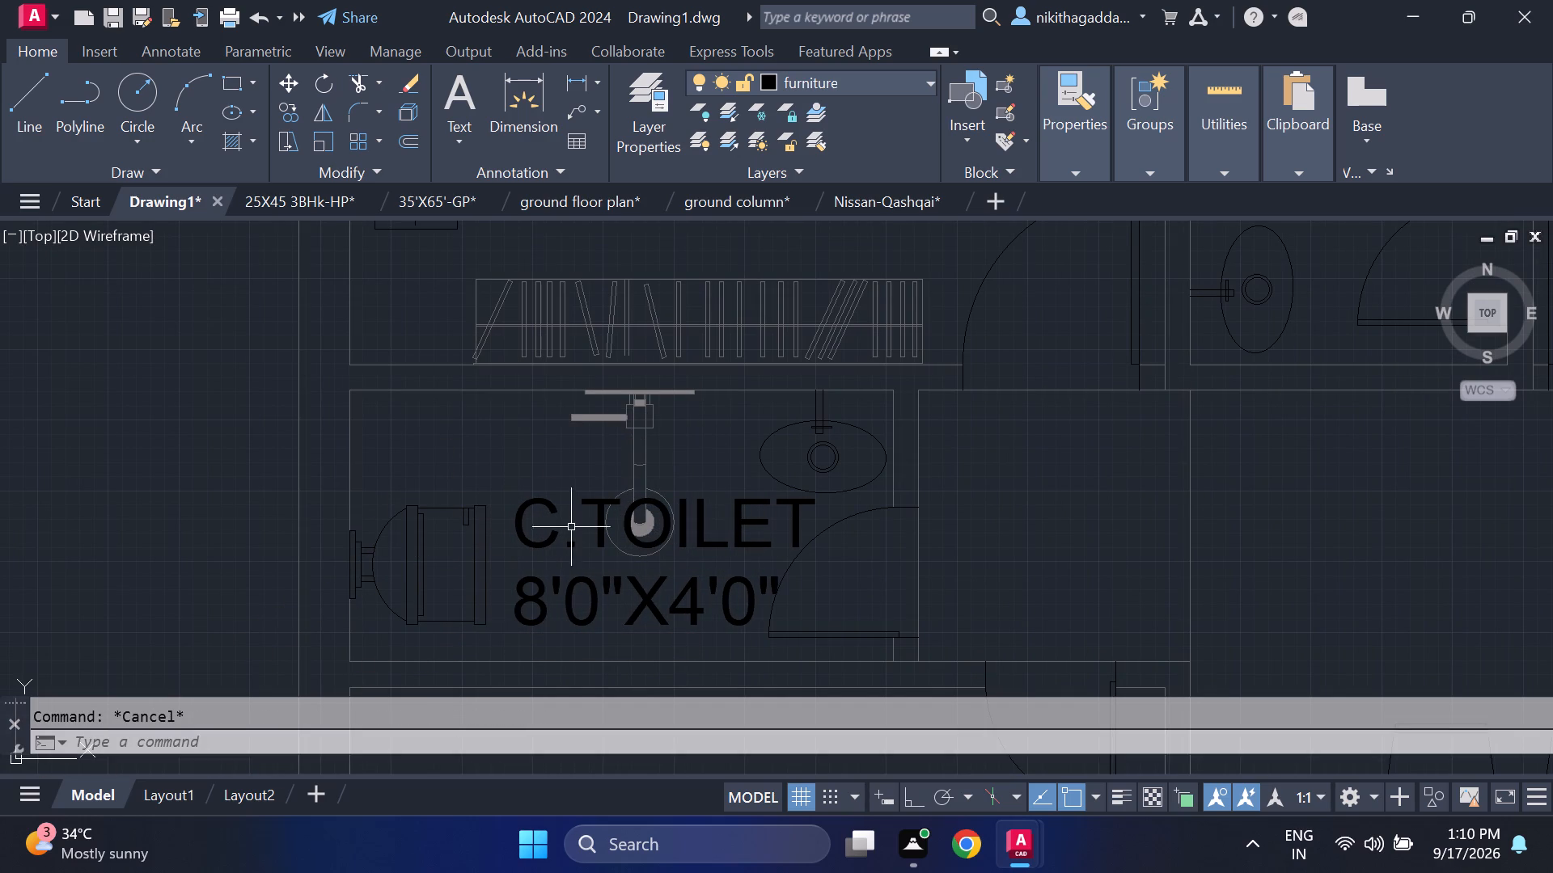
Scale the C.TOILET label and its 8'0"X4'0" size line down to about three-quarters, based at the size line's insertion point.
{"action": "left_click", "coordinate": [573, 490]}
{"action": "left_click", "coordinate": [530, 642]}
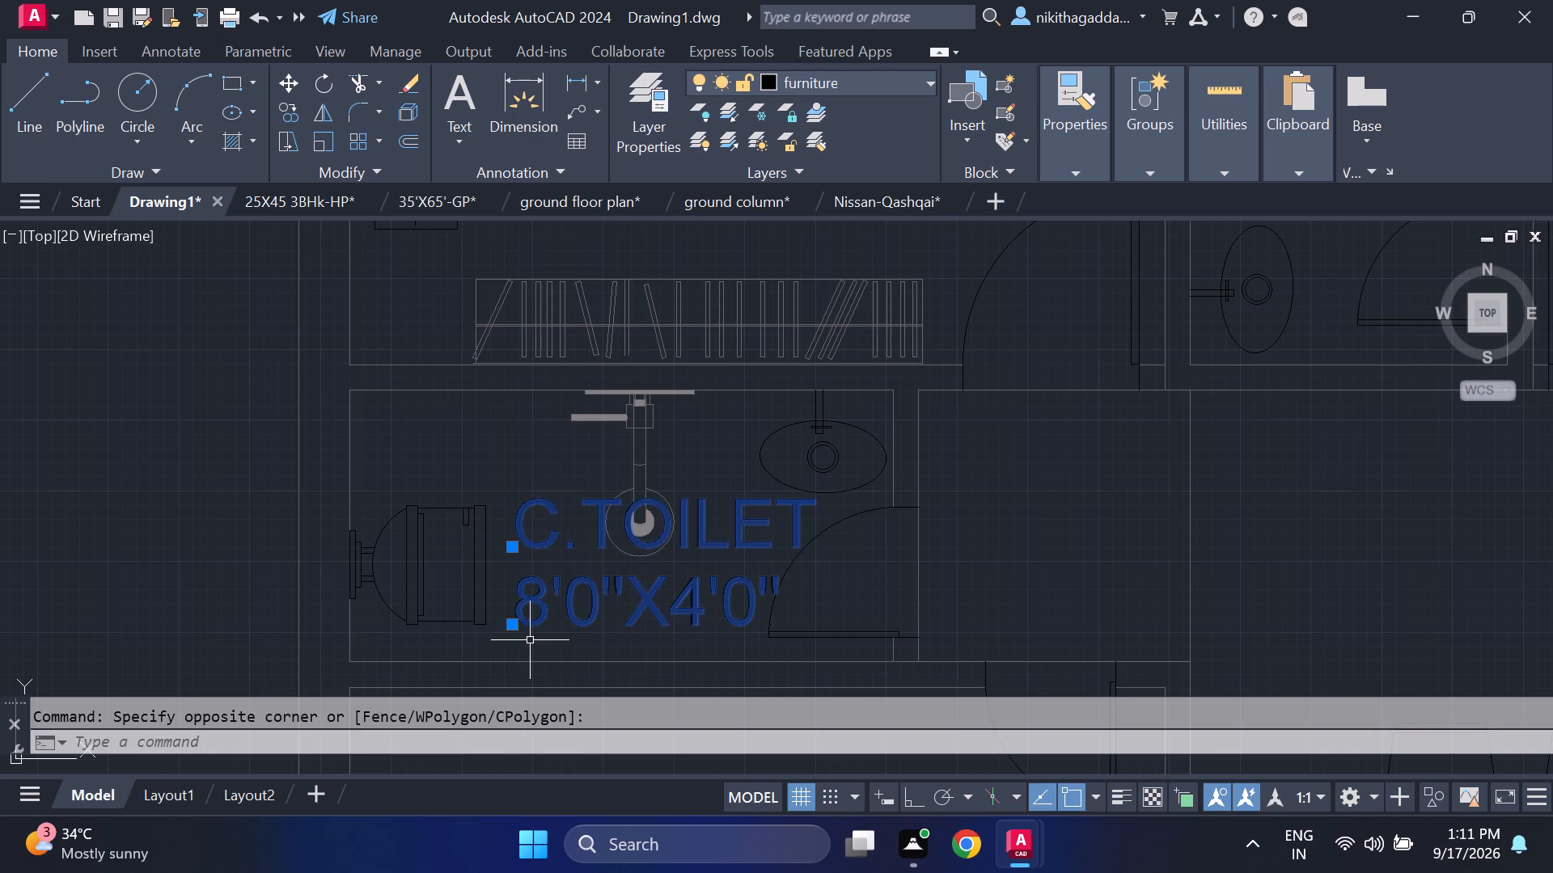
{"action": "type", "text": "SCALE"}
{"action": "key", "text": "Return"}
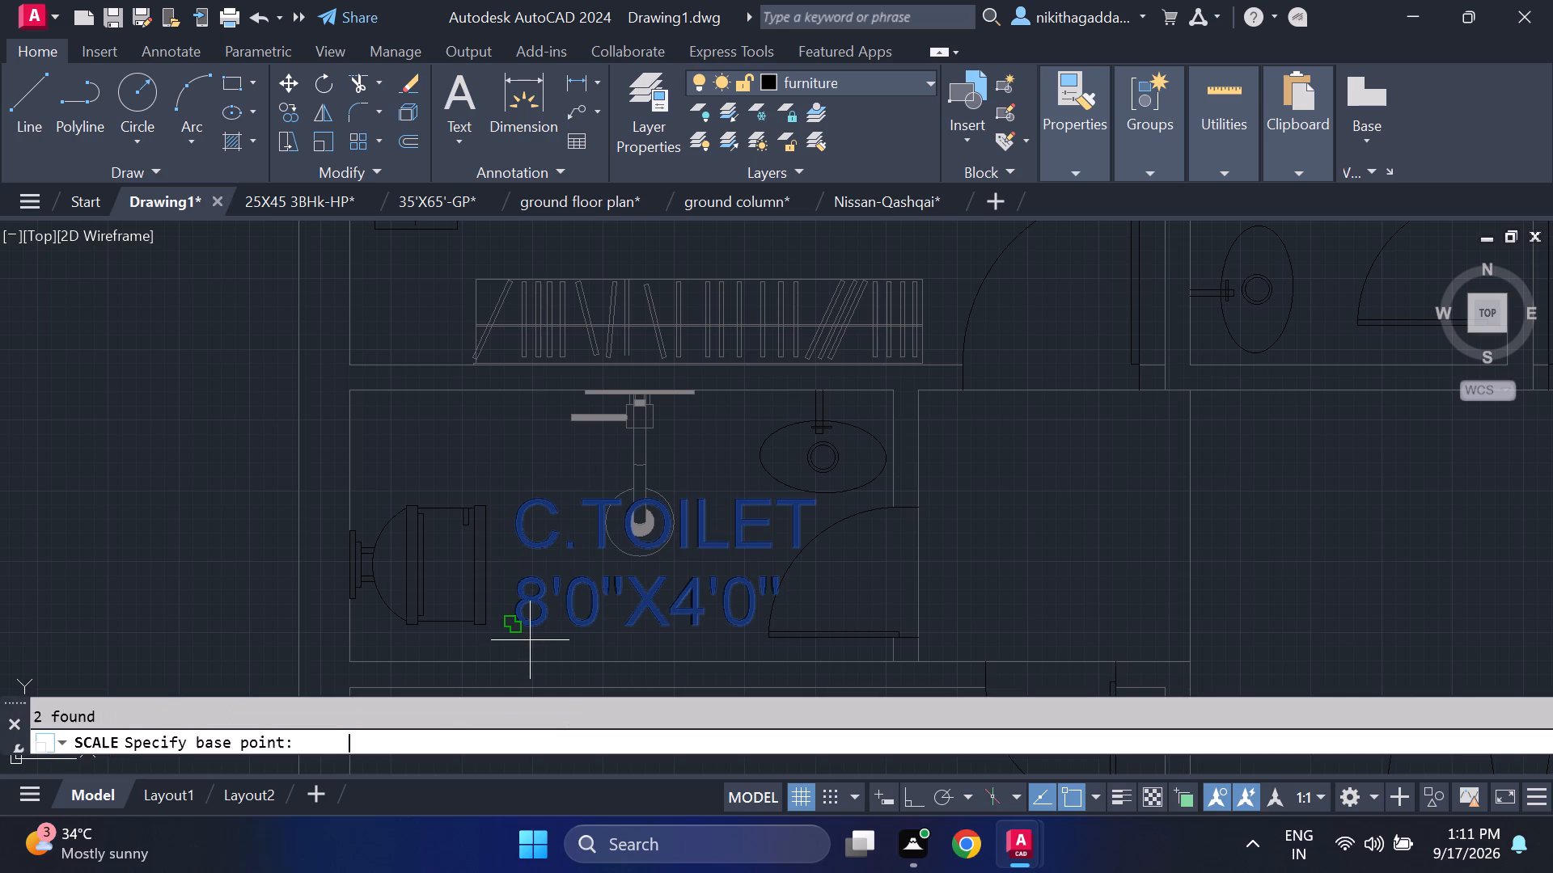
{"action": "left_click", "coordinate": [523, 624]}
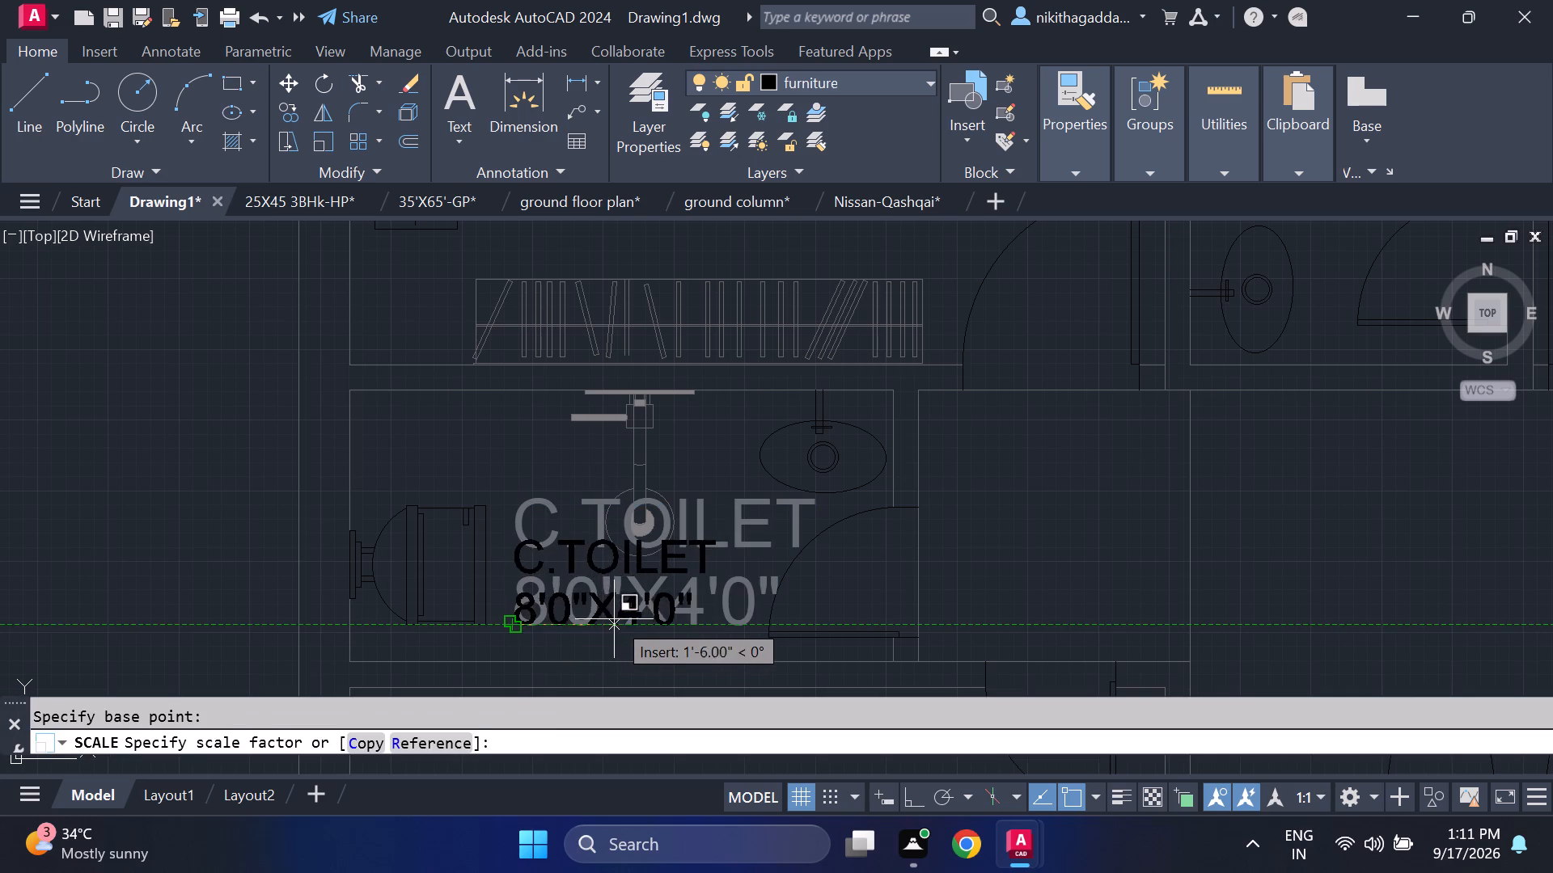
{"action": "left_click", "coordinate": [624, 614]}
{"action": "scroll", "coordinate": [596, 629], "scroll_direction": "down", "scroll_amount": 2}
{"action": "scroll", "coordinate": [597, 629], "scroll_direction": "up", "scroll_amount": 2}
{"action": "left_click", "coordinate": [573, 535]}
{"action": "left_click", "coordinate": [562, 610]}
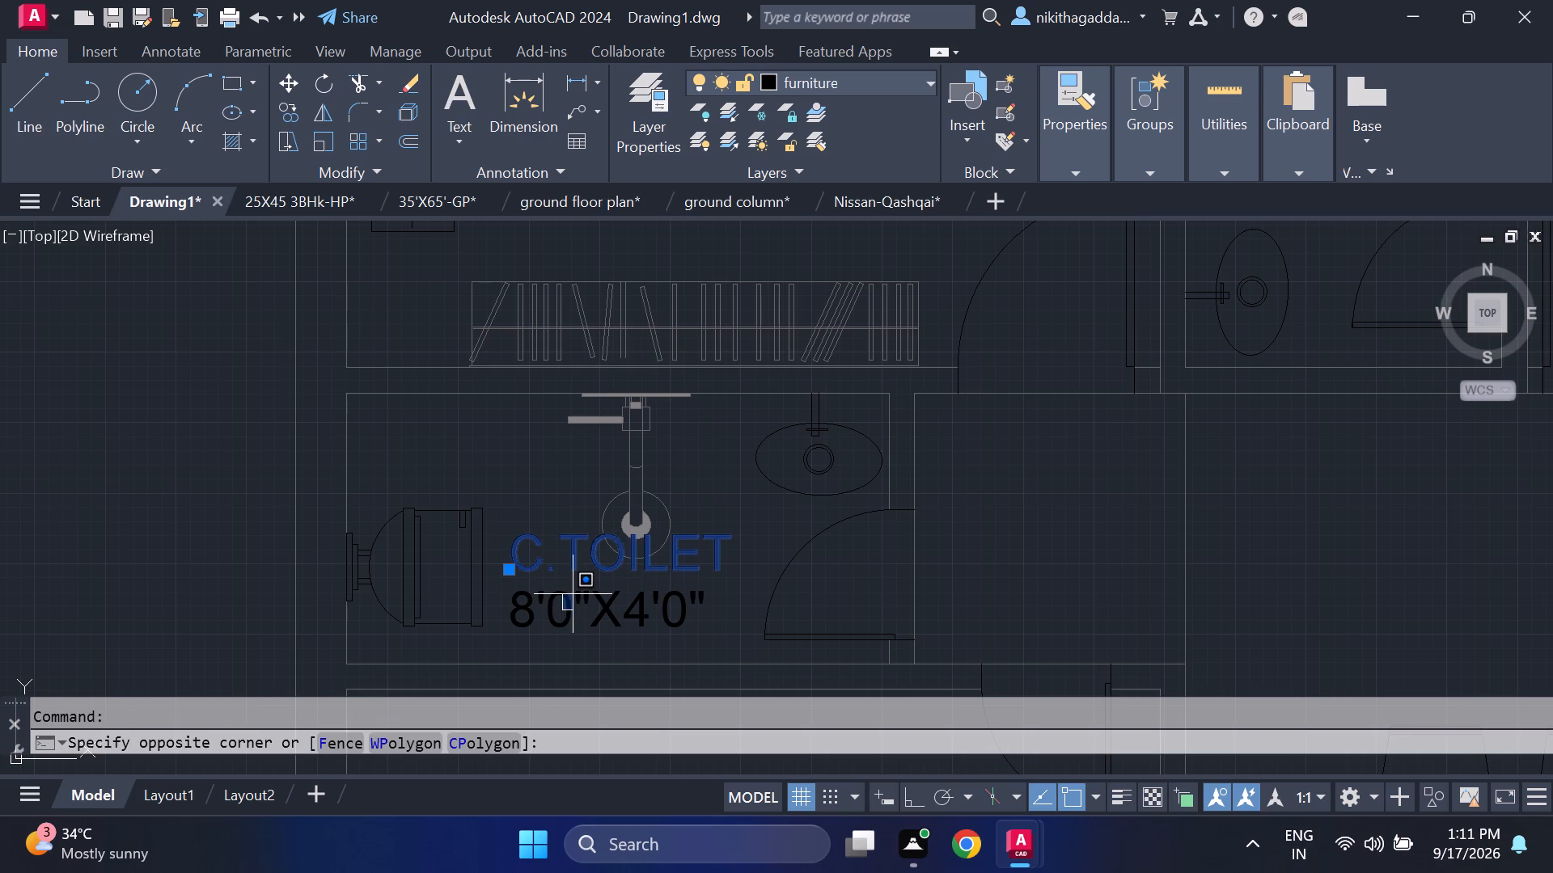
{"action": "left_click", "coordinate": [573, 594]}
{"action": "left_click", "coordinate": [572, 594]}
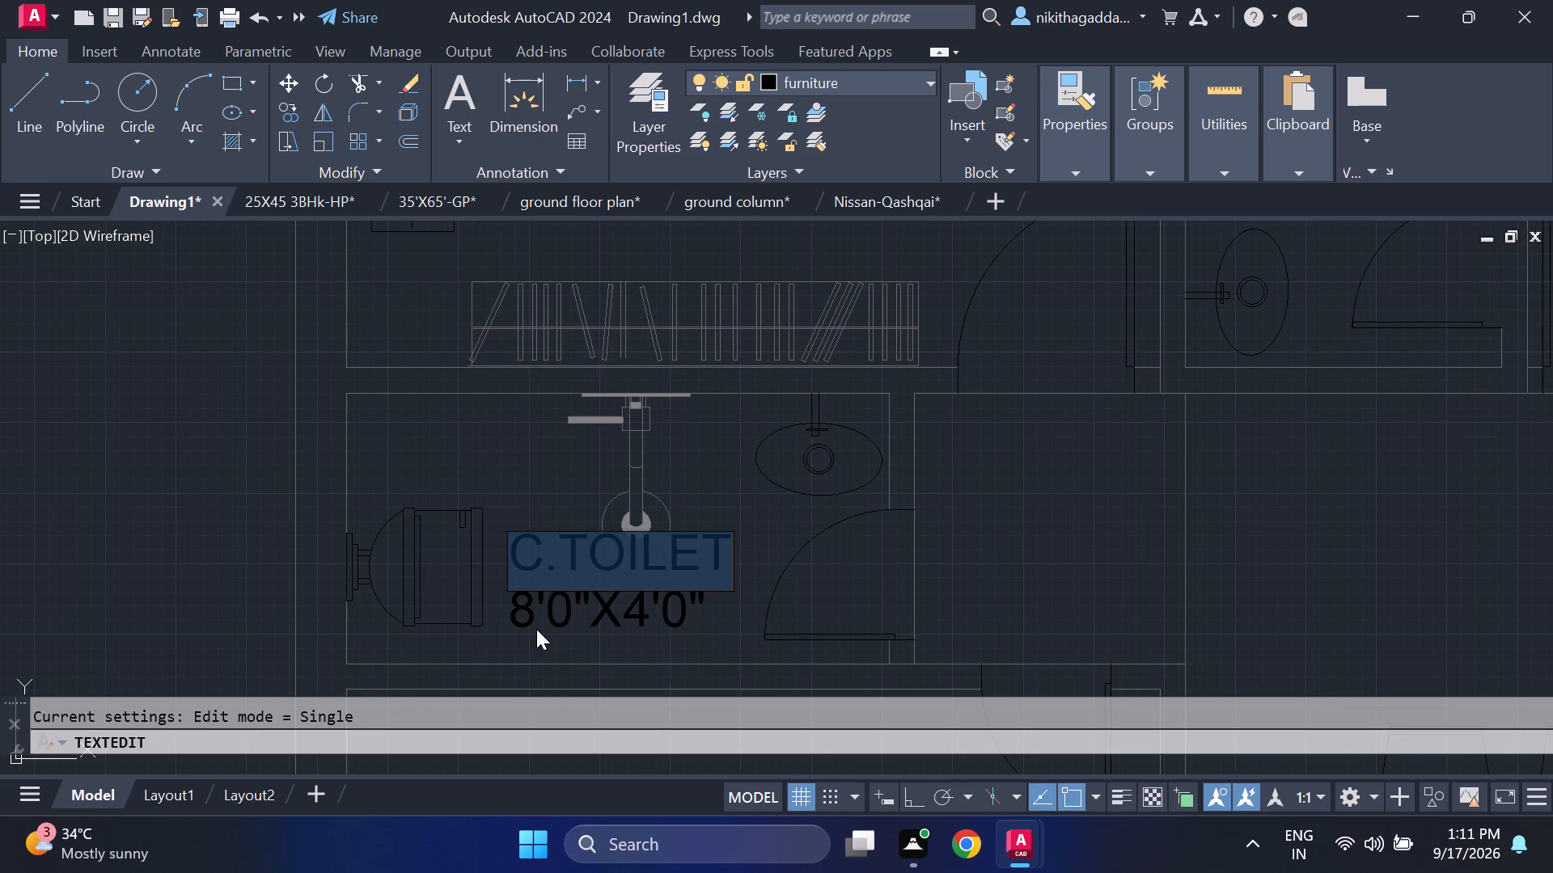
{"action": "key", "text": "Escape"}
Shift the reduced C.TOILET label and its size line slightly down and toward the door, clear of the shower.
{"action": "left_click_drag", "start_coordinate": [556, 508], "coordinate": [553, 515]}
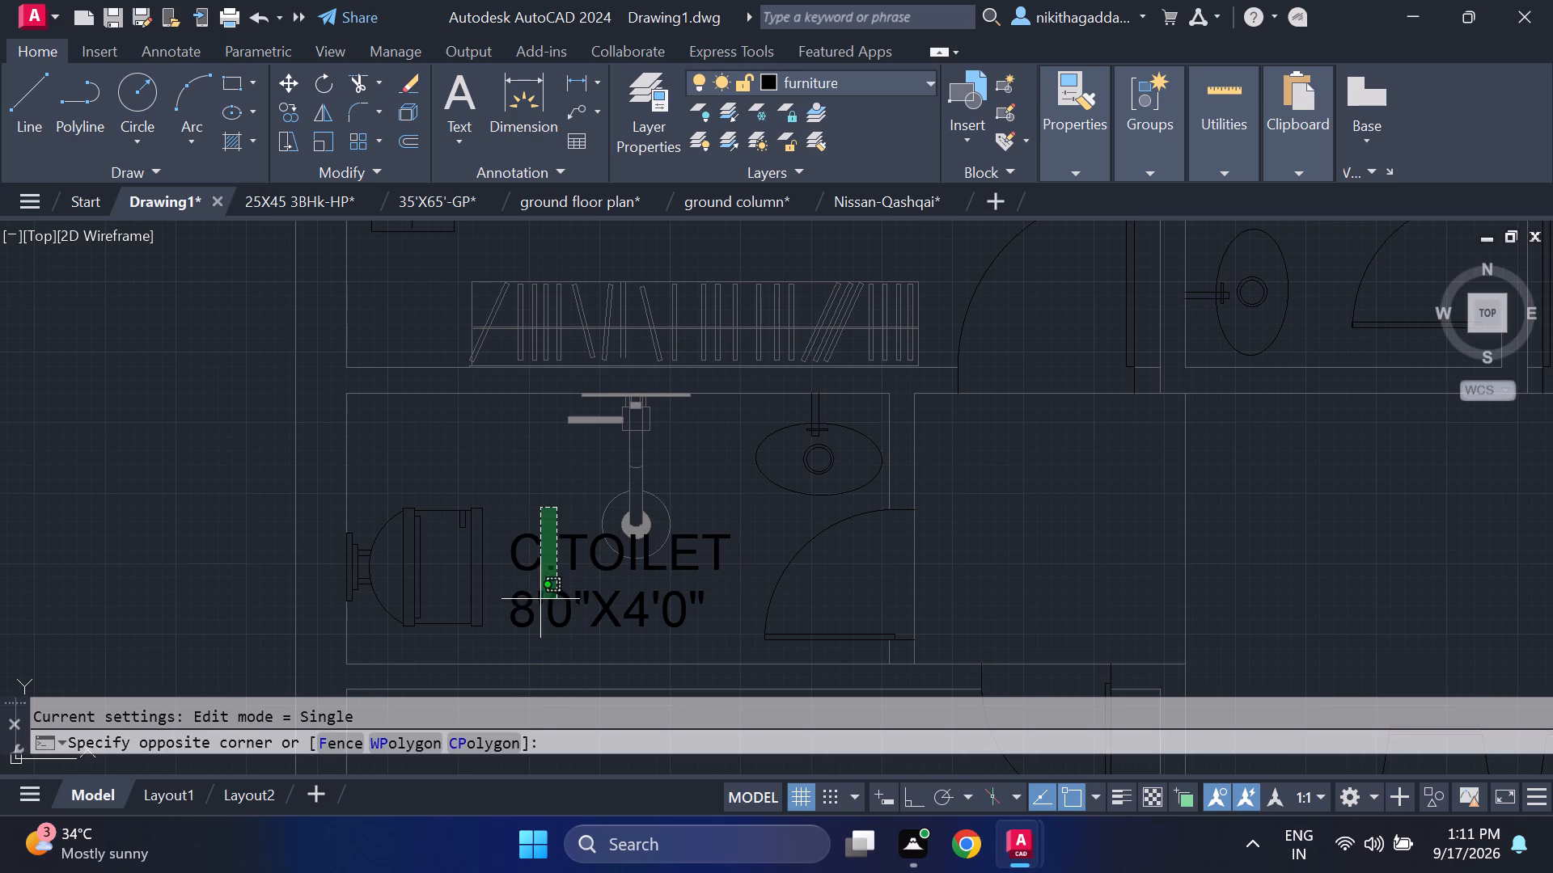
{"action": "left_click", "coordinate": [524, 635]}
{"action": "key", "text": "m"}
{"action": "key", "text": "Return"}
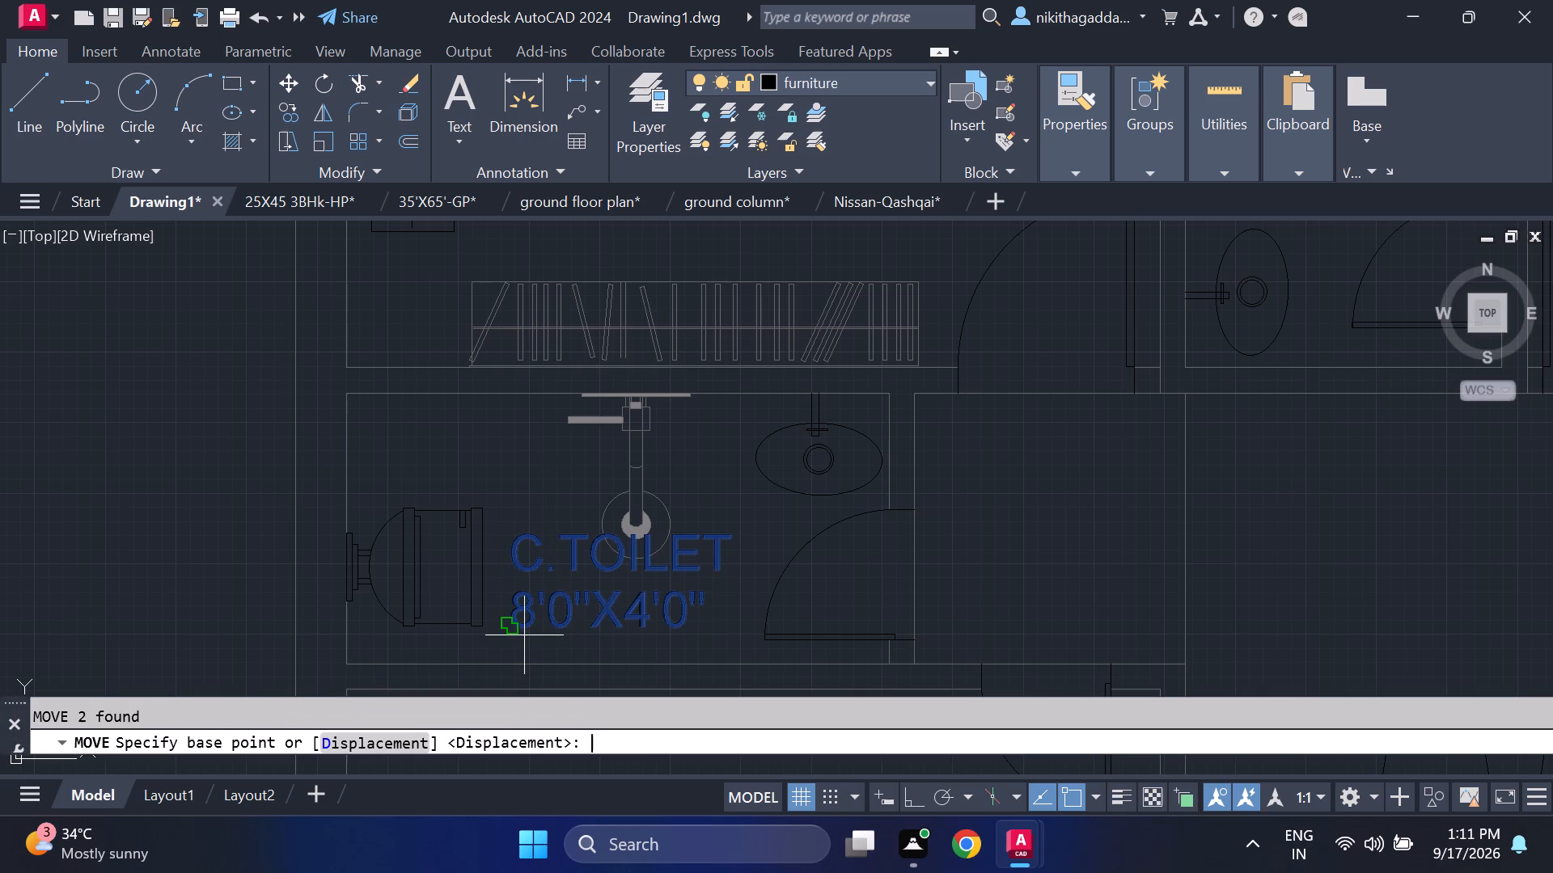
{"action": "left_click", "coordinate": [535, 569]}
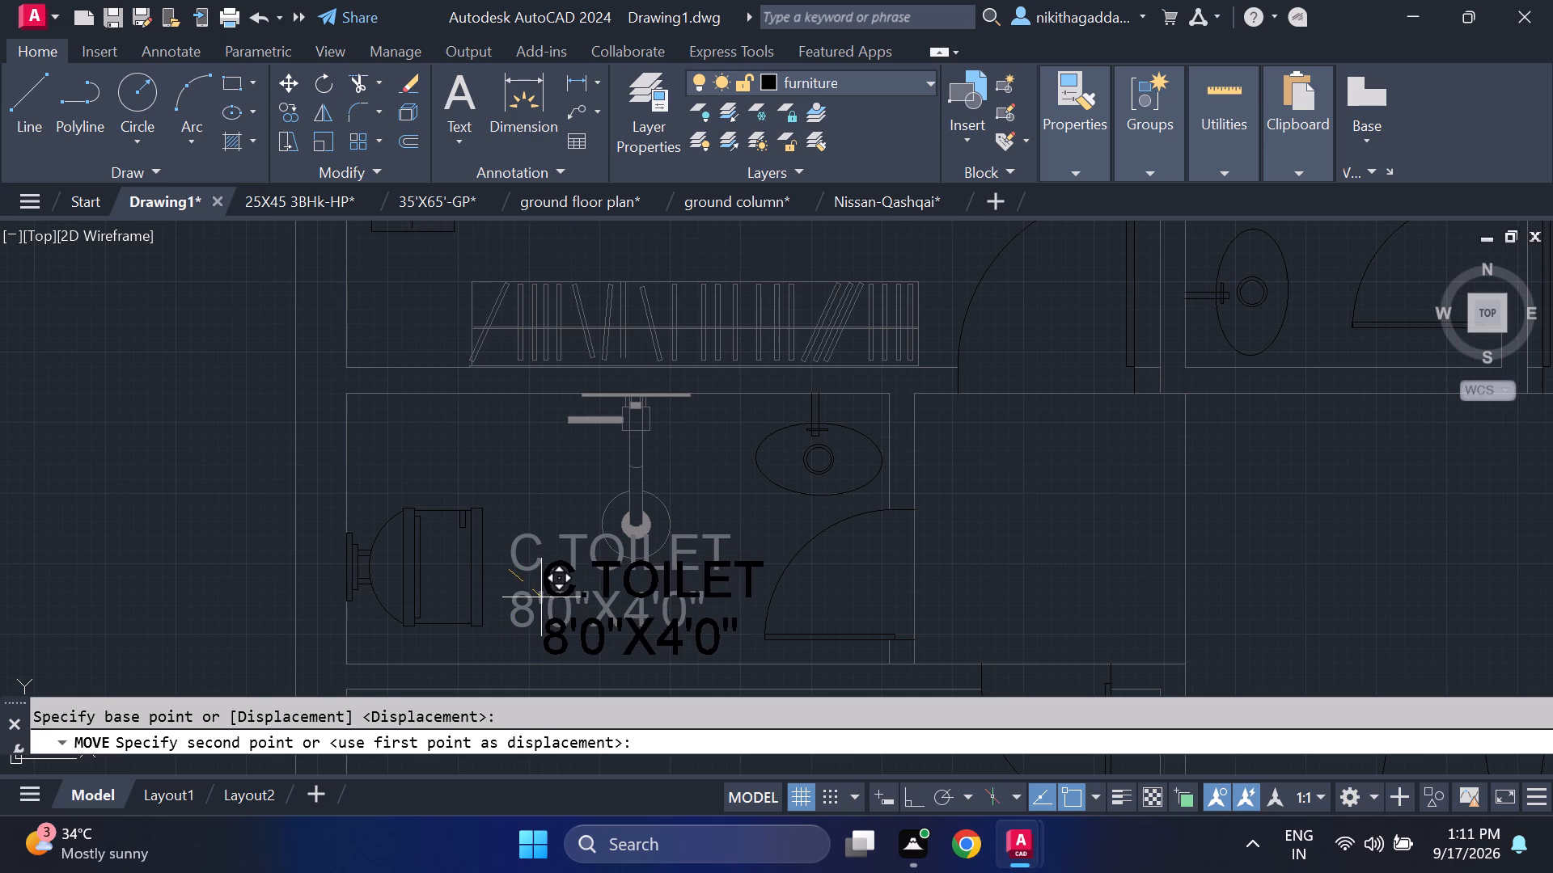
{"action": "left_click", "coordinate": [541, 597]}
Move the BEDROOM label with its 12'0"X12'0" size line into the upper-left bedroom, over the foot of the bed.
{"action": "scroll", "coordinate": [536, 595], "scroll_direction": "down", "scroll_amount": 2}
{"action": "middle_click_drag", "start_coordinate": [253, 643], "coordinate": [329, 550]}
{"action": "scroll", "coordinate": [184, 579], "scroll_direction": "down", "scroll_amount": 1}
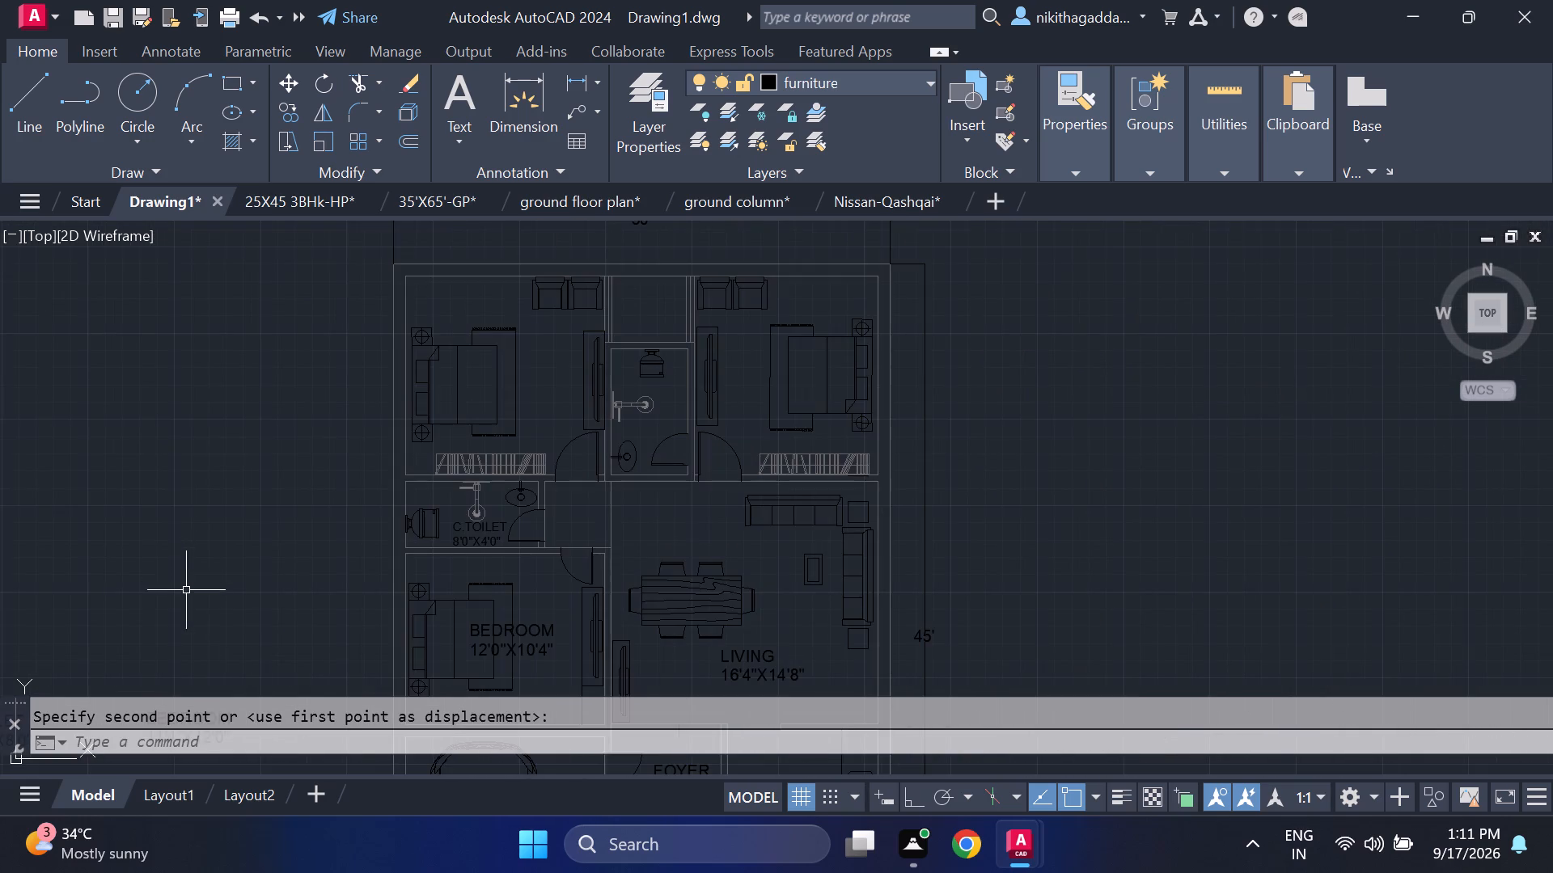
{"action": "scroll", "coordinate": [182, 616], "scroll_direction": "down", "scroll_amount": 2}
{"action": "middle_click_drag", "start_coordinate": [226, 618], "coordinate": [420, 521]}
{"action": "scroll", "coordinate": [367, 610], "scroll_direction": "up", "scroll_amount": 2}
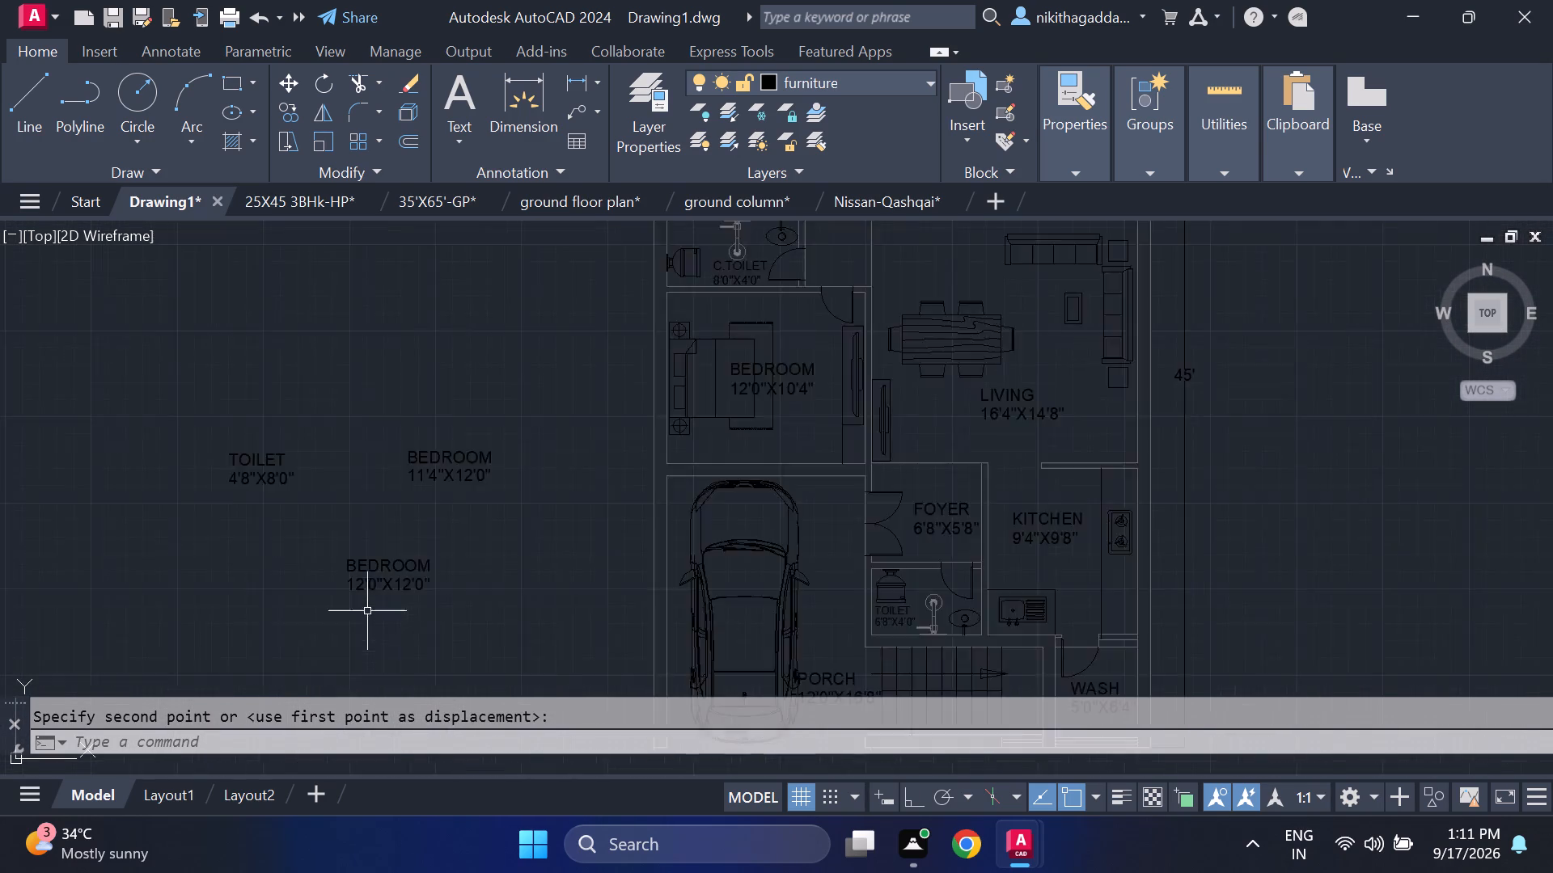
{"action": "scroll", "coordinate": [367, 611], "scroll_direction": "up", "scroll_amount": 1}
{"action": "left_click_drag", "start_coordinate": [494, 523], "coordinate": [482, 521]}
{"action": "left_click", "coordinate": [196, 648]}
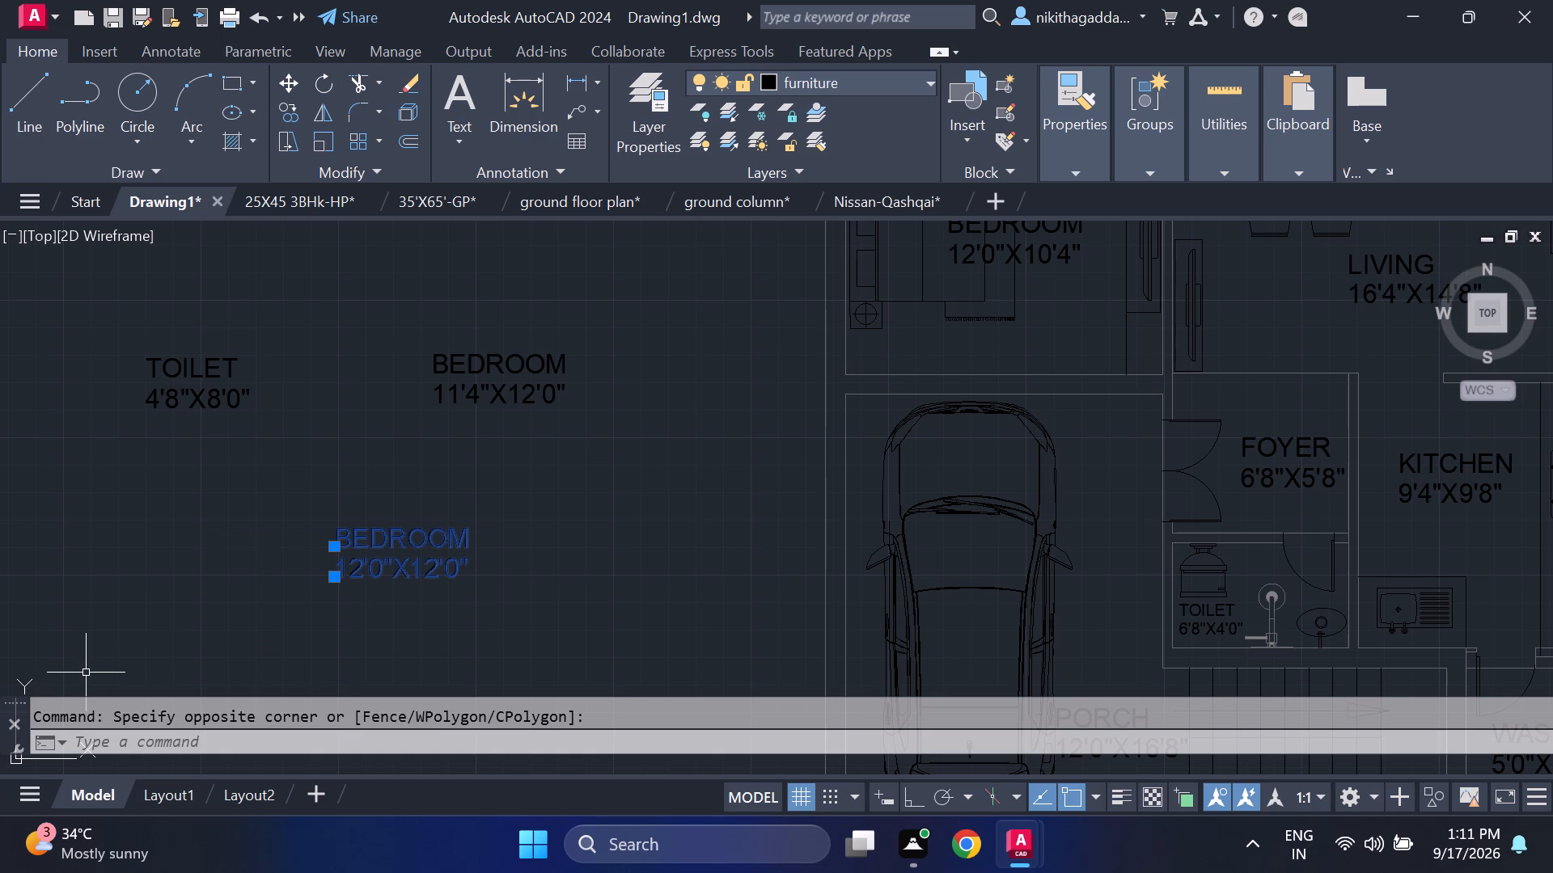
{"action": "key", "text": "m"}
{"action": "key", "text": "Return"}
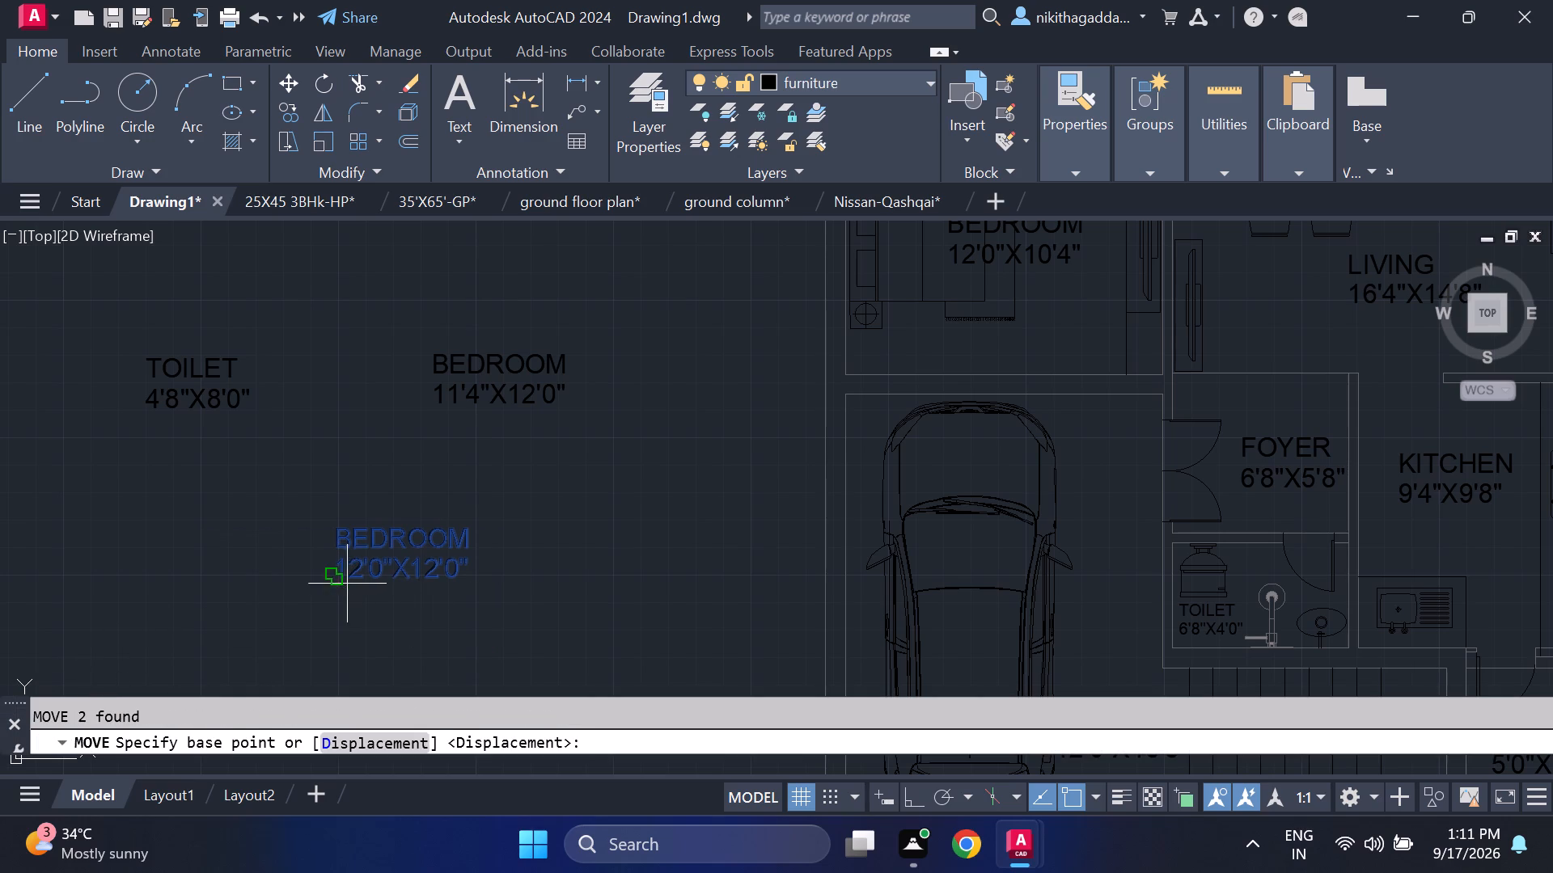
{"action": "left_click", "coordinate": [345, 583]}
{"action": "scroll", "coordinate": [598, 482], "scroll_direction": "down", "scroll_amount": 2}
{"action": "middle_click_drag", "start_coordinate": [598, 483], "coordinate": [479, 708]}
{"action": "scroll", "coordinate": [641, 445], "scroll_direction": "up", "scroll_amount": 3}
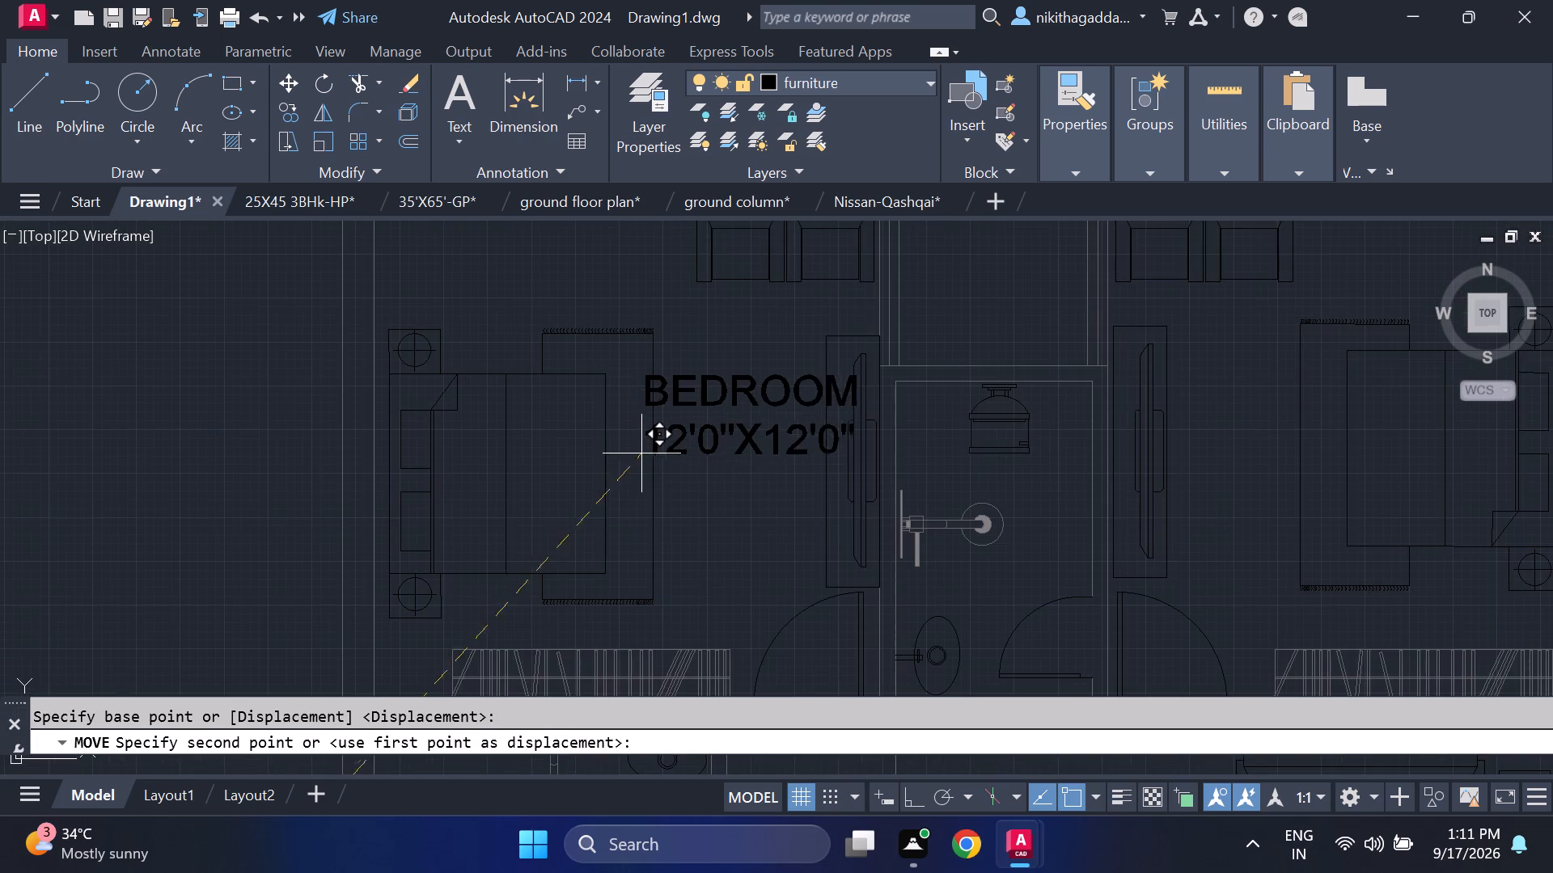
{"action": "scroll", "coordinate": [652, 474], "scroll_direction": "up", "scroll_amount": 1}
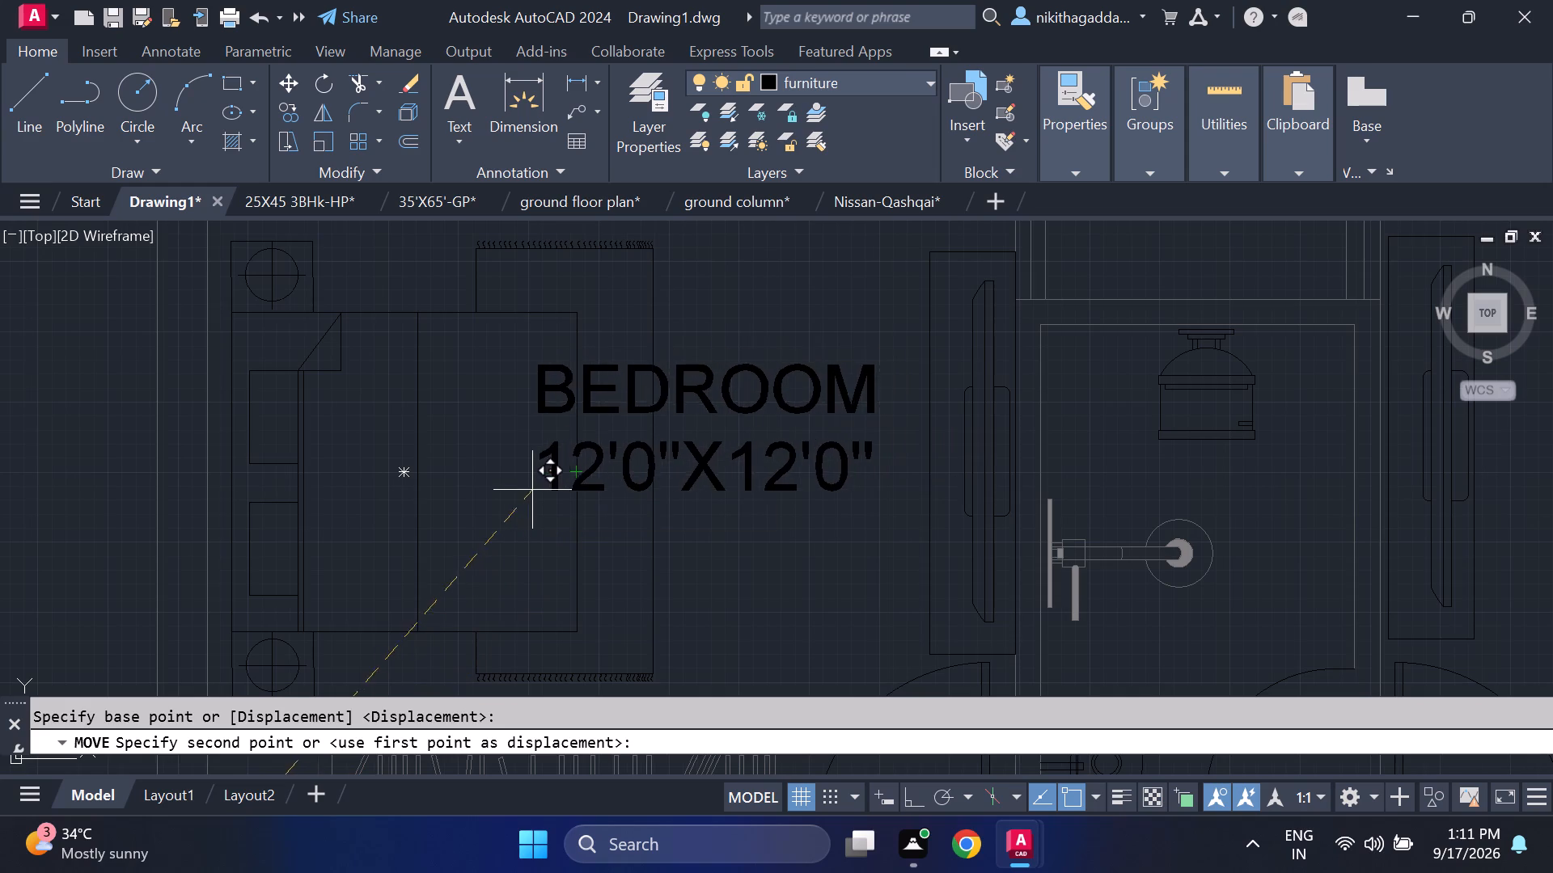
{"action": "left_click", "coordinate": [509, 491]}
Rotate the TOILET label and its 4'8"X8'0" size line to 270 degrees with Ortho on, so they read vertically downward.
{"action": "scroll", "coordinate": [499, 498], "scroll_direction": "down", "scroll_amount": 4}
{"action": "middle_click_drag", "start_coordinate": [239, 600], "coordinate": [491, 380]}
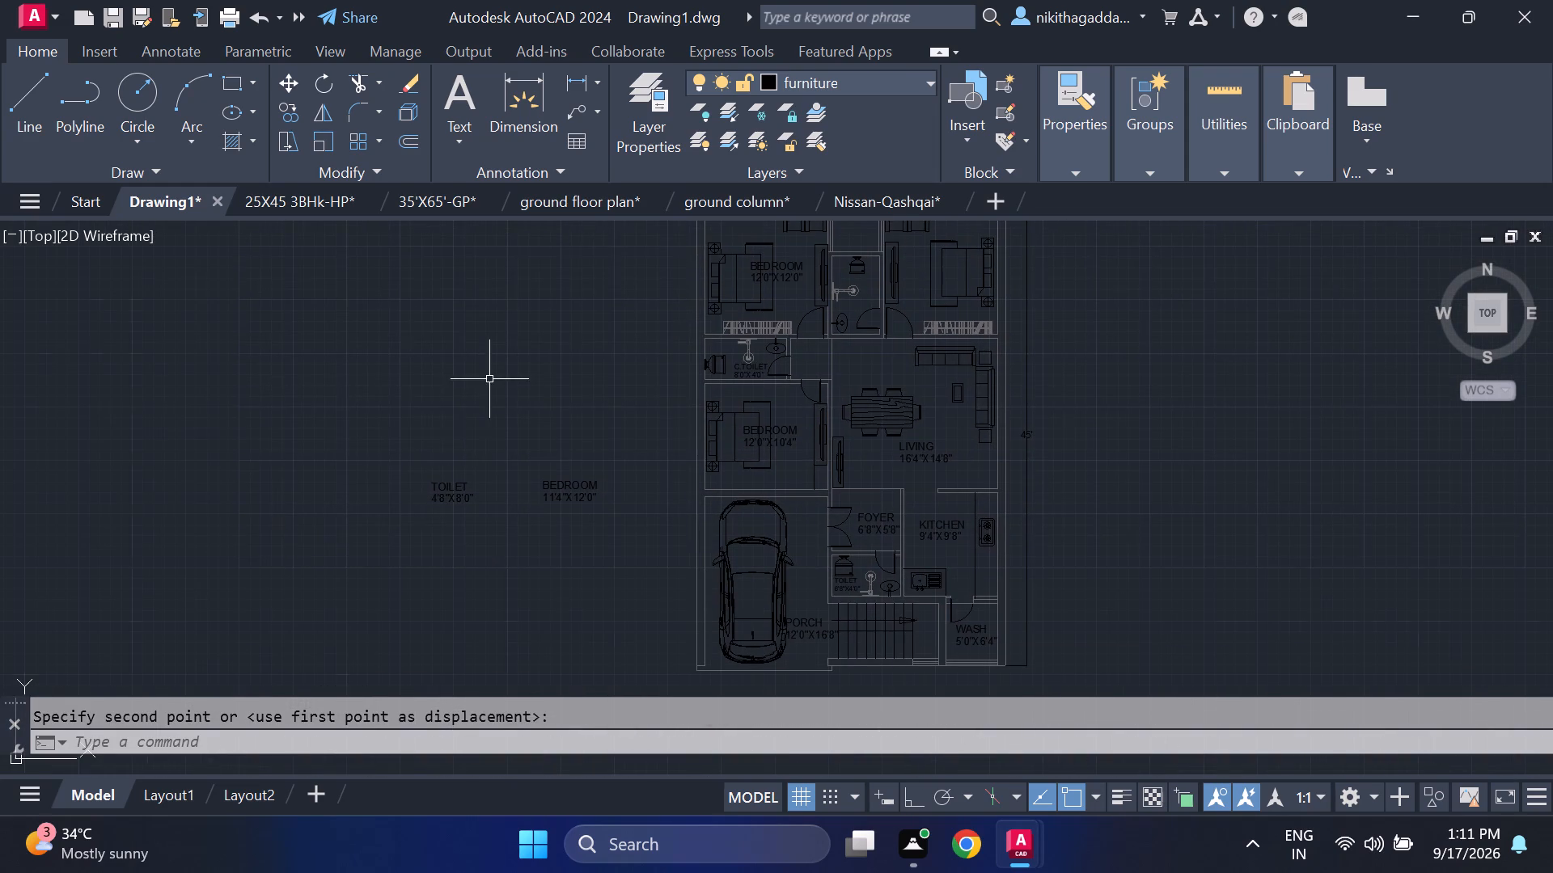
{"action": "scroll", "coordinate": [441, 485], "scroll_direction": "up", "scroll_amount": 3}
{"action": "left_click_drag", "start_coordinate": [534, 433], "coordinate": [501, 475]}
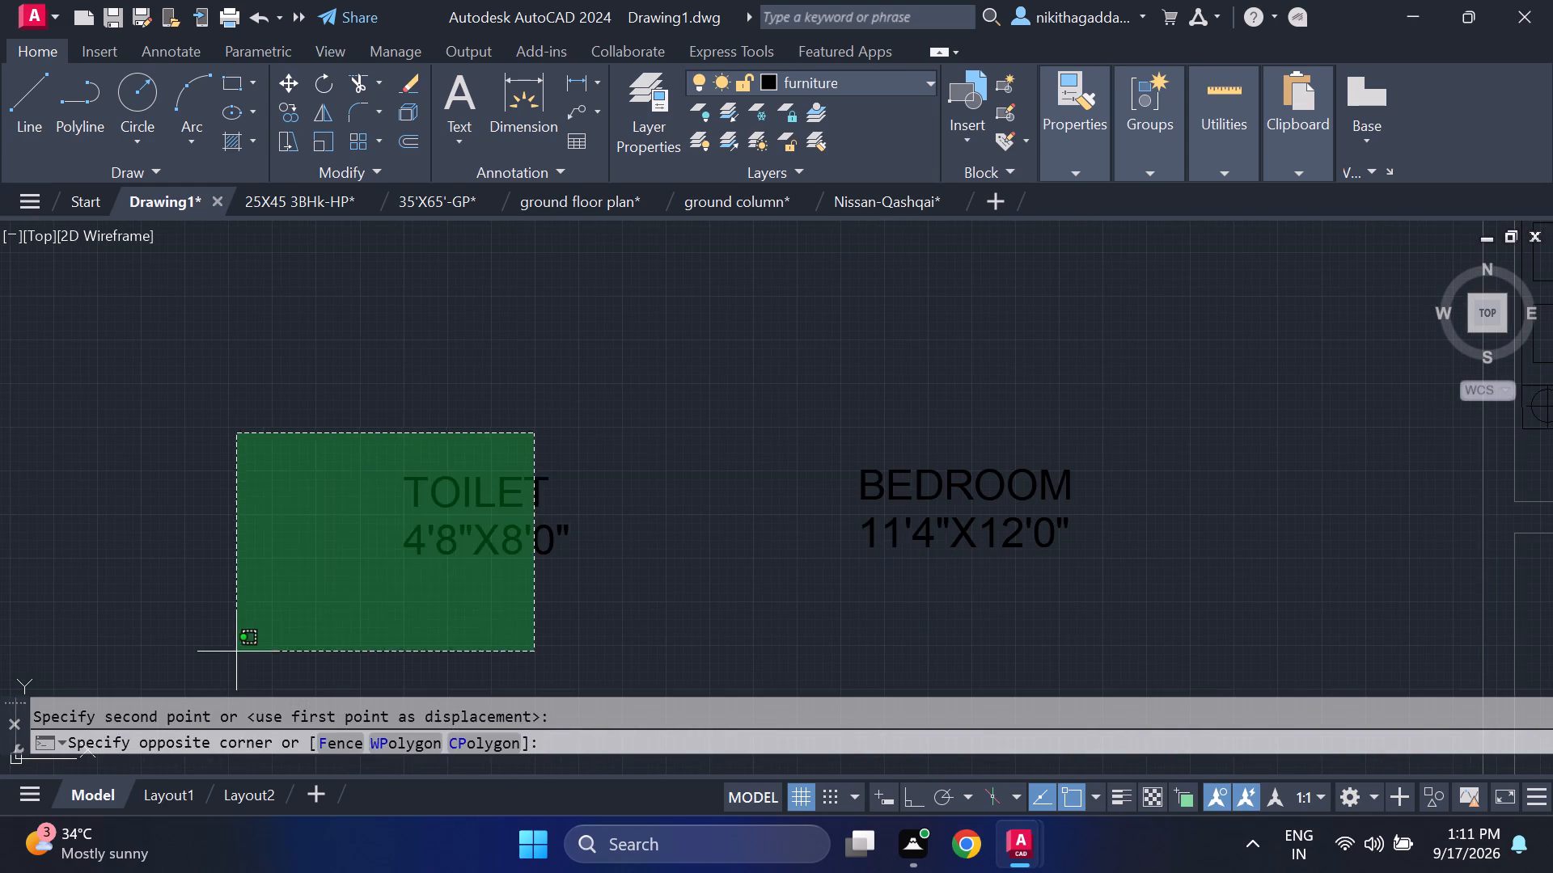
{"action": "left_click", "coordinate": [235, 652]}
{"action": "type", "text": "RO"}
{"action": "key", "text": "Return"}
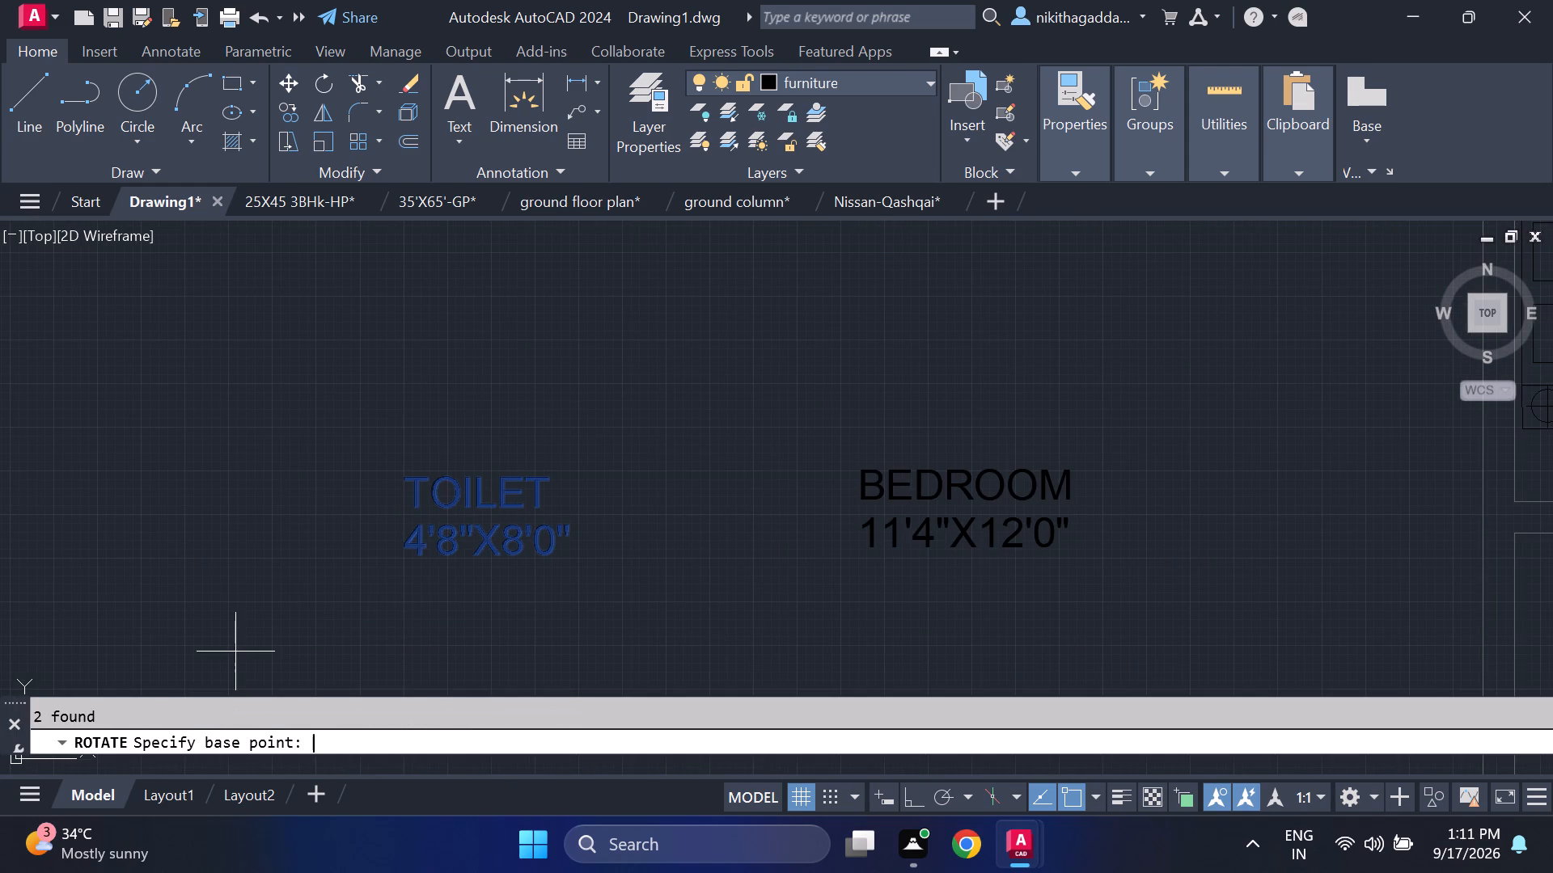
{"action": "left_click", "coordinate": [478, 555]}
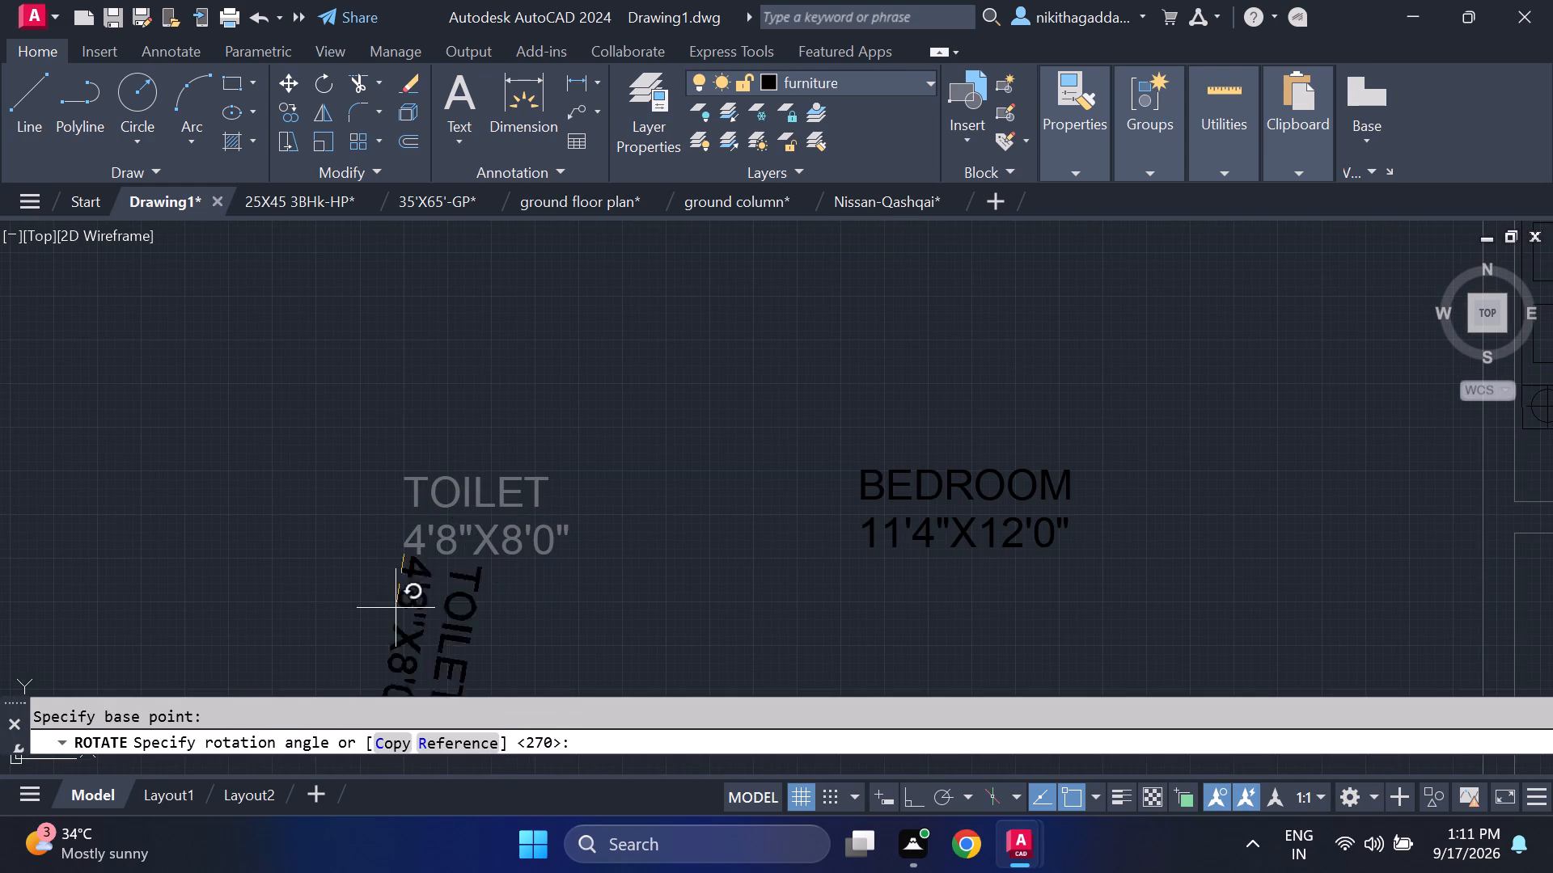
{"action": "middle_click_drag", "start_coordinate": [425, 660], "coordinate": [417, 495]}
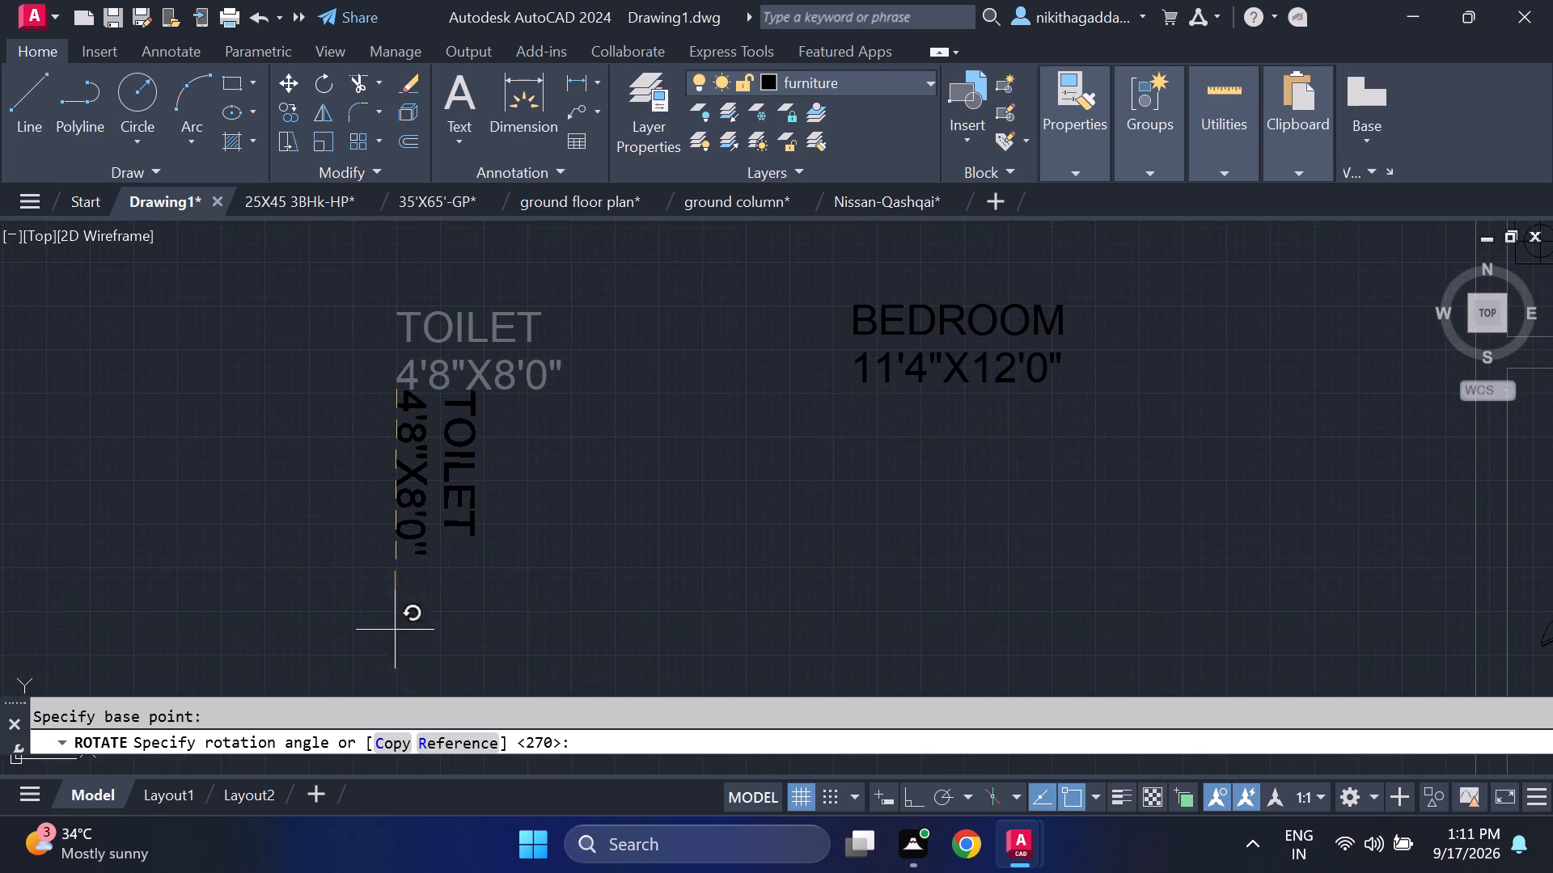
{"action": "key", "text": "F8"}
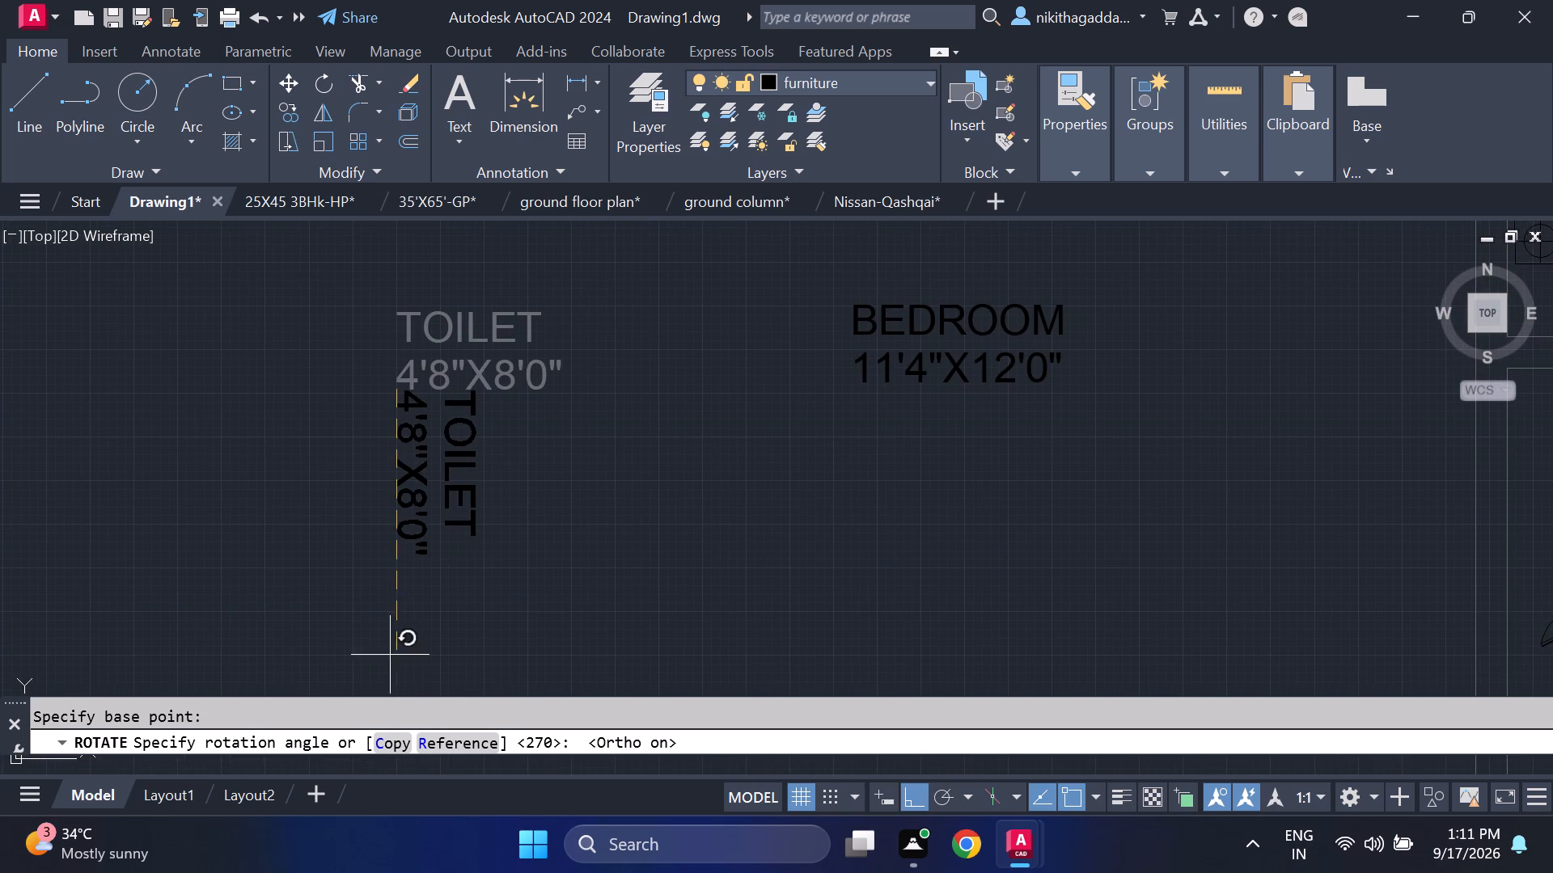
{"action": "left_click", "coordinate": [406, 643]}
Scale the vertical TOILET label and its 4'8"X8'0" size line down to about 70 percent.
{"action": "left_click_drag", "start_coordinate": [523, 380], "coordinate": [514, 376]}
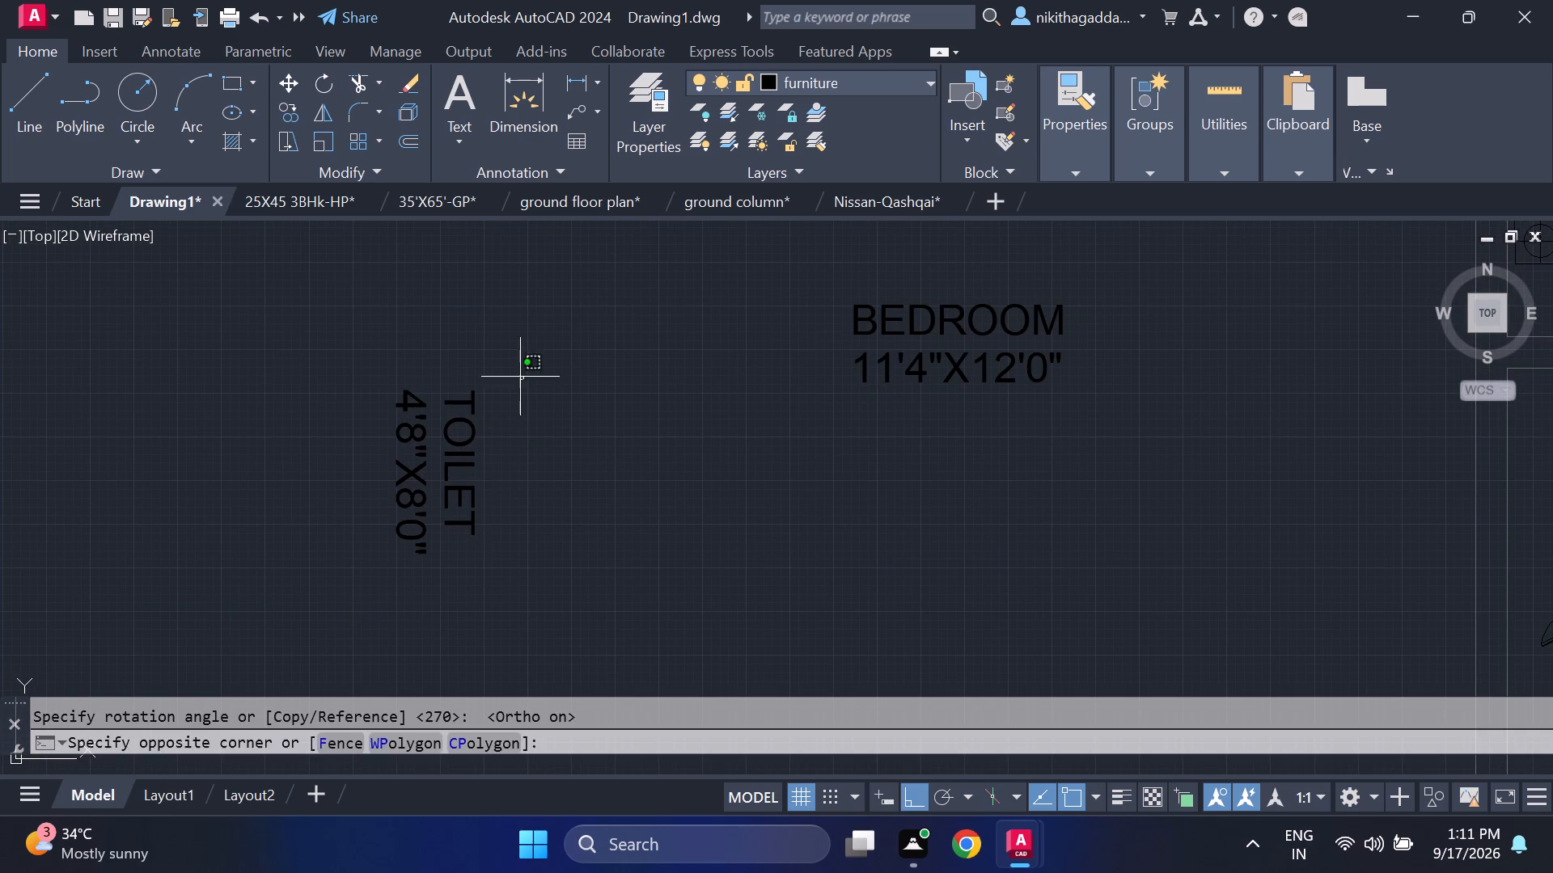
{"action": "left_click_drag", "start_coordinate": [514, 376], "coordinate": [401, 411]}
{"action": "left_click", "coordinate": [182, 609]}
{"action": "type", "text": "SCALE"}
{"action": "key", "text": "Return"}
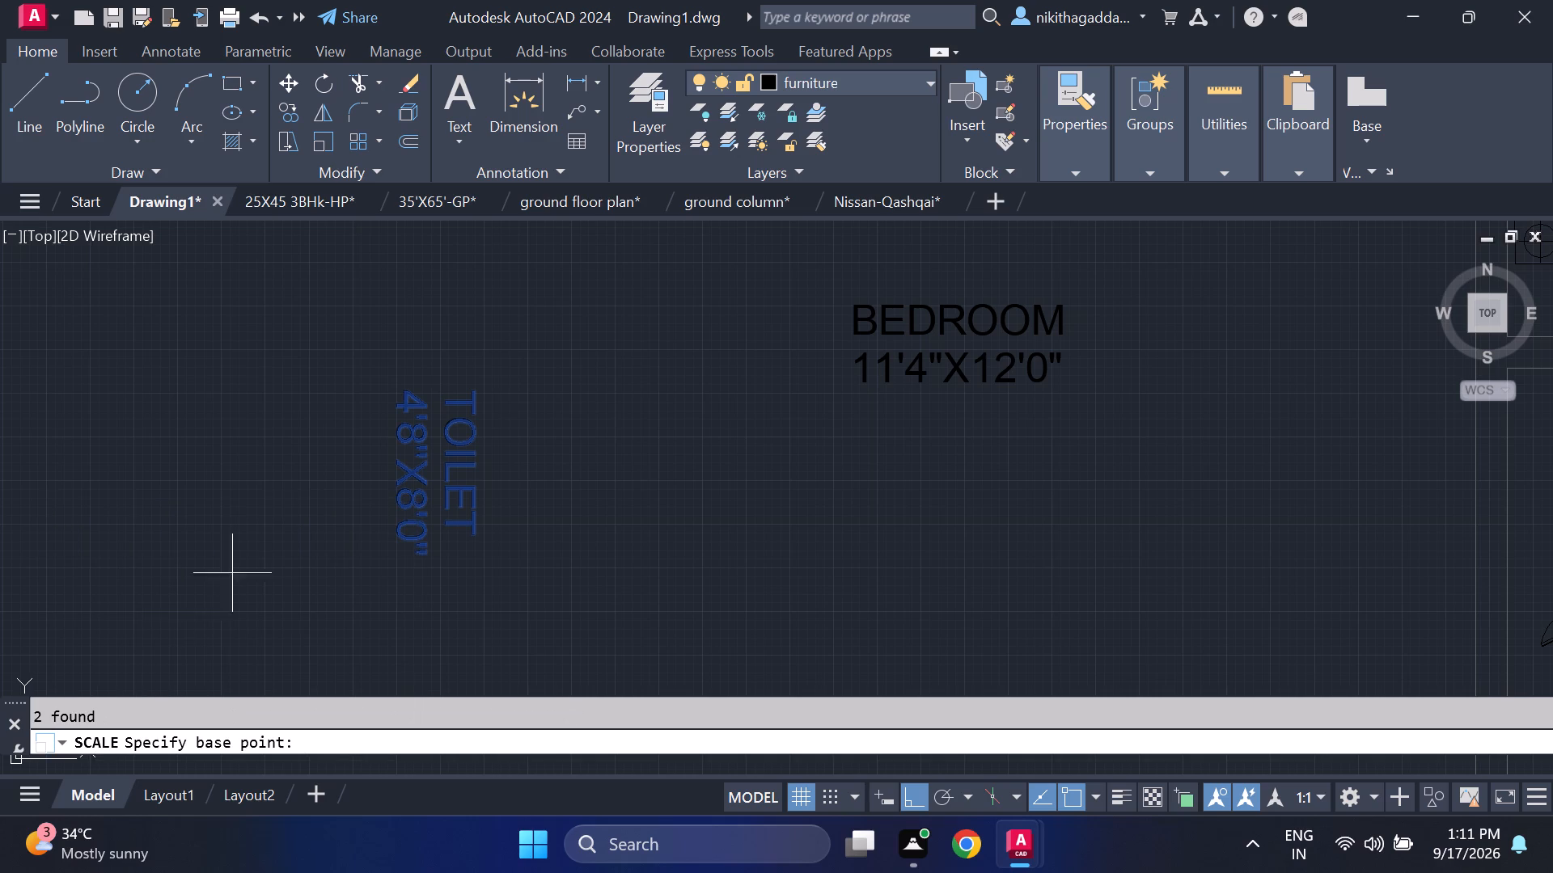
{"action": "left_click", "coordinate": [391, 475]}
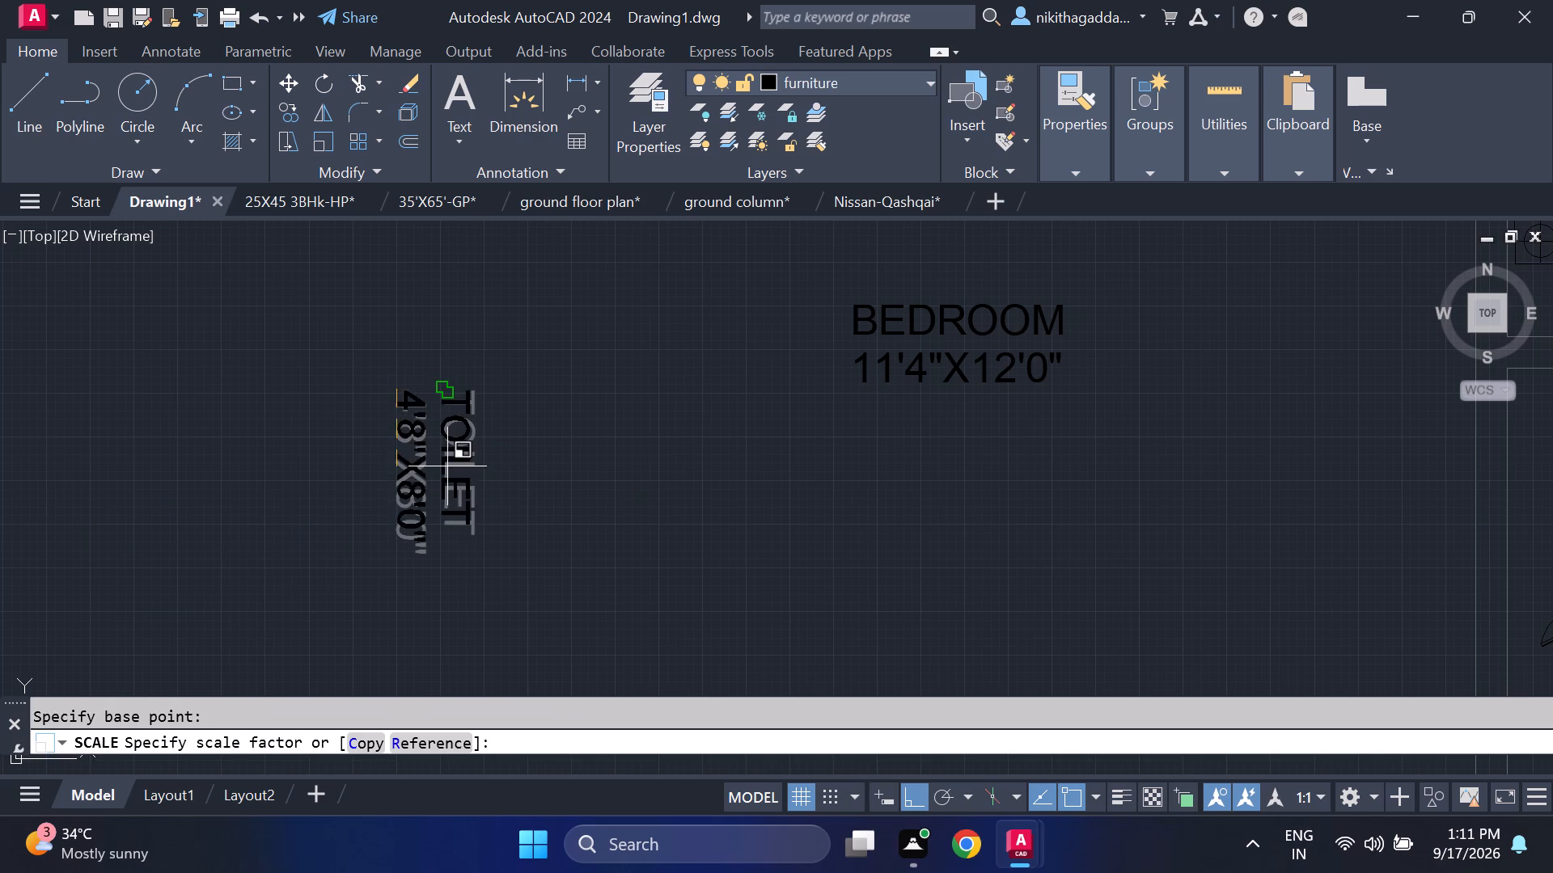
{"action": "left_click", "coordinate": [365, 448]}
Move the vertical TOILET label with its 4'8"X8'0" size line into the toilet between the upper bedrooms, beside the shower, with Ortho off.
{"action": "left_click_drag", "start_coordinate": [501, 369], "coordinate": [493, 374]}
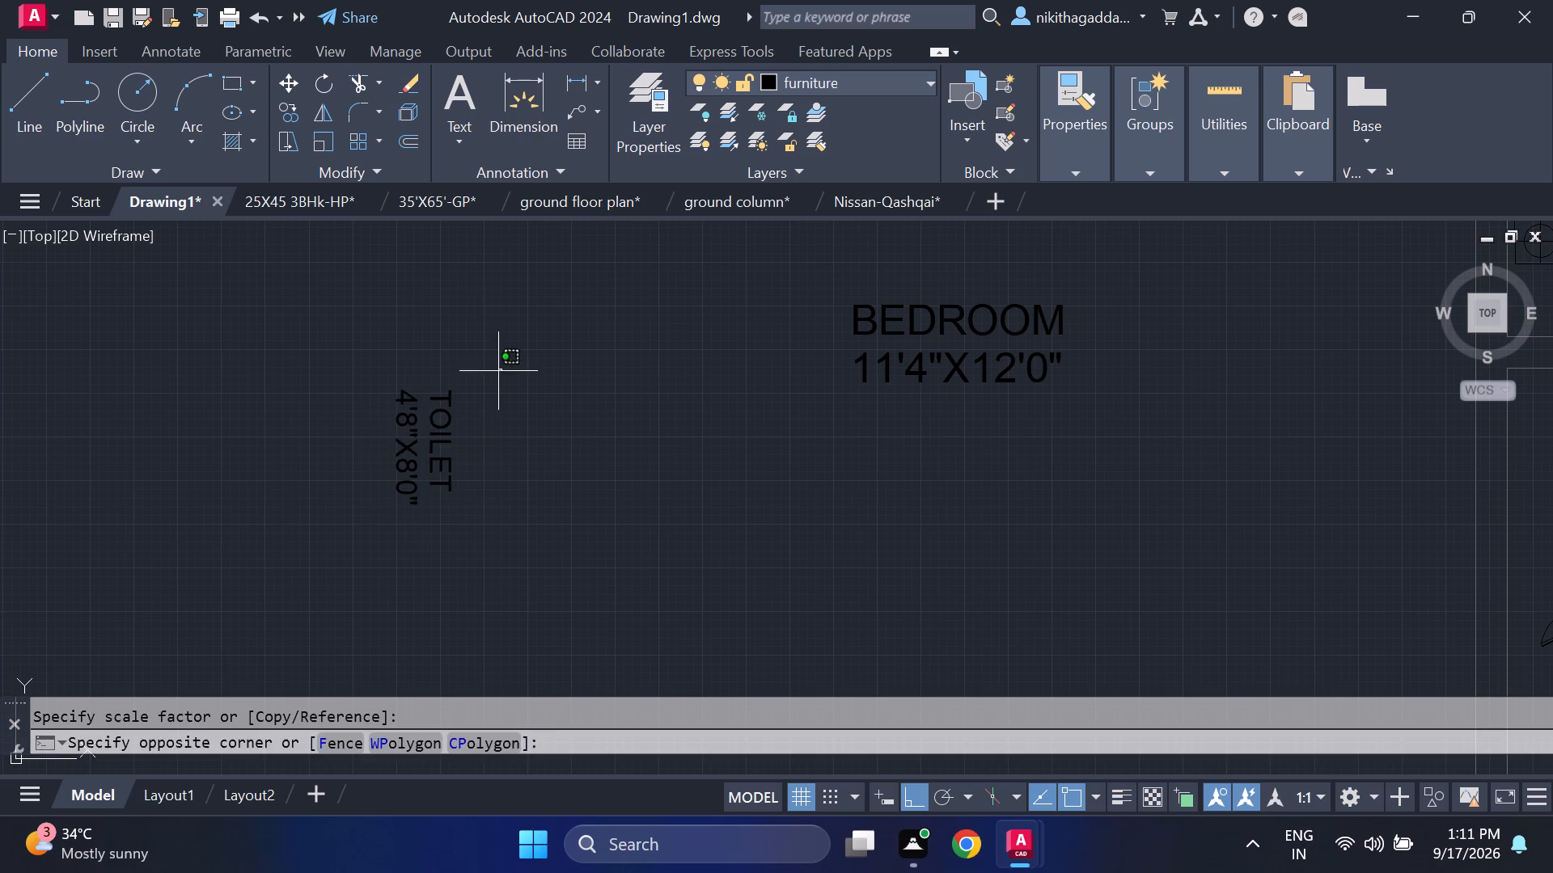
{"action": "left_click_drag", "start_coordinate": [493, 374], "coordinate": [444, 415]}
{"action": "left_click", "coordinate": [202, 601]}
{"action": "key", "text": "m"}
{"action": "key", "text": "Return"}
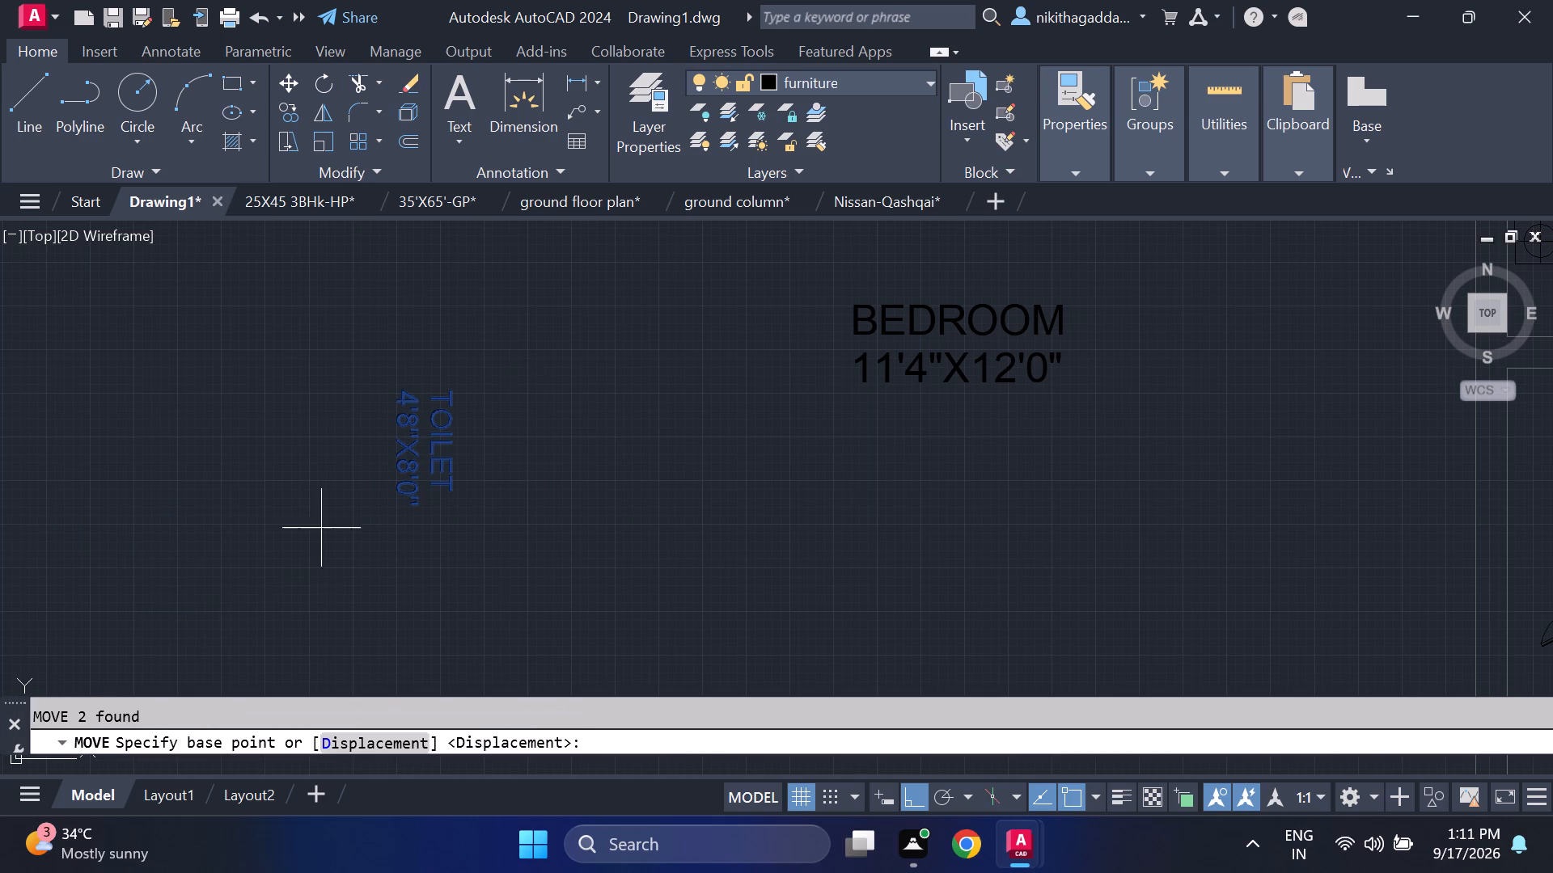
{"action": "left_click", "coordinate": [388, 446]}
{"action": "scroll", "coordinate": [847, 332], "scroll_direction": "down", "scroll_amount": 1}
{"action": "middle_click_drag", "start_coordinate": [806, 365], "coordinate": [54, 652]}
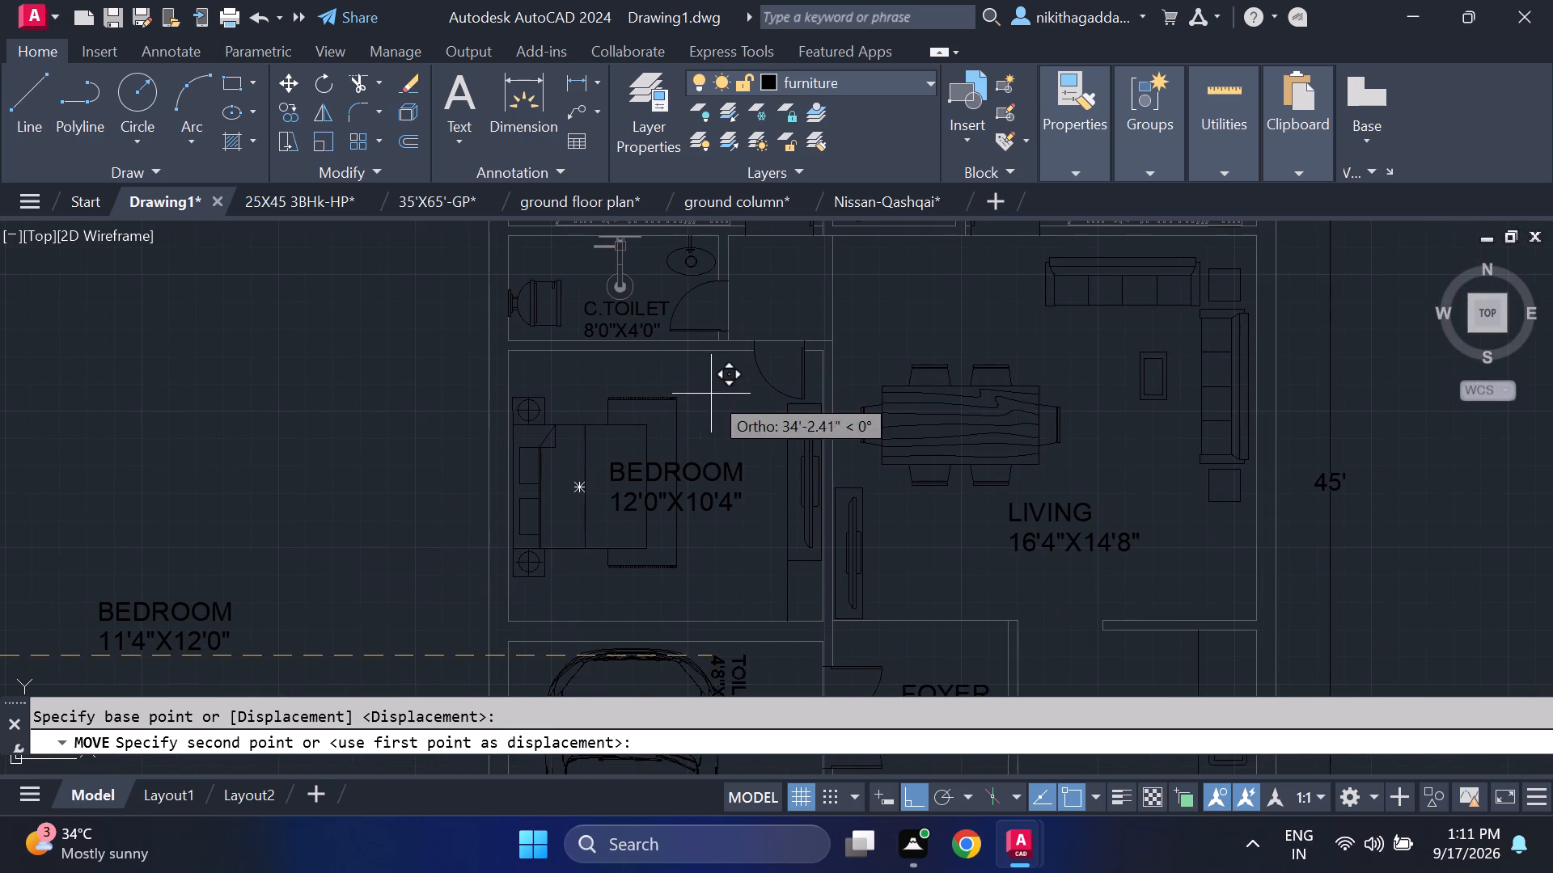
{"action": "key", "text": "F8"}
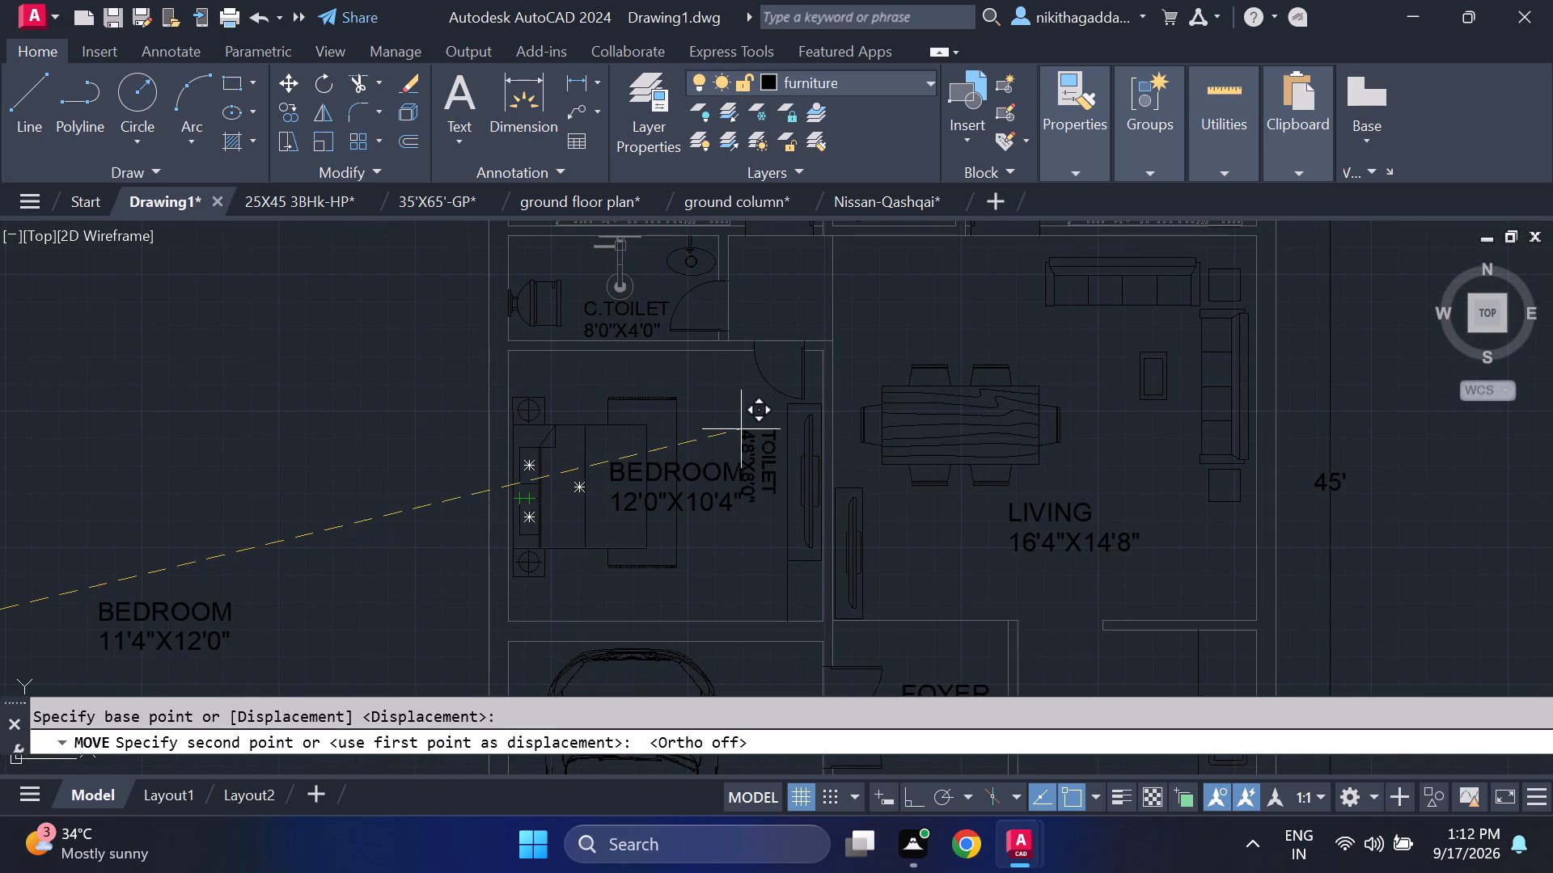
{"action": "middle_click_drag", "start_coordinate": [762, 419], "coordinate": [668, 611]}
{"action": "scroll", "coordinate": [747, 466], "scroll_direction": "down", "scroll_amount": 1}
{"action": "scroll", "coordinate": [744, 436], "scroll_direction": "up", "scroll_amount": 2}
{"action": "scroll", "coordinate": [787, 362], "scroll_direction": "up", "scroll_amount": 1}
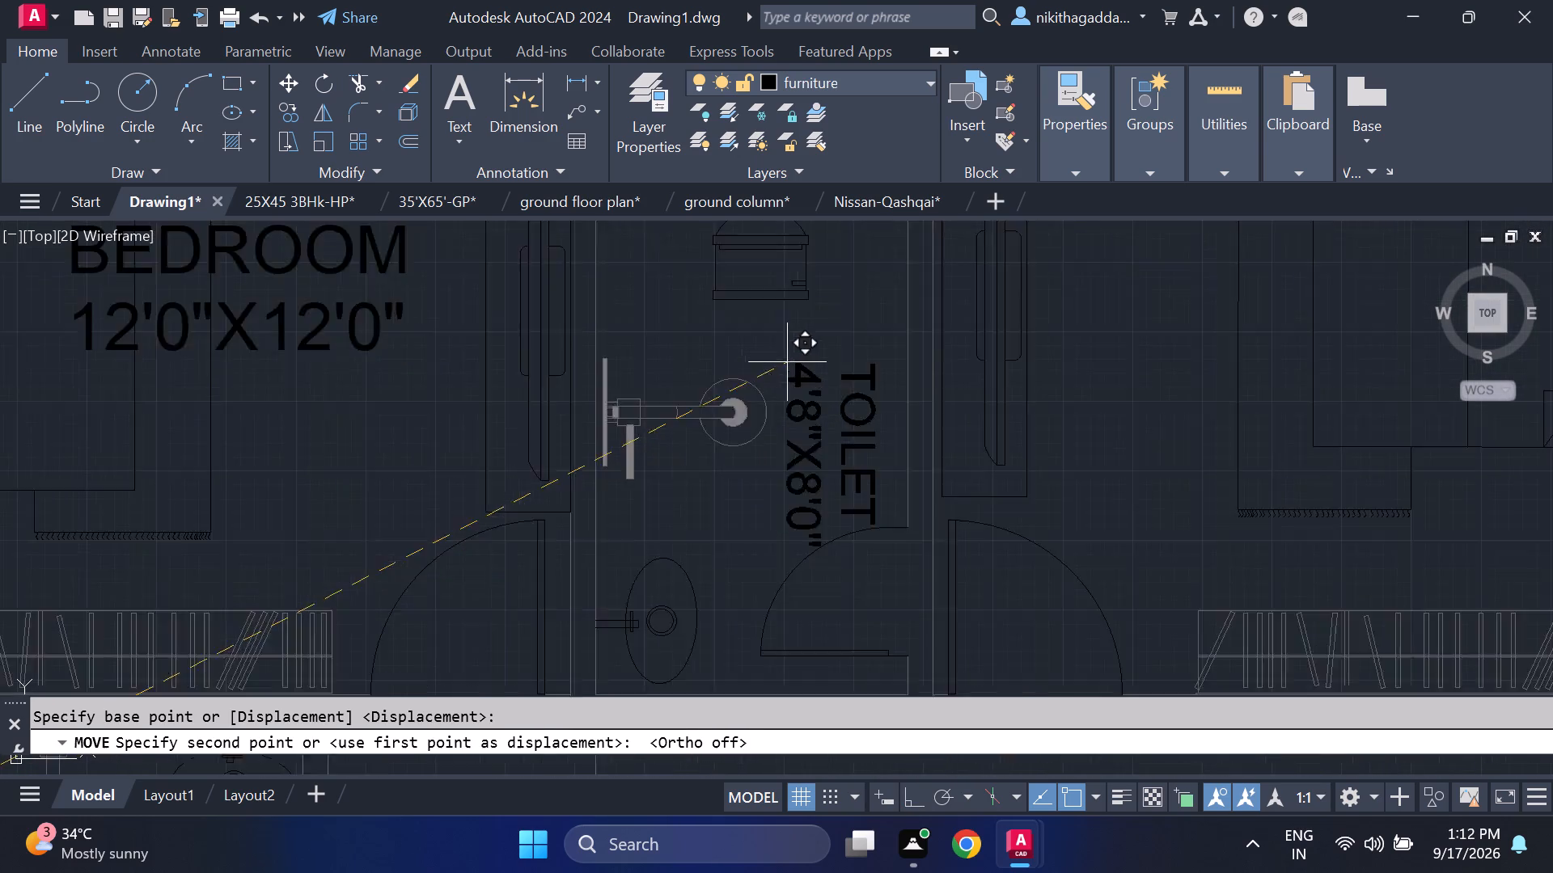
{"action": "scroll", "coordinate": [787, 362], "scroll_direction": "up", "scroll_amount": 1}
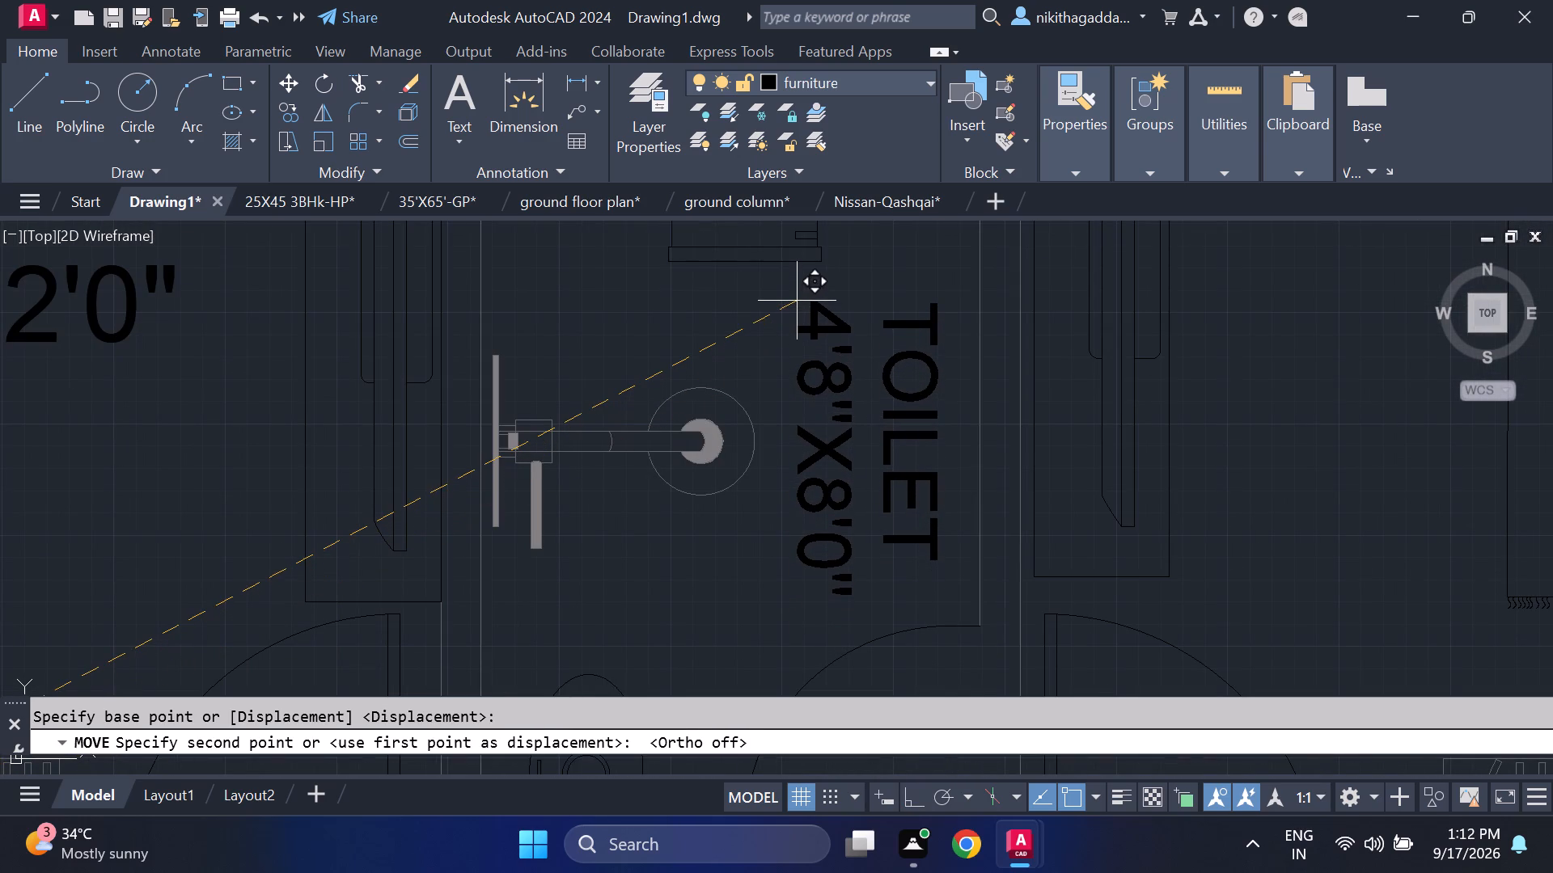
{"action": "left_click", "coordinate": [797, 301]}
Move the BEDROOM label with its 11'4"X12'0" size line into the upper-right bedroom, over the bed.
{"action": "scroll", "coordinate": [666, 433], "scroll_direction": "down", "scroll_amount": 3}
{"action": "middle_click_drag", "start_coordinate": [390, 571], "coordinate": [408, 519]}
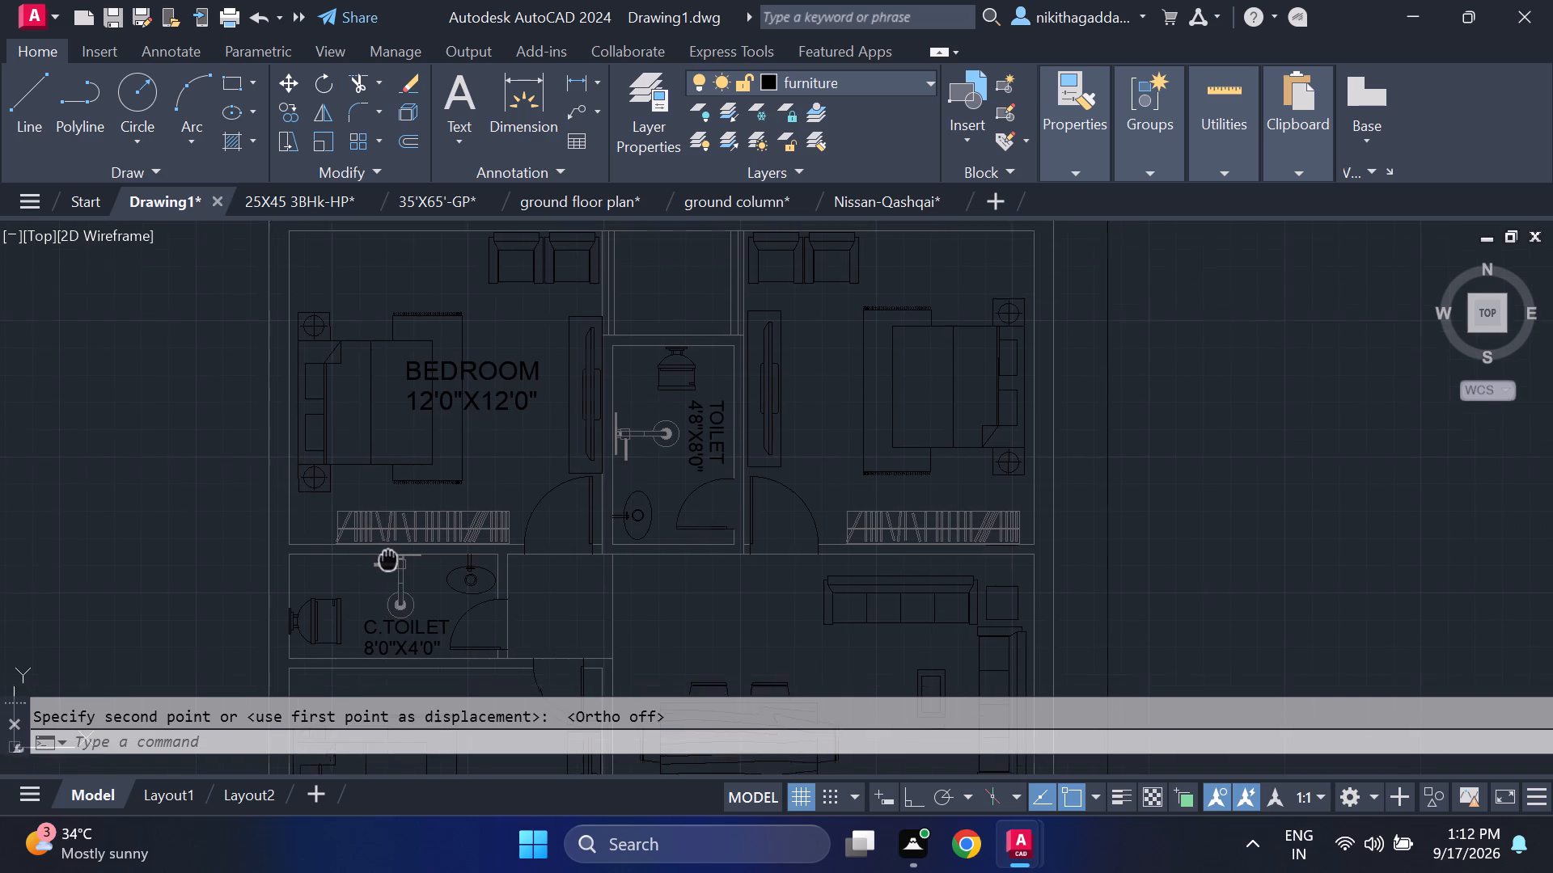
{"action": "middle_click_drag", "start_coordinate": [408, 519], "coordinate": [469, 437]}
{"action": "scroll", "coordinate": [462, 458], "scroll_direction": "down", "scroll_amount": 3}
{"action": "middle_click_drag", "start_coordinate": [369, 538], "coordinate": [533, 415]}
{"action": "scroll", "coordinate": [535, 420], "scroll_direction": "up", "scroll_amount": 2}
{"action": "left_click_drag", "start_coordinate": [544, 394], "coordinate": [466, 447]}
{"action": "left_click", "coordinate": [286, 556]}
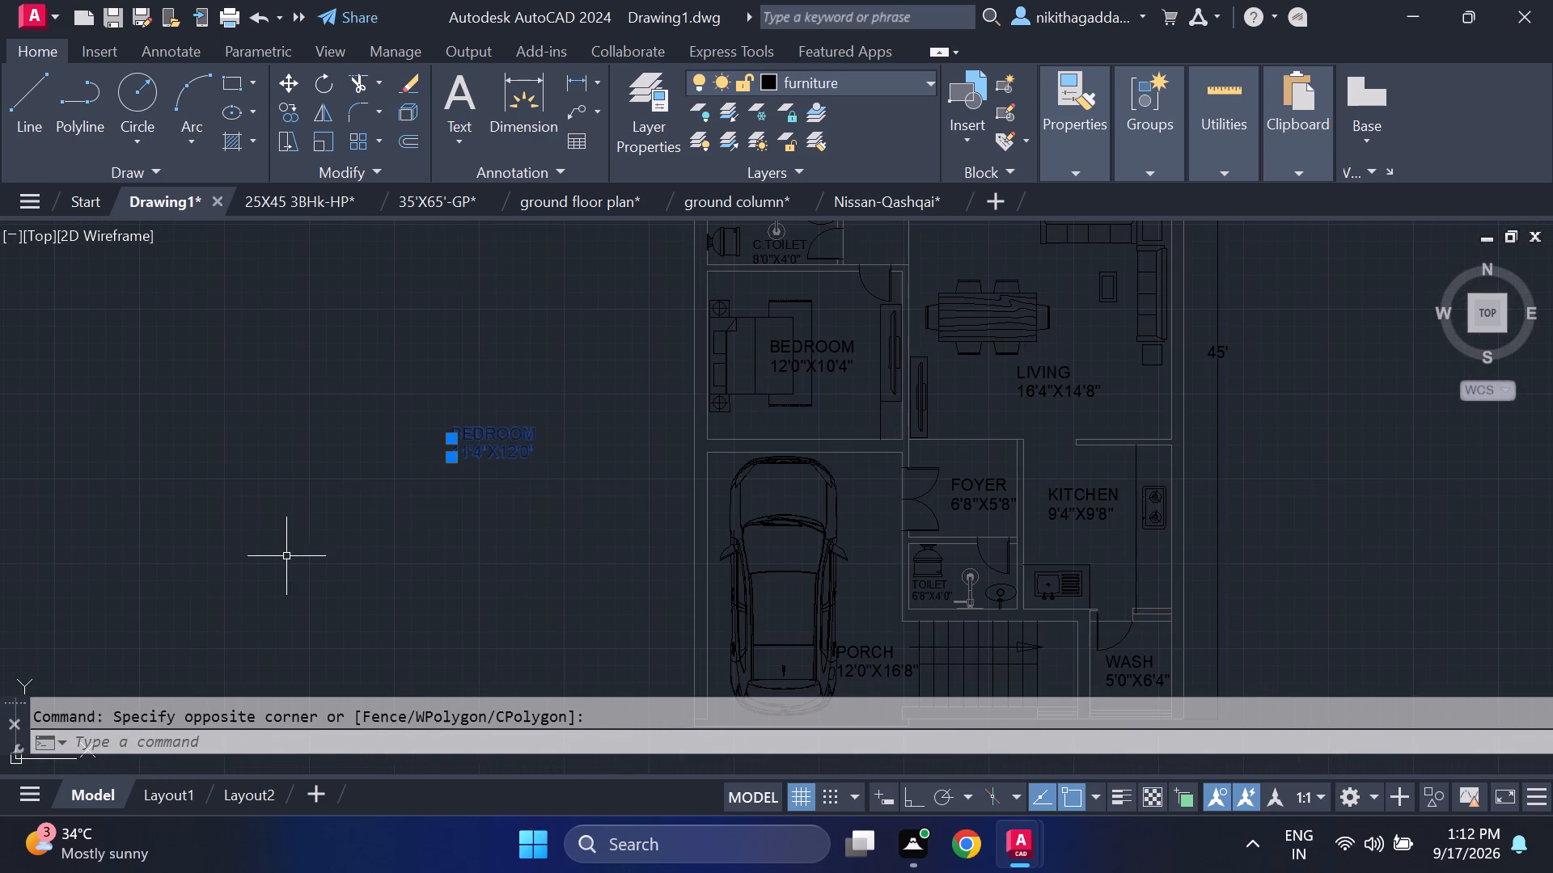
{"action": "scroll", "coordinate": [403, 512], "scroll_direction": "up", "scroll_amount": 3}
{"action": "middle_click_drag", "start_coordinate": [359, 522], "coordinate": [3, 706]}
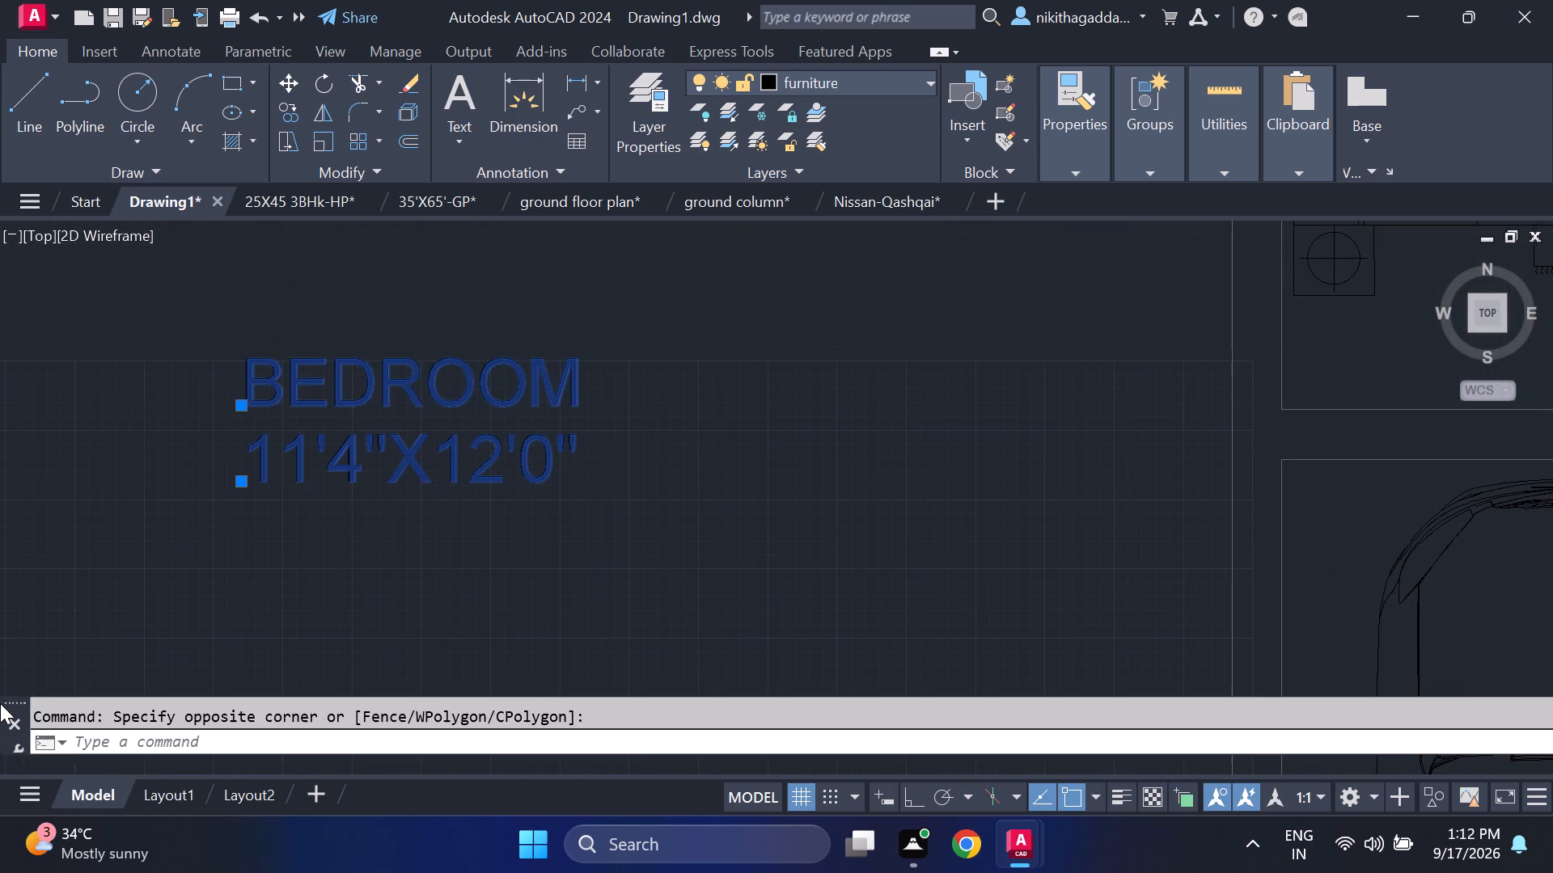
{"action": "key", "text": "m"}
{"action": "key", "text": "Return"}
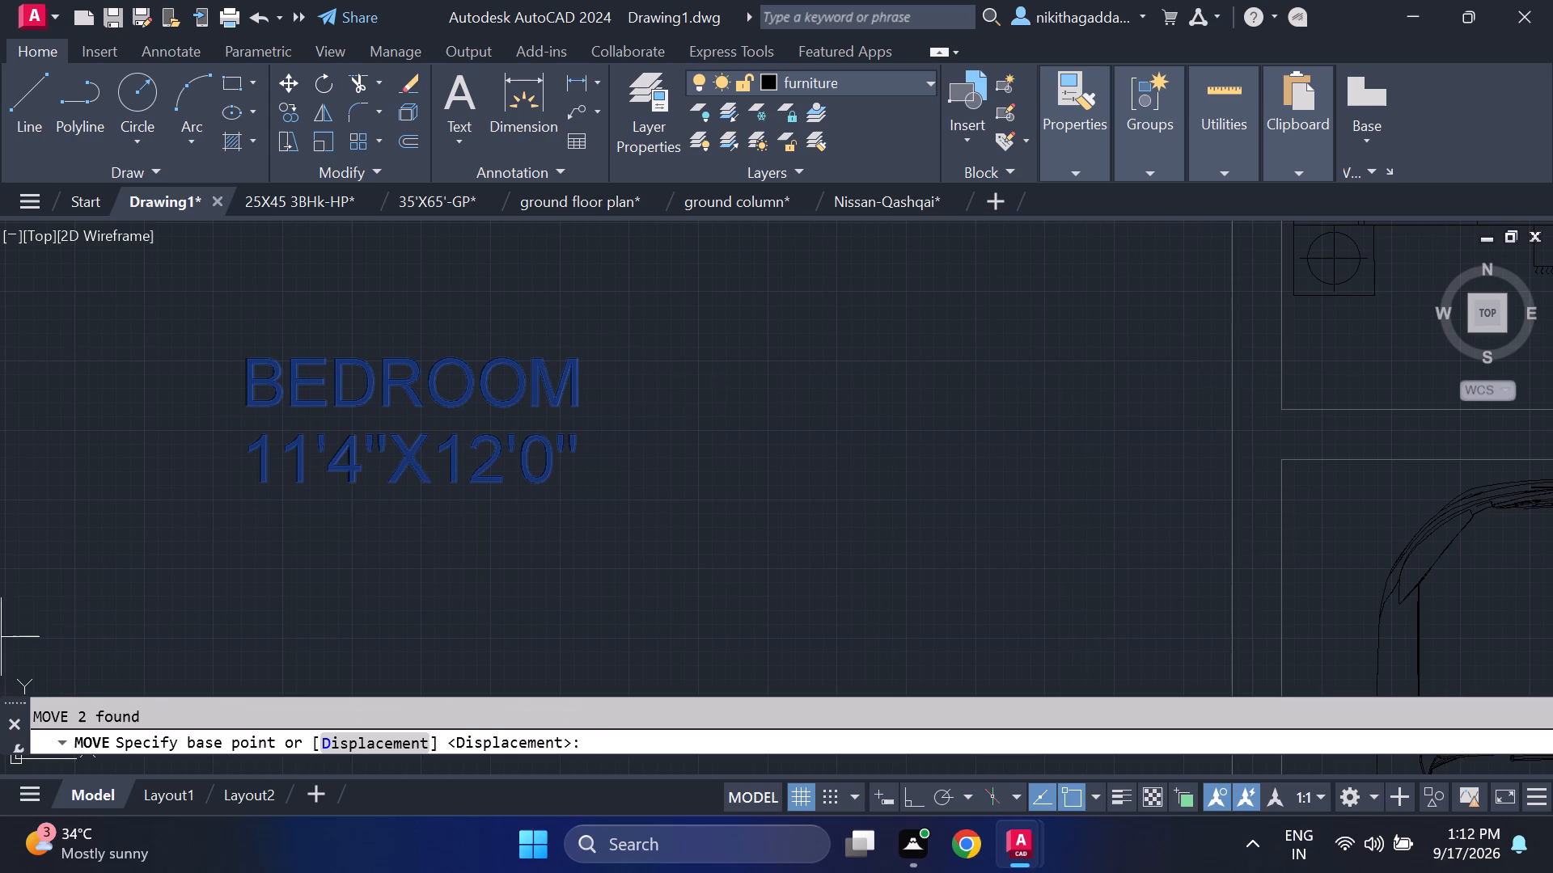
{"action": "left_click", "coordinate": [260, 481]}
{"action": "scroll", "coordinate": [642, 405], "scroll_direction": "down", "scroll_amount": 2}
{"action": "middle_click_drag", "start_coordinate": [642, 407], "coordinate": [0, 670]}
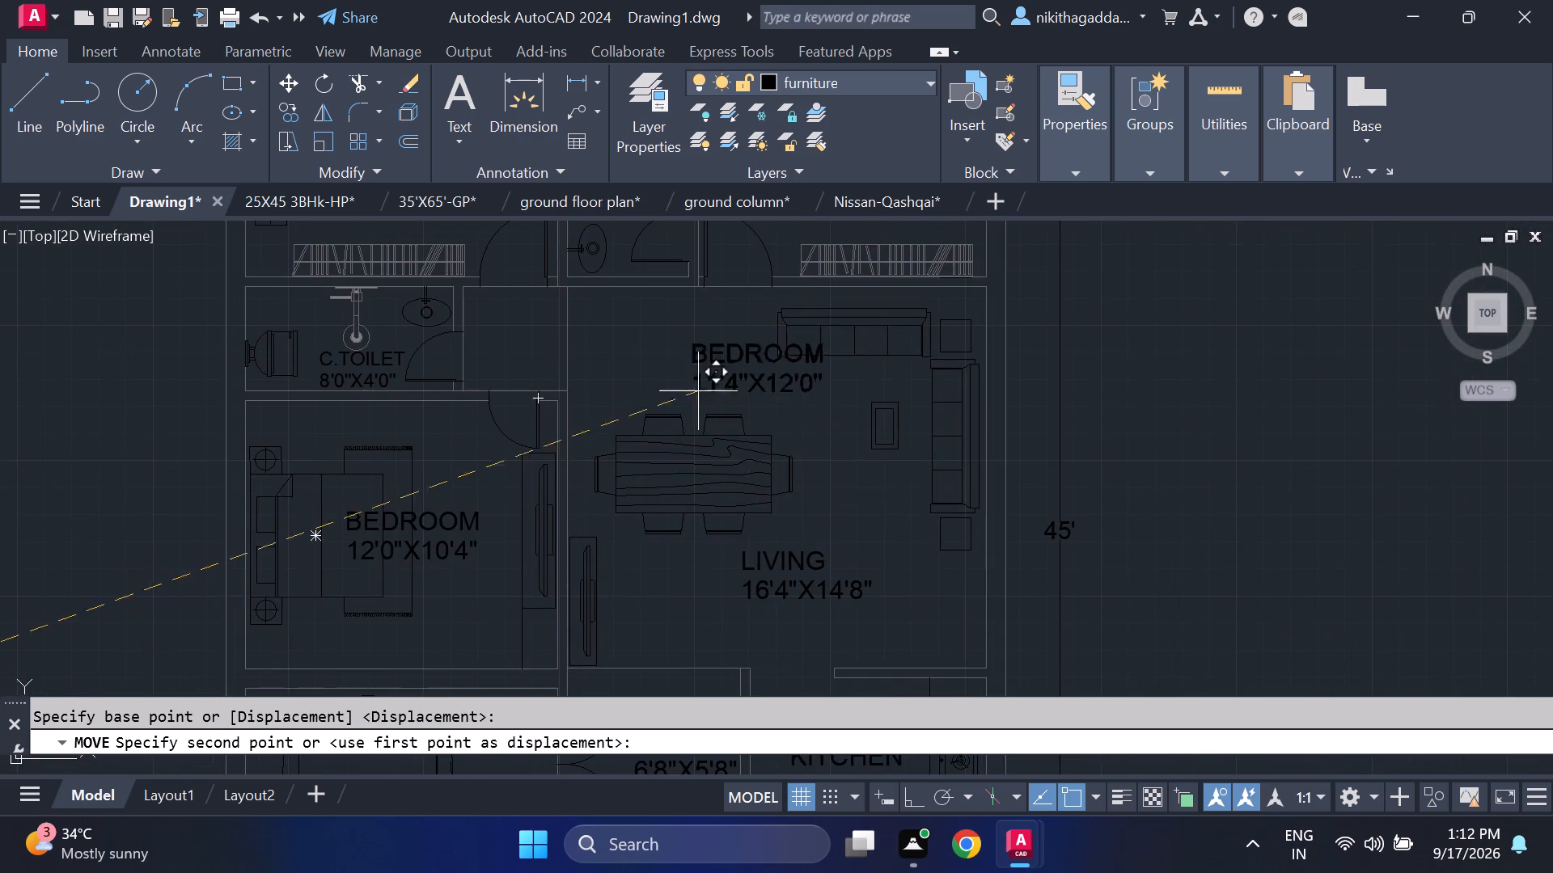
{"action": "middle_click_drag", "start_coordinate": [793, 340], "coordinate": [609, 574]}
{"action": "middle_click_drag", "start_coordinate": [625, 440], "coordinate": [643, 518]}
{"action": "scroll", "coordinate": [597, 475], "scroll_direction": "up", "scroll_amount": 1}
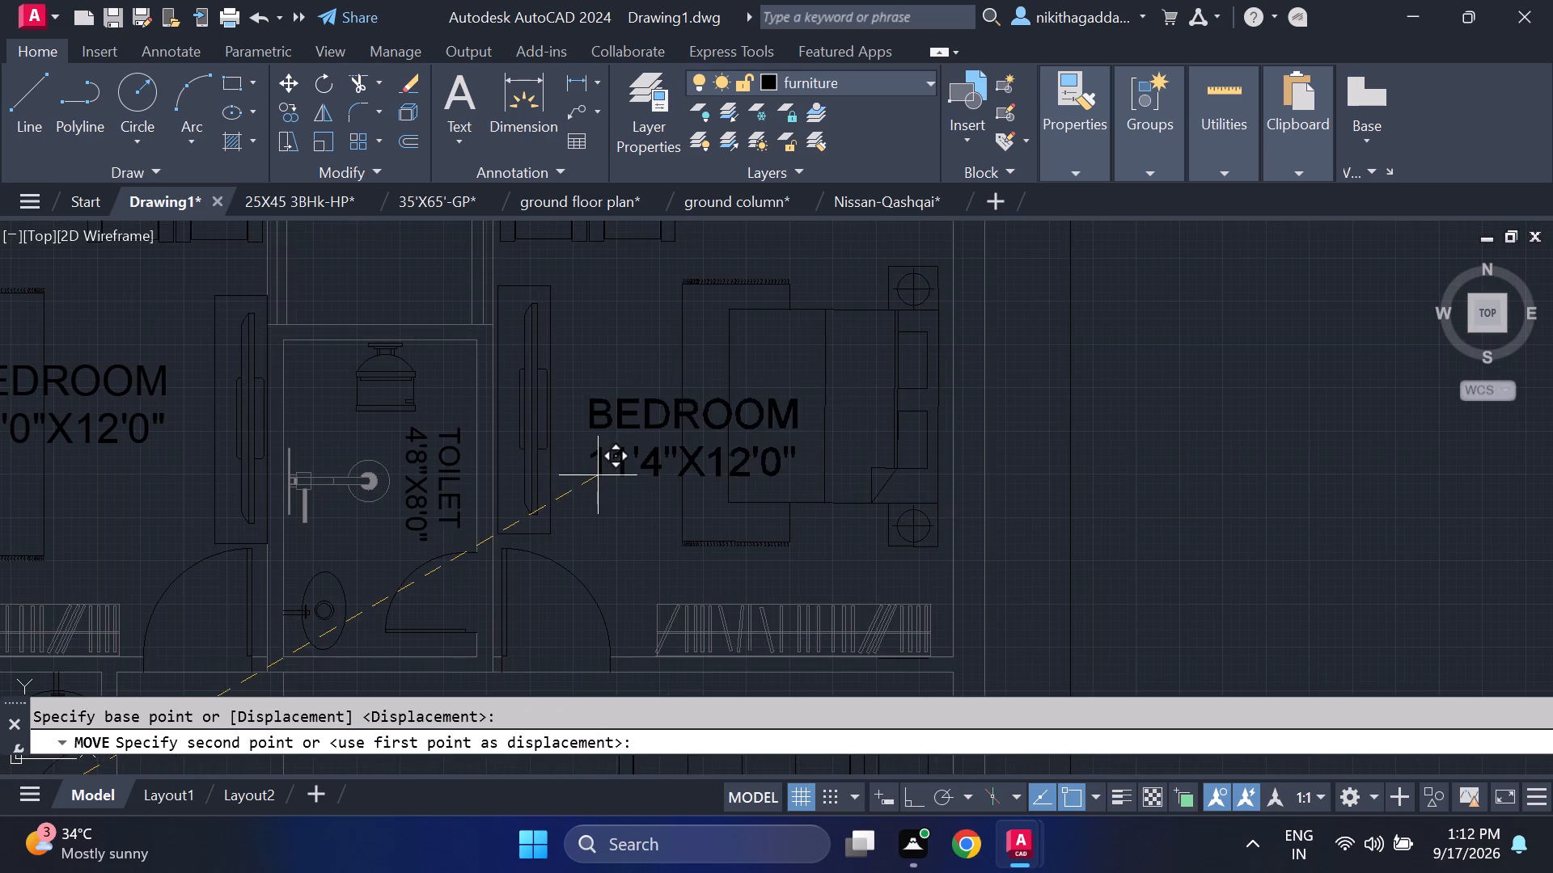
{"action": "left_click", "coordinate": [696, 424]}
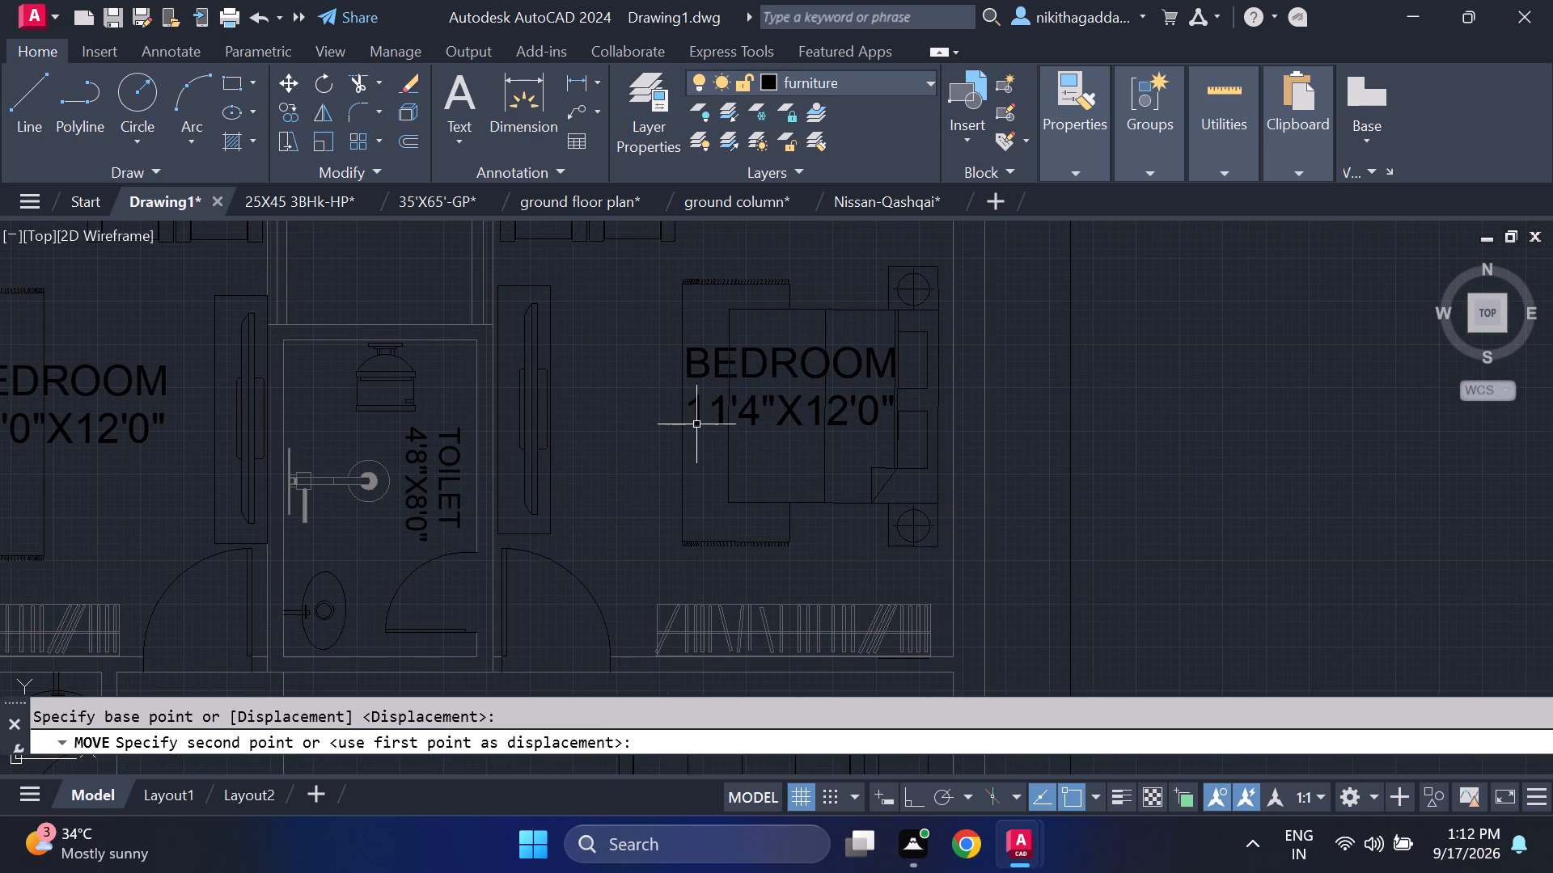
Review the whole floor plan, checking the size and placement of the room labels from the upper bedrooms to the porch and wash area.
{"action": "scroll", "coordinate": [648, 463], "scroll_direction": "down", "scroll_amount": 2}
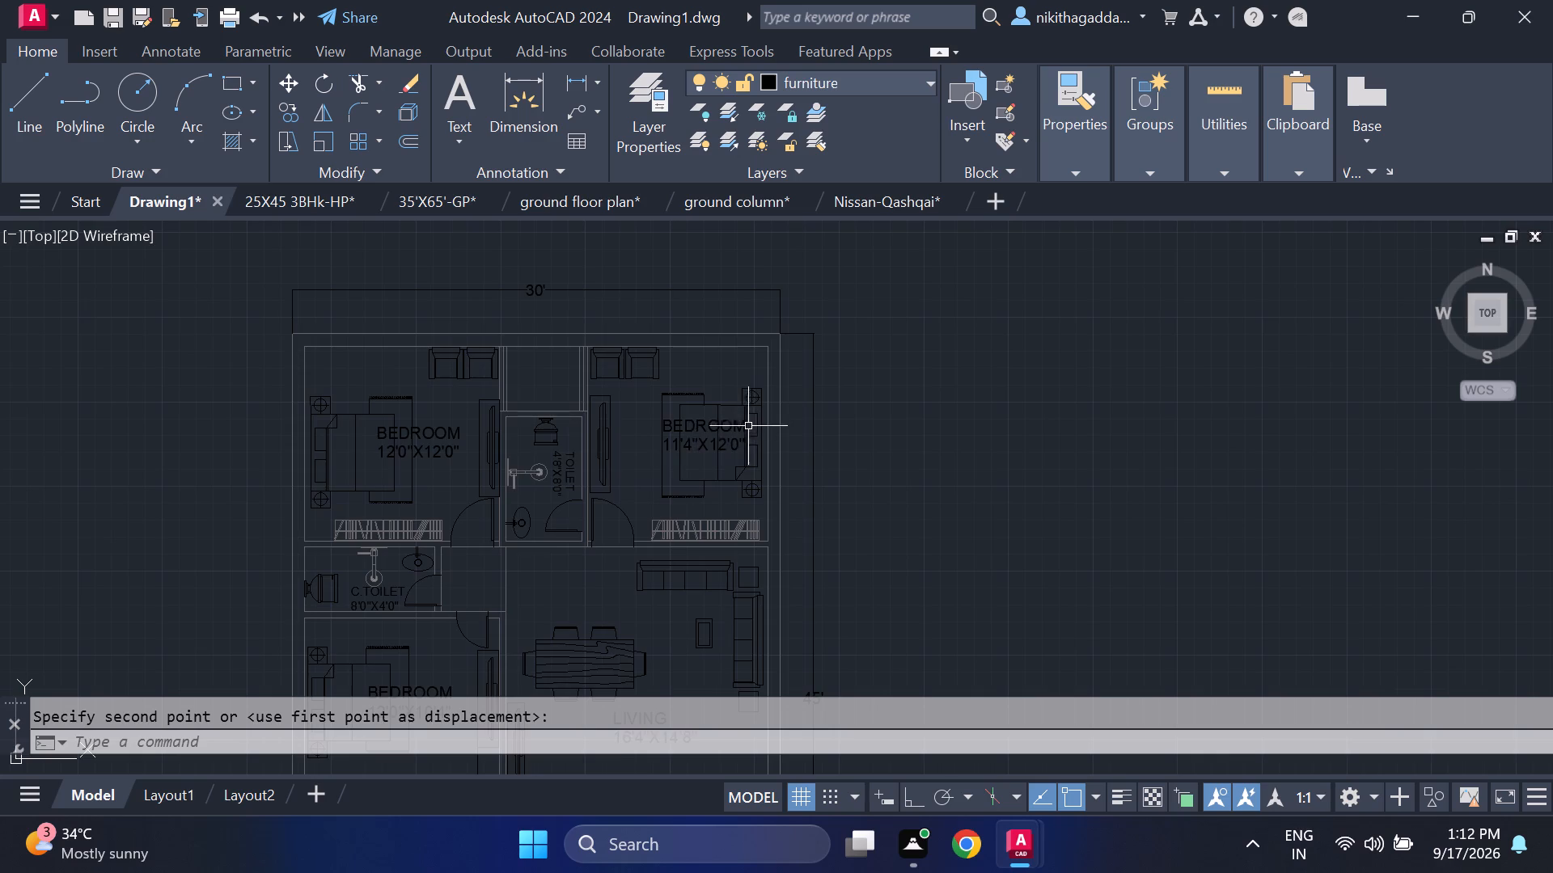
{"action": "scroll", "coordinate": [738, 441], "scroll_direction": "down", "scroll_amount": 1}
{"action": "middle_click_drag", "start_coordinate": [922, 476], "coordinate": [945, 498]}
{"action": "scroll", "coordinate": [689, 404], "scroll_direction": "up", "scroll_amount": 5}
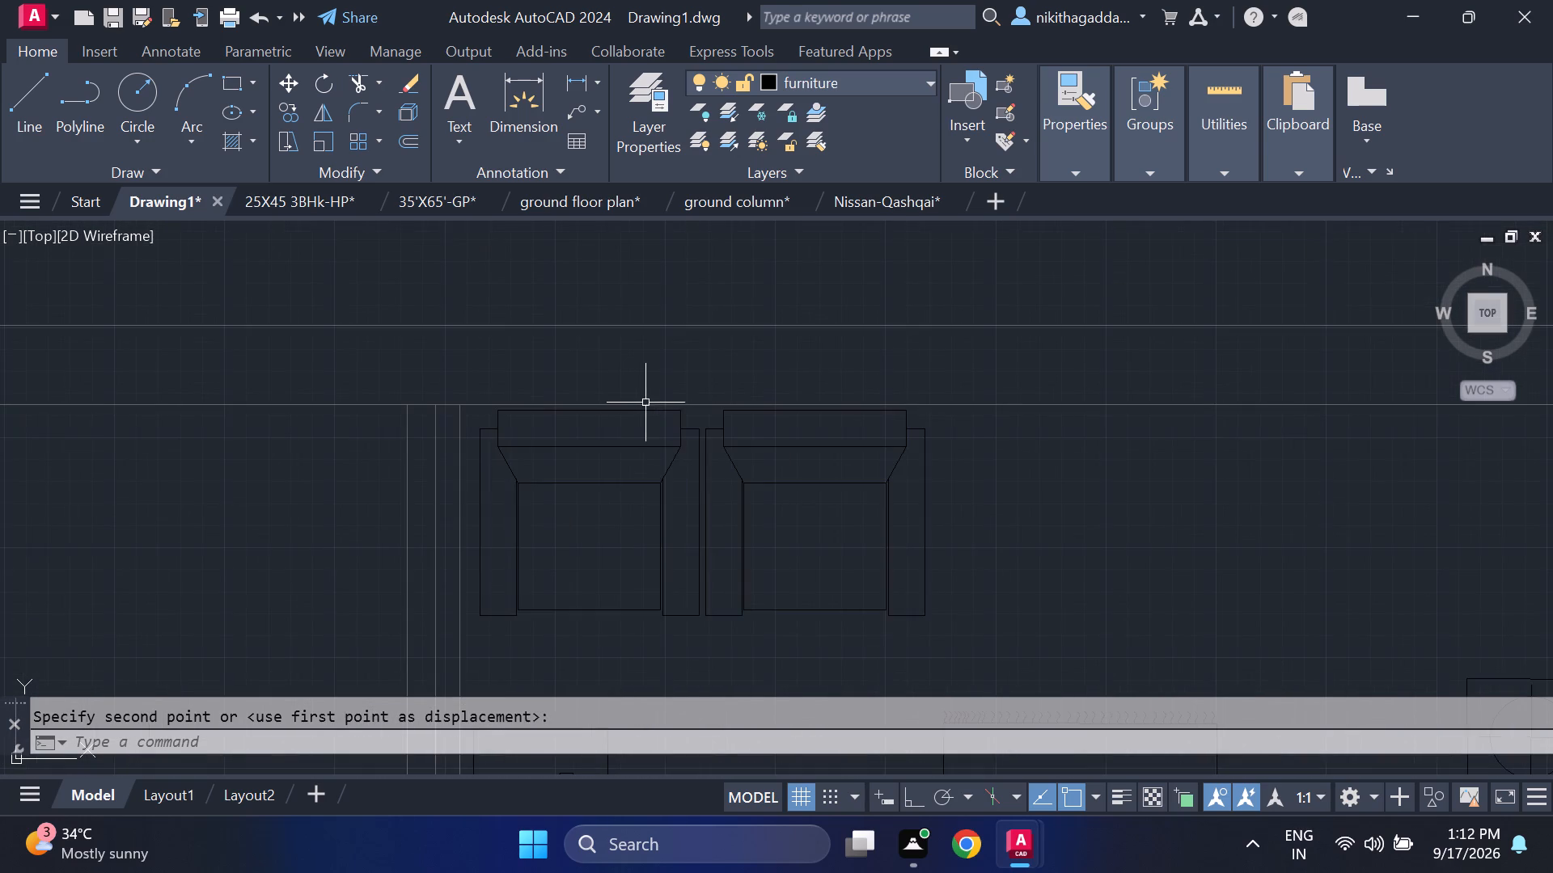
{"action": "scroll", "coordinate": [706, 451], "scroll_direction": "down", "scroll_amount": 4}
{"action": "middle_click_drag", "start_coordinate": [727, 519], "coordinate": [726, 433]}
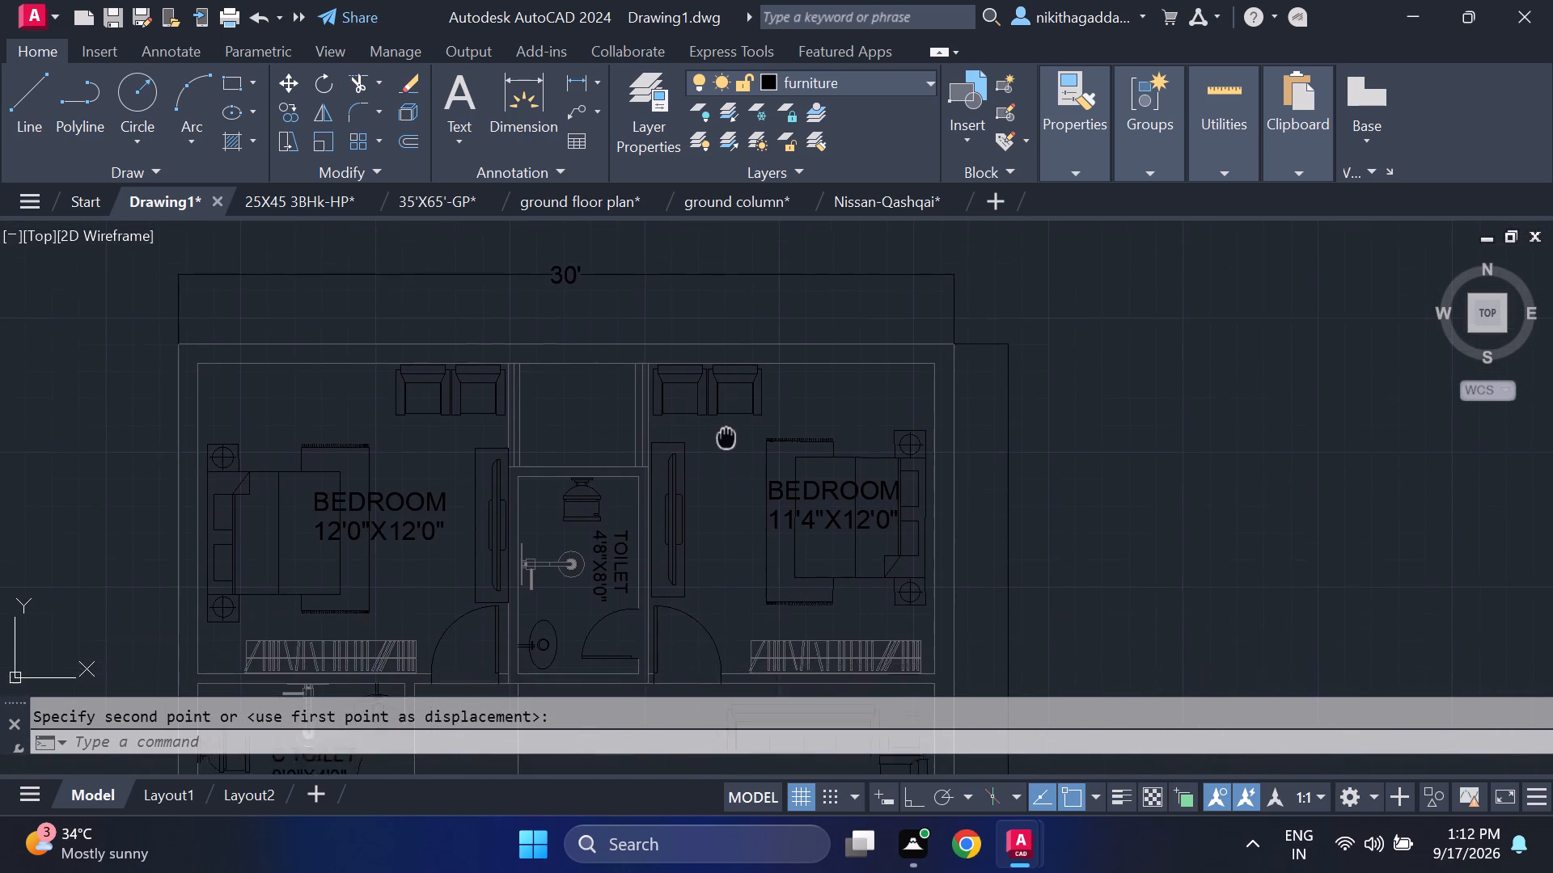
{"action": "middle_click_drag", "start_coordinate": [726, 433], "coordinate": [736, 366]}
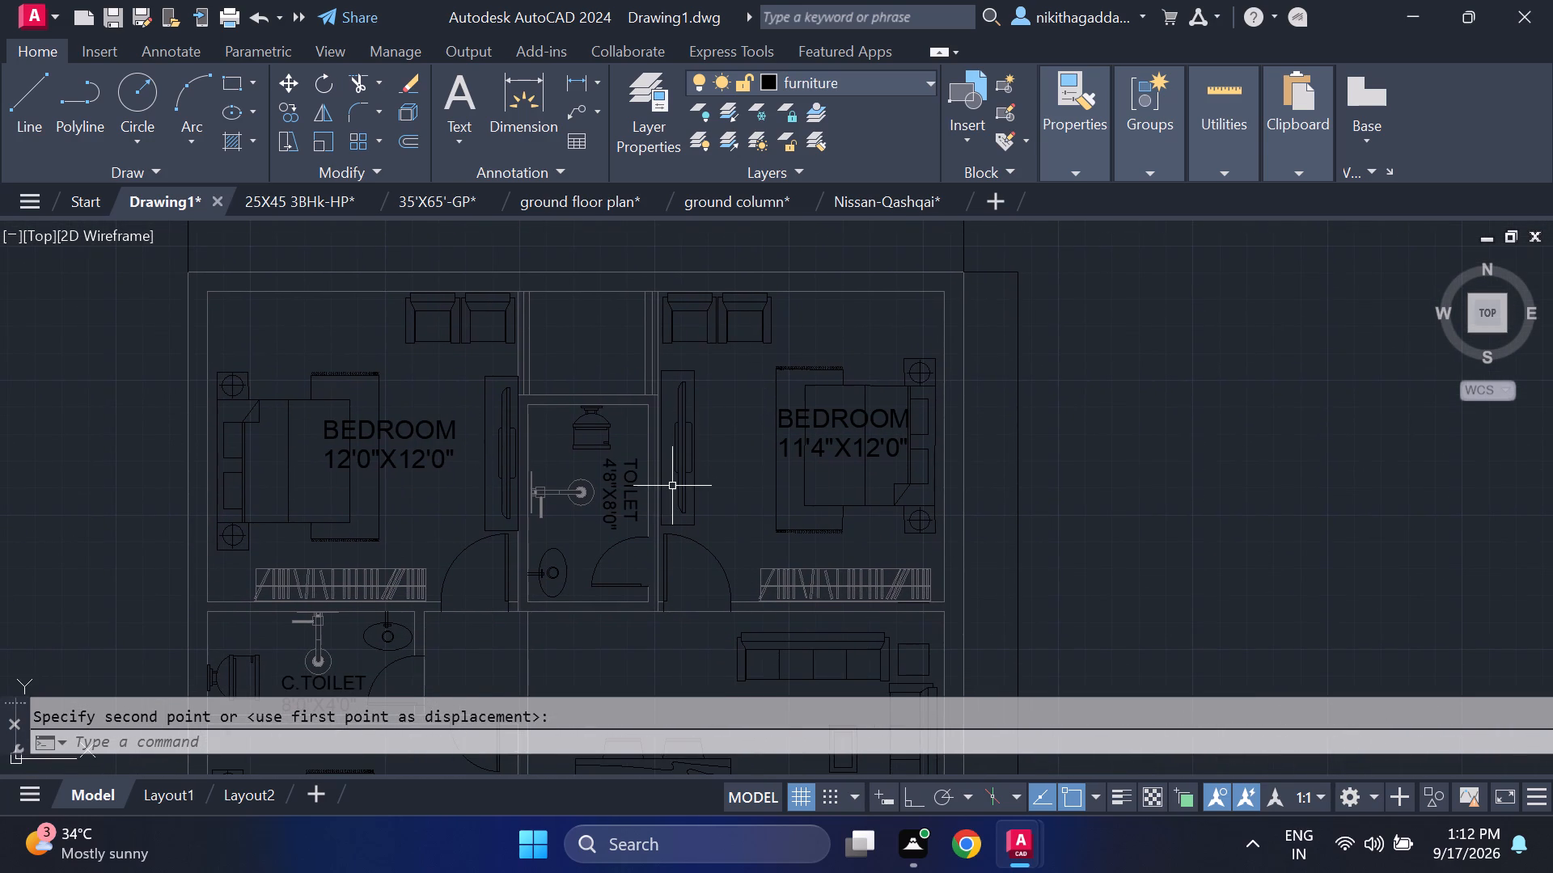
{"action": "scroll", "coordinate": [672, 487], "scroll_direction": "down", "scroll_amount": 2}
{"action": "scroll", "coordinate": [706, 588], "scroll_direction": "up", "scroll_amount": 2}
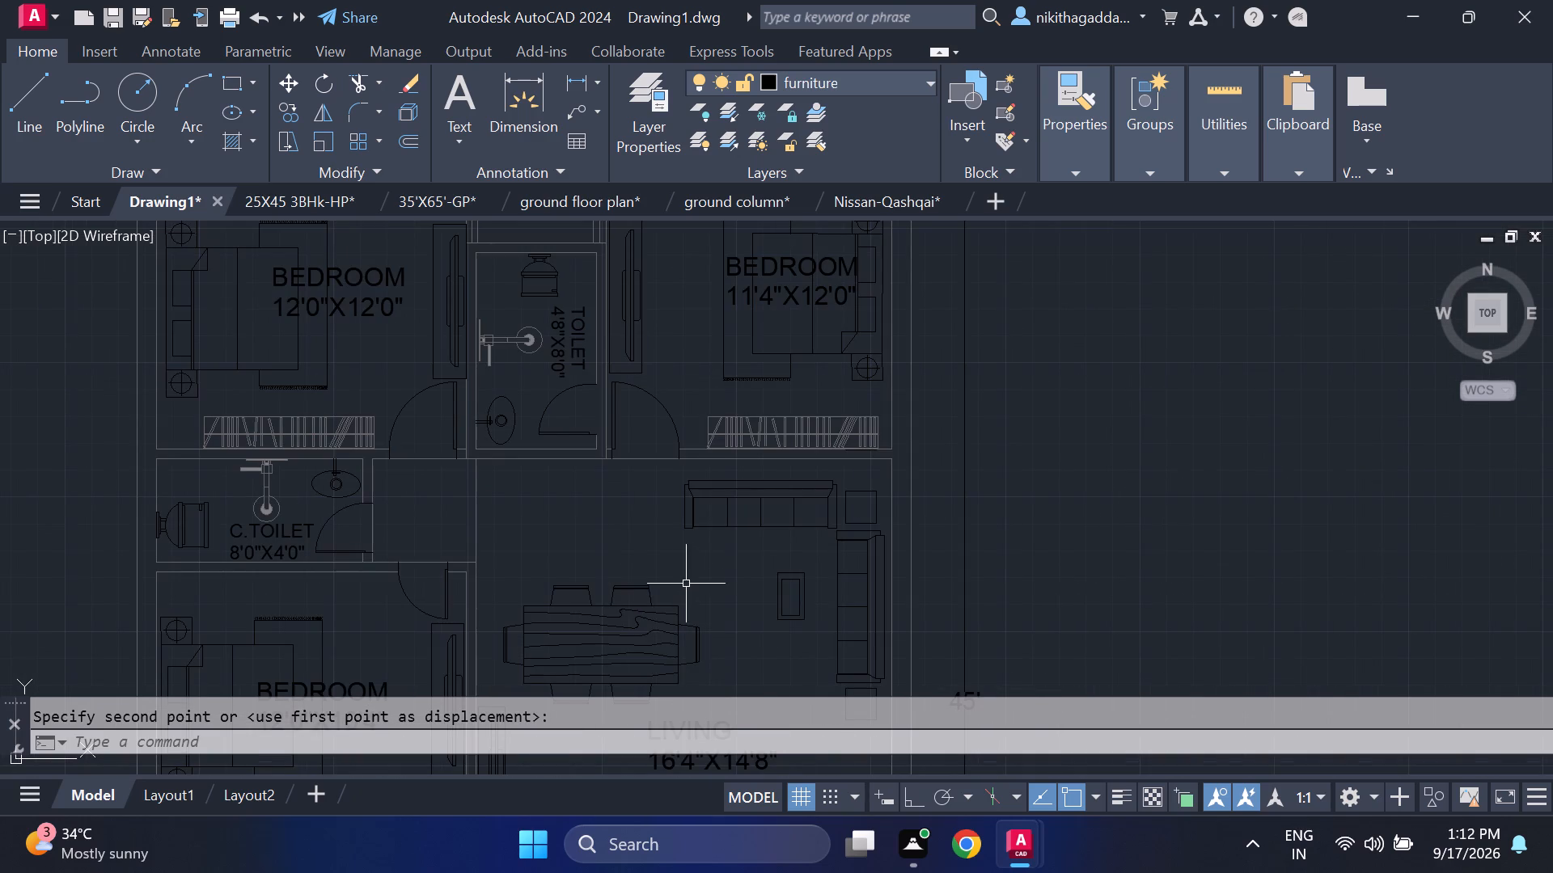
{"action": "middle_click_drag", "start_coordinate": [637, 573], "coordinate": [687, 289]}
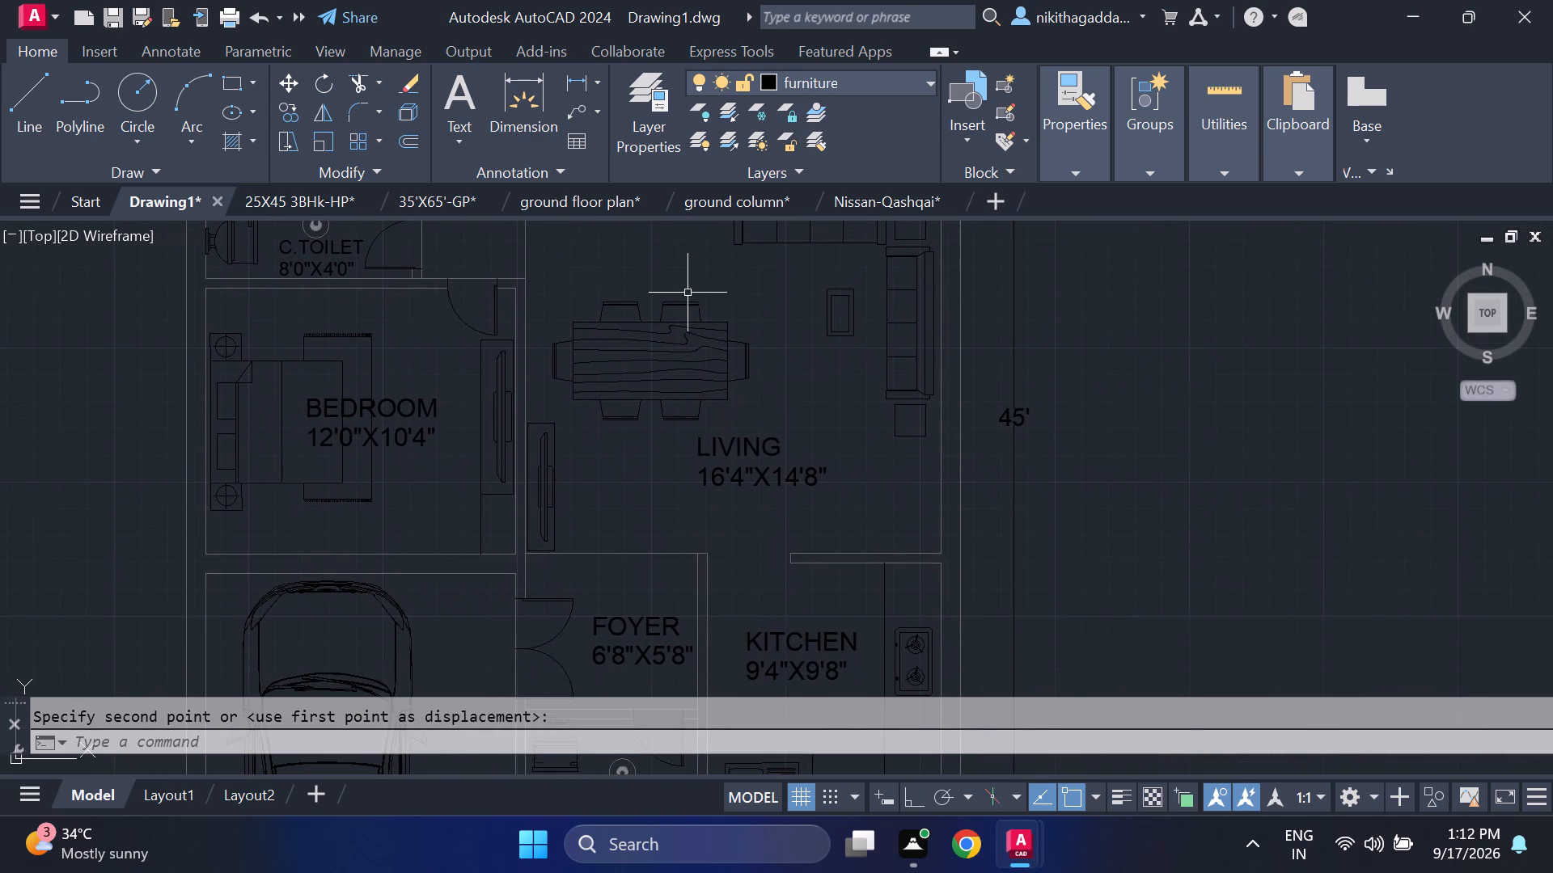
{"action": "middle_click", "coordinate": [688, 293]}
{"action": "scroll", "coordinate": [700, 405], "scroll_direction": "down", "scroll_amount": 2}
{"action": "middle_click_drag", "start_coordinate": [674, 466], "coordinate": [672, 466]}
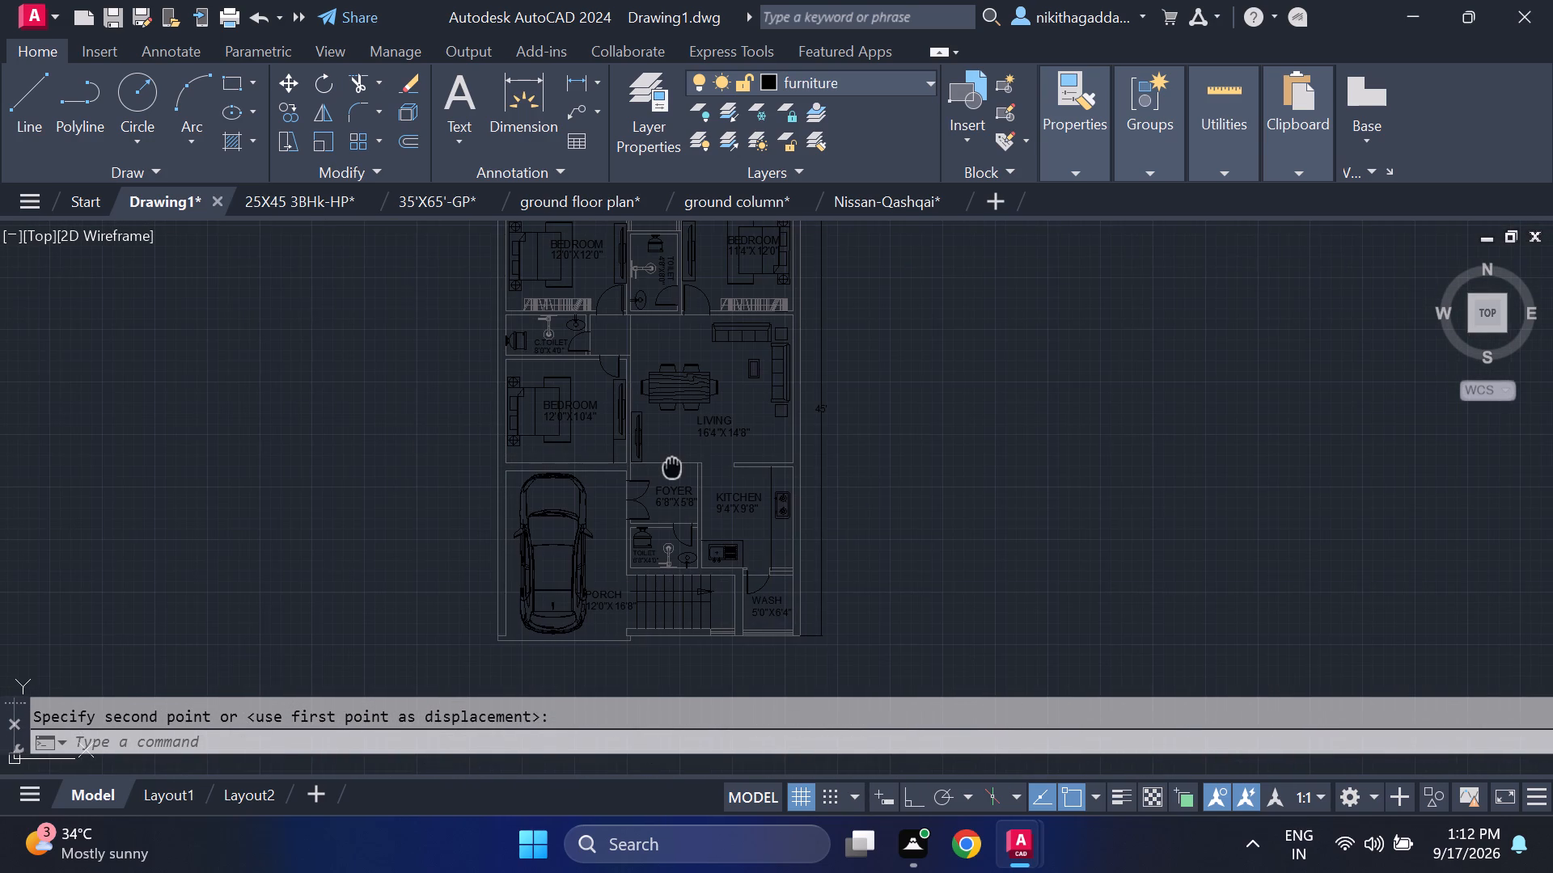
{"action": "middle_click_drag", "start_coordinate": [672, 466], "coordinate": [691, 368]}
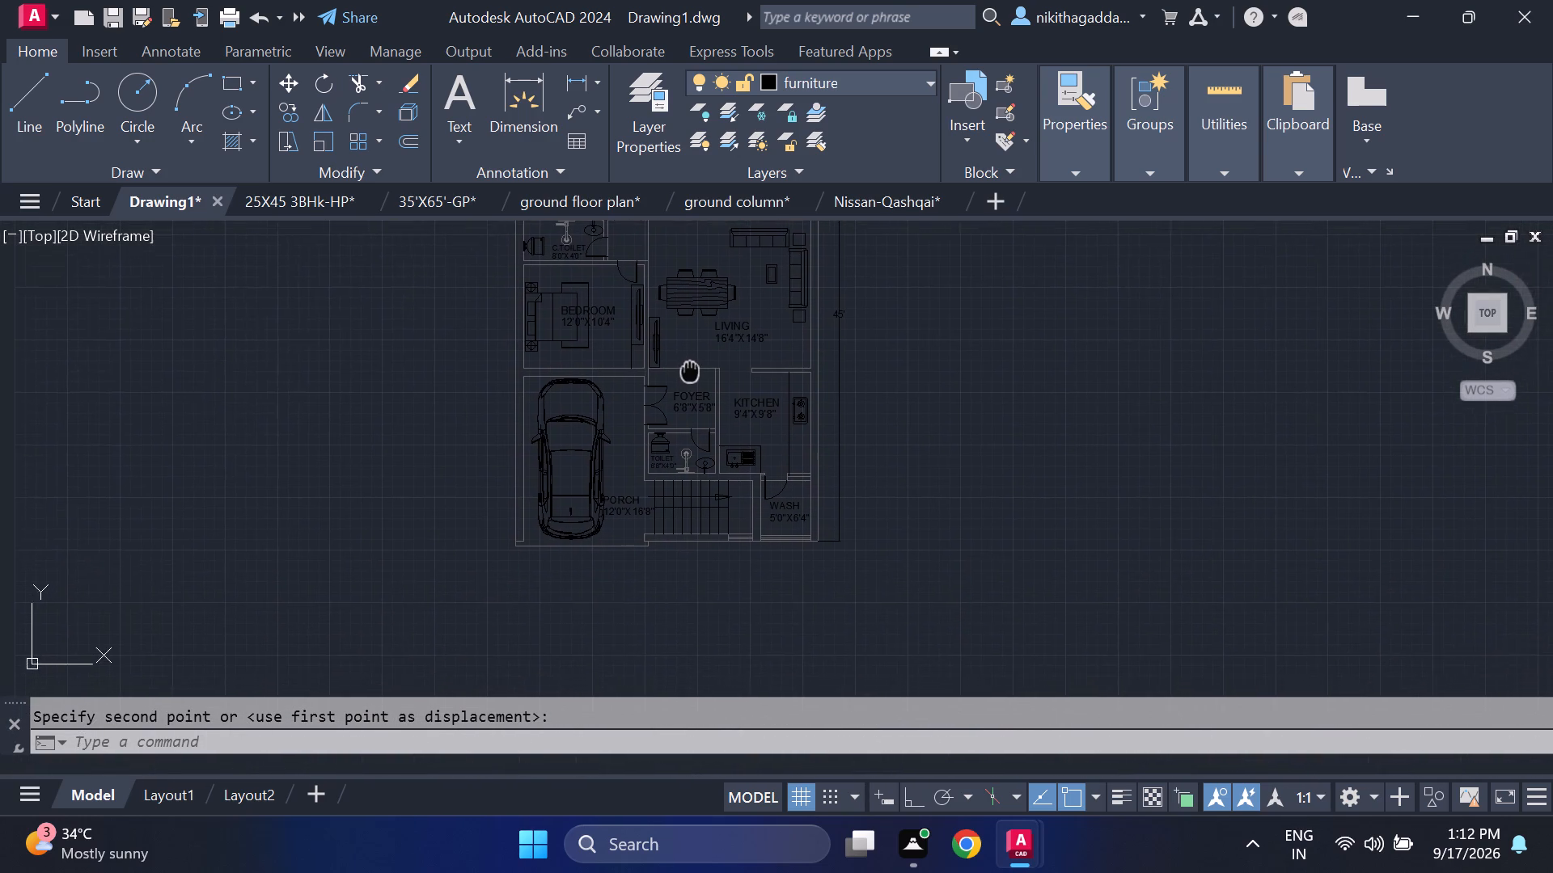
{"action": "middle_click_drag", "start_coordinate": [691, 368], "coordinate": [684, 337]}
{"action": "scroll", "coordinate": [688, 479], "scroll_direction": "up", "scroll_amount": 1}
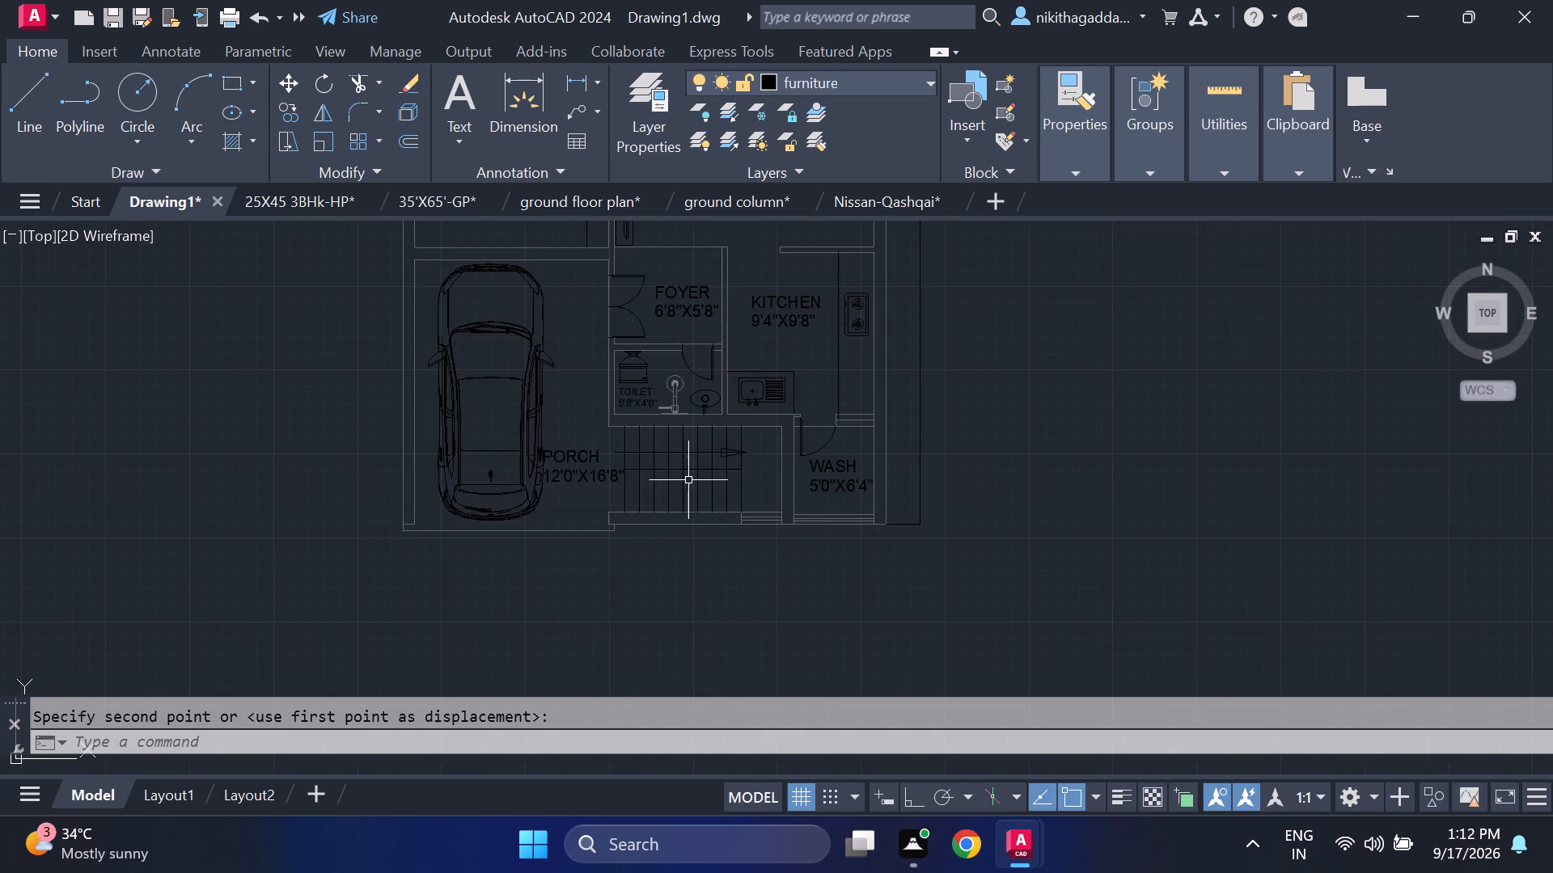
{"action": "scroll", "coordinate": [688, 480], "scroll_direction": "up", "scroll_amount": 2}
{"action": "scroll", "coordinate": [688, 481], "scroll_direction": "down", "scroll_amount": 3}
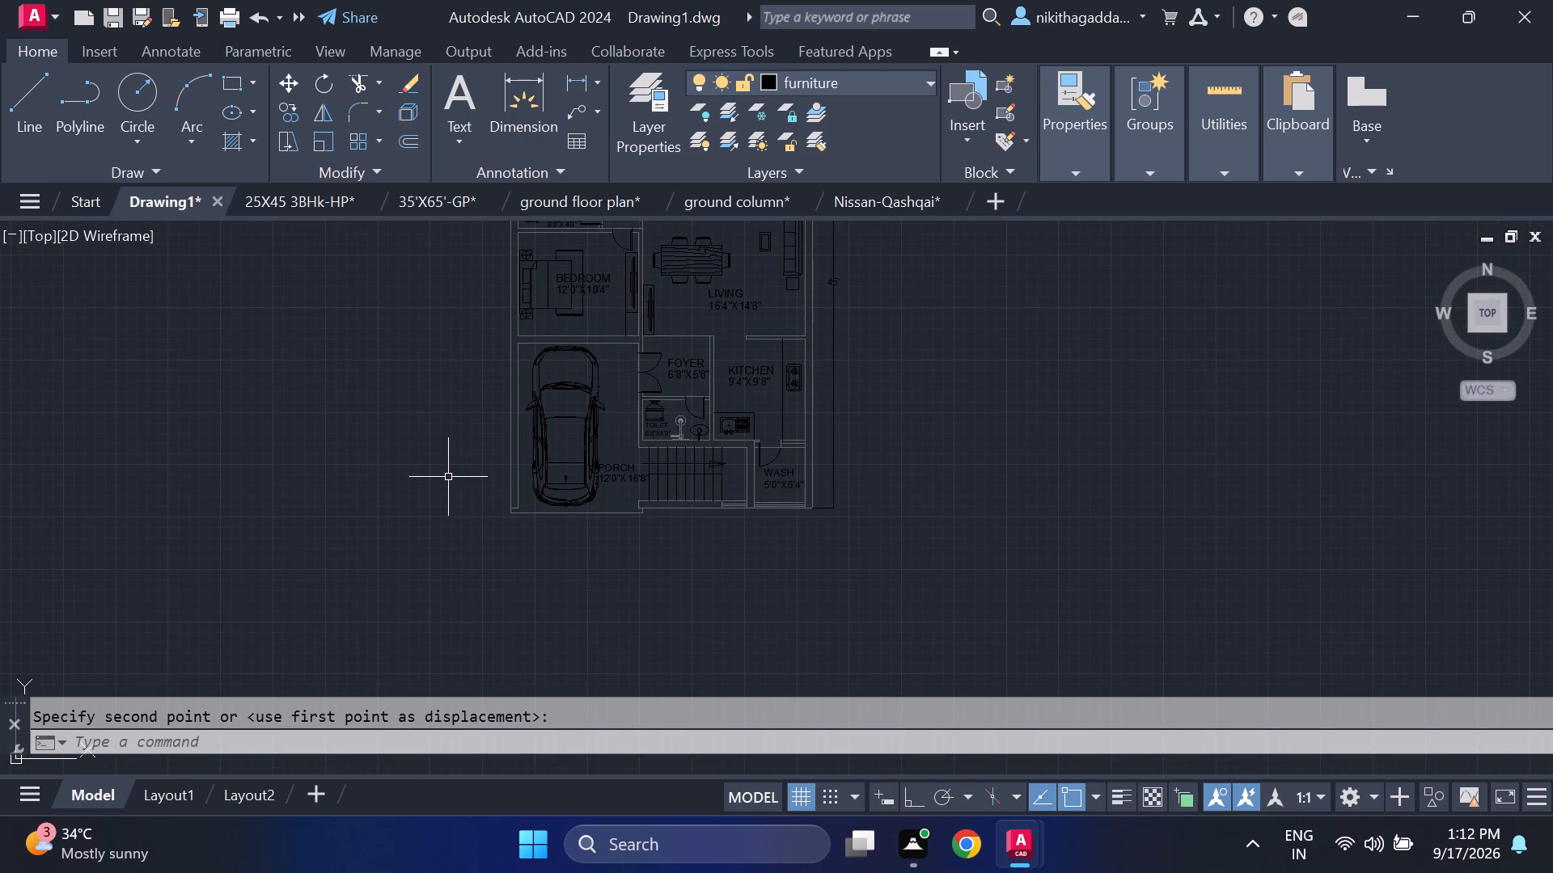
{"action": "middle_click_drag", "start_coordinate": [444, 477], "coordinate": [455, 651]}
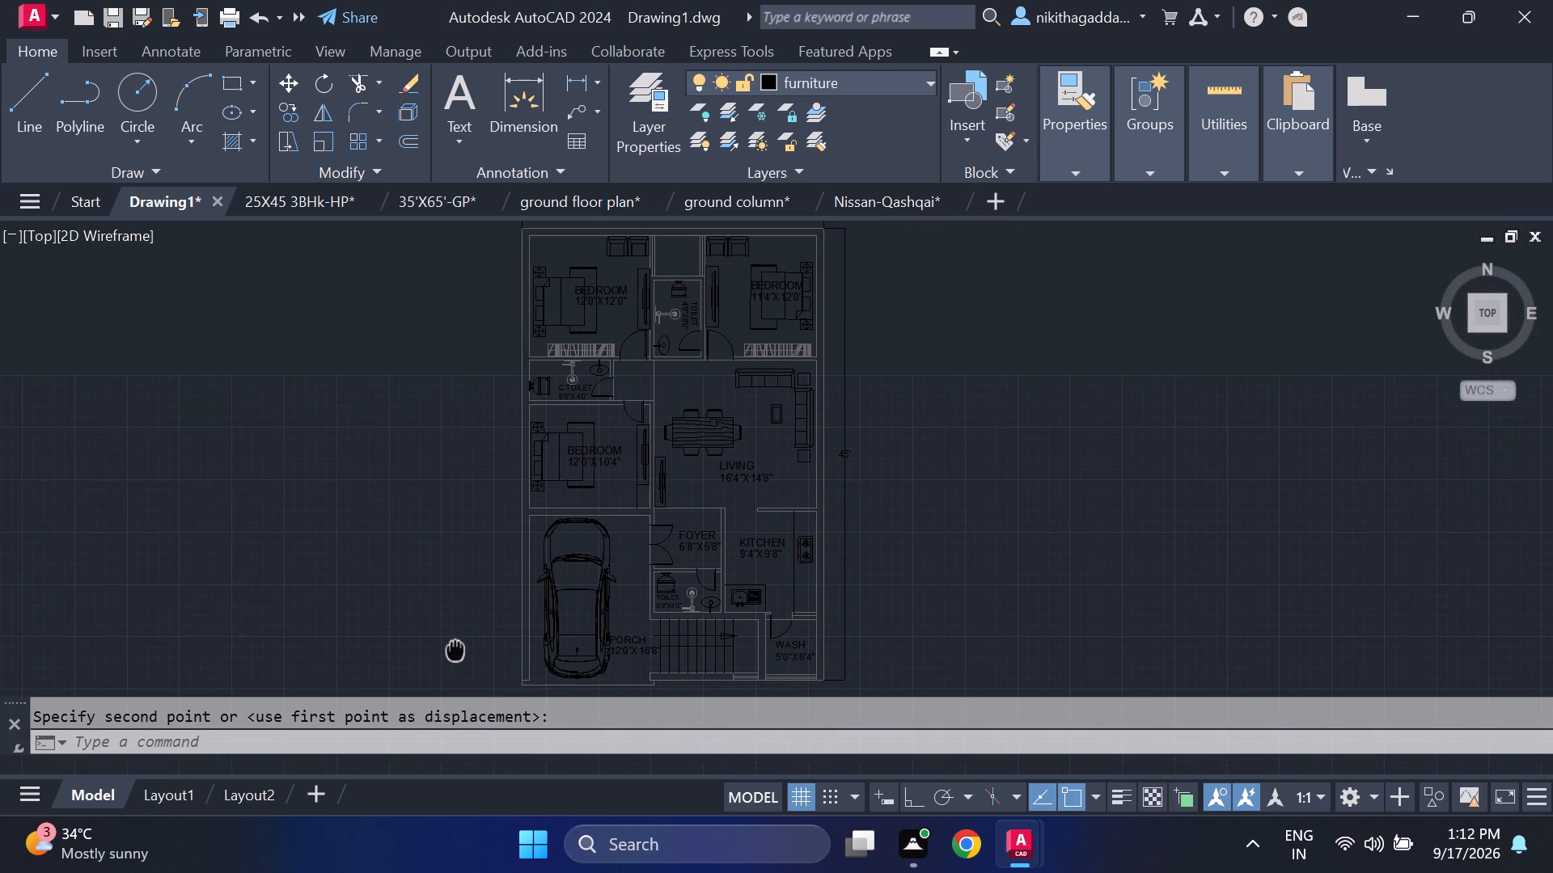
{"action": "middle_click_drag", "start_coordinate": [455, 651], "coordinate": [431, 630]}
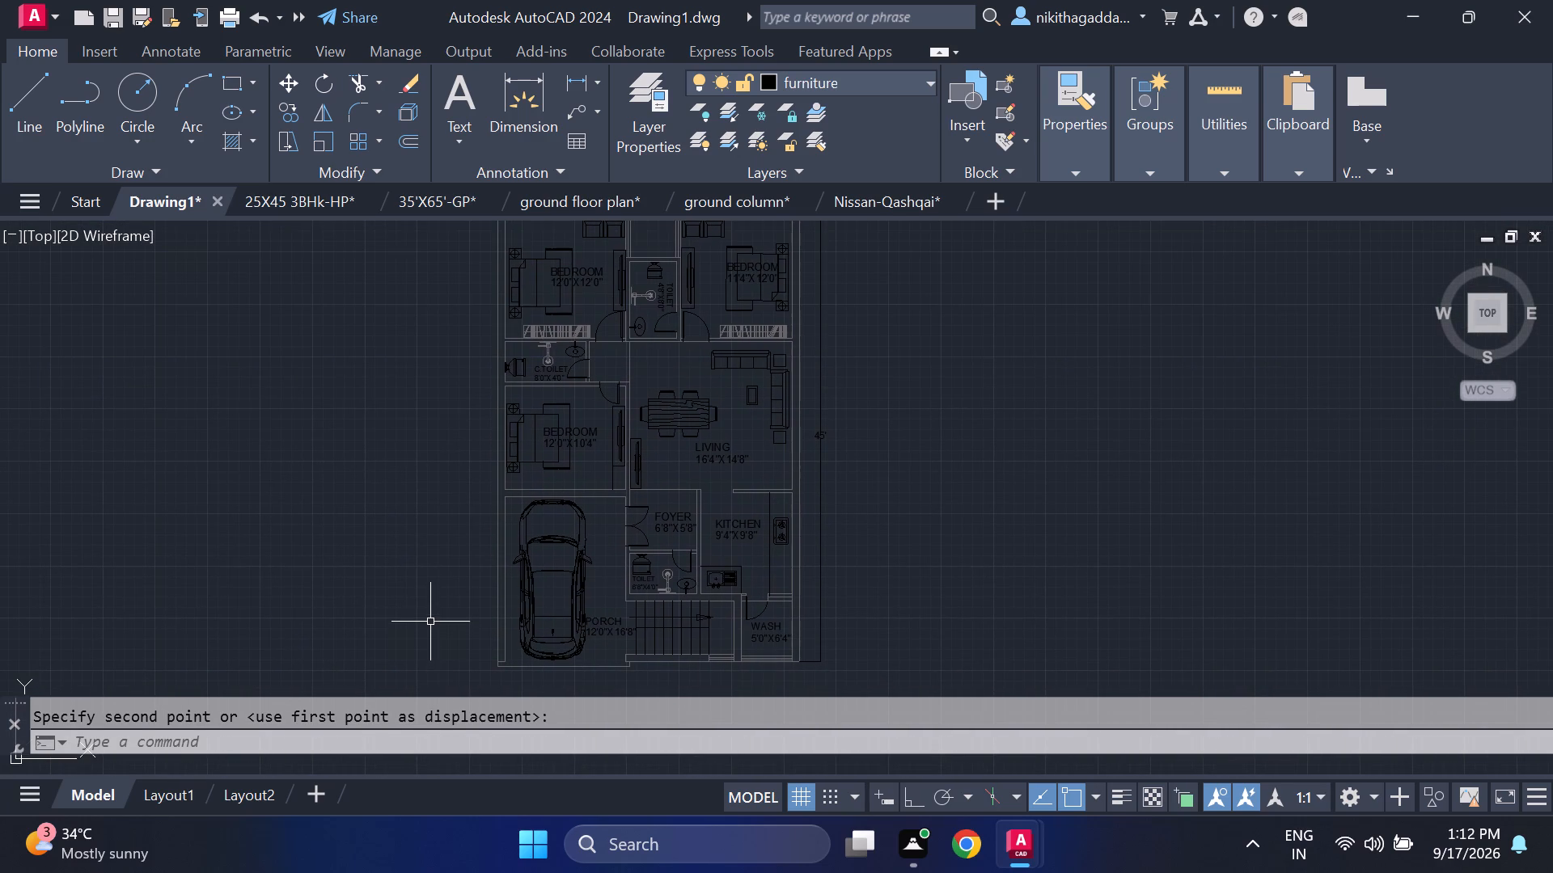
{"action": "scroll", "coordinate": [749, 576], "scroll_direction": "up", "scroll_amount": 3}
{"action": "scroll", "coordinate": [55, 577], "scroll_direction": "down", "scroll_amount": 1}
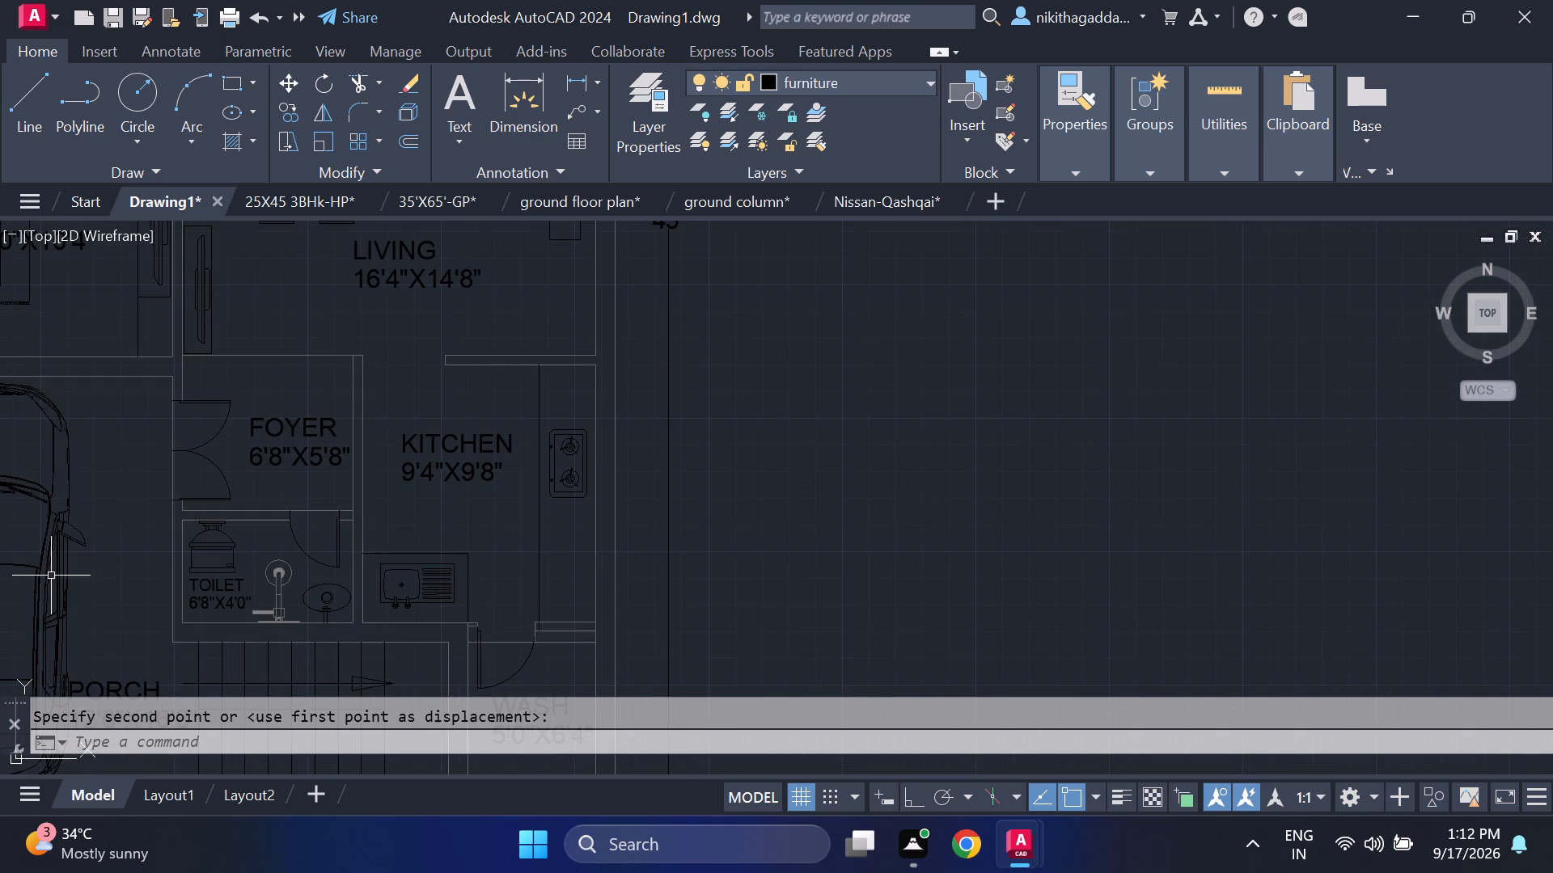
{"action": "scroll", "coordinate": [231, 601], "scroll_direction": "up", "scroll_amount": 1}
{"action": "middle_click_drag", "start_coordinate": [232, 593], "coordinate": [521, 491]}
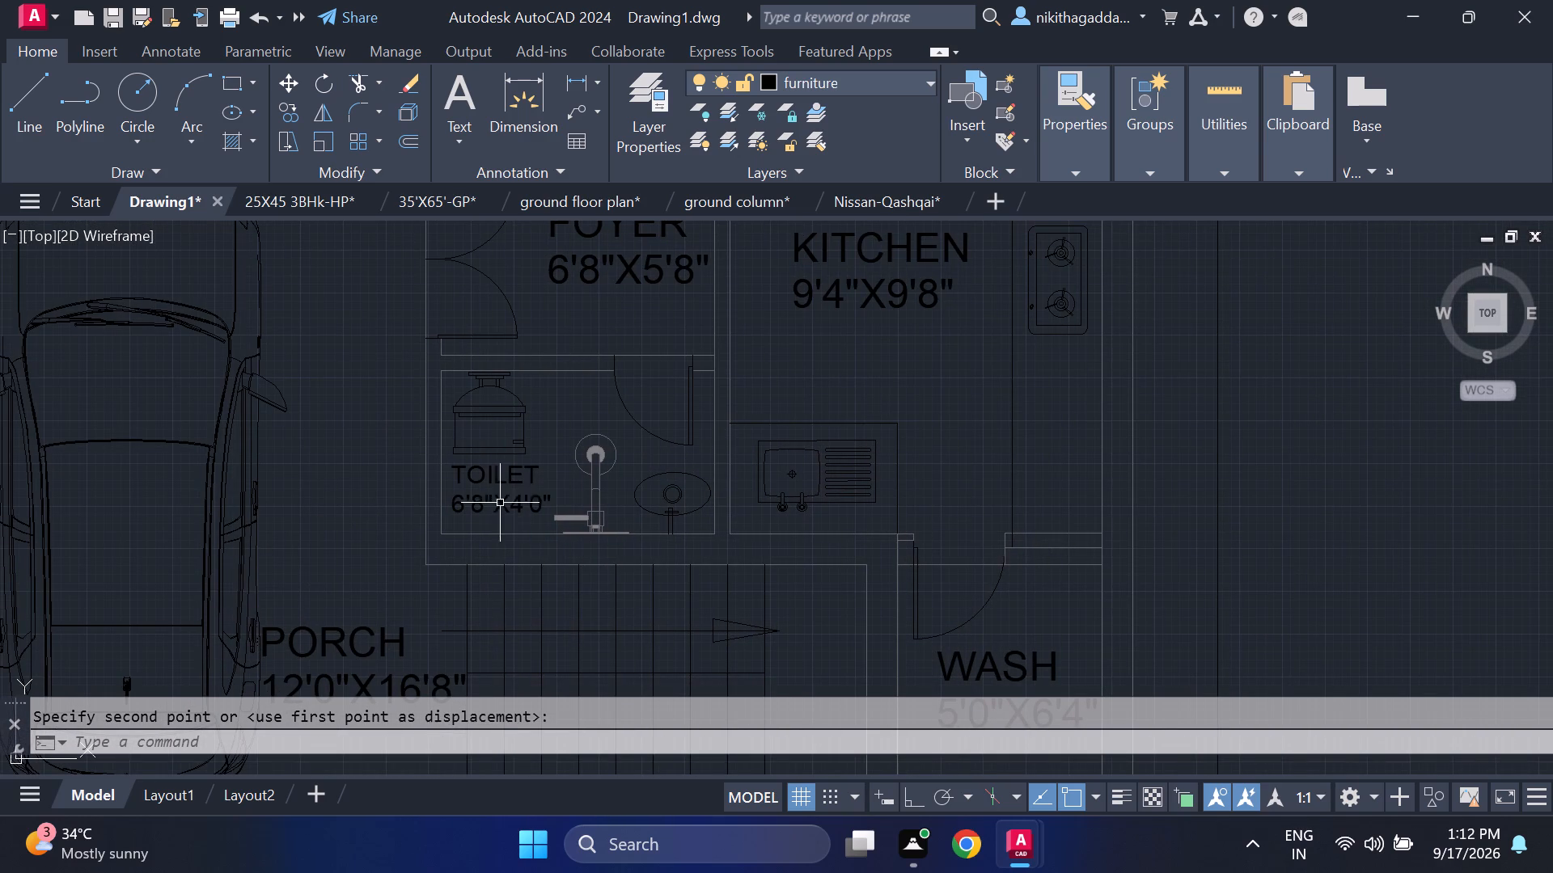
{"action": "scroll", "coordinate": [506, 482], "scroll_direction": "up", "scroll_amount": 1}
{"action": "scroll", "coordinate": [505, 484], "scroll_direction": "down", "scroll_amount": 2}
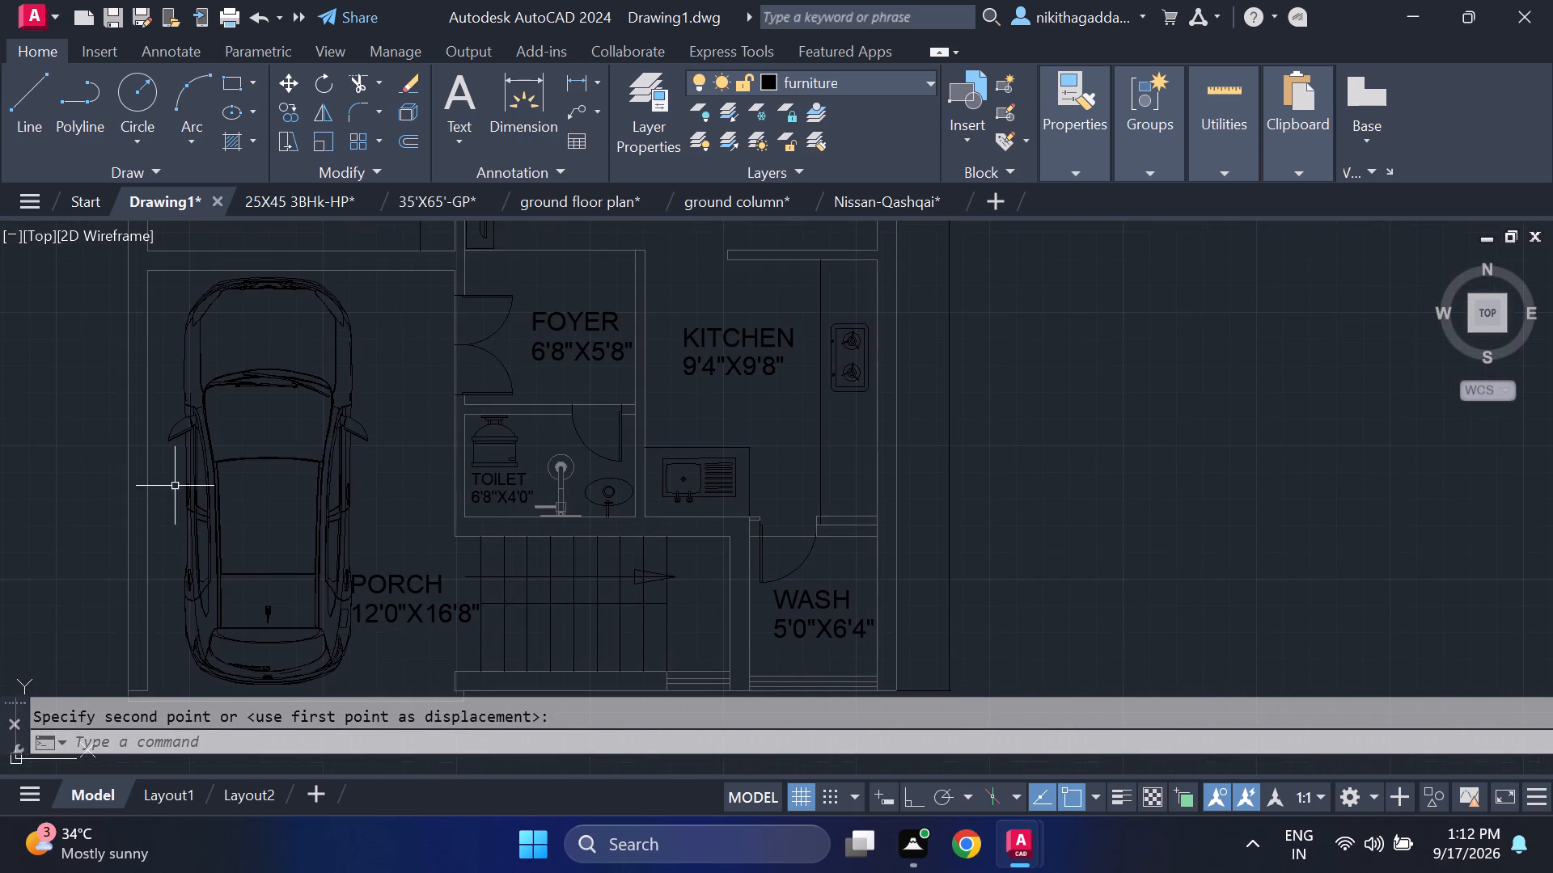
{"action": "scroll", "coordinate": [113, 441], "scroll_direction": "down", "scroll_amount": 2}
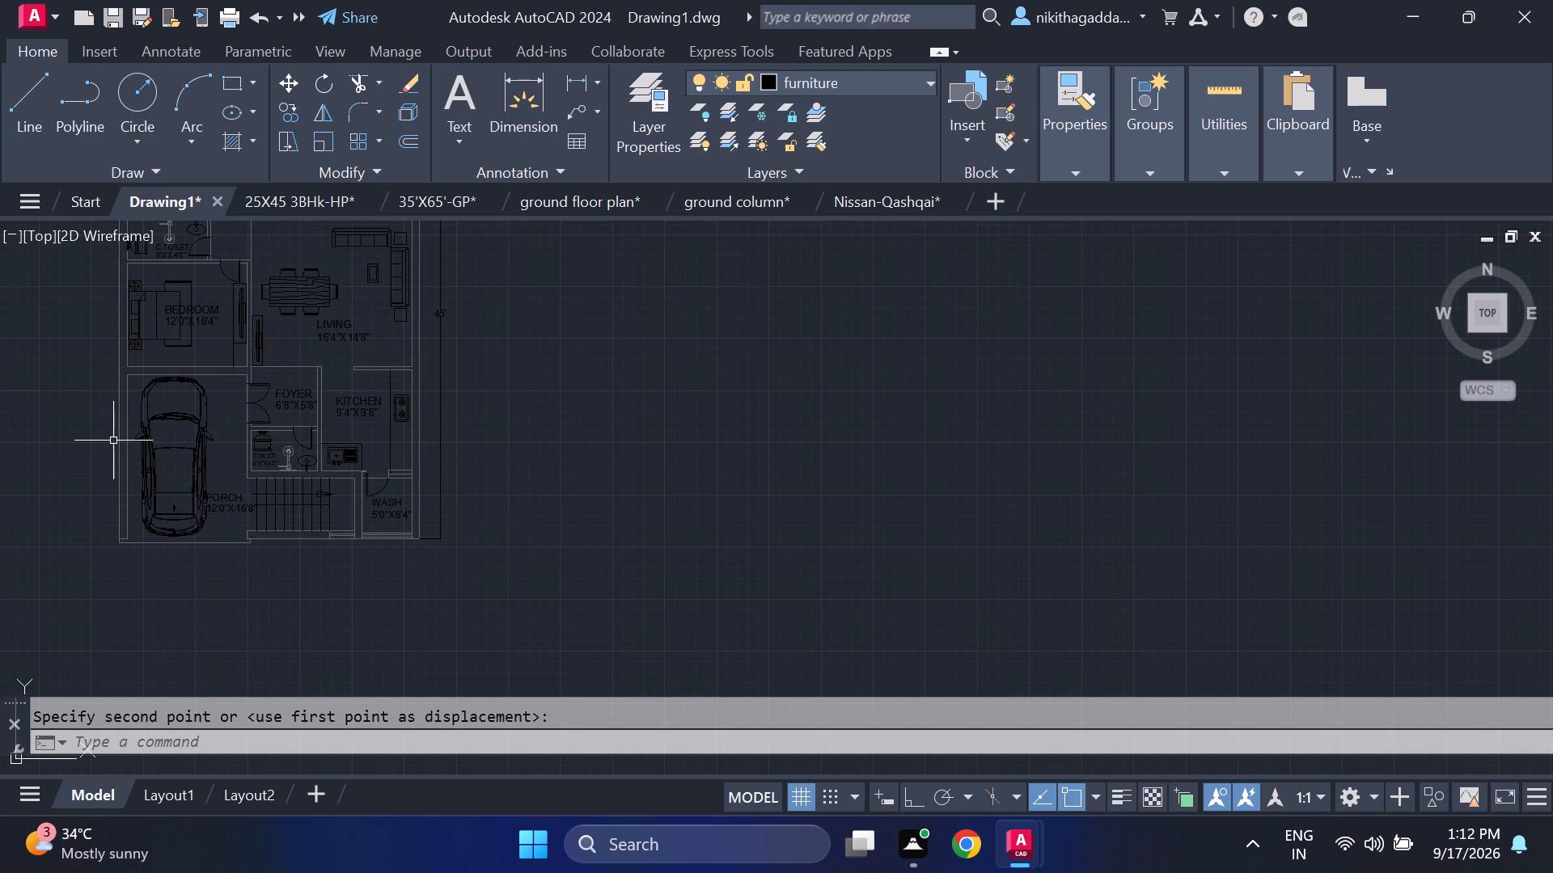
{"action": "middle_click_drag", "start_coordinate": [97, 424], "coordinate": [549, 556]}
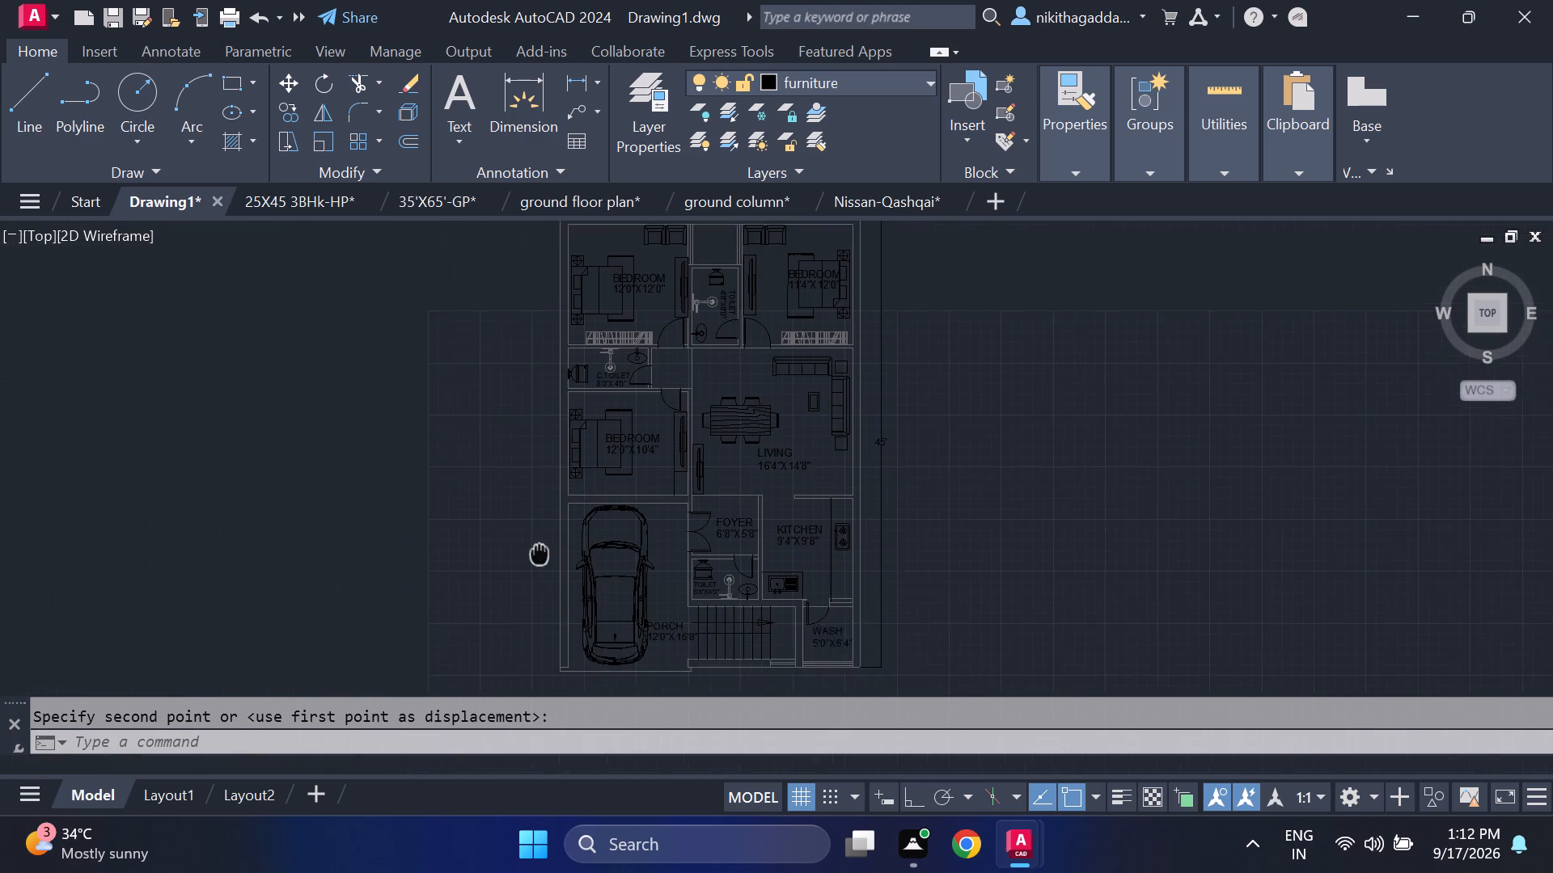
{"action": "middle_click_drag", "start_coordinate": [549, 556], "coordinate": [493, 594]}
Scale the C.TOILET label and its 8'0"X4'0" size line down to about half, from the lower-left of the text.
{"action": "scroll", "coordinate": [548, 431], "scroll_direction": "up", "scroll_amount": 2}
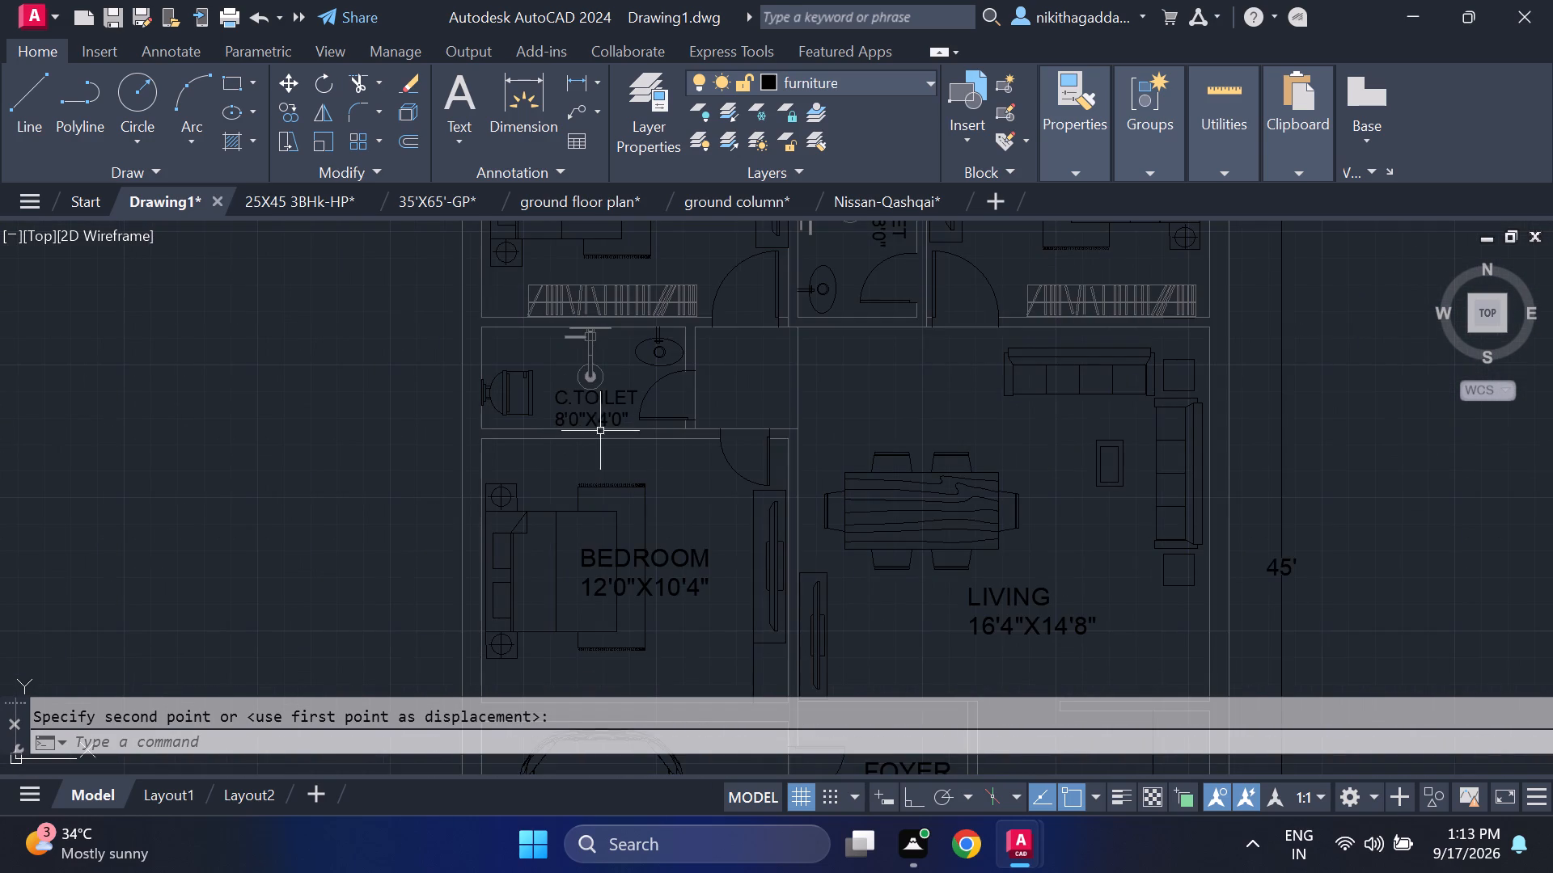
{"action": "scroll", "coordinate": [611, 399], "scroll_direction": "up", "scroll_amount": 2}
{"action": "left_click", "coordinate": [620, 377]}
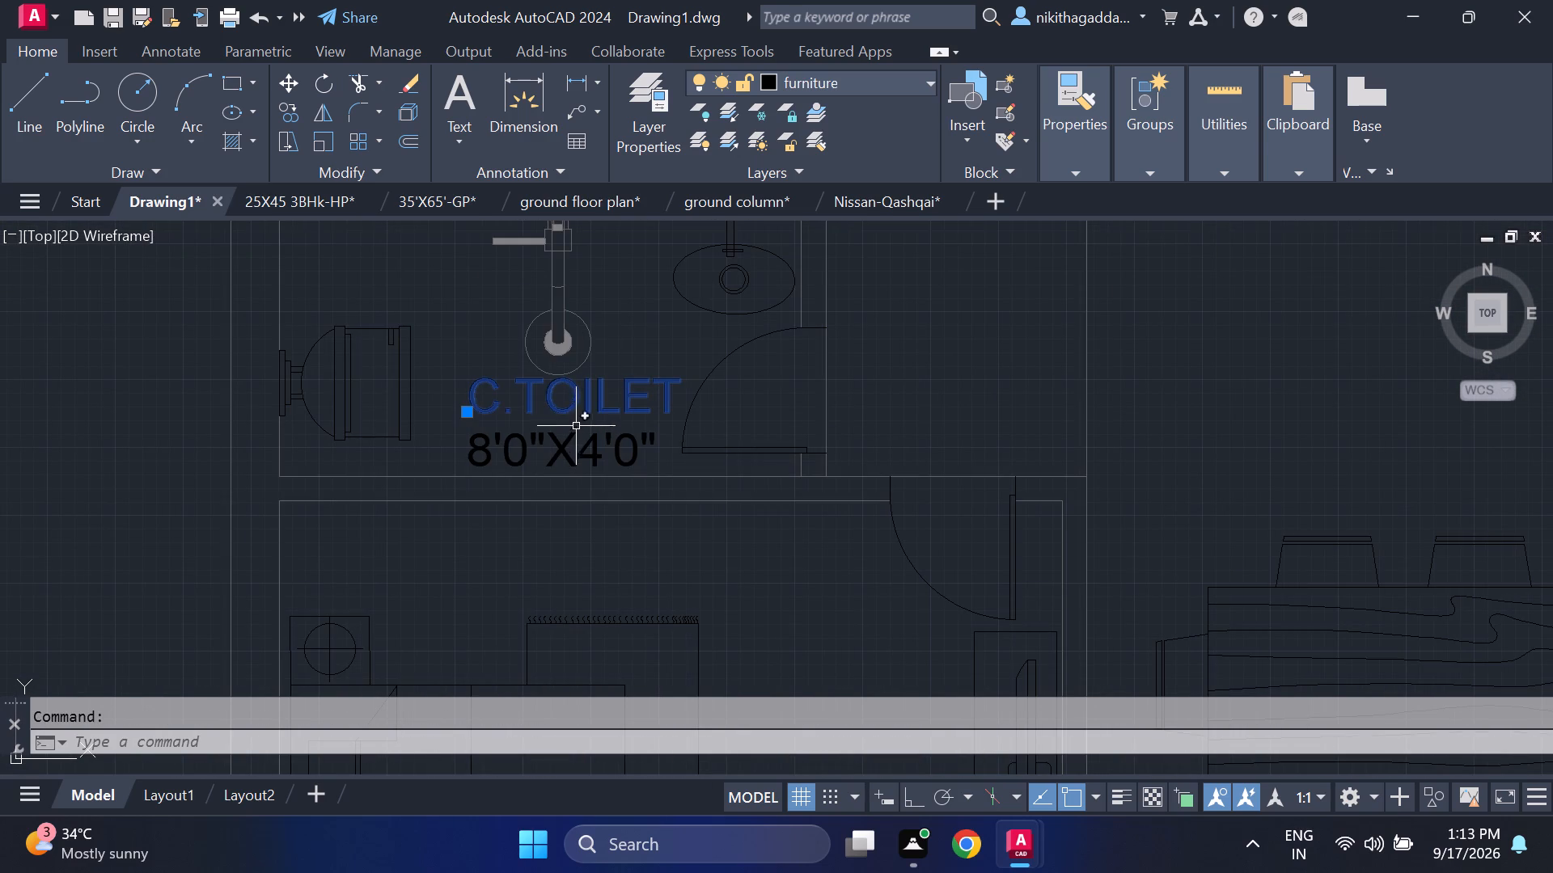
{"action": "left_click", "coordinate": [581, 422]}
{"action": "left_click", "coordinate": [501, 447]}
{"action": "type", "text": "SCALE"}
{"action": "key", "text": "Return"}
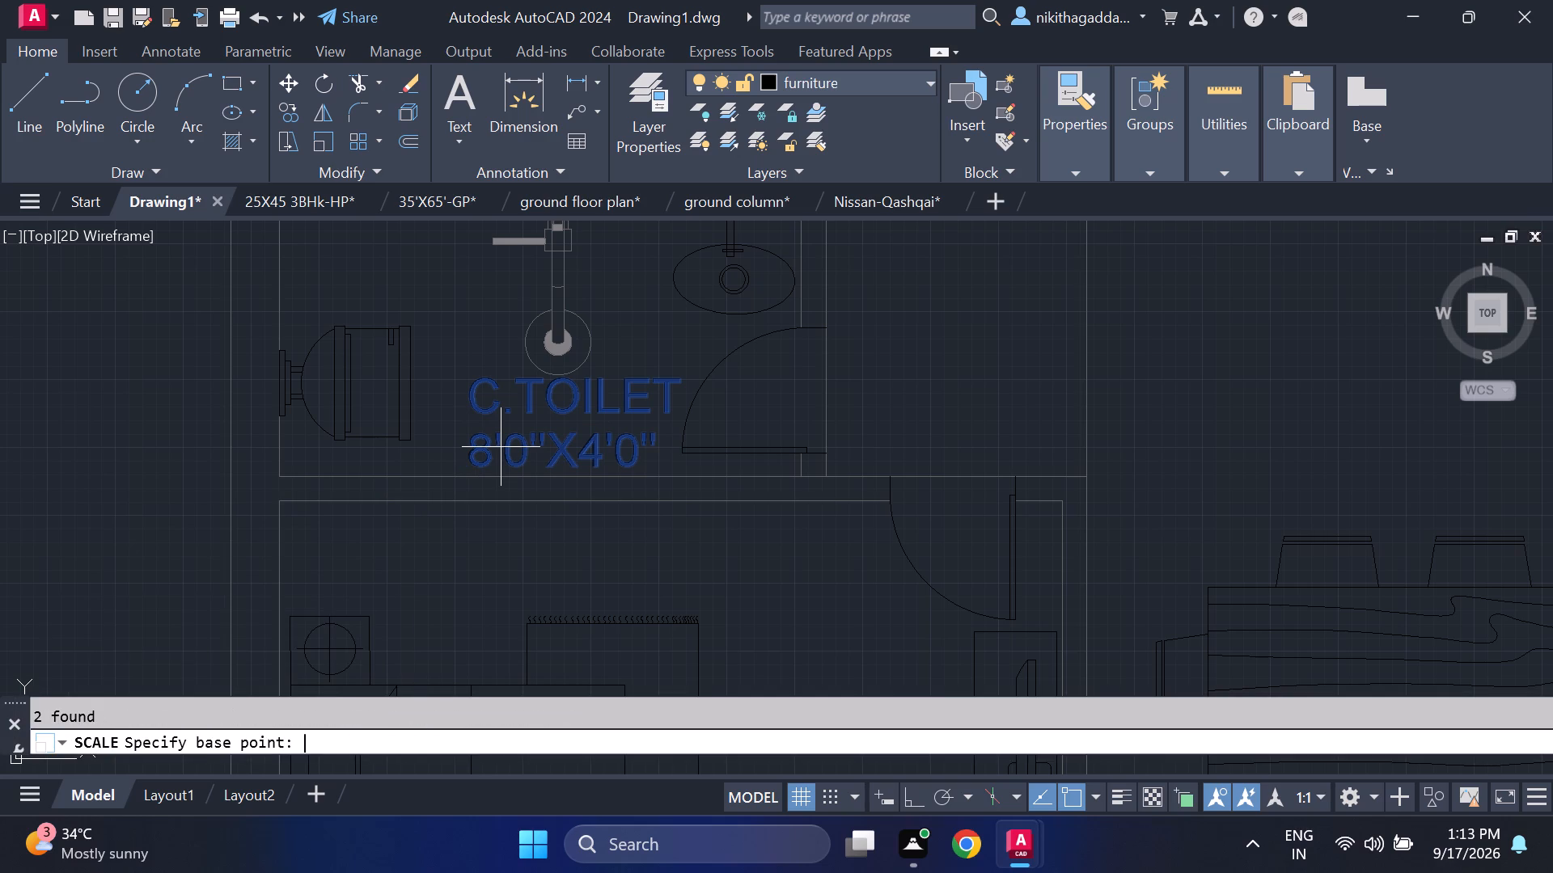
{"action": "left_click", "coordinate": [478, 455]}
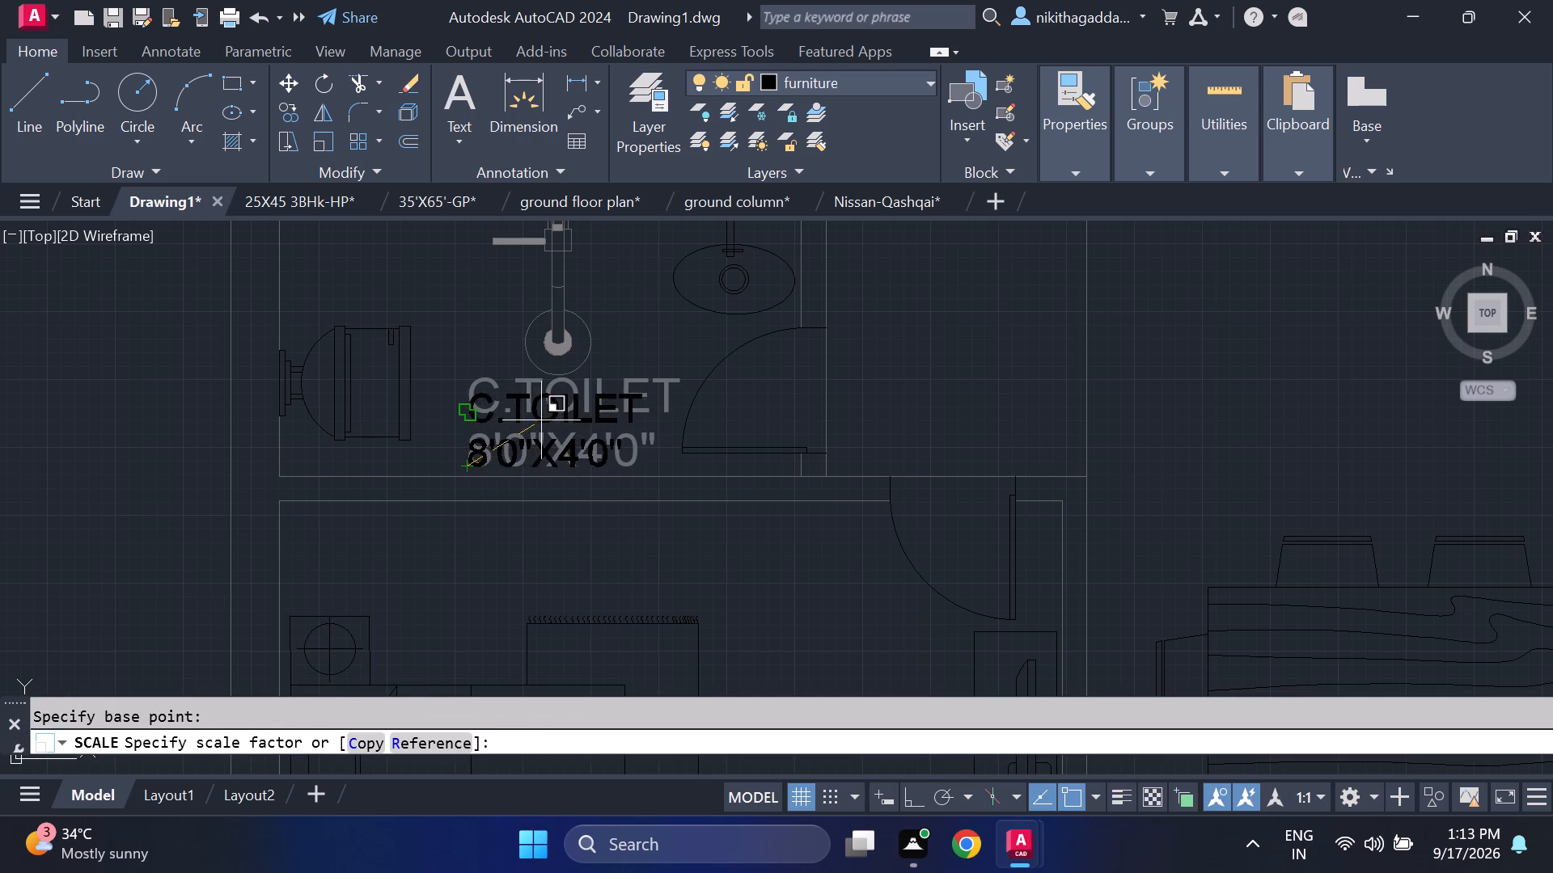
{"action": "left_click", "coordinate": [543, 419]}
Scale the C.TOILET label and its 8'0"X4'0" size line down to about three quarters of their size.
{"action": "left_click", "coordinate": [578, 405]}
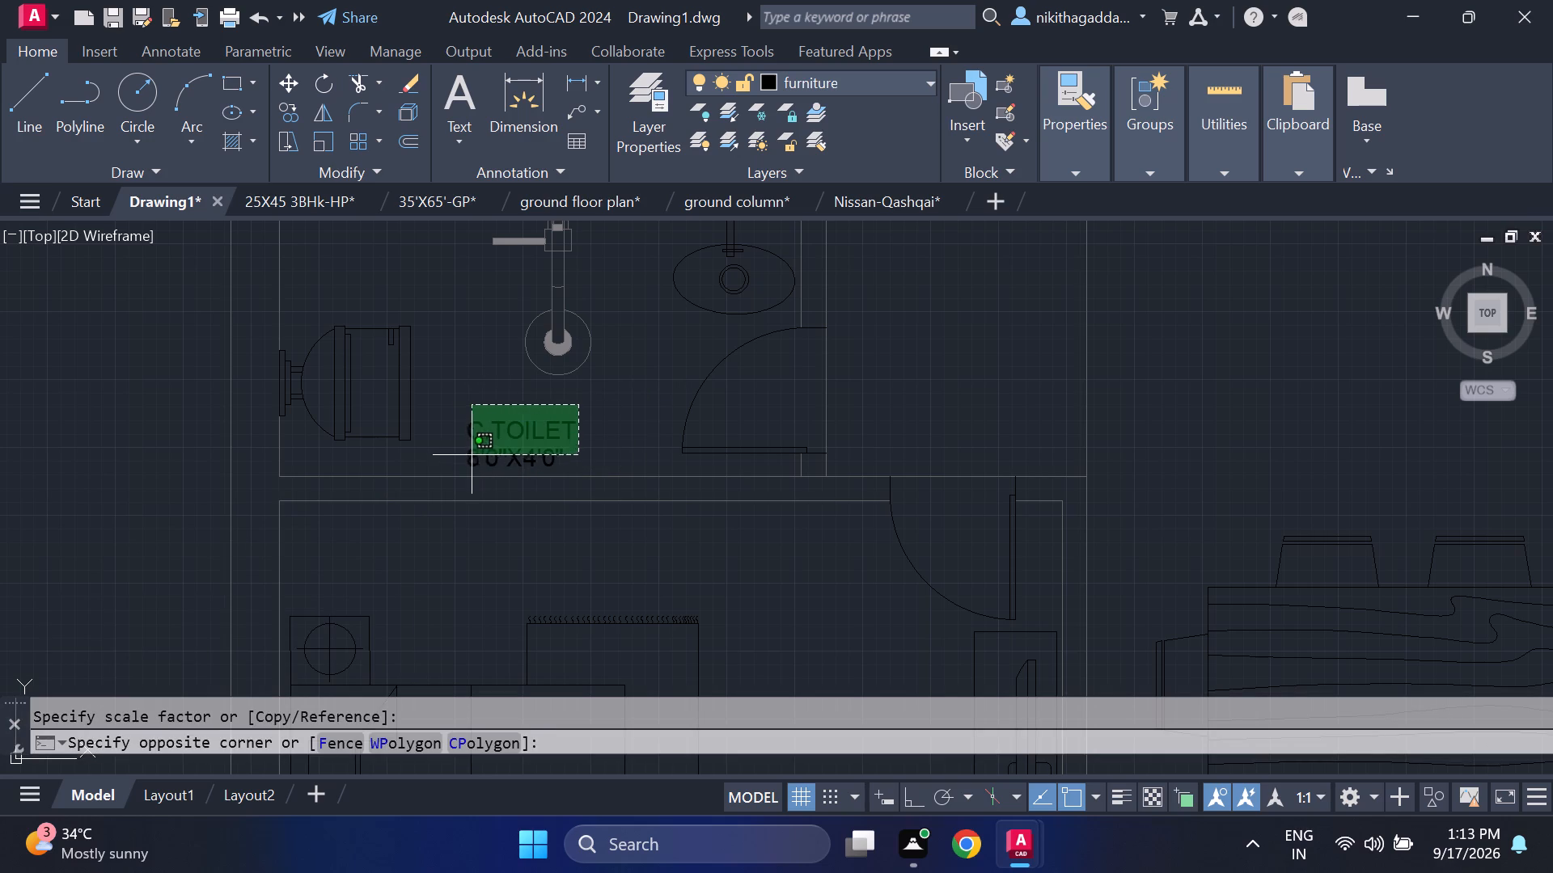
{"action": "left_click", "coordinate": [461, 462]}
{"action": "type", "text": "SCALE"}
{"action": "key", "text": "Return"}
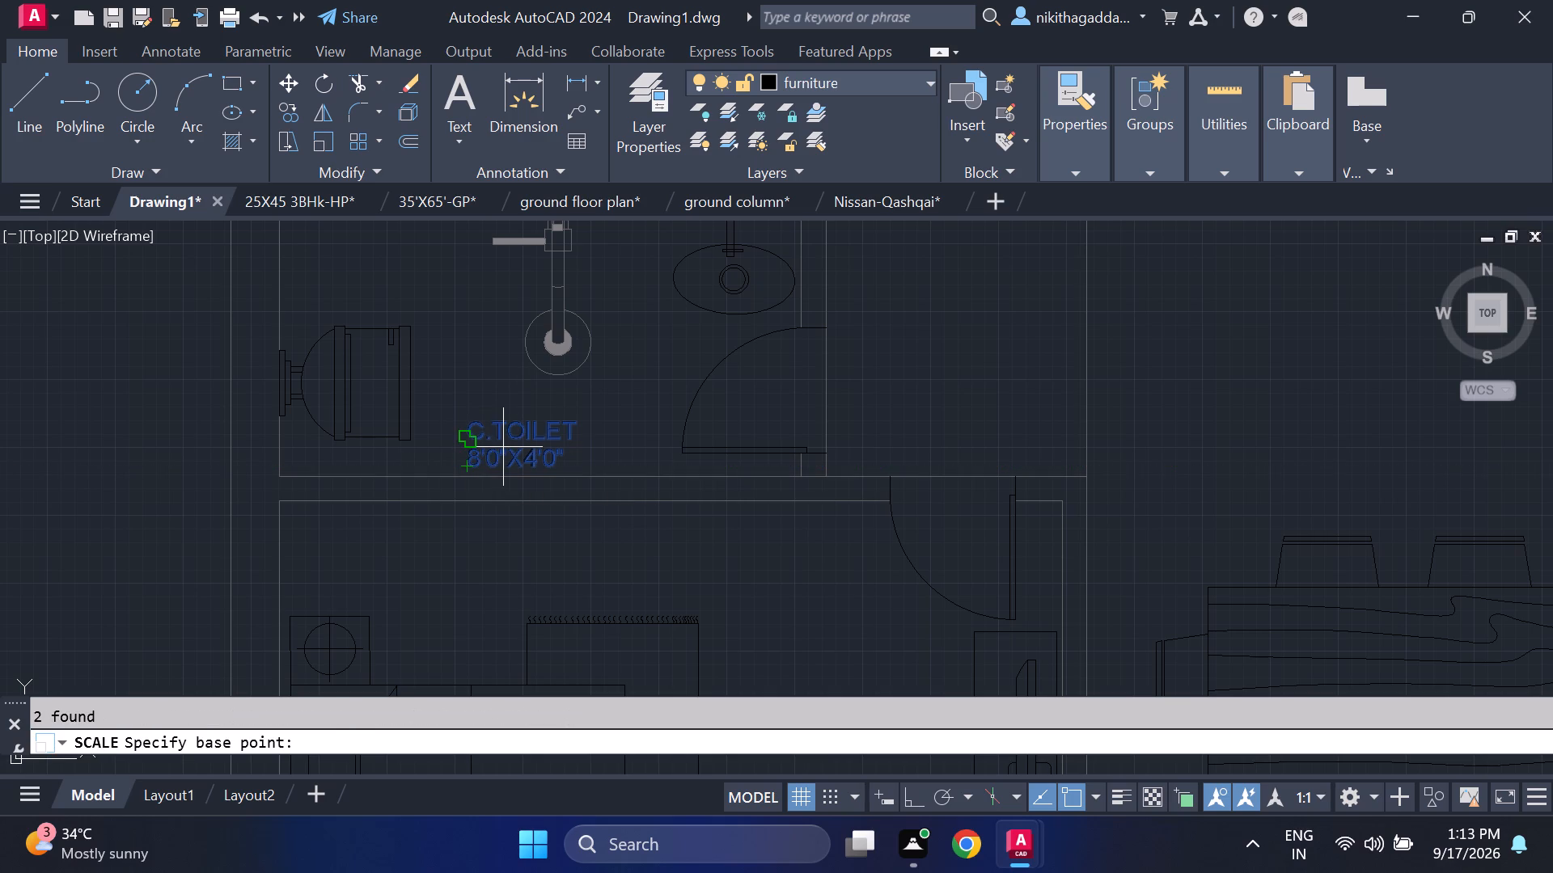
{"action": "left_click", "coordinate": [504, 448]}
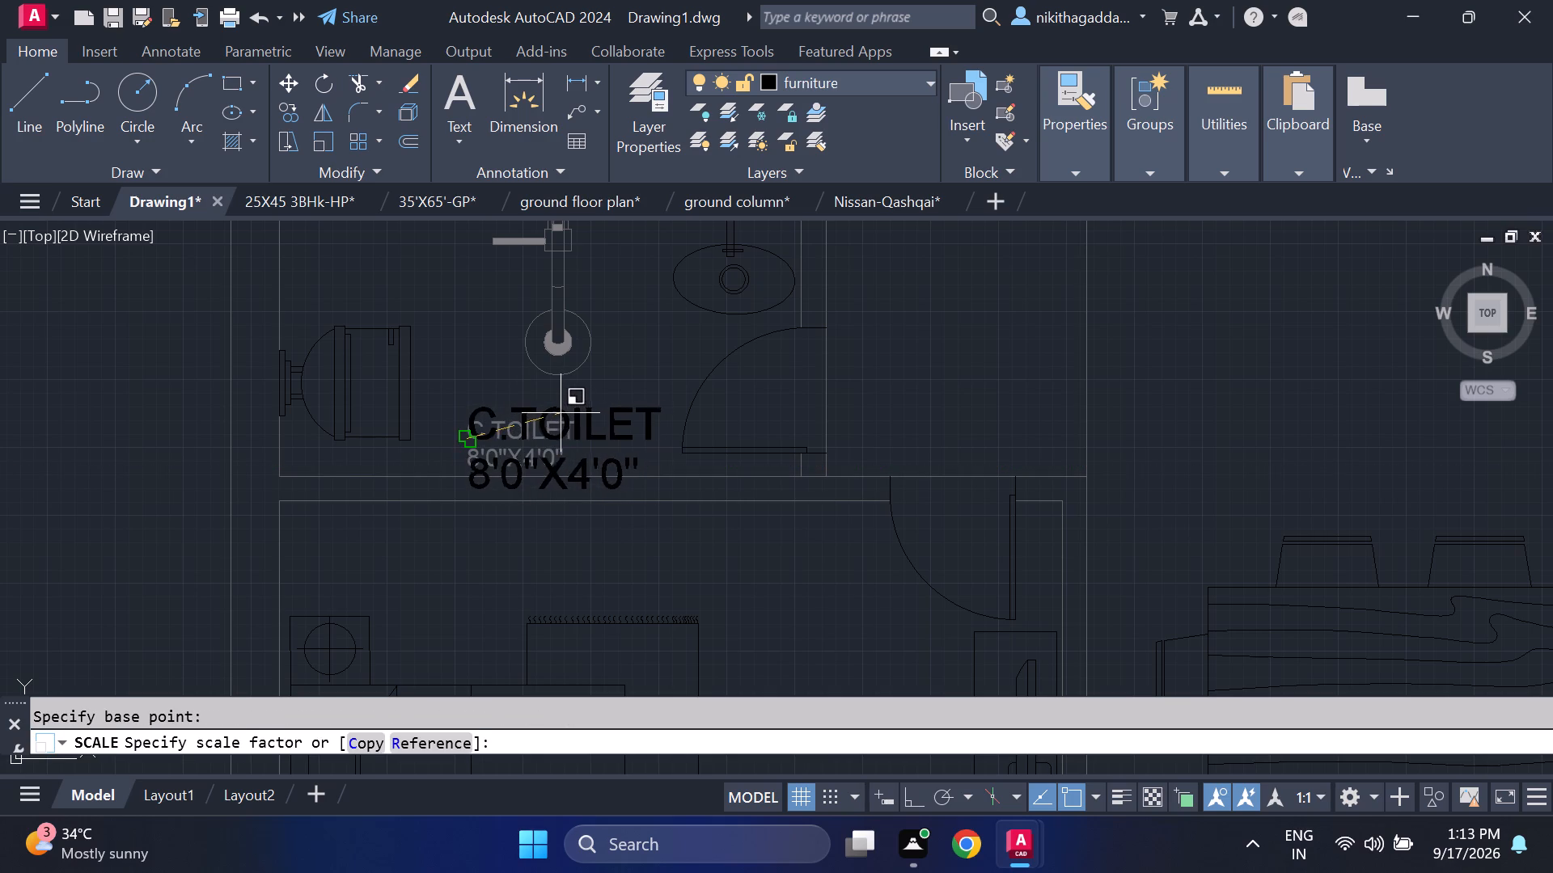
{"action": "left_click", "coordinate": [544, 421]}
{"action": "left_click", "coordinate": [546, 419]}
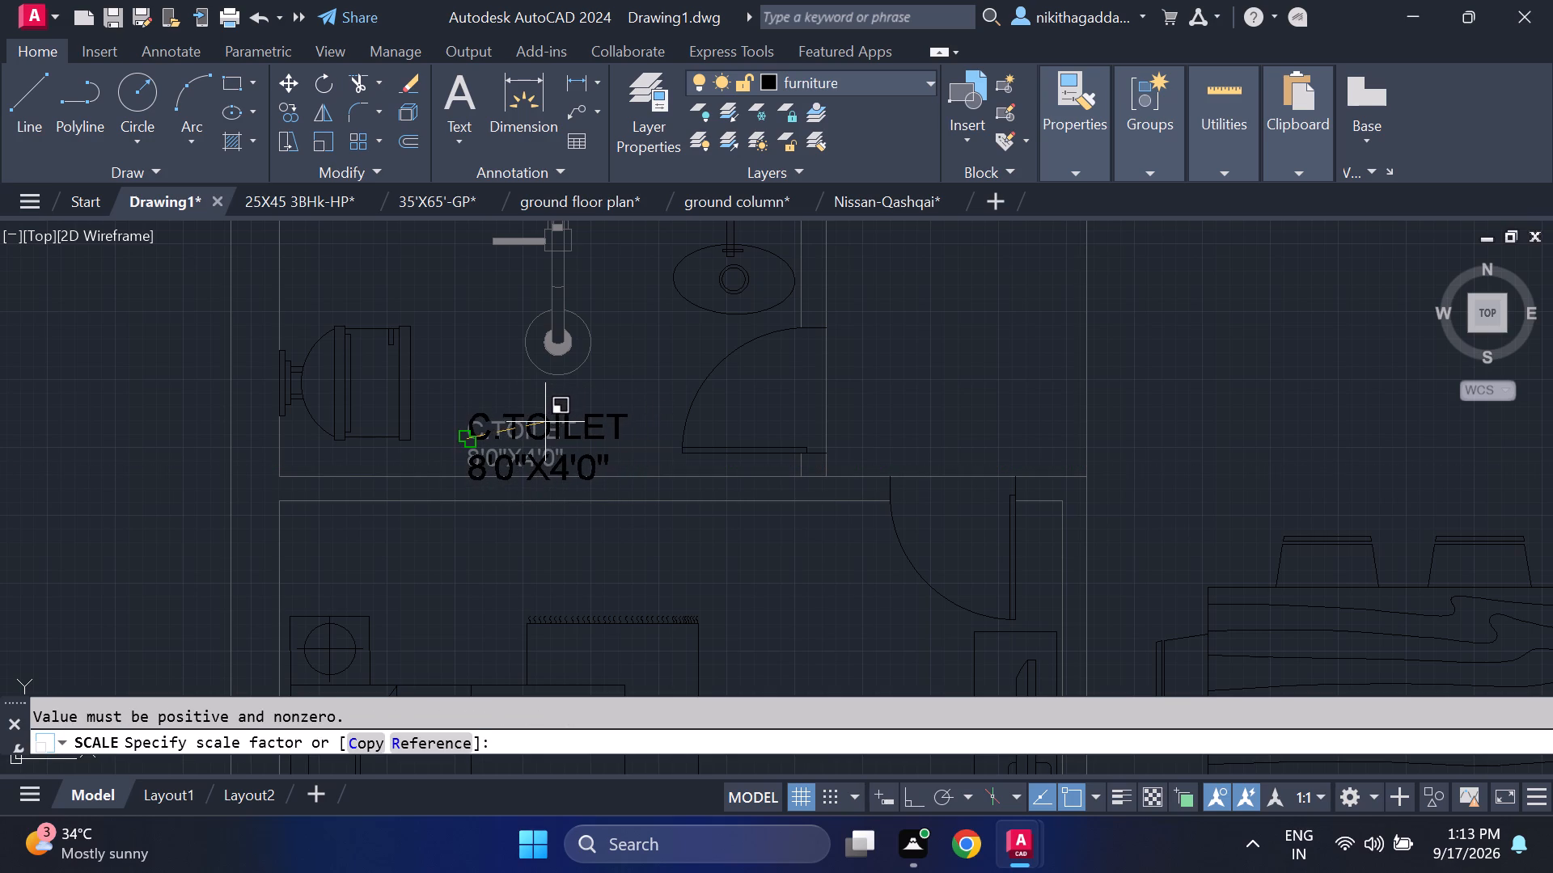
{"action": "left_click", "coordinate": [507, 431]}
Scale the C.TOILET label and its 8'0"X4'0" size line up by about a third from the text's lower-left corner.
{"action": "left_click_drag", "start_coordinate": [553, 429], "coordinate": [543, 430]}
{"action": "left_click", "coordinate": [451, 465]}
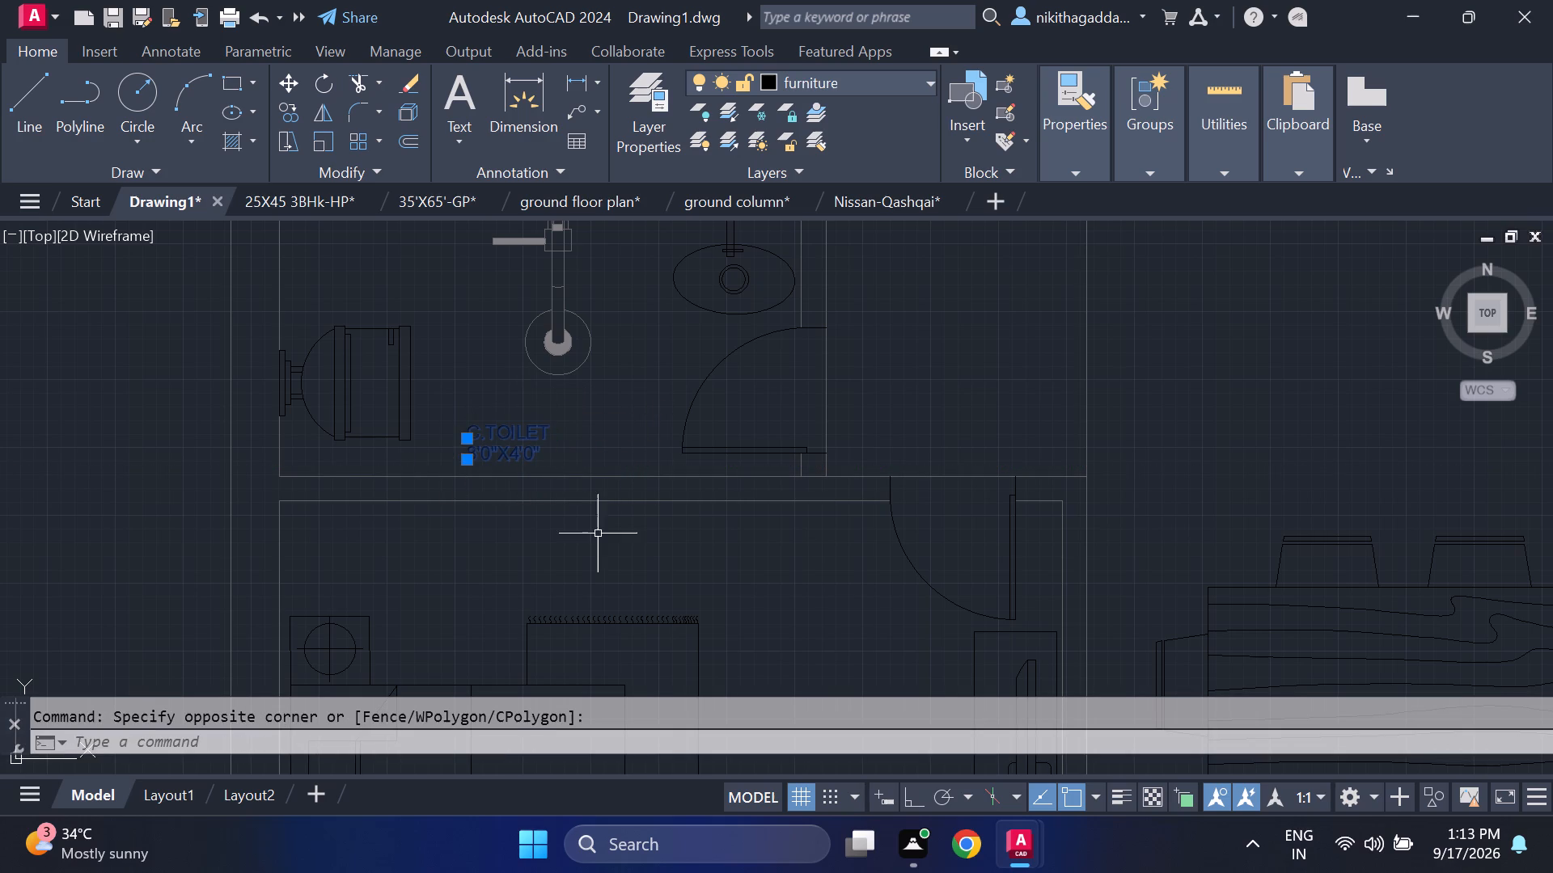
{"action": "scroll", "coordinate": [506, 477], "scroll_direction": "up", "scroll_amount": 3}
{"action": "type", "text": "SCALE"}
{"action": "key", "text": "Return"}
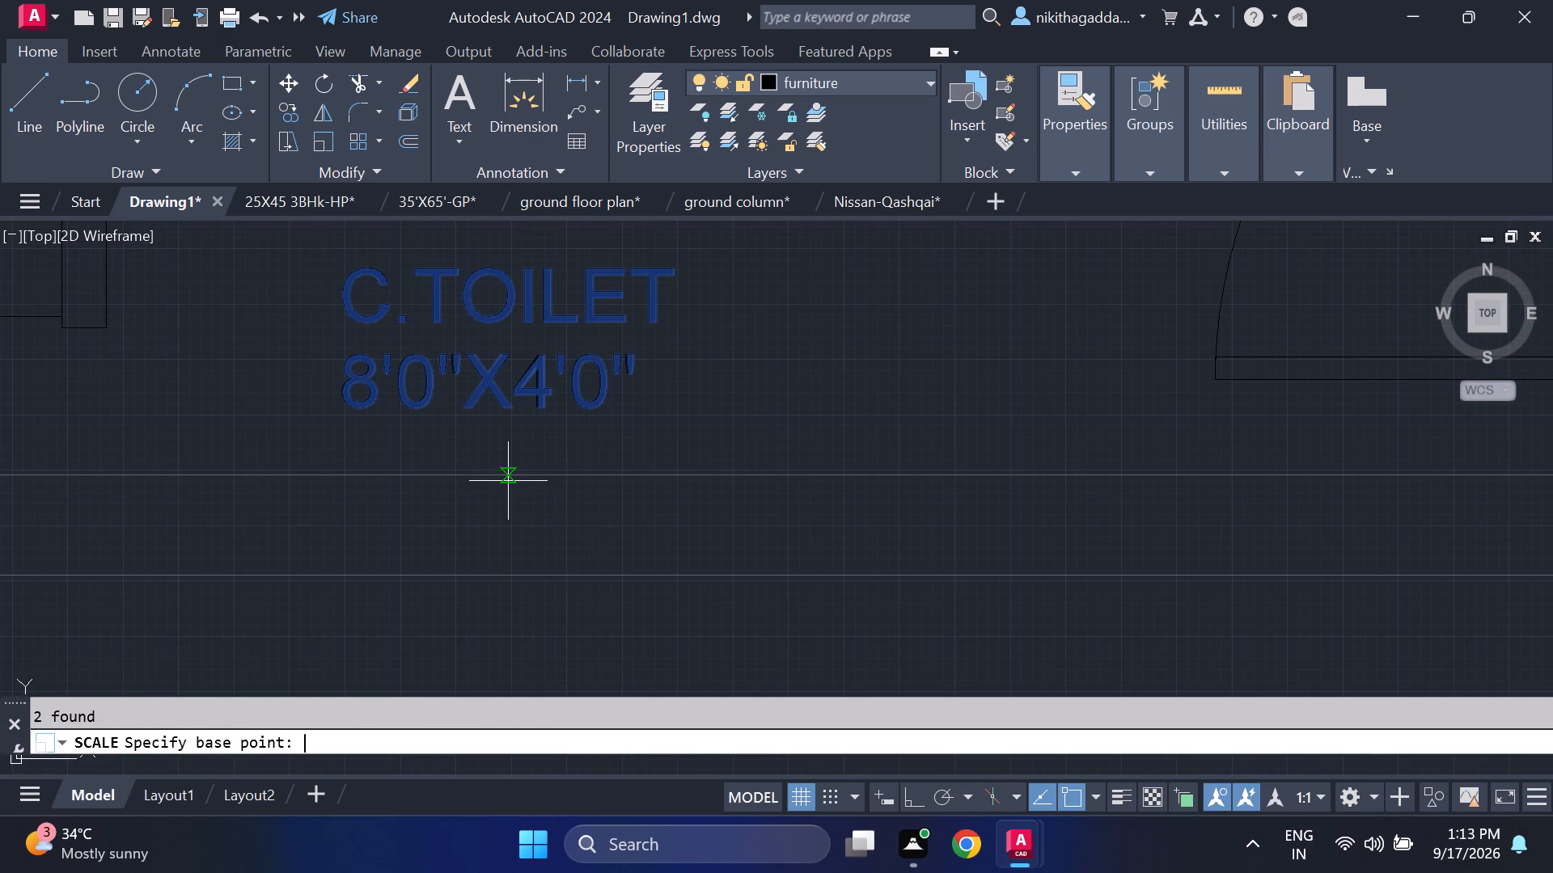
{"action": "left_click", "coordinate": [338, 410]}
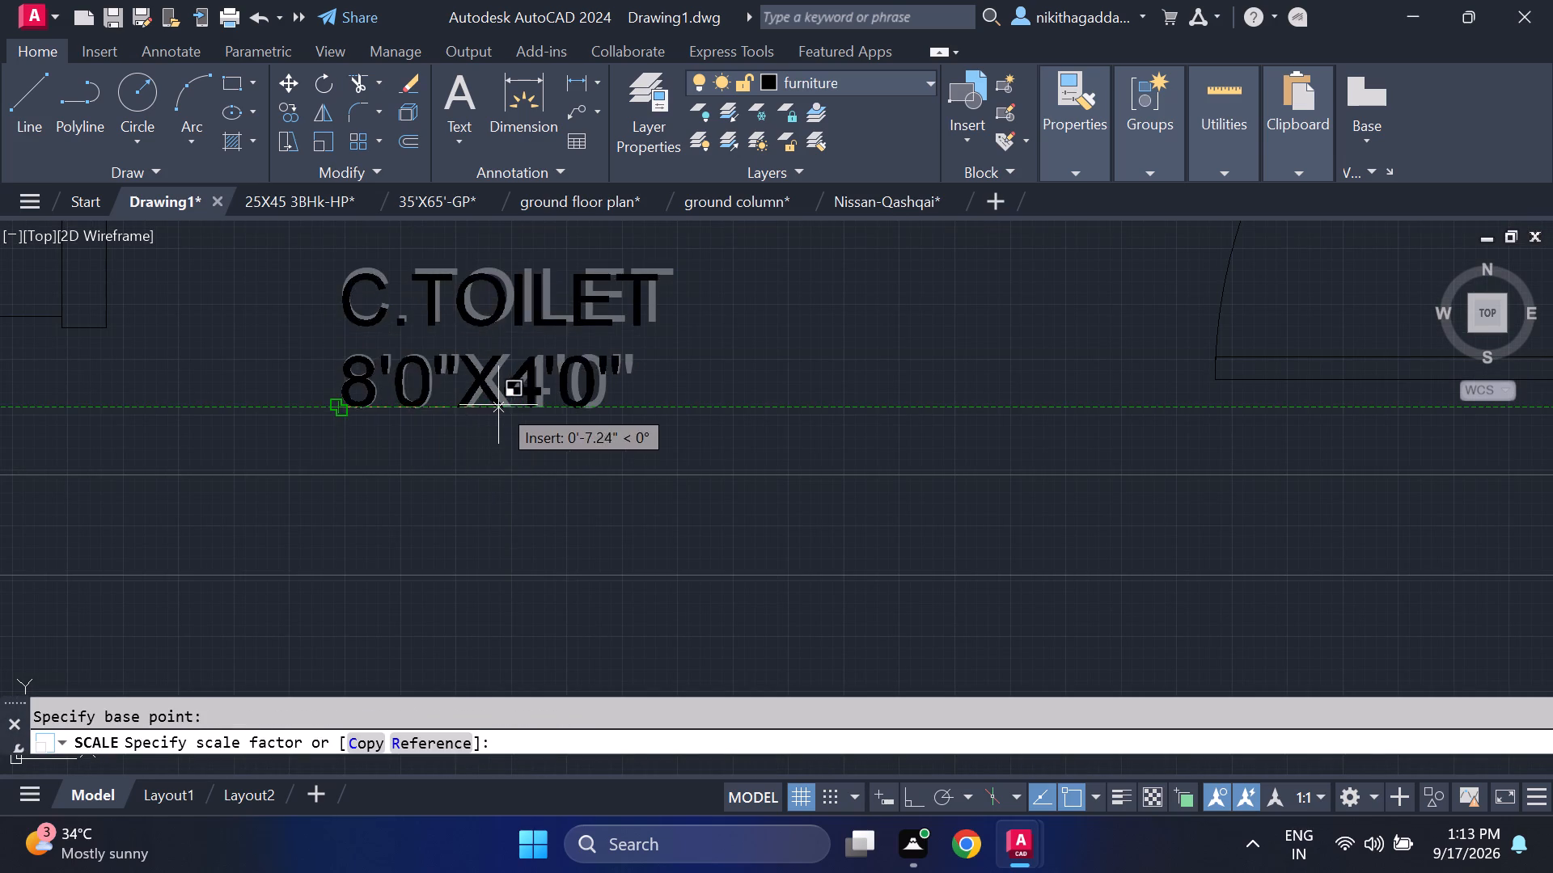
{"action": "scroll", "coordinate": [479, 394], "scroll_direction": "down", "scroll_amount": 2}
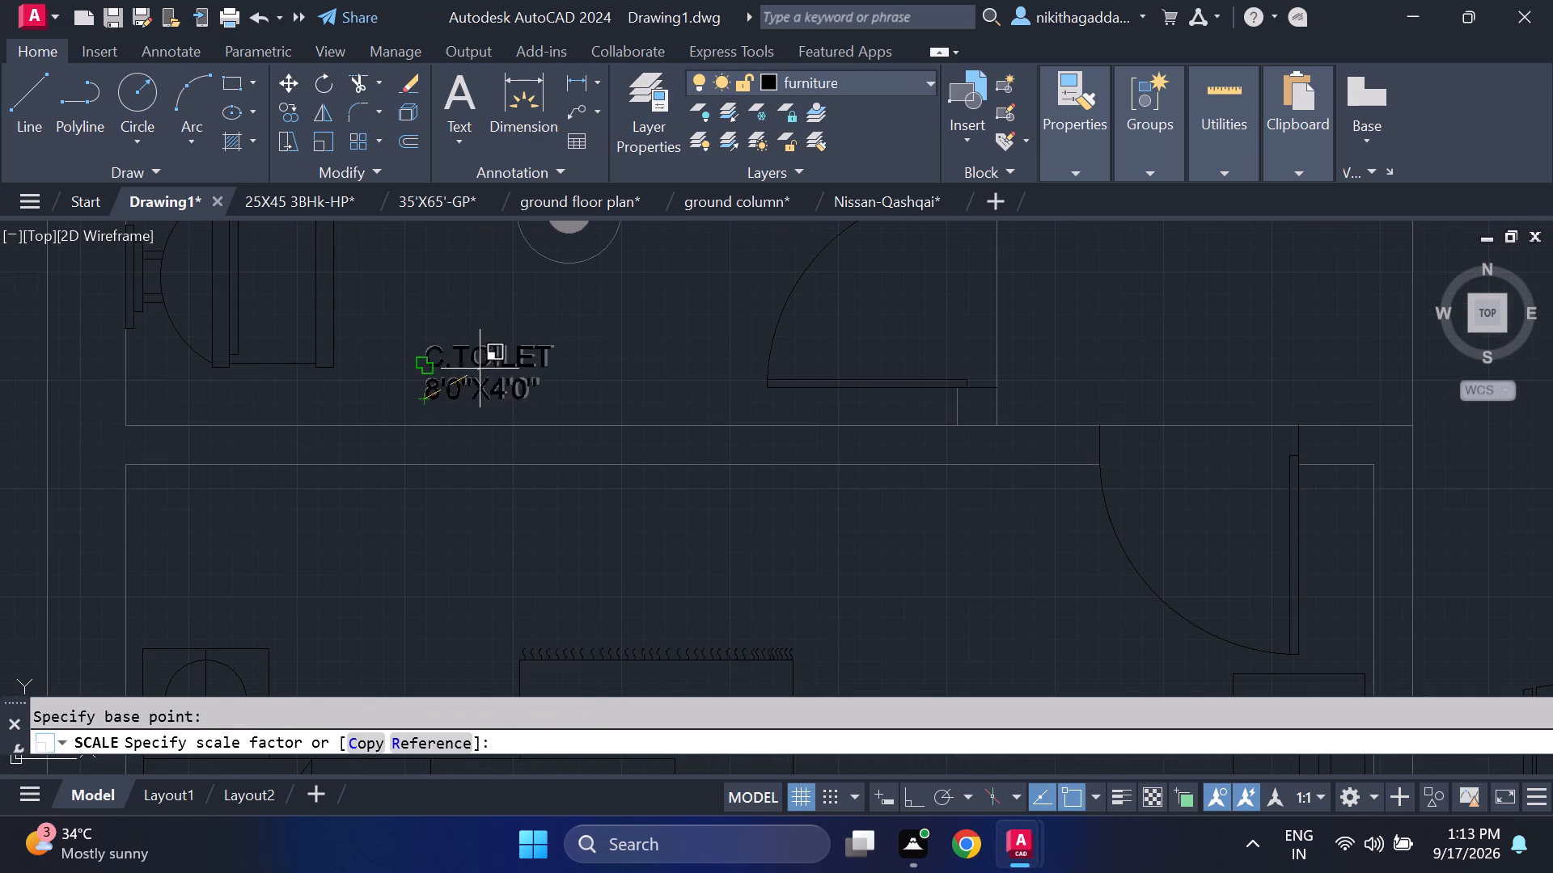
{"action": "left_click", "coordinate": [499, 353]}
{"action": "left_click_drag", "start_coordinate": [558, 303], "coordinate": [545, 309]}
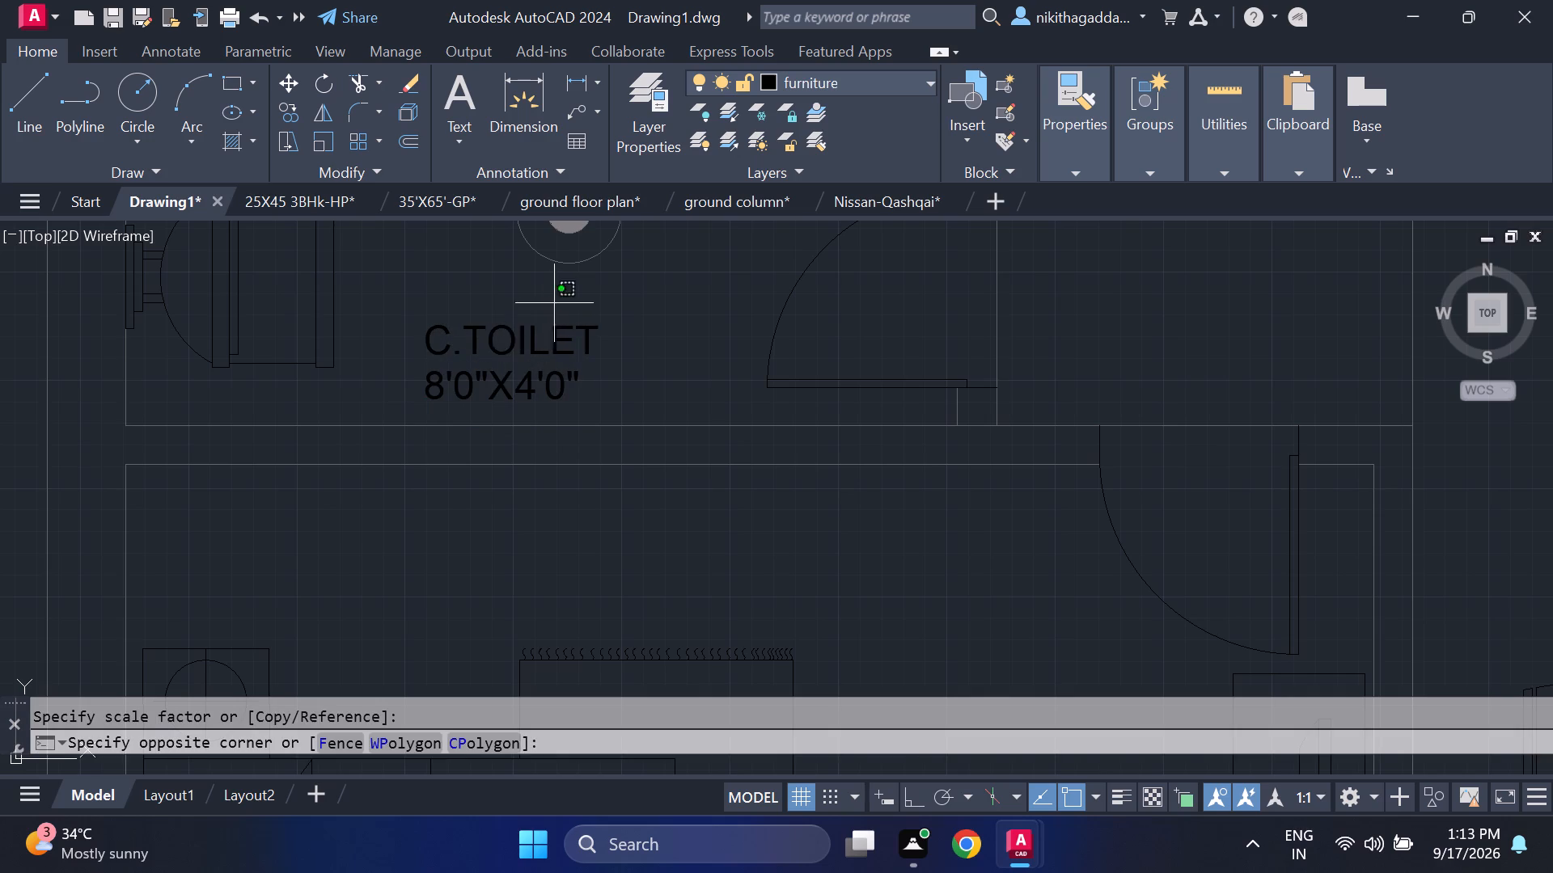
{"action": "left_click_drag", "start_coordinate": [545, 309], "coordinate": [524, 323]}
{"action": "left_click", "coordinate": [430, 391]}
{"action": "scroll", "coordinate": [454, 387], "scroll_direction": "down", "scroll_amount": 3}
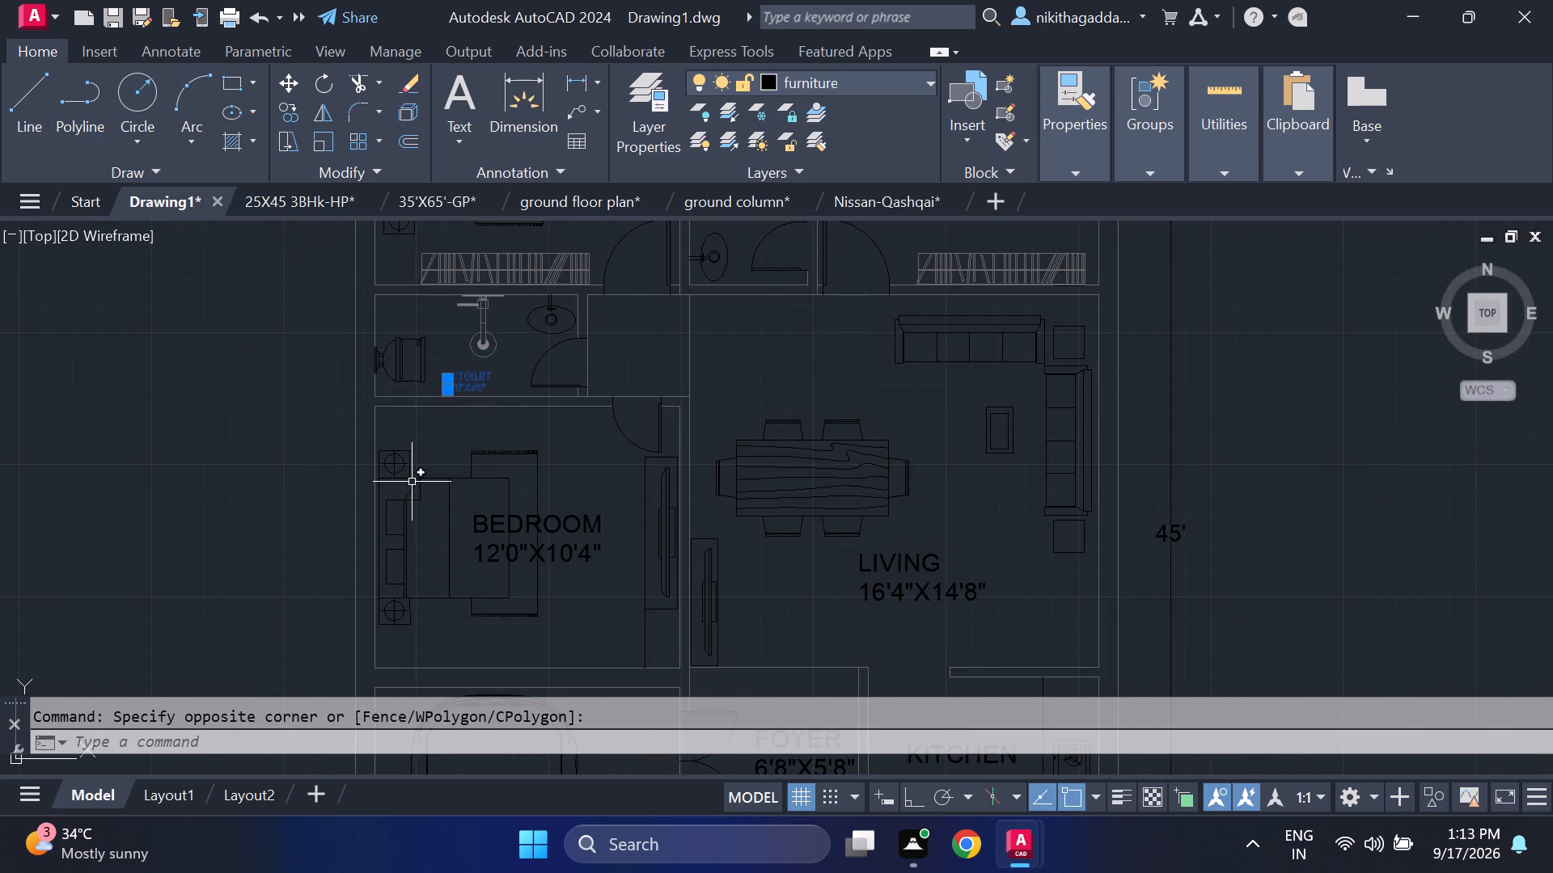
{"action": "key", "text": "Escape"}
Set up a solid hatch in colour 153,27,30 and try to fill the outer wall beside the porch.
{"action": "scroll", "coordinate": [413, 478], "scroll_direction": "down", "scroll_amount": 3}
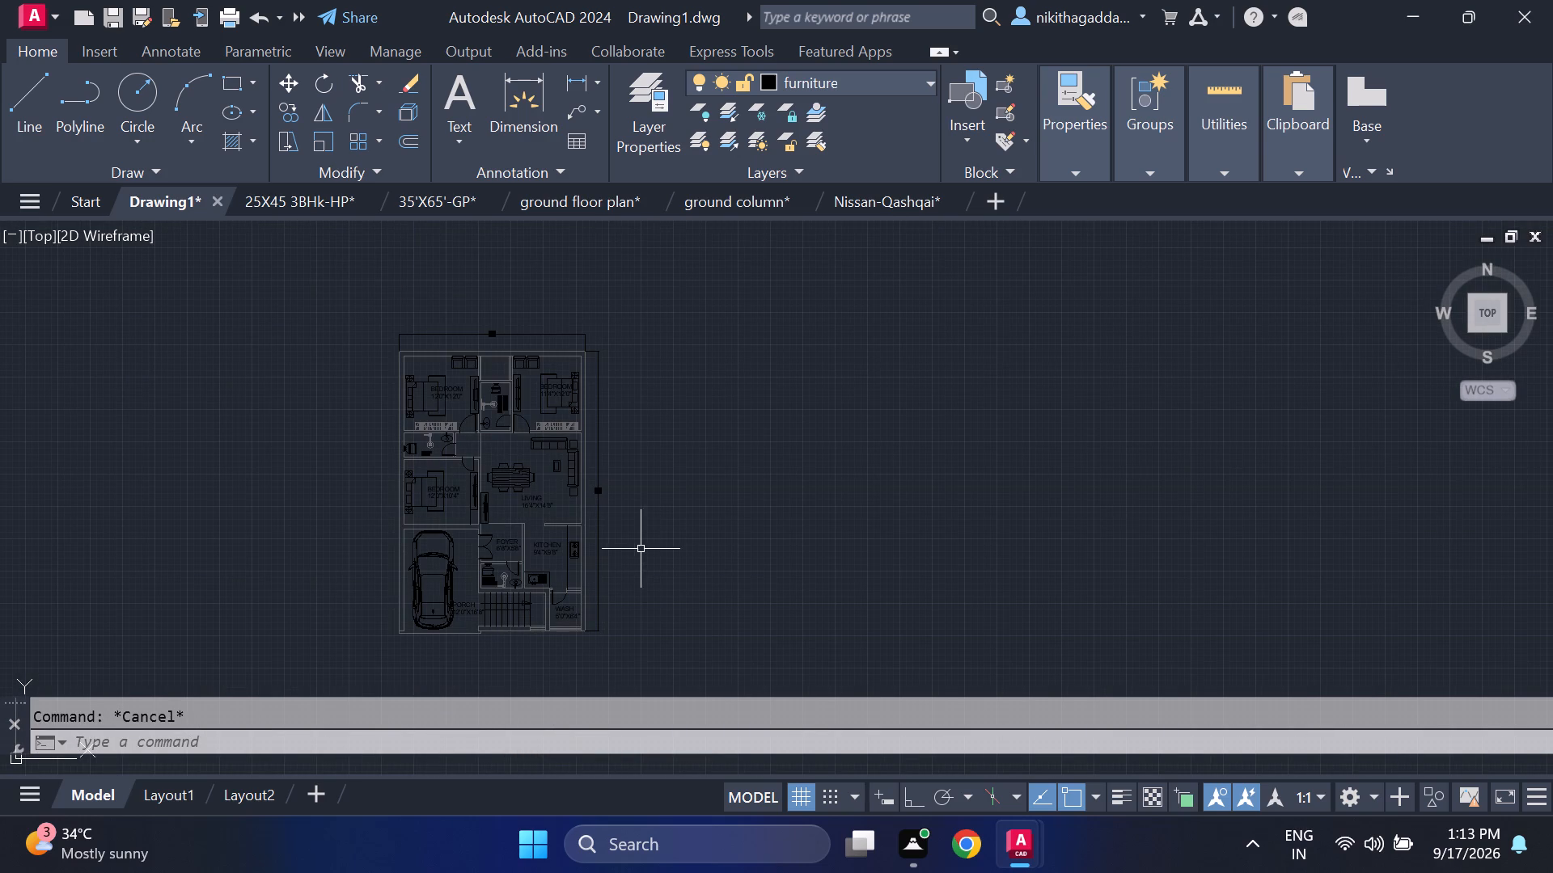
{"action": "middle_click_drag", "start_coordinate": [644, 529], "coordinate": [777, 465]}
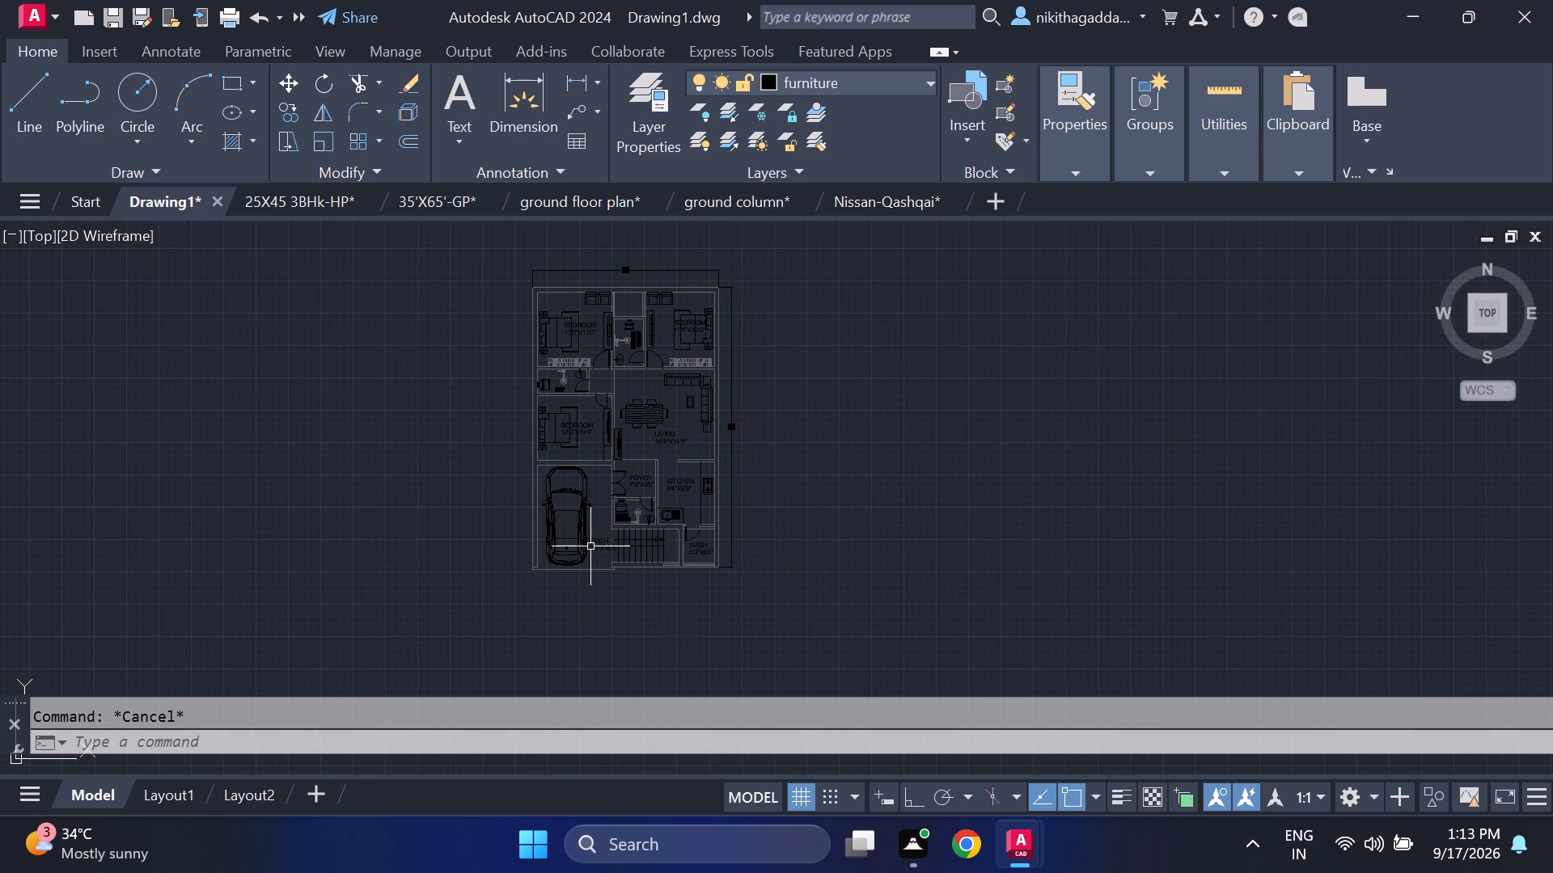
{"action": "scroll", "coordinate": [584, 548], "scroll_direction": "up", "scroll_amount": 1}
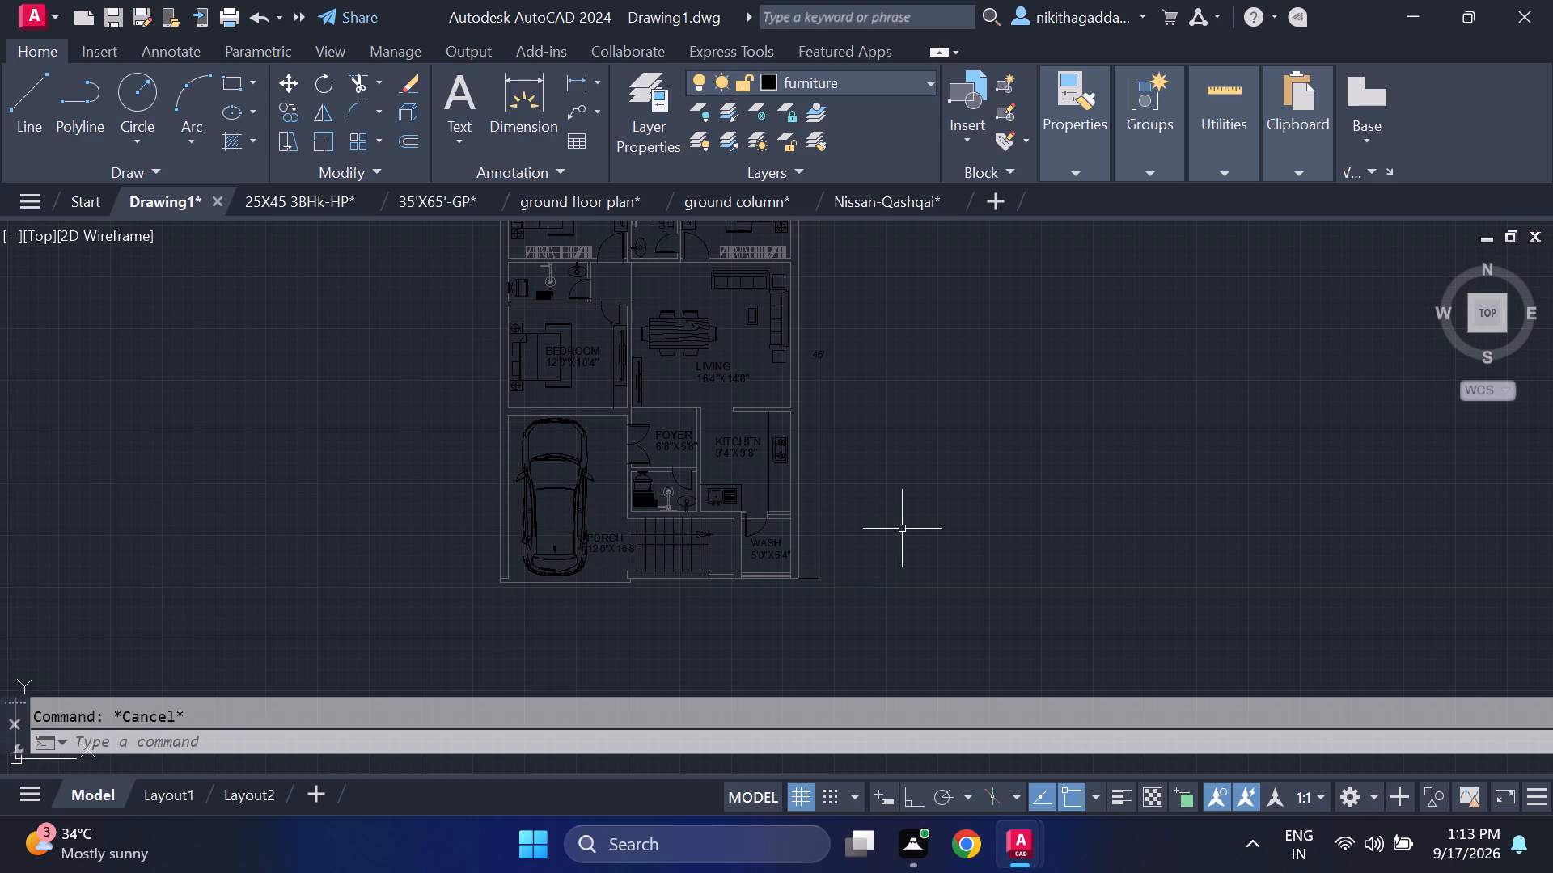
{"action": "middle_click_drag", "start_coordinate": [906, 458], "coordinate": [920, 526]}
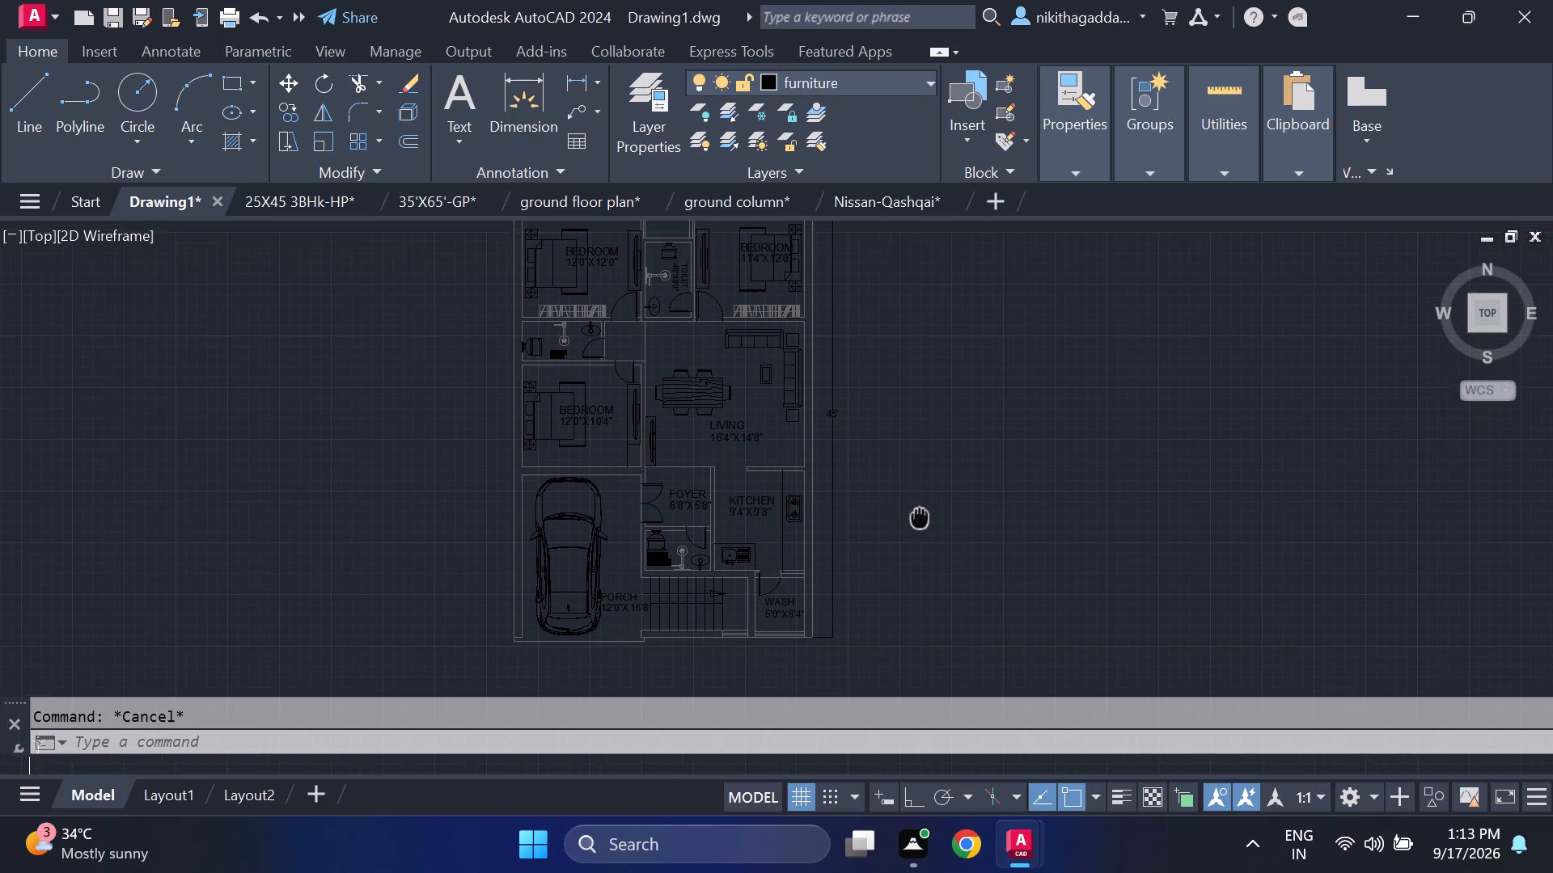
{"action": "middle_click_drag", "start_coordinate": [920, 526], "coordinate": [920, 534]}
{"action": "type", "text": "HATCH"}
{"action": "key", "text": "Return"}
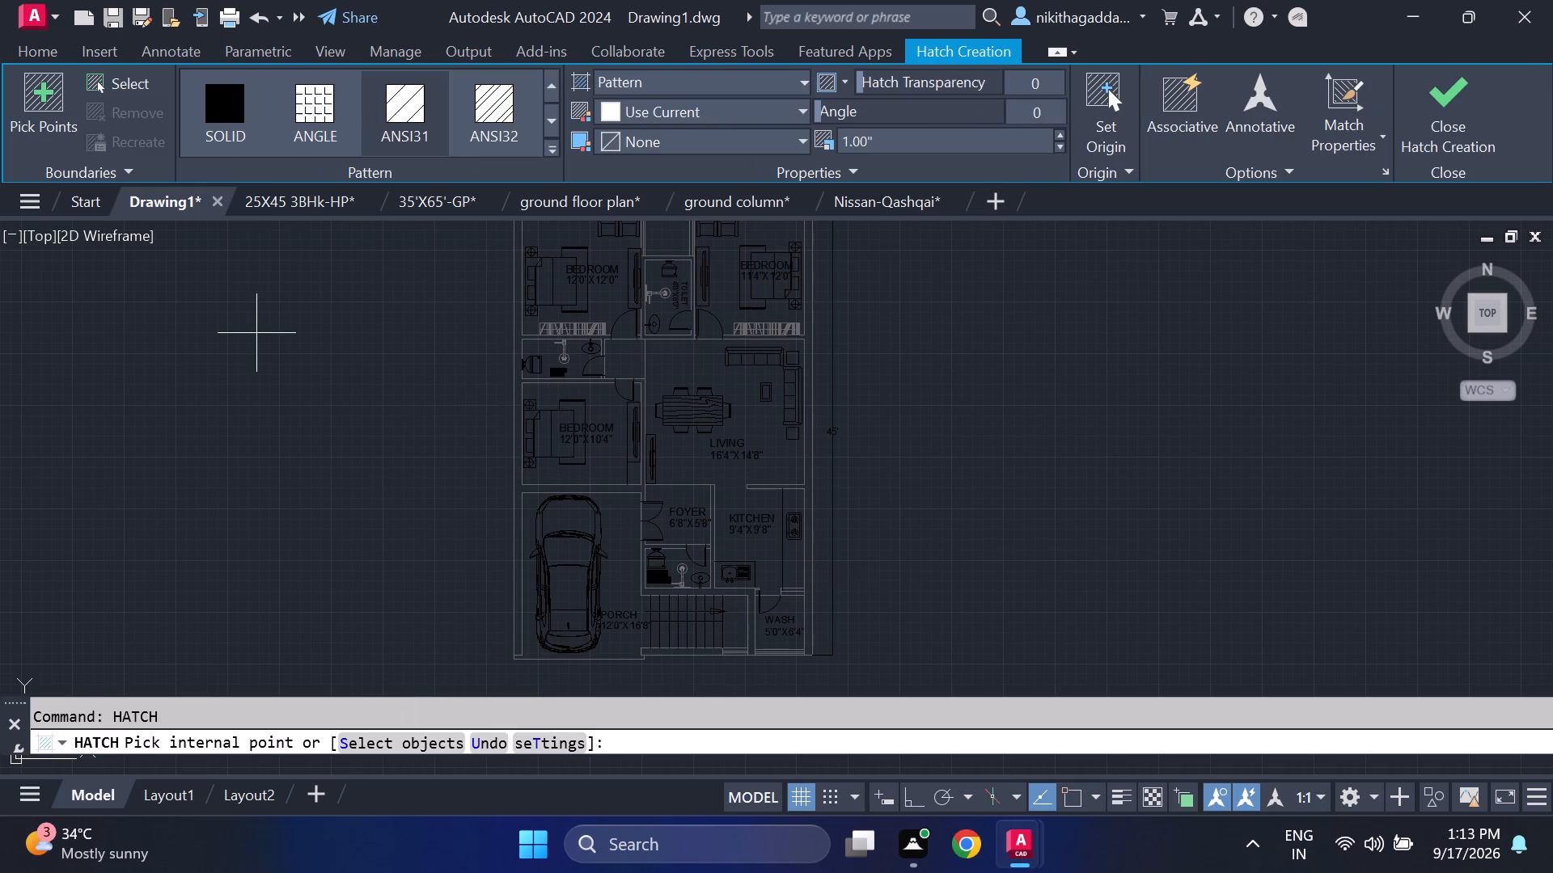
{"action": "left_click", "coordinate": [721, 112]}
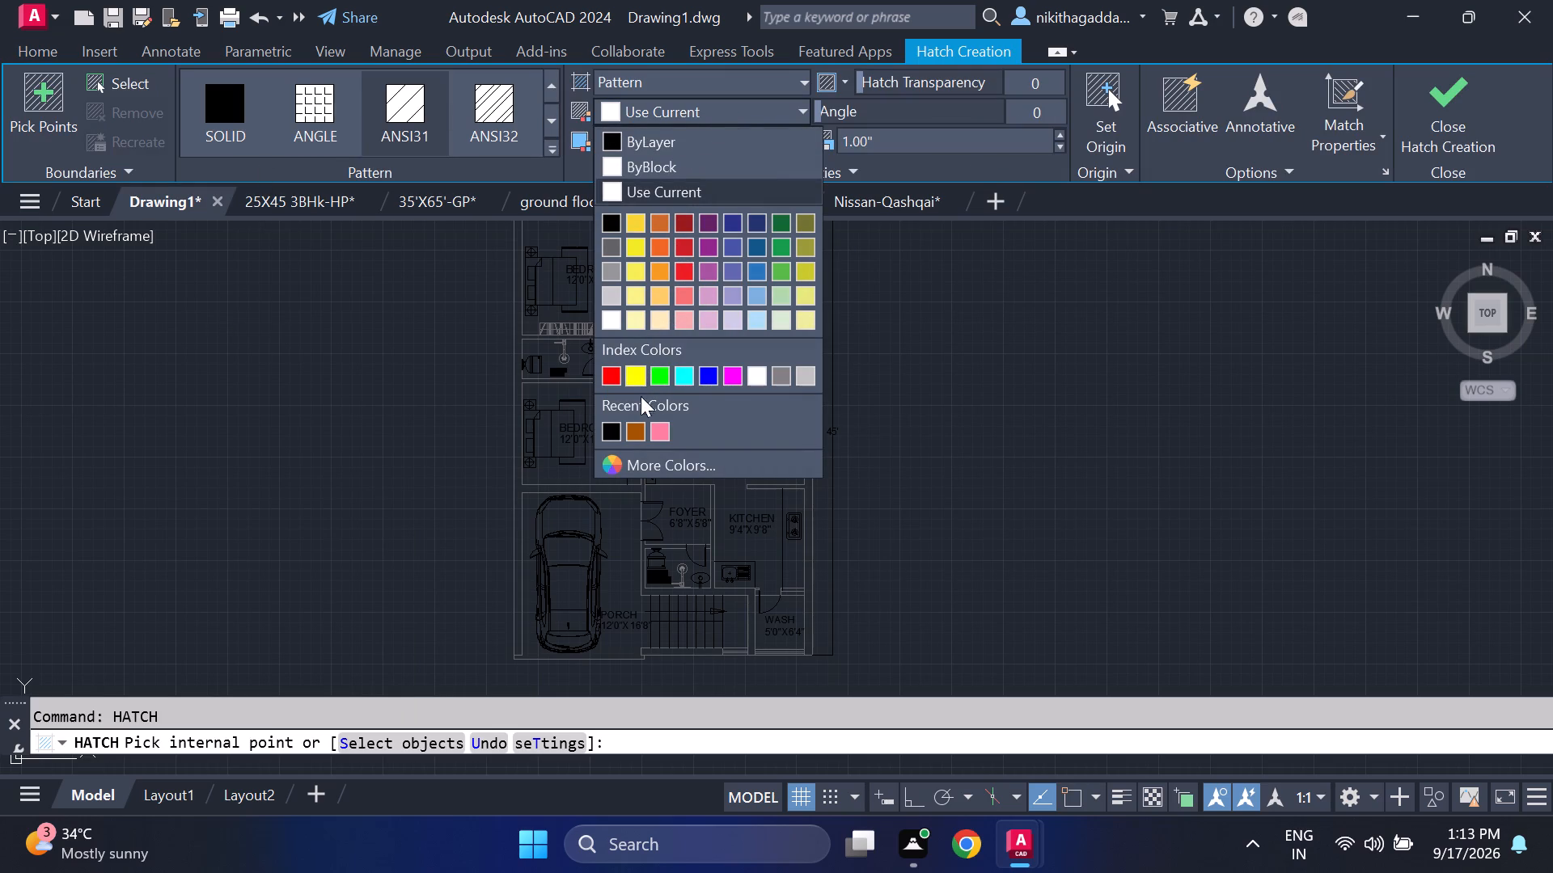
{"action": "left_click", "coordinate": [686, 217]}
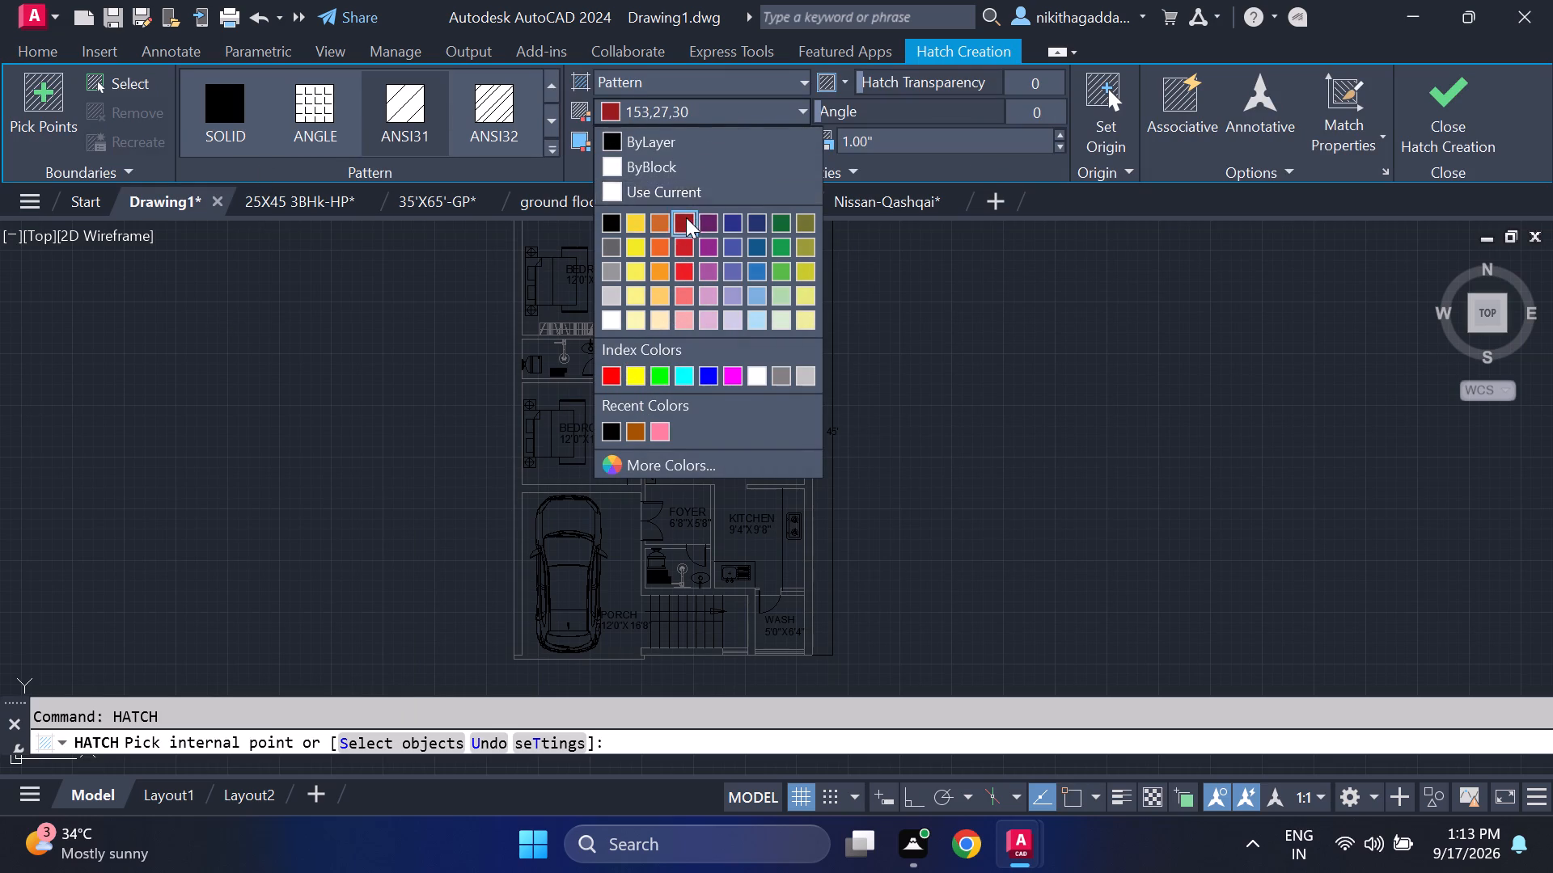
{"action": "left_click", "coordinate": [216, 118]}
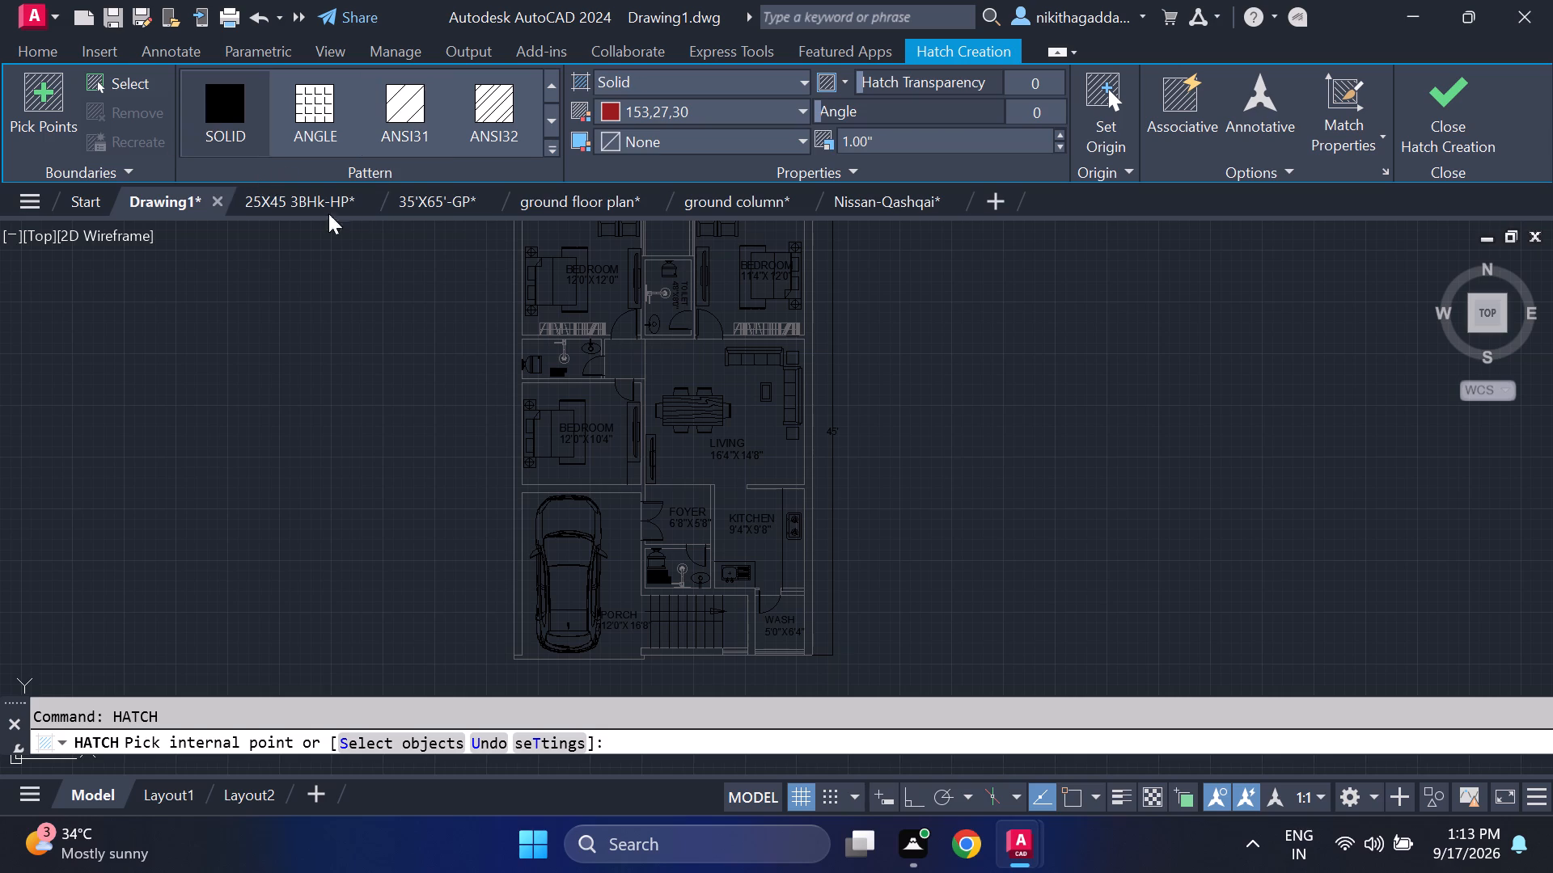
{"action": "scroll", "coordinate": [501, 515], "scroll_direction": "up", "scroll_amount": 3}
{"action": "left_click", "coordinate": [552, 492]}
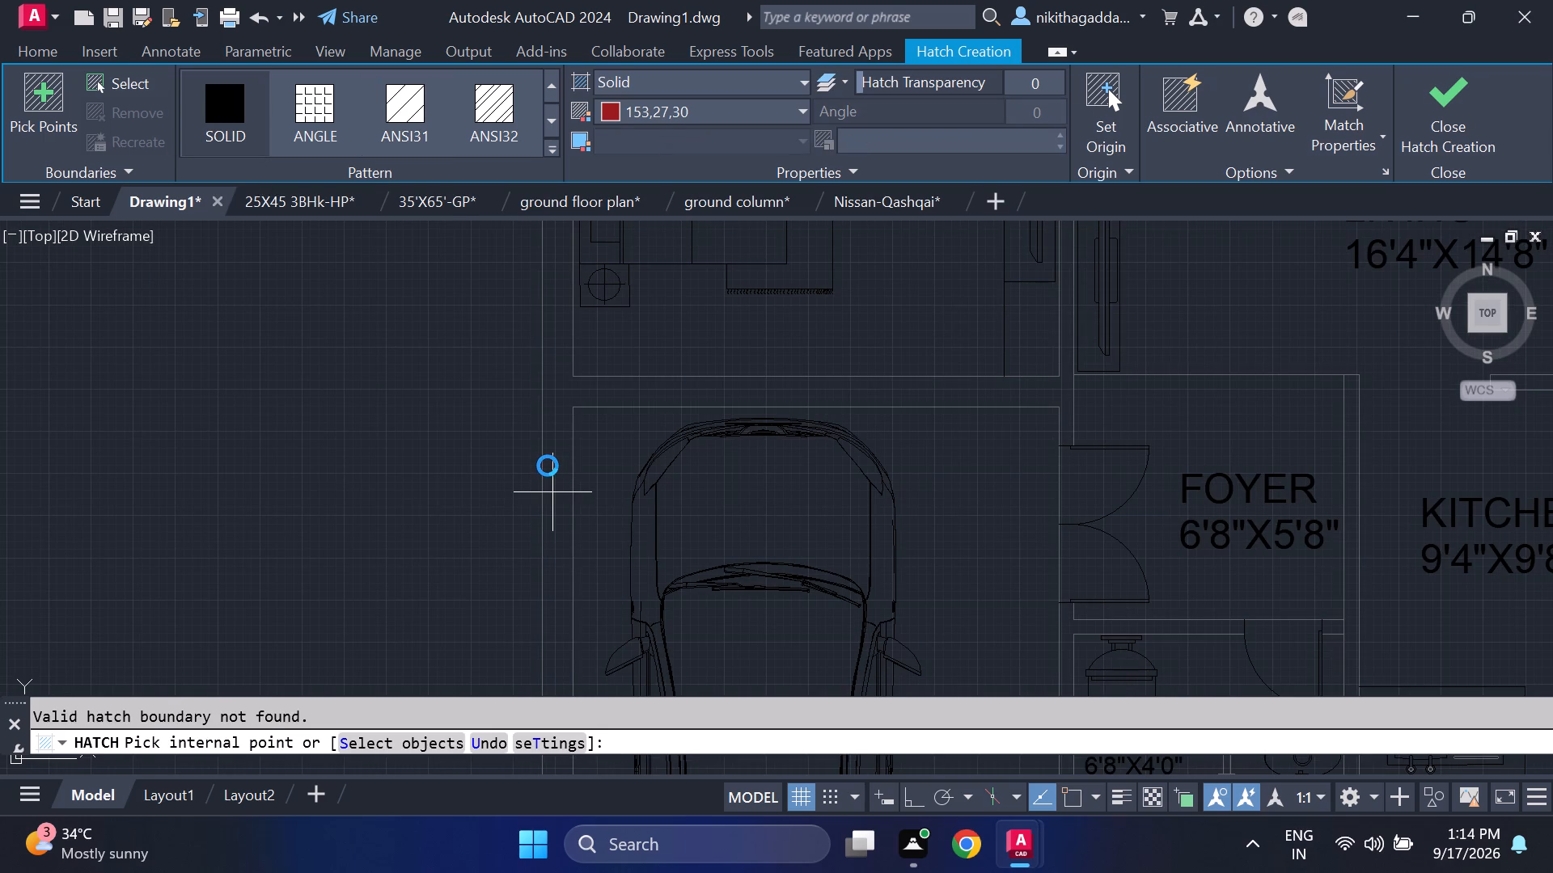
Fill the short wall piece beside the upper-right bedroom's door with the solid 153,27,30 hatch.
{"action": "scroll", "coordinate": [548, 466], "scroll_direction": "down", "scroll_amount": 3}
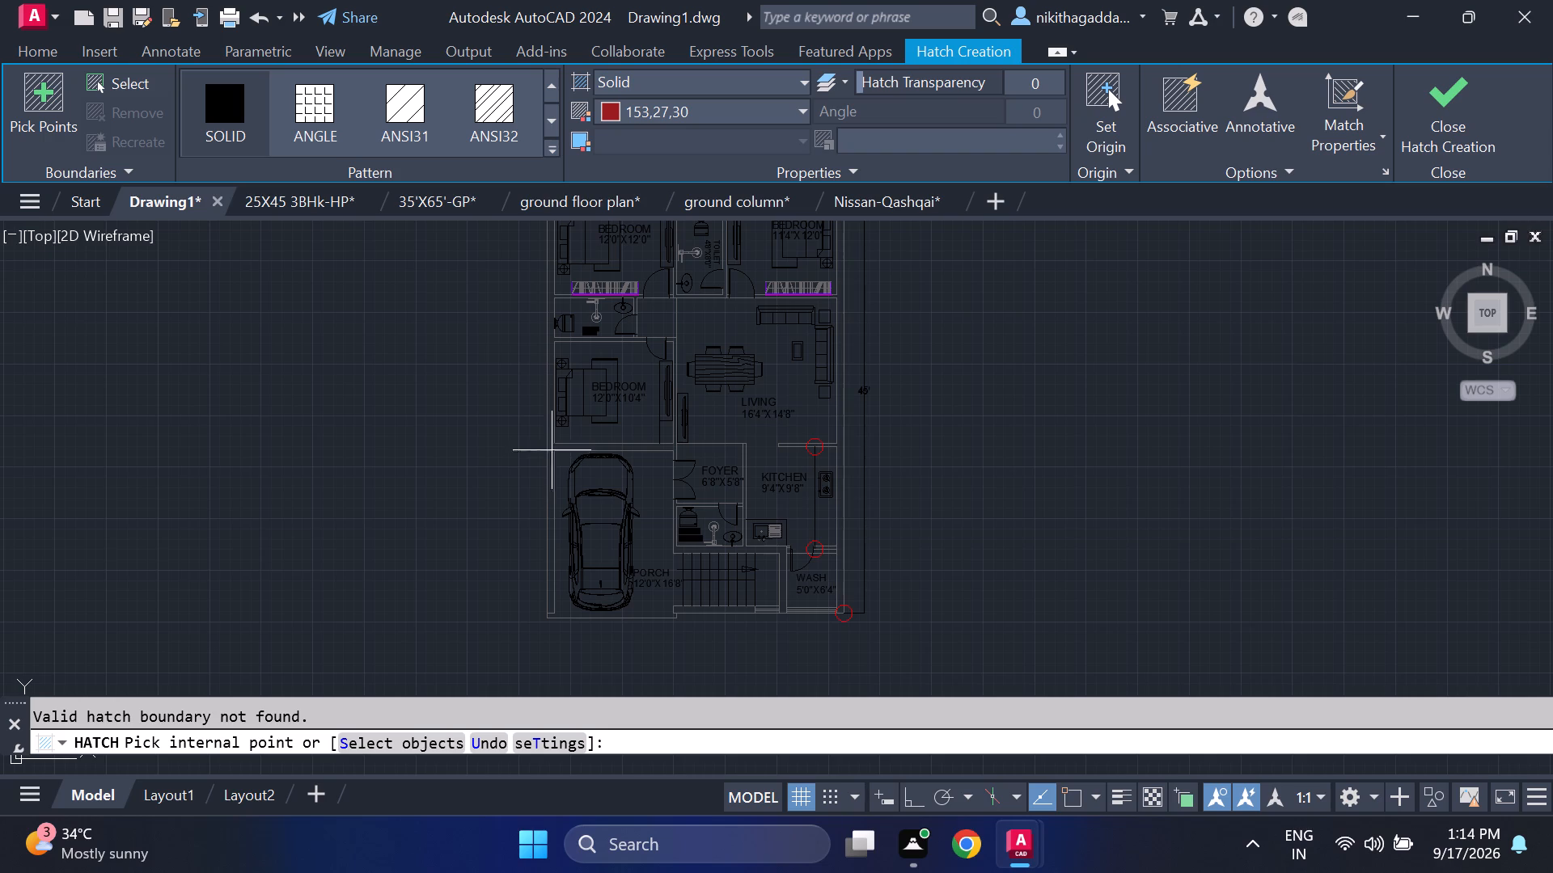
{"action": "scroll", "coordinate": [813, 272], "scroll_direction": "up", "scroll_amount": 2}
{"action": "scroll", "coordinate": [865, 348], "scroll_direction": "up", "scroll_amount": 3}
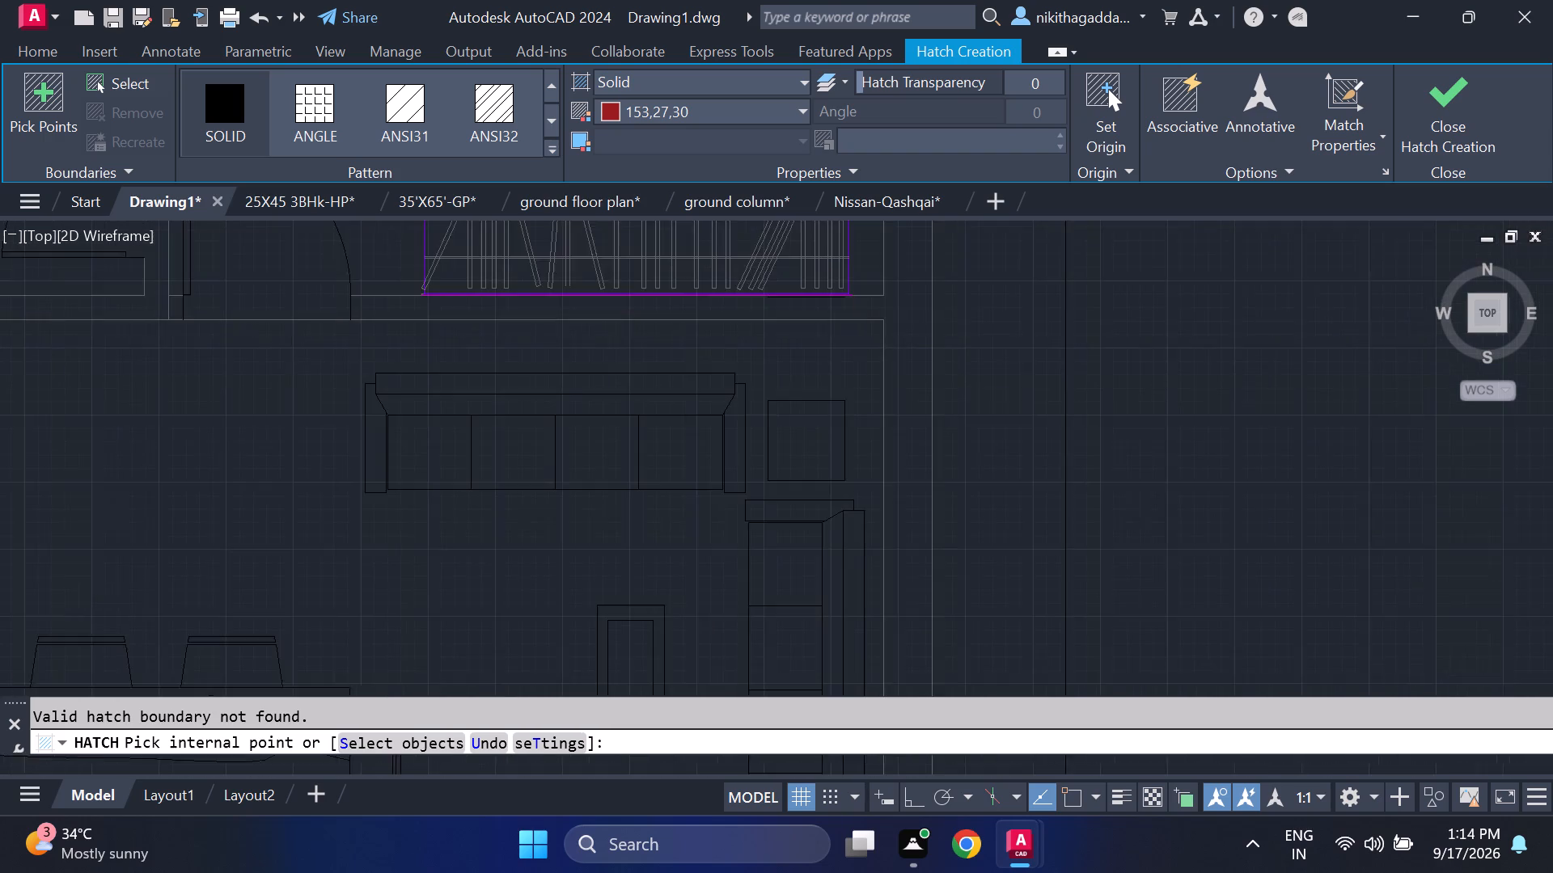
{"action": "scroll", "coordinate": [903, 417], "scroll_direction": "down", "scroll_amount": 2}
{"action": "scroll", "coordinate": [621, 377], "scroll_direction": "up", "scroll_amount": 2}
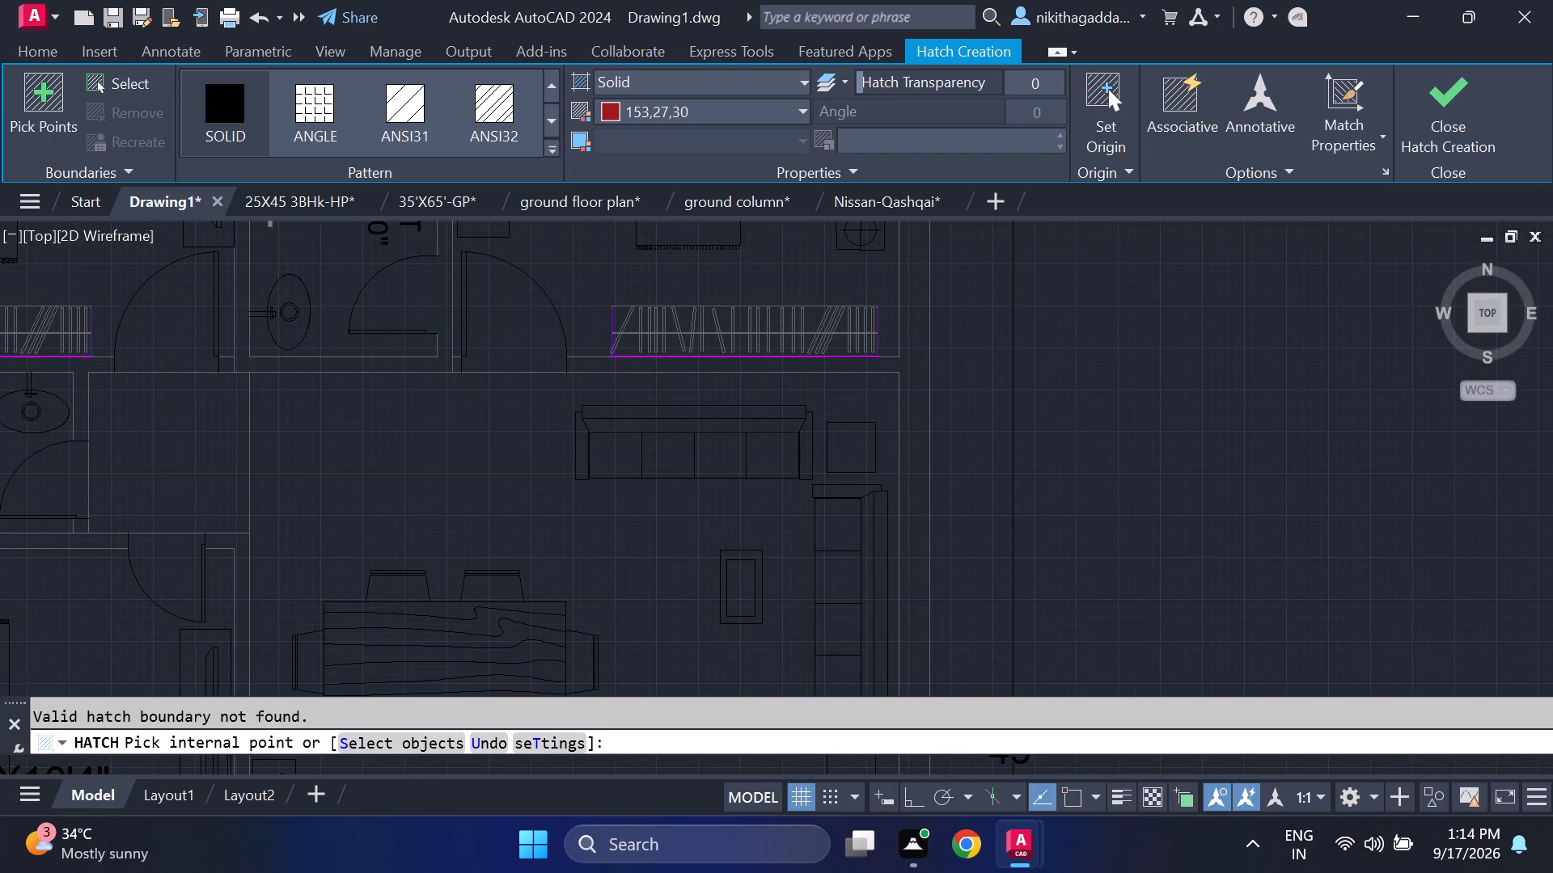
{"action": "left_click", "coordinate": [635, 356]}
{"action": "left_click", "coordinate": [635, 356]}
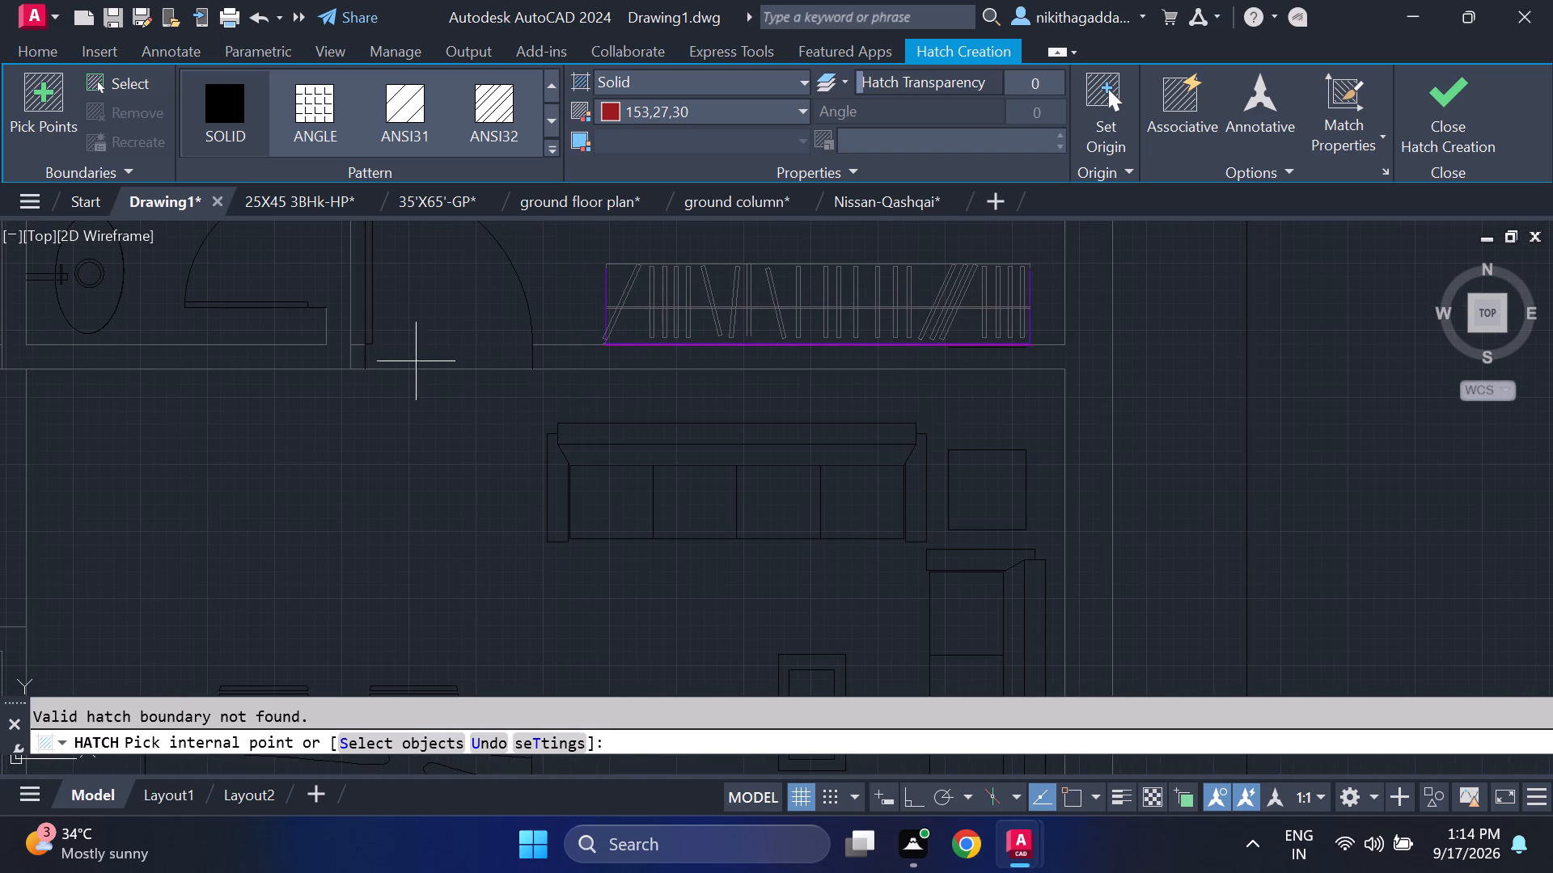
{"action": "left_click", "coordinate": [364, 356]}
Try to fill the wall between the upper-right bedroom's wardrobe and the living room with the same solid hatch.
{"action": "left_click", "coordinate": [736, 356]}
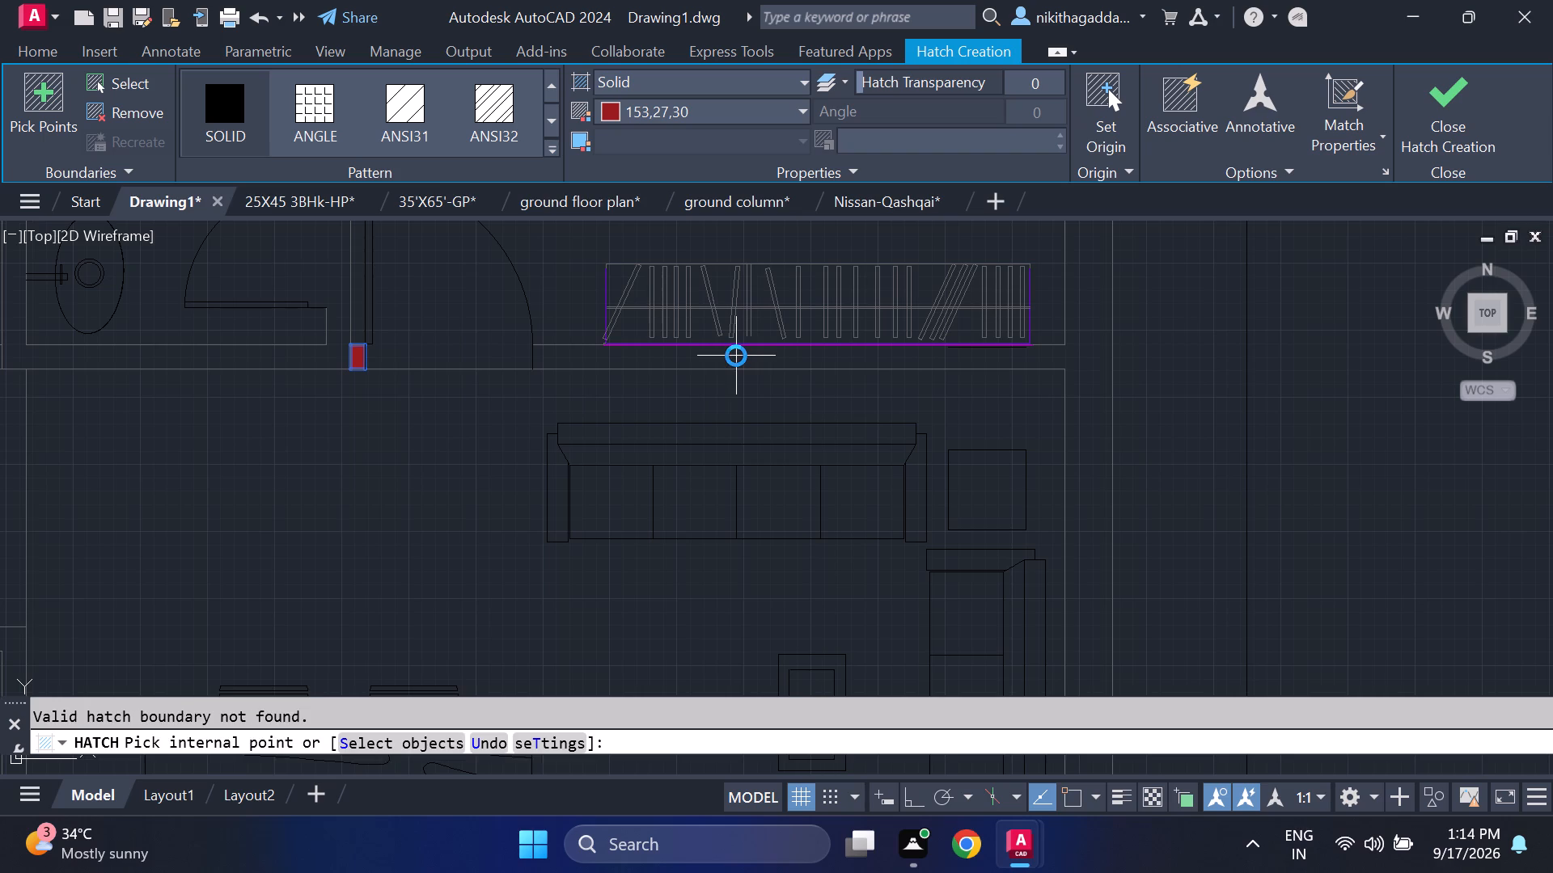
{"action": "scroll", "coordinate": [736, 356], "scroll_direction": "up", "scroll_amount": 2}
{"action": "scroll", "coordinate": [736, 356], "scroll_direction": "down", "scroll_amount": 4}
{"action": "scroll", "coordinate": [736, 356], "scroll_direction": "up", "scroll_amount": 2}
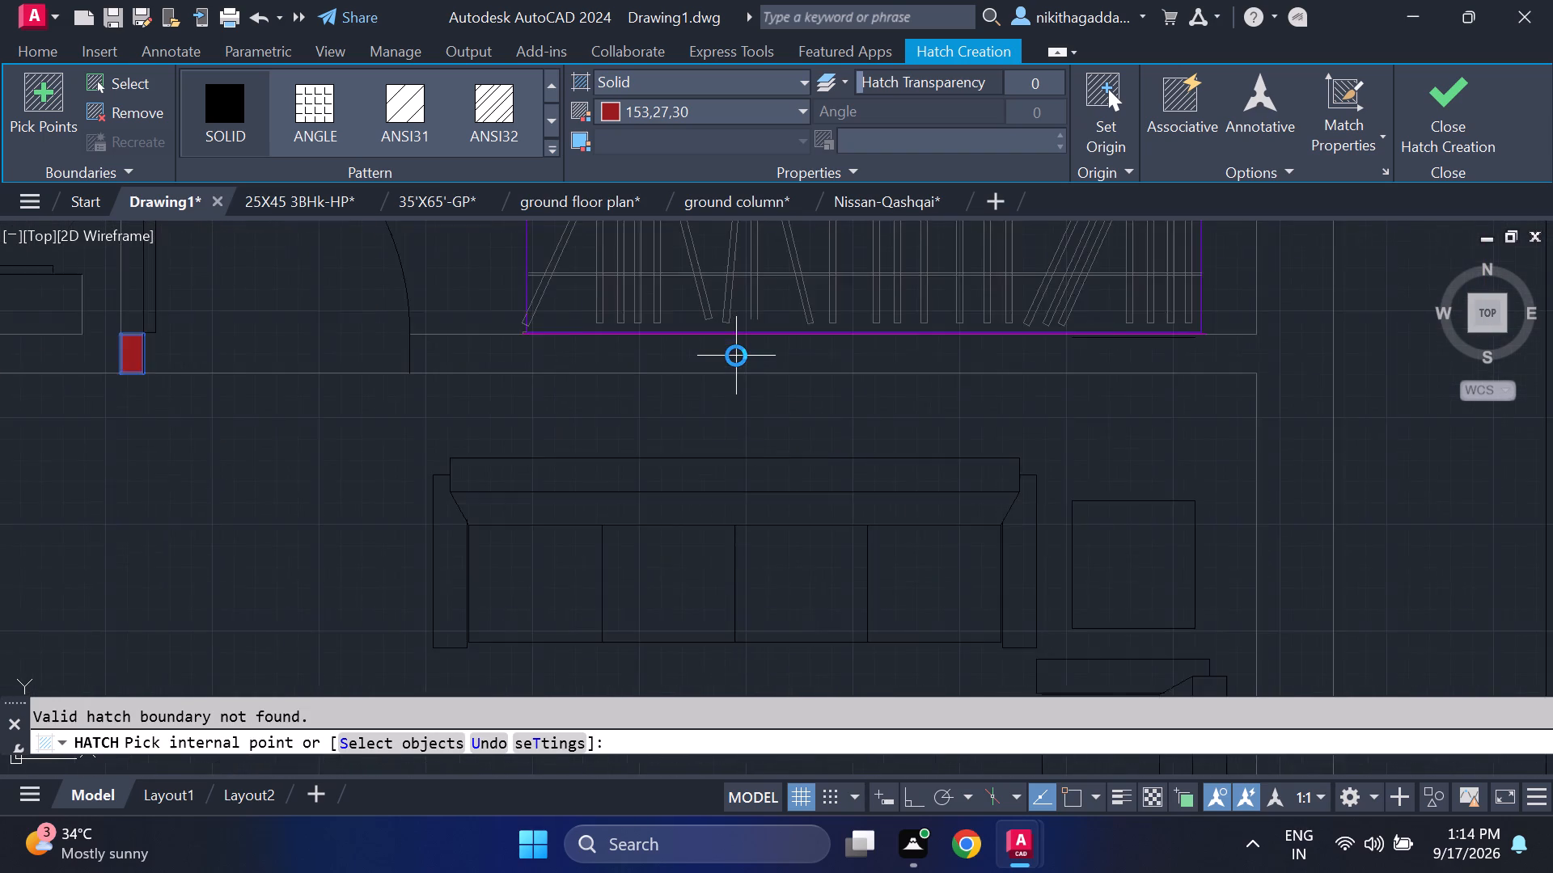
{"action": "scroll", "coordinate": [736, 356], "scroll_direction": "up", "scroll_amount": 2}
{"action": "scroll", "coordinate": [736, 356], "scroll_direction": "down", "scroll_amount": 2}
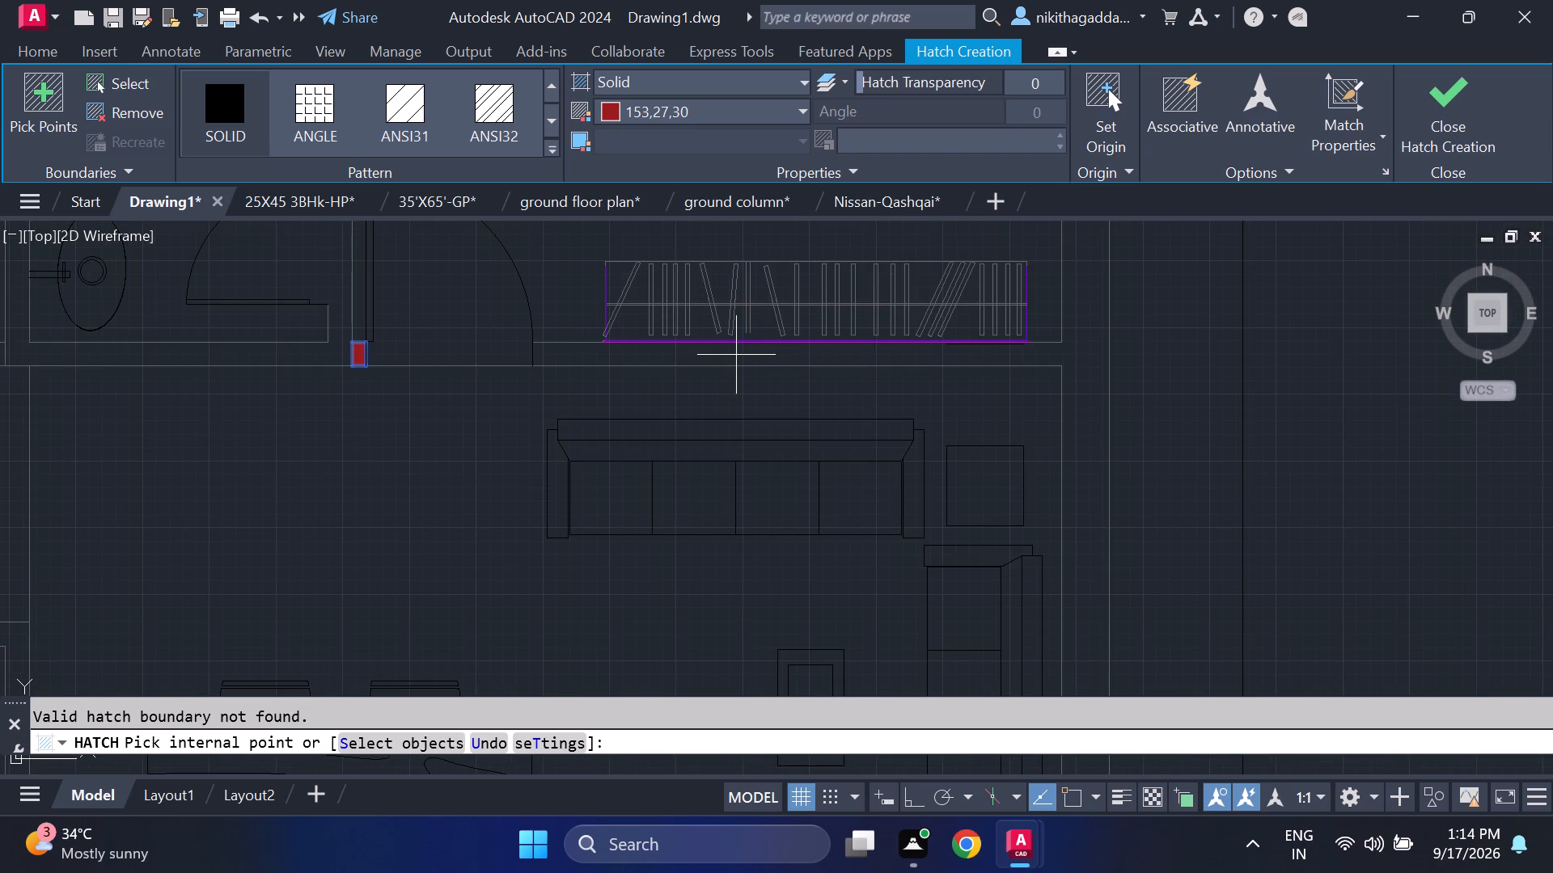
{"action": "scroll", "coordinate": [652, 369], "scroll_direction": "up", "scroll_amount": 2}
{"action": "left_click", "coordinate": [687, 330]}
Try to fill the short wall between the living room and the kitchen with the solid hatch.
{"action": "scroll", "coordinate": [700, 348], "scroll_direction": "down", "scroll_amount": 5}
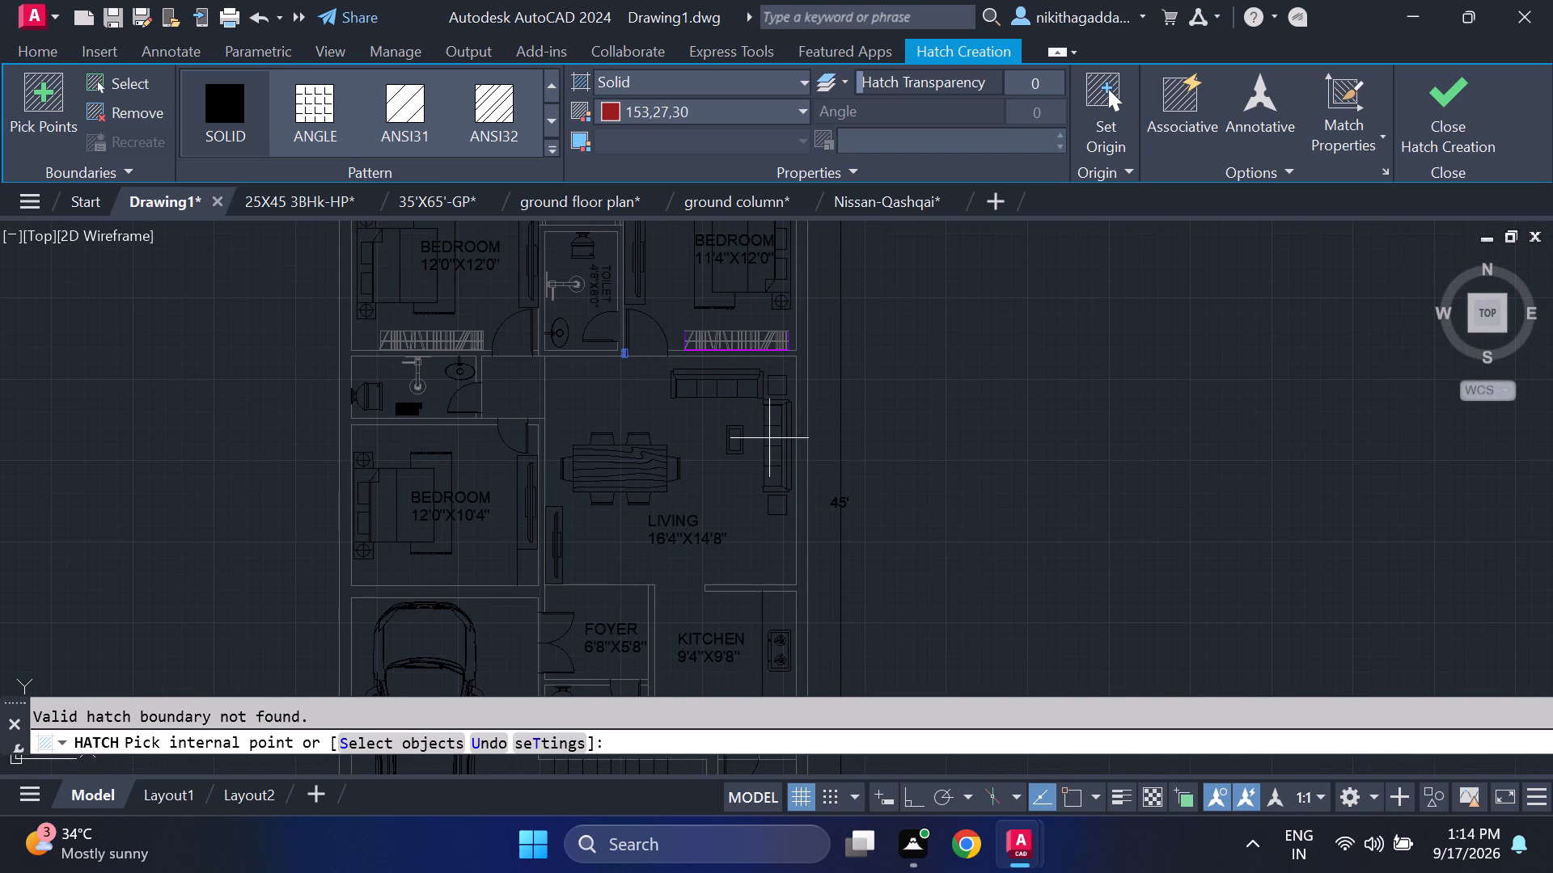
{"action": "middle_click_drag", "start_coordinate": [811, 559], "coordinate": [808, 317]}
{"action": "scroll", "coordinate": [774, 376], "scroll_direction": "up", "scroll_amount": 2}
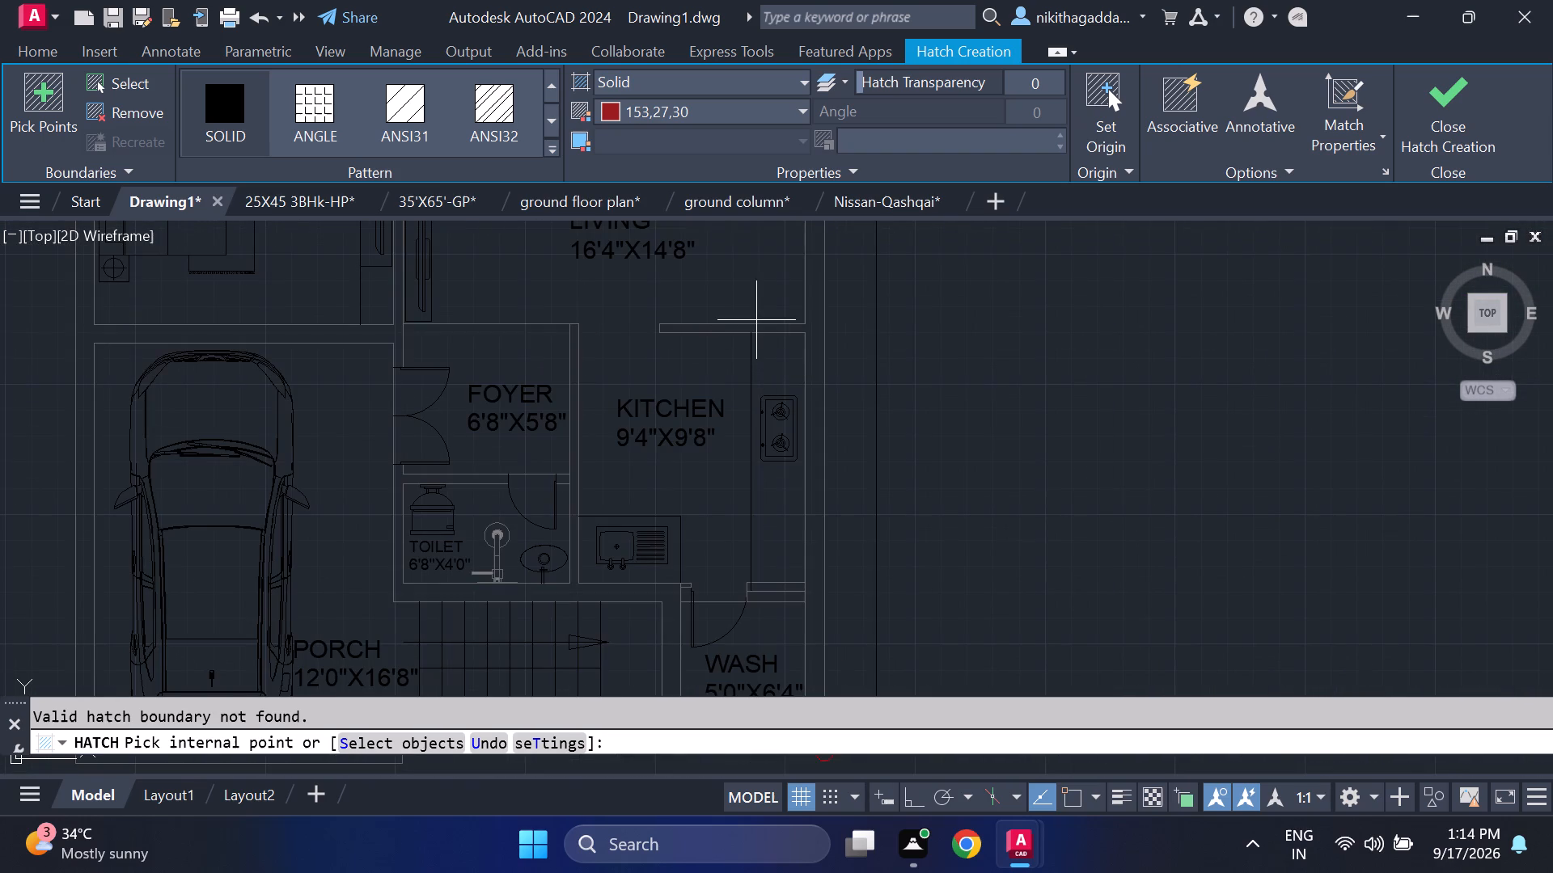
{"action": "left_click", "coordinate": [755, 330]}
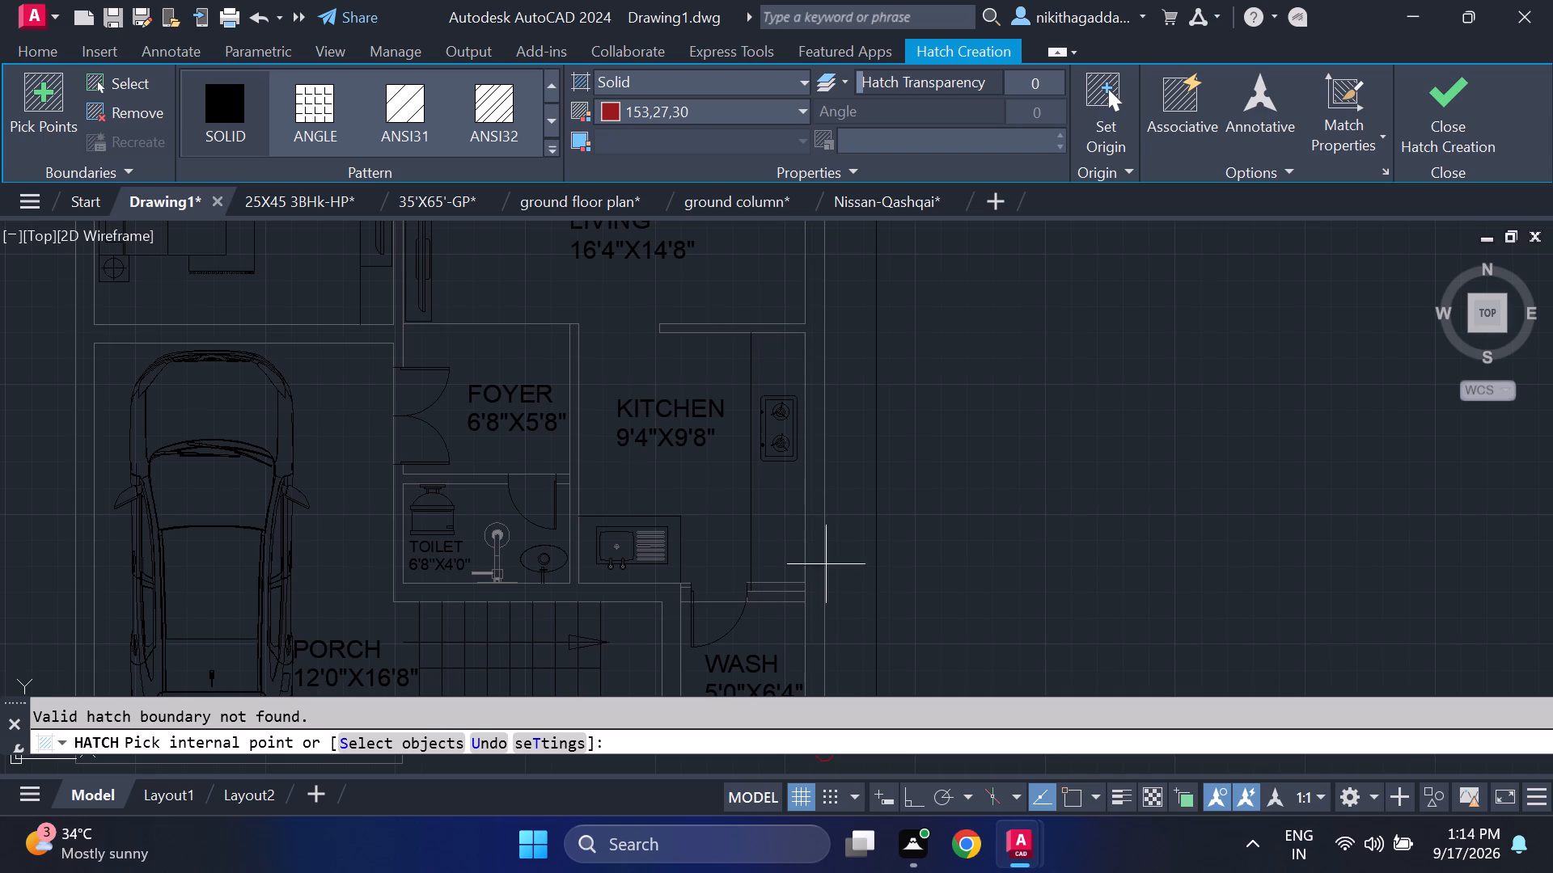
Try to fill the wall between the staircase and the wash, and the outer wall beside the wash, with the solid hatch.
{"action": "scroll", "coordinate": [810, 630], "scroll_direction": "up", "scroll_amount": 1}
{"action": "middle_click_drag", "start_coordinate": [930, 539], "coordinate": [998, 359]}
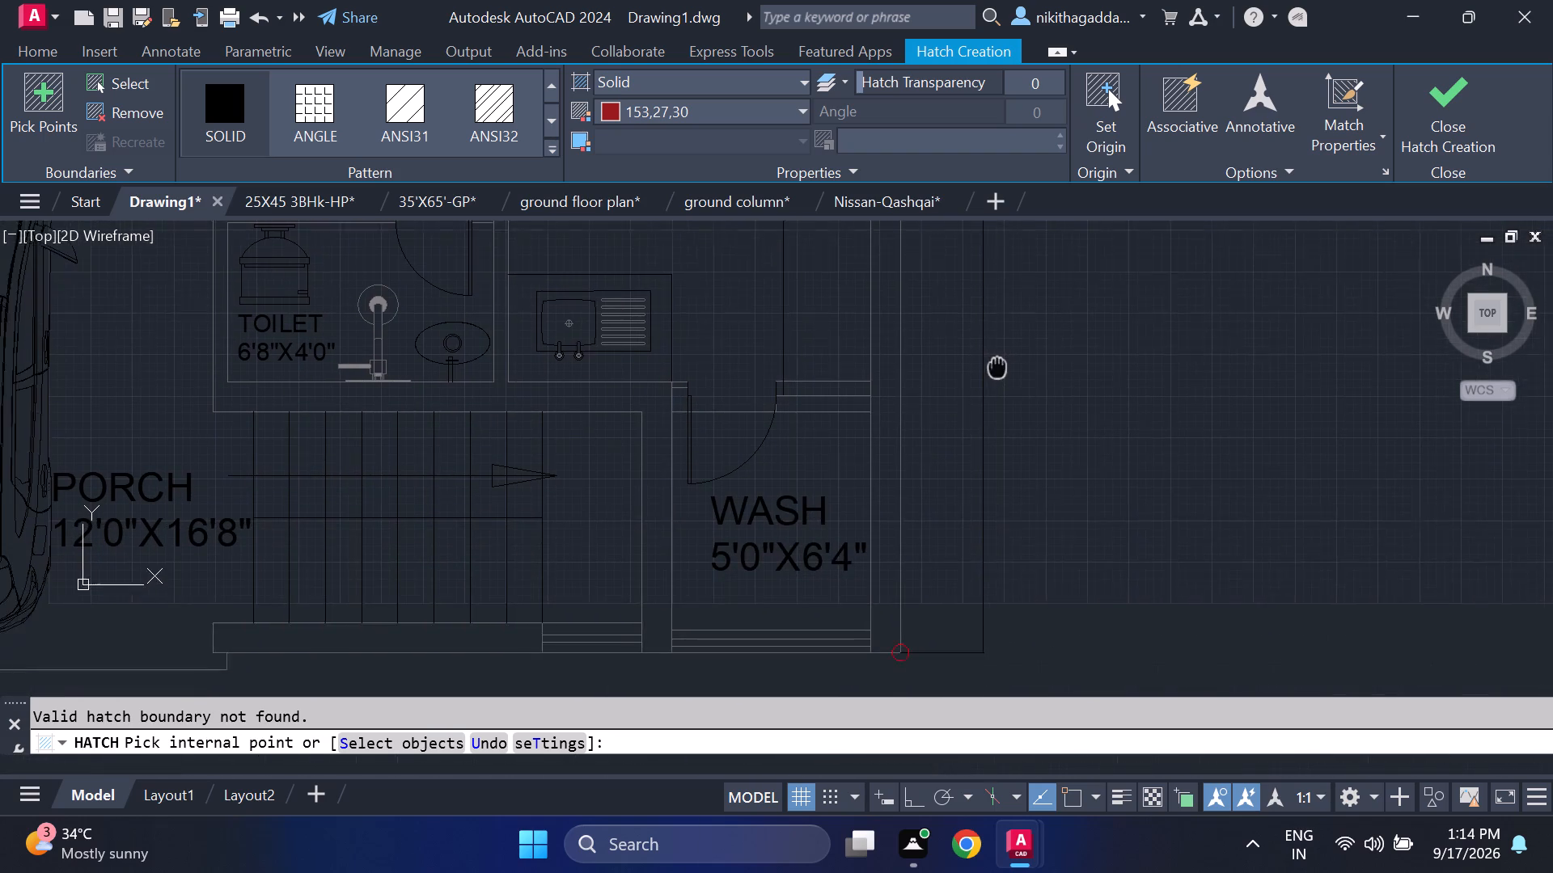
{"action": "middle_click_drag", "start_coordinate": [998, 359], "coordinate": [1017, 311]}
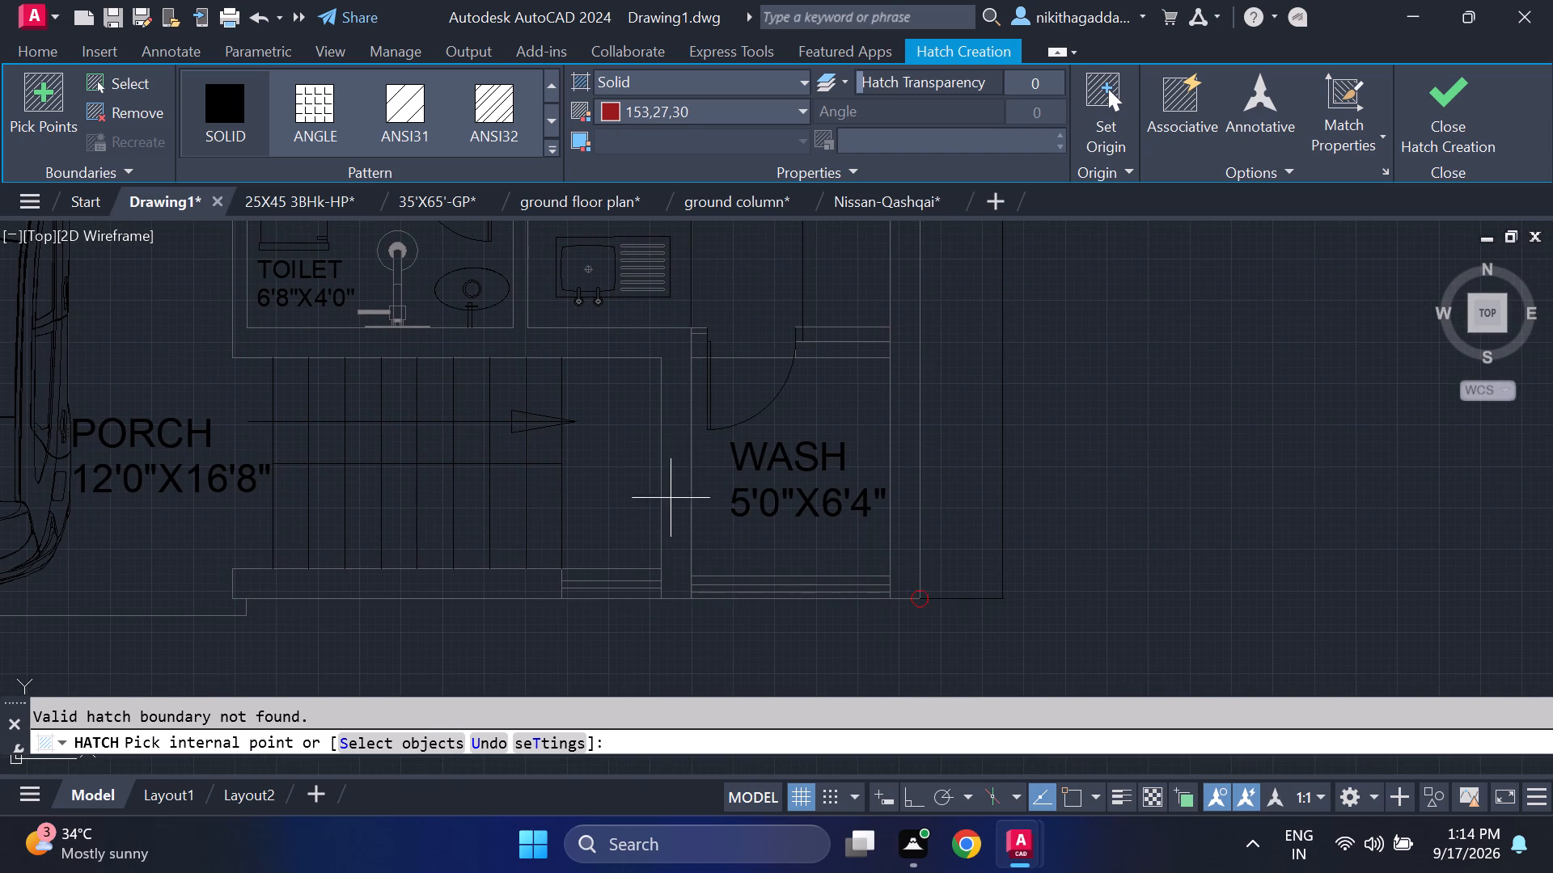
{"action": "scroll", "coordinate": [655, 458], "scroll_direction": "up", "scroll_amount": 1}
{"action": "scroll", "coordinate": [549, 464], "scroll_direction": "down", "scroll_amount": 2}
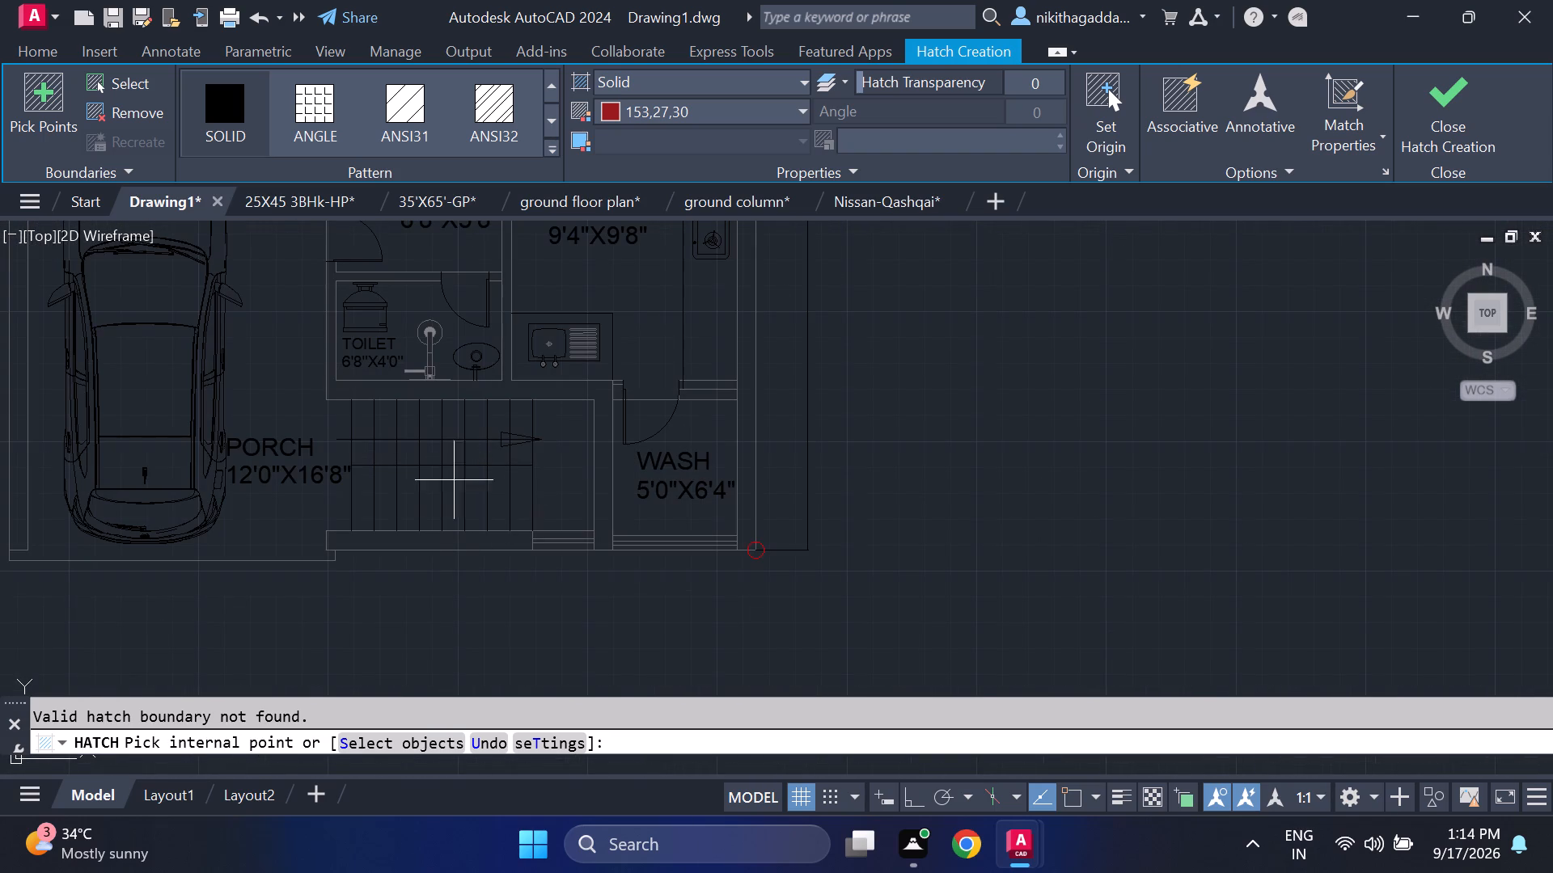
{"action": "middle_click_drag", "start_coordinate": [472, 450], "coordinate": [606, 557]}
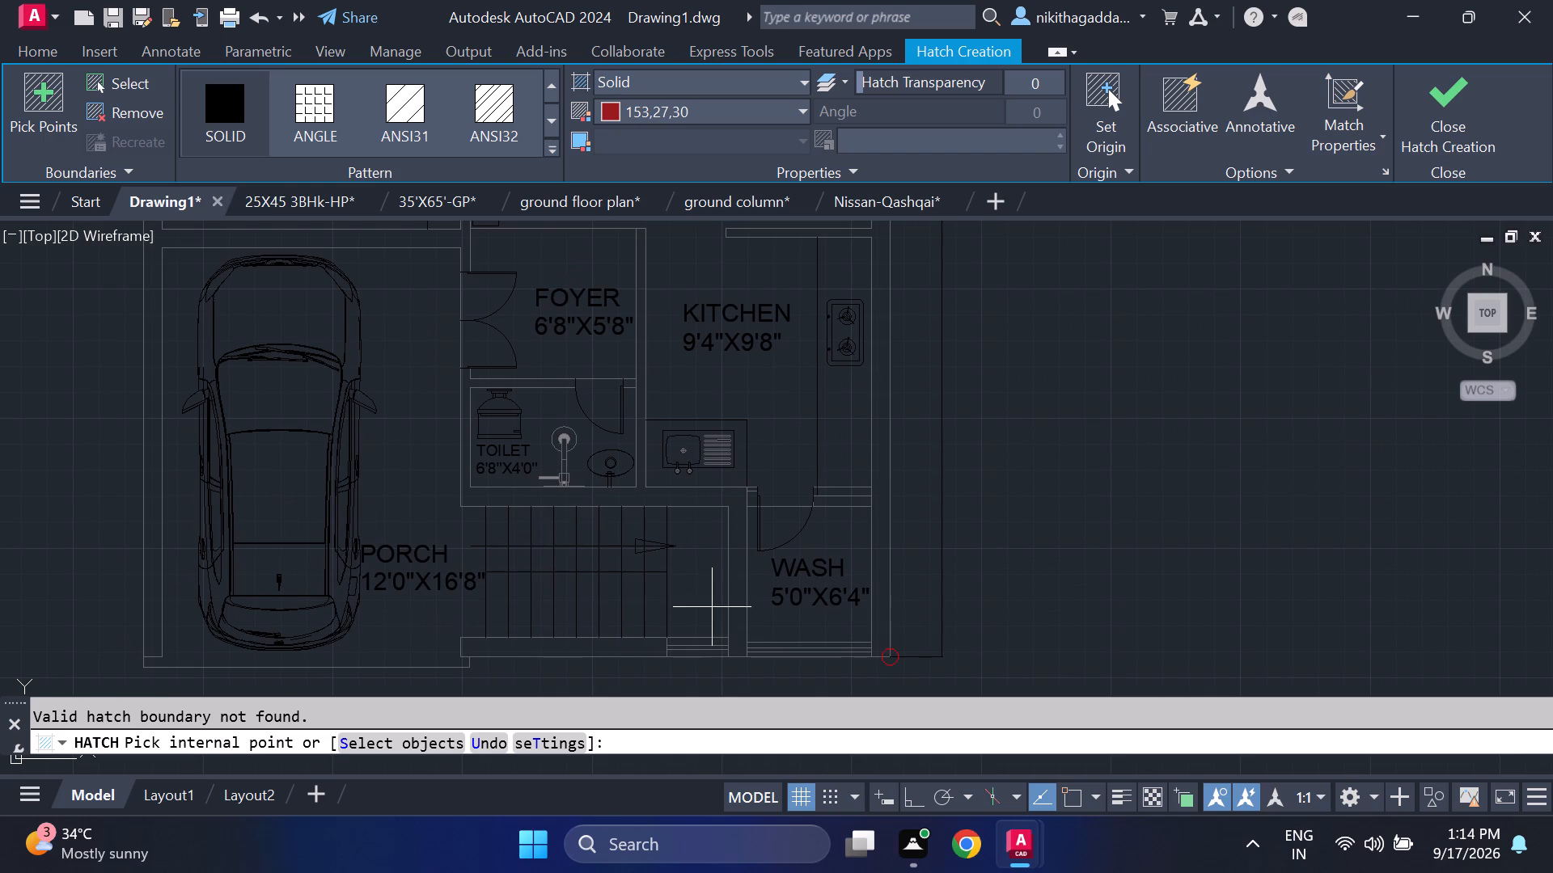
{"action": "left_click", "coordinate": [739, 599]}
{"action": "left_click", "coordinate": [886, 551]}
Make the hatch associative.
{"action": "scroll", "coordinate": [869, 526], "scroll_direction": "down", "scroll_amount": 4}
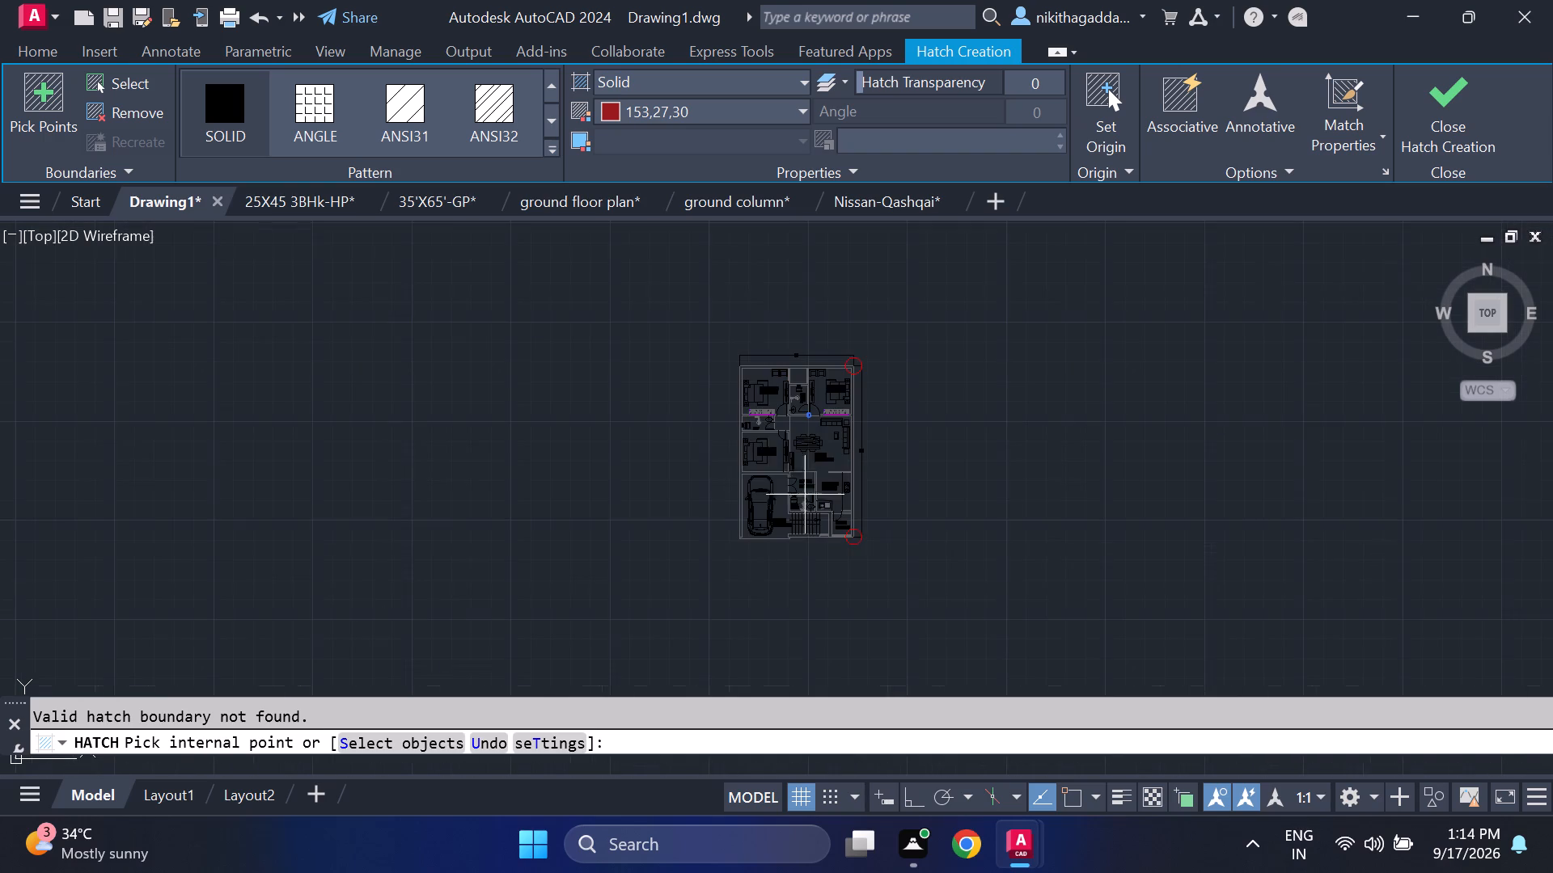
{"action": "left_click", "coordinate": [1166, 100]}
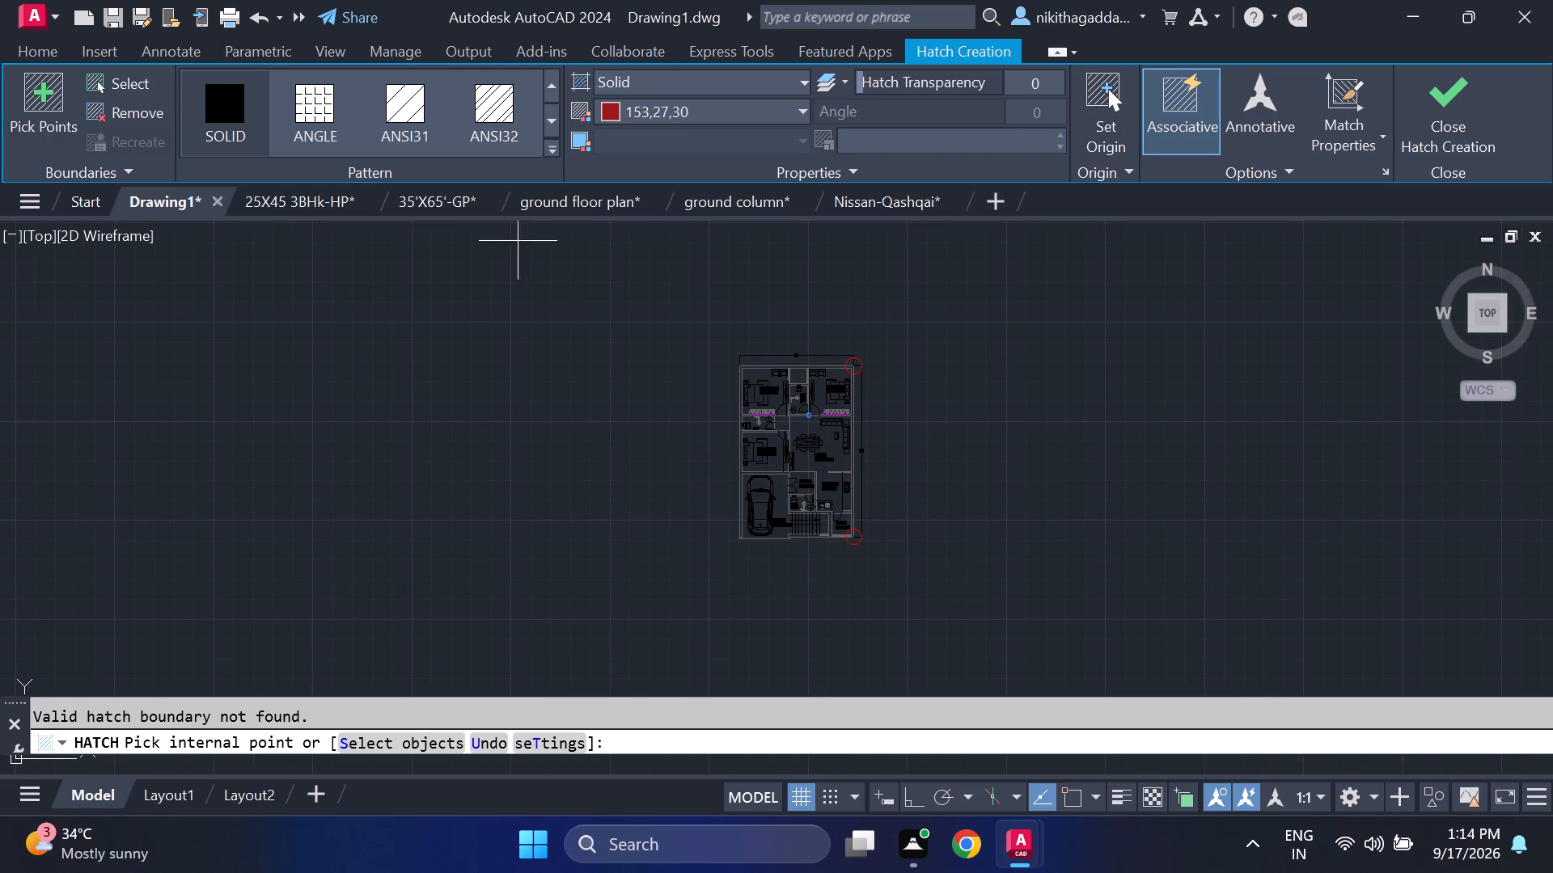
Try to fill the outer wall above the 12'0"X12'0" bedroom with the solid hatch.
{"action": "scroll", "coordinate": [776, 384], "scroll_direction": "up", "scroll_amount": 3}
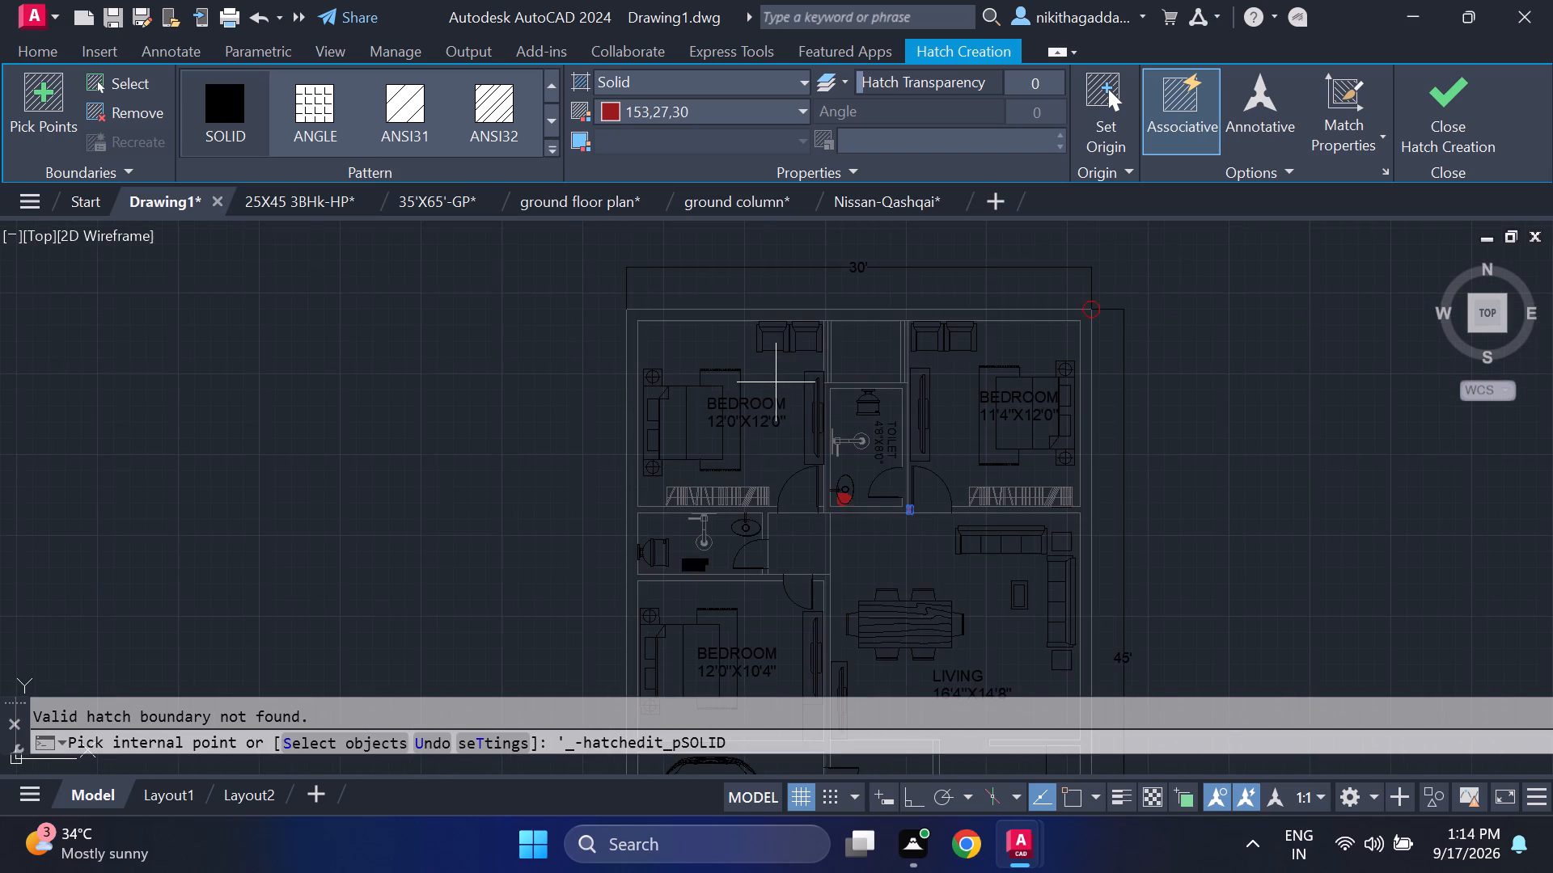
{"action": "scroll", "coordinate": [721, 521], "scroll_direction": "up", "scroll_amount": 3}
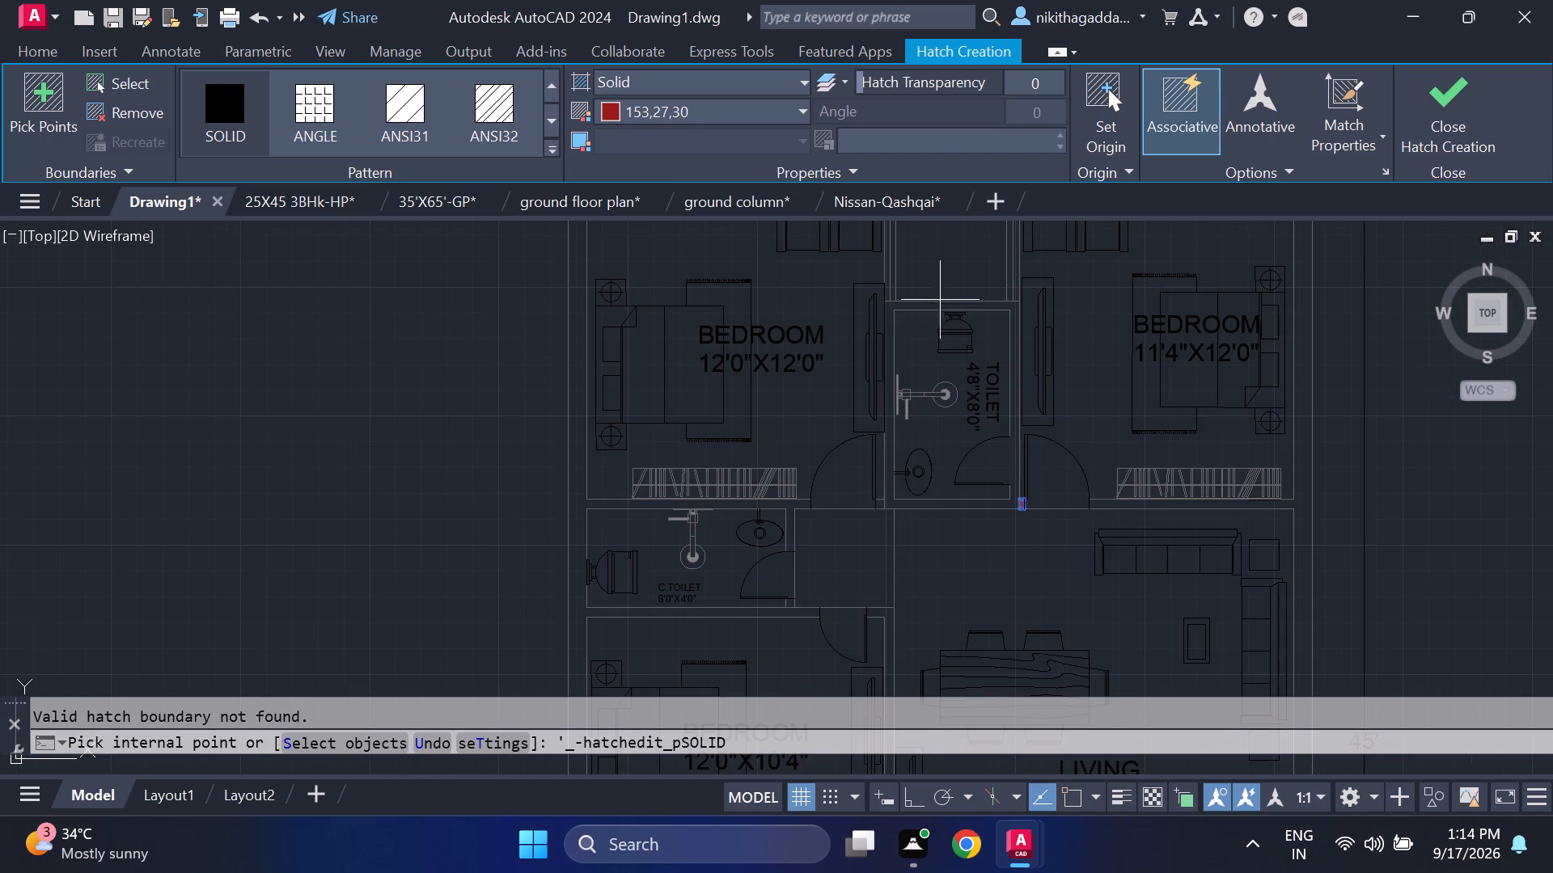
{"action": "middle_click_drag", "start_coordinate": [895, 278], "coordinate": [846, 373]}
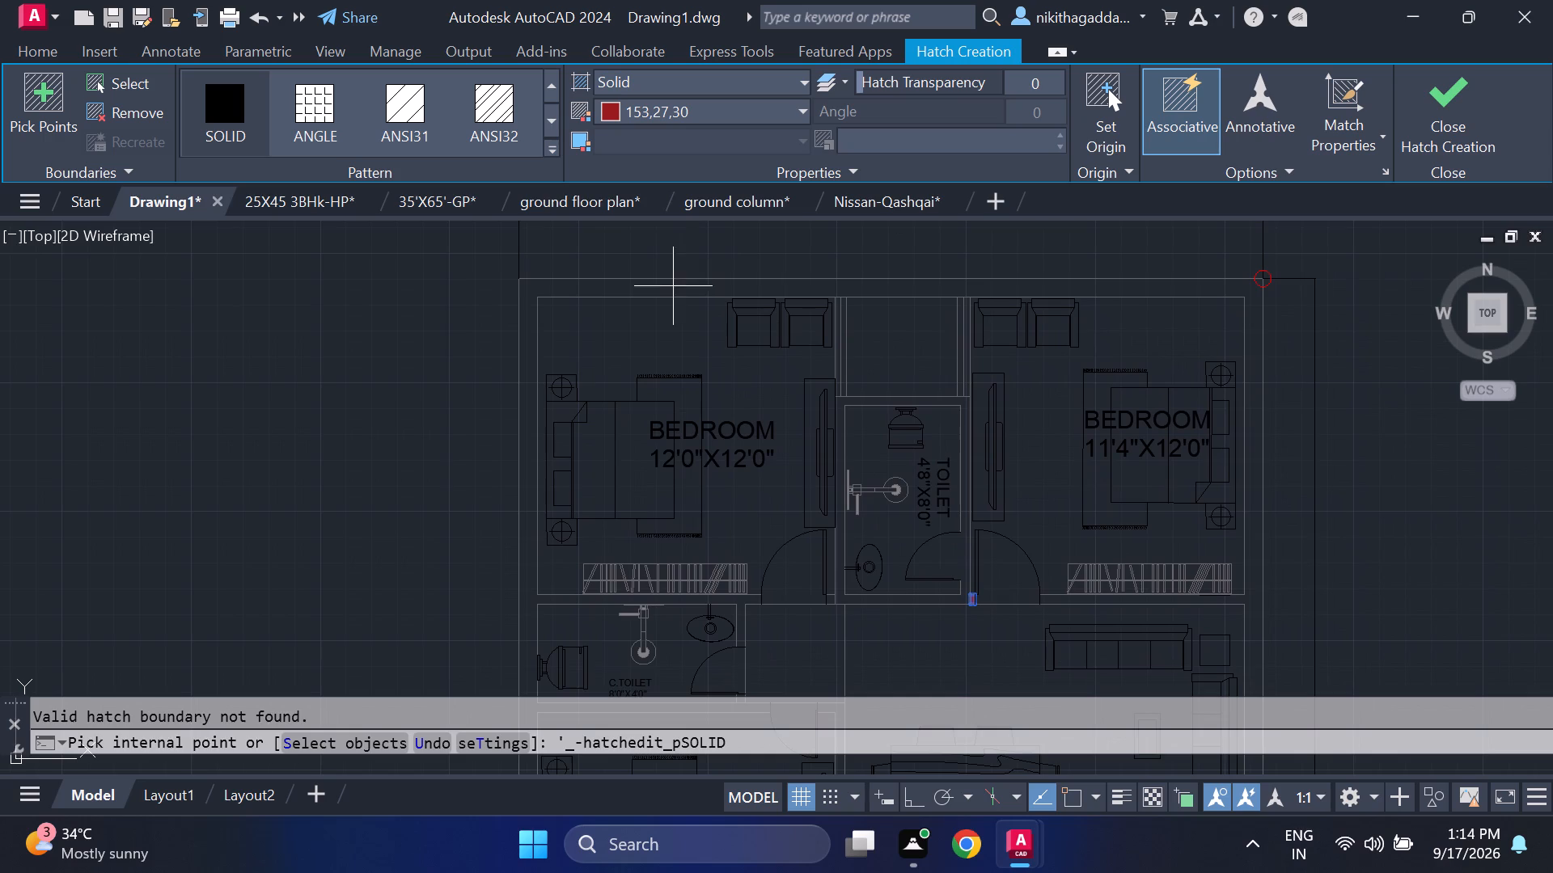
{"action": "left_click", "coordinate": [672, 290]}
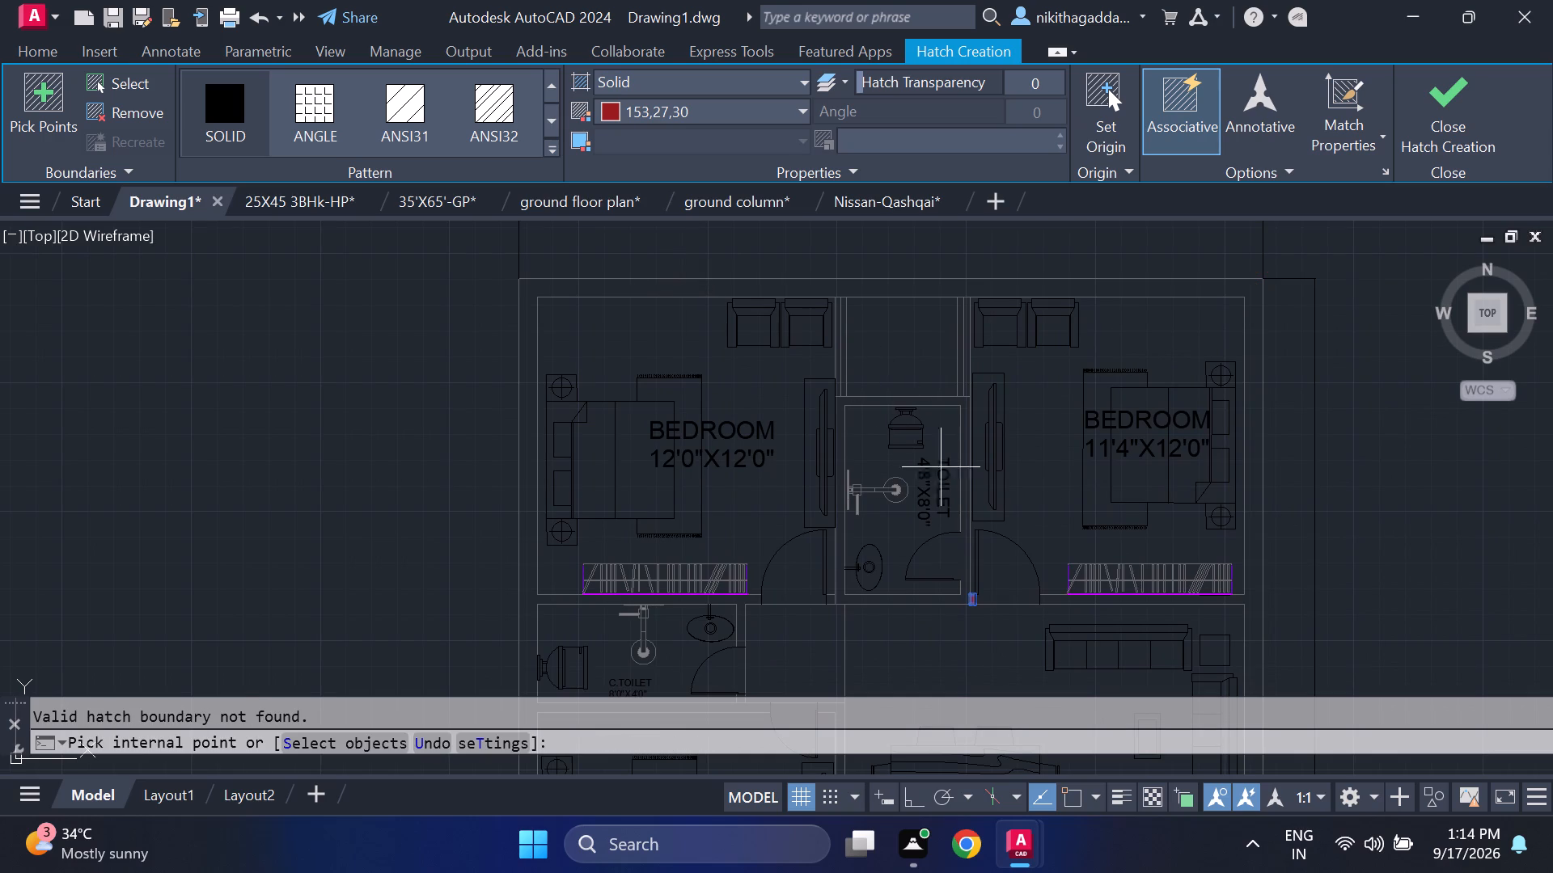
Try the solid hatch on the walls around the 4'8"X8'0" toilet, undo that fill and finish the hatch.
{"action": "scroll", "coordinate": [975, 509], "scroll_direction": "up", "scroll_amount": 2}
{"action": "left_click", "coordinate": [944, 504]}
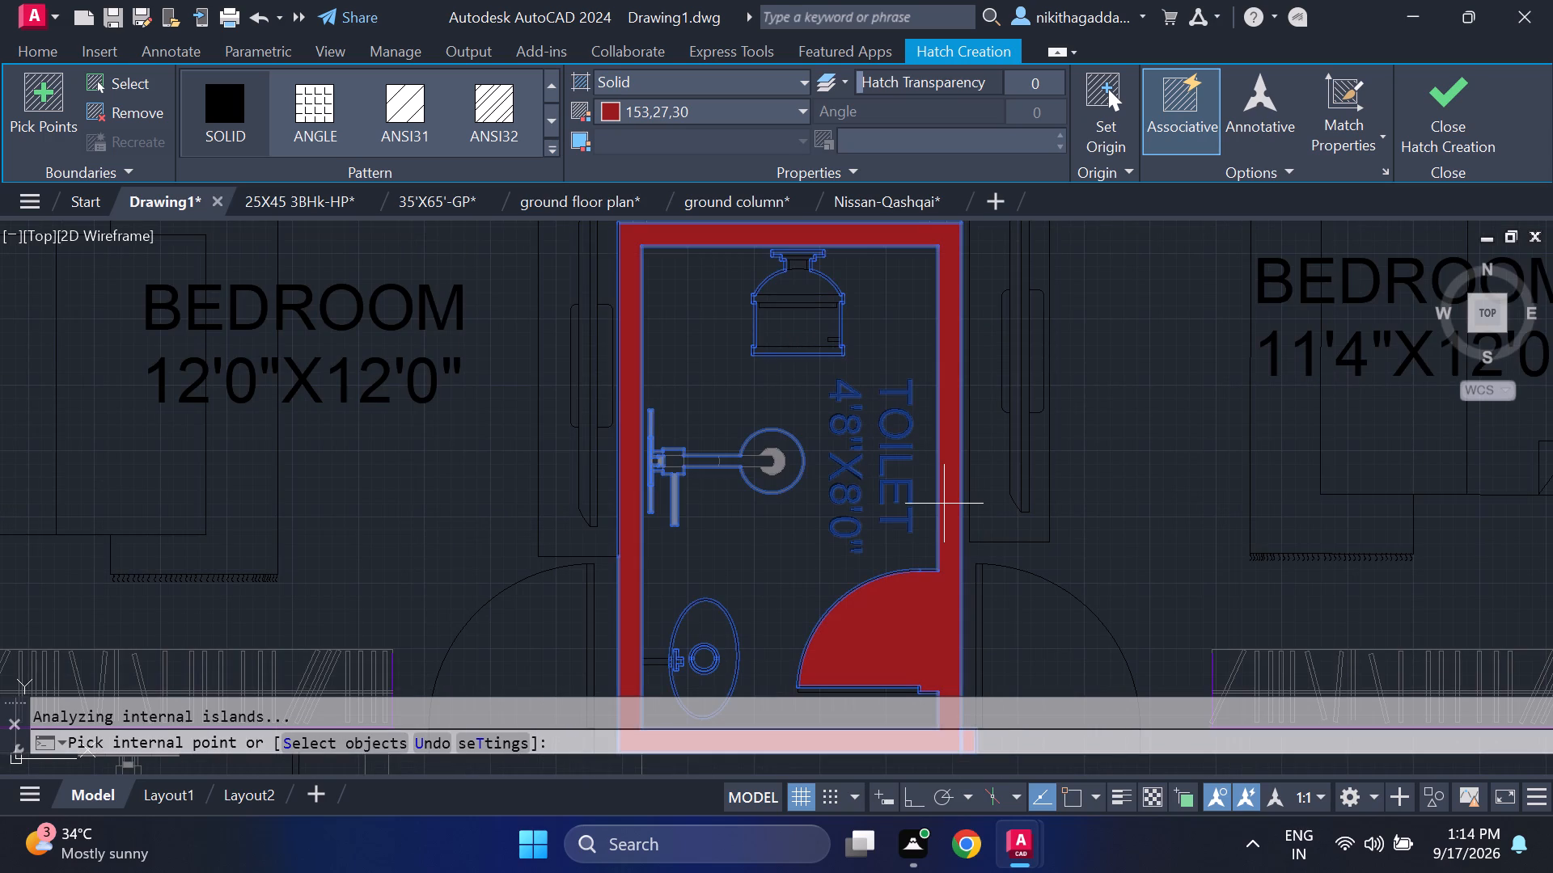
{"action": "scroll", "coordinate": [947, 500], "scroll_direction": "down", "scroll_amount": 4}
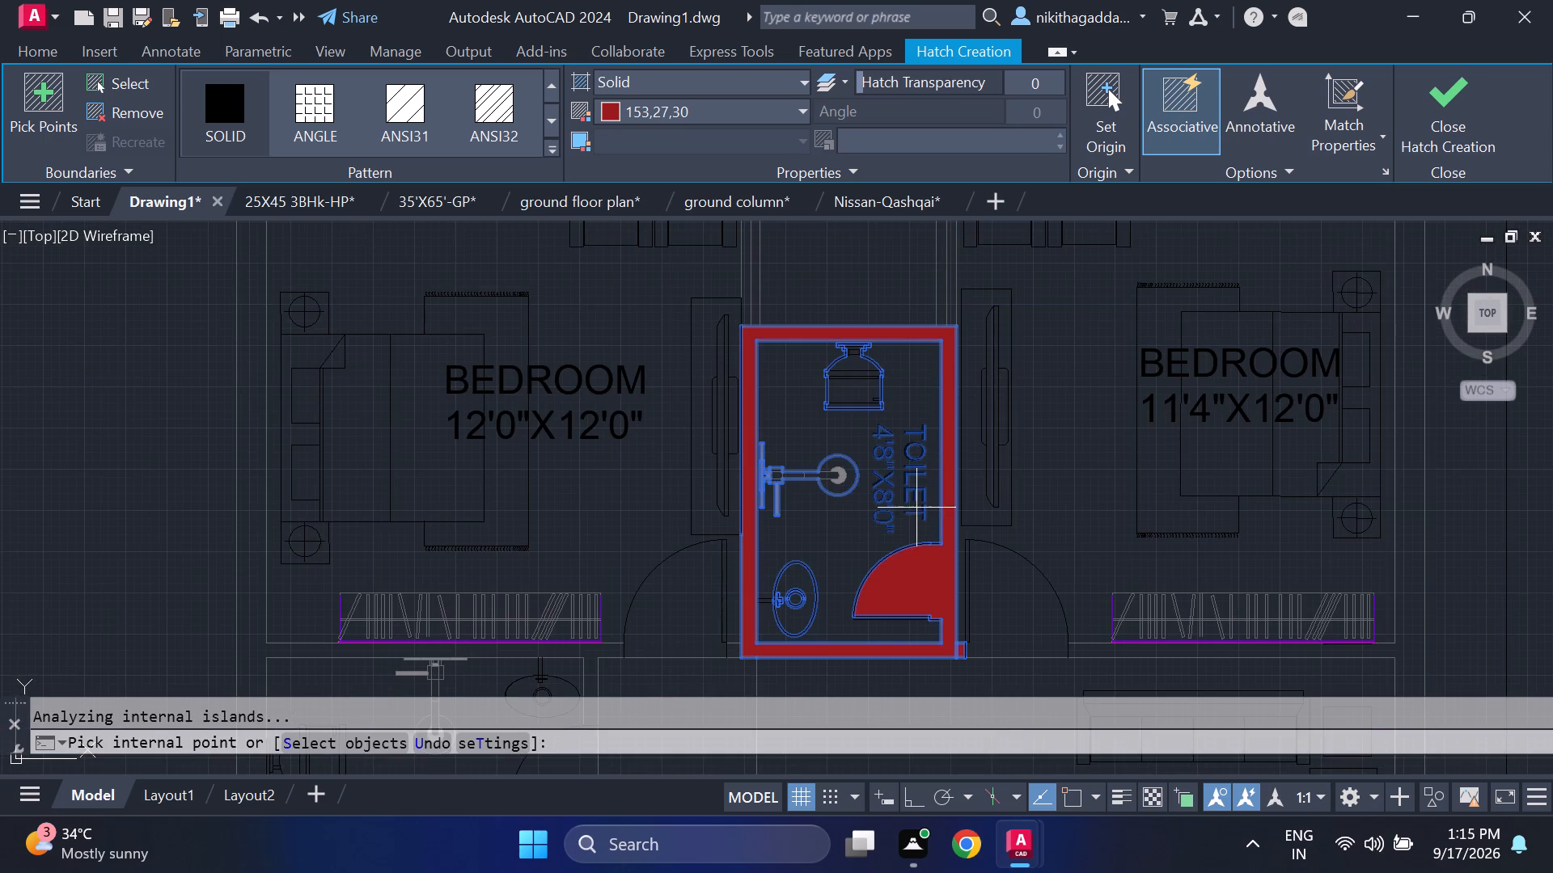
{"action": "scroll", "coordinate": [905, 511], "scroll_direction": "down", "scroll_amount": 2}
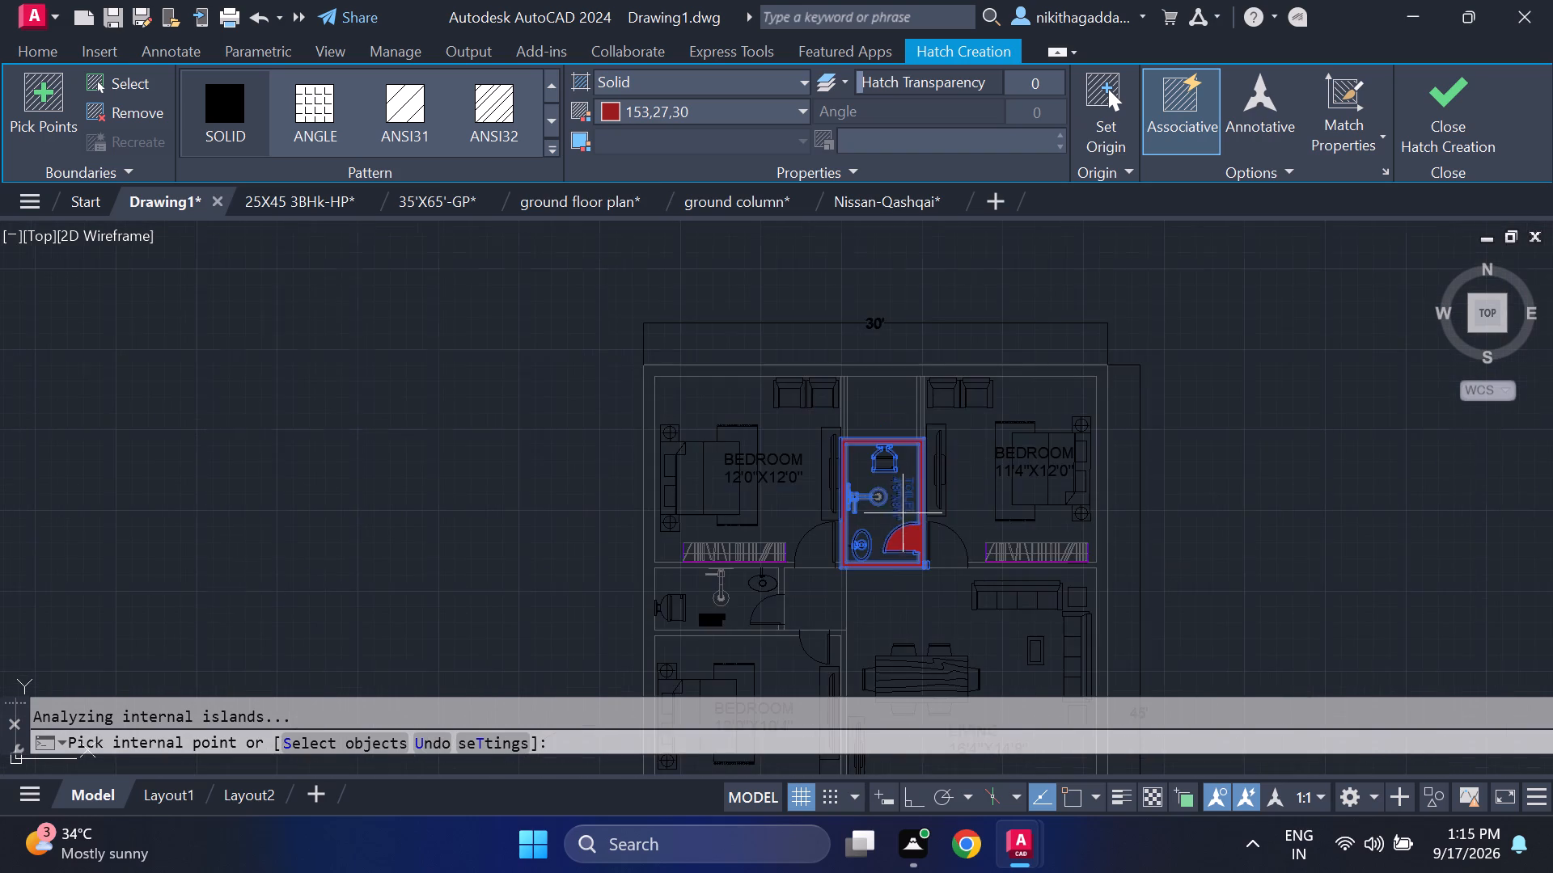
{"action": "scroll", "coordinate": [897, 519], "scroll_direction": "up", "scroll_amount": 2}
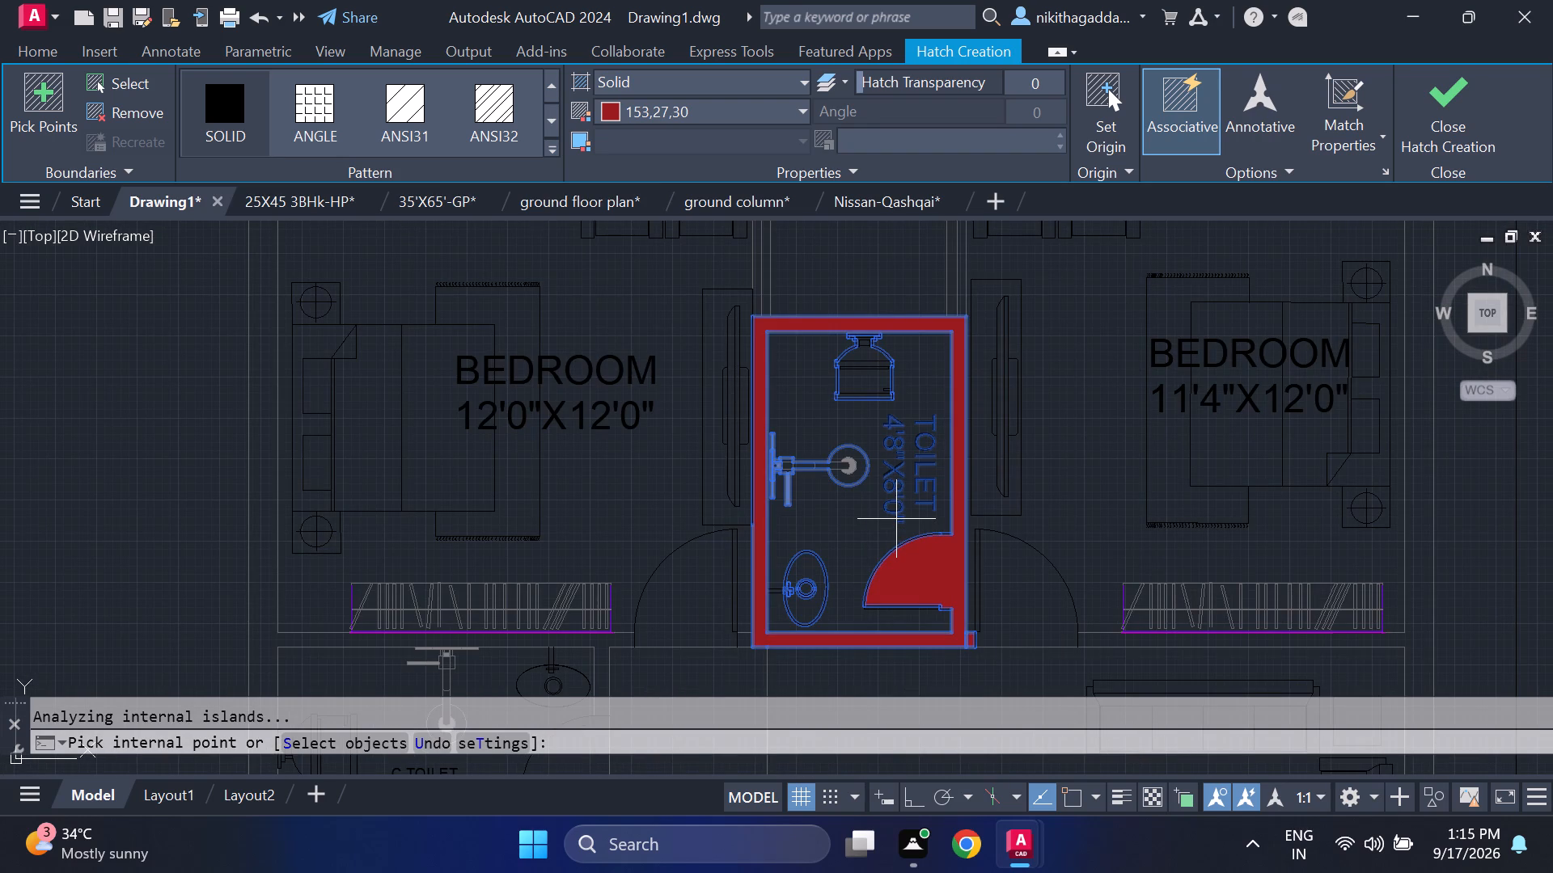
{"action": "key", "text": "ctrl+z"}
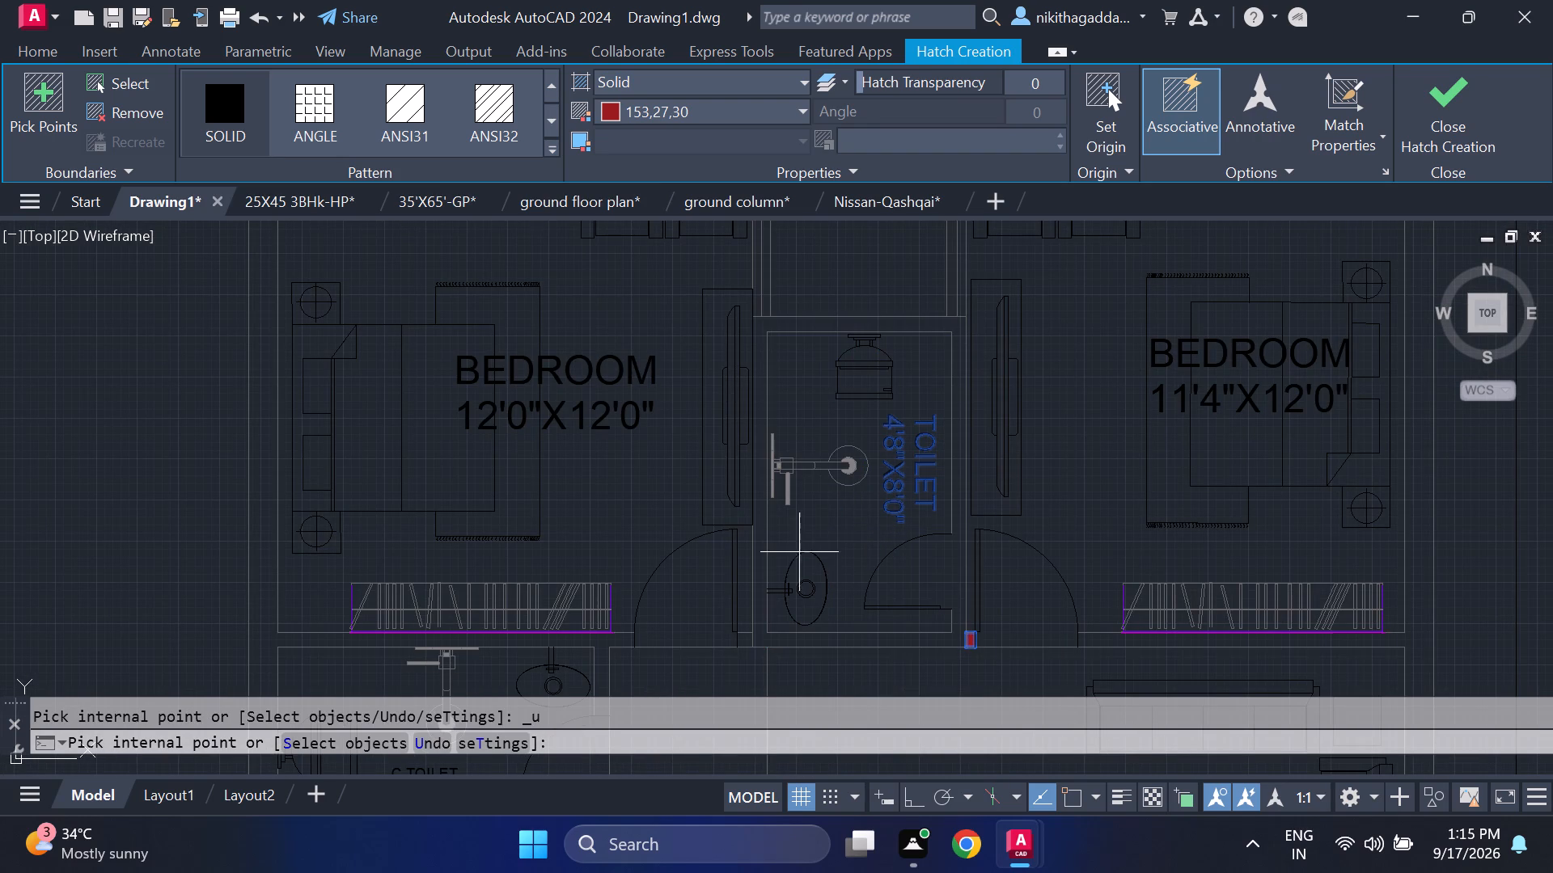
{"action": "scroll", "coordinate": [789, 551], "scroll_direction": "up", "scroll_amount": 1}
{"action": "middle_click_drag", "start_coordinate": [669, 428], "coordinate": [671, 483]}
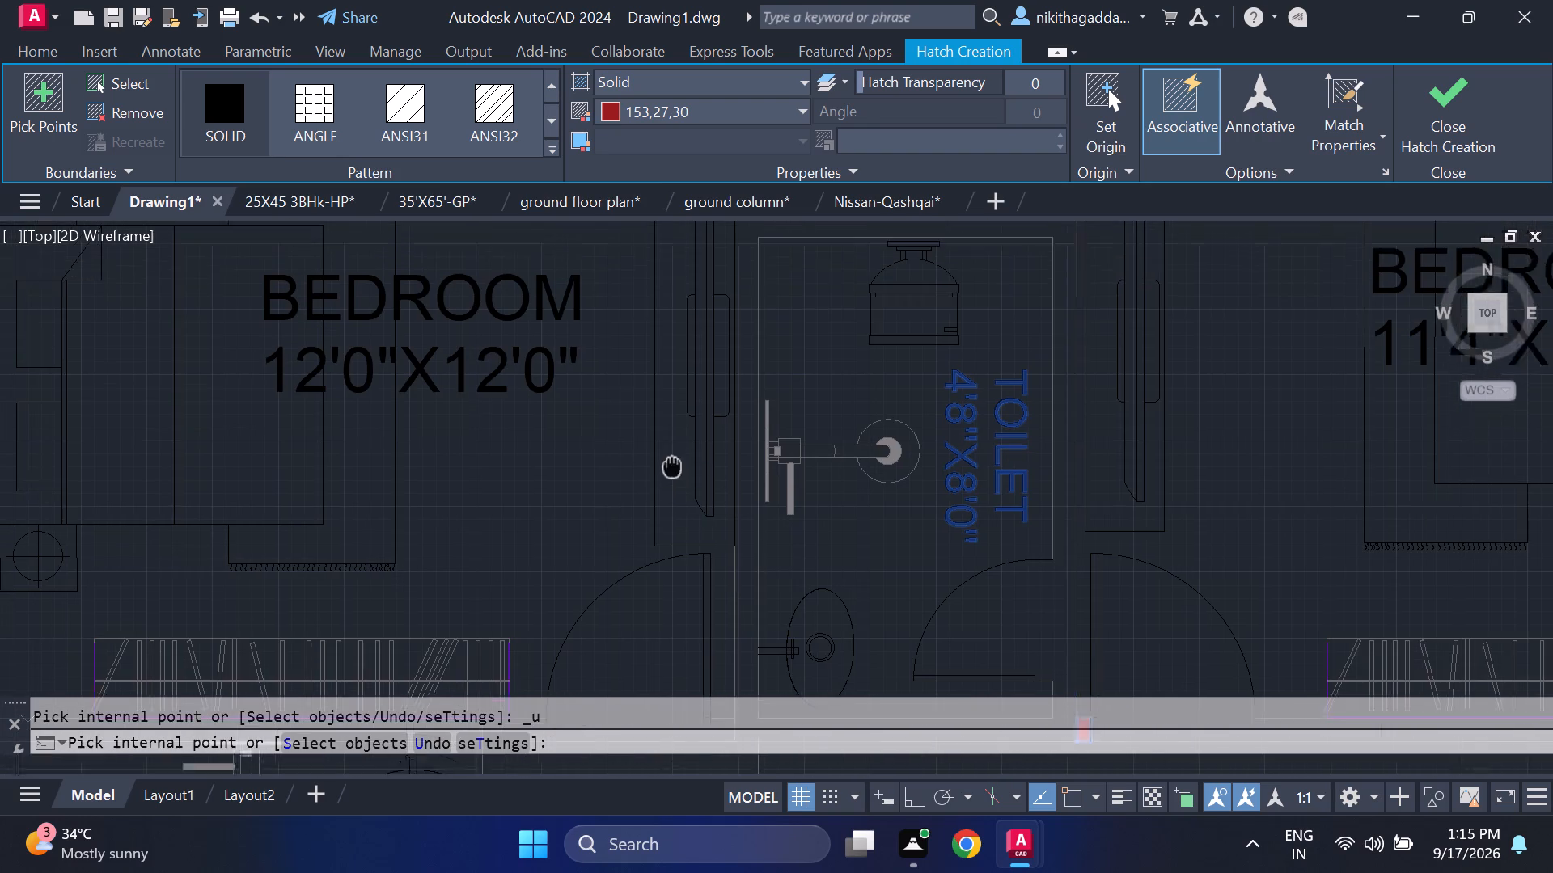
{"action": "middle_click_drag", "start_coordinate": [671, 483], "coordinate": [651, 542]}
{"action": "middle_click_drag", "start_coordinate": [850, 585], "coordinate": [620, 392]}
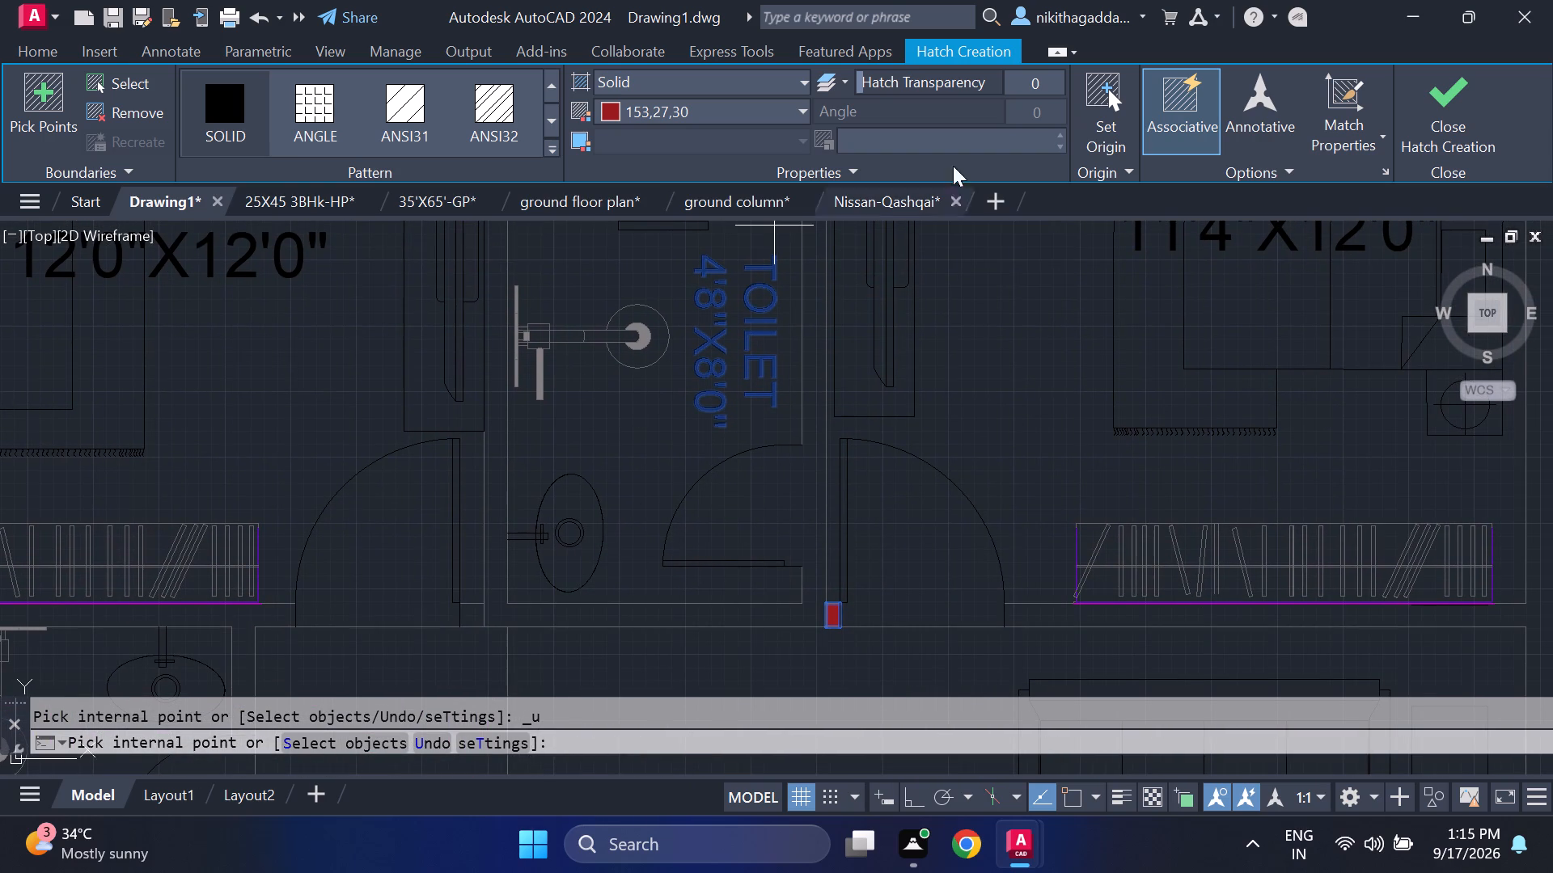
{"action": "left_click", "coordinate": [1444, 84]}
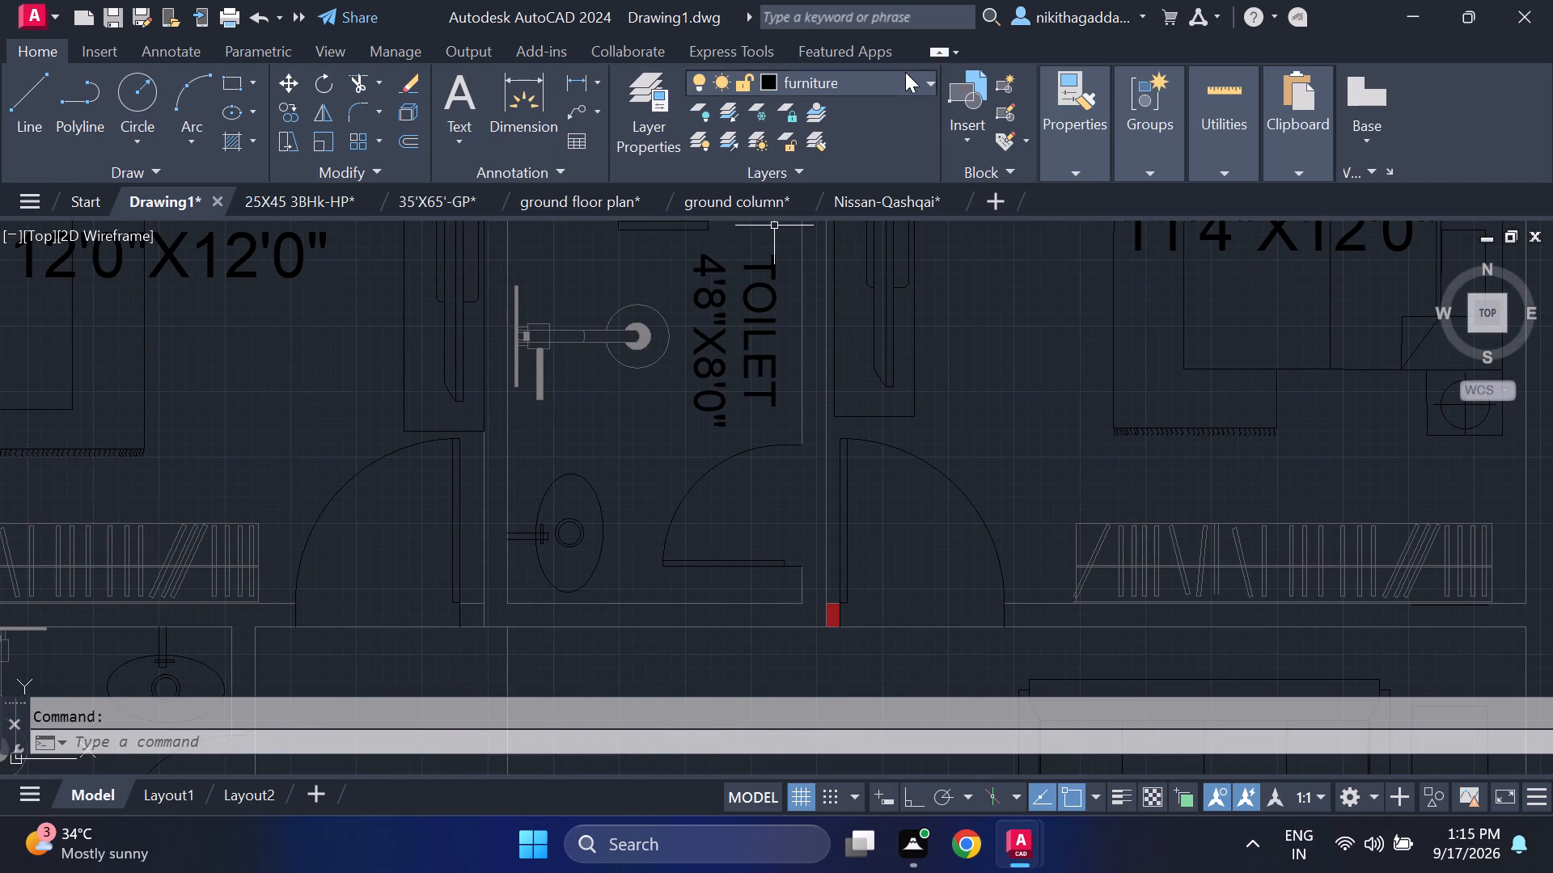
Make the walls layer current and draw lines across the wall thickness on both sides of the 4'8"X8'0" toilet's door opening.
{"action": "left_click", "coordinate": [910, 82]}
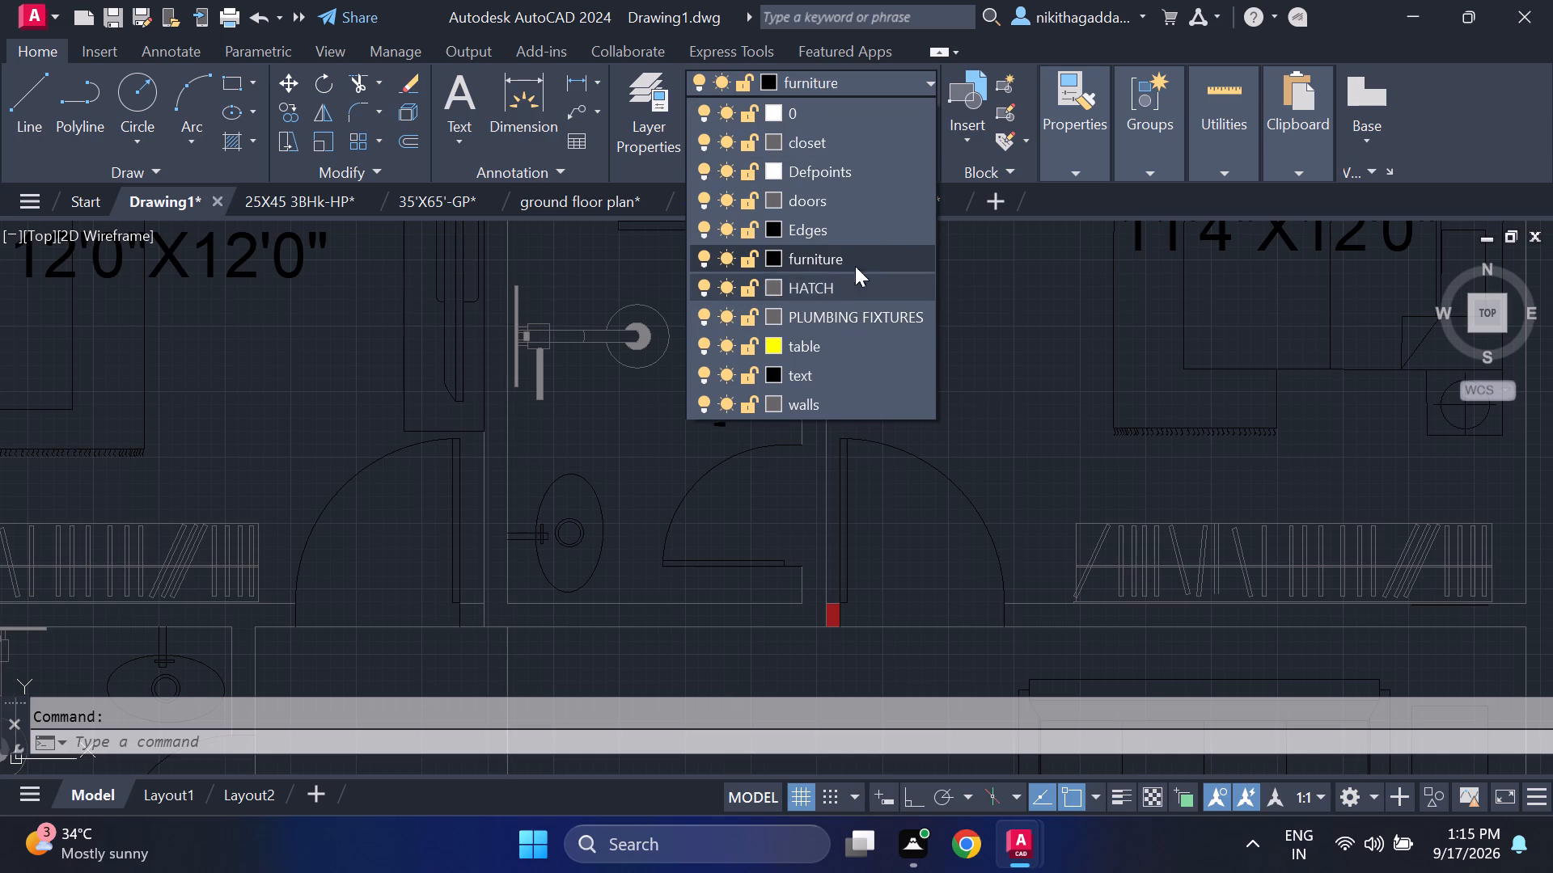
{"action": "left_click", "coordinate": [836, 397]}
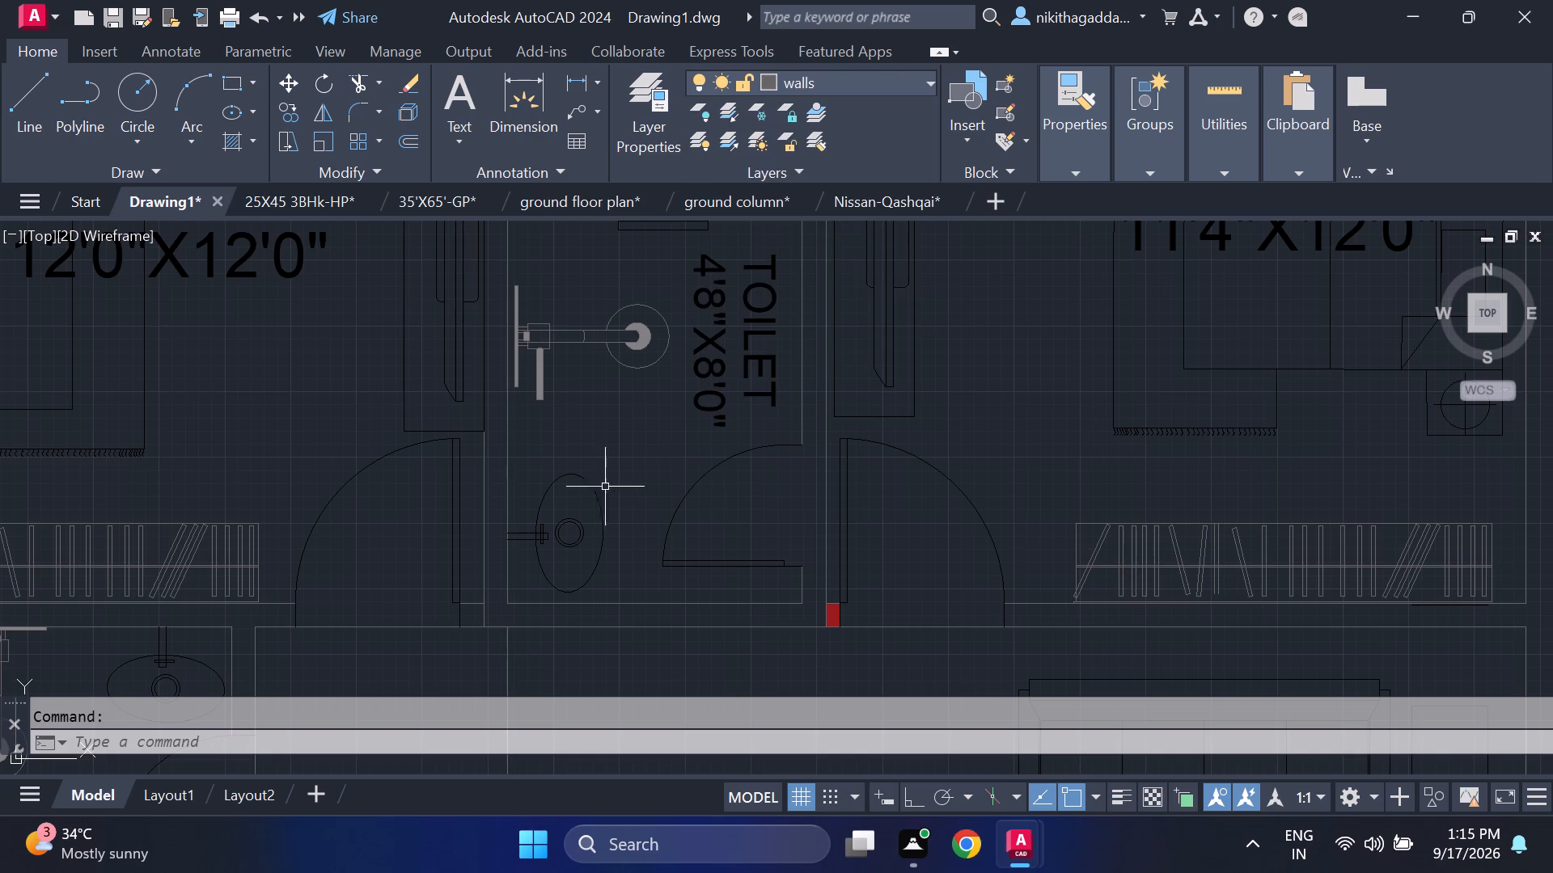
{"action": "key", "text": "l"}
{"action": "key", "text": "Return"}
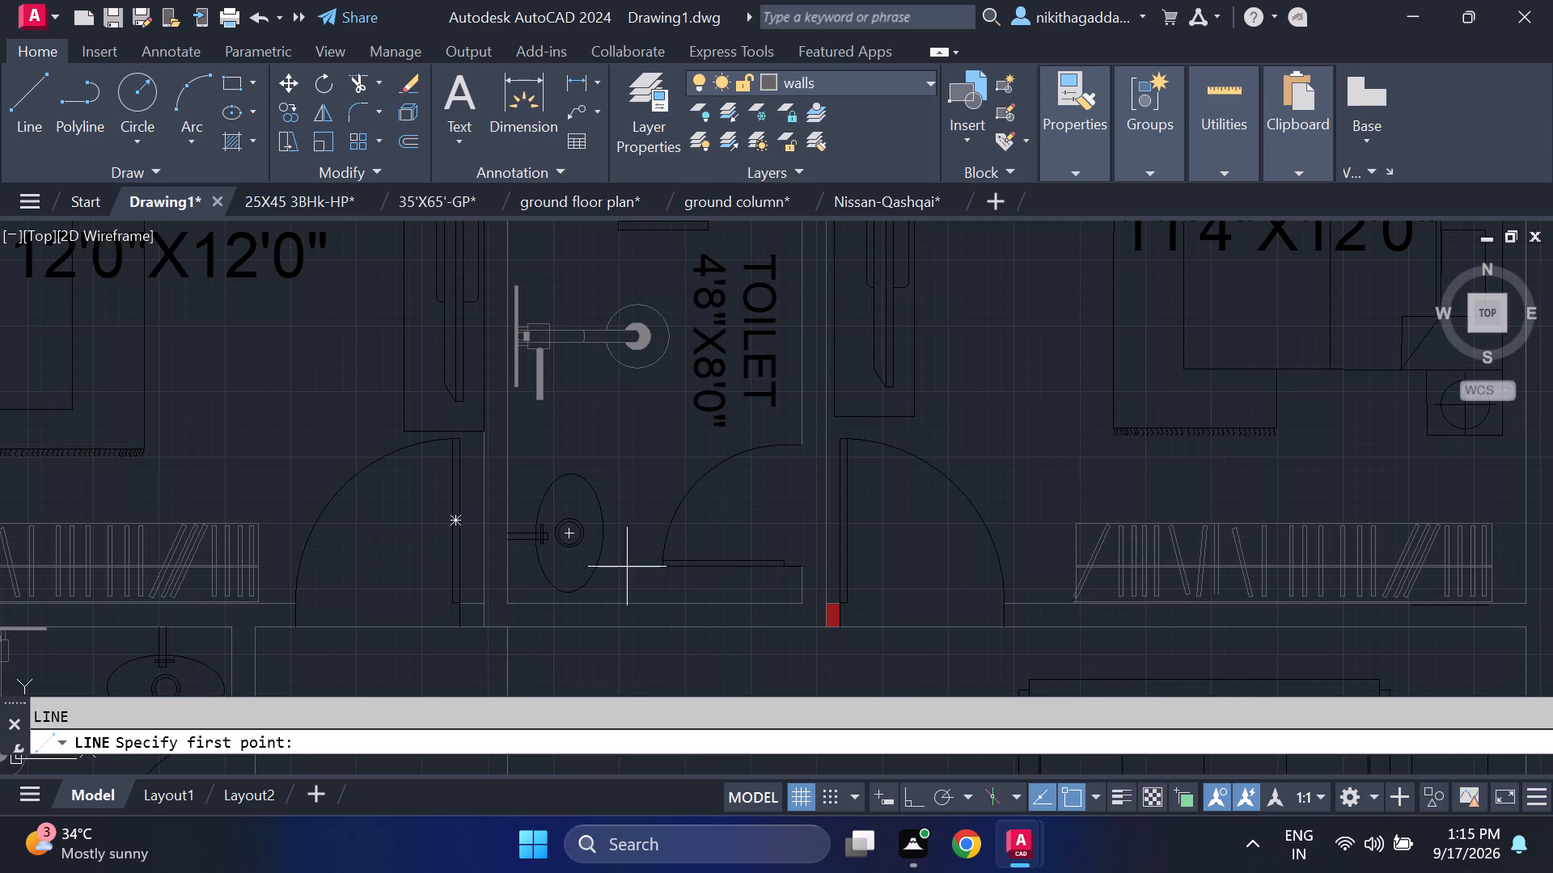
{"action": "scroll", "coordinate": [615, 564], "scroll_direction": "up", "scroll_amount": 2}
{"action": "middle_click_drag", "start_coordinate": [1107, 323], "coordinate": [954, 496]}
{"action": "left_click", "coordinate": [940, 435]}
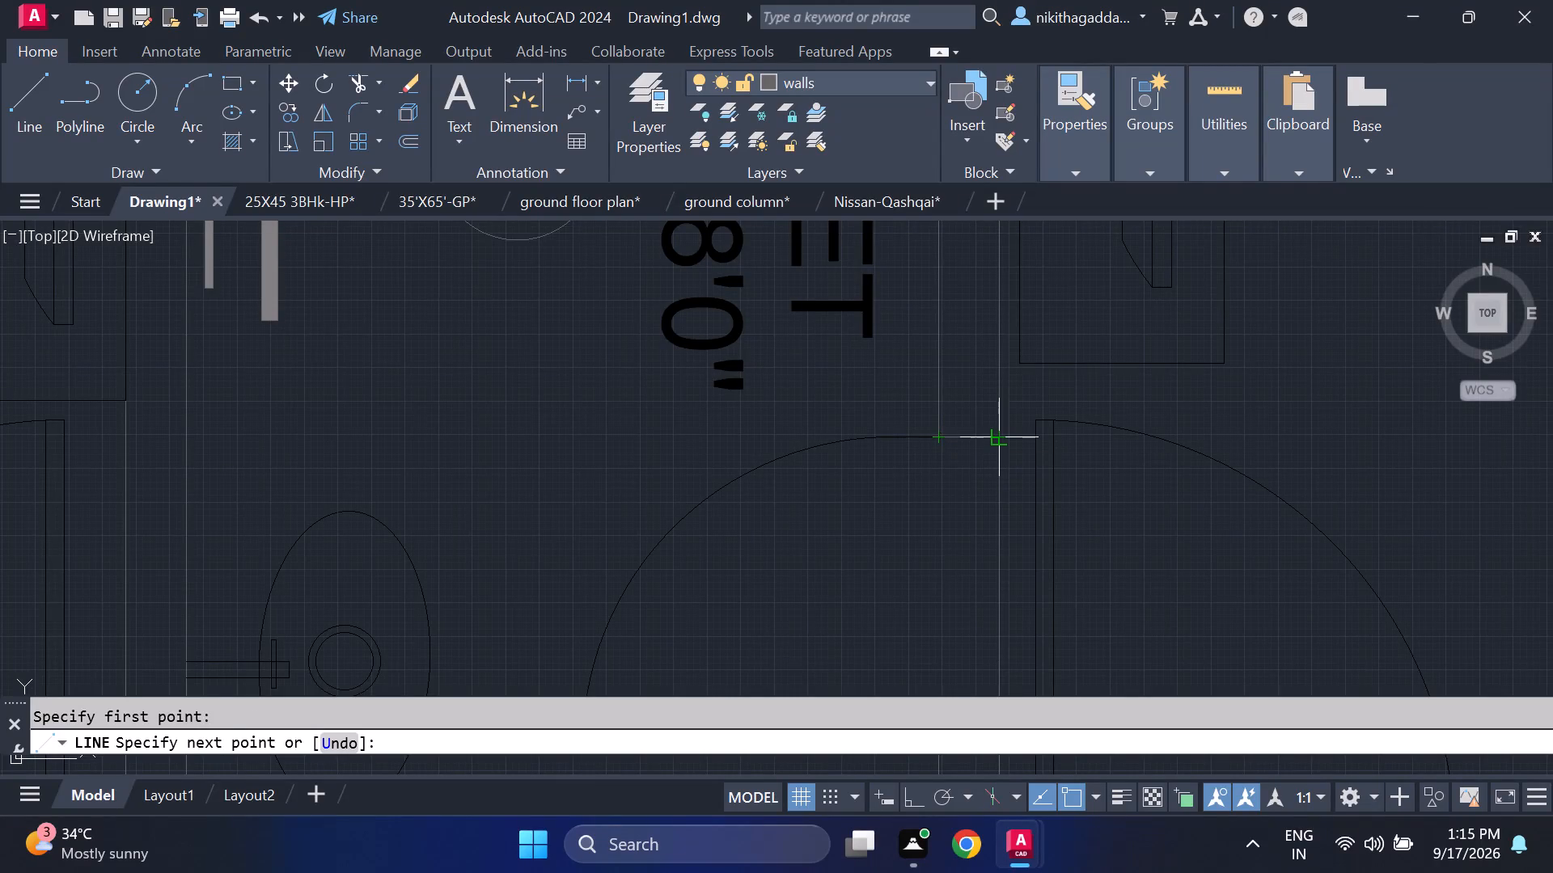
{"action": "left_click", "coordinate": [1001, 435]}
{"action": "key", "text": "Escape"}
{"action": "key", "text": "space"}
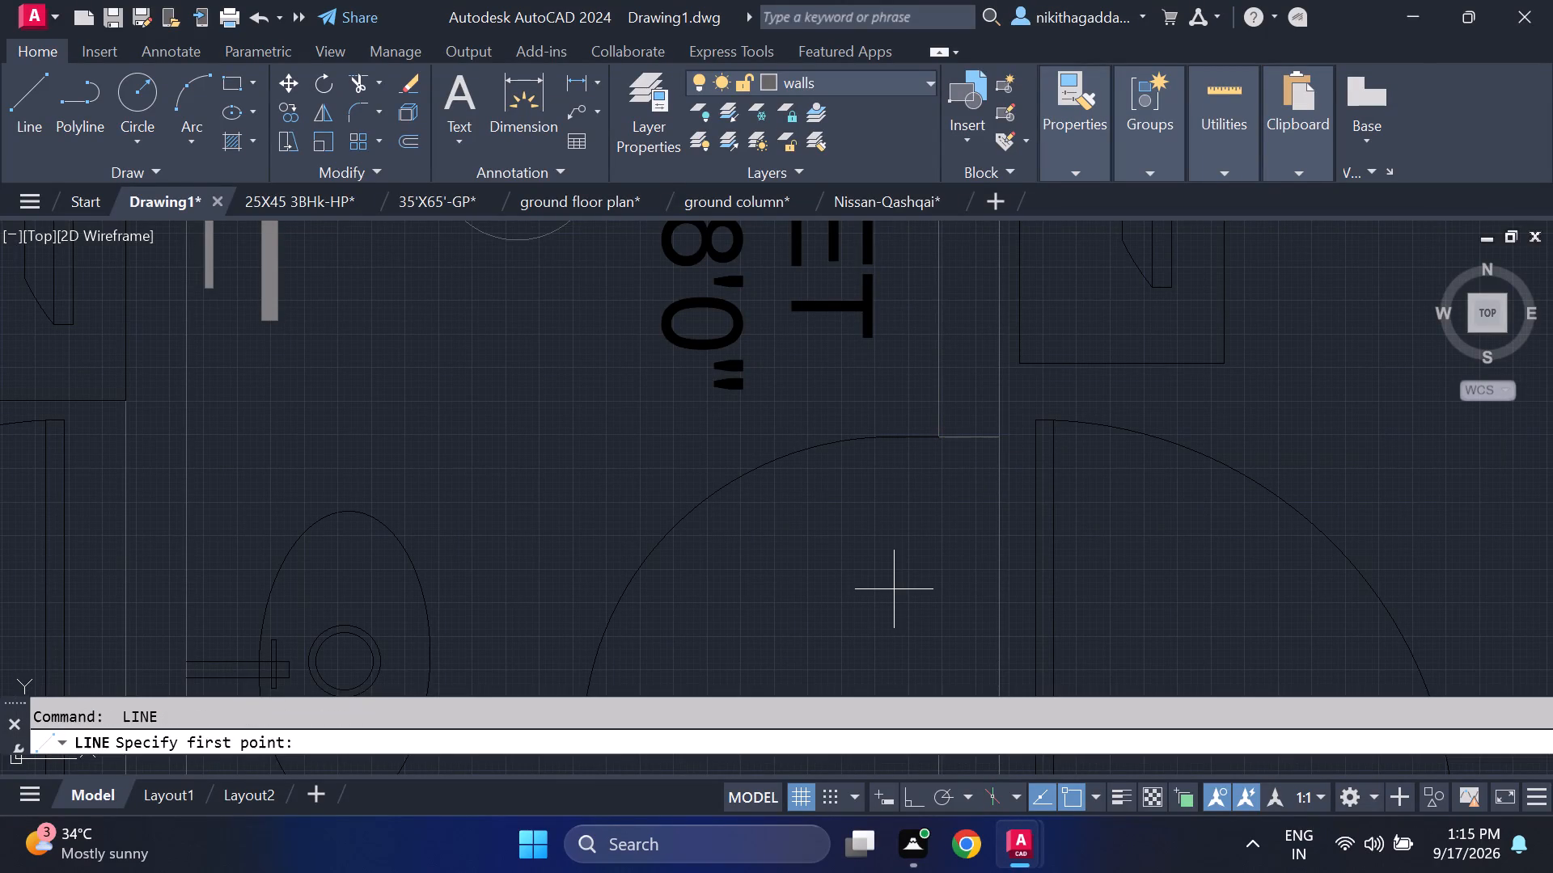
{"action": "scroll", "coordinate": [828, 514], "scroll_direction": "down", "scroll_amount": 2}
{"action": "scroll", "coordinate": [886, 611], "scroll_direction": "up", "scroll_amount": 1}
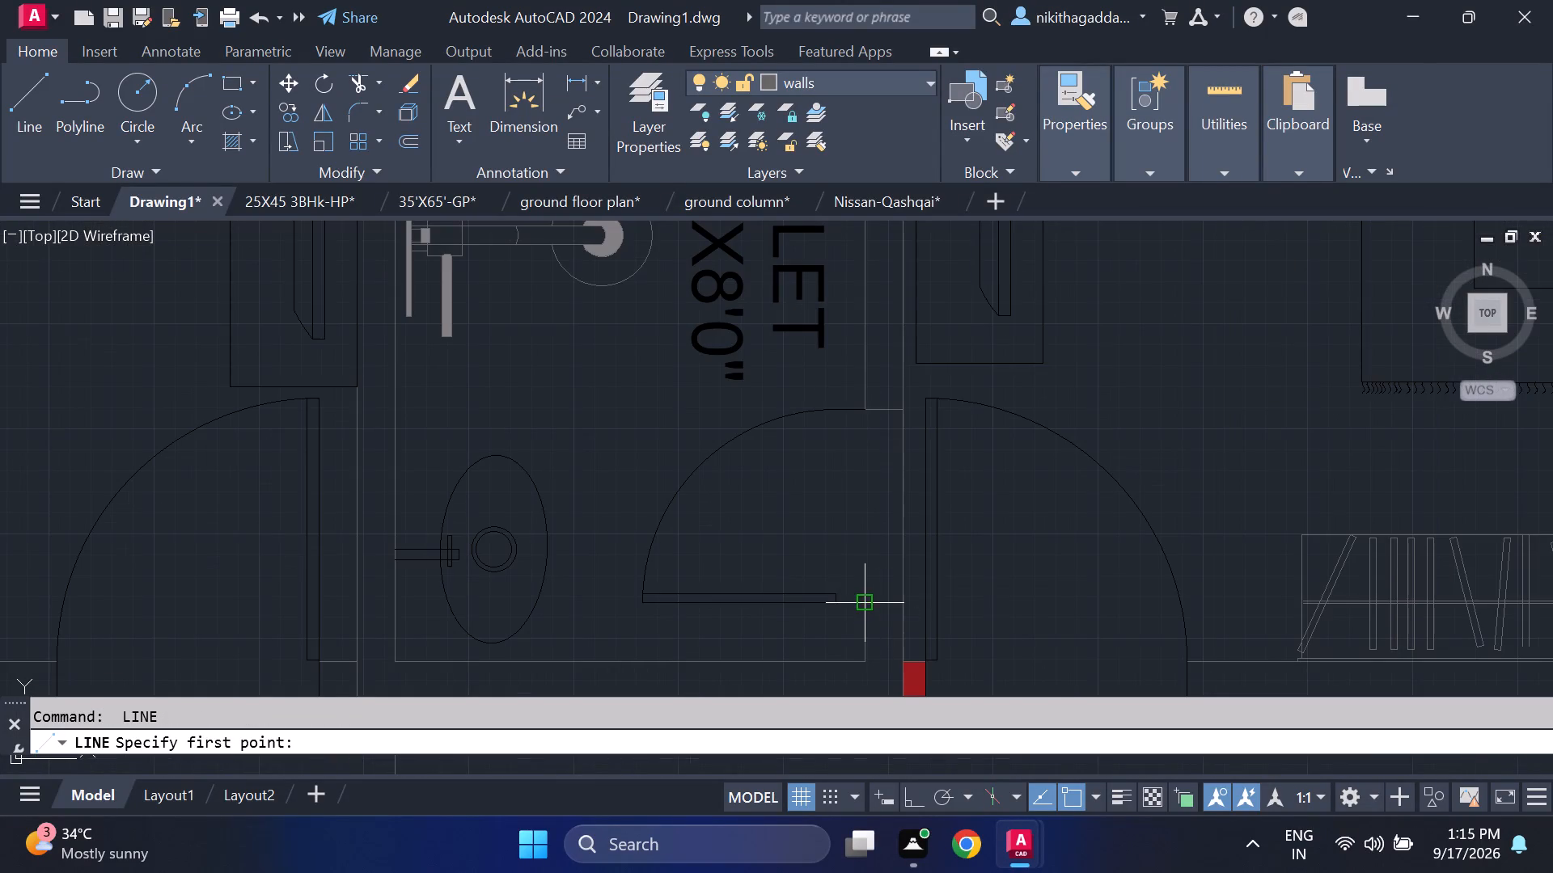
{"action": "left_click", "coordinate": [870, 605]}
{"action": "left_click", "coordinate": [905, 606]}
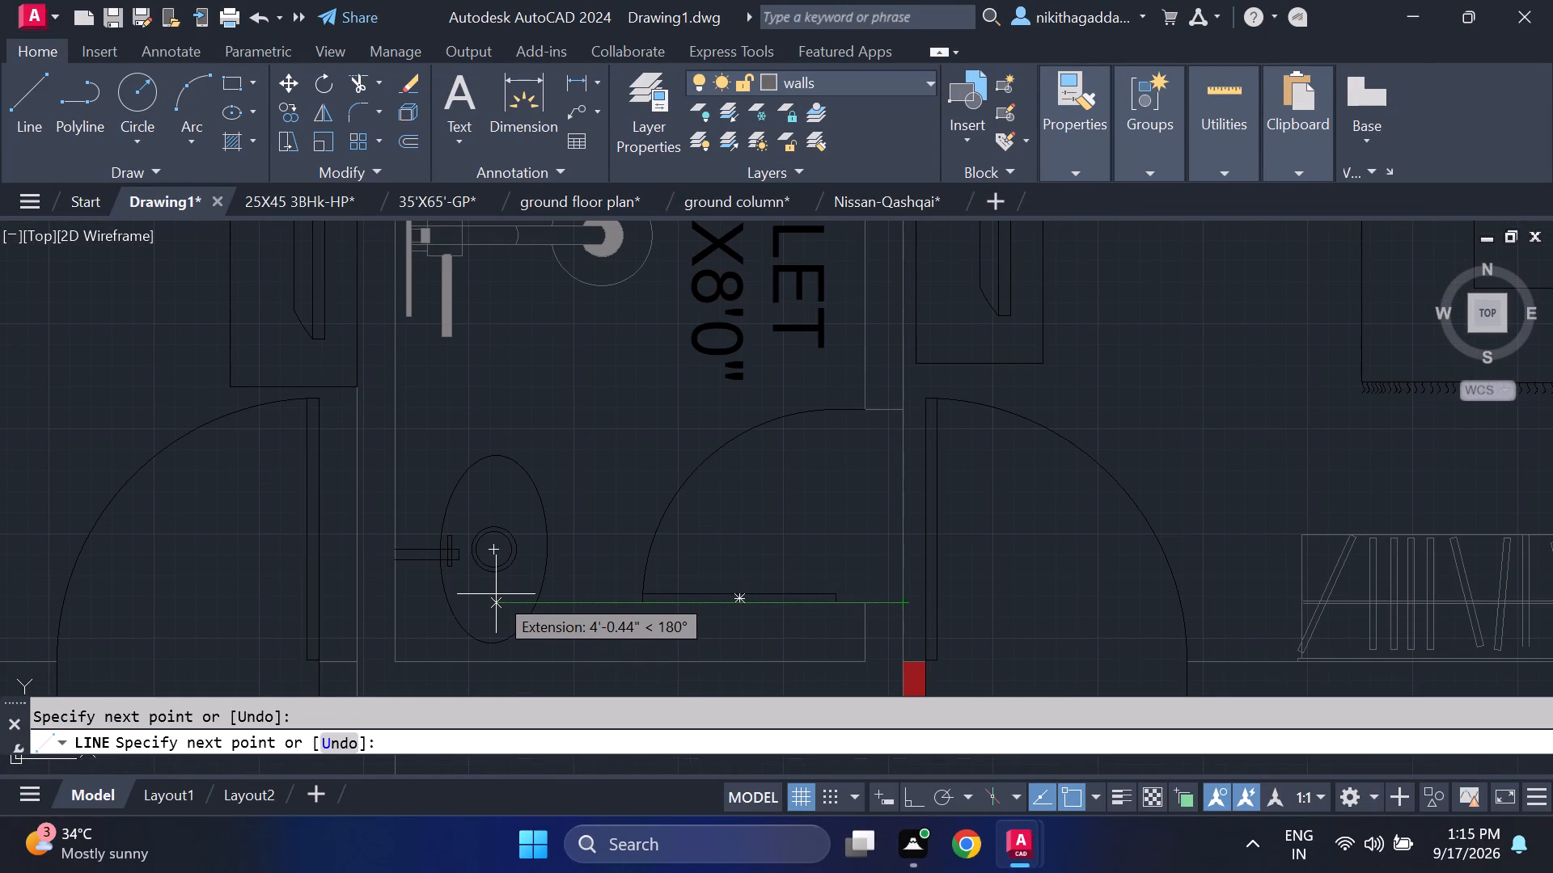
{"action": "key", "text": "Escape"}
Draw lines across the wall thickness on both sides of the 12'0"X12'0" bedroom's door opening.
{"action": "scroll", "coordinate": [627, 601], "scroll_direction": "down", "scroll_amount": 2}
{"action": "middle_click_drag", "start_coordinate": [616, 587], "coordinate": [607, 563]}
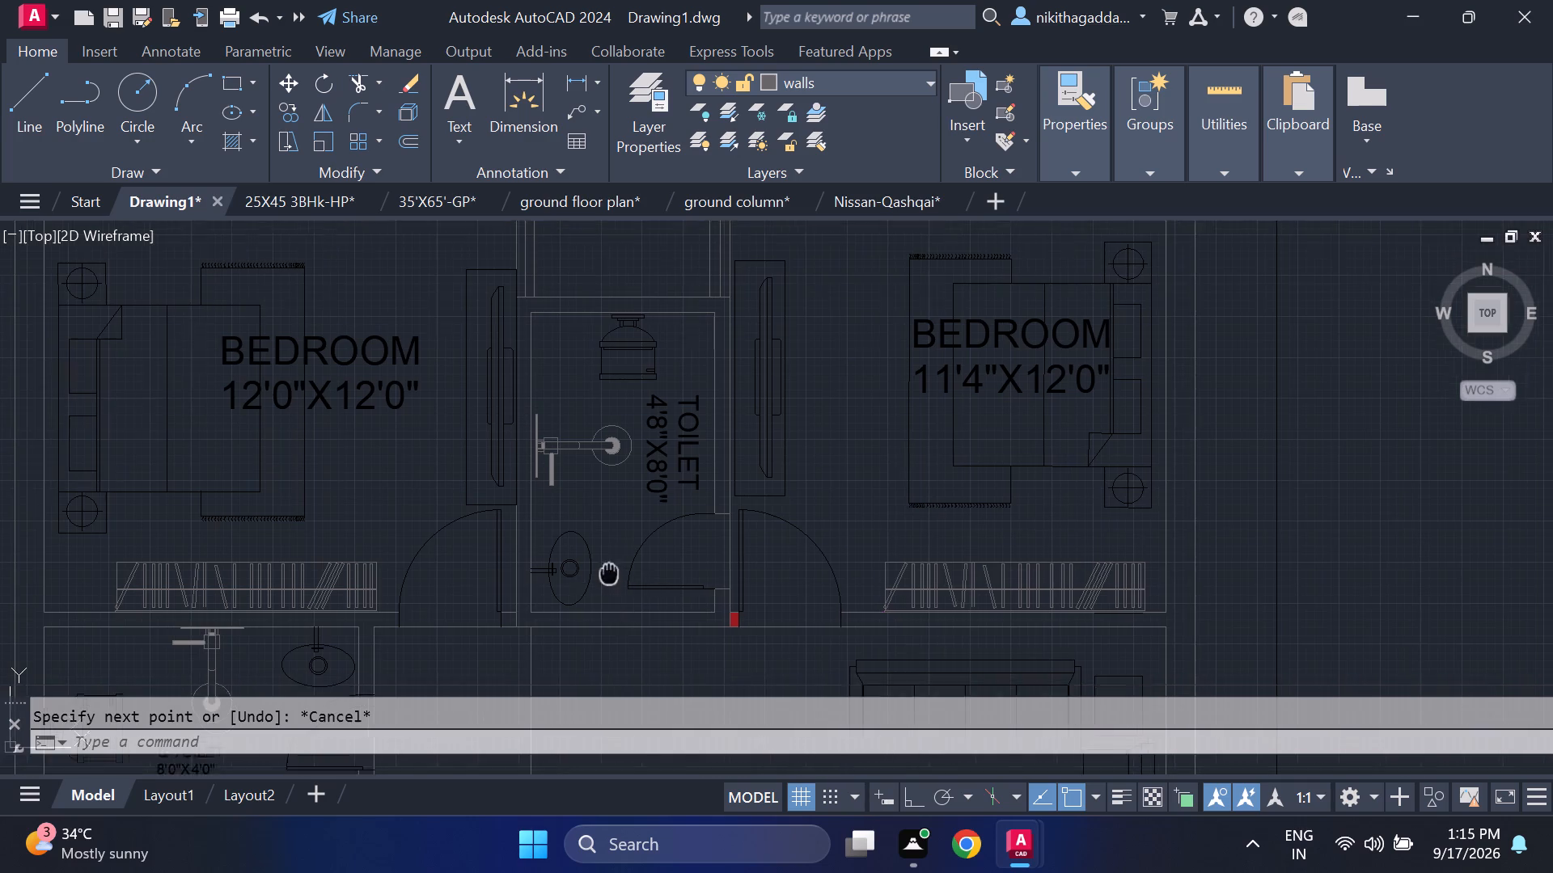
{"action": "middle_click_drag", "start_coordinate": [607, 563], "coordinate": [620, 515]}
{"action": "scroll", "coordinate": [400, 576], "scroll_direction": "up", "scroll_amount": 3}
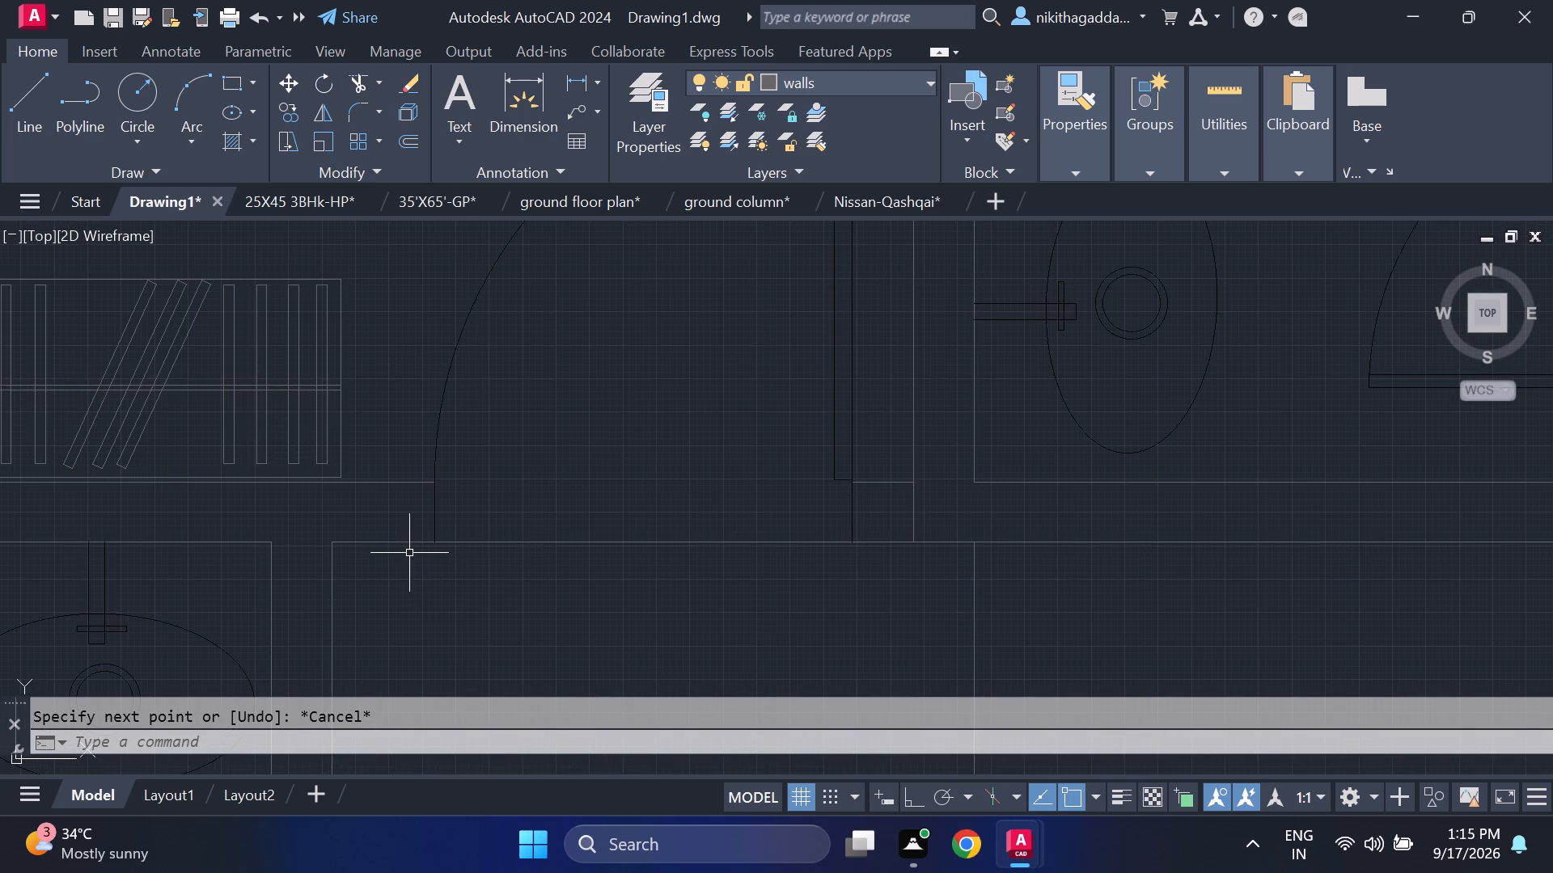
{"action": "scroll", "coordinate": [409, 553], "scroll_direction": "up", "scroll_amount": 1}
{"action": "scroll", "coordinate": [409, 553], "scroll_direction": "down", "scroll_amount": 1}
{"action": "key", "text": "l"}
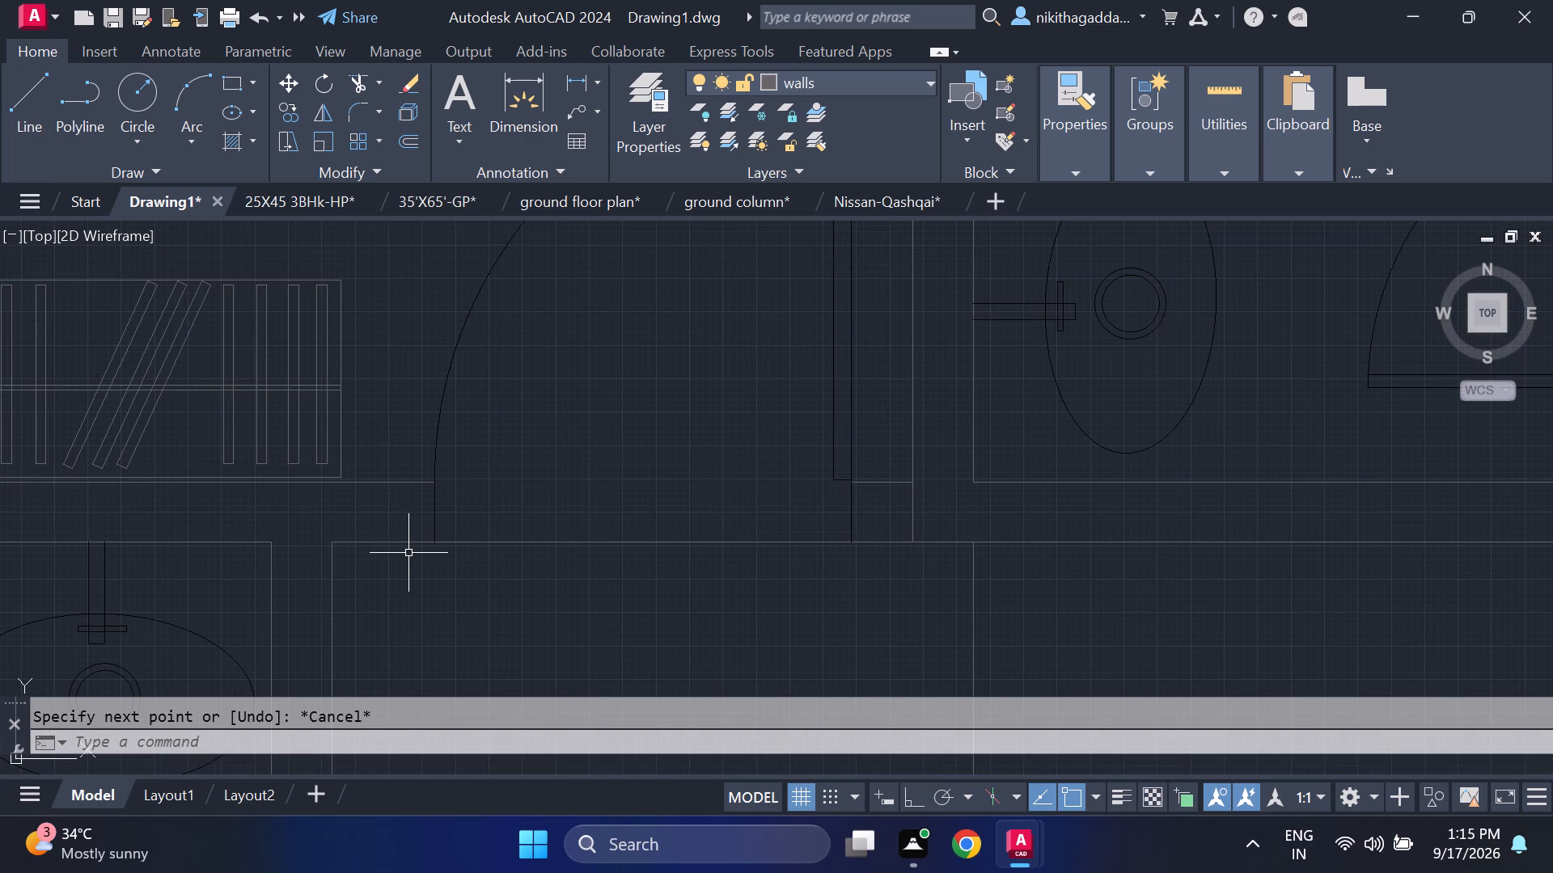
{"action": "key", "text": "Return"}
{"action": "left_click", "coordinate": [436, 488]}
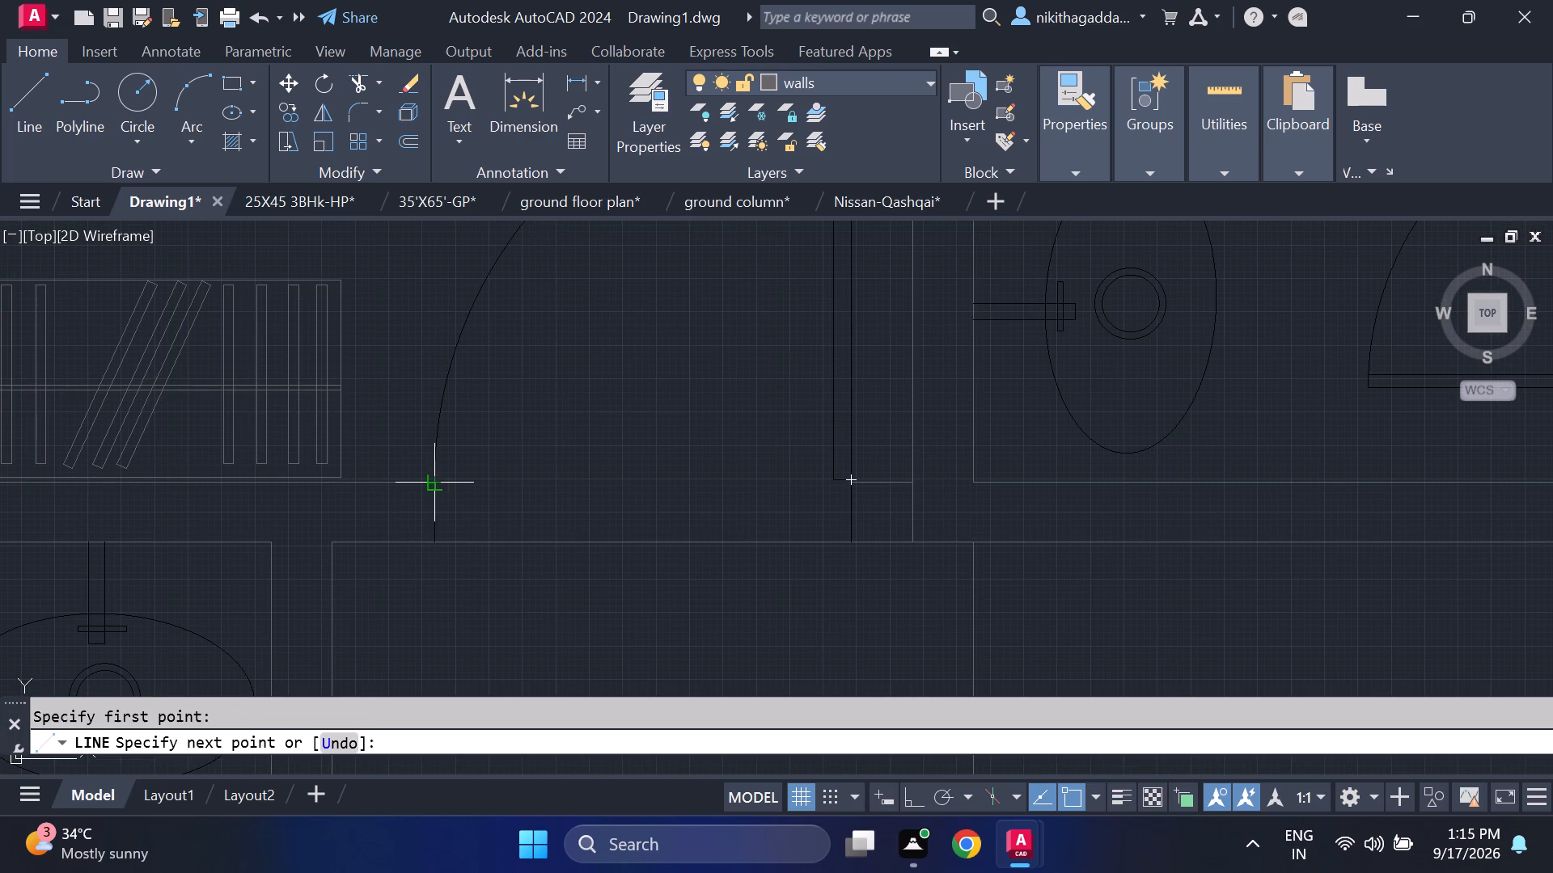
{"action": "left_click", "coordinate": [427, 540]}
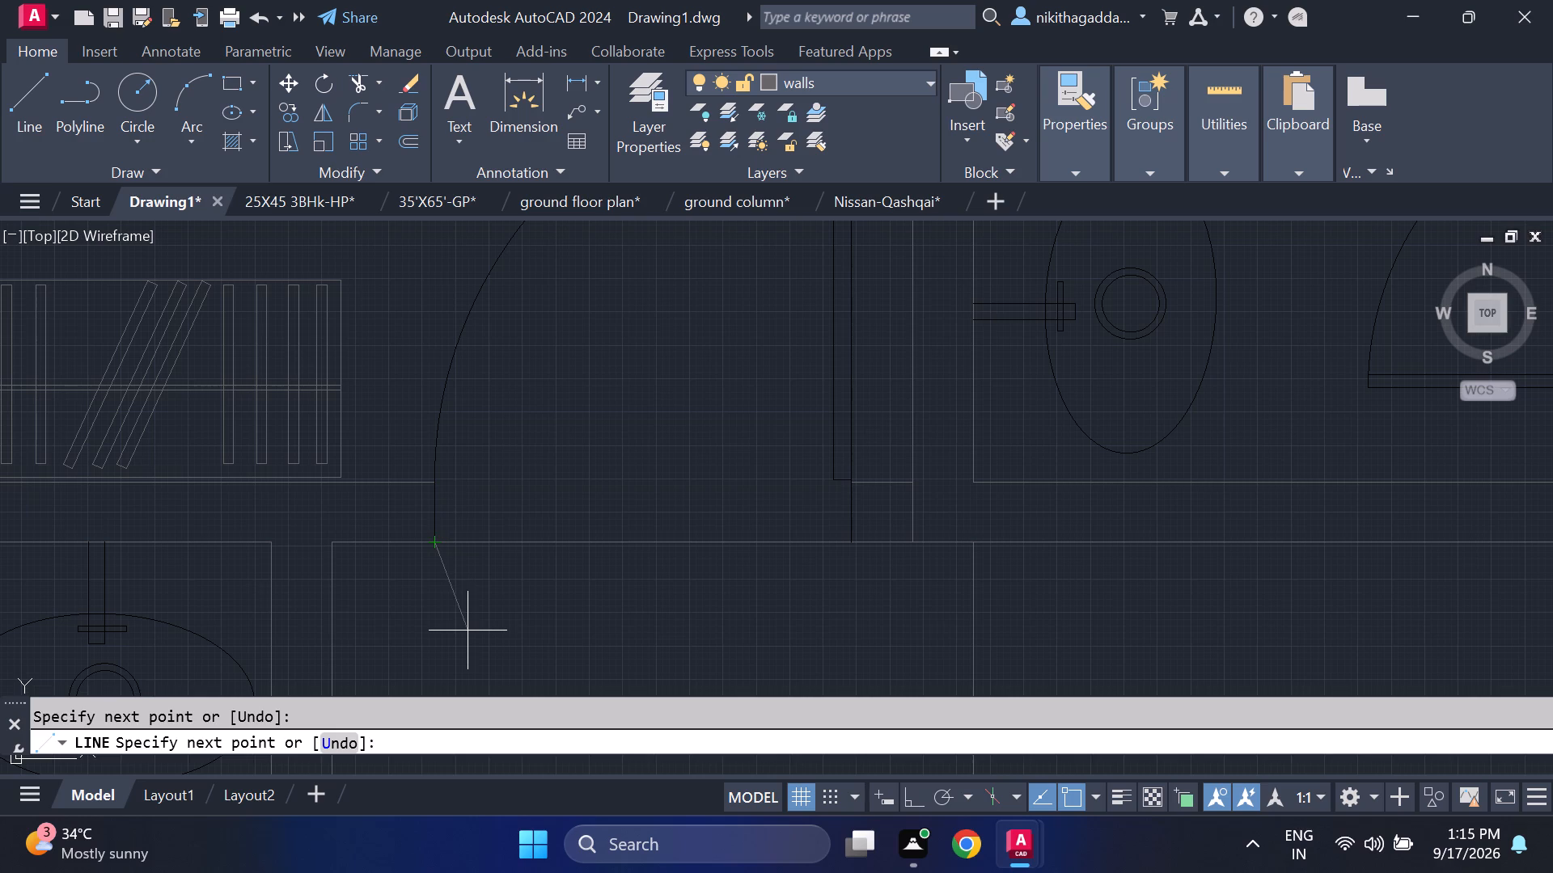
{"action": "key", "text": "Escape"}
{"action": "key", "text": "space"}
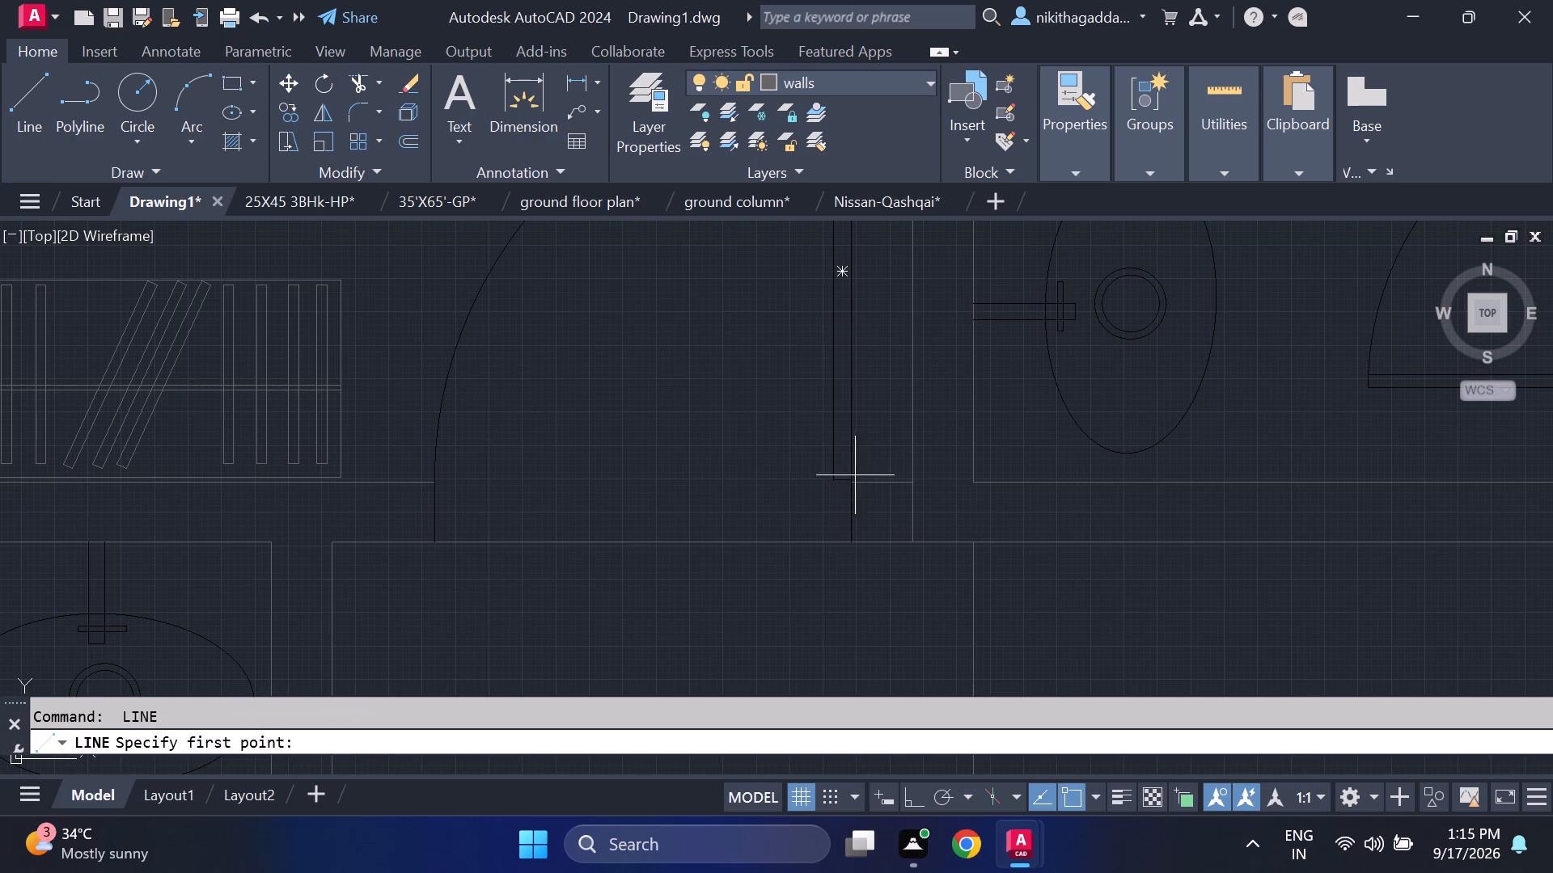
{"action": "left_click", "coordinate": [853, 493]}
{"action": "left_click", "coordinate": [856, 533]}
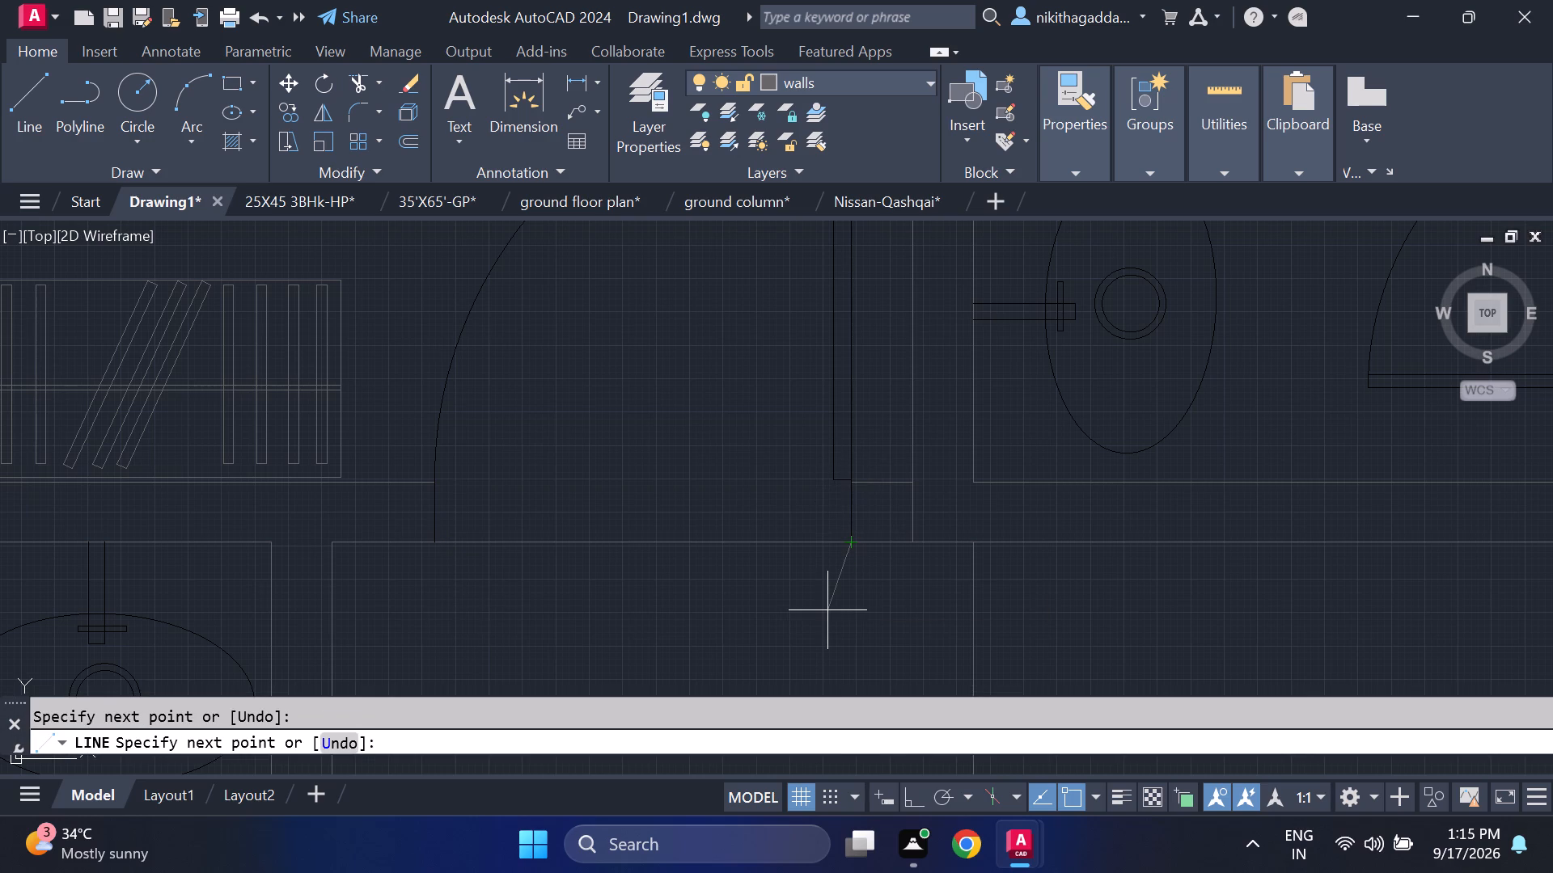
{"action": "key", "text": "Escape"}
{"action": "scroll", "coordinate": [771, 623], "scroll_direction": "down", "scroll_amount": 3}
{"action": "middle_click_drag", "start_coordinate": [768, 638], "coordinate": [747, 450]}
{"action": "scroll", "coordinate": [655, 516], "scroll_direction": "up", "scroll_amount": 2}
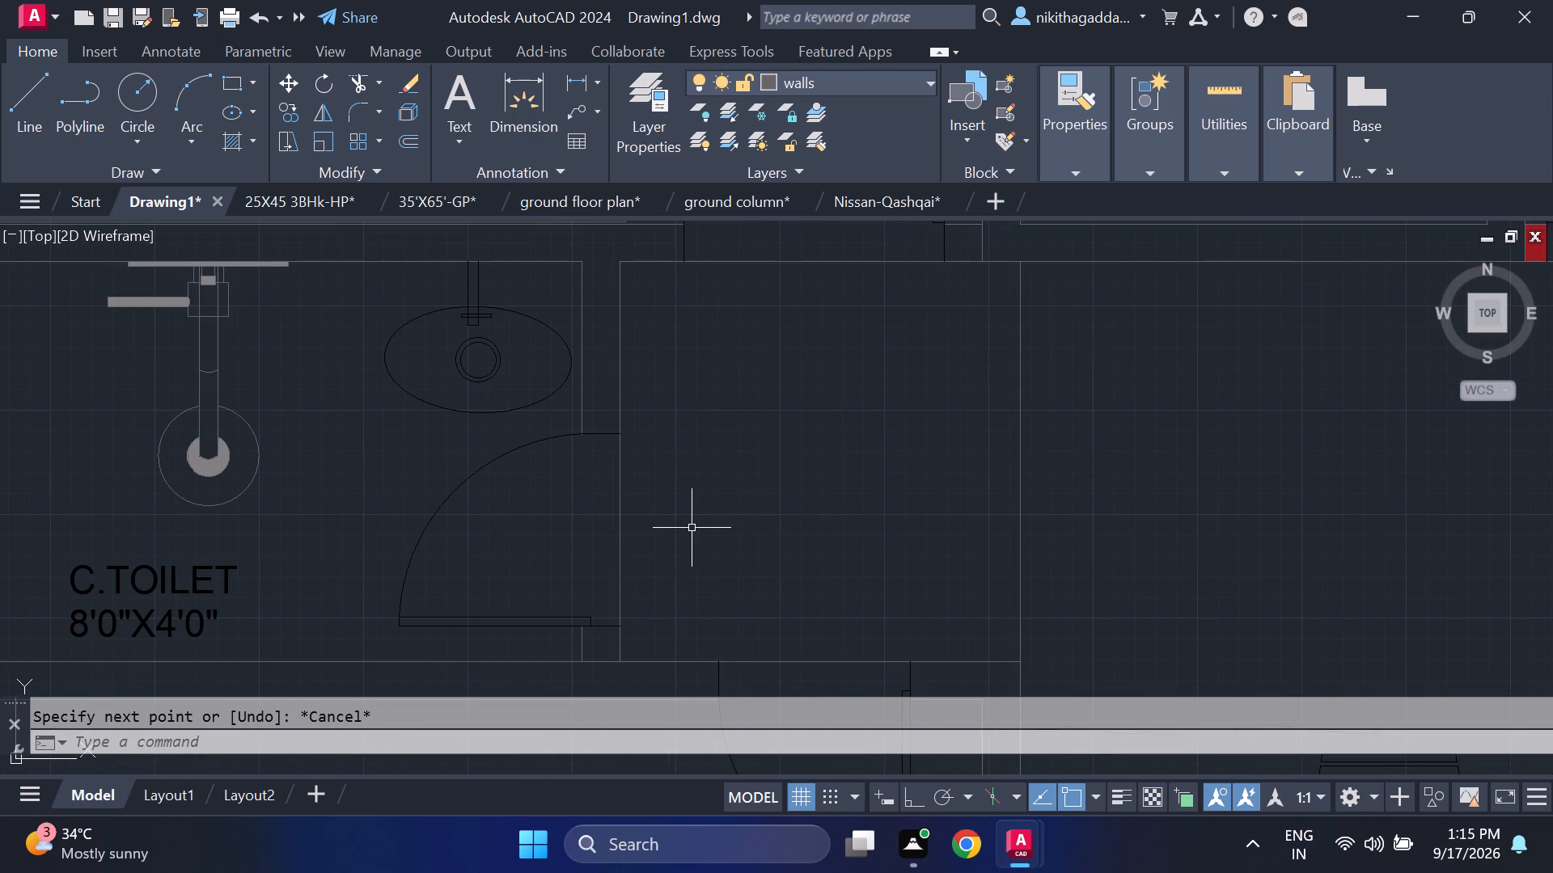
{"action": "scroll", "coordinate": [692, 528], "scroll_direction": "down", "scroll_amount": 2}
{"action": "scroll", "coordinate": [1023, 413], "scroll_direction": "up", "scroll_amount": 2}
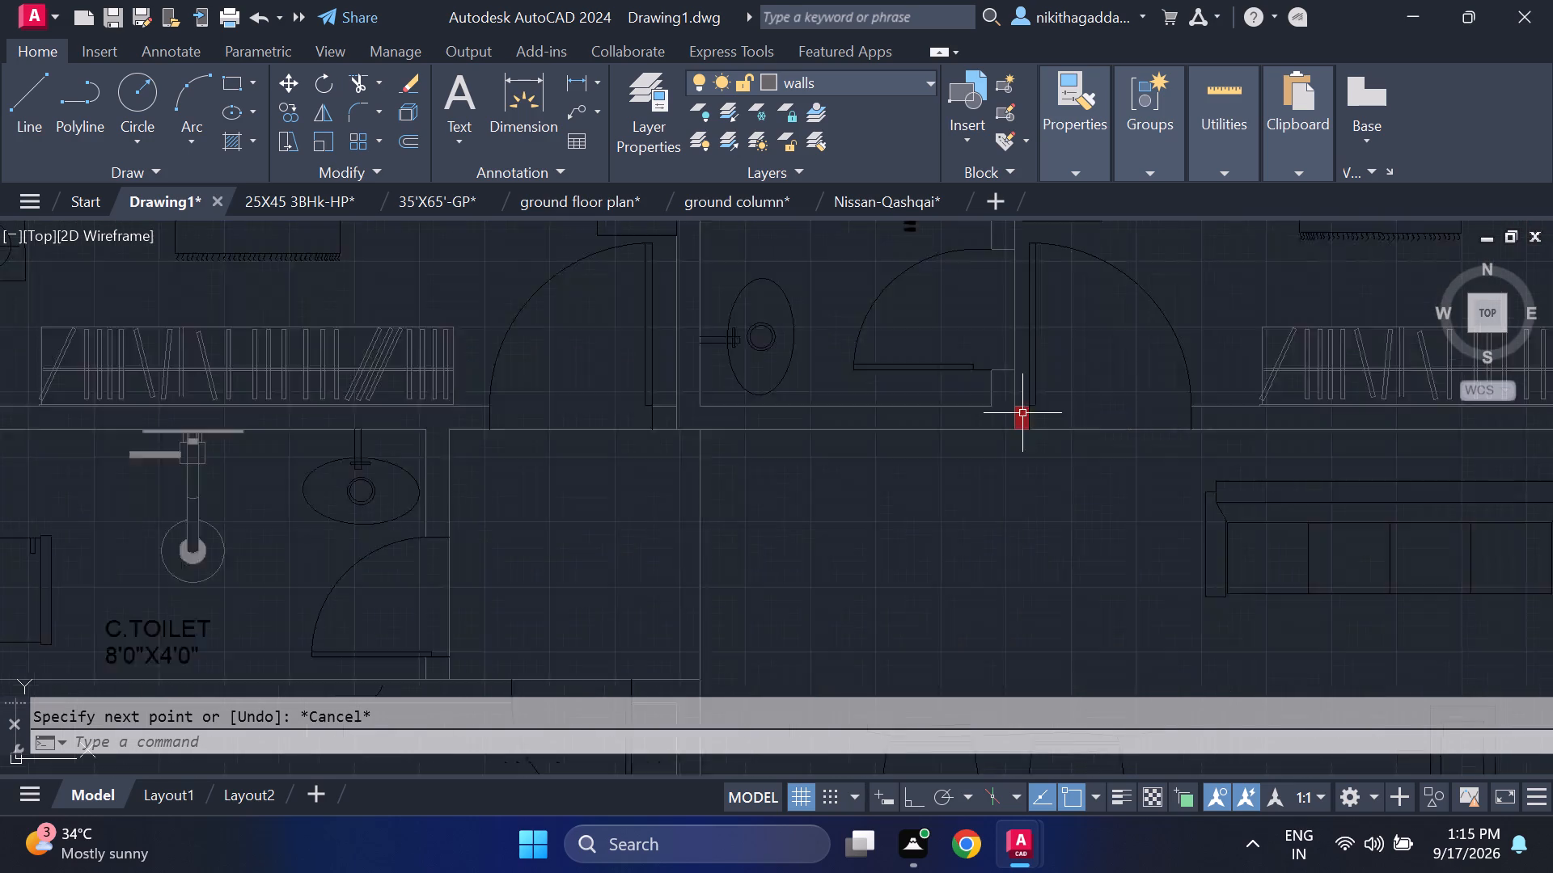
Fill the walls around the 4'8"X8'0" toilet with the solid dark red hatch, colour 153,27,30.
{"action": "scroll", "coordinate": [1021, 413], "scroll_direction": "up", "scroll_amount": 5}
{"action": "scroll", "coordinate": [1031, 433], "scroll_direction": "down", "scroll_amount": 5}
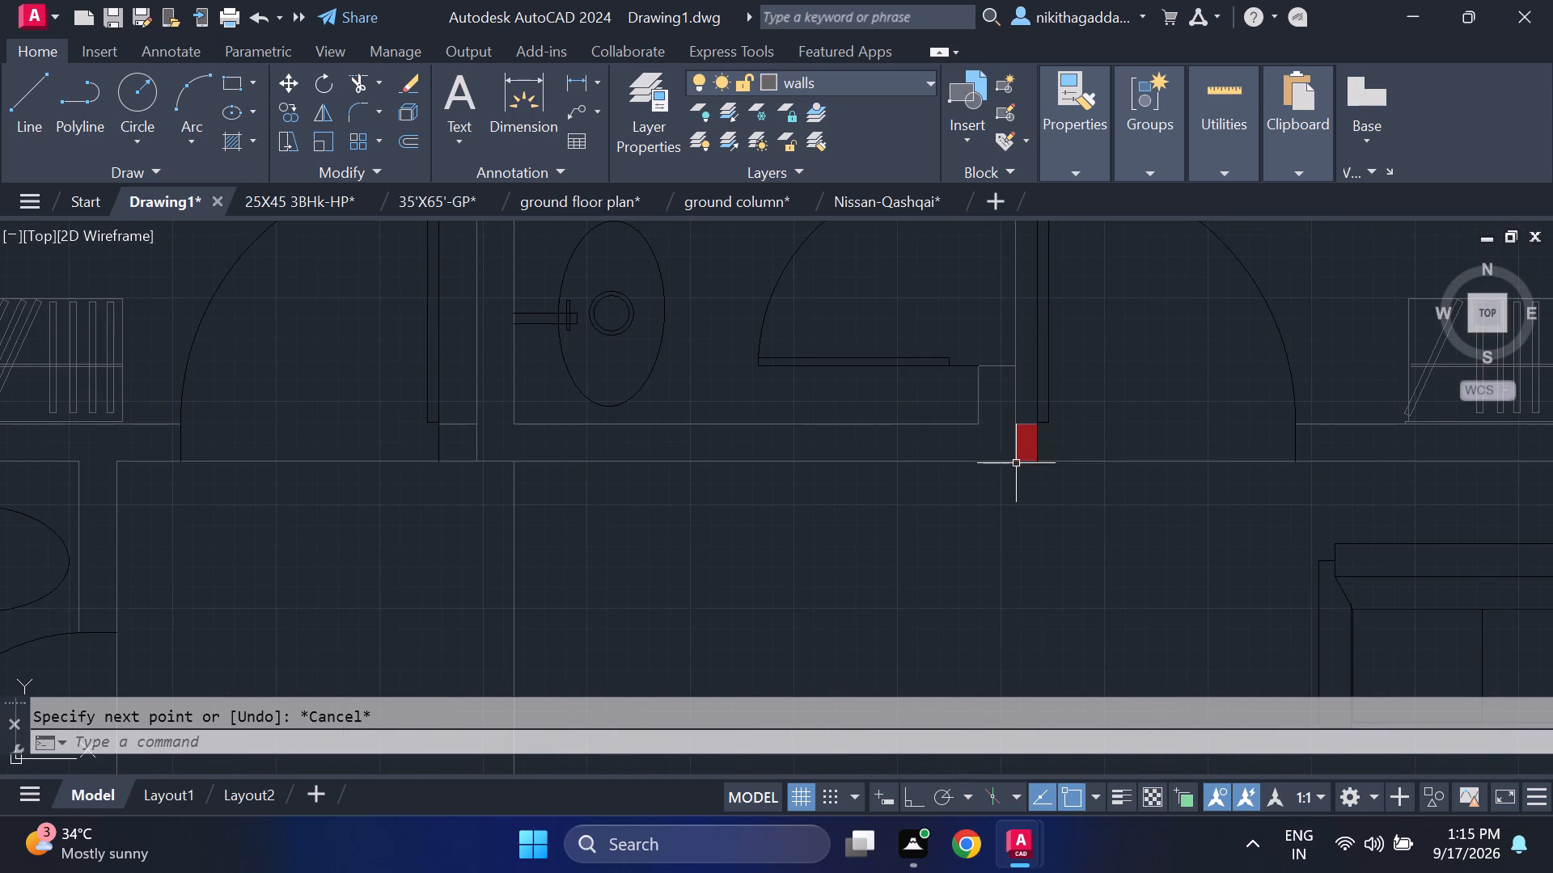
{"action": "scroll", "coordinate": [967, 514], "scroll_direction": "down", "scroll_amount": 3}
{"action": "type", "text": "HATCH"}
{"action": "key", "text": "Return"}
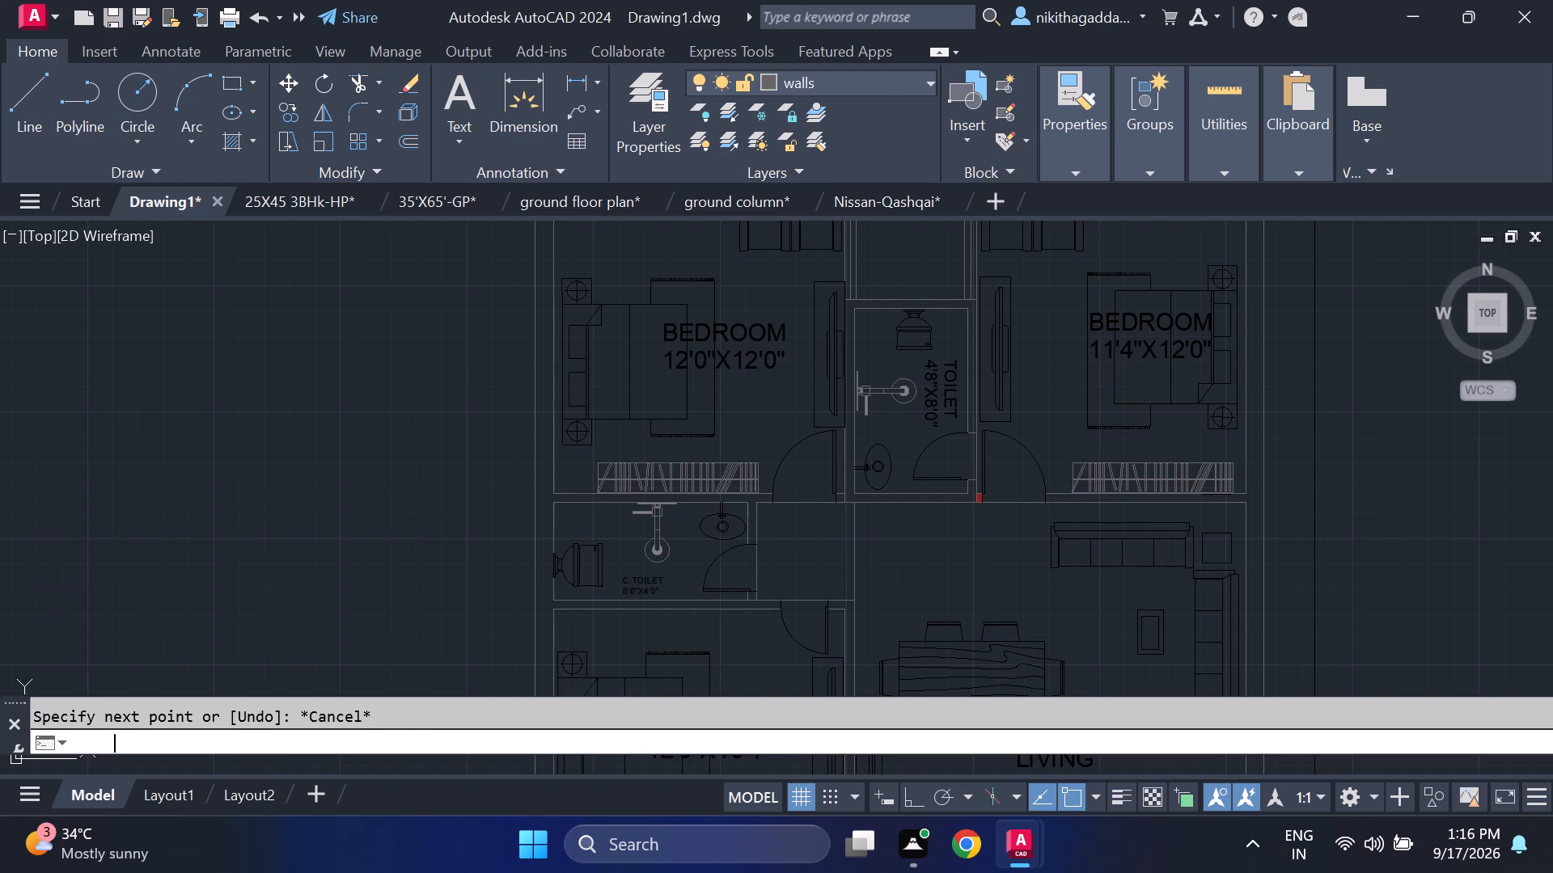
{"action": "scroll", "coordinate": [878, 462], "scroll_direction": "up", "scroll_amount": 2}
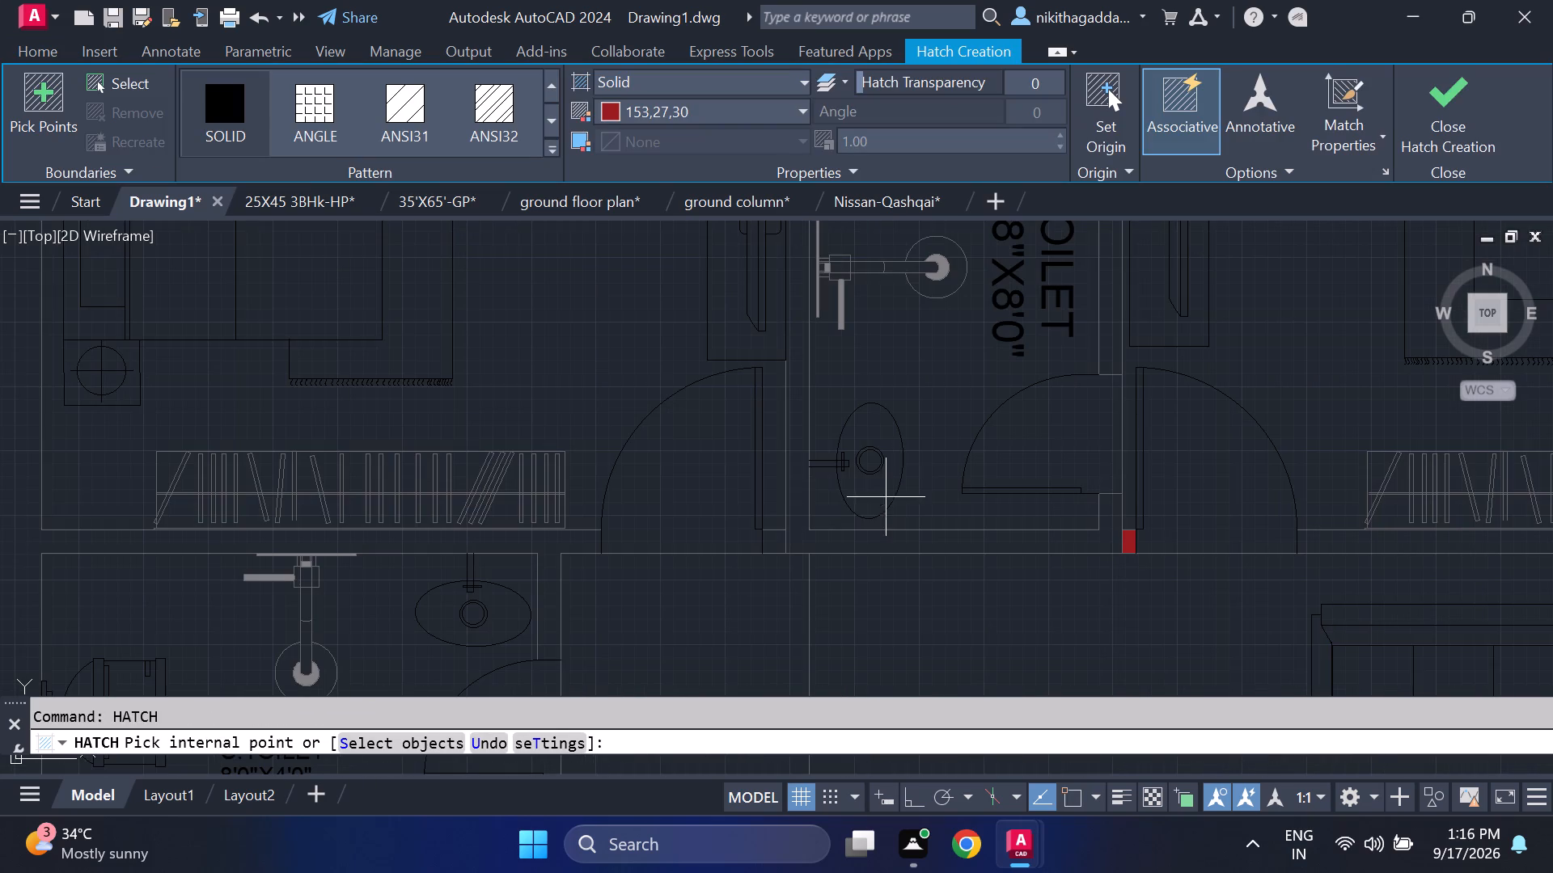
{"action": "left_click", "coordinate": [798, 490]}
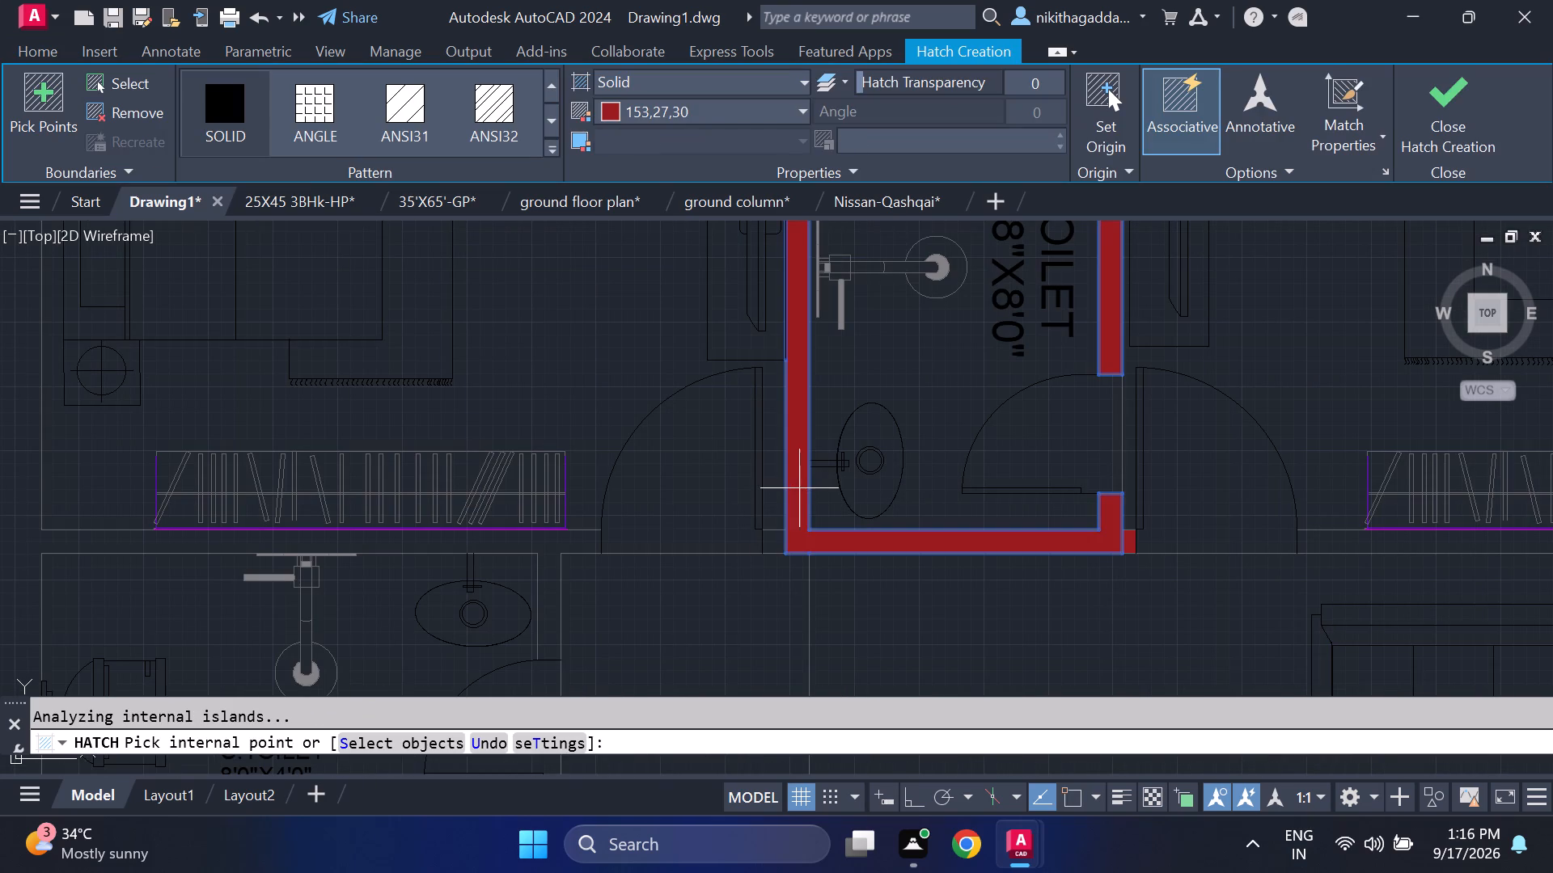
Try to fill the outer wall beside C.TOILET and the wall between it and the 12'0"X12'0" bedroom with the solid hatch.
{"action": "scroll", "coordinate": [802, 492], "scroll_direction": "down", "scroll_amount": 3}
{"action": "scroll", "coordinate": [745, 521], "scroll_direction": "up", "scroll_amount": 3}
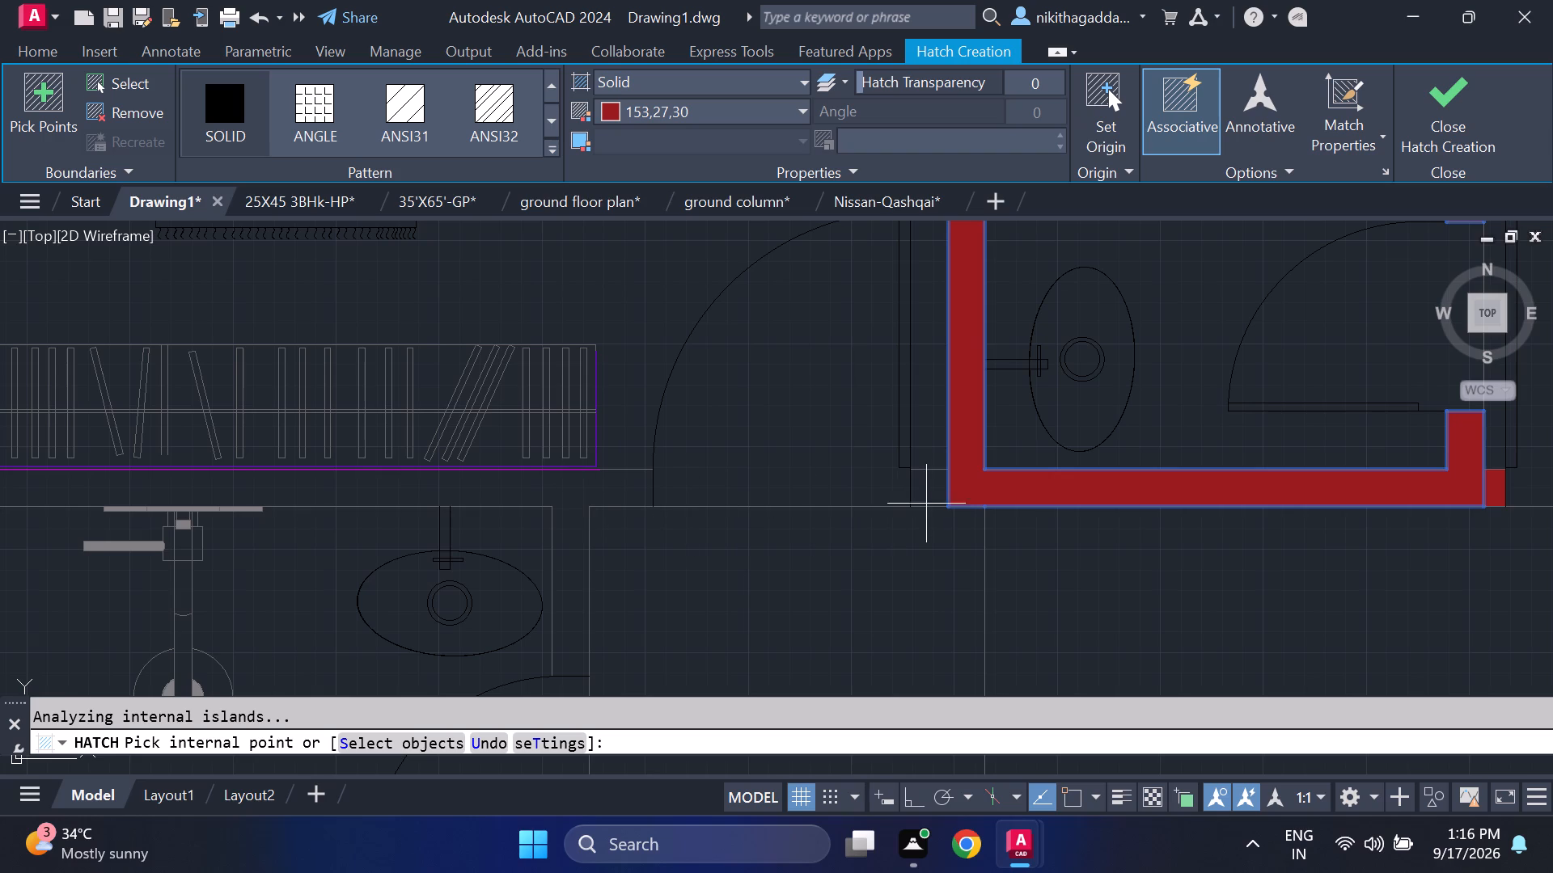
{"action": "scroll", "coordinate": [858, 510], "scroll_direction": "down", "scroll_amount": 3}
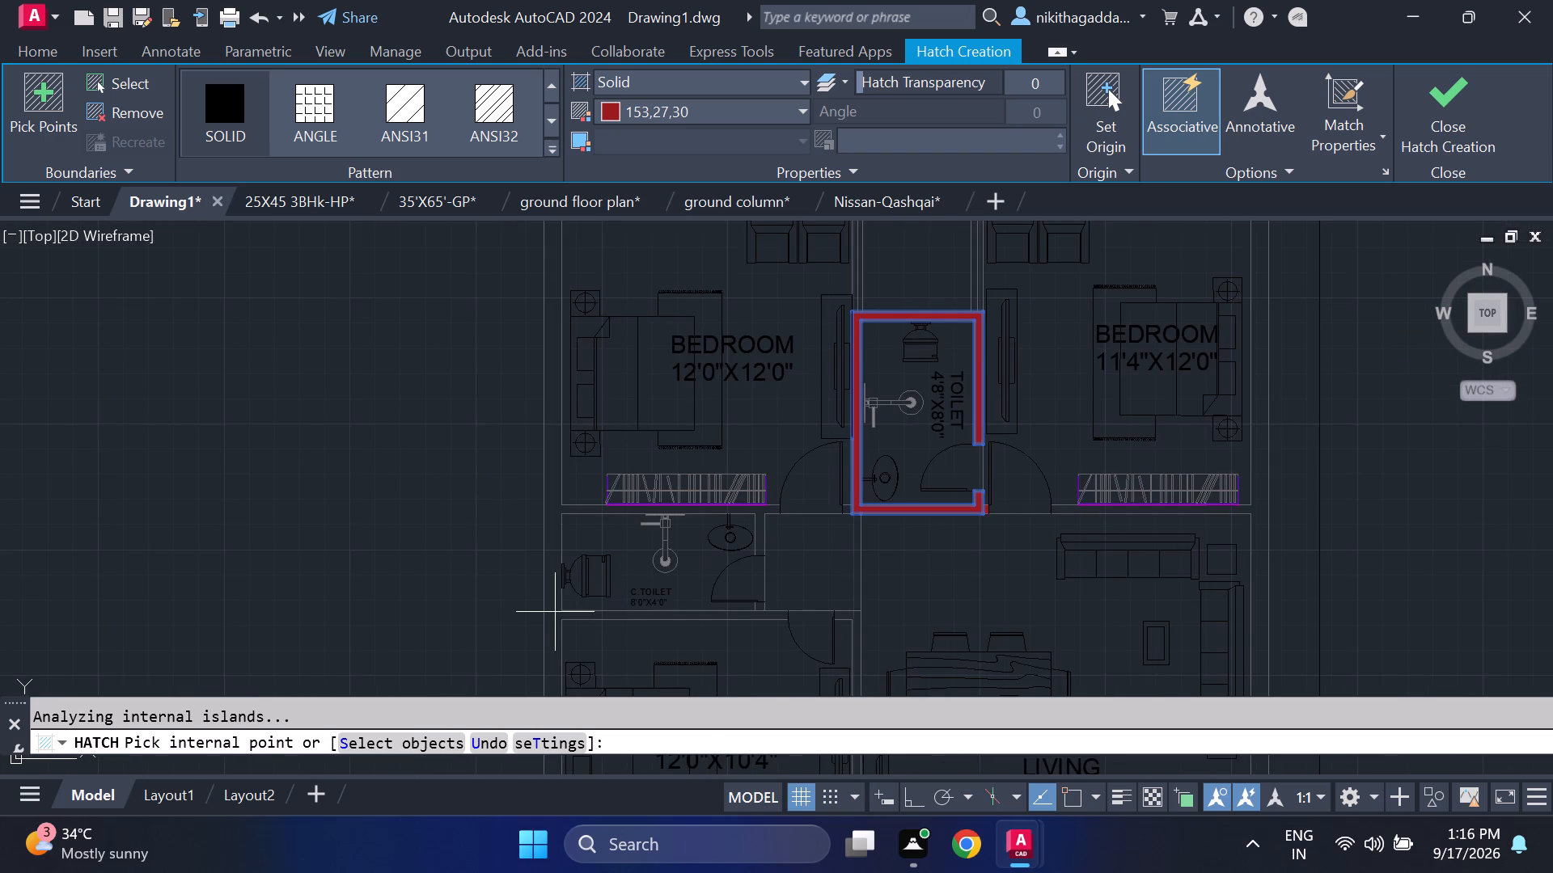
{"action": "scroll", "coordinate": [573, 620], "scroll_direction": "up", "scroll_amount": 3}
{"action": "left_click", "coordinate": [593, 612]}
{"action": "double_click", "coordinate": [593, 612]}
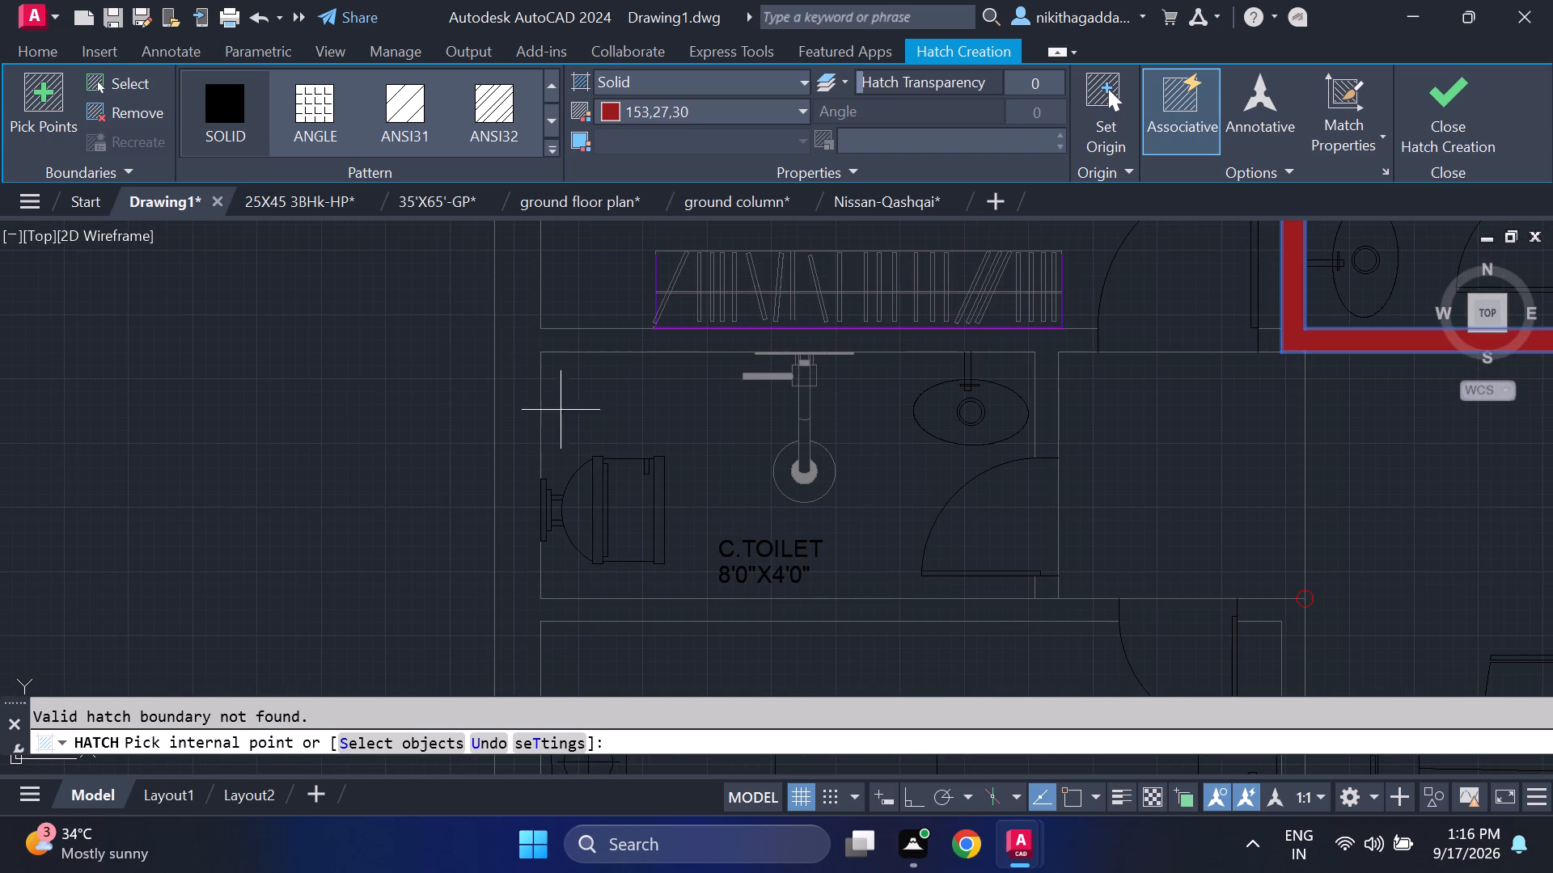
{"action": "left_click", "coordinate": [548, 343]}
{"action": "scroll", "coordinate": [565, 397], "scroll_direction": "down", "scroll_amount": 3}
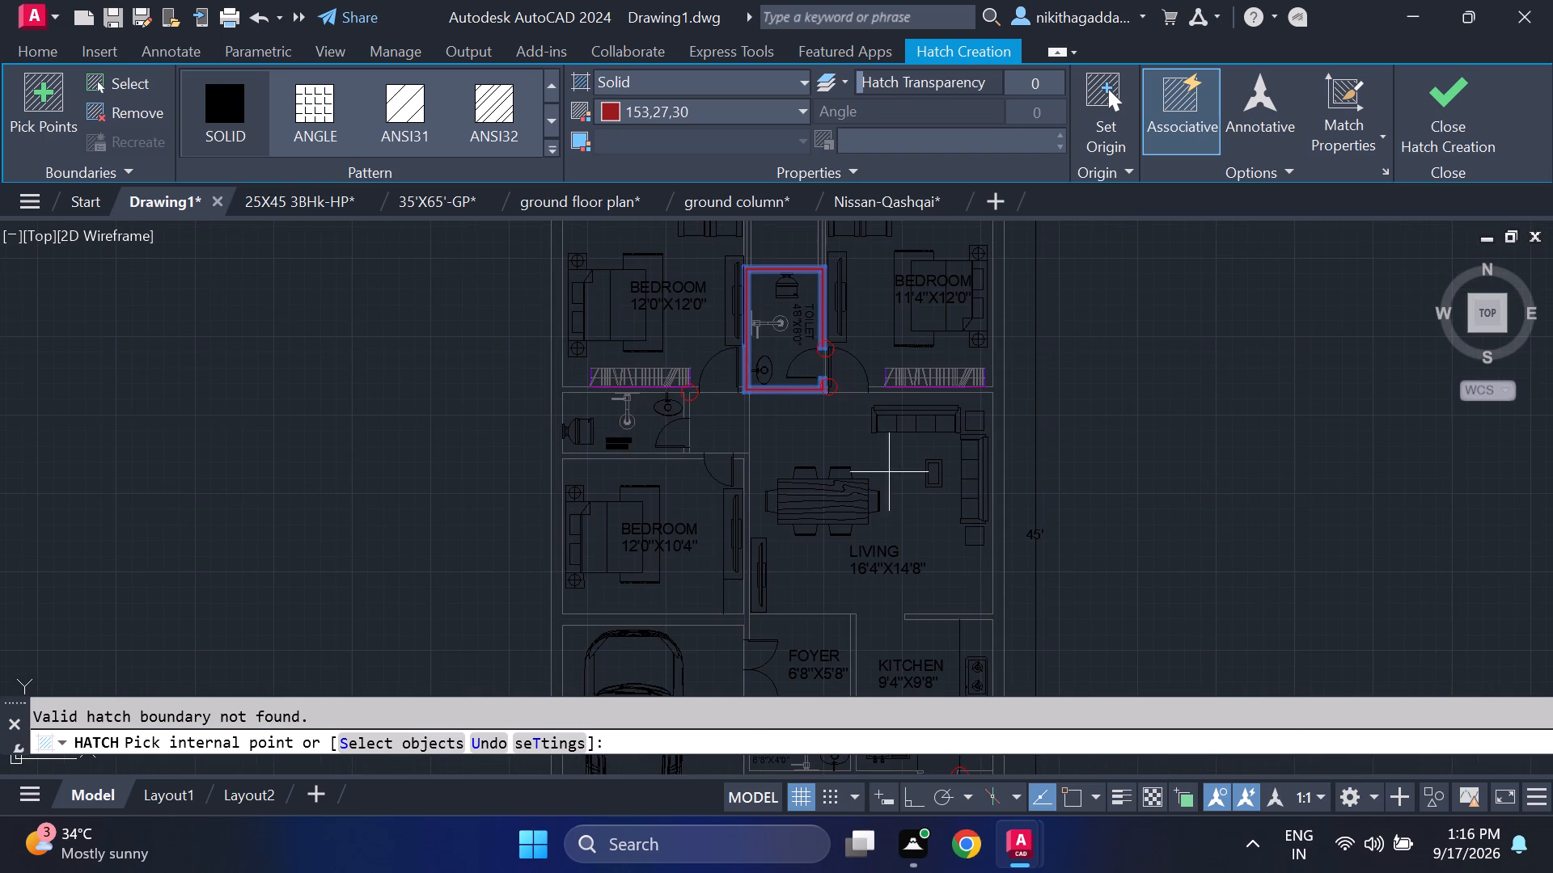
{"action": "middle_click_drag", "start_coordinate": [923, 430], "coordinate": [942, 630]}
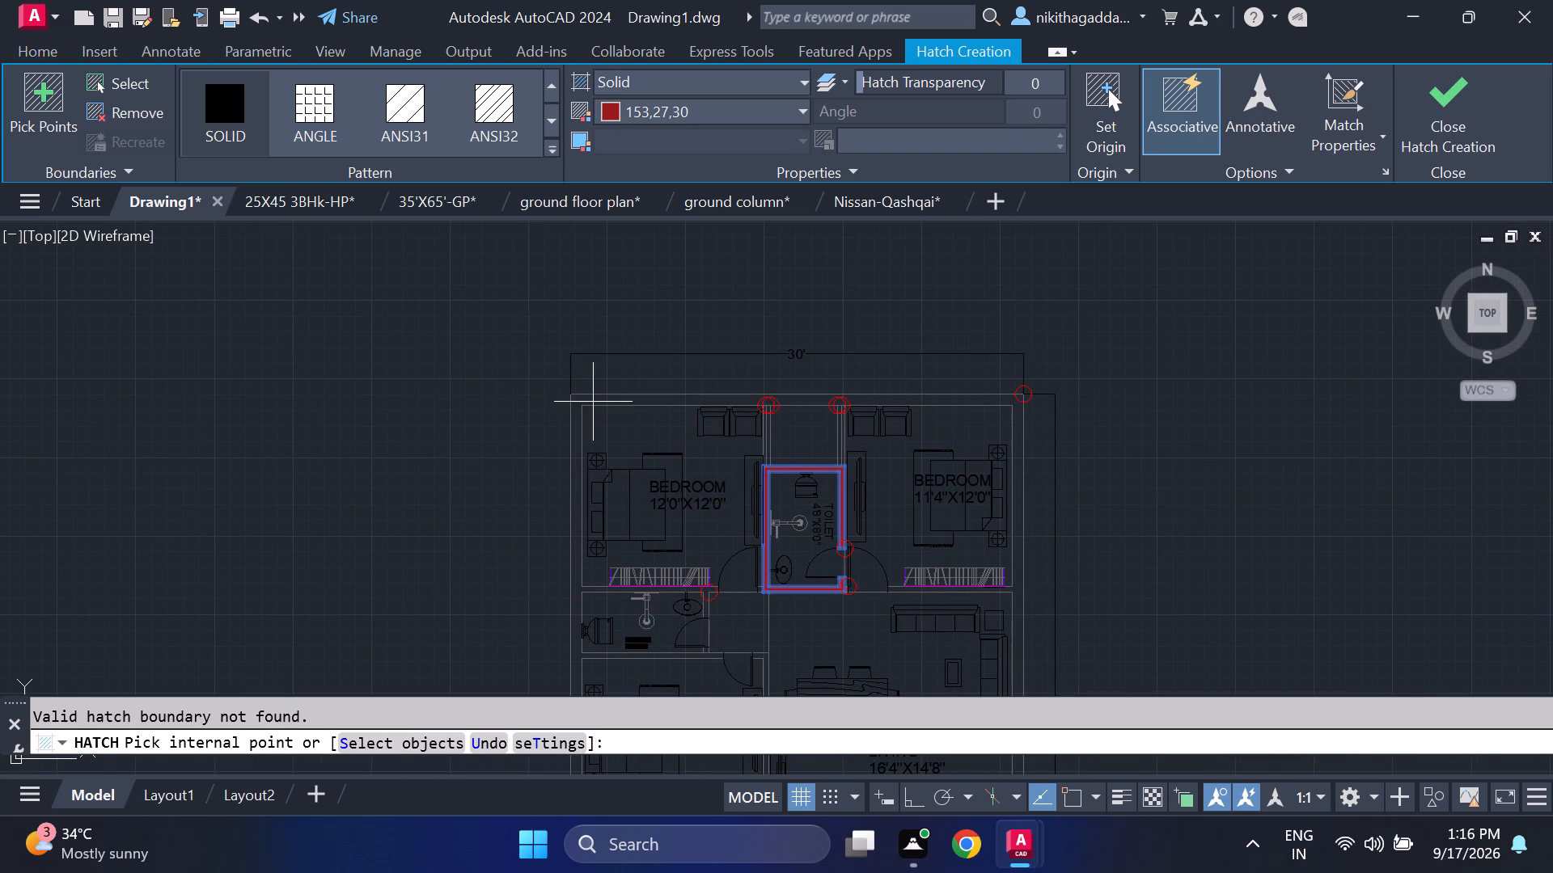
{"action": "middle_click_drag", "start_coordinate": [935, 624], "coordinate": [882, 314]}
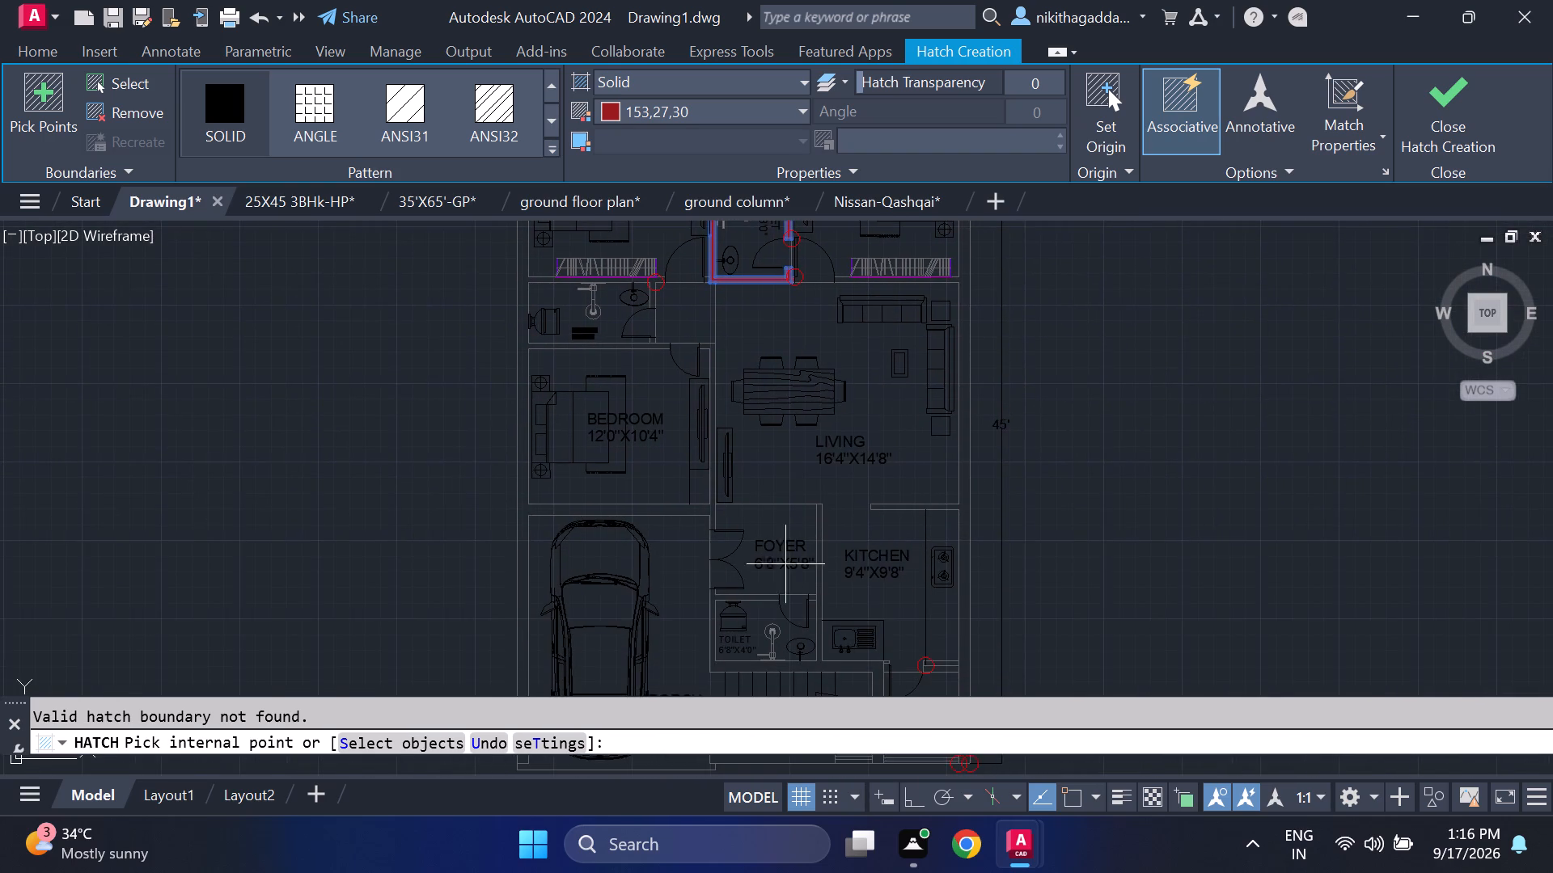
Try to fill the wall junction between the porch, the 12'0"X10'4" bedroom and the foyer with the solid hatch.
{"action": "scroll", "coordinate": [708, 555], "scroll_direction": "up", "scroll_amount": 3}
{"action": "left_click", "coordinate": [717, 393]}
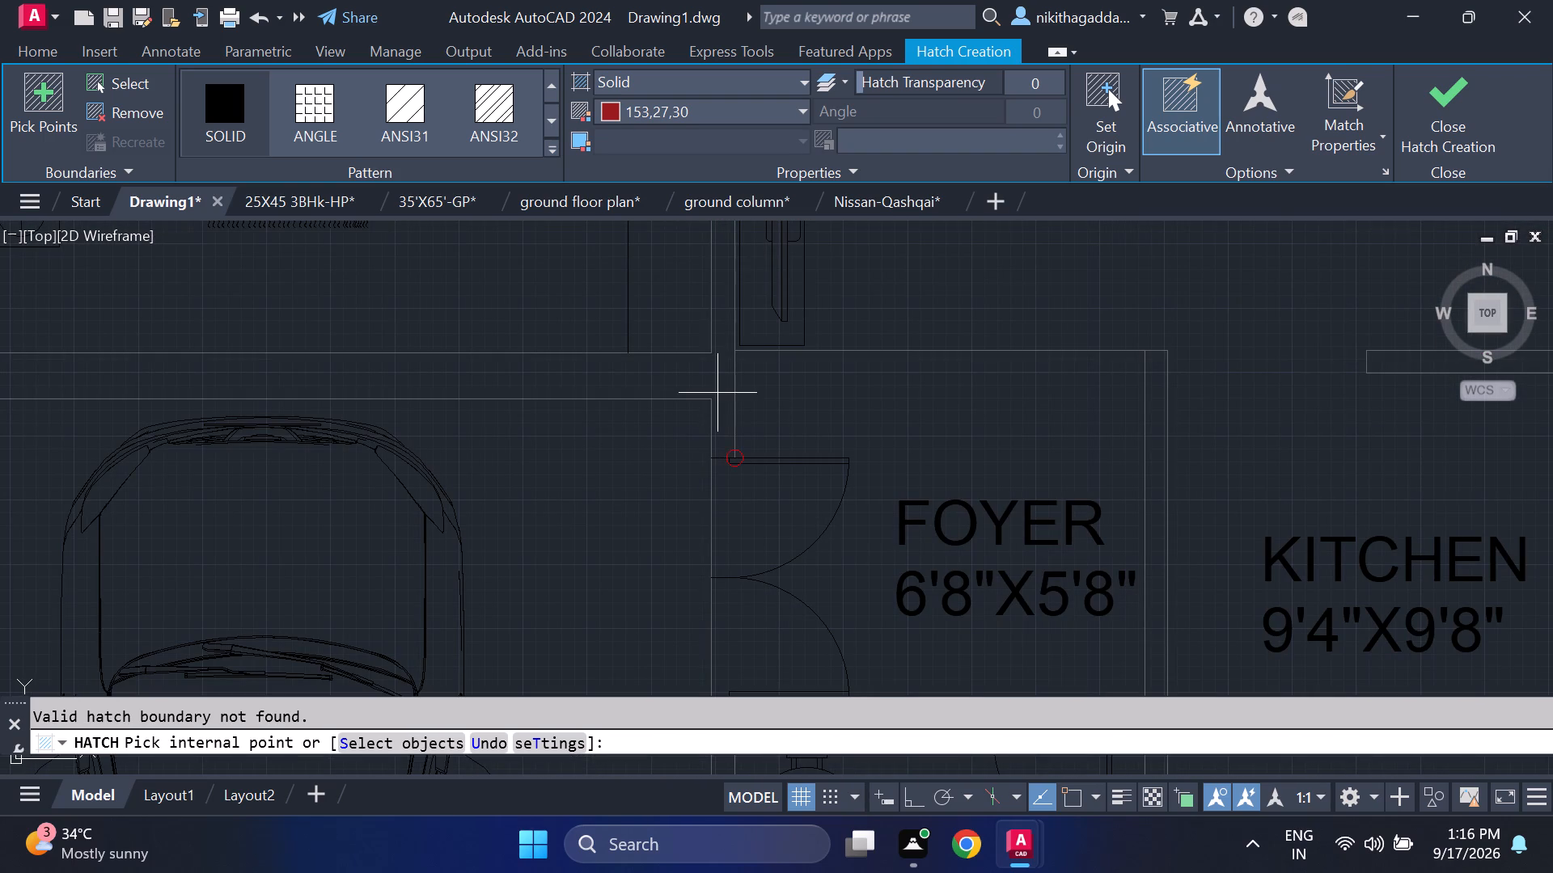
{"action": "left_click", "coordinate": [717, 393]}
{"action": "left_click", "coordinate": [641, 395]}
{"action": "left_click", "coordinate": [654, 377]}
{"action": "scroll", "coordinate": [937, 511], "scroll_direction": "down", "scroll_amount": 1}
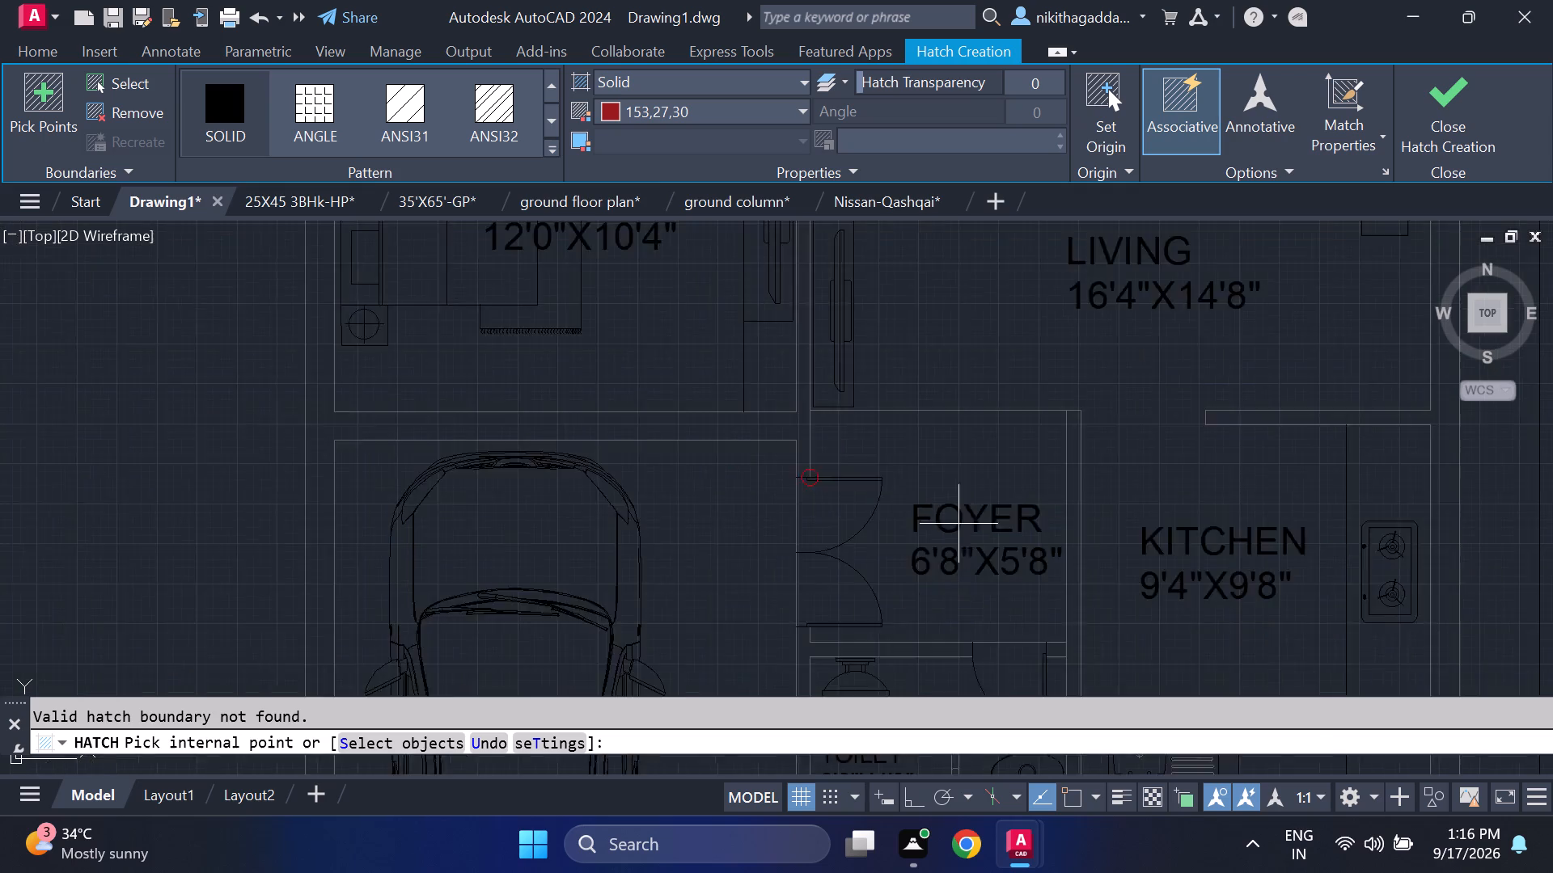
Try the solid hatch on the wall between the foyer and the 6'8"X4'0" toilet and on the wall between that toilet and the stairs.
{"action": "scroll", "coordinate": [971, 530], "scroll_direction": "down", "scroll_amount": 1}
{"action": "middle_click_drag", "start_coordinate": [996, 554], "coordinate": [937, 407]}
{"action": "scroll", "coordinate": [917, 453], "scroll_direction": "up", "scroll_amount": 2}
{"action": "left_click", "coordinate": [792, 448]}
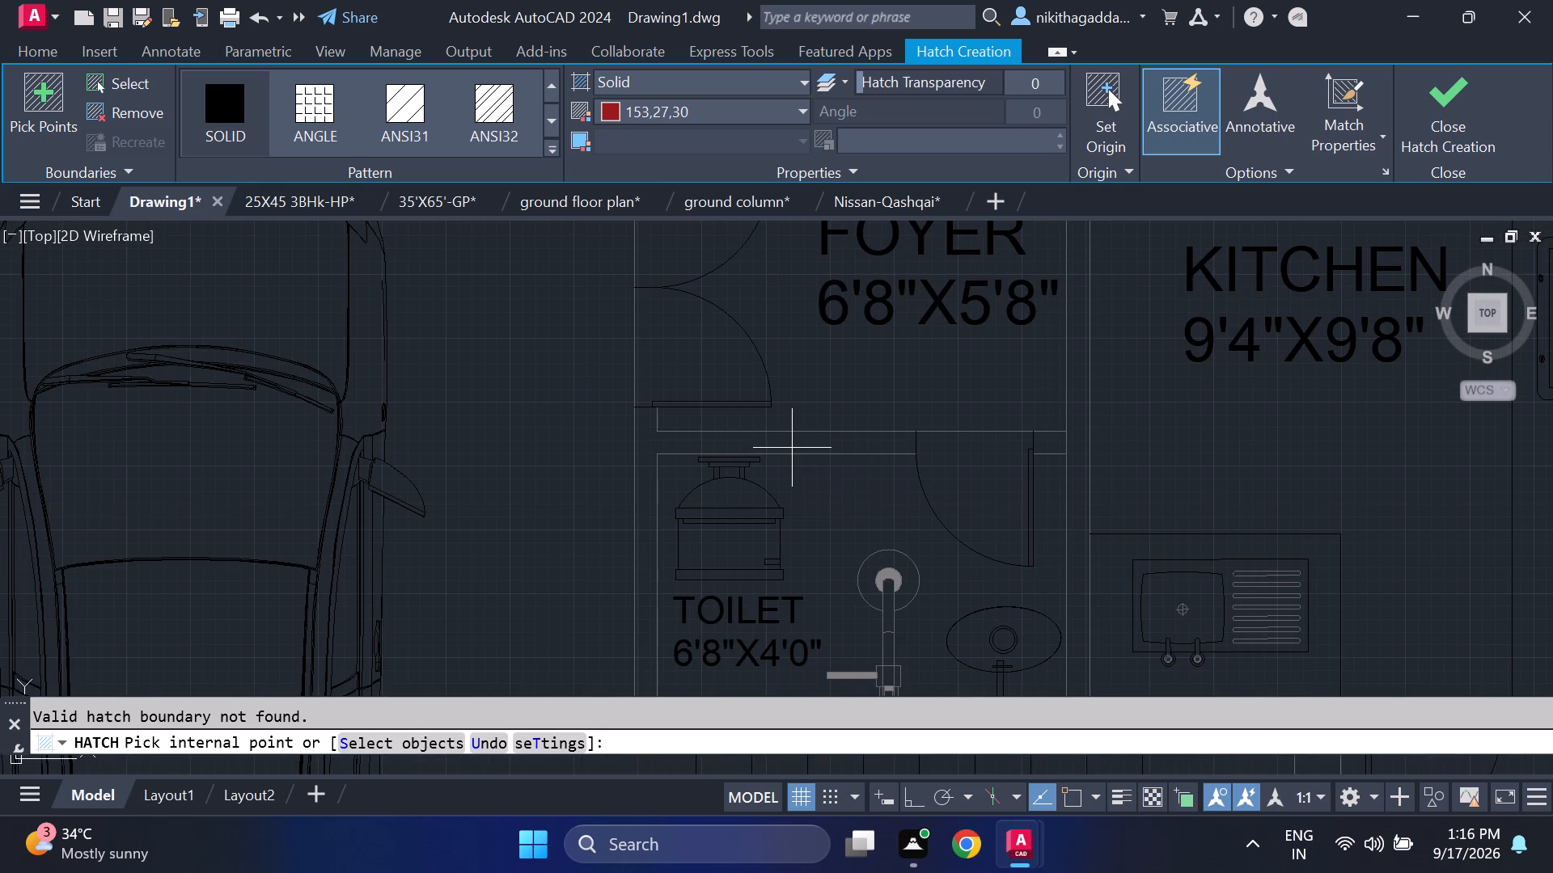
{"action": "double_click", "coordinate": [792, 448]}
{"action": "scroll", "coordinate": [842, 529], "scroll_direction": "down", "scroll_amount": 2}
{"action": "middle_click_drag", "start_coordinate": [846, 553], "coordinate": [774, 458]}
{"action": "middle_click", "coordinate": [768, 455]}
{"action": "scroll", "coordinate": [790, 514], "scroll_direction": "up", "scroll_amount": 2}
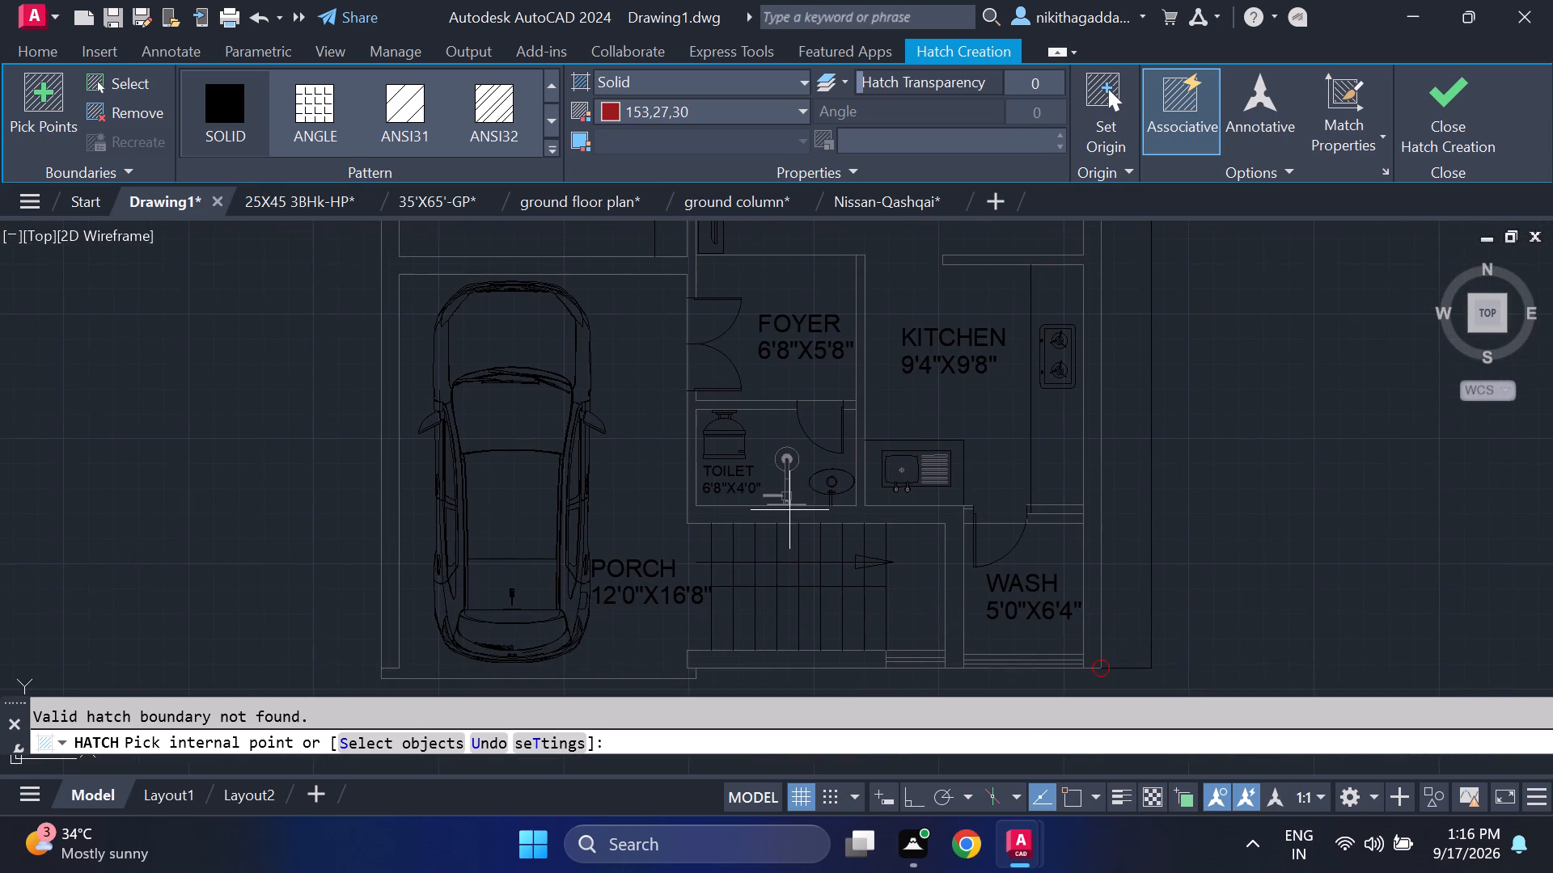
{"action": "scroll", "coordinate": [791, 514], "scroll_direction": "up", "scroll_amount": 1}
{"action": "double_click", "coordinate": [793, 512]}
Try the solid hatch on the stair-side wall and outer wall of the wash area, and finish the hatch.
{"action": "scroll", "coordinate": [961, 549], "scroll_direction": "down", "scroll_amount": 2}
{"action": "middle_click_drag", "start_coordinate": [1041, 559], "coordinate": [998, 512]}
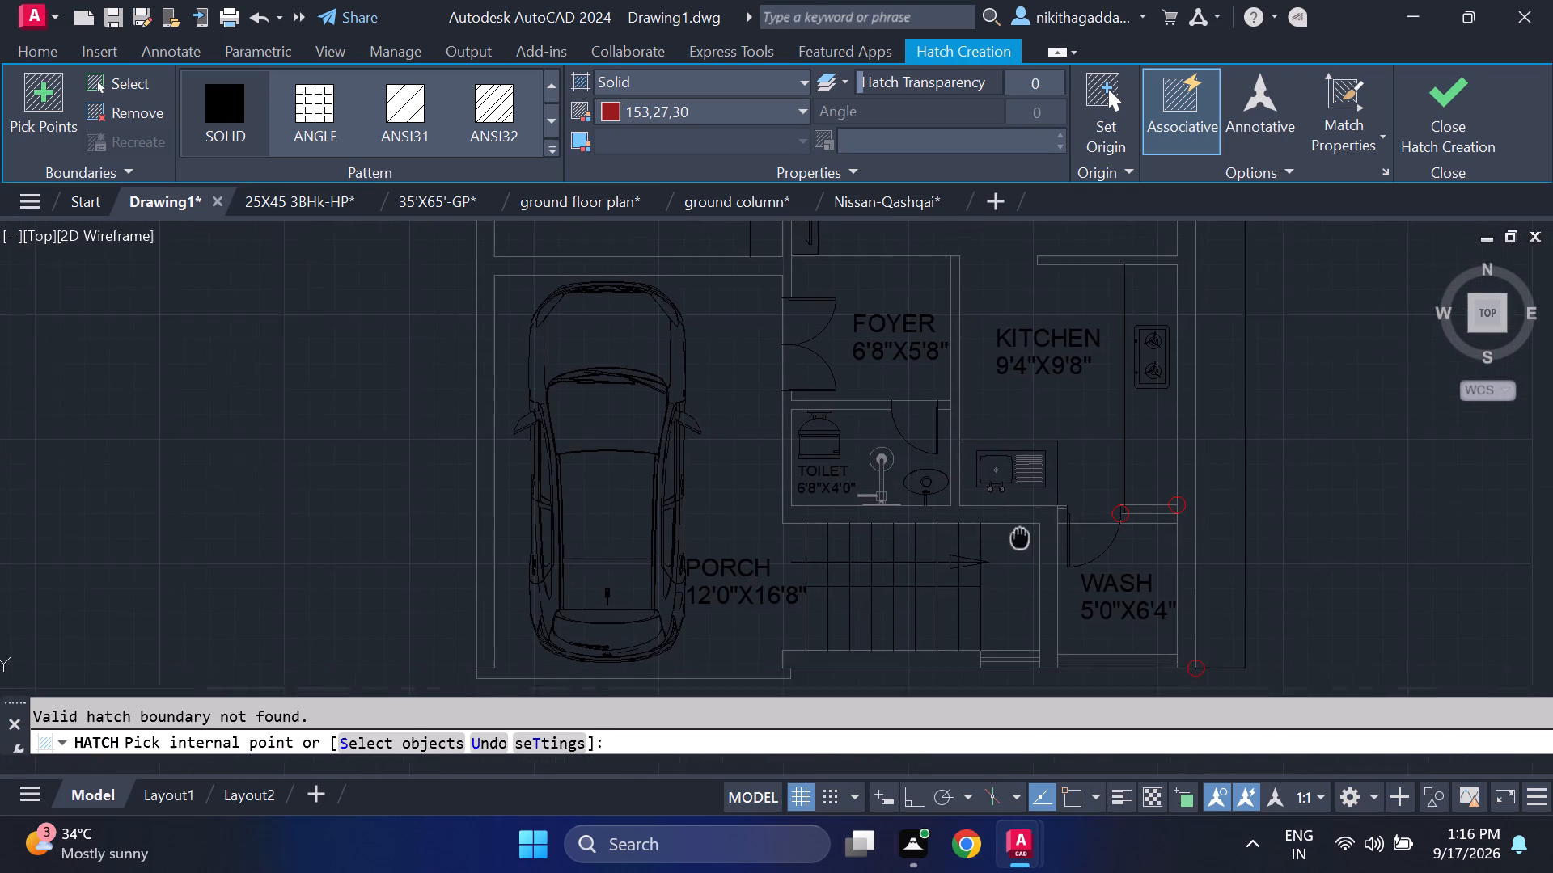
{"action": "middle_click_drag", "start_coordinate": [998, 512], "coordinate": [945, 439]}
{"action": "double_click", "coordinate": [977, 510]}
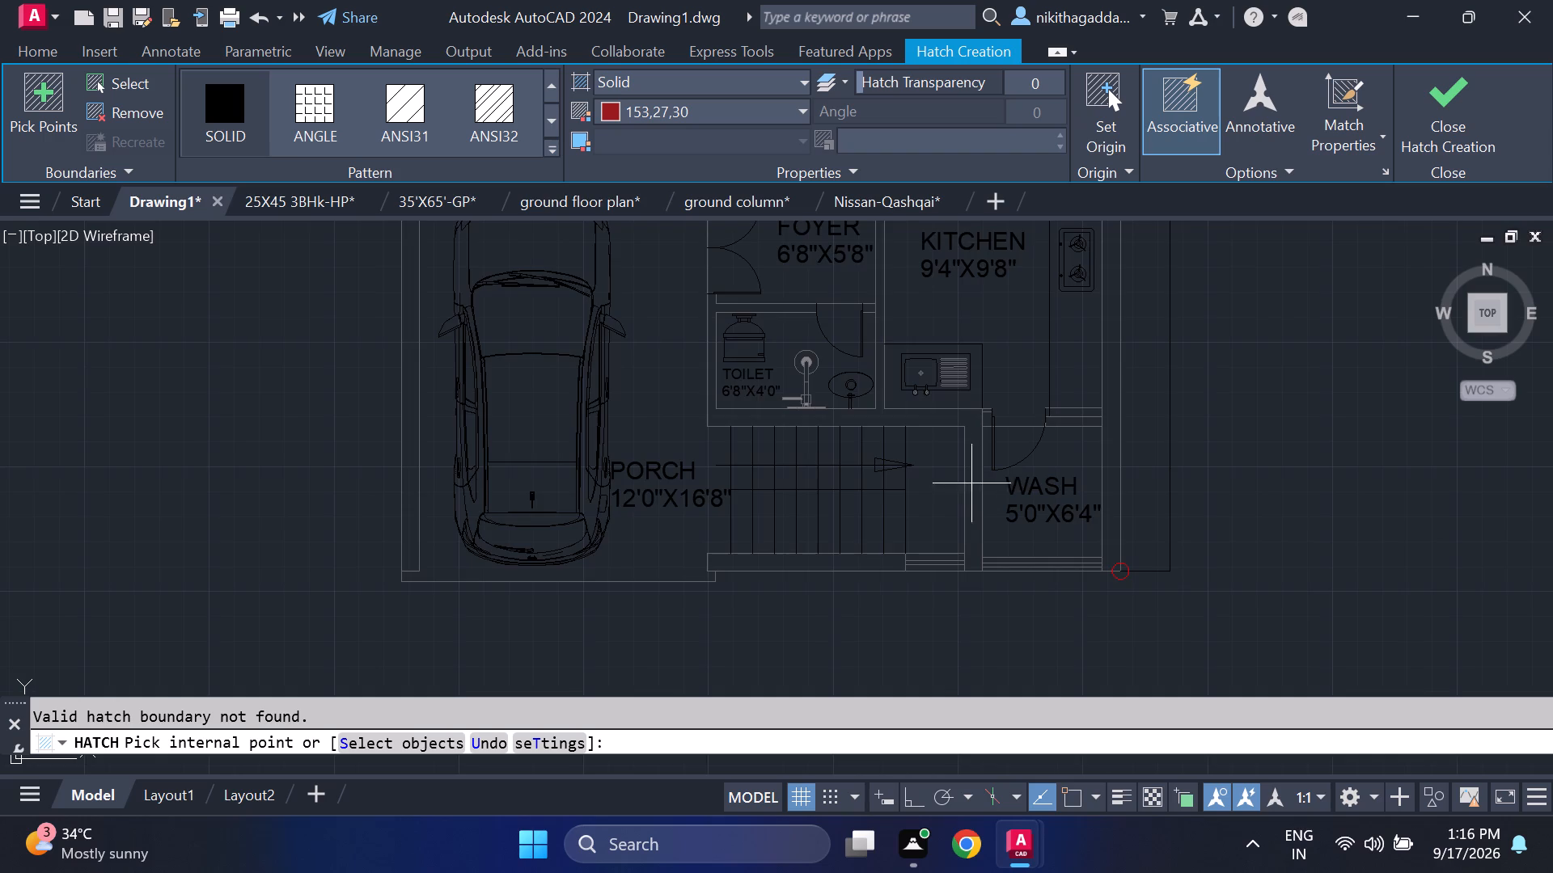
{"action": "scroll", "coordinate": [983, 456], "scroll_direction": "up", "scroll_amount": 3}
{"action": "scroll", "coordinate": [992, 353], "scroll_direction": "up", "scroll_amount": 4}
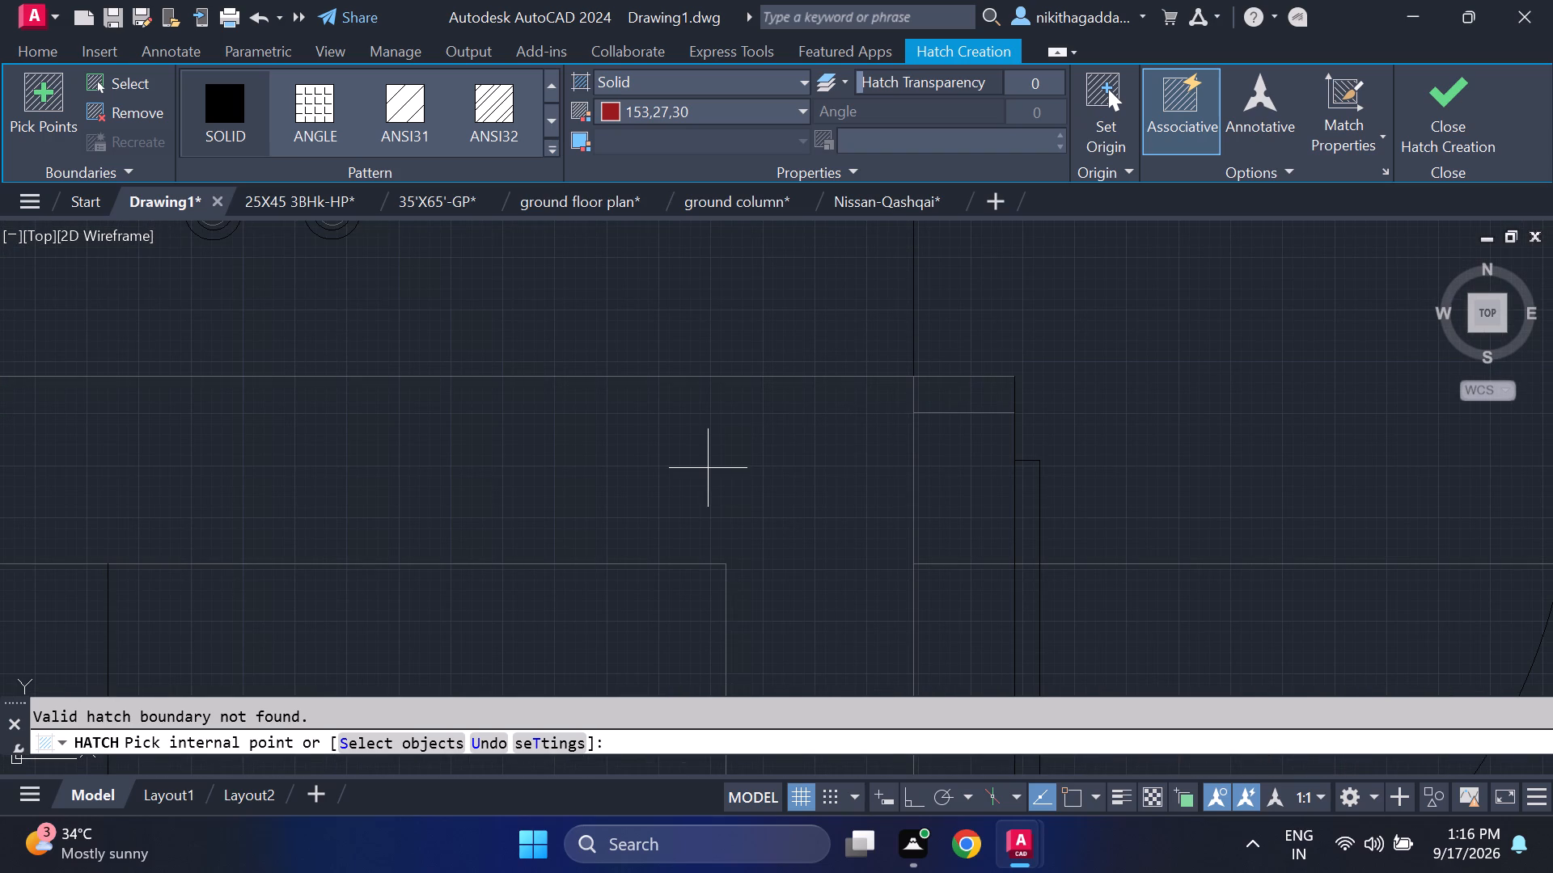
{"action": "scroll", "coordinate": [708, 468], "scroll_direction": "down", "scroll_amount": 4}
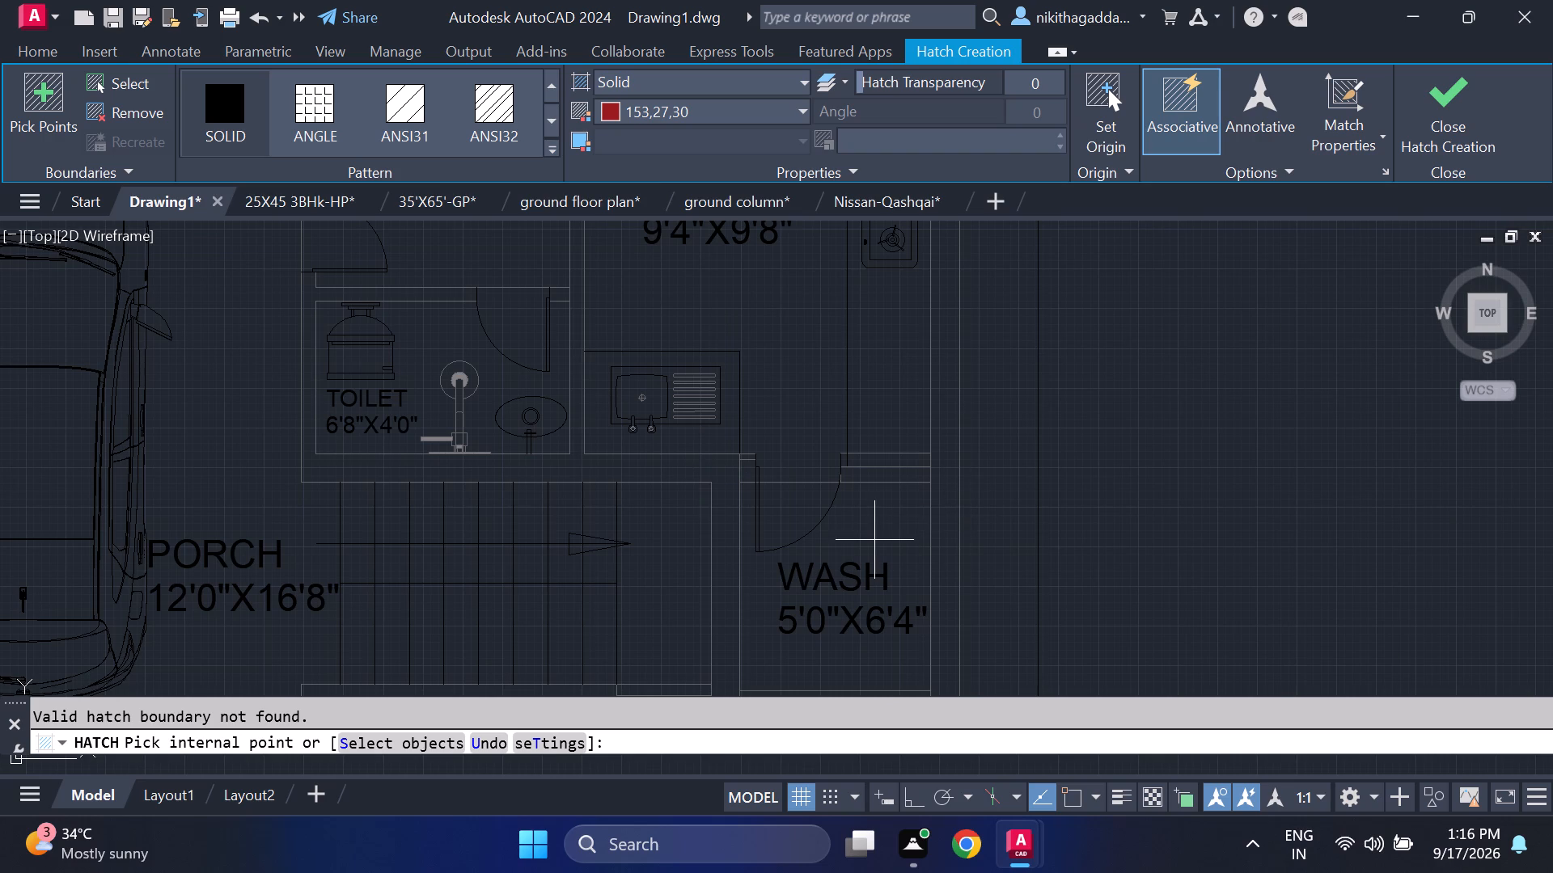
{"action": "scroll", "coordinate": [861, 519], "scroll_direction": "up", "scroll_amount": 2}
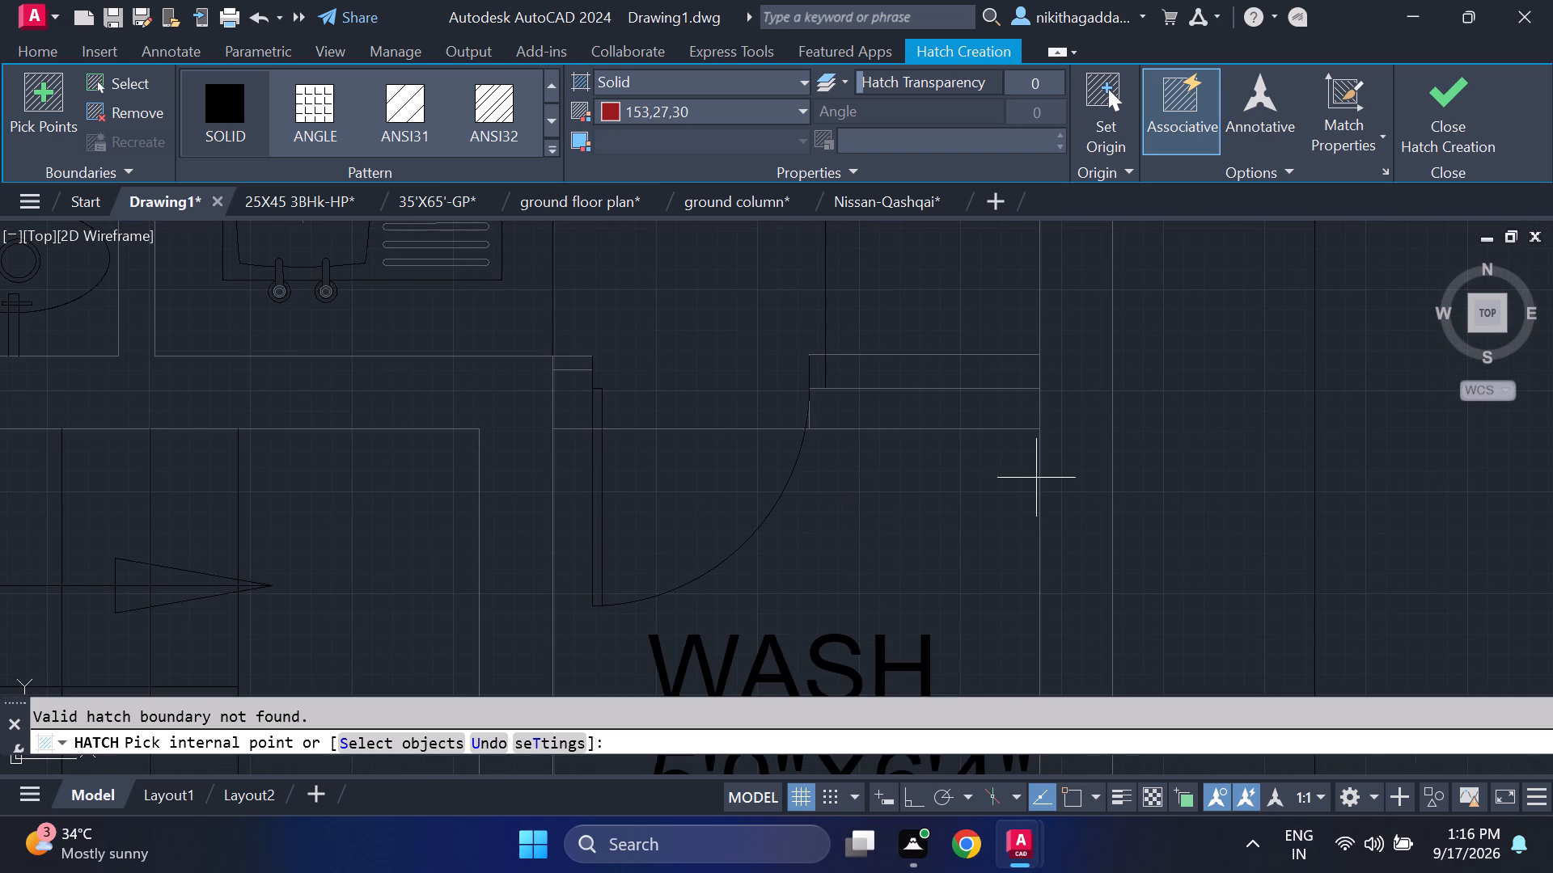
{"action": "left_click", "coordinate": [1061, 471]}
{"action": "scroll", "coordinate": [1061, 470], "scroll_direction": "down", "scroll_amount": 5}
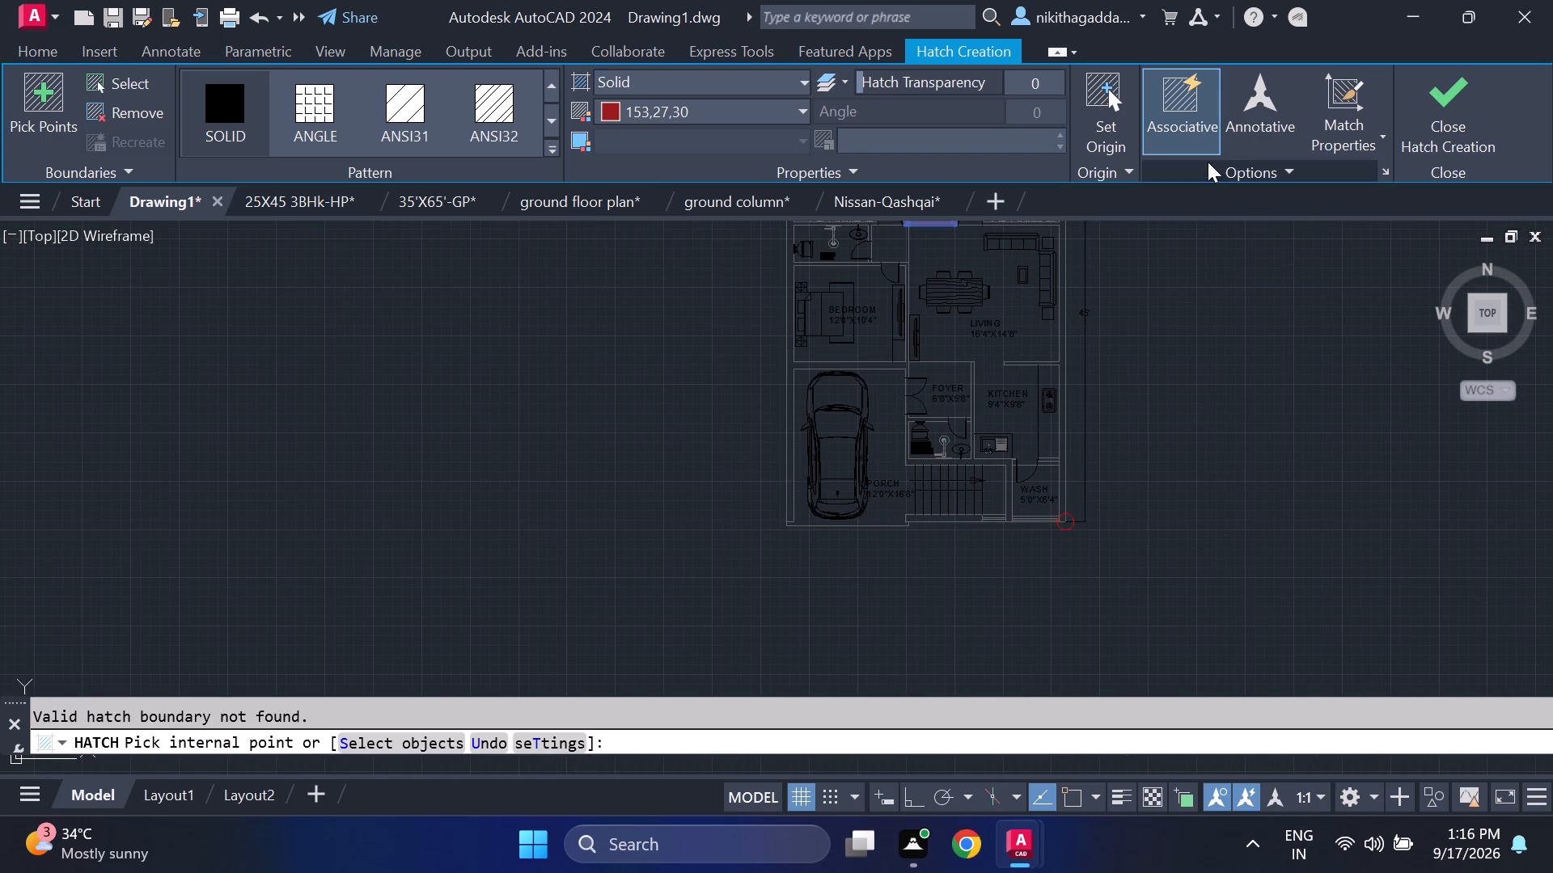
{"action": "left_click", "coordinate": [1477, 108]}
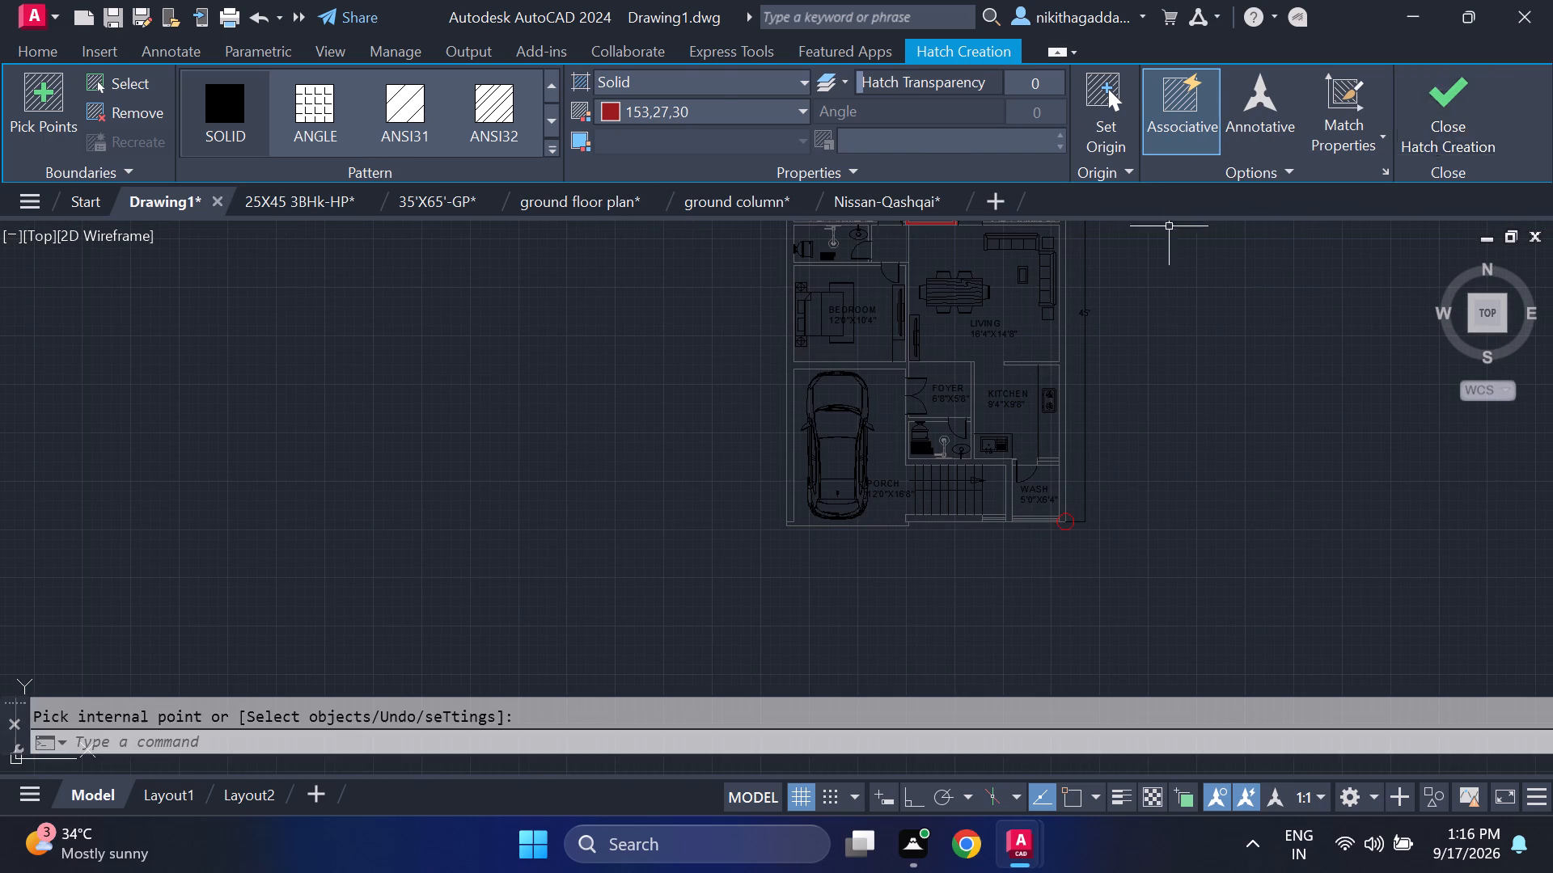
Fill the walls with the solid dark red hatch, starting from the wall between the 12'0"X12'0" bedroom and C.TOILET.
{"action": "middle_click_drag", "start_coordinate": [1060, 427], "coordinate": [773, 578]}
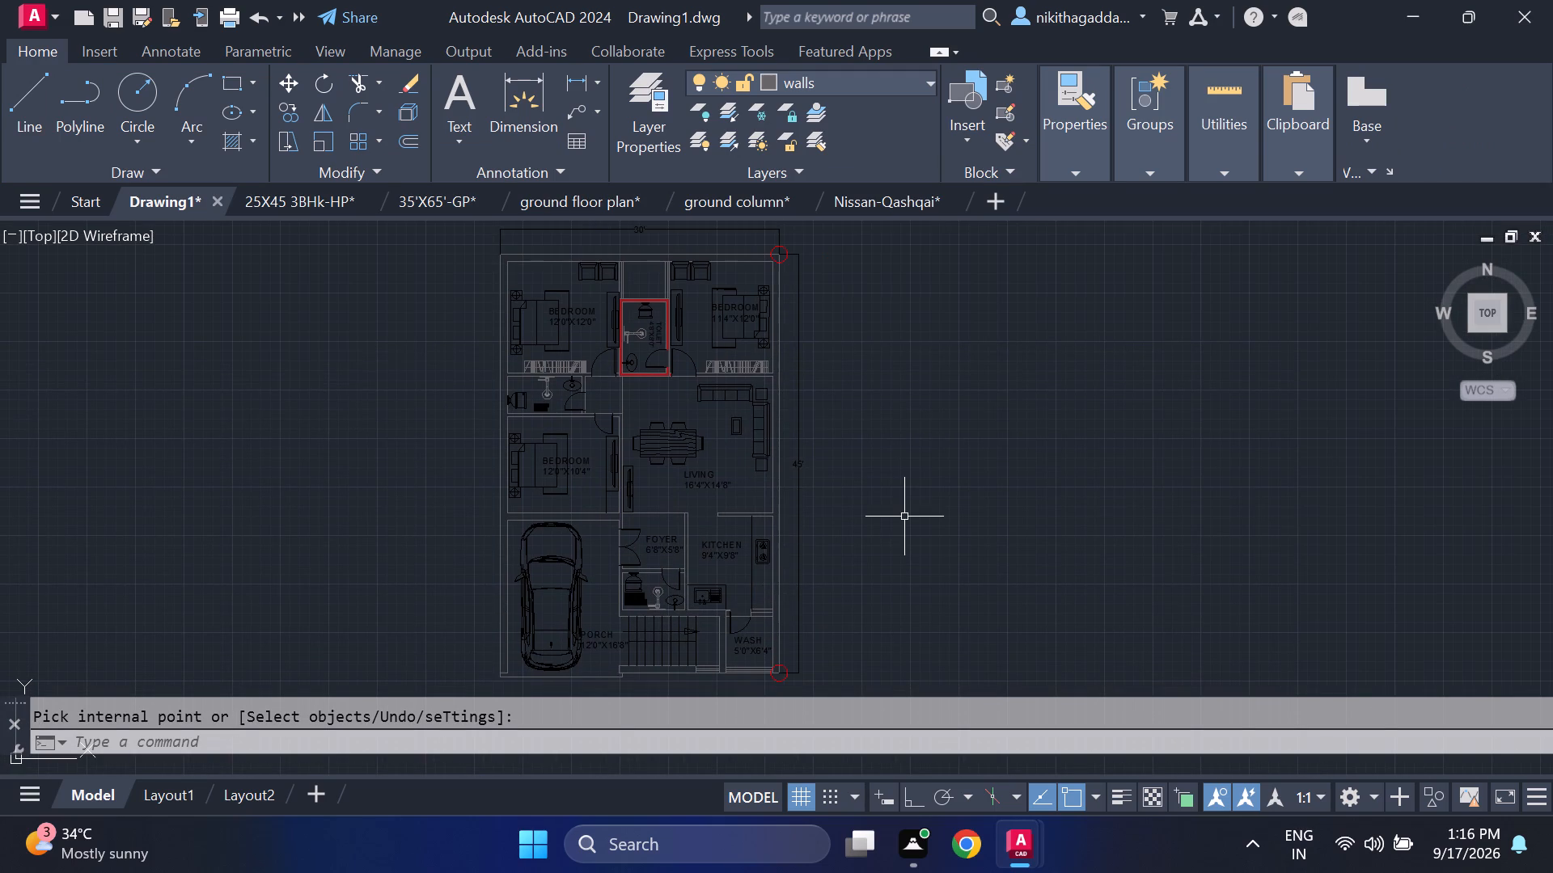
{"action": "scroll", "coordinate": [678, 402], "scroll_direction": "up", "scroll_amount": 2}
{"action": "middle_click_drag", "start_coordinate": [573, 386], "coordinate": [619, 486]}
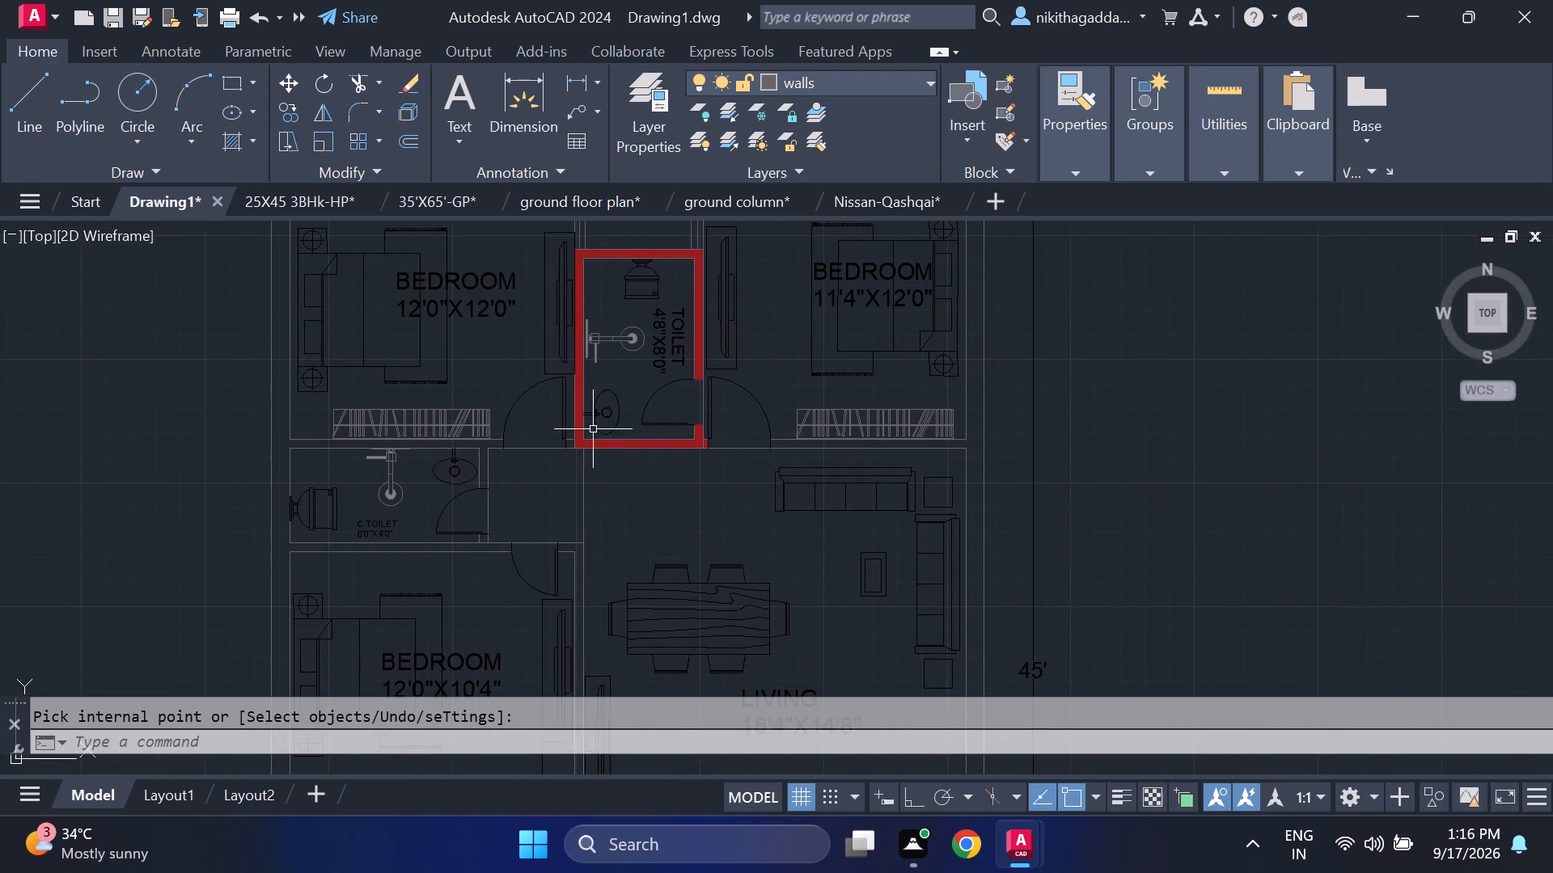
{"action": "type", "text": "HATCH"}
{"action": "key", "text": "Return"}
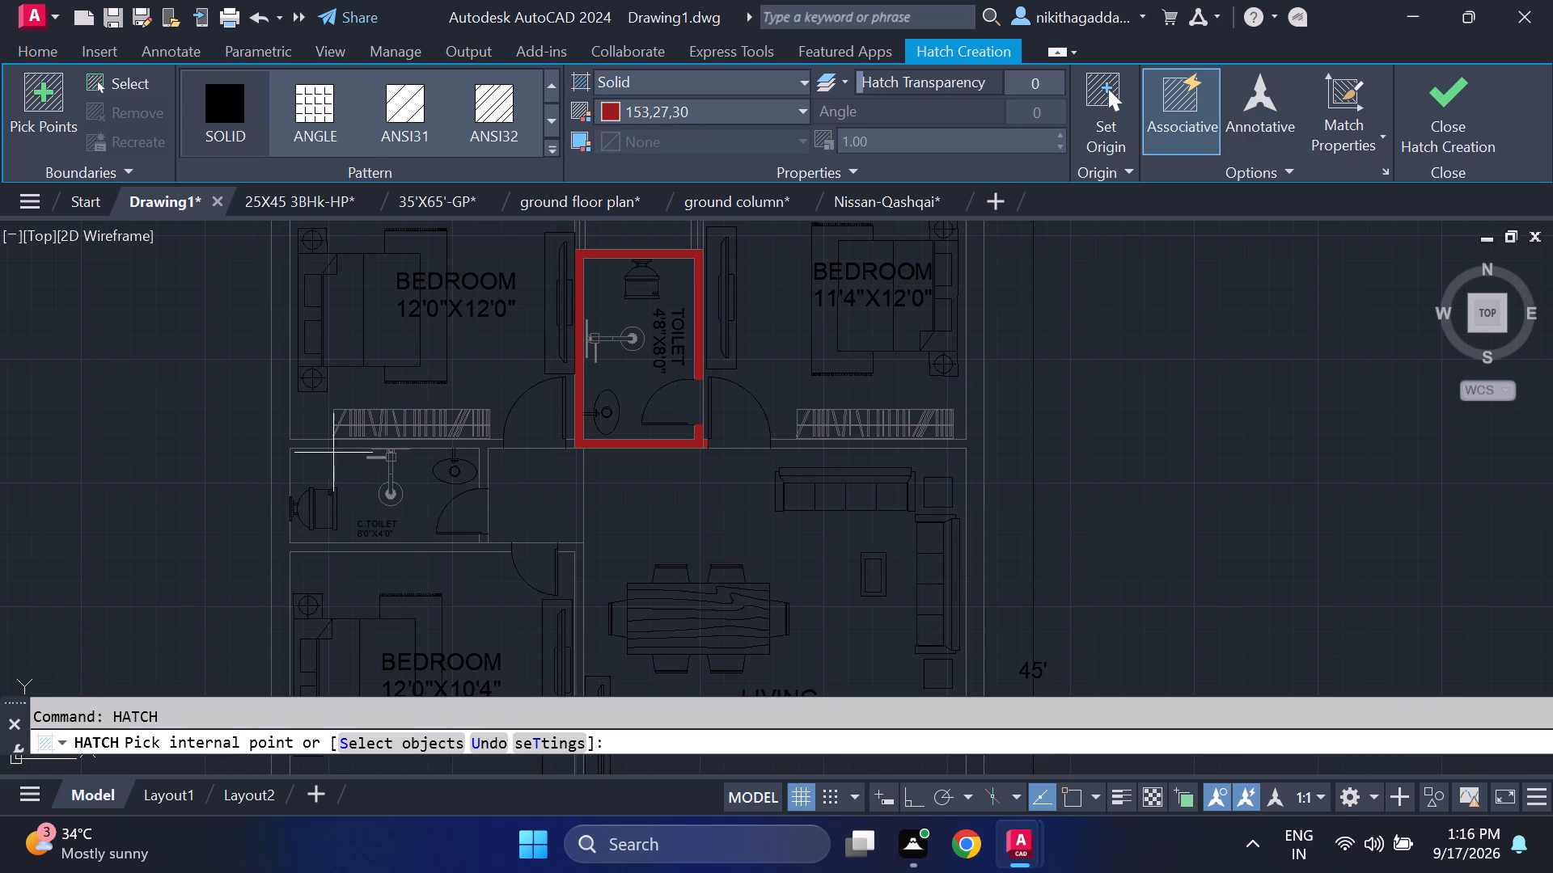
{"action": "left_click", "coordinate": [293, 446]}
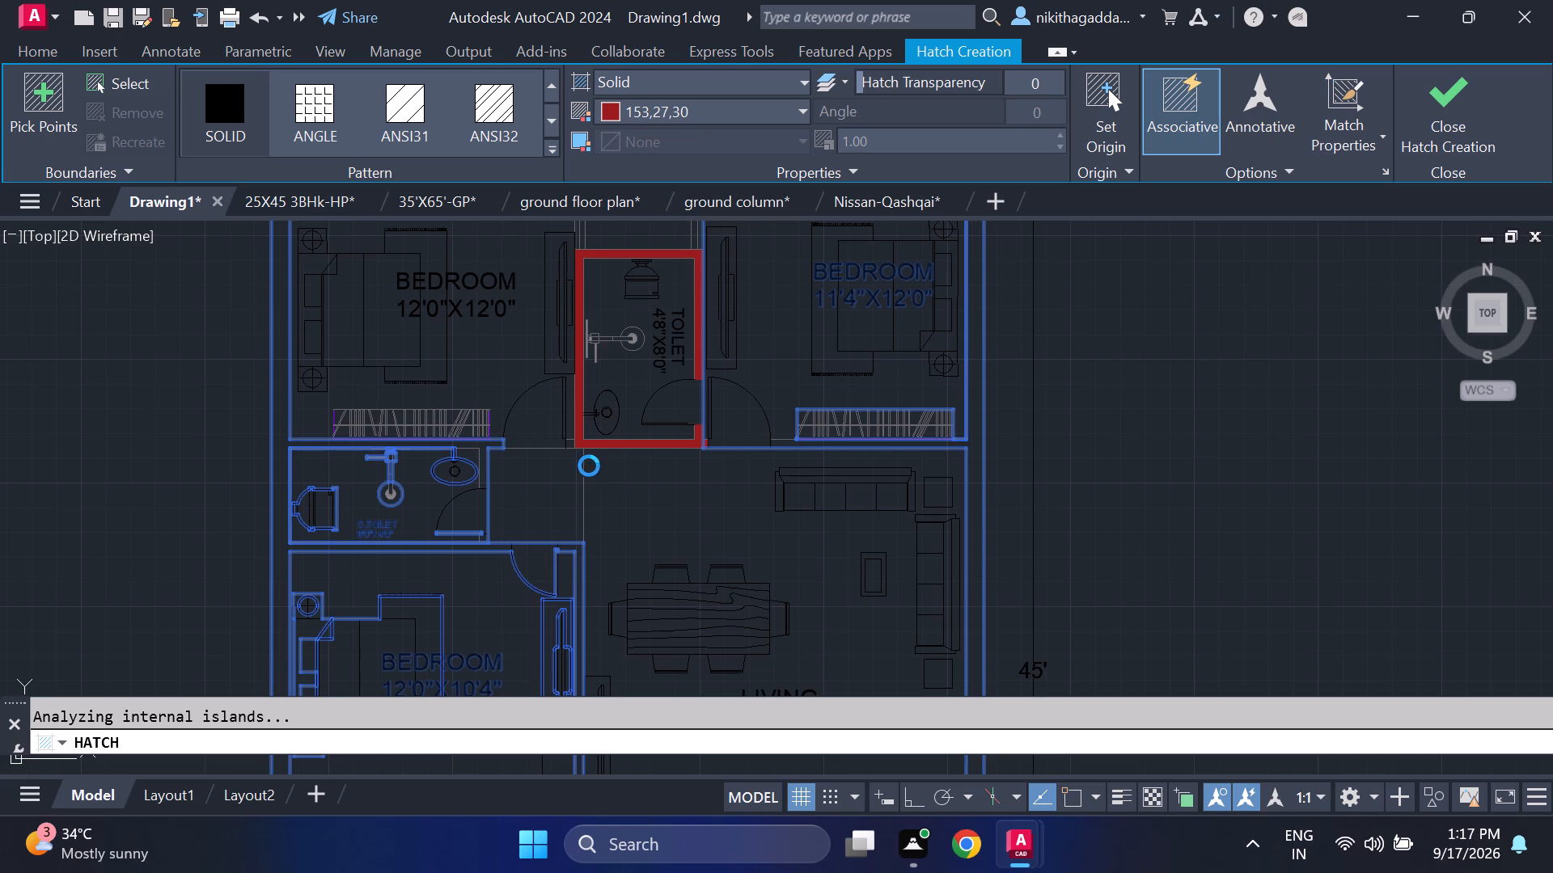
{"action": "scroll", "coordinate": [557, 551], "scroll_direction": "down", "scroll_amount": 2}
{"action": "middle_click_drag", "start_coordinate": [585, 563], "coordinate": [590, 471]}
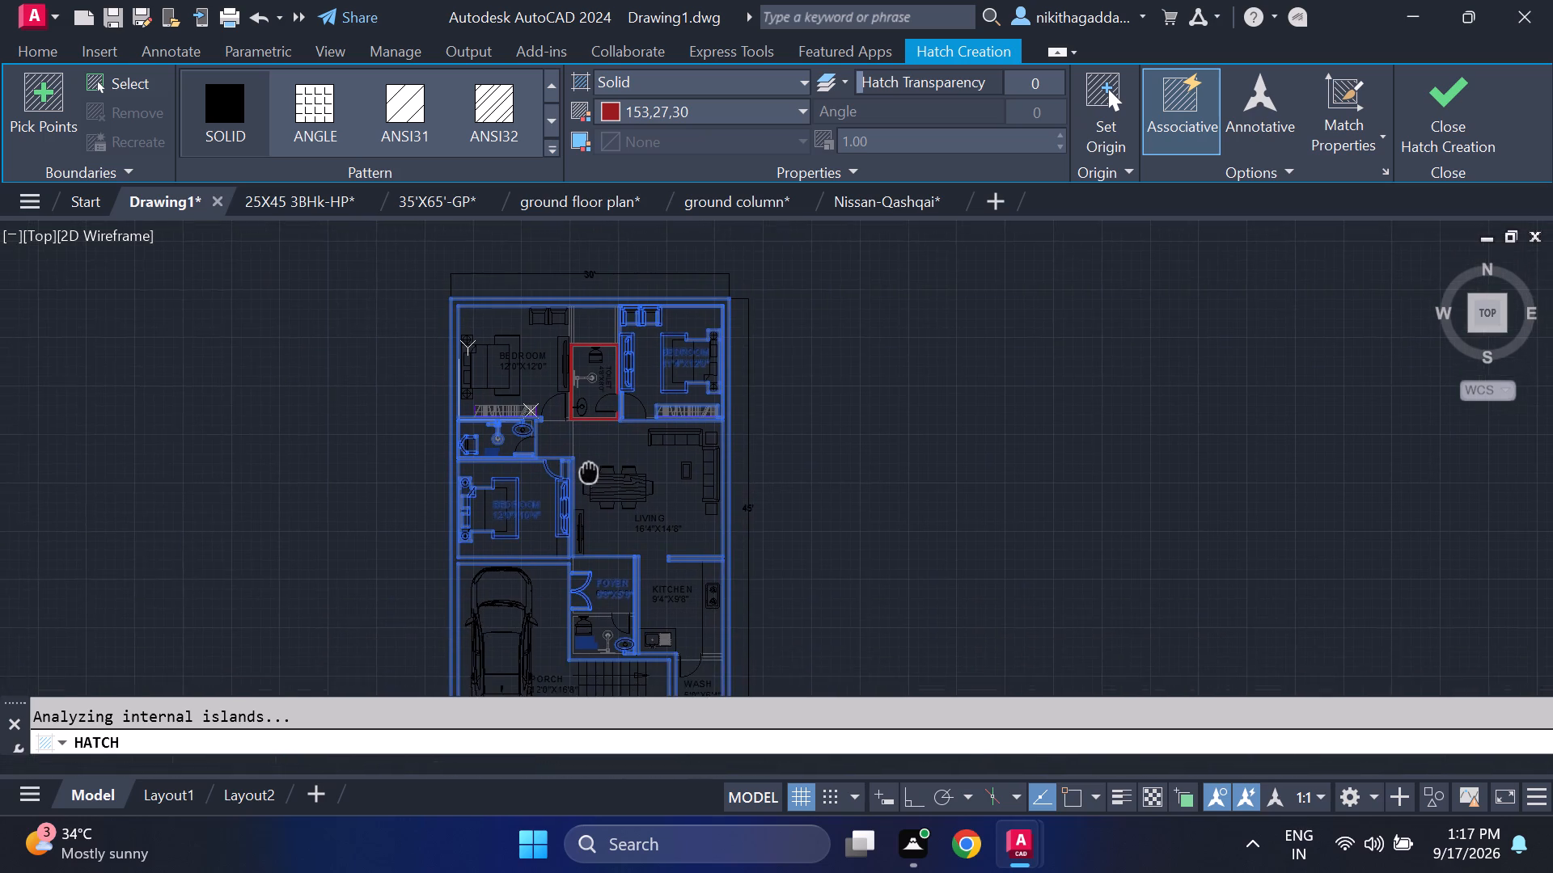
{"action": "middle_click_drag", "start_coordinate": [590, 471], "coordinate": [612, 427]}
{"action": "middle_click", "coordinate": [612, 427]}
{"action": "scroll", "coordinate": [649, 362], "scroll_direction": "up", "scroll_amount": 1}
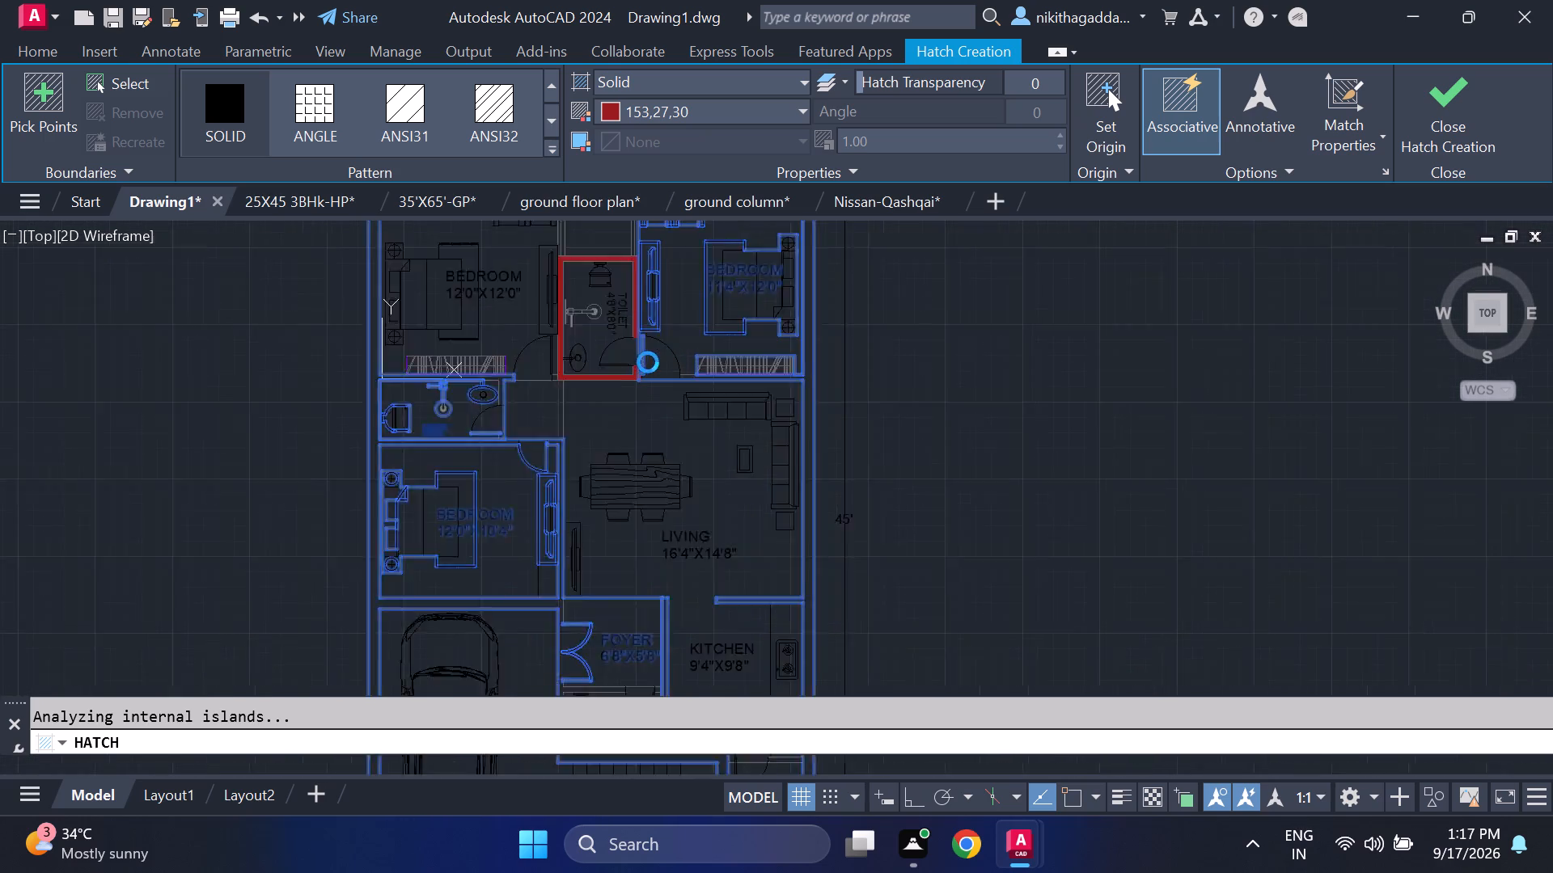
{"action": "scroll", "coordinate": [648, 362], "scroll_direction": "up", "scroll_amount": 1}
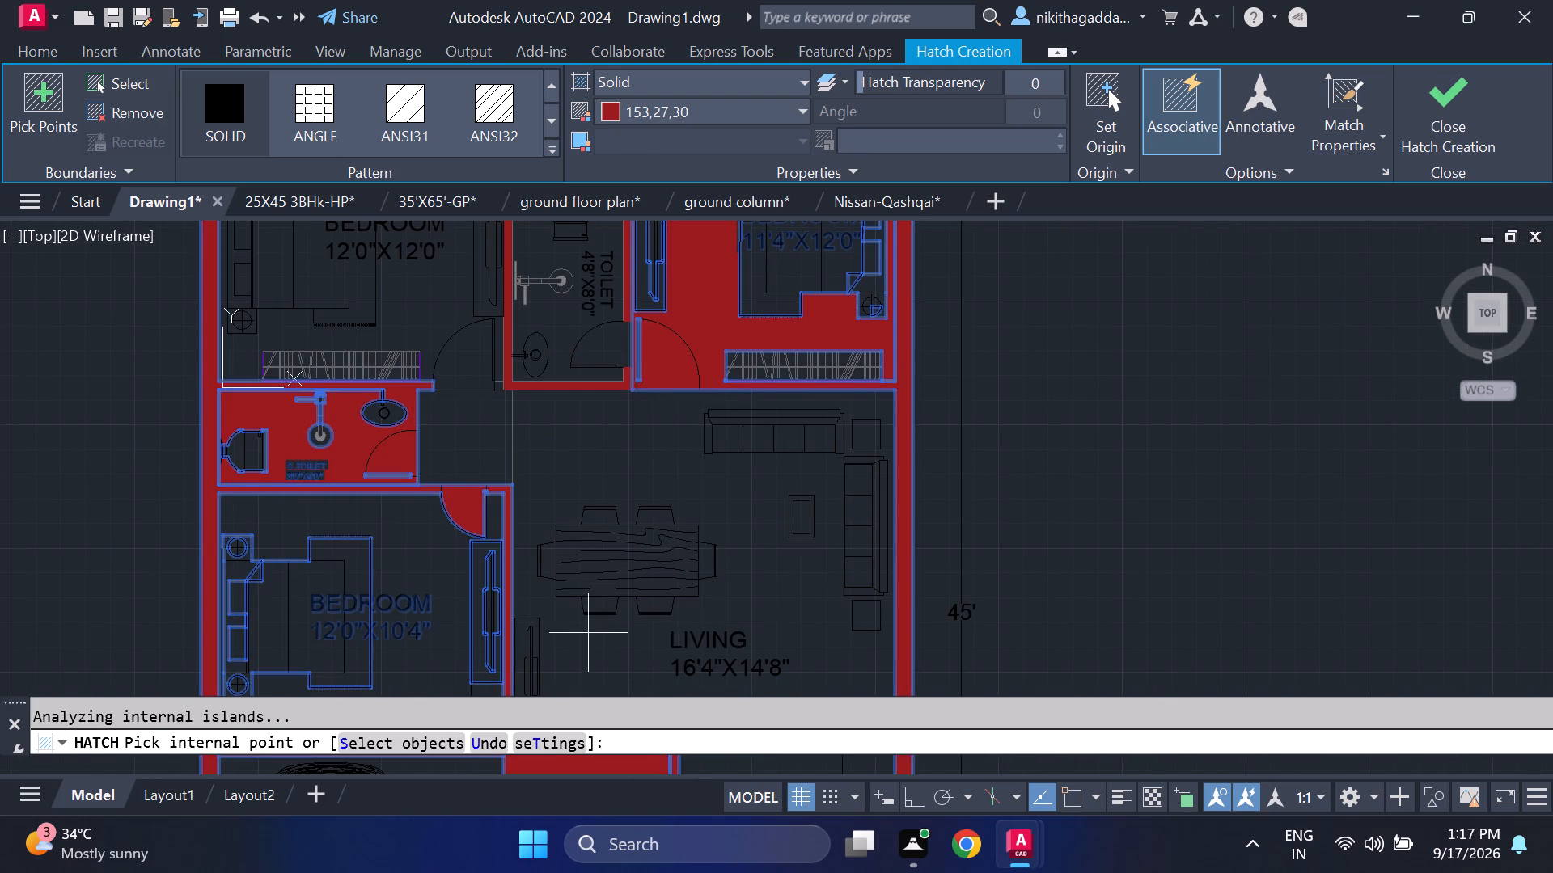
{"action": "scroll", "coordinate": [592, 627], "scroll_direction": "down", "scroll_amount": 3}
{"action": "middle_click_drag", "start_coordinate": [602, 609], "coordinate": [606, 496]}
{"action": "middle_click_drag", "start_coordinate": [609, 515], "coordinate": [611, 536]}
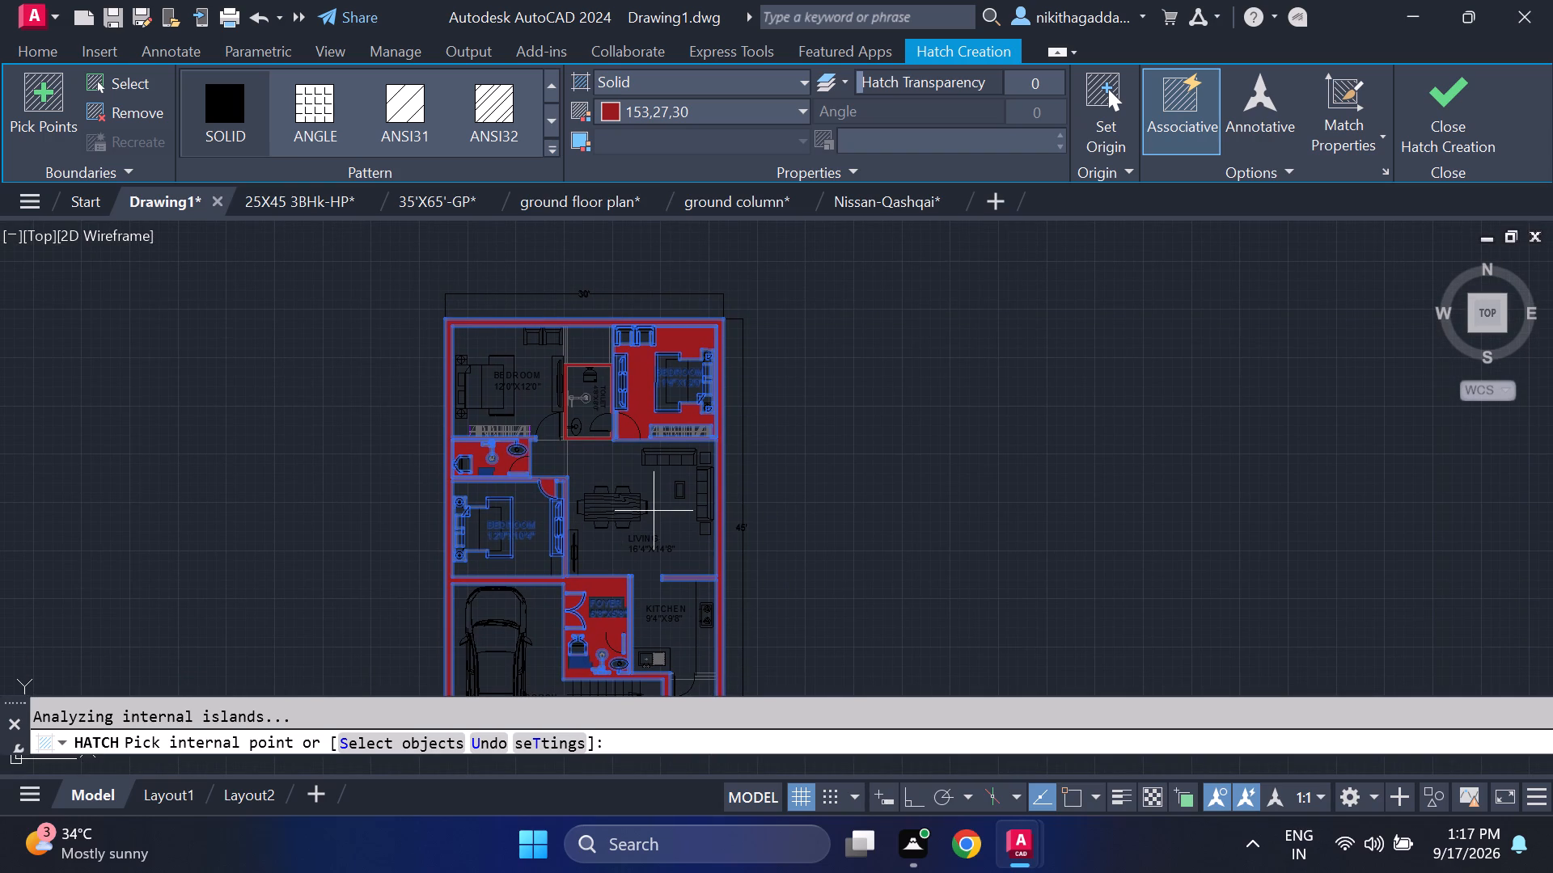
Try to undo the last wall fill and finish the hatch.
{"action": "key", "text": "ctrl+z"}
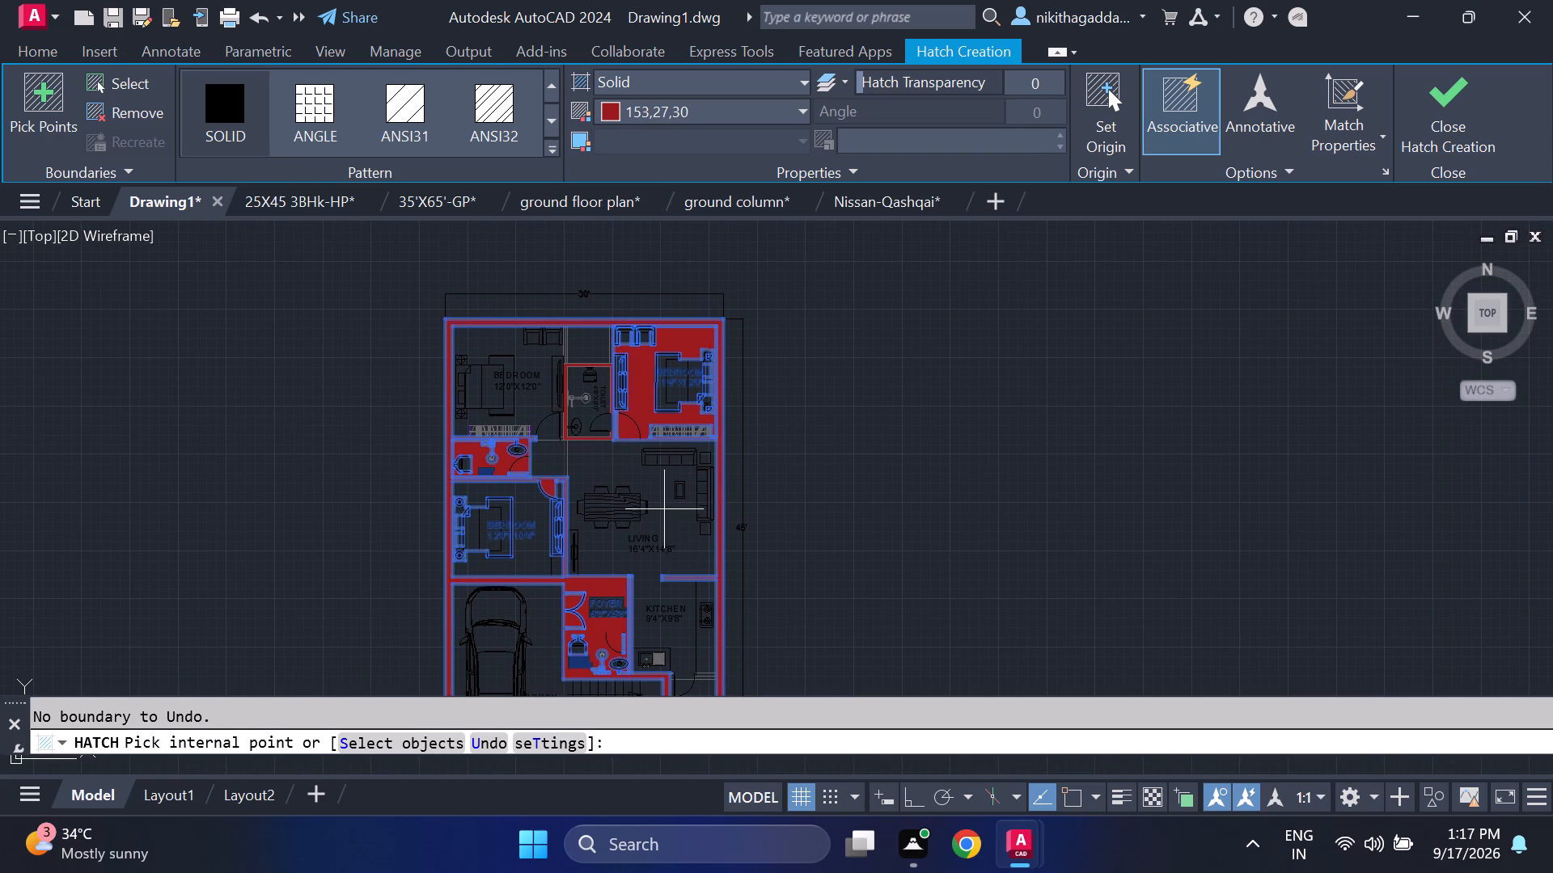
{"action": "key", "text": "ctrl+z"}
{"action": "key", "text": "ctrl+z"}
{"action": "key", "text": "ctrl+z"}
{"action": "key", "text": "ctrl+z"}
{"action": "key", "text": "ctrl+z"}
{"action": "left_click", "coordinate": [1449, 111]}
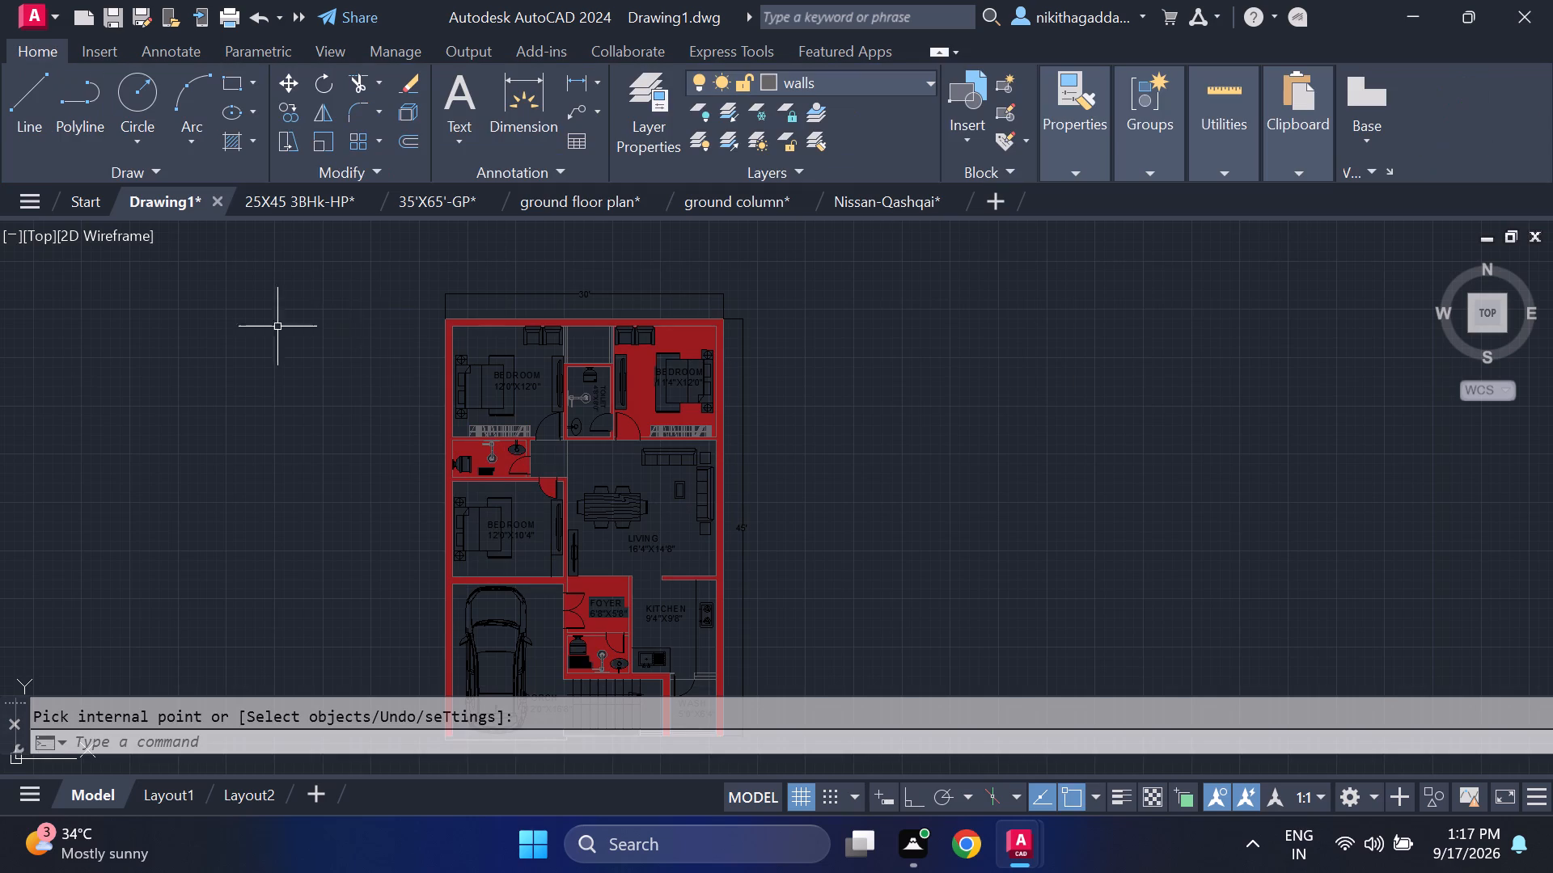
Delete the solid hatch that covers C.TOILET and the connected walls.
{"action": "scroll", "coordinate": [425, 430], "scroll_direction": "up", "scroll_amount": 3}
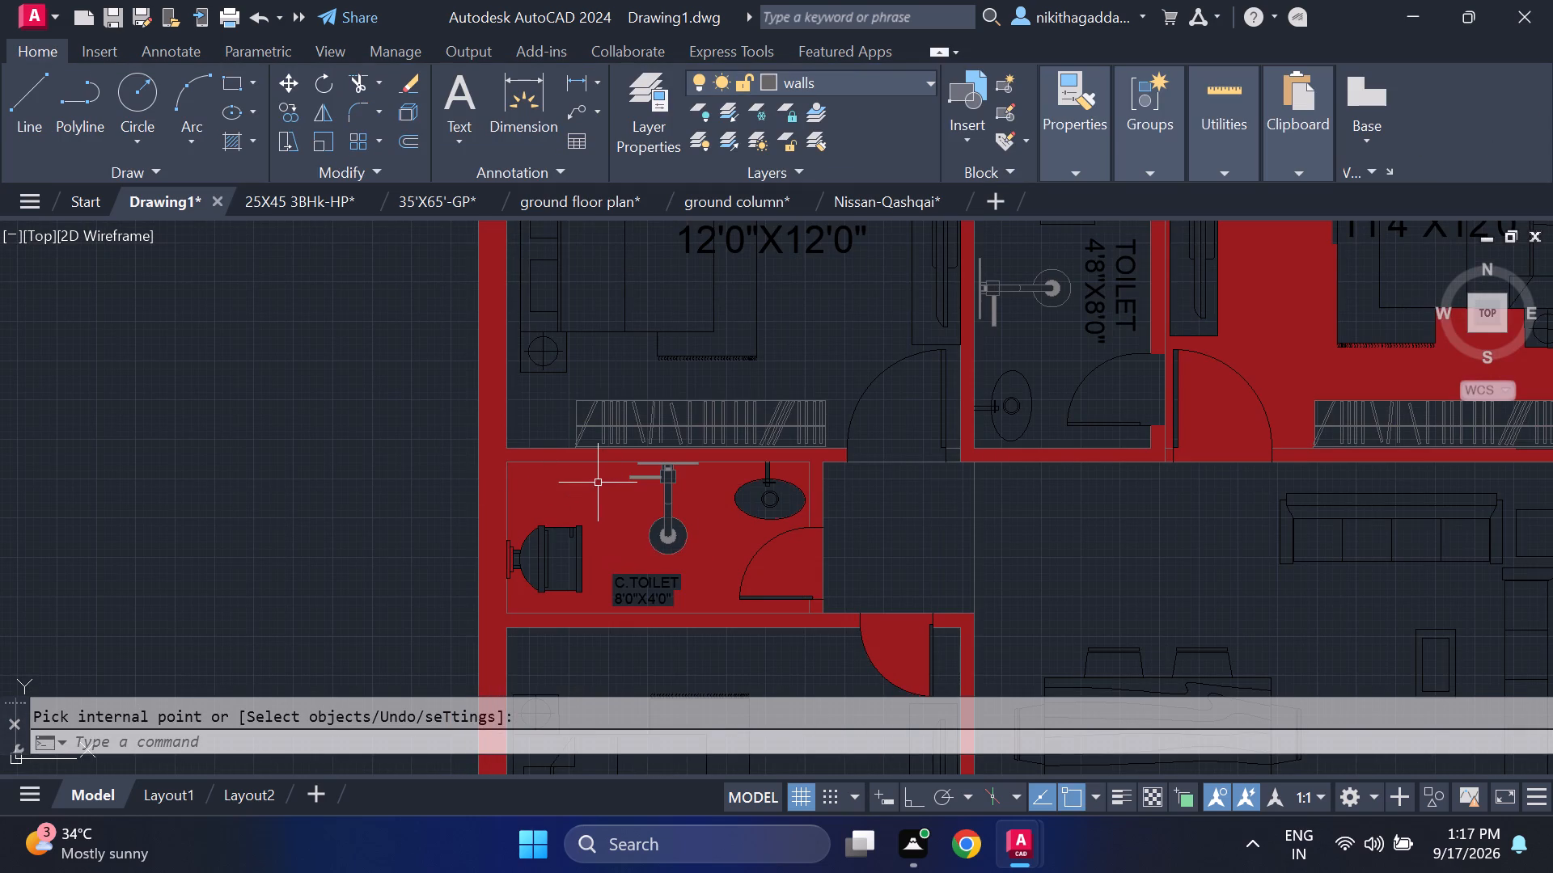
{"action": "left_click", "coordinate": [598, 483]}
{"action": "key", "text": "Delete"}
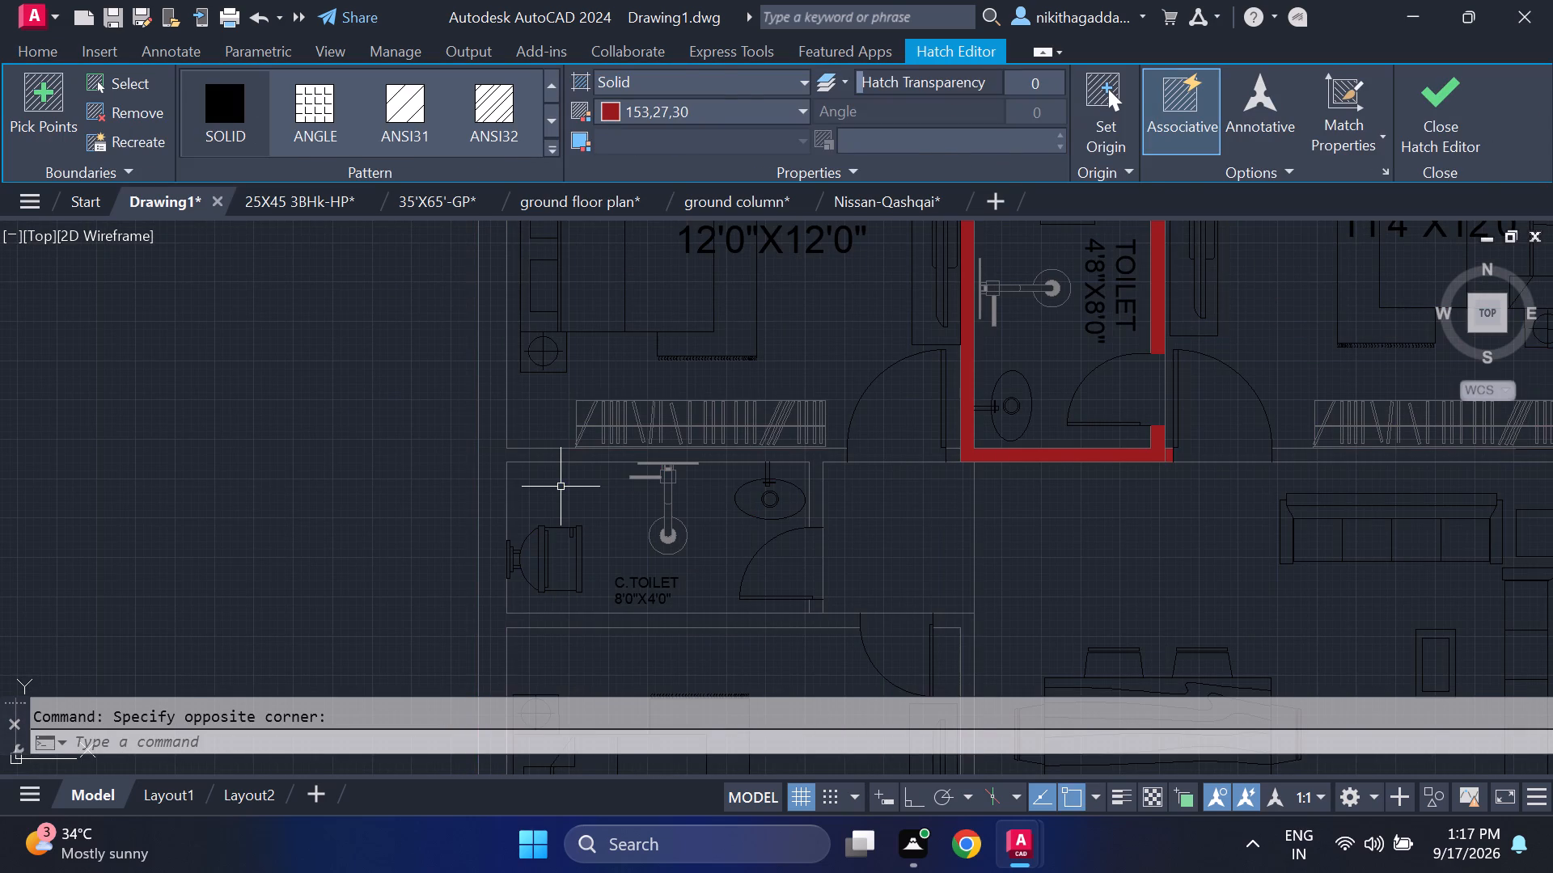
Move the WC fixture in C.TOILET slightly away from the outer side wall.
{"action": "scroll", "coordinate": [507, 572], "scroll_direction": "up", "scroll_amount": 2}
{"action": "left_click_drag", "start_coordinate": [629, 431], "coordinate": [617, 450]}
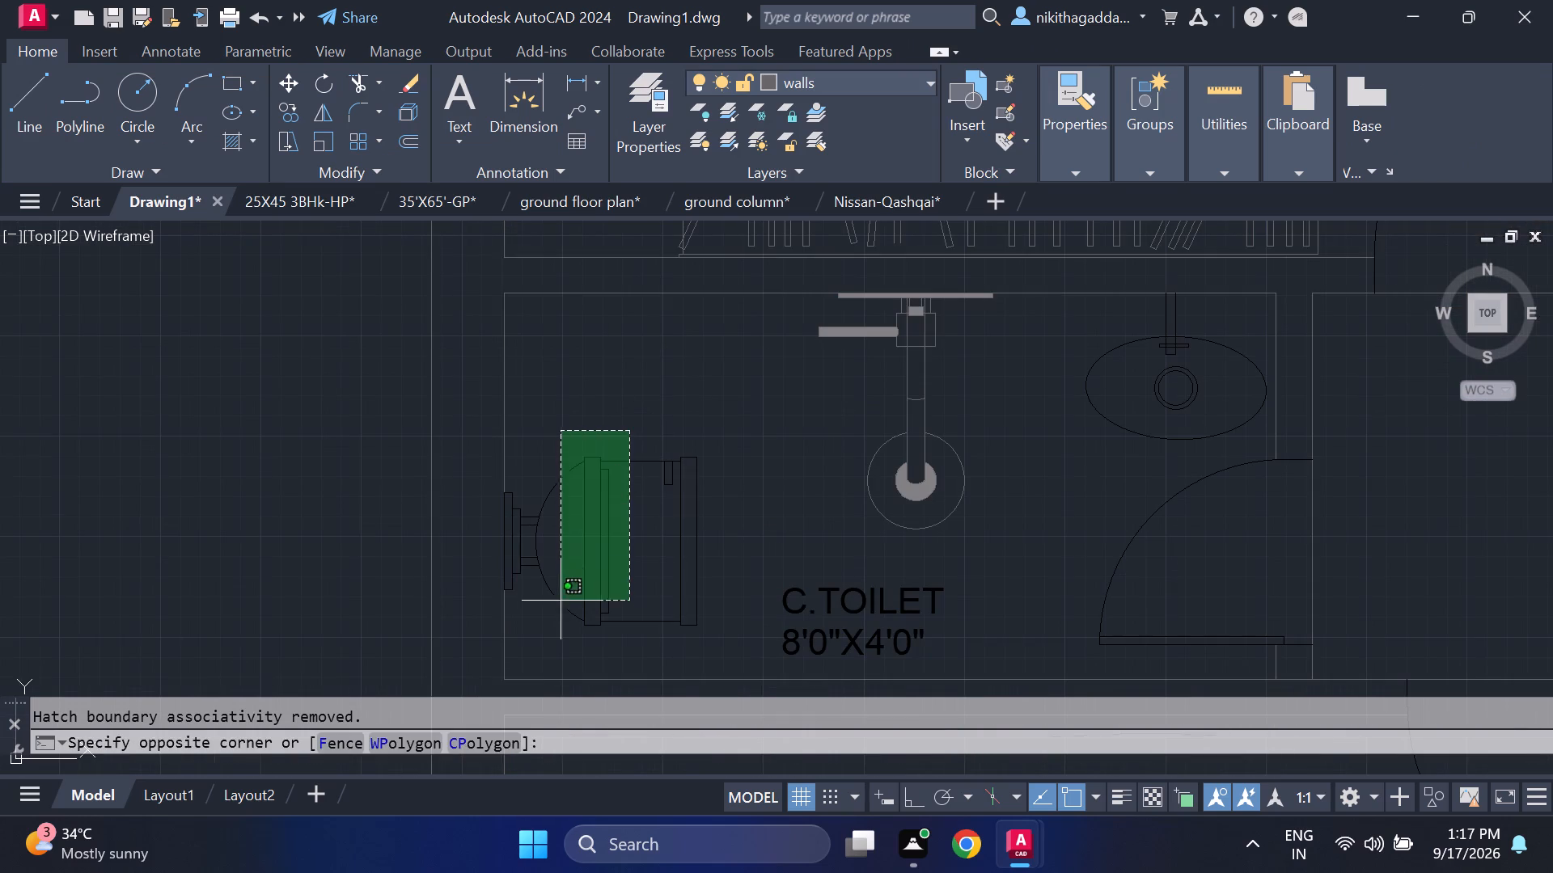
{"action": "left_click", "coordinate": [561, 609]}
{"action": "key", "text": "m"}
{"action": "key", "text": "Return"}
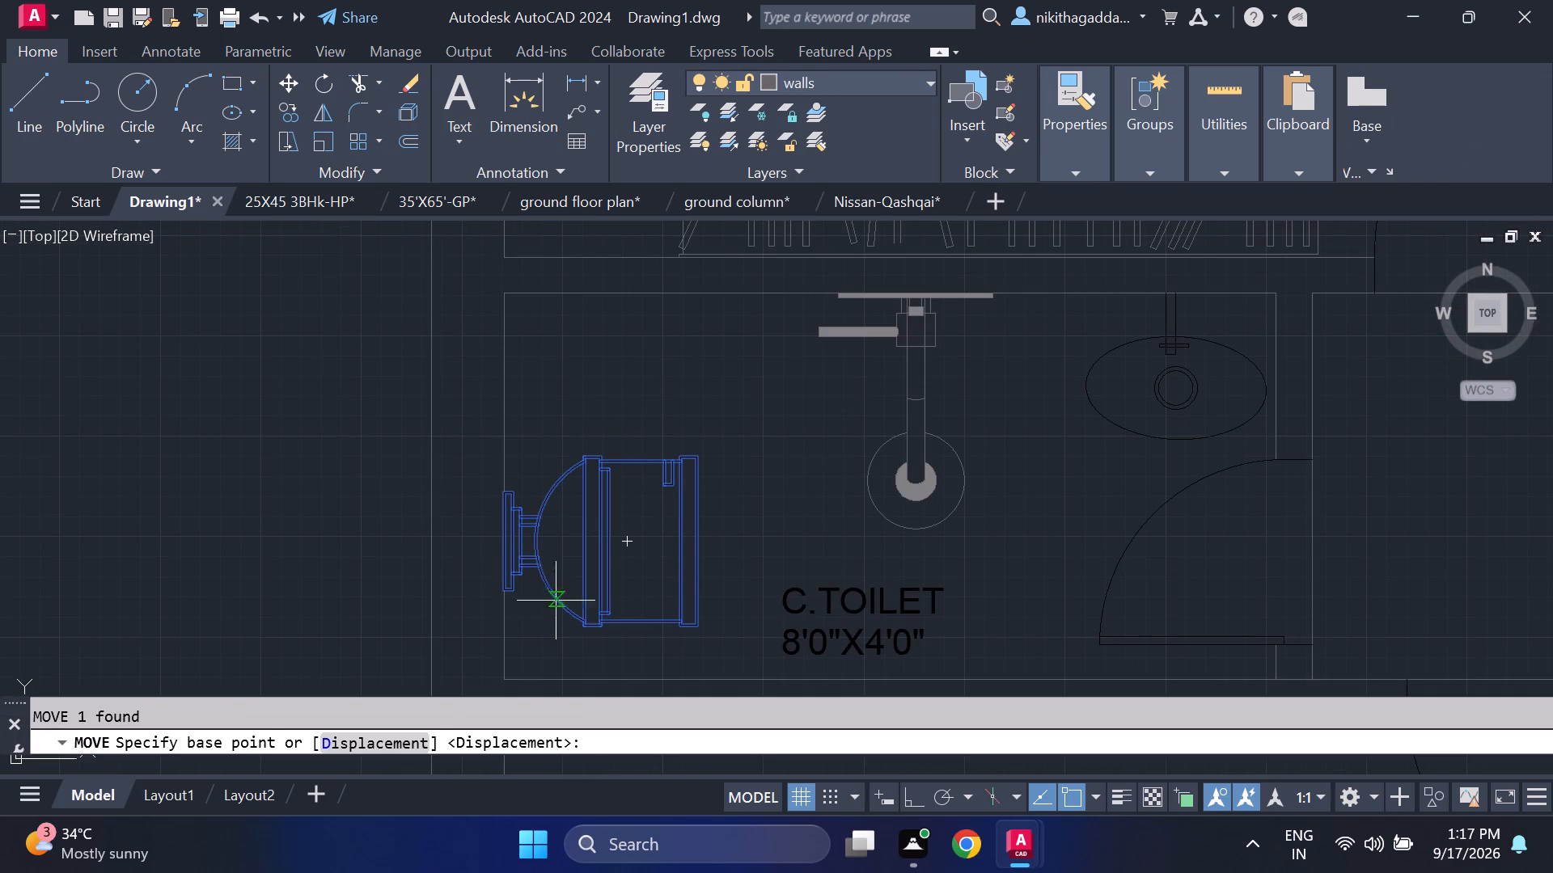
{"action": "left_click", "coordinate": [501, 542]}
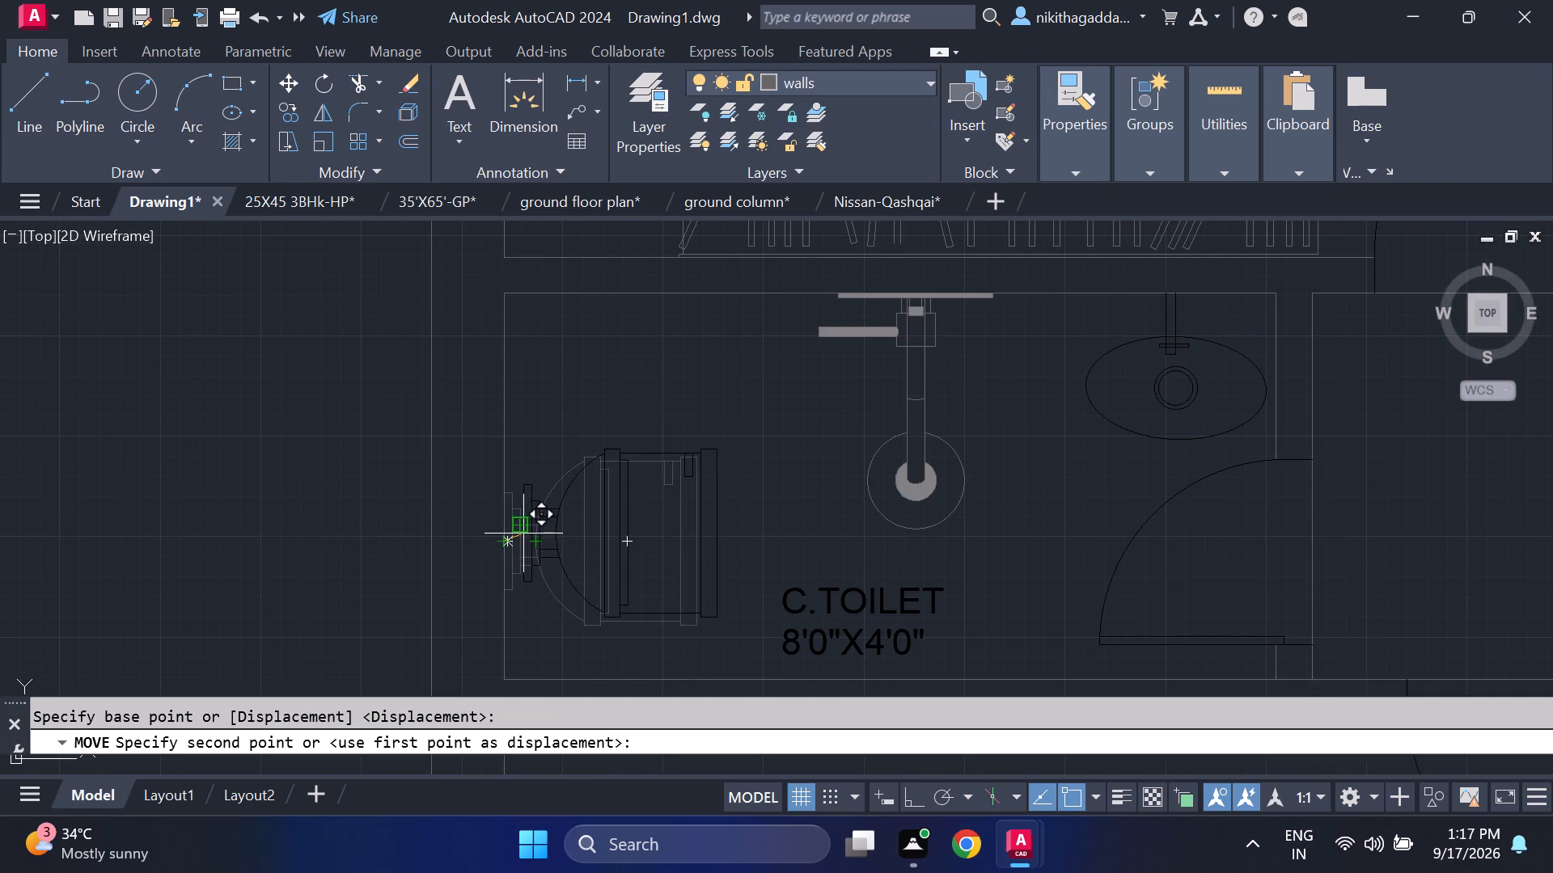
{"action": "scroll", "coordinate": [523, 533], "scroll_direction": "up", "scroll_amount": 2}
{"action": "left_click", "coordinate": [511, 548]}
Move the shower fixture in C.TOILET slightly down, off the wall shared with the 12'0"X12'0" bedroom.
{"action": "scroll", "coordinate": [743, 536], "scroll_direction": "down", "scroll_amount": 2}
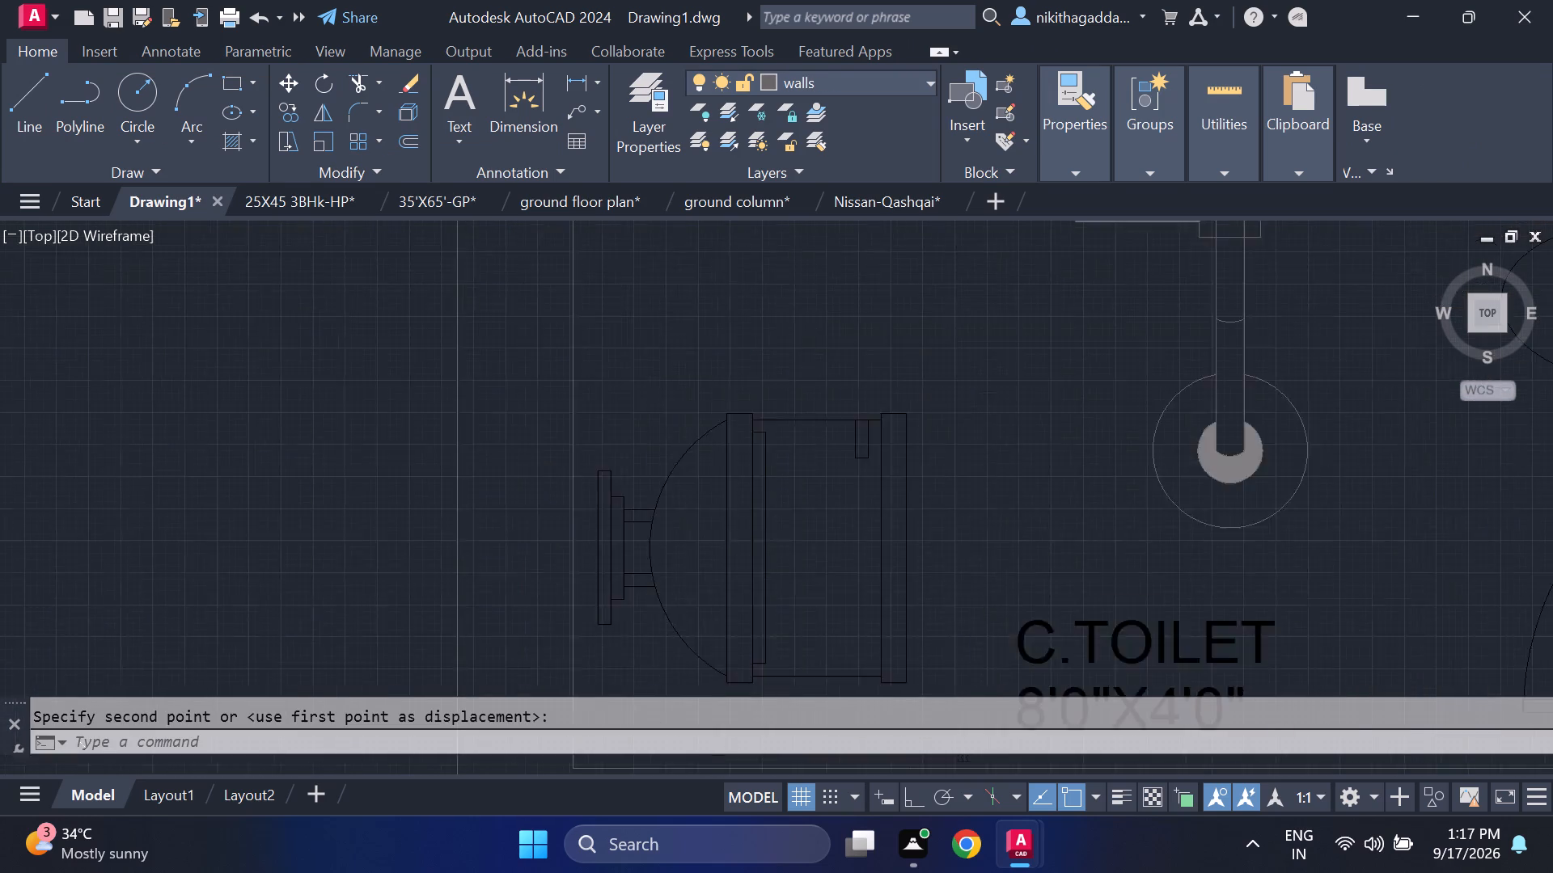
{"action": "scroll", "coordinate": [743, 536], "scroll_direction": "down", "scroll_amount": 1}
{"action": "scroll", "coordinate": [968, 429], "scroll_direction": "up", "scroll_amount": 1}
{"action": "left_click_drag", "start_coordinate": [967, 429], "coordinate": [937, 438]}
{"action": "left_click", "coordinate": [834, 476]}
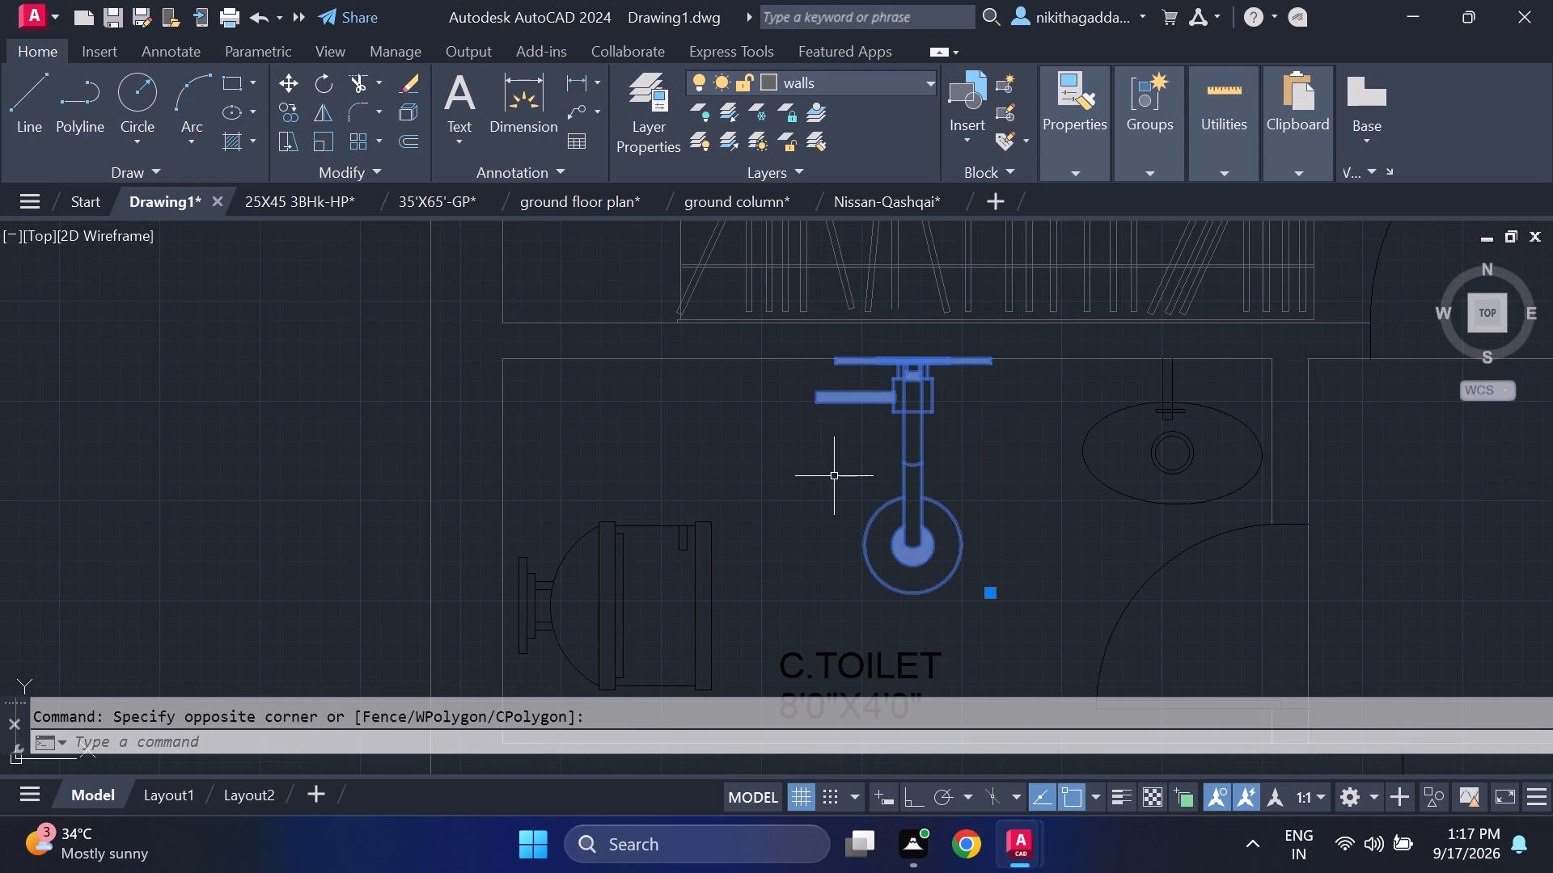
{"action": "key", "text": "m"}
{"action": "key", "text": "Return"}
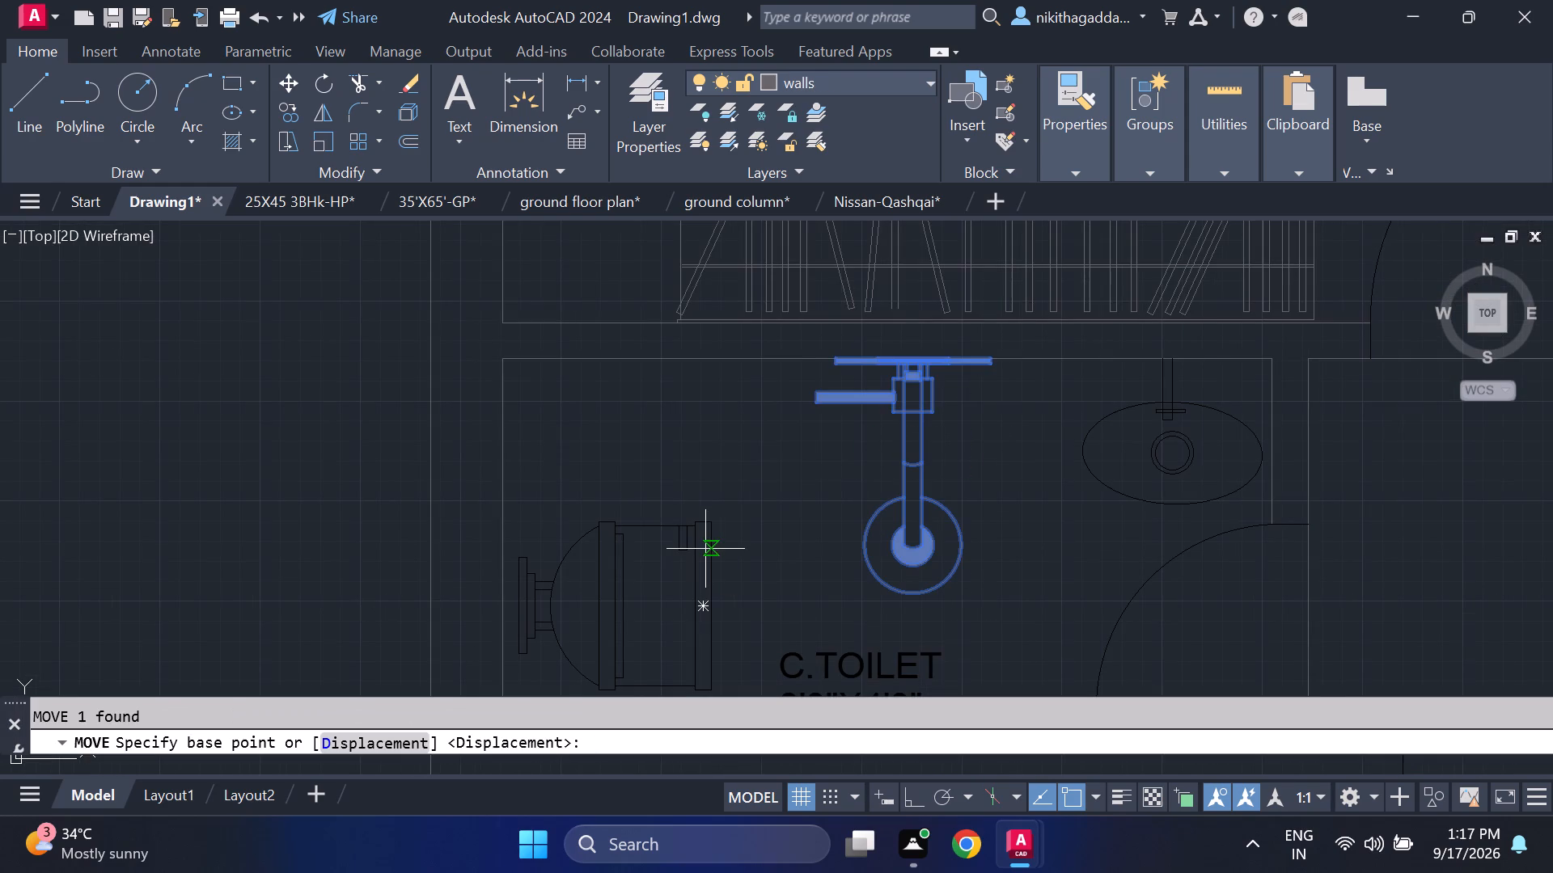
{"action": "left_click", "coordinate": [912, 362]}
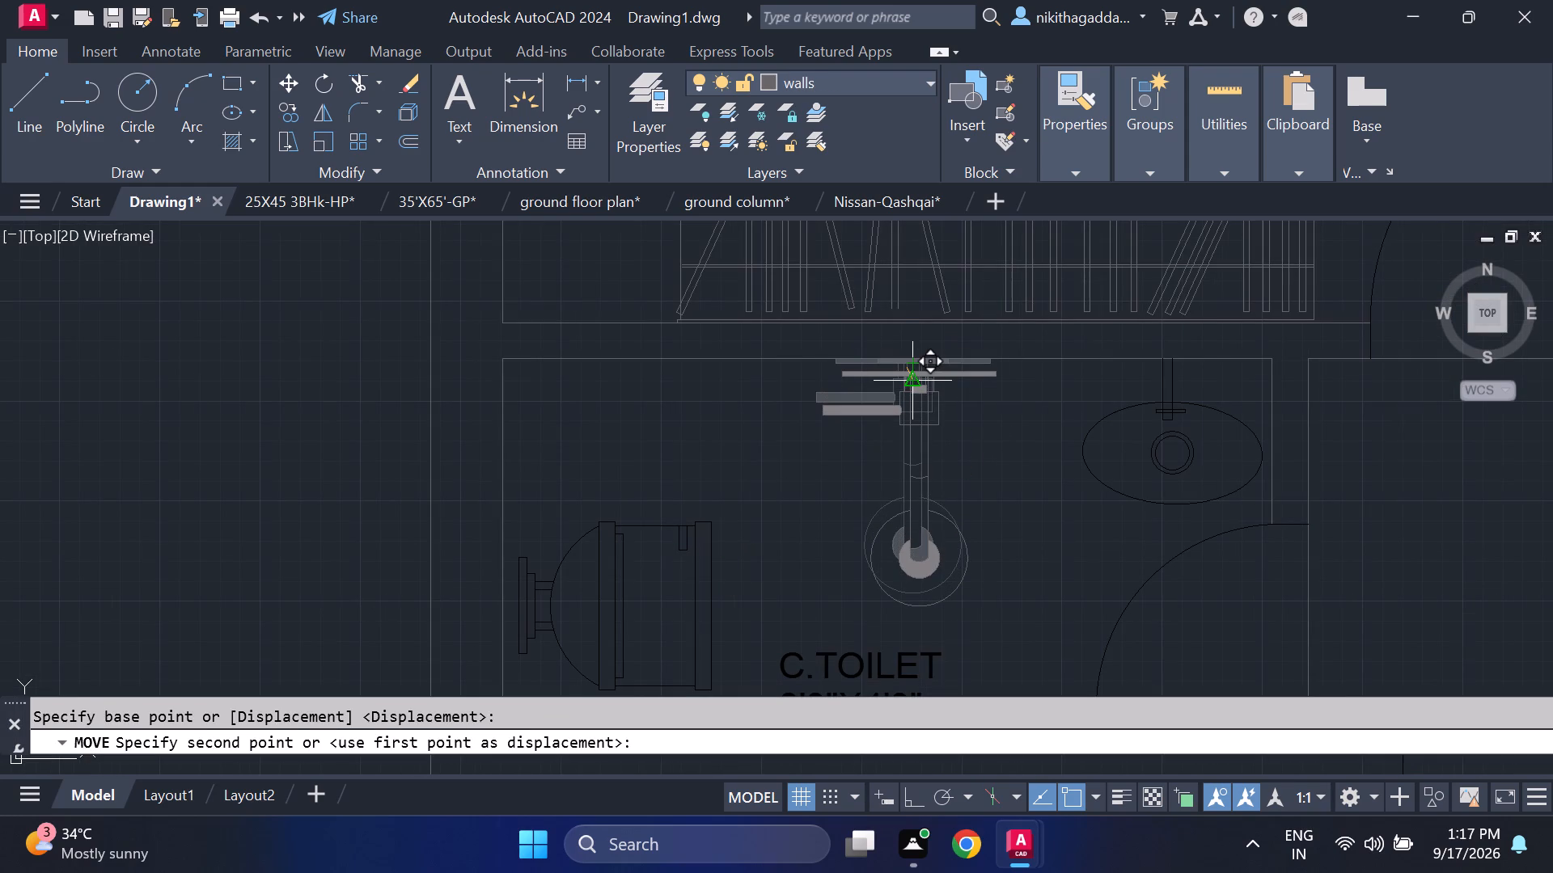
{"action": "left_click", "coordinate": [912, 377]}
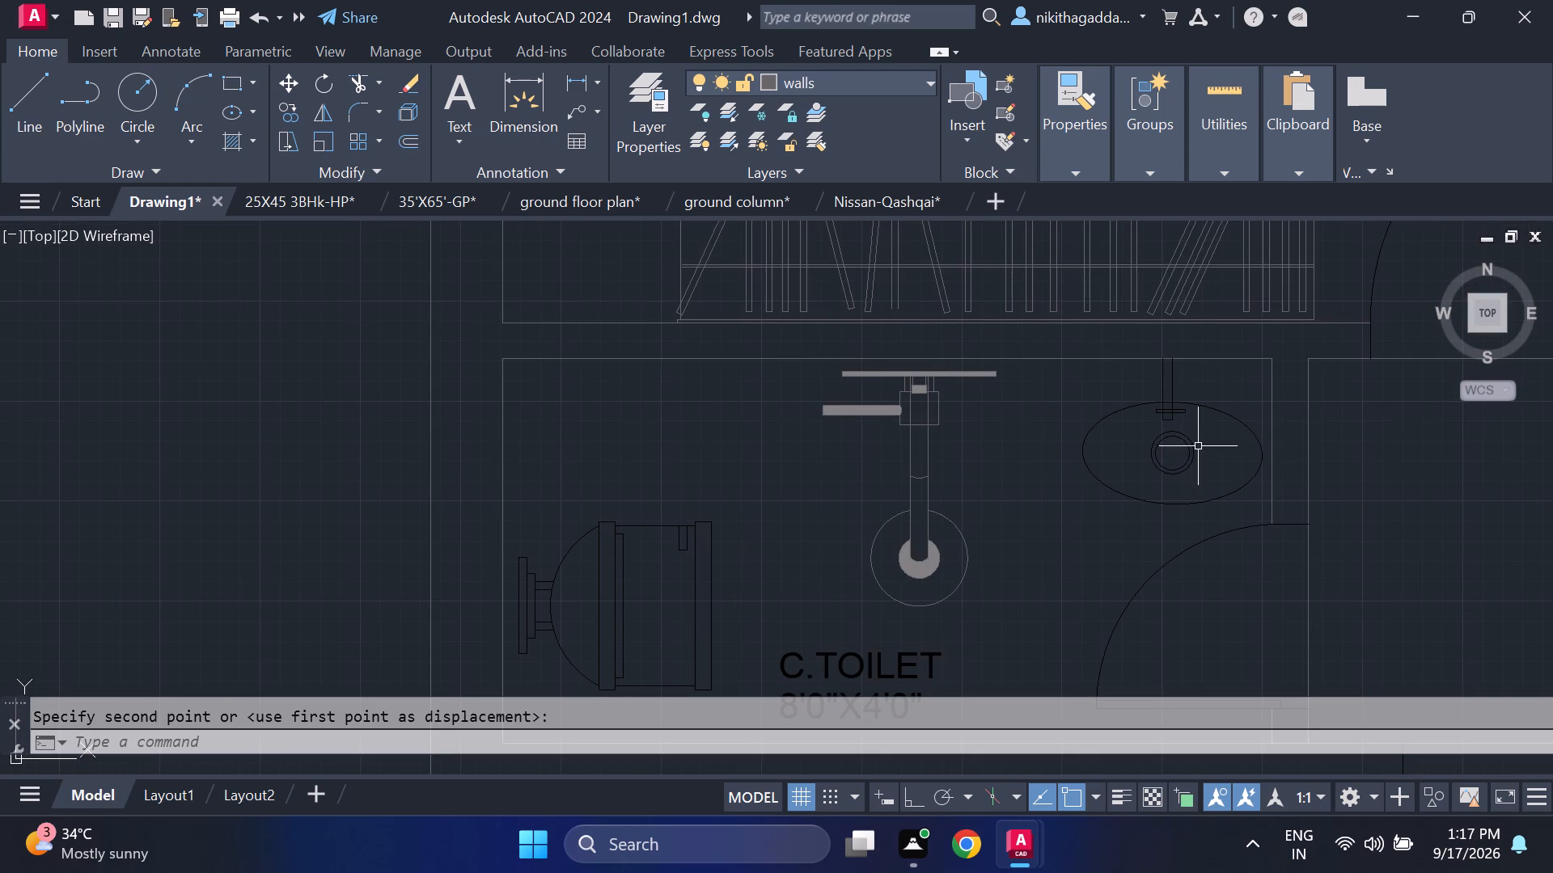
Draw a line across the wall thickness to close the short wall end below the C.TOILET door opening.
{"action": "scroll", "coordinate": [1152, 467], "scroll_direction": "down", "scroll_amount": 2}
{"action": "scroll", "coordinate": [1204, 574], "scroll_direction": "up", "scroll_amount": 2}
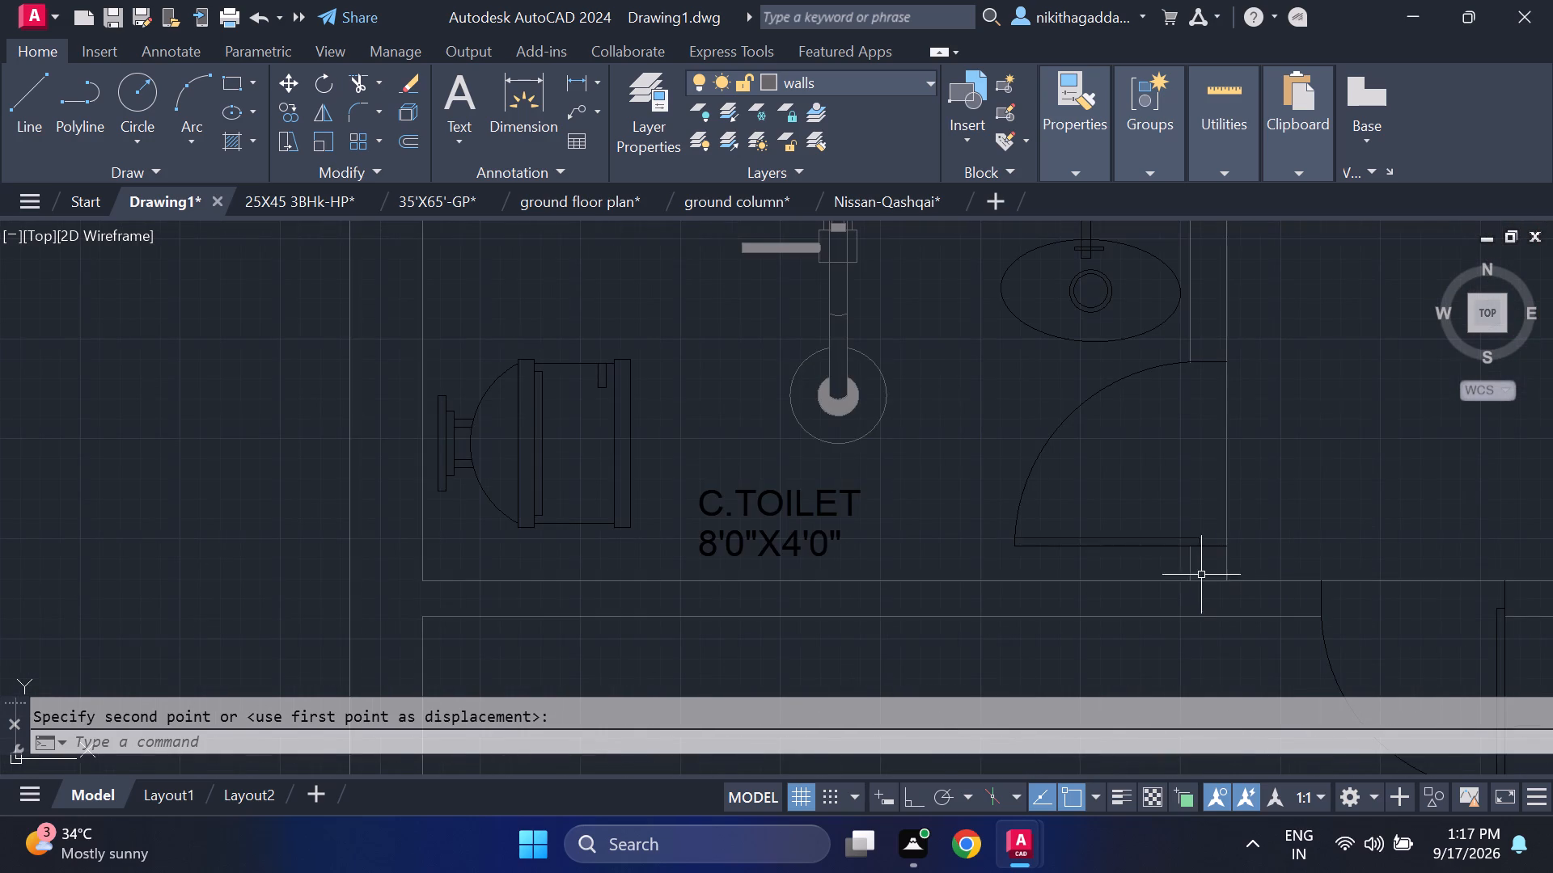
{"action": "scroll", "coordinate": [1201, 575], "scroll_direction": "up", "scroll_amount": 1}
{"action": "middle_click_drag", "start_coordinate": [1173, 574], "coordinate": [807, 594]}
{"action": "key", "text": "l"}
{"action": "key", "text": "Return"}
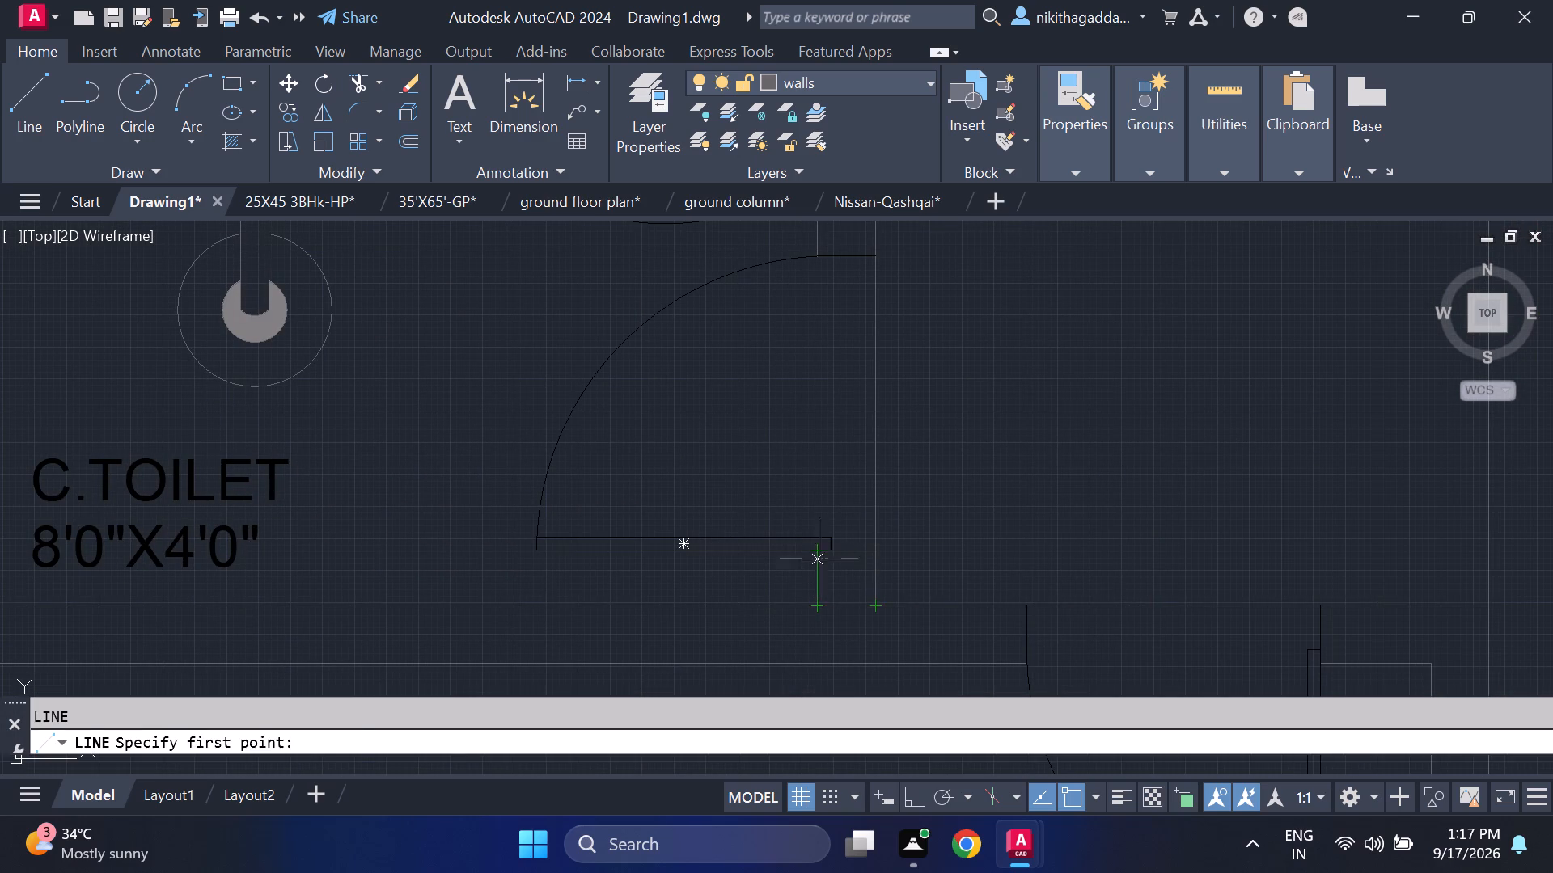
{"action": "left_click", "coordinate": [818, 553]}
{"action": "left_click", "coordinate": [877, 554]}
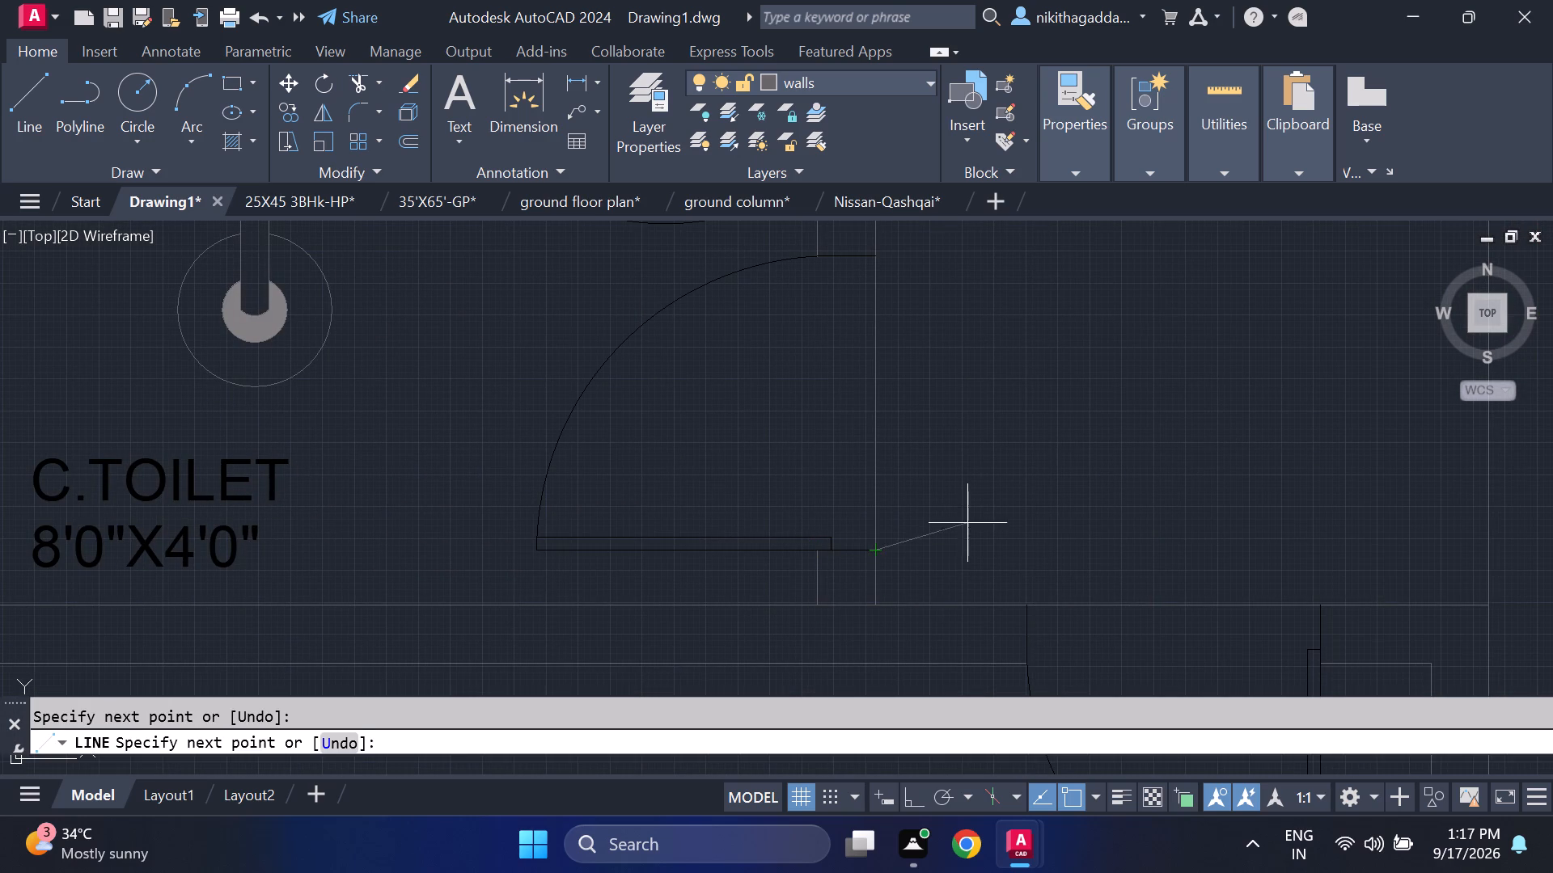
{"action": "key", "text": "Escape"}
Draw a line across the wall thickness to close the wall end above the C.TOILET door opening.
{"action": "key", "text": "space"}
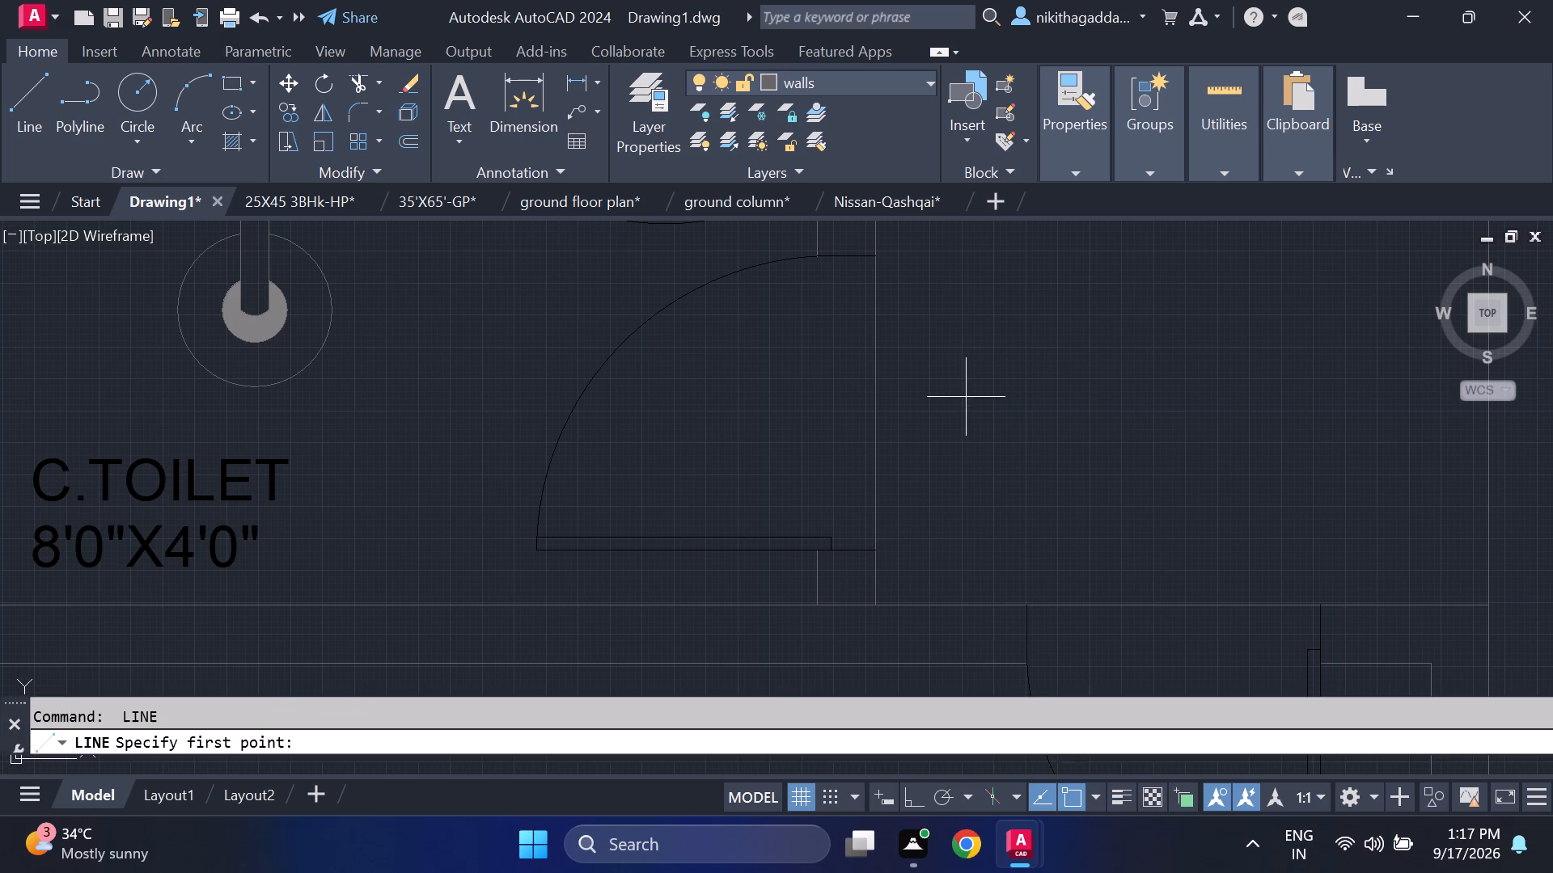
{"action": "middle_click_drag", "start_coordinate": [966, 397], "coordinate": [1046, 691]}
{"action": "scroll", "coordinate": [995, 523], "scroll_direction": "down", "scroll_amount": 2}
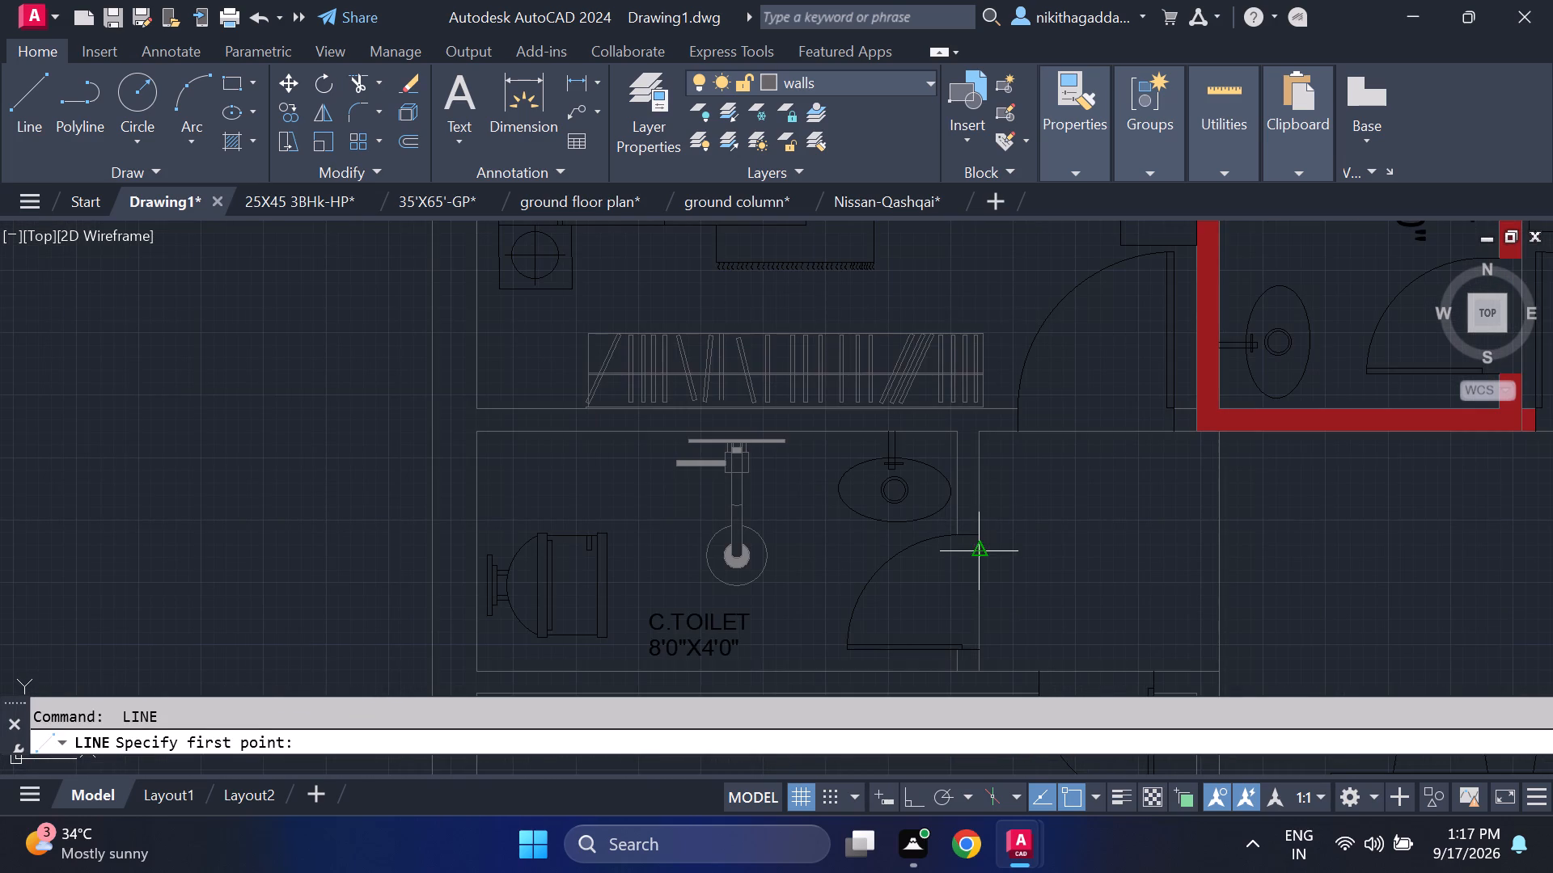
{"action": "scroll", "coordinate": [961, 545], "scroll_direction": "up", "scroll_amount": 2}
{"action": "left_click", "coordinate": [944, 522]}
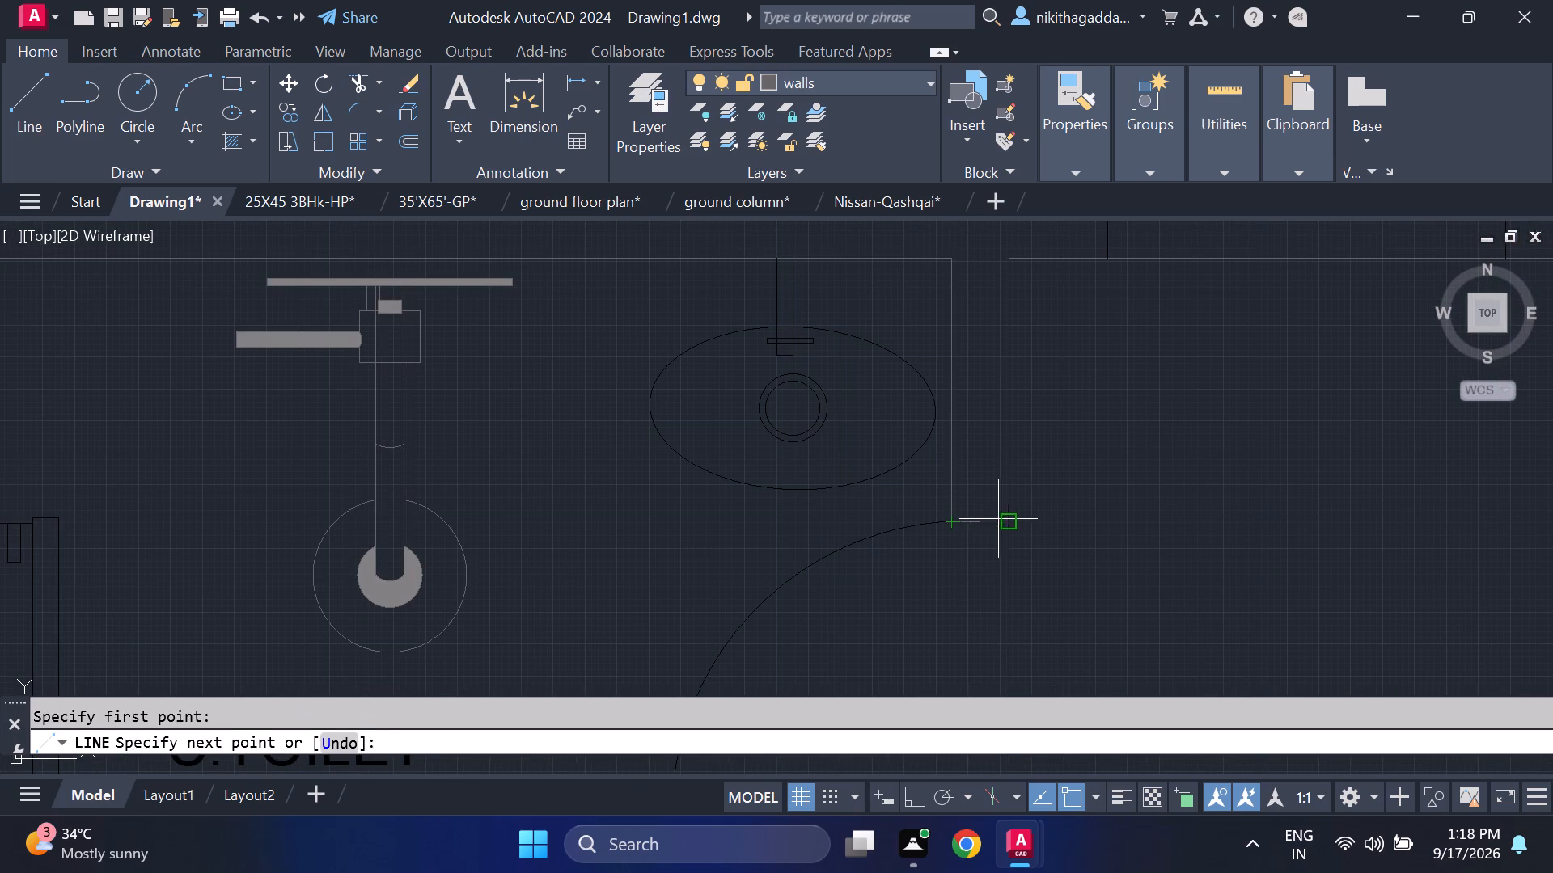
{"action": "left_click", "coordinate": [1005, 517]}
{"action": "key", "text": "Escape"}
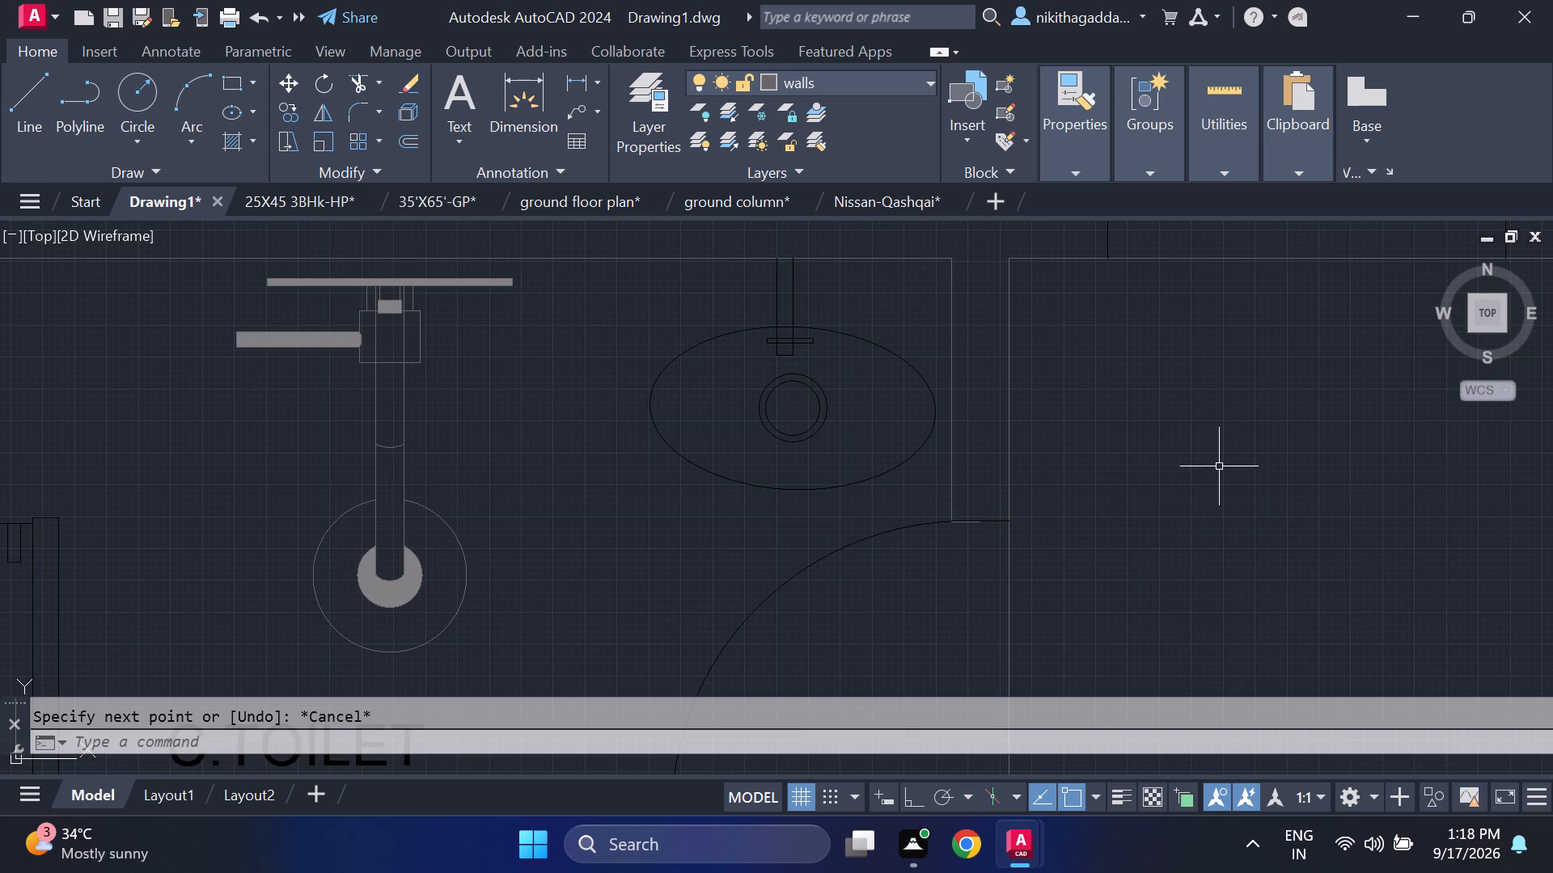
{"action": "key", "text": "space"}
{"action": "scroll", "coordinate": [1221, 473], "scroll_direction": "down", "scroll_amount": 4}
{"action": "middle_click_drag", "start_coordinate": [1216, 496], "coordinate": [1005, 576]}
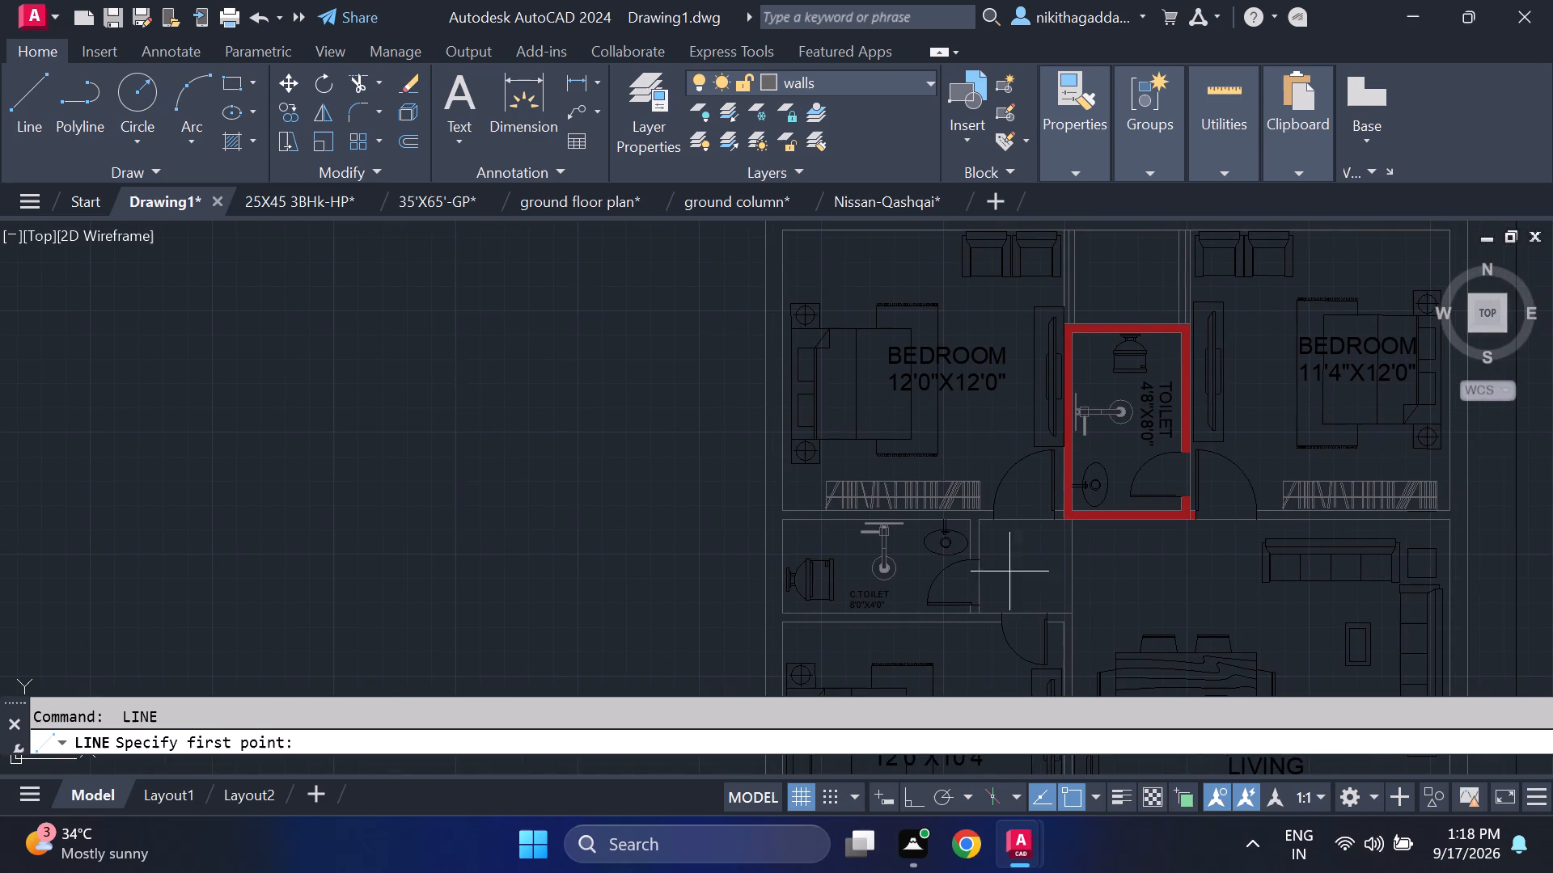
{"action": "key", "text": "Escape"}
Move the TV and its unit outline in the 12'0"X12'0" bedroom about 2.14" away from the red TOILET wall.
{"action": "scroll", "coordinate": [963, 507], "scroll_direction": "up", "scroll_amount": 3}
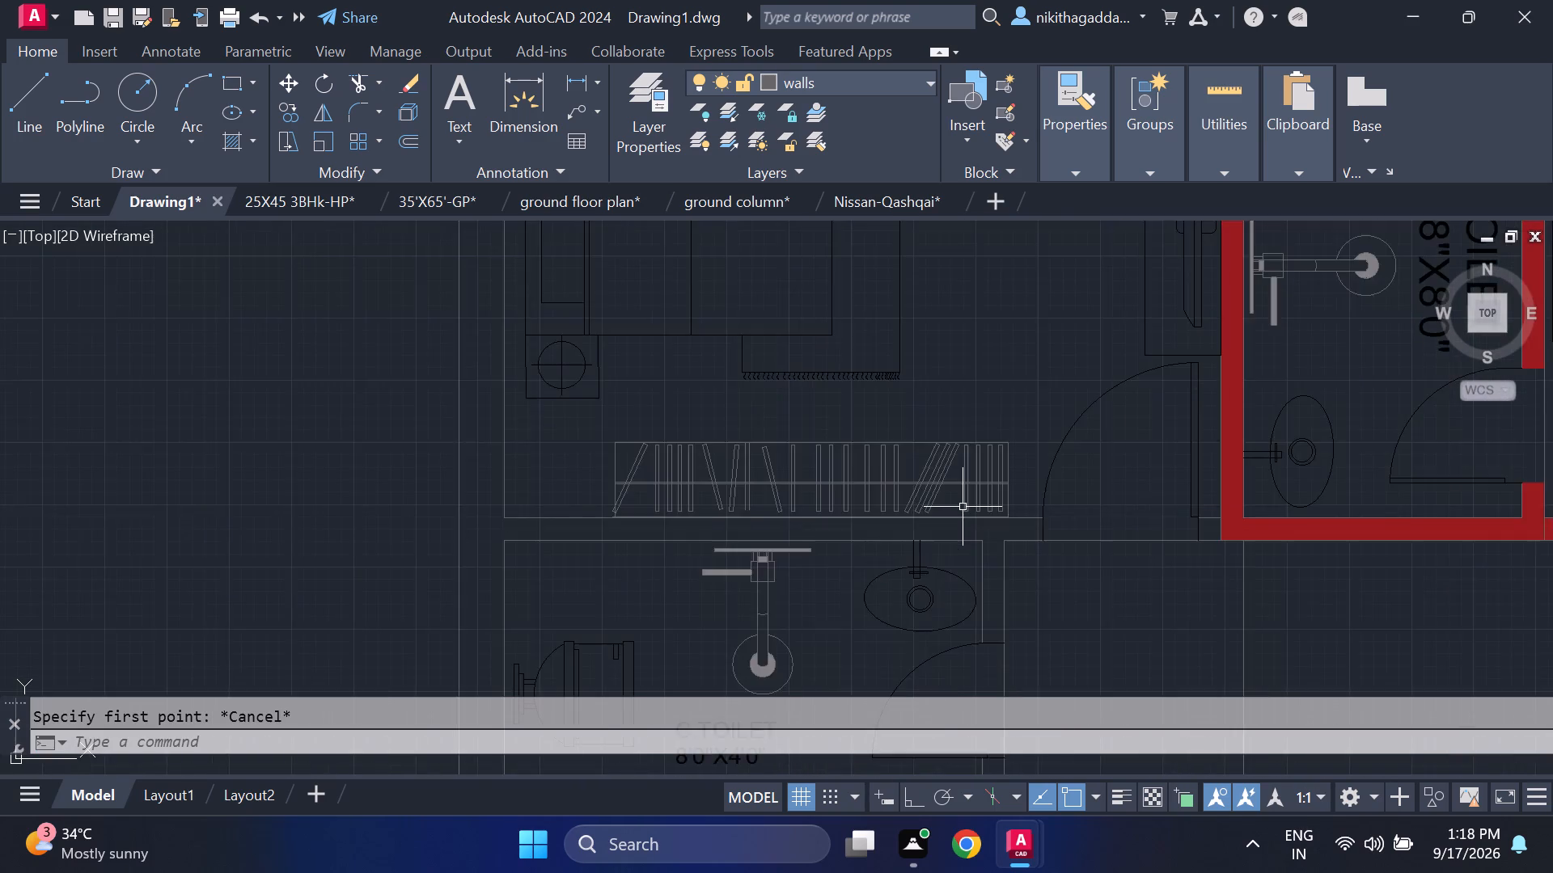
{"action": "scroll", "coordinate": [878, 488], "scroll_direction": "down", "scroll_amount": 2}
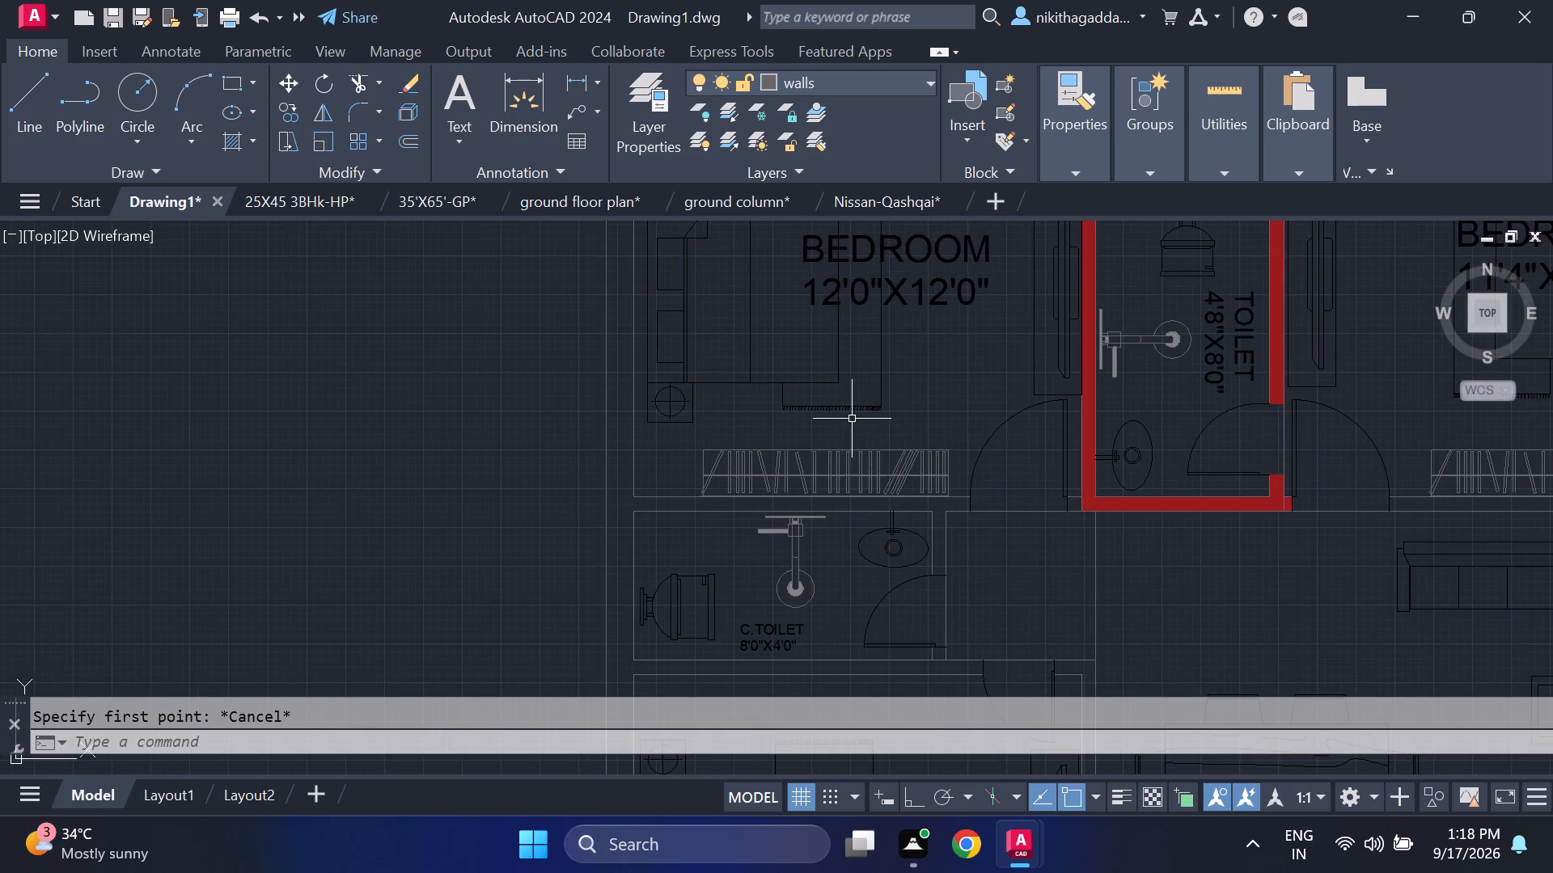
{"action": "middle_click_drag", "start_coordinate": [850, 428], "coordinate": [787, 682]}
{"action": "middle_click_drag", "start_coordinate": [787, 677], "coordinate": [787, 668]}
{"action": "middle_click_drag", "start_coordinate": [912, 434], "coordinate": [852, 526]}
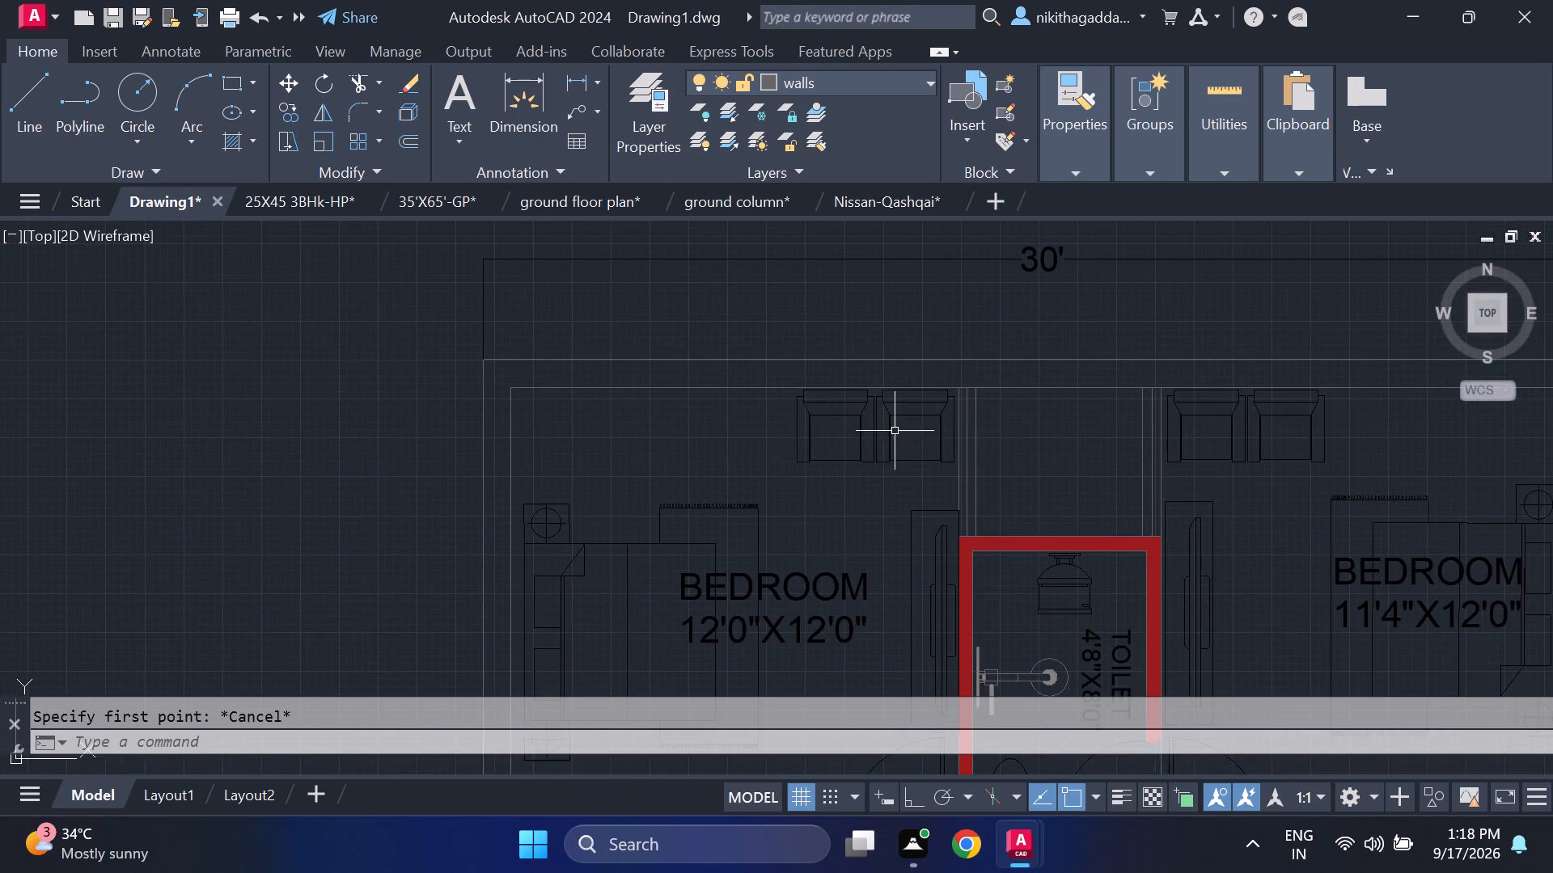
{"action": "scroll", "coordinate": [888, 405], "scroll_direction": "up", "scroll_amount": 3}
{"action": "scroll", "coordinate": [915, 428], "scroll_direction": "down", "scroll_amount": 4}
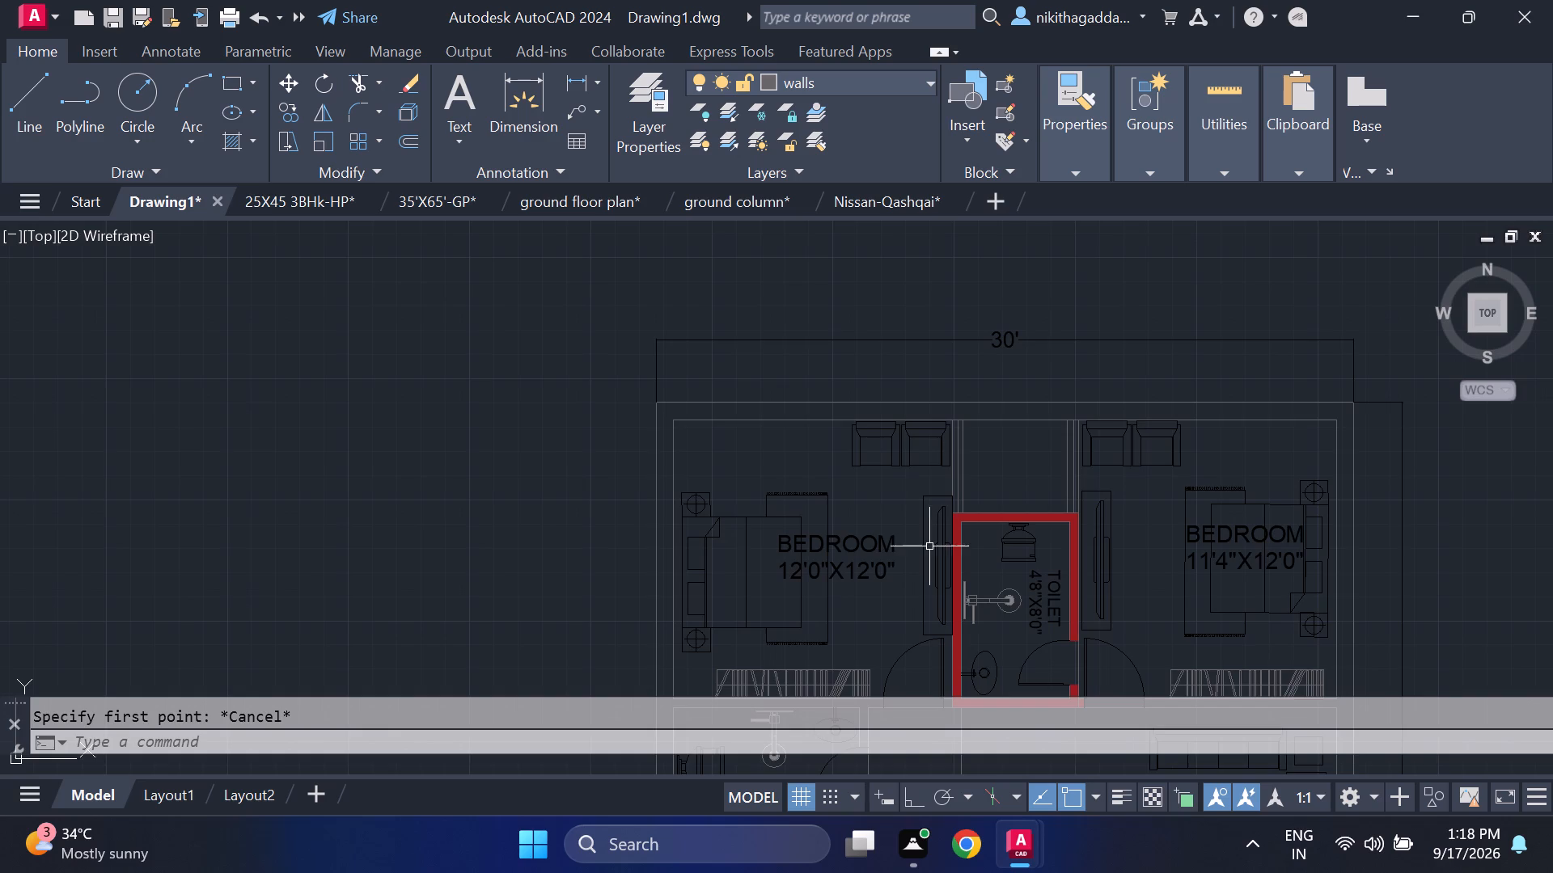
{"action": "middle_click_drag", "start_coordinate": [916, 534], "coordinate": [712, 435]}
{"action": "scroll", "coordinate": [738, 461], "scroll_direction": "up", "scroll_amount": 2}
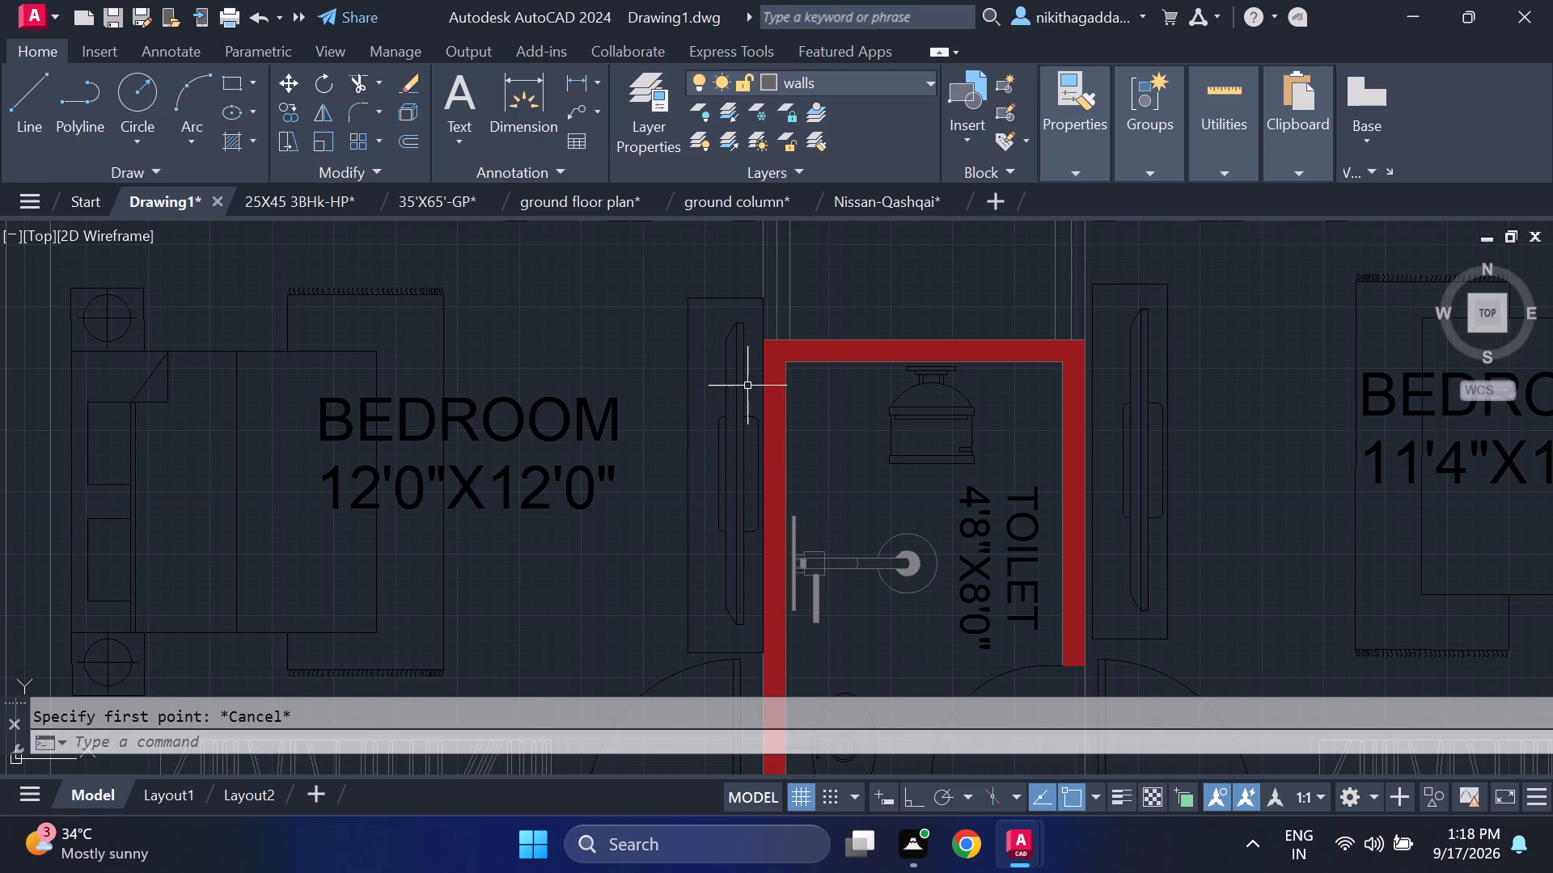
{"action": "left_click", "coordinate": [751, 379]}
{"action": "left_click", "coordinate": [659, 575]}
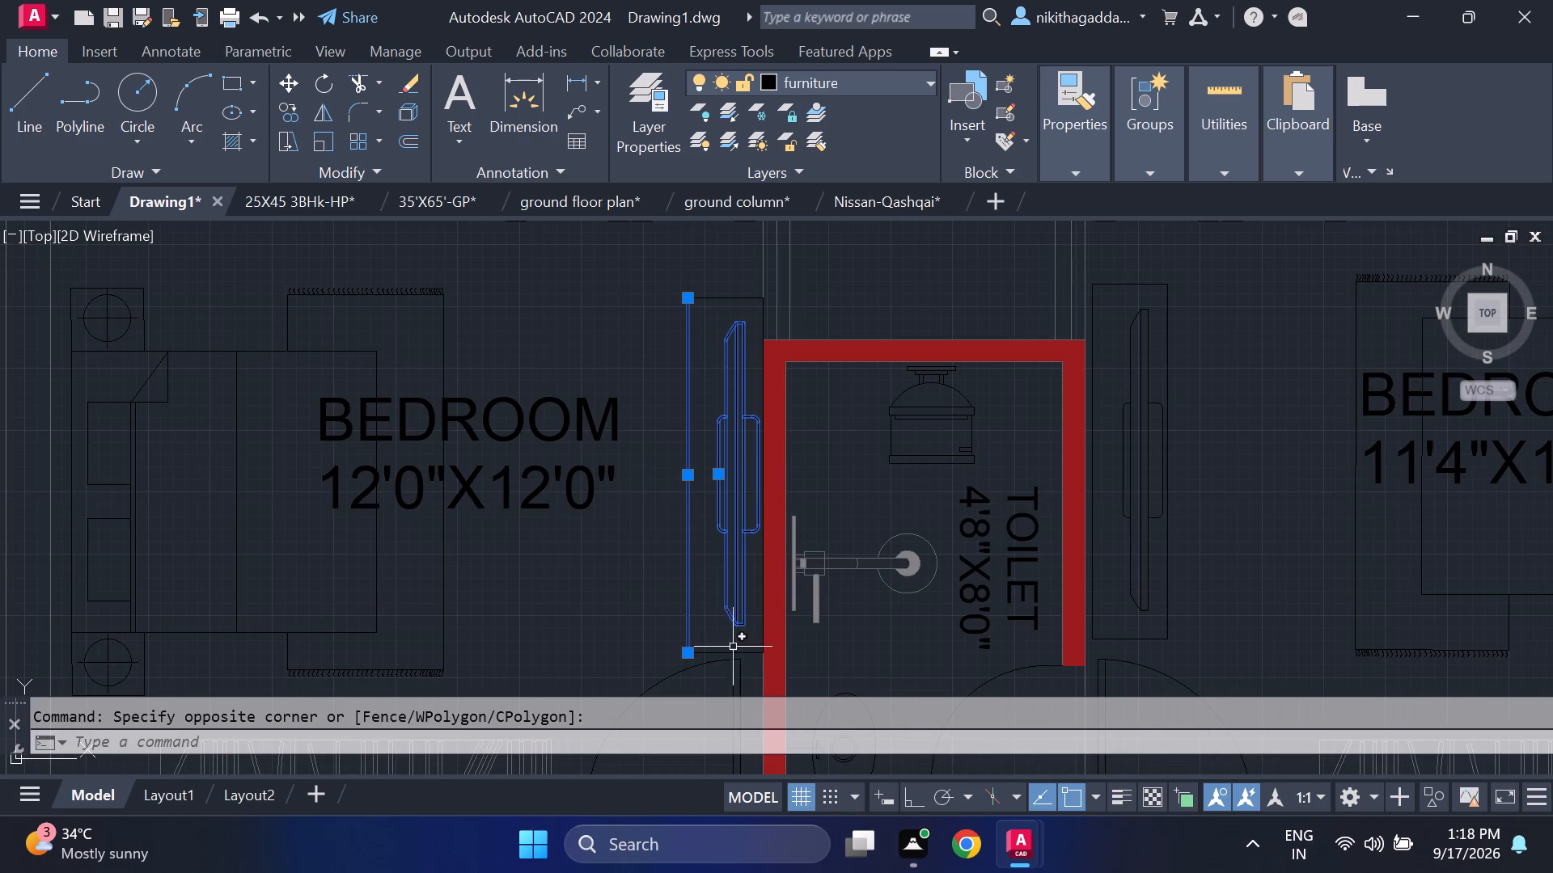
{"action": "scroll", "coordinate": [728, 639], "scroll_direction": "up", "scroll_amount": 2}
{"action": "left_click", "coordinate": [739, 630]}
{"action": "left_click", "coordinate": [637, 676]}
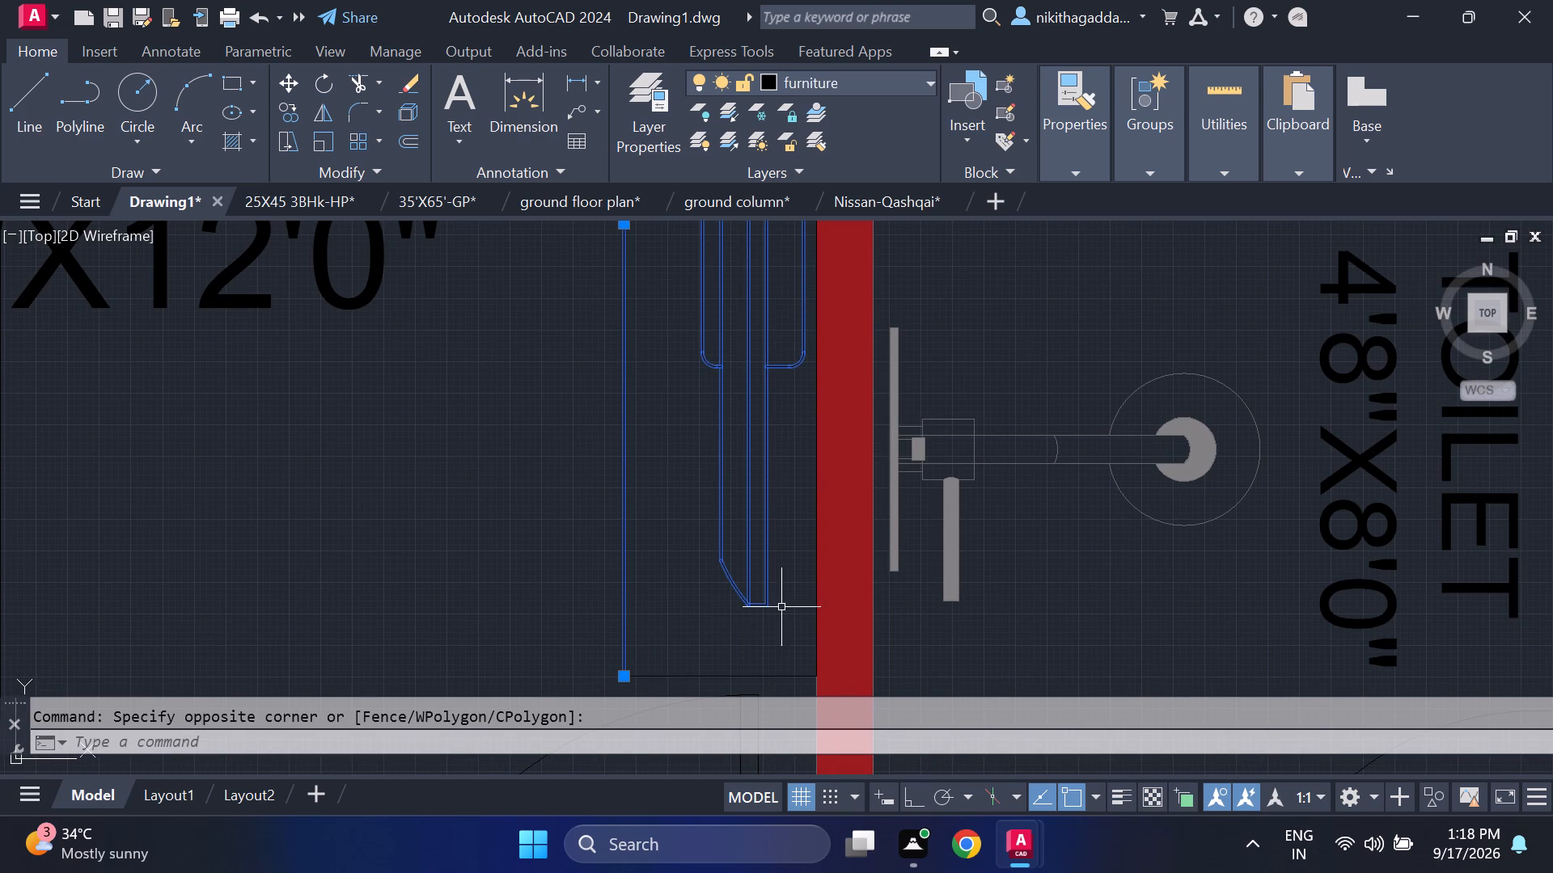
{"action": "left_click", "coordinate": [769, 655]}
{"action": "left_click", "coordinate": [675, 677]}
{"action": "middle_click_drag", "start_coordinate": [666, 684], "coordinate": [713, 601]}
{"action": "scroll", "coordinate": [666, 684], "scroll_direction": "up", "scroll_amount": 1}
{"action": "scroll", "coordinate": [716, 593], "scroll_direction": "up", "scroll_amount": 2}
{"action": "left_click_drag", "start_coordinate": [732, 564], "coordinate": [725, 575]}
{"action": "left_click", "coordinate": [660, 651]}
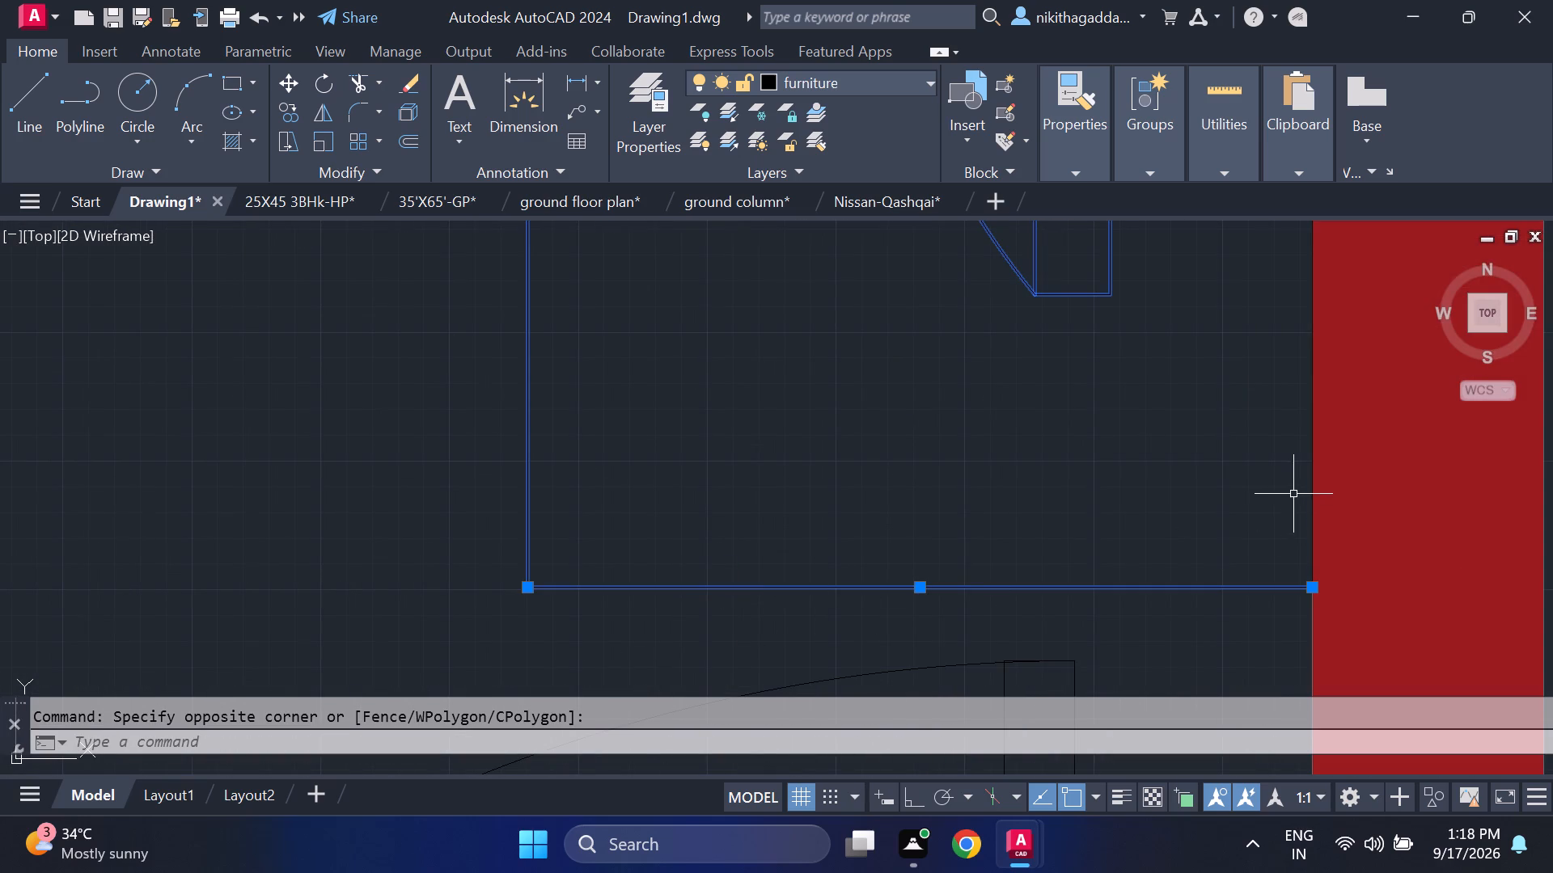
{"action": "left_click", "coordinate": [1310, 474]}
{"action": "scroll", "coordinate": [1142, 495], "scroll_direction": "down", "scroll_amount": 4}
{"action": "middle_click_drag", "start_coordinate": [1069, 461], "coordinate": [978, 607]}
{"action": "middle_click_drag", "start_coordinate": [1063, 454], "coordinate": [1007, 685]}
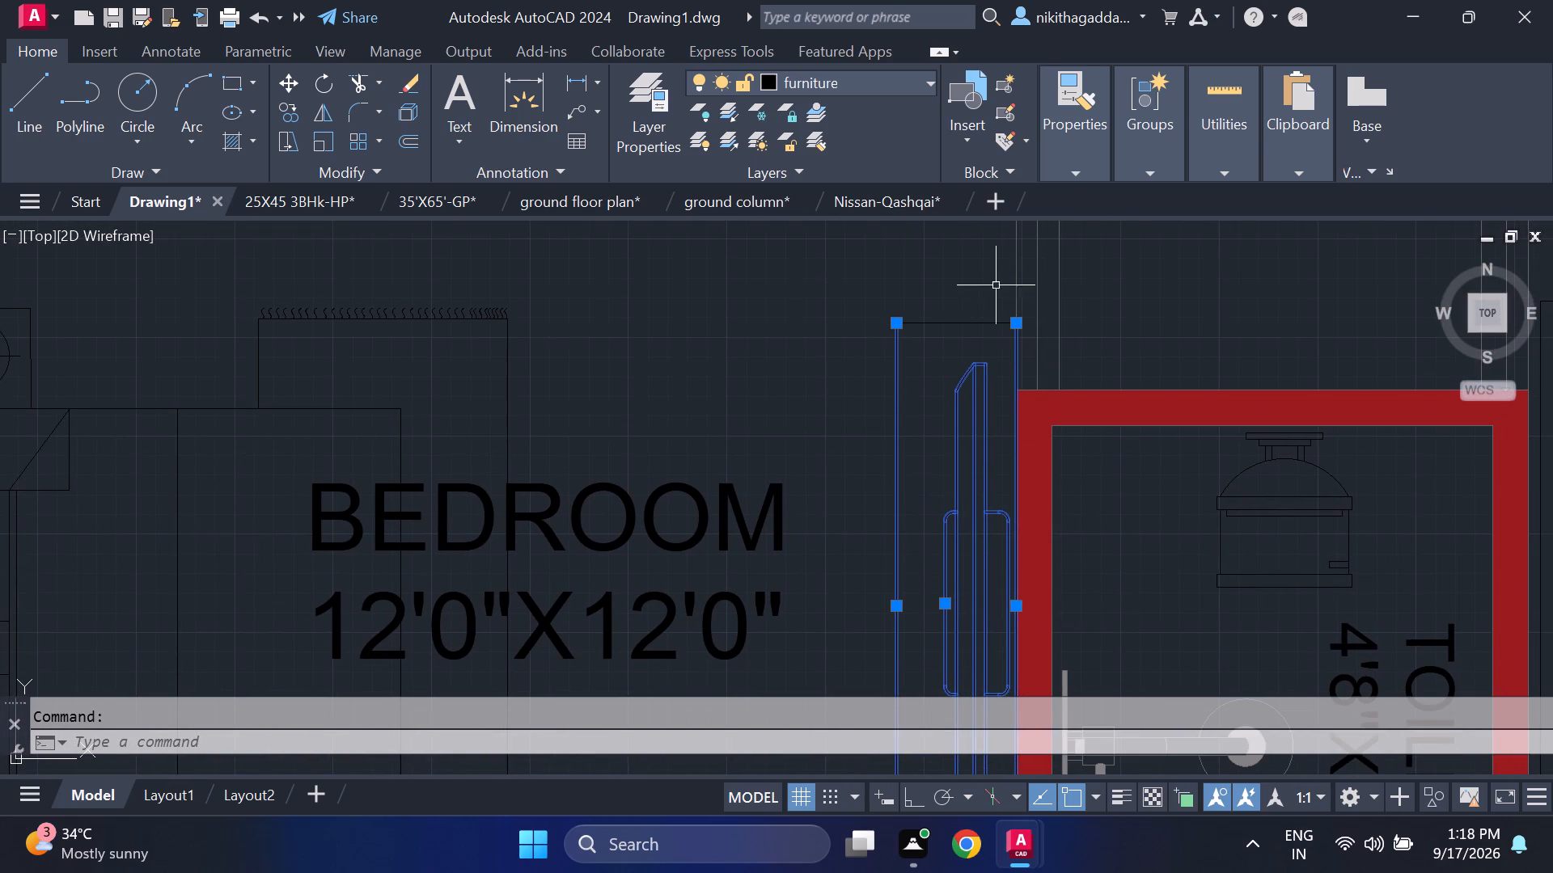
{"action": "left_click_drag", "start_coordinate": [993, 282], "coordinate": [971, 309]}
{"action": "left_click", "coordinate": [851, 422]}
{"action": "key", "text": "m"}
{"action": "key", "text": "Return"}
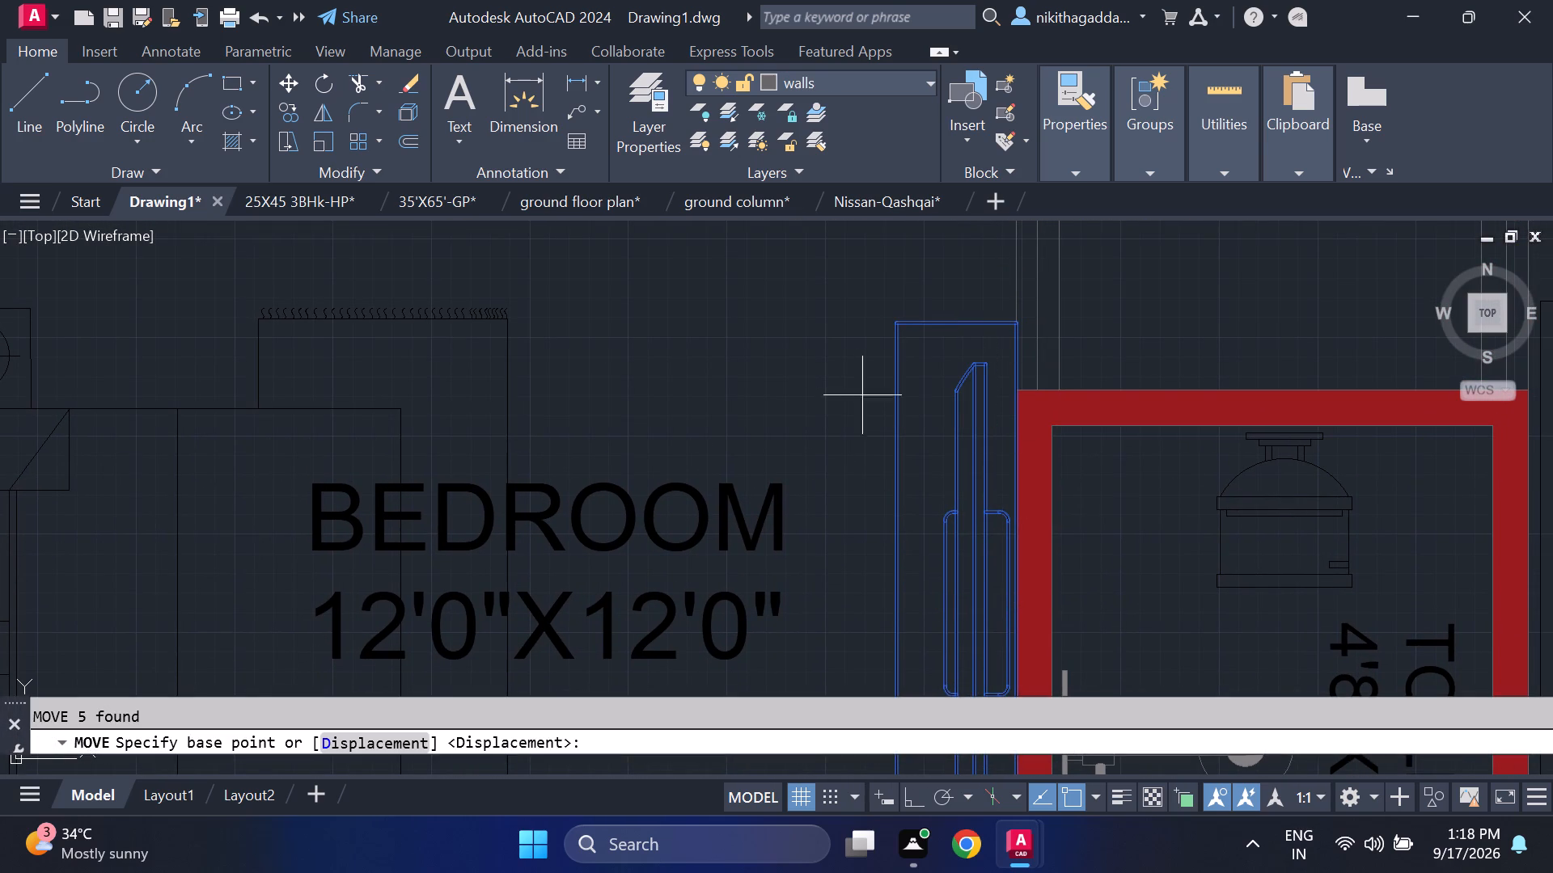
{"action": "middle_click_drag", "start_coordinate": [904, 535], "coordinate": [920, 356]}
{"action": "left_click", "coordinate": [911, 416]}
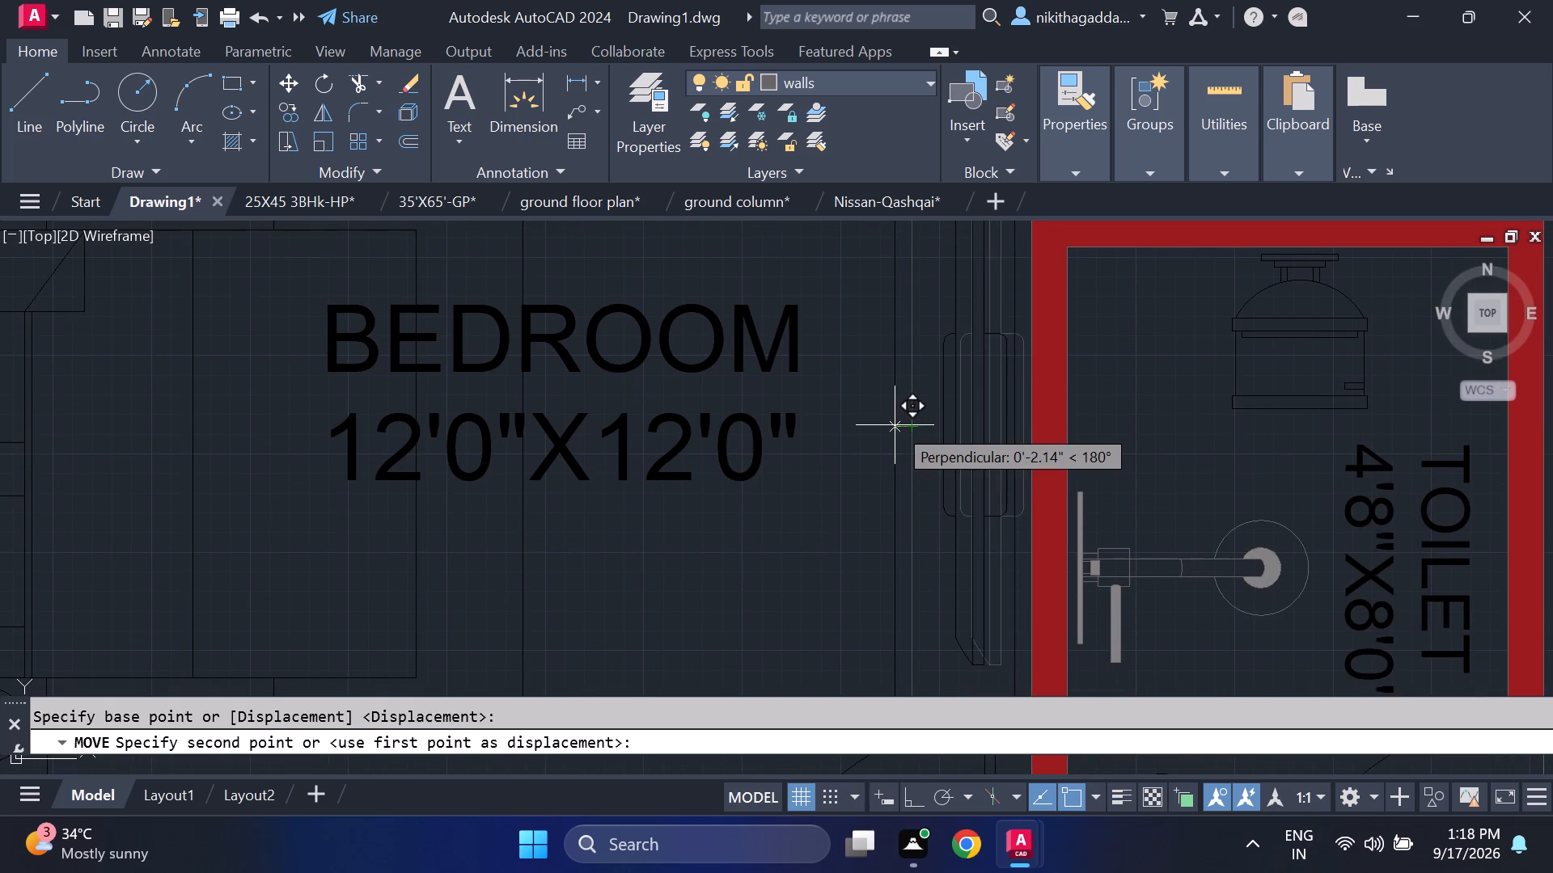
{"action": "left_click", "coordinate": [895, 425]}
Examine how the furniture sits against the walls, from the upper bedrooms down to the TV unit in LIVING.
{"action": "scroll", "coordinate": [897, 431], "scroll_direction": "down", "scroll_amount": 3}
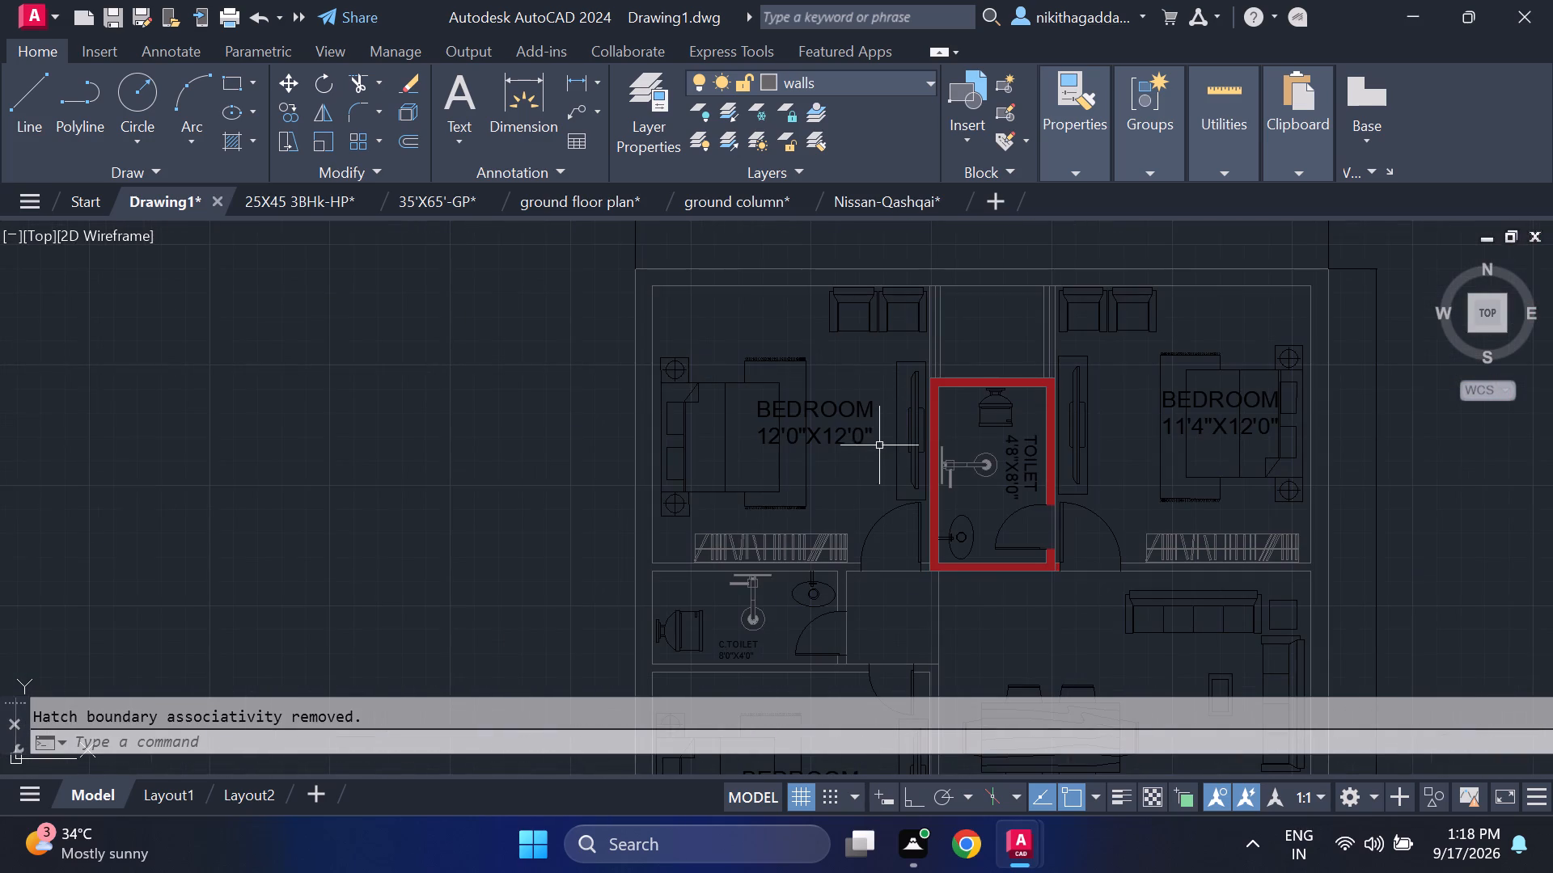
{"action": "scroll", "coordinate": [1117, 452], "scroll_direction": "up", "scroll_amount": 2}
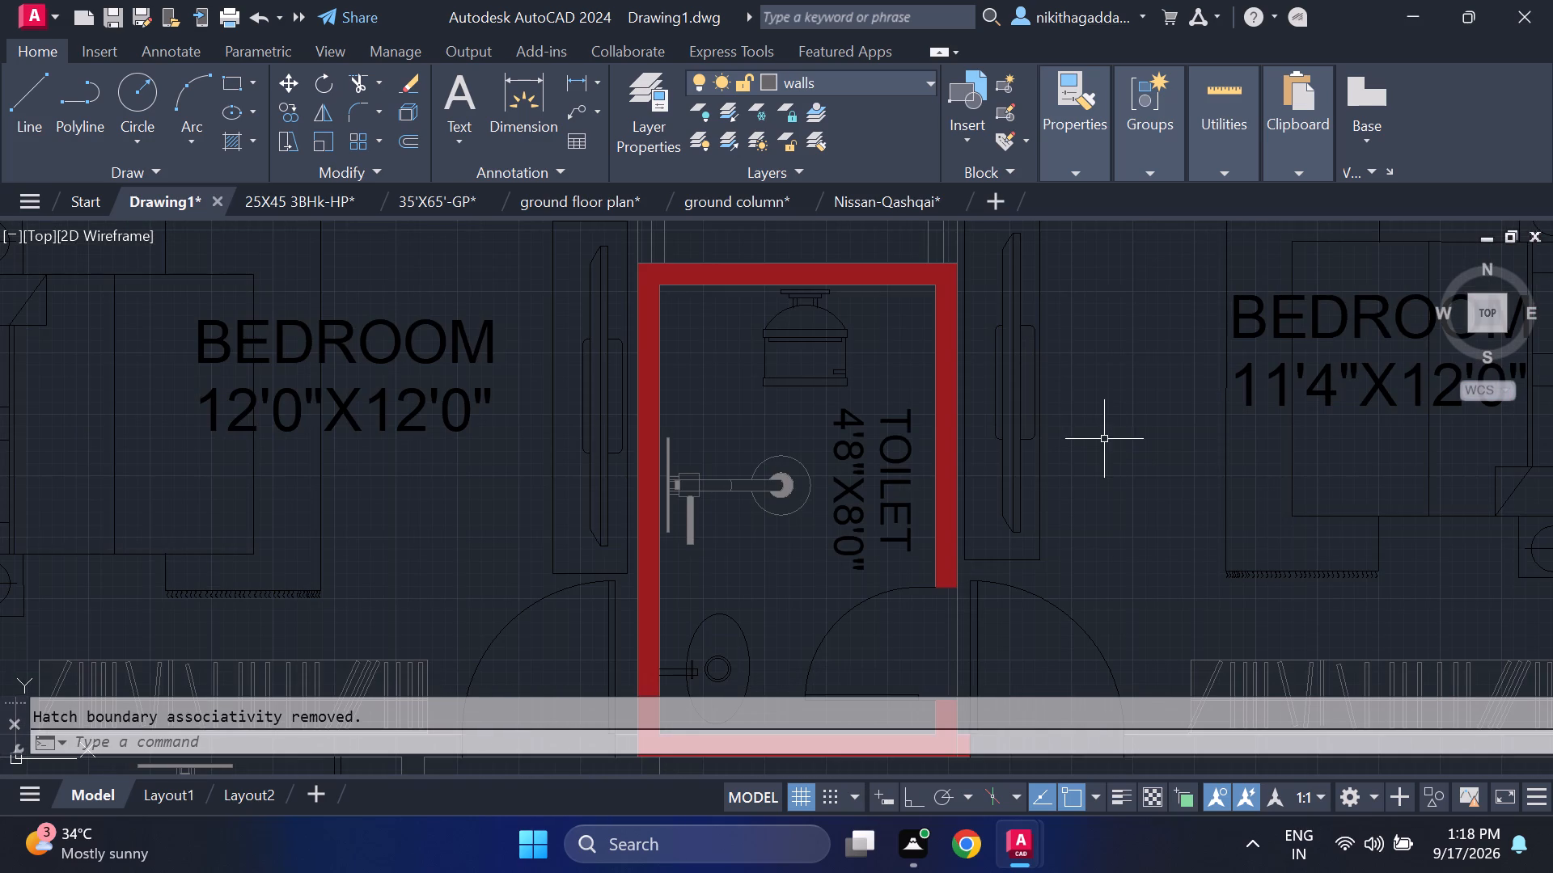
{"action": "scroll", "coordinate": [1018, 493], "scroll_direction": "down", "scroll_amount": 2}
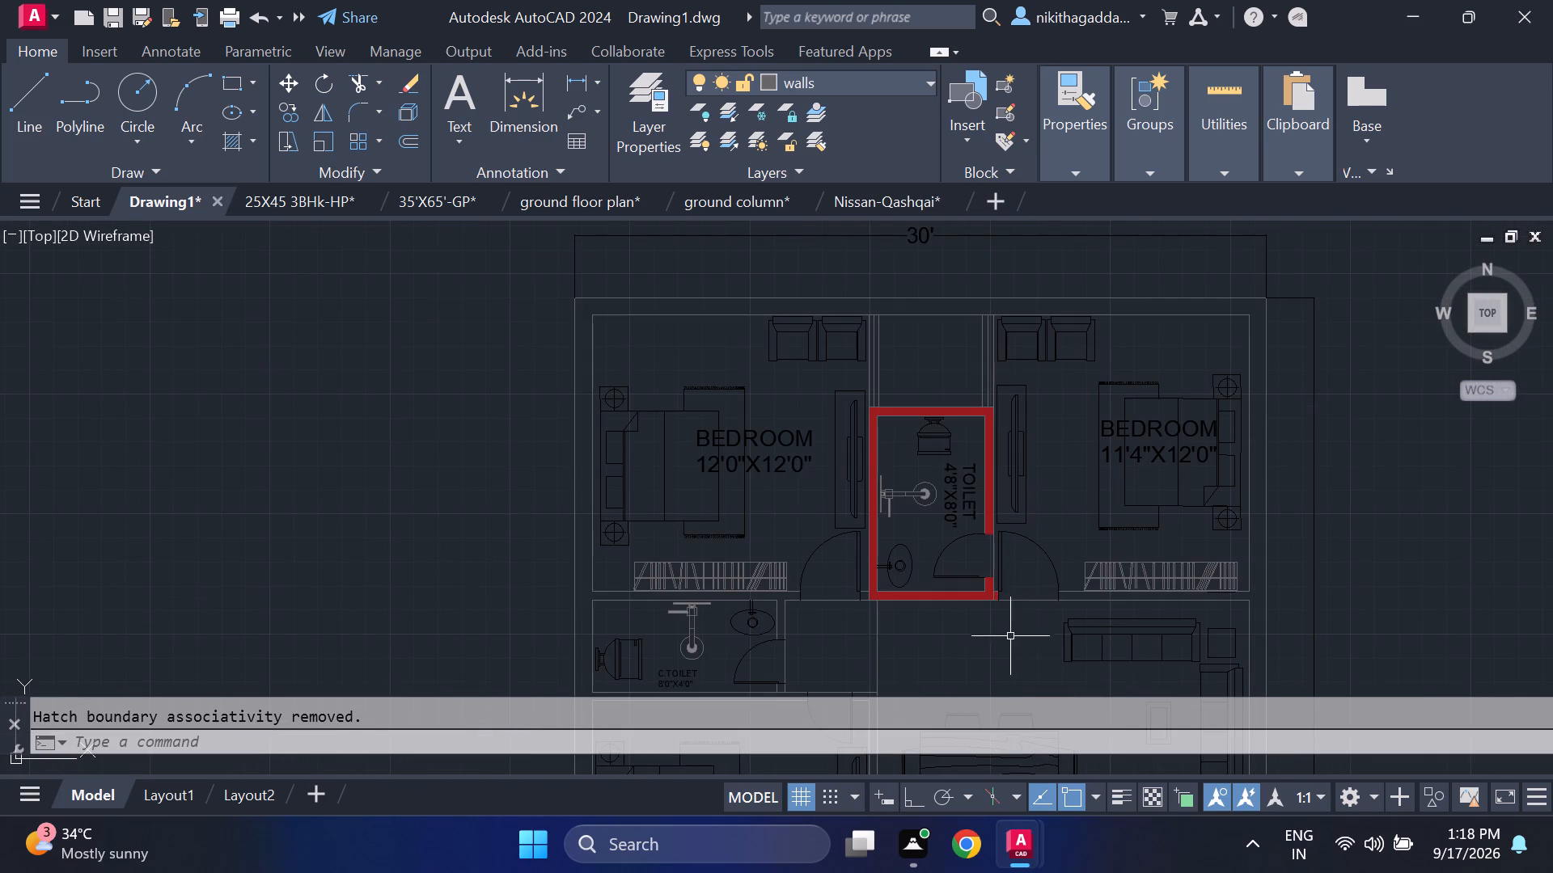
{"action": "scroll", "coordinate": [1002, 619], "scroll_direction": "up", "scroll_amount": 2}
{"action": "scroll", "coordinate": [1002, 618], "scroll_direction": "down", "scroll_amount": 1}
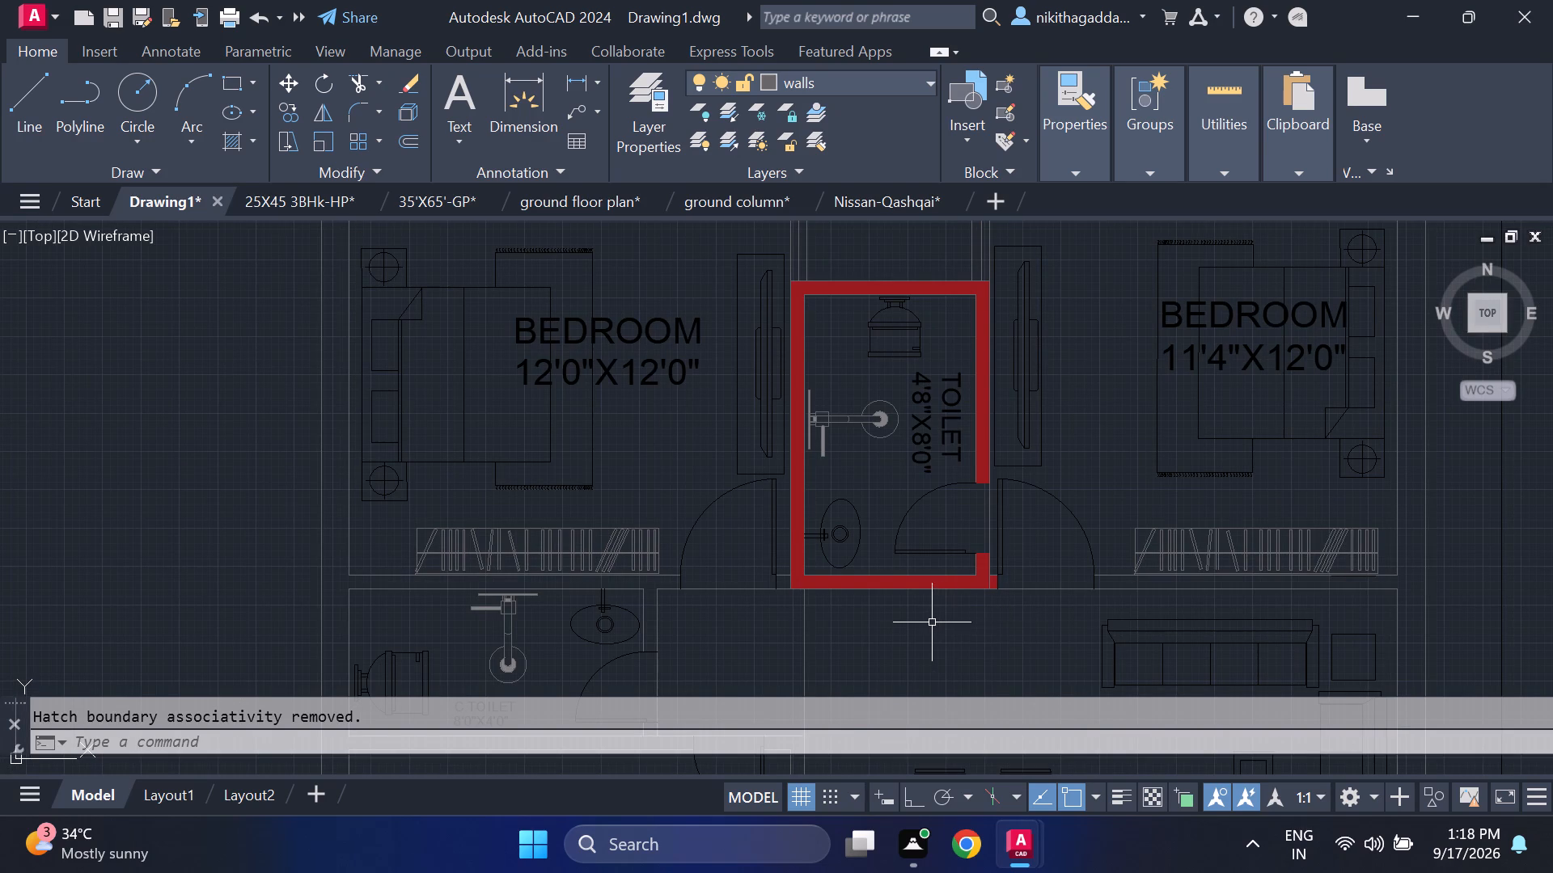
{"action": "middle_click_drag", "start_coordinate": [921, 620], "coordinate": [776, 740]}
{"action": "middle_click_drag", "start_coordinate": [919, 620], "coordinate": [852, 359]}
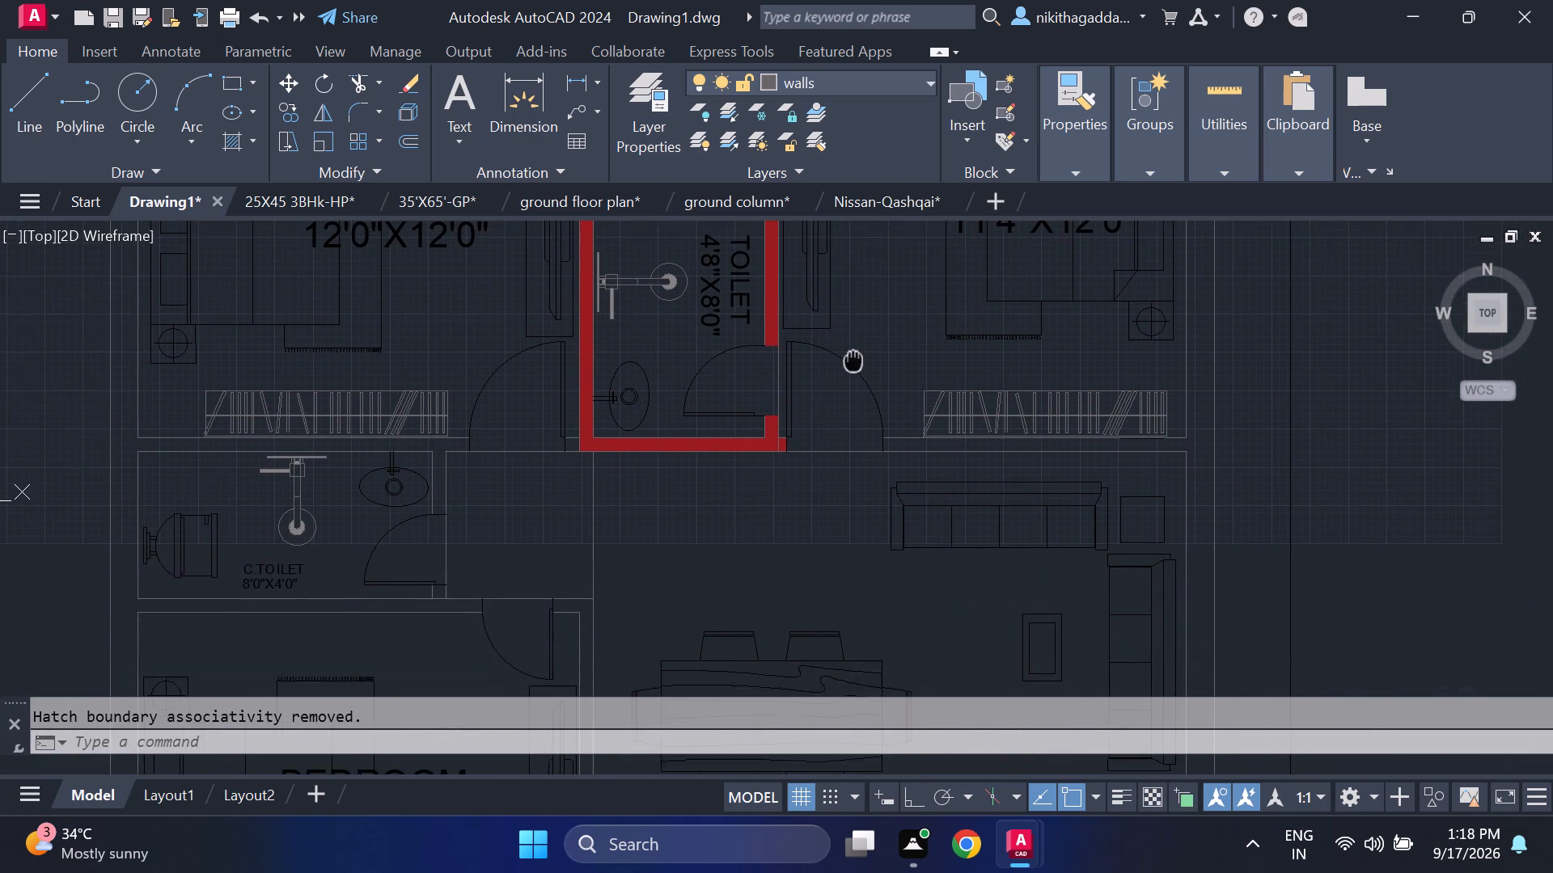
{"action": "middle_click_drag", "start_coordinate": [852, 359], "coordinate": [855, 372]}
{"action": "middle_click_drag", "start_coordinate": [918, 615], "coordinate": [914, 358]}
{"action": "middle_click_drag", "start_coordinate": [919, 355], "coordinate": [917, 356]}
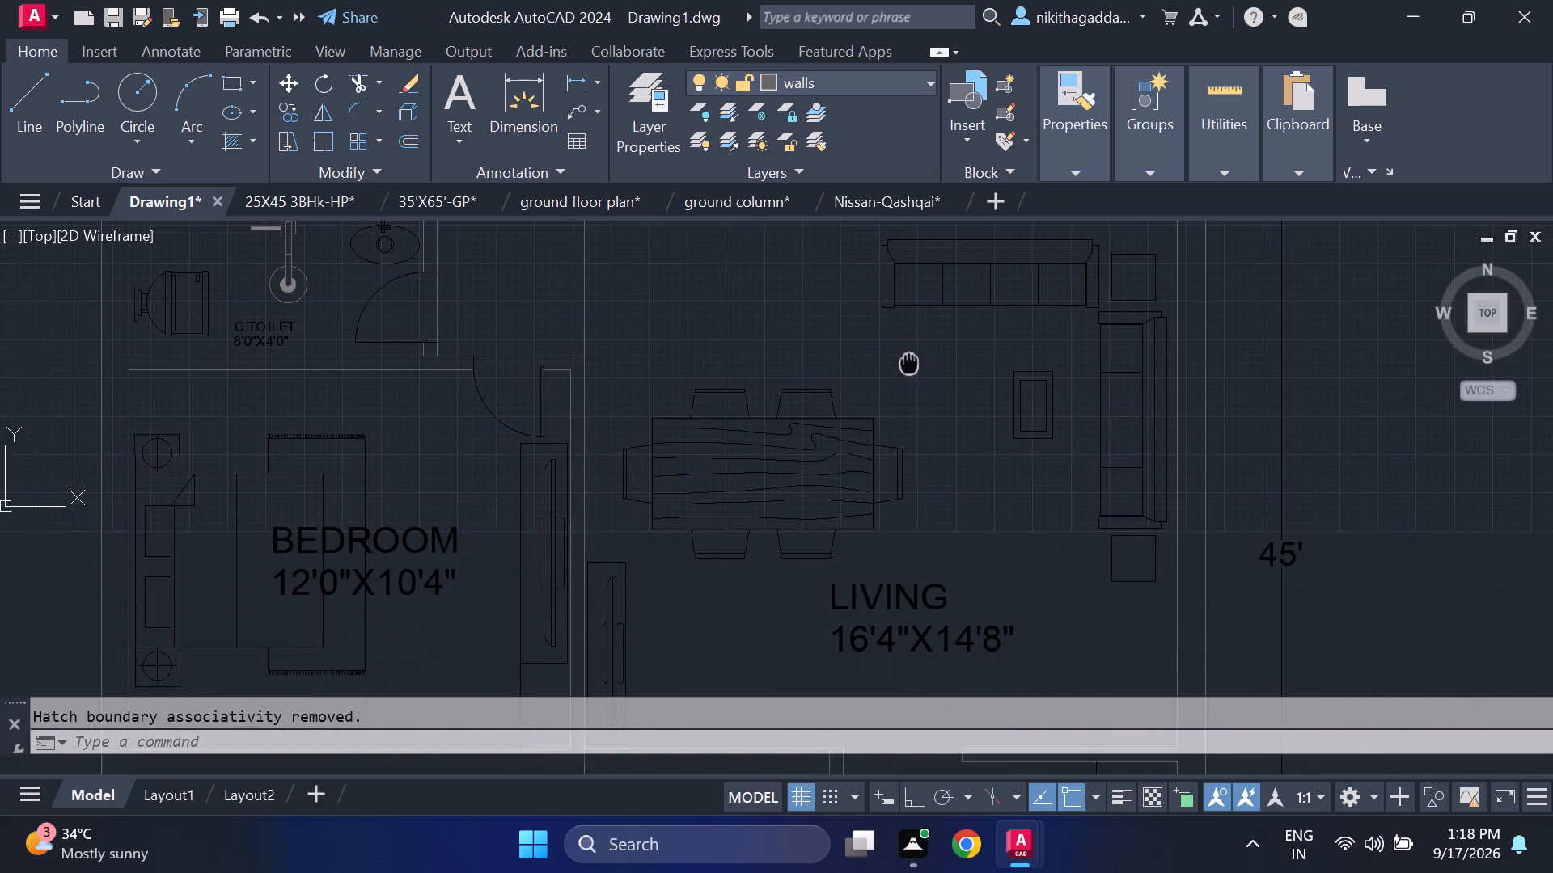
{"action": "middle_click_drag", "start_coordinate": [917, 356], "coordinate": [927, 351]}
{"action": "scroll", "coordinate": [816, 562], "scroll_direction": "down", "scroll_amount": 1}
{"action": "middle_click_drag", "start_coordinate": [743, 613], "coordinate": [800, 514]}
{"action": "scroll", "coordinate": [738, 555], "scroll_direction": "up", "scroll_amount": 3}
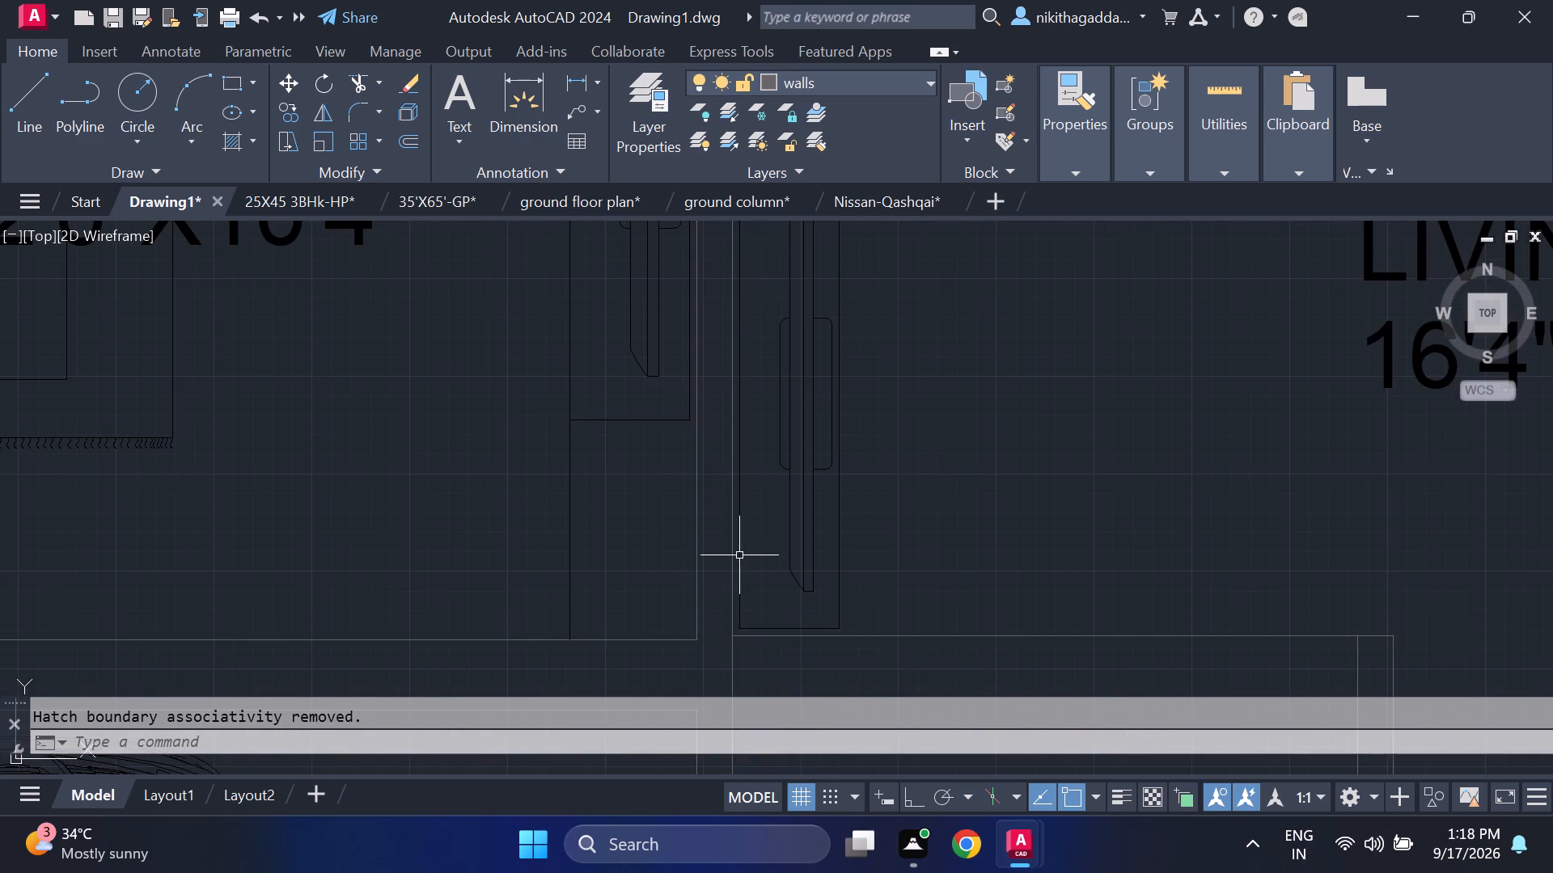
Examine the walls and fixtures from the 12'0"X10'4" BEDROOM and LIVING down through the PORCH, FOYER, TOILET and WASH.
{"action": "scroll", "coordinate": [734, 563], "scroll_direction": "down", "scroll_amount": 1}
{"action": "scroll", "coordinate": [704, 574], "scroll_direction": "up", "scroll_amount": 2}
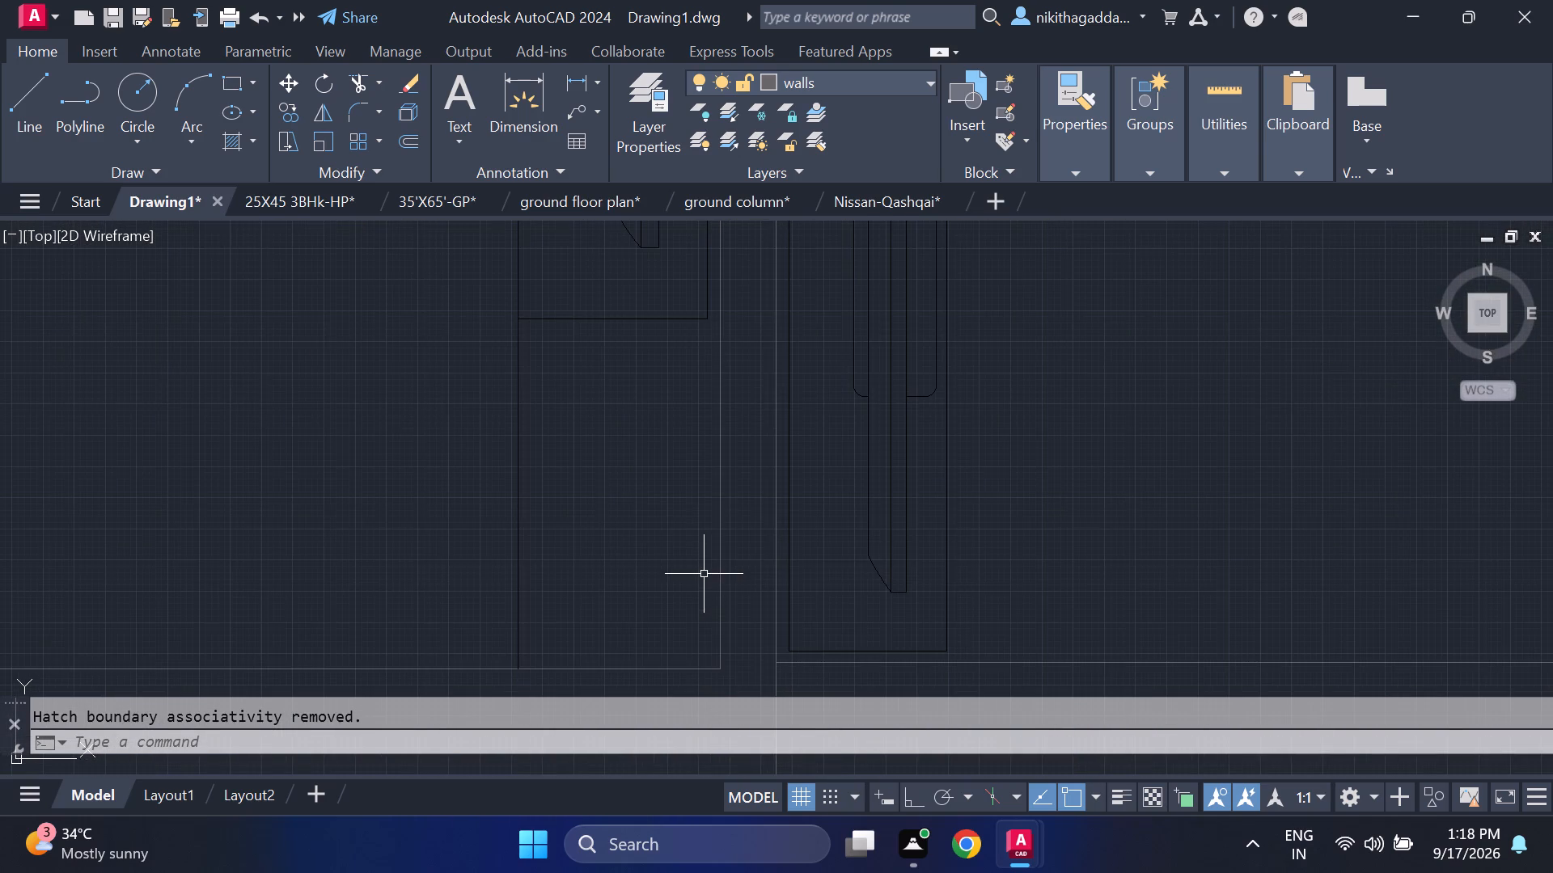
{"action": "scroll", "coordinate": [672, 520], "scroll_direction": "down", "scroll_amount": 1}
{"action": "middle_click_drag", "start_coordinate": [705, 599], "coordinate": [712, 639]}
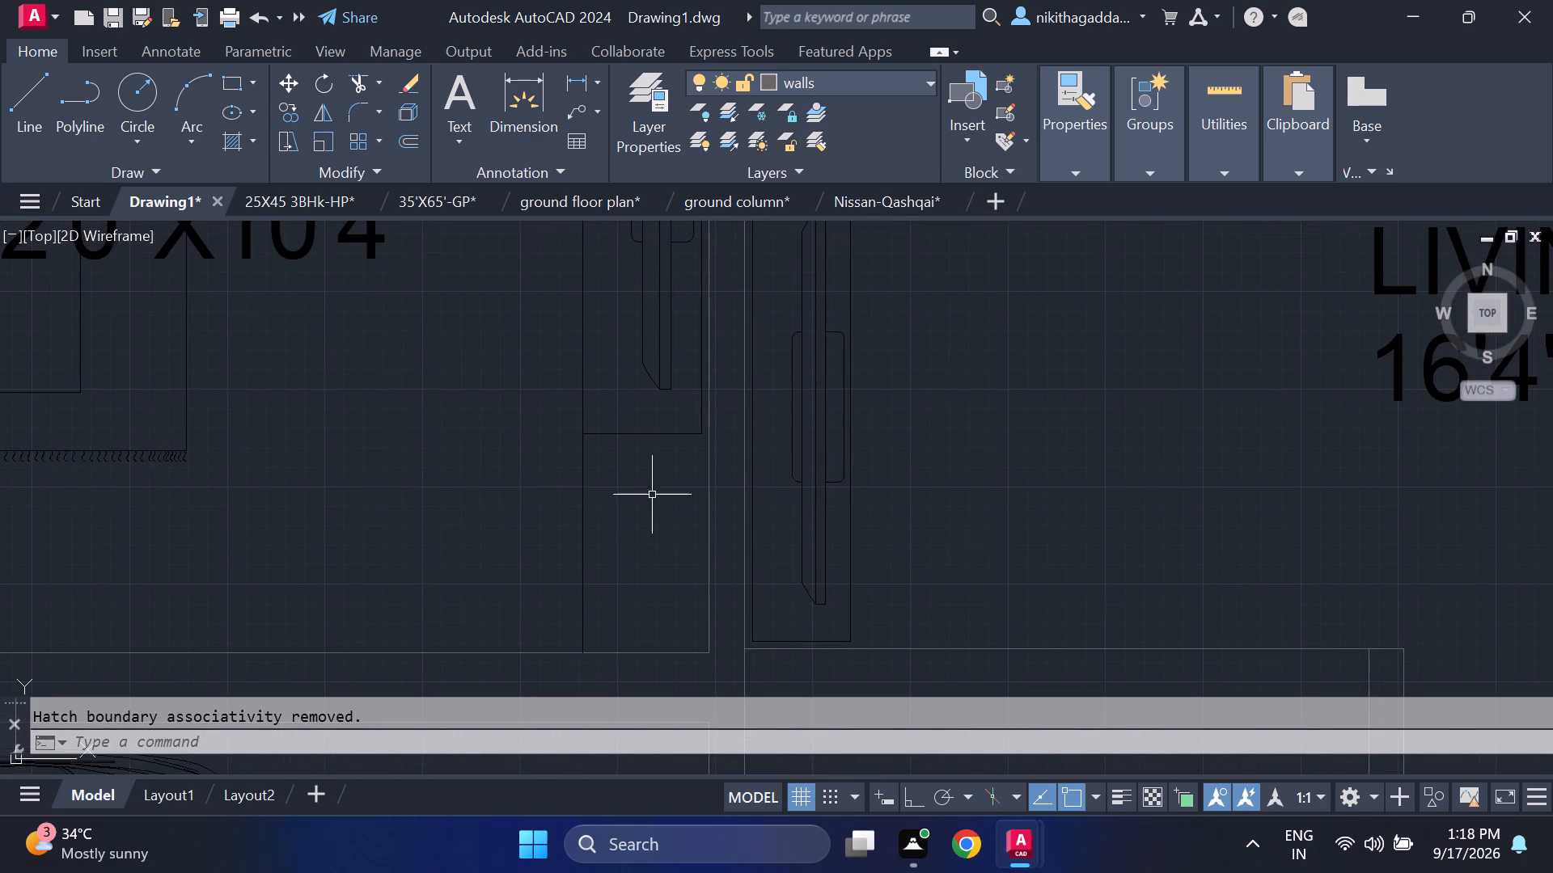
{"action": "scroll", "coordinate": [653, 492], "scroll_direction": "down", "scroll_amount": 2}
{"action": "scroll", "coordinate": [568, 496], "scroll_direction": "down", "scroll_amount": 1}
{"action": "middle_click_drag", "start_coordinate": [519, 507], "coordinate": [525, 487]}
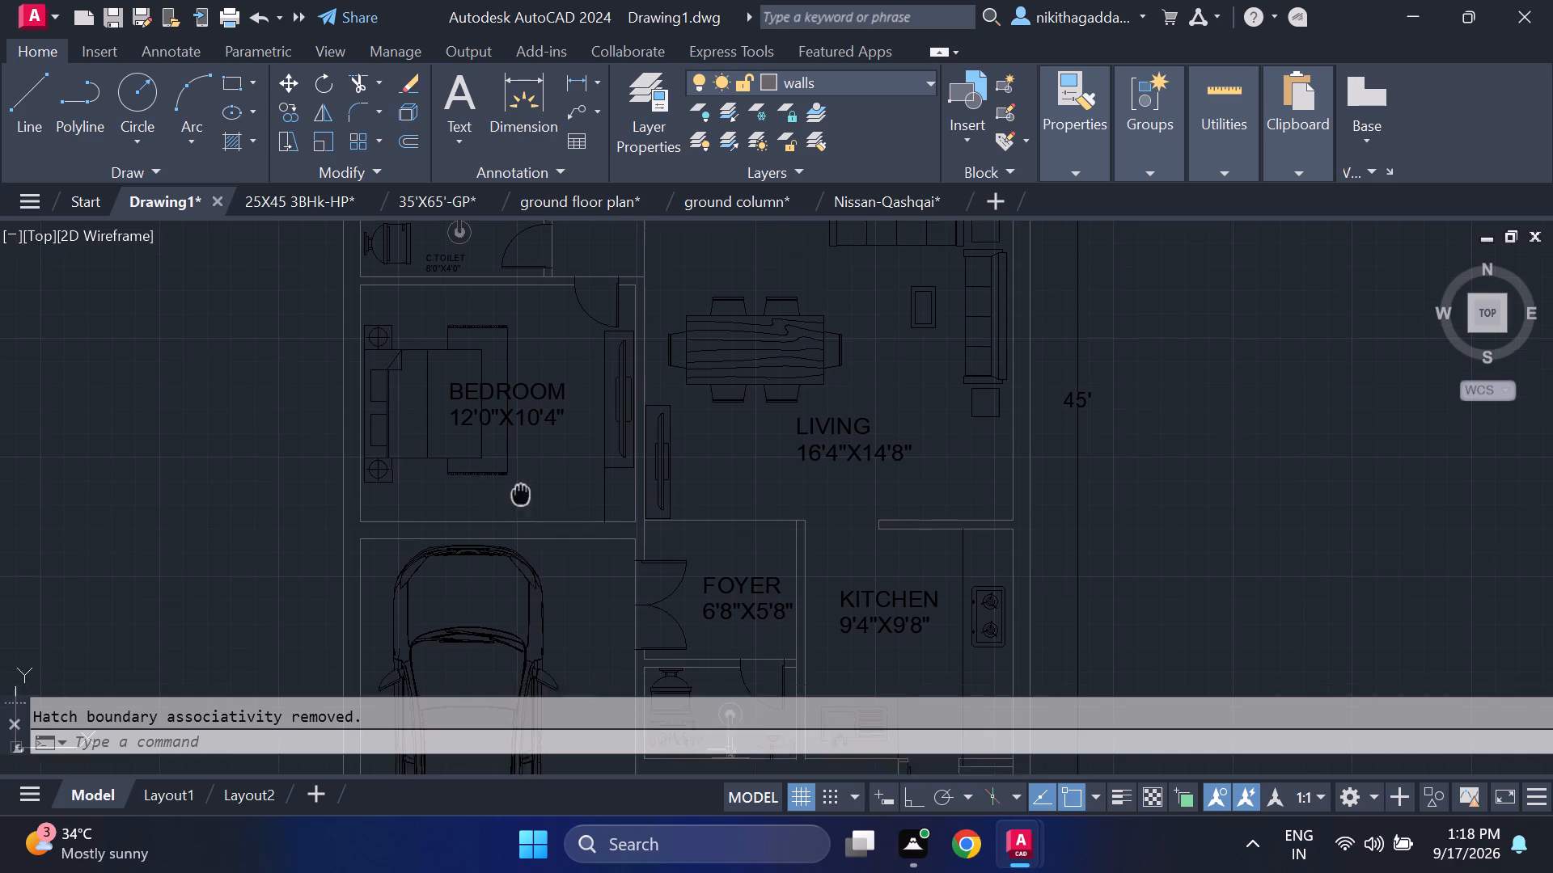
{"action": "middle_click_drag", "start_coordinate": [525, 487], "coordinate": [561, 389]}
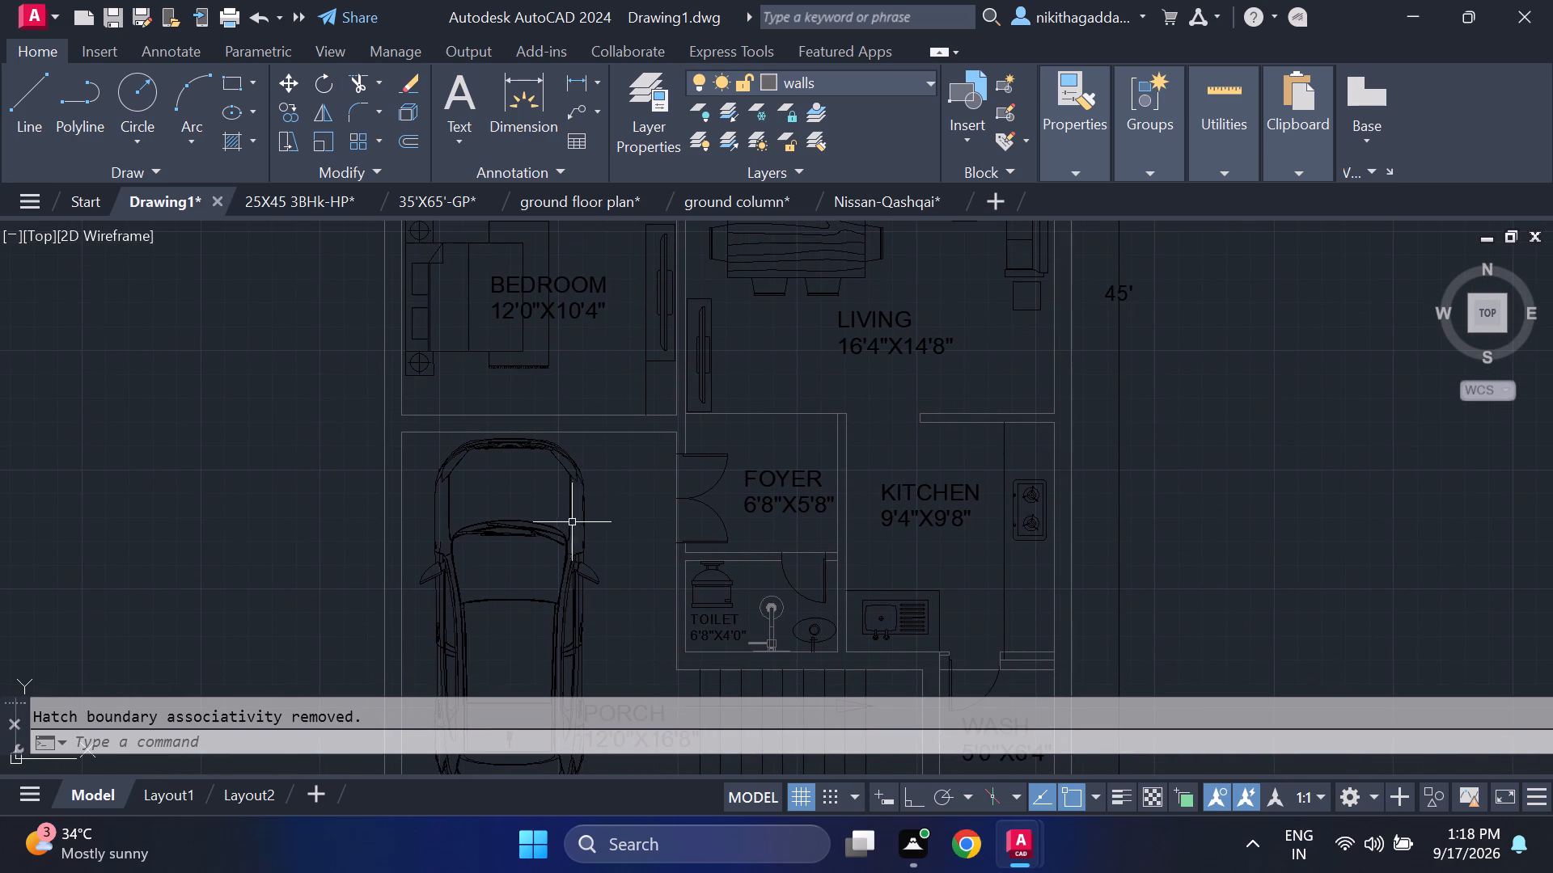
{"action": "scroll", "coordinate": [680, 331], "scroll_direction": "up", "scroll_amount": 4}
{"action": "scroll", "coordinate": [672, 424], "scroll_direction": "down", "scroll_amount": 5}
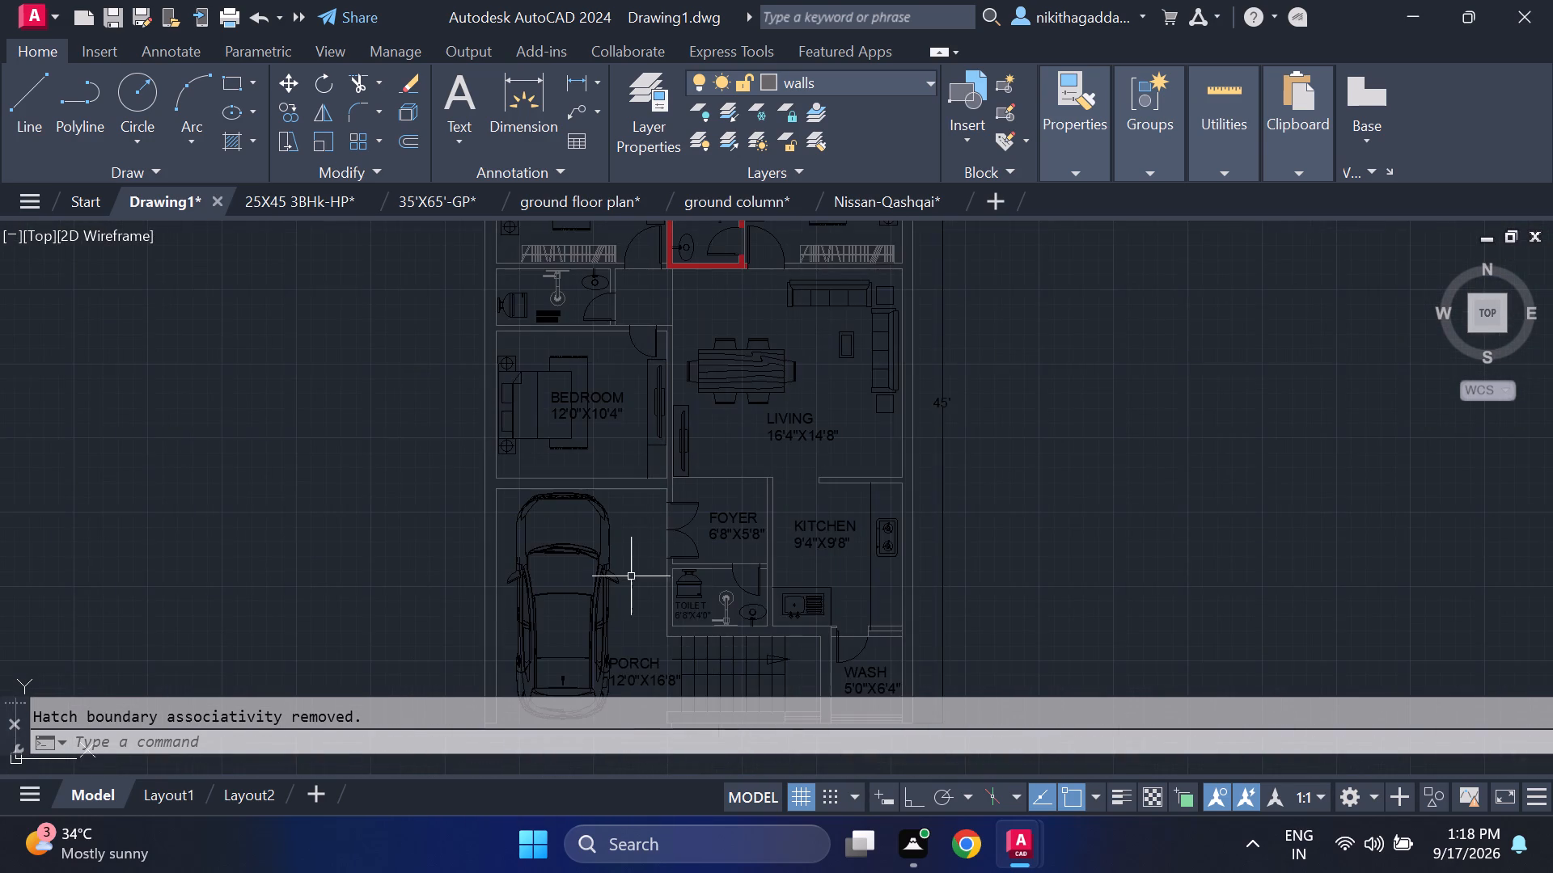
{"action": "middle_click_drag", "start_coordinate": [628, 580], "coordinate": [648, 424]}
{"action": "scroll", "coordinate": [649, 428], "scroll_direction": "up", "scroll_amount": 2}
{"action": "scroll", "coordinate": [654, 446], "scroll_direction": "down", "scroll_amount": 1}
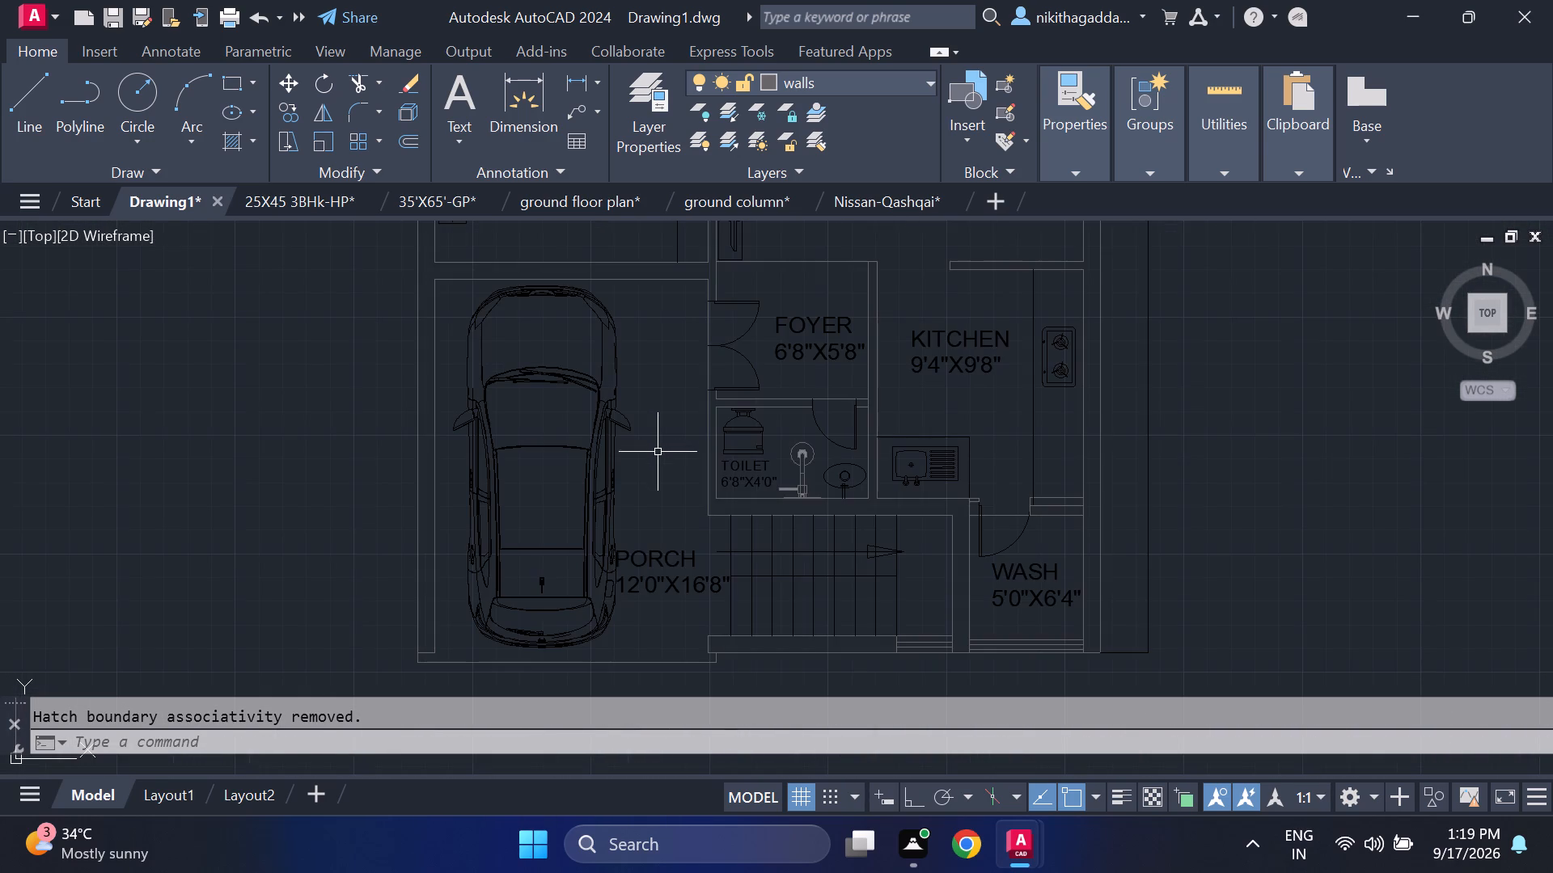
{"action": "middle_click_drag", "start_coordinate": [839, 542], "coordinate": [822, 593]}
Move the shower fixture in the 6'8"X4'0" TOILET slightly upward, clear of the room's lower wall line.
{"action": "scroll", "coordinate": [739, 467], "scroll_direction": "up", "scroll_amount": 2}
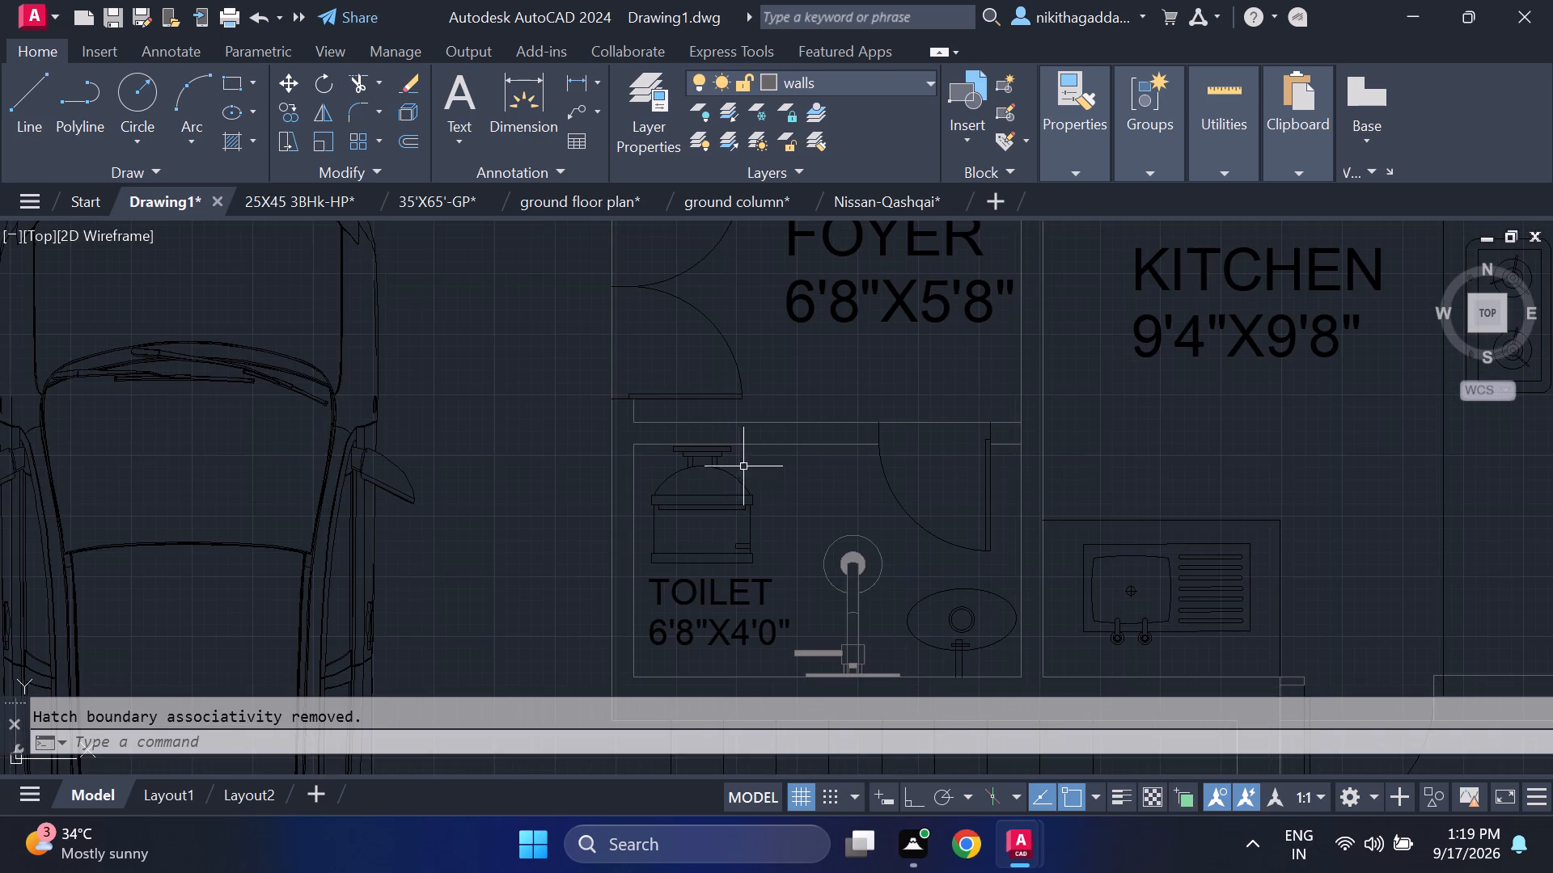
{"action": "scroll", "coordinate": [700, 424], "scroll_direction": "up", "scroll_amount": 4}
{"action": "scroll", "coordinate": [719, 496], "scroll_direction": "down", "scroll_amount": 4}
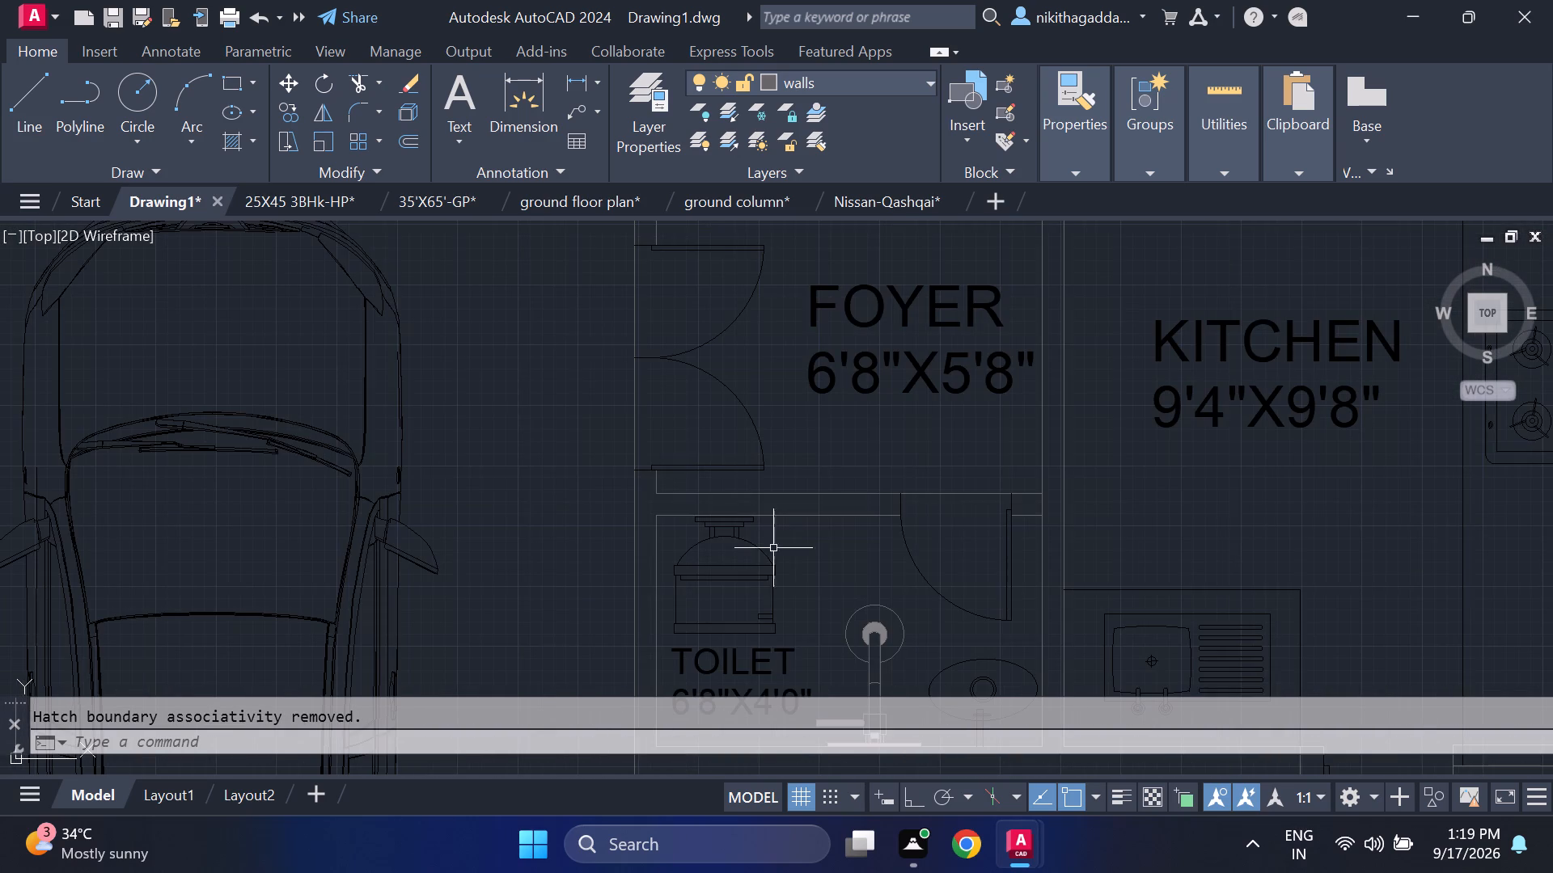
{"action": "middle_click_drag", "start_coordinate": [957, 525], "coordinate": [881, 369]}
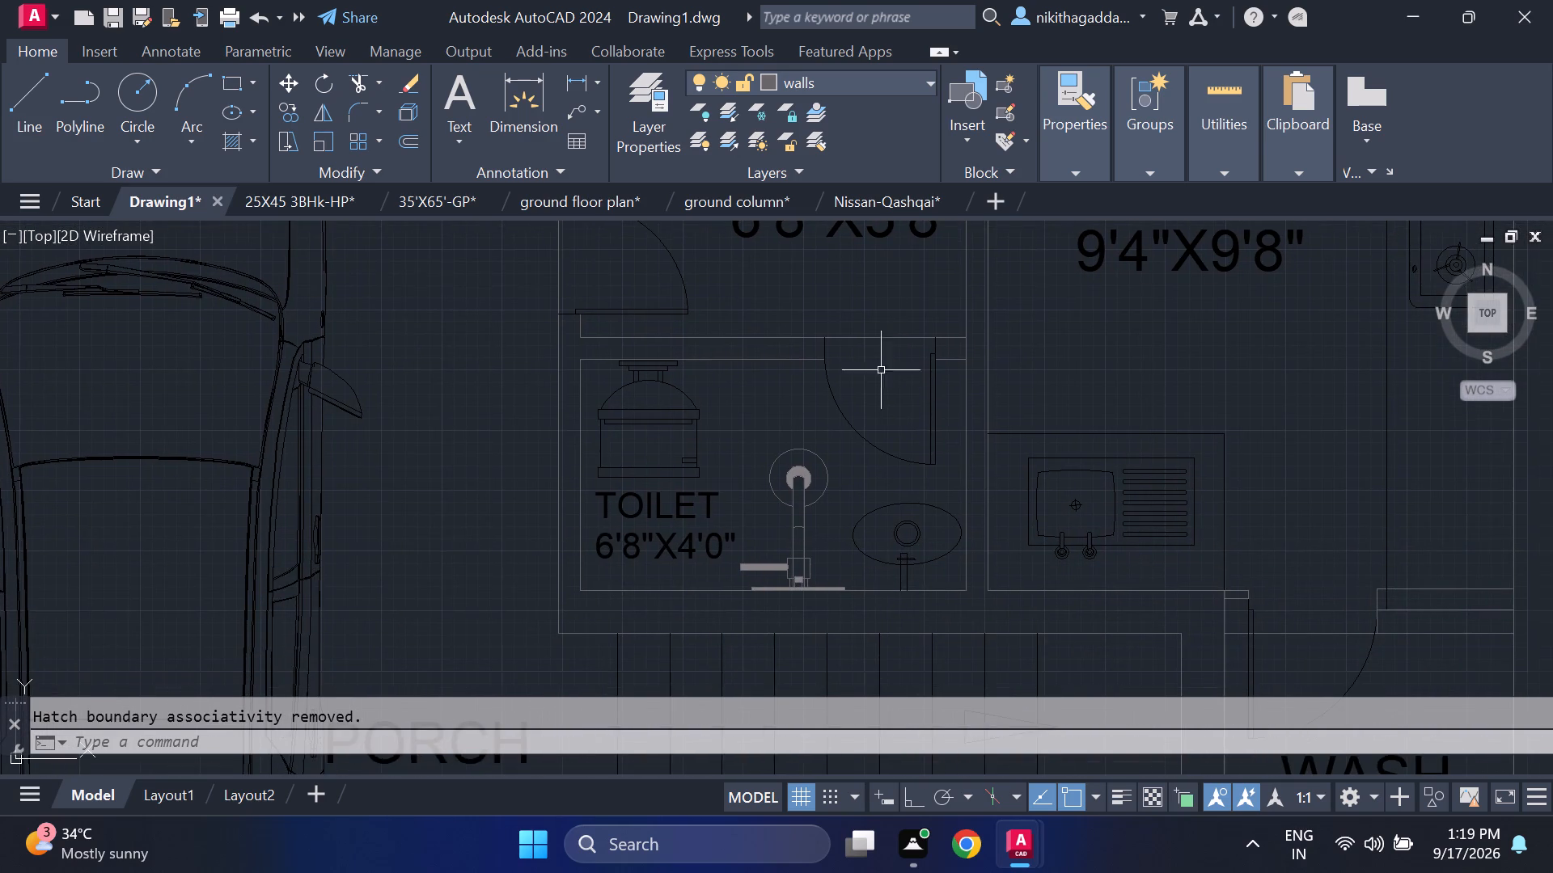
{"action": "scroll", "coordinate": [806, 639], "scroll_direction": "up", "scroll_amount": 2}
{"action": "left_click_drag", "start_coordinate": [833, 408], "coordinate": [815, 420]}
{"action": "left_click", "coordinate": [689, 493]}
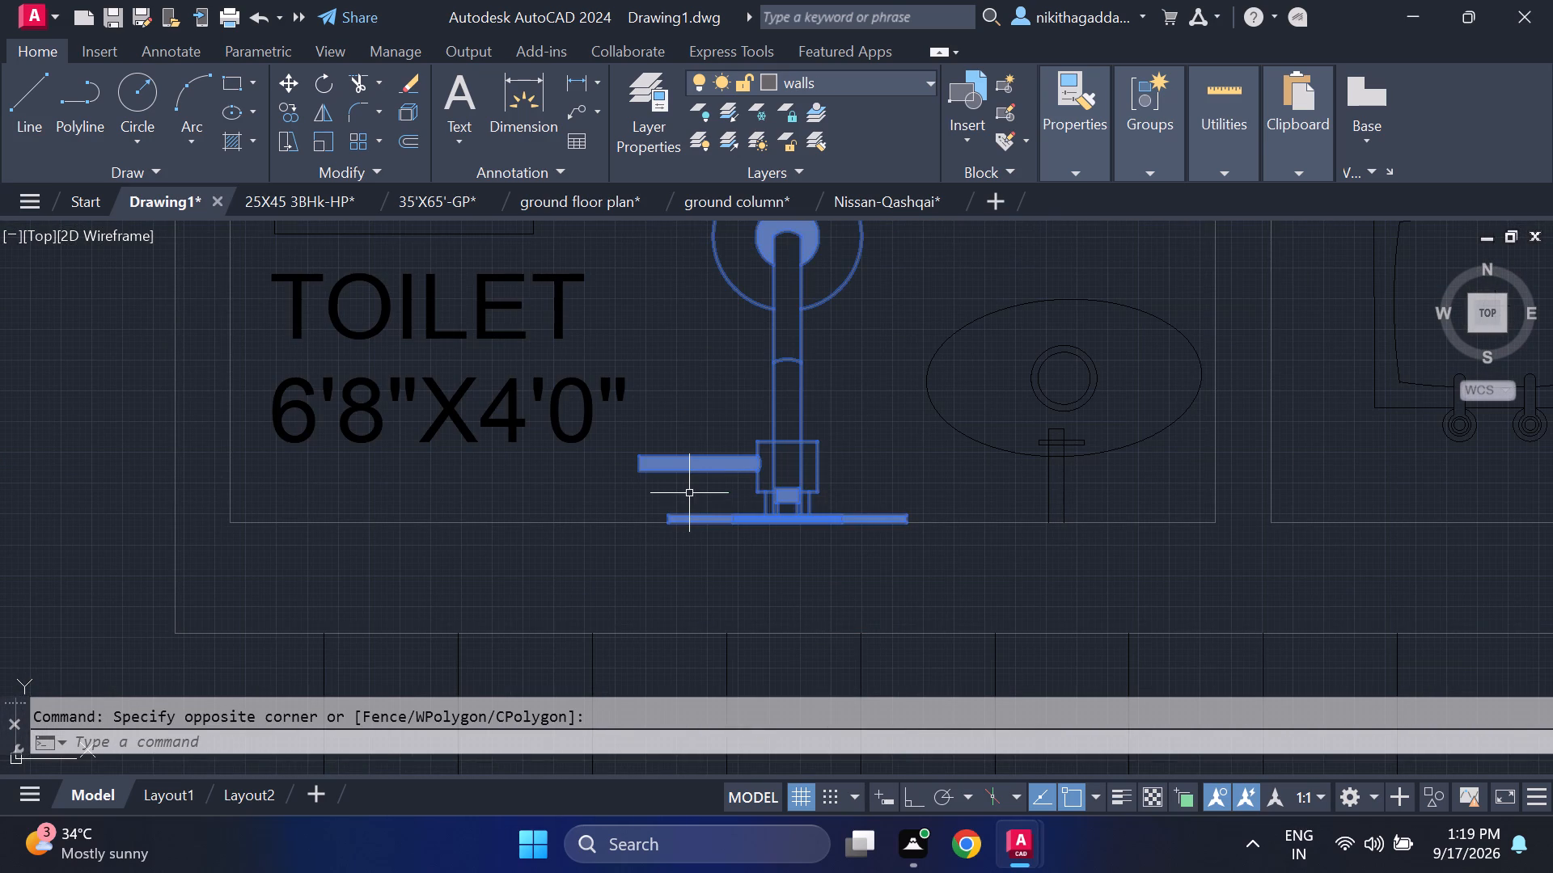
{"action": "key", "text": "m"}
{"action": "key", "text": "Return"}
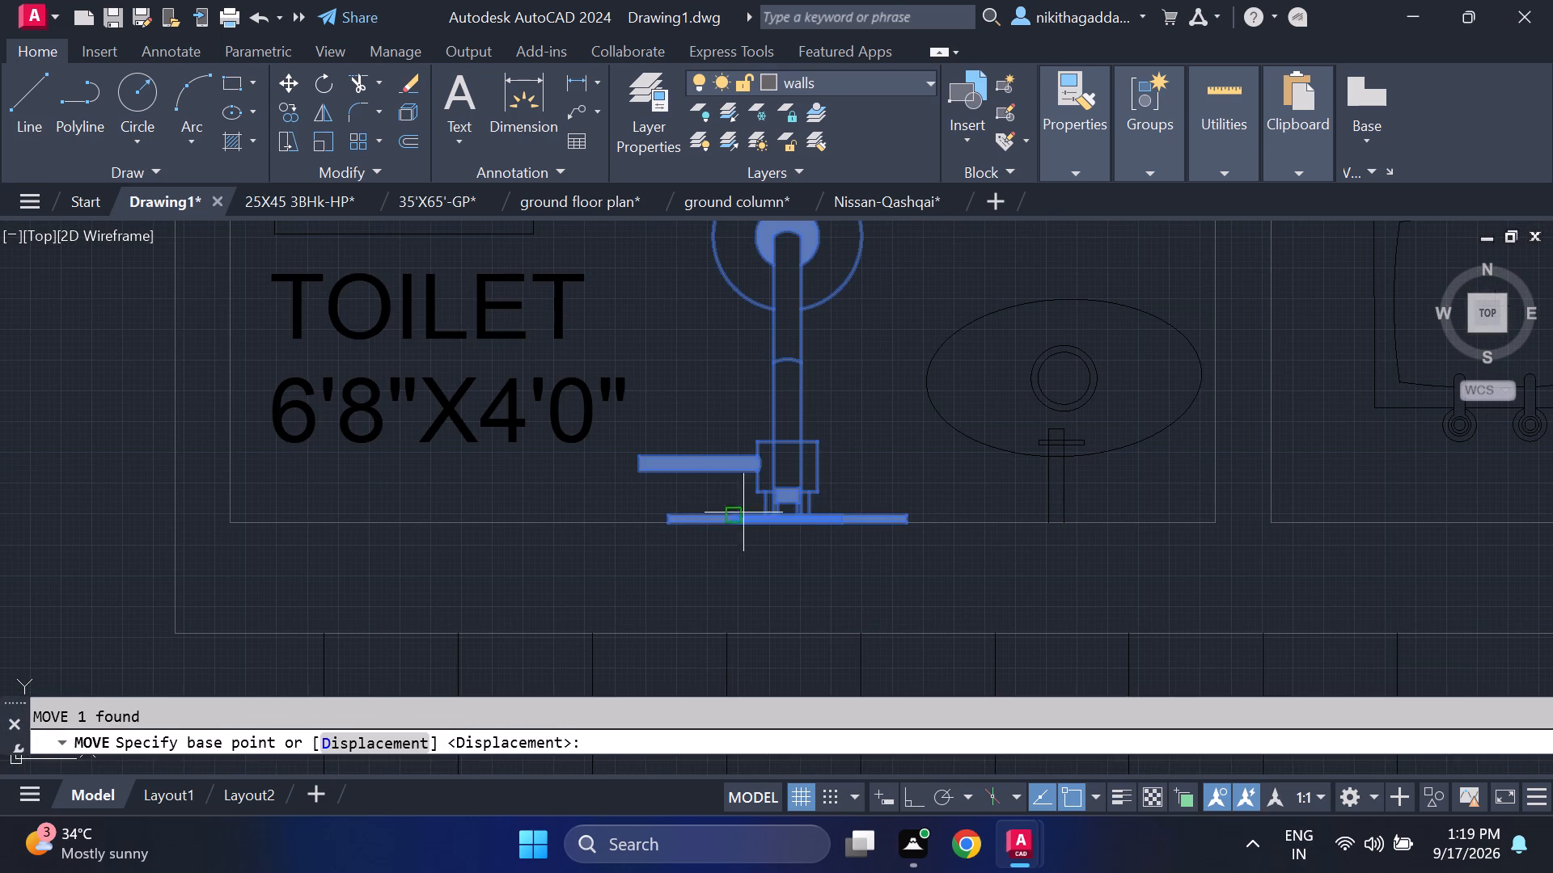
{"action": "left_click", "coordinate": [781, 520]}
{"action": "left_click", "coordinate": [779, 500]}
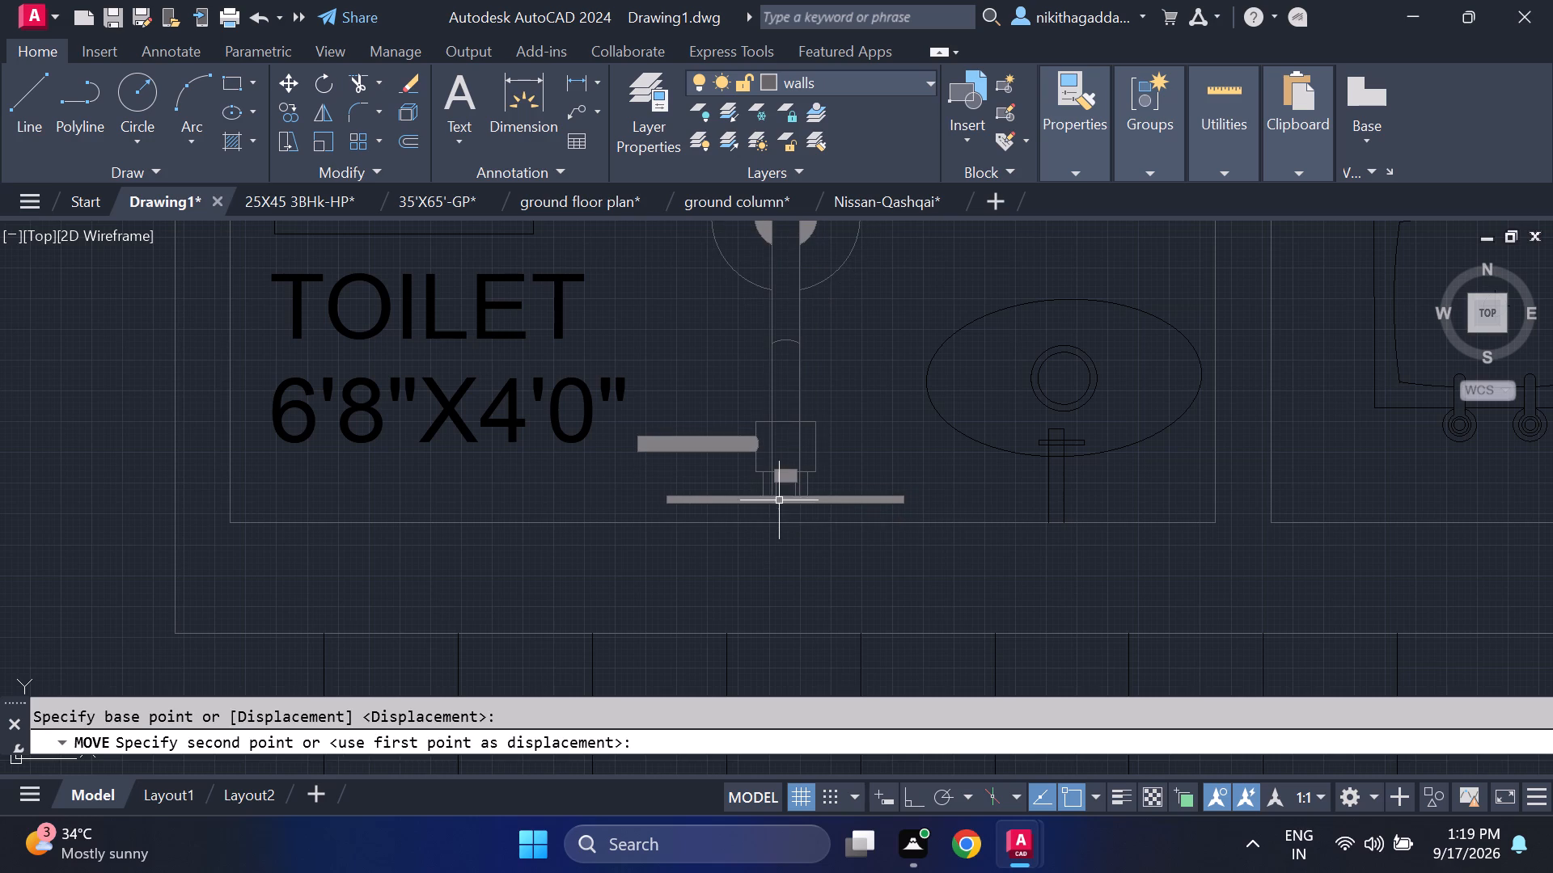
Draw a line across the wall thickness to close the wall end left of the 6'8"X4'0" TOILET door opening.
{"action": "scroll", "coordinate": [1072, 450], "scroll_direction": "down", "scroll_amount": 2}
{"action": "middle_click_drag", "start_coordinate": [1051, 420], "coordinate": [1029, 545]}
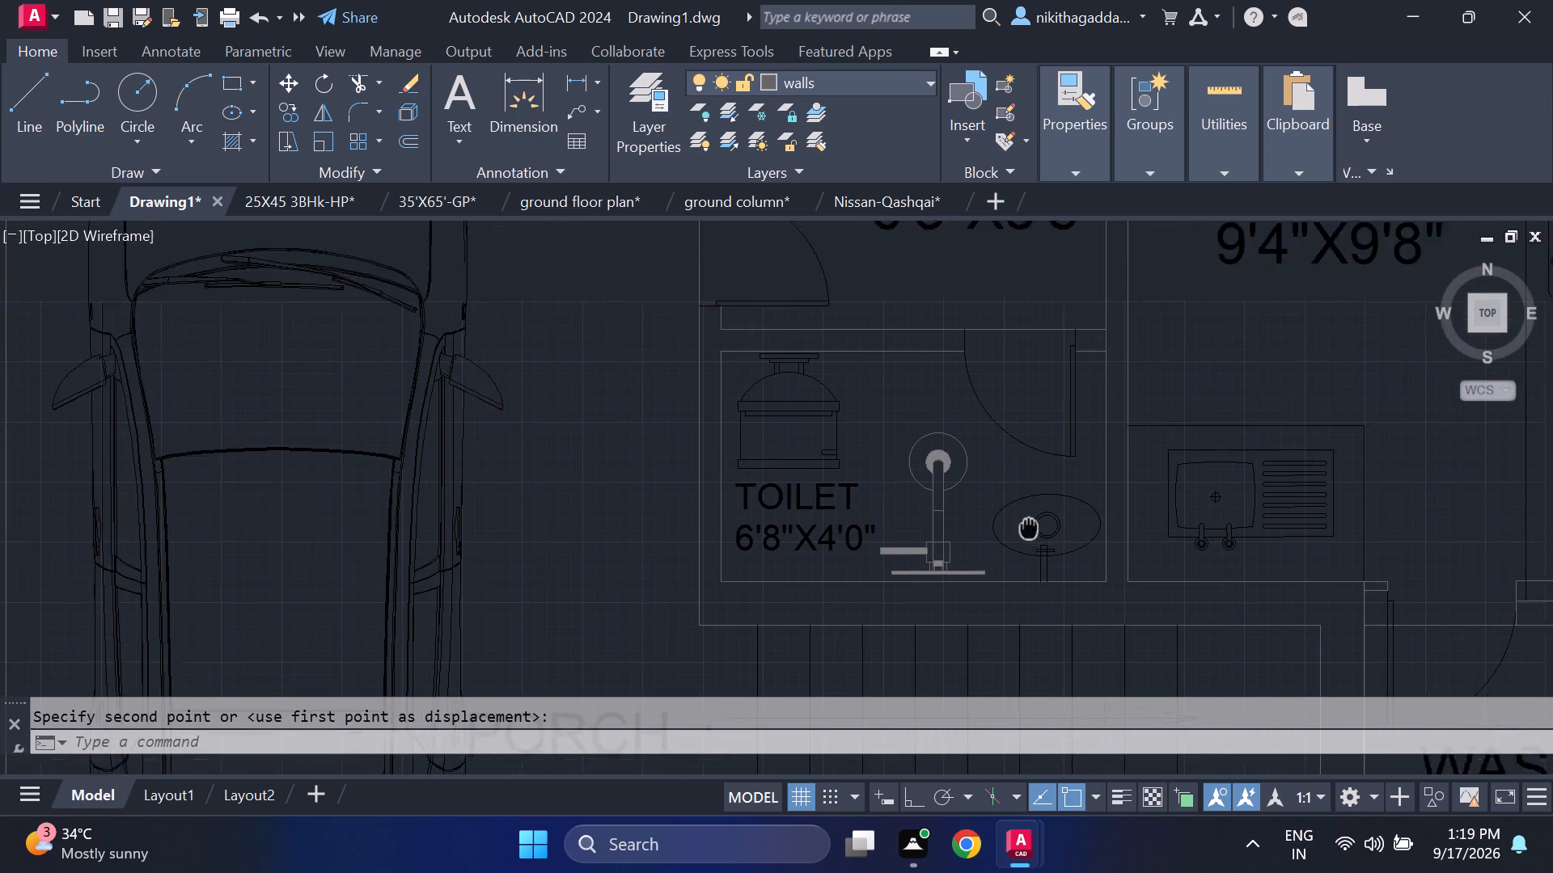
{"action": "middle_click_drag", "start_coordinate": [1029, 545], "coordinate": [1033, 610]}
{"action": "key", "text": "l"}
{"action": "key", "text": "Return"}
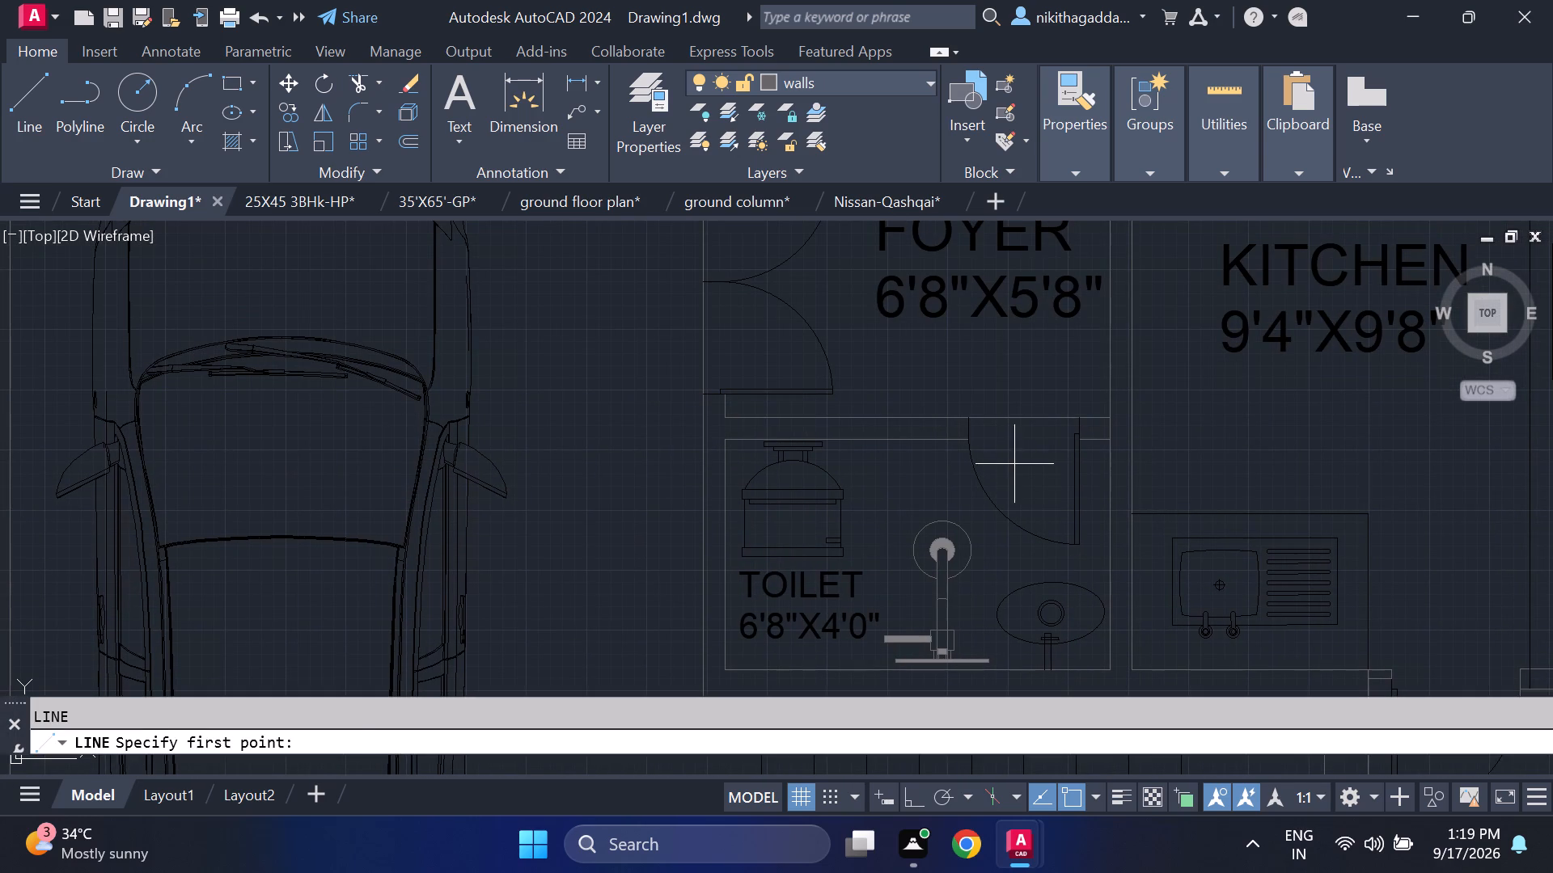
{"action": "left_click", "coordinate": [977, 448]}
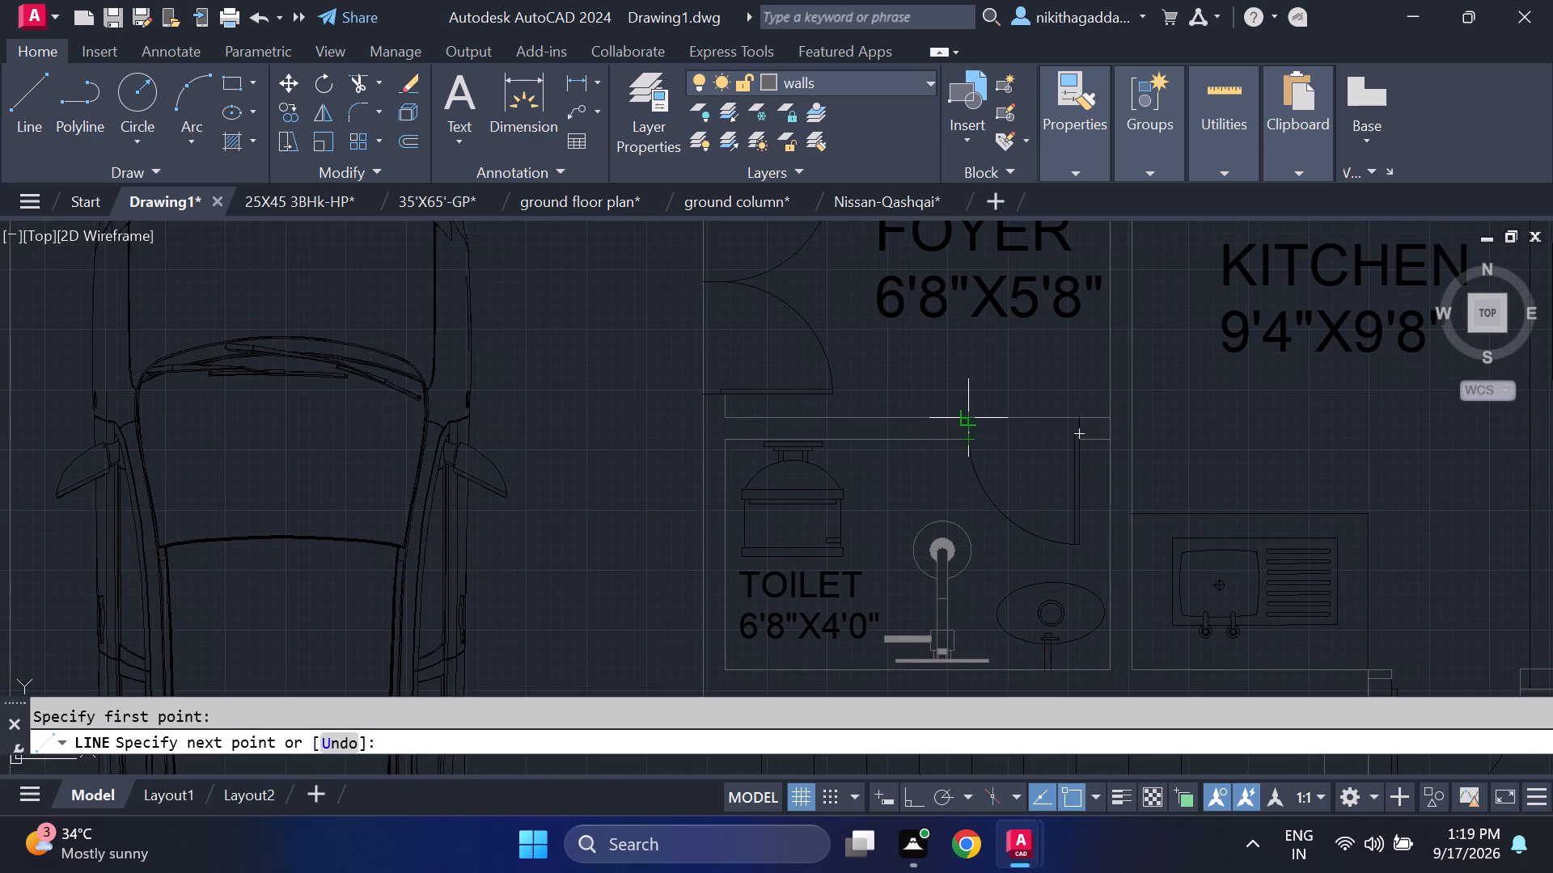
{"action": "left_click", "coordinate": [974, 419]}
{"action": "key", "text": "Escape"}
Draw a line across the wall thickness to close the short wall end right of the 6'8"X4'0" TOILET door opening.
{"action": "key", "text": "space"}
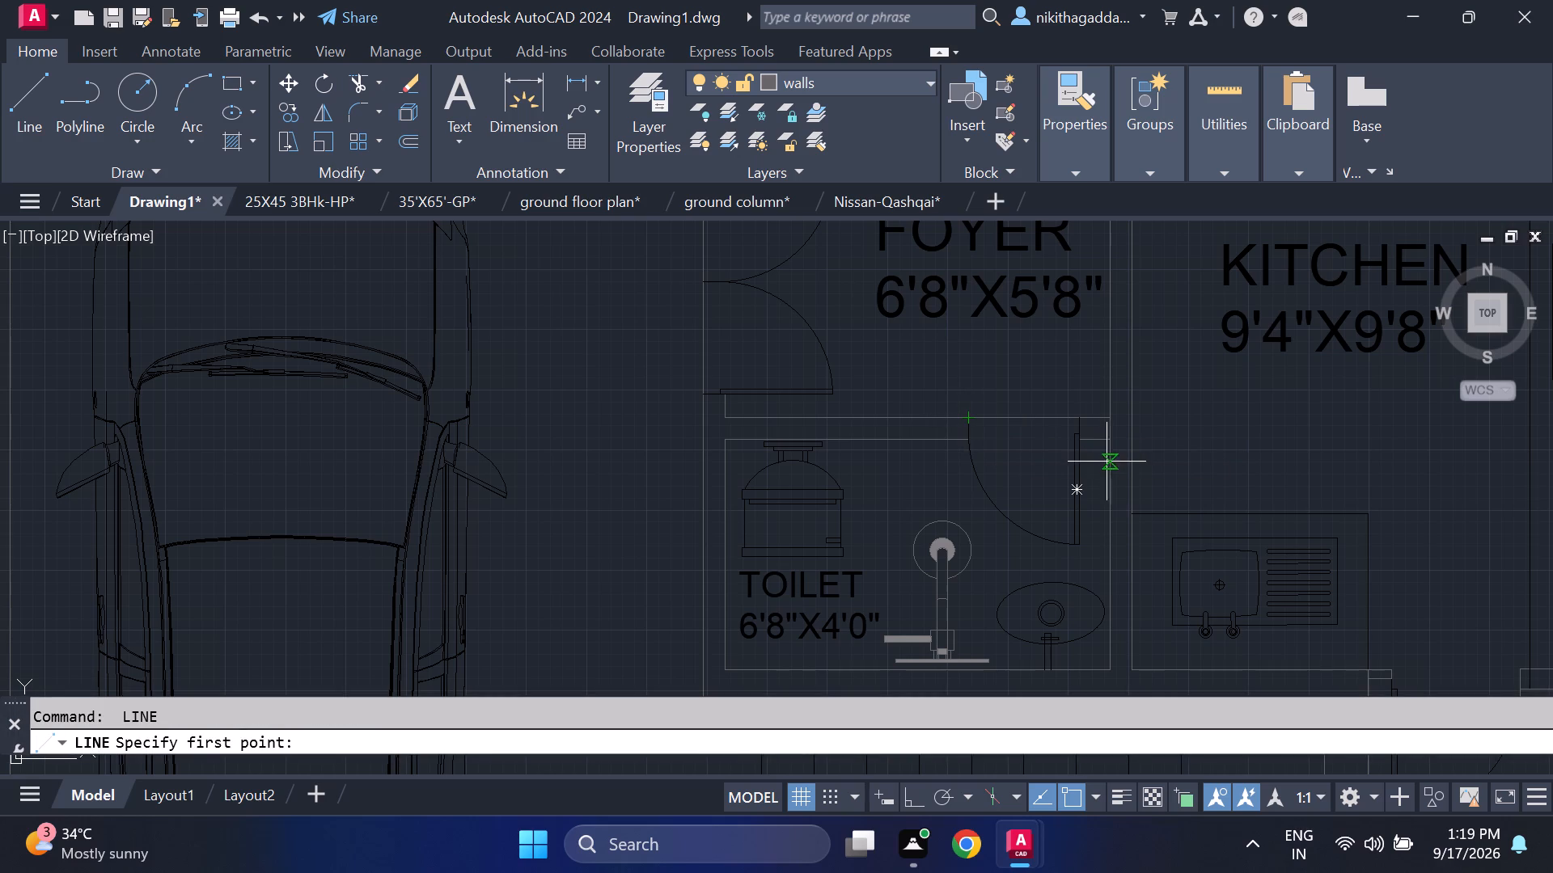
{"action": "left_click", "coordinate": [1081, 446]}
{"action": "left_click", "coordinate": [1085, 419]}
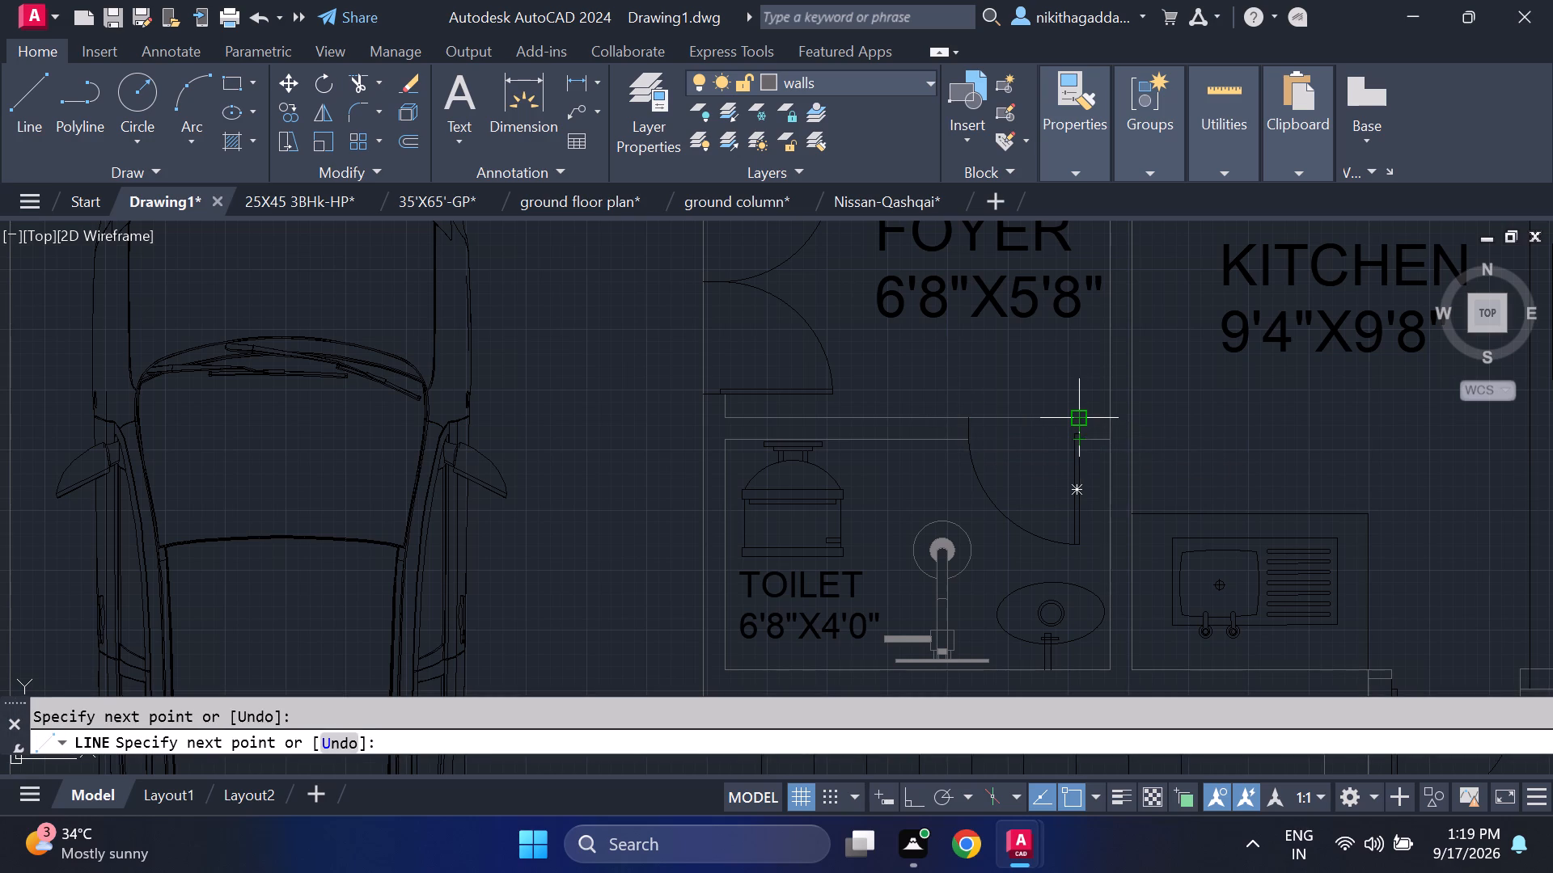
{"action": "key", "text": "Escape"}
Draw a line across the wall thickness to close the wall end below the FOYER double-door opening.
{"action": "scroll", "coordinate": [1104, 475], "scroll_direction": "down", "scroll_amount": 3}
{"action": "scroll", "coordinate": [1027, 425], "scroll_direction": "up", "scroll_amount": 3}
{"action": "key", "text": "l"}
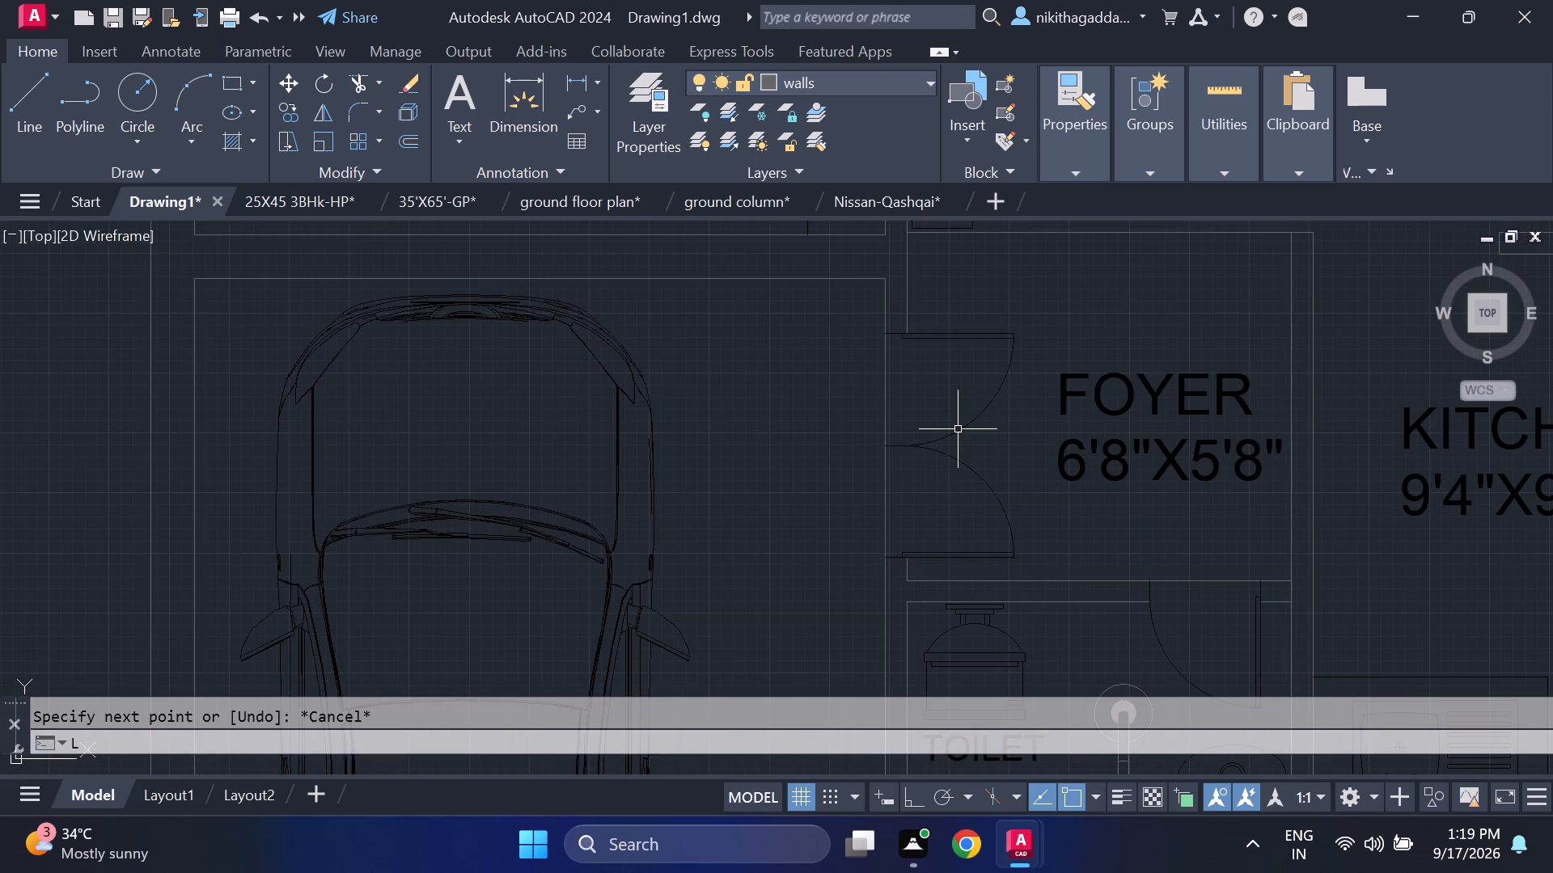
{"action": "key", "text": "Return"}
{"action": "scroll", "coordinate": [882, 593], "scroll_direction": "up", "scroll_amount": 2}
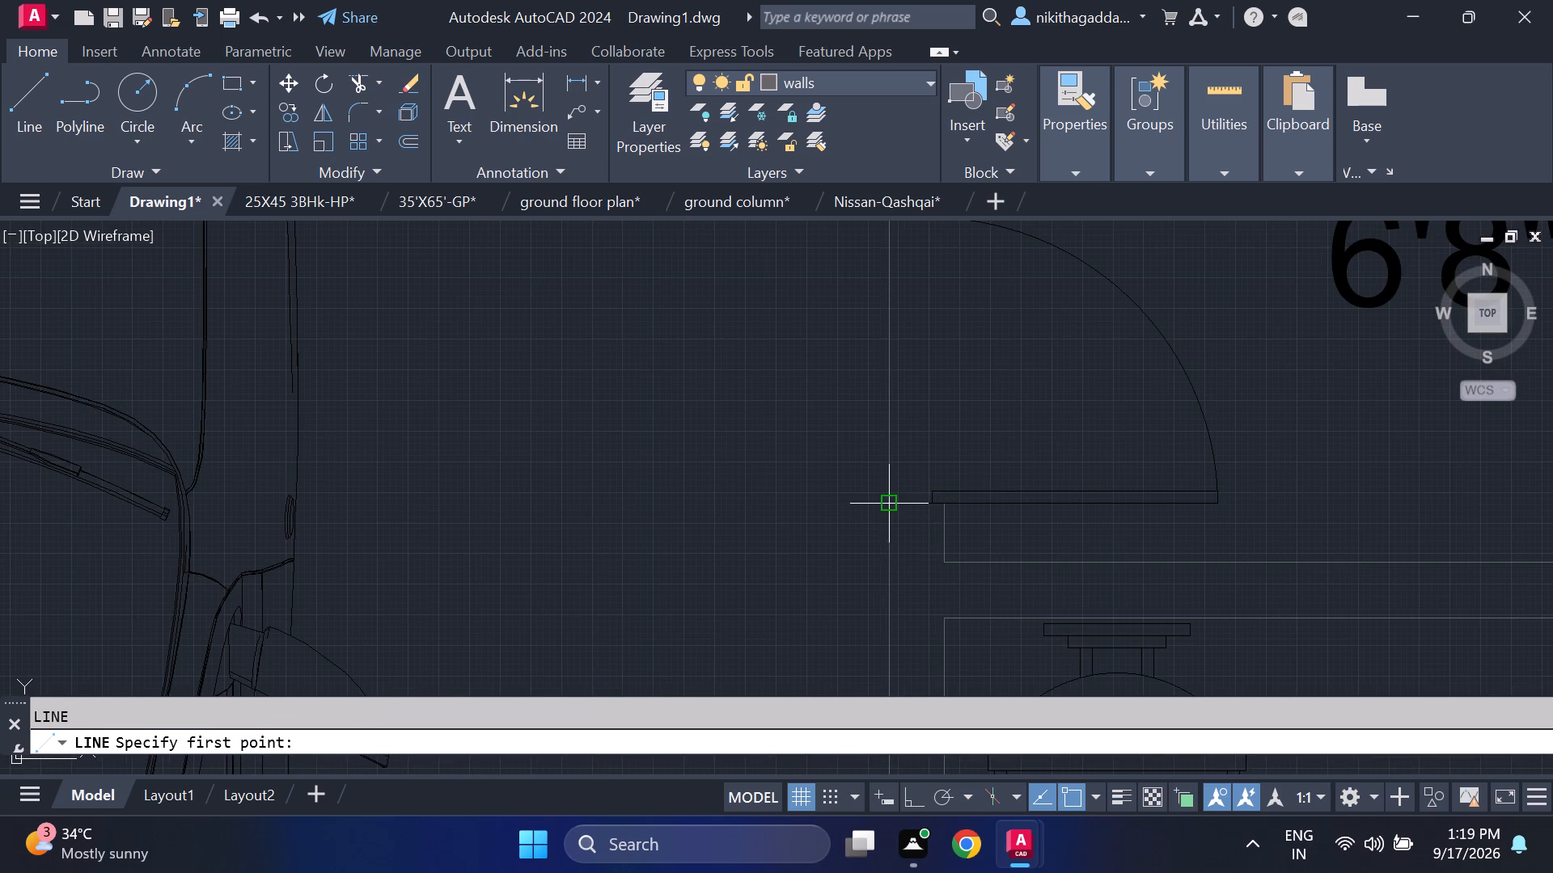
{"action": "left_click", "coordinate": [891, 508]}
{"action": "left_click", "coordinate": [952, 506]}
{"action": "key", "text": "Escape"}
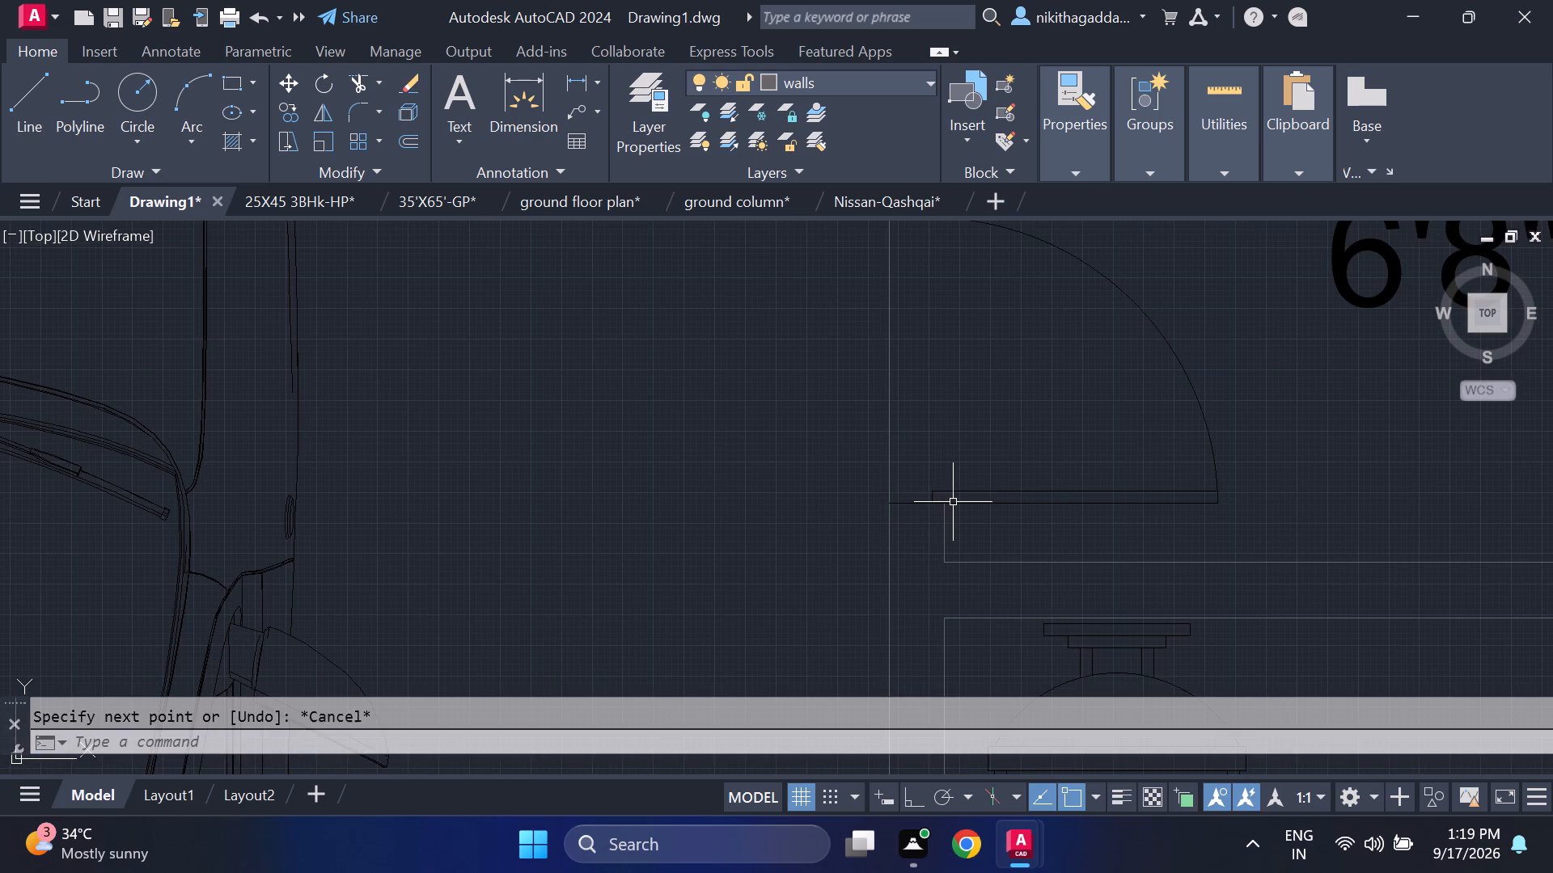
Draw a line across the wall thickness to close the wall end above the FOYER double-door opening.
{"action": "key", "text": "space"}
{"action": "scroll", "coordinate": [889, 401], "scroll_direction": "down", "scroll_amount": 1}
{"action": "middle_click_drag", "start_coordinate": [889, 409], "coordinate": [948, 674]}
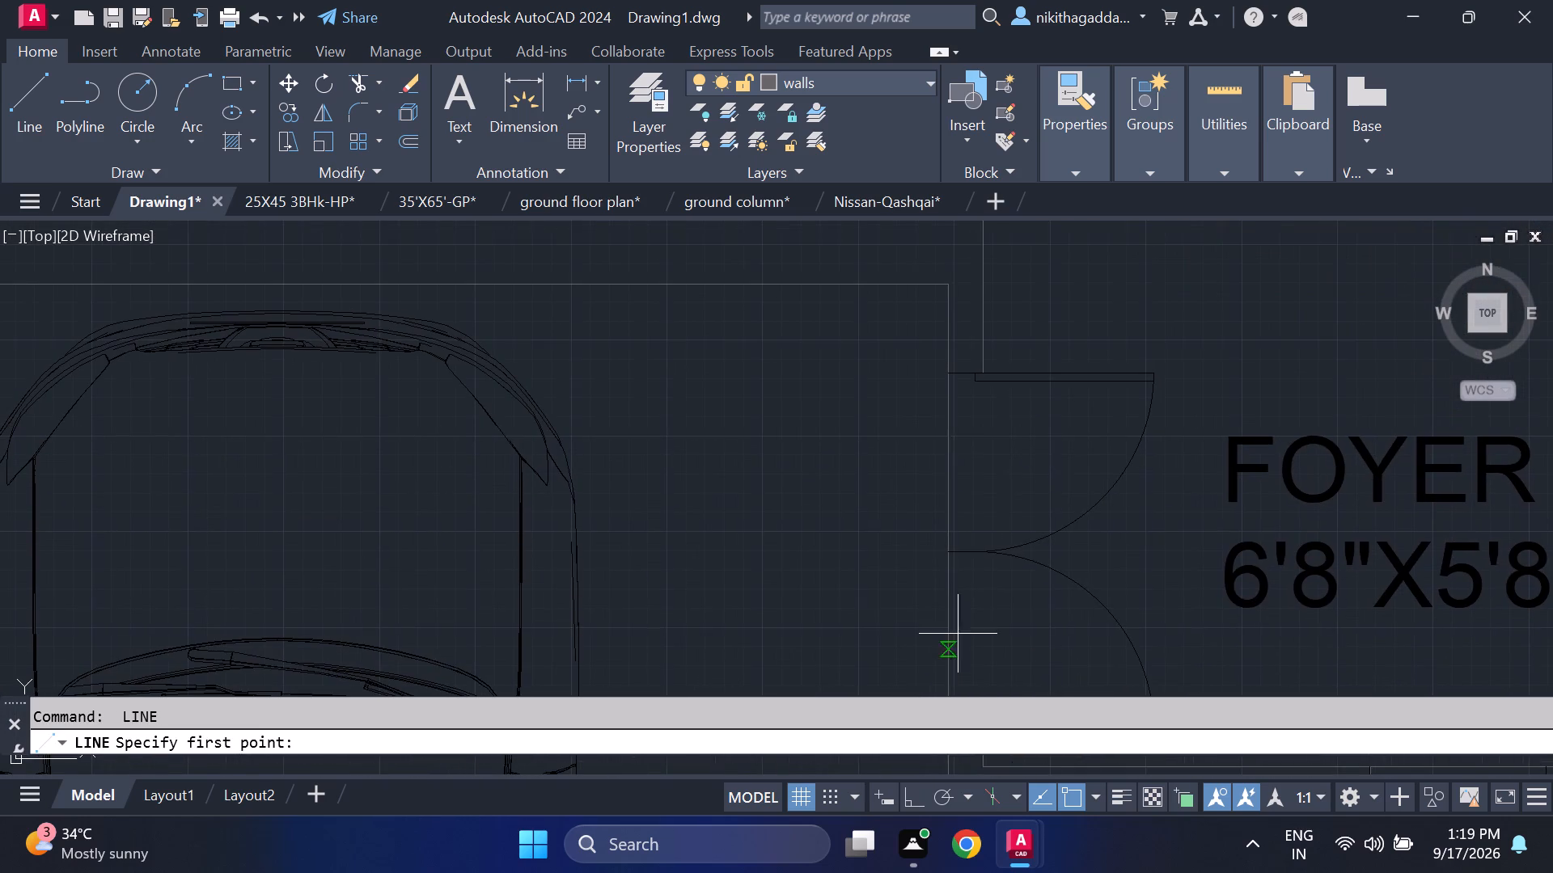
{"action": "scroll", "coordinate": [962, 397], "scroll_direction": "up", "scroll_amount": 2}
{"action": "left_click", "coordinate": [929, 331]}
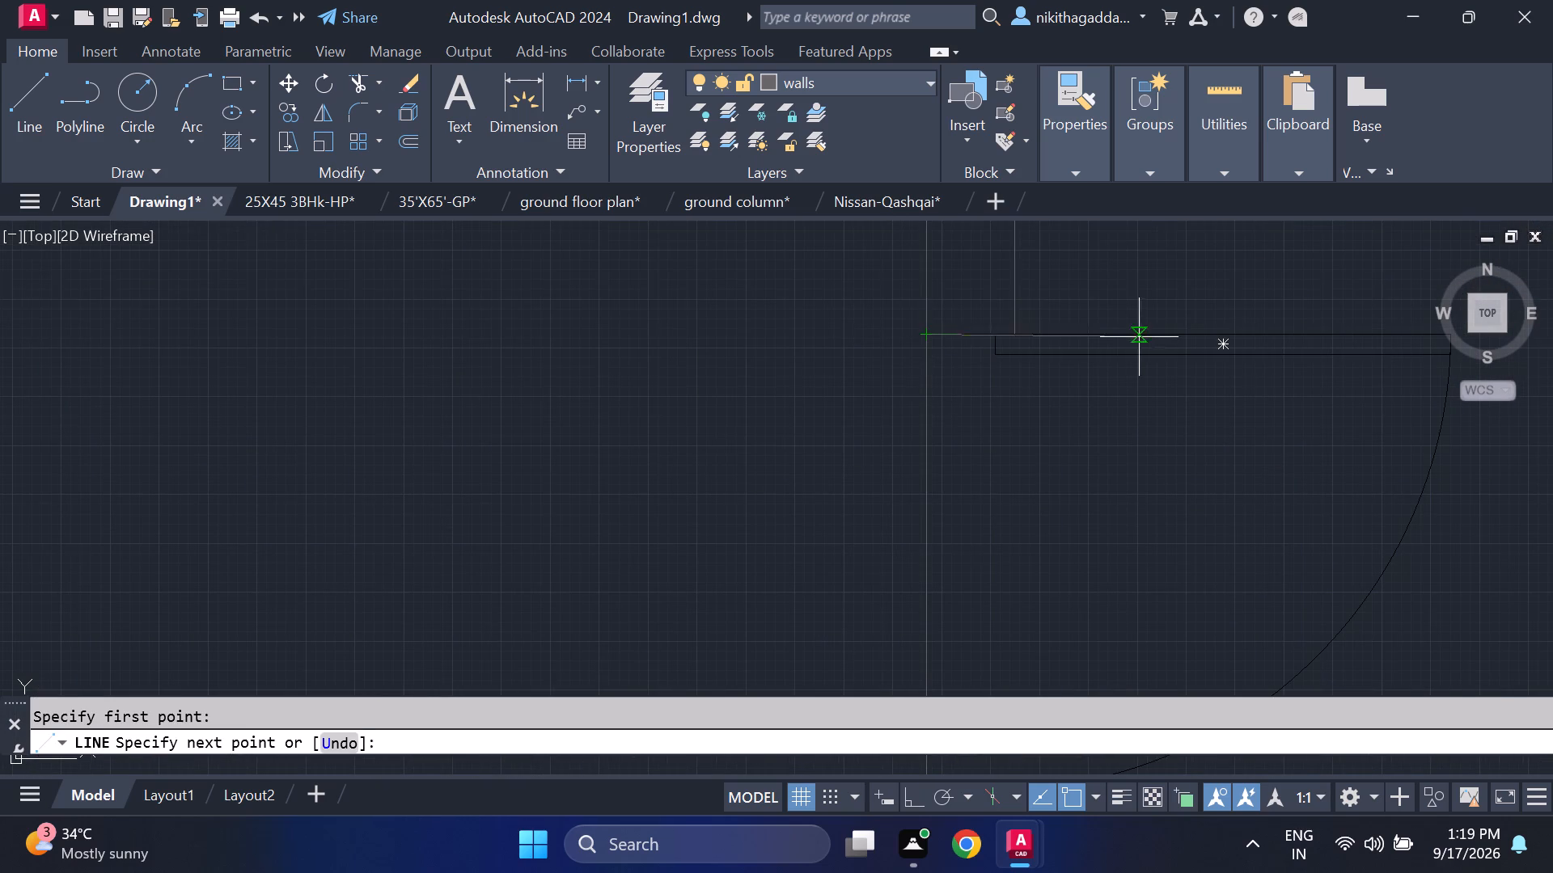
{"action": "left_click", "coordinate": [1016, 334]}
{"action": "key", "text": "Escape"}
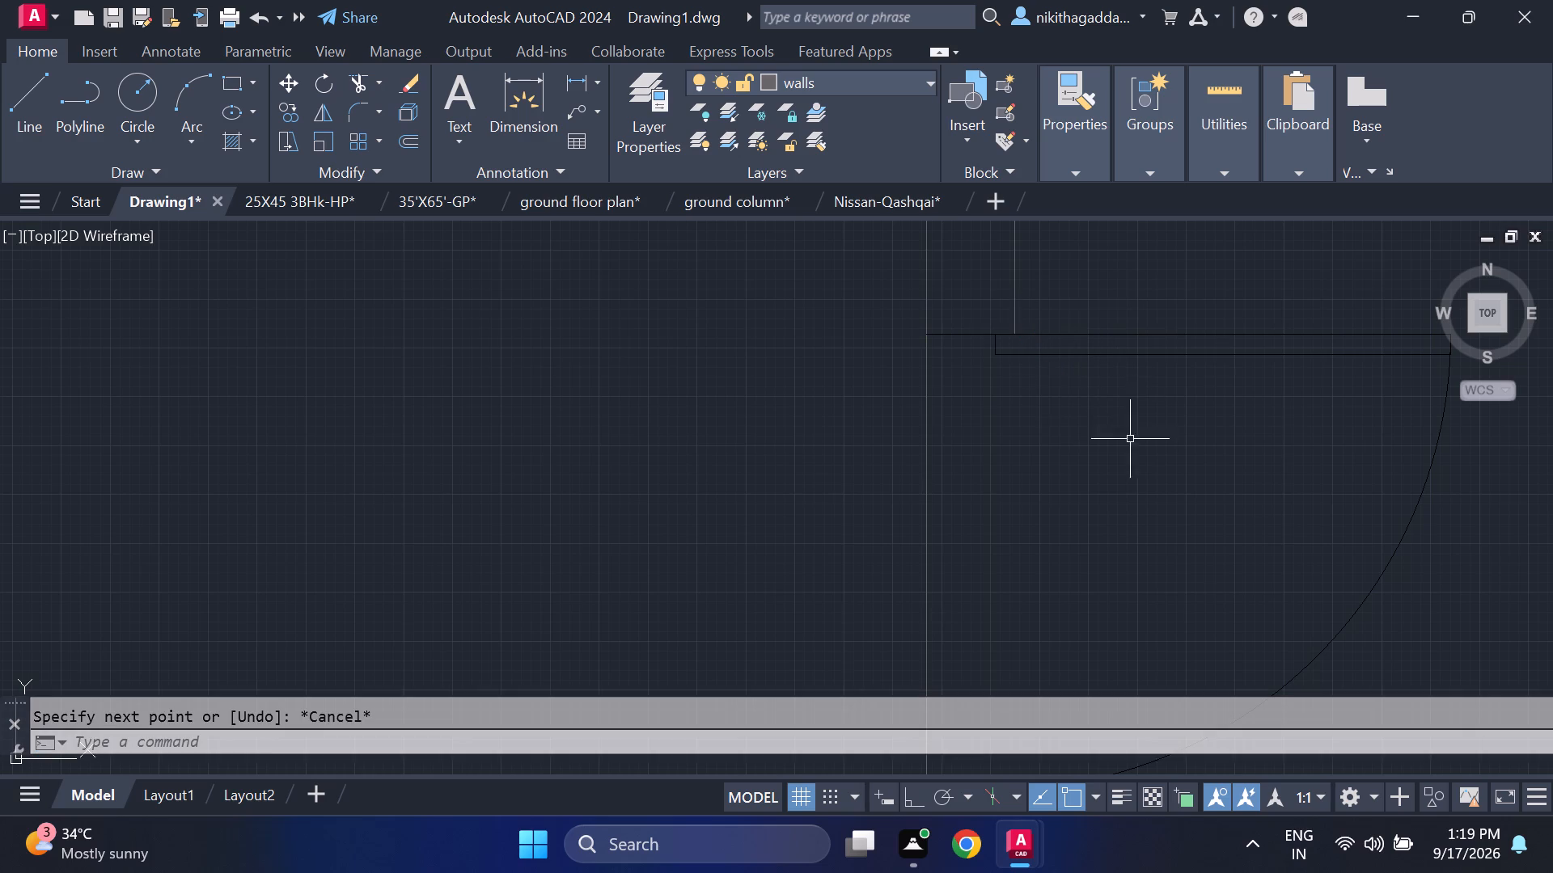
Examine the wall ends and openings around the KITCHEN, the WASH door and the staircase for gaps.
{"action": "scroll", "coordinate": [1126, 449], "scroll_direction": "down", "scroll_amount": 5}
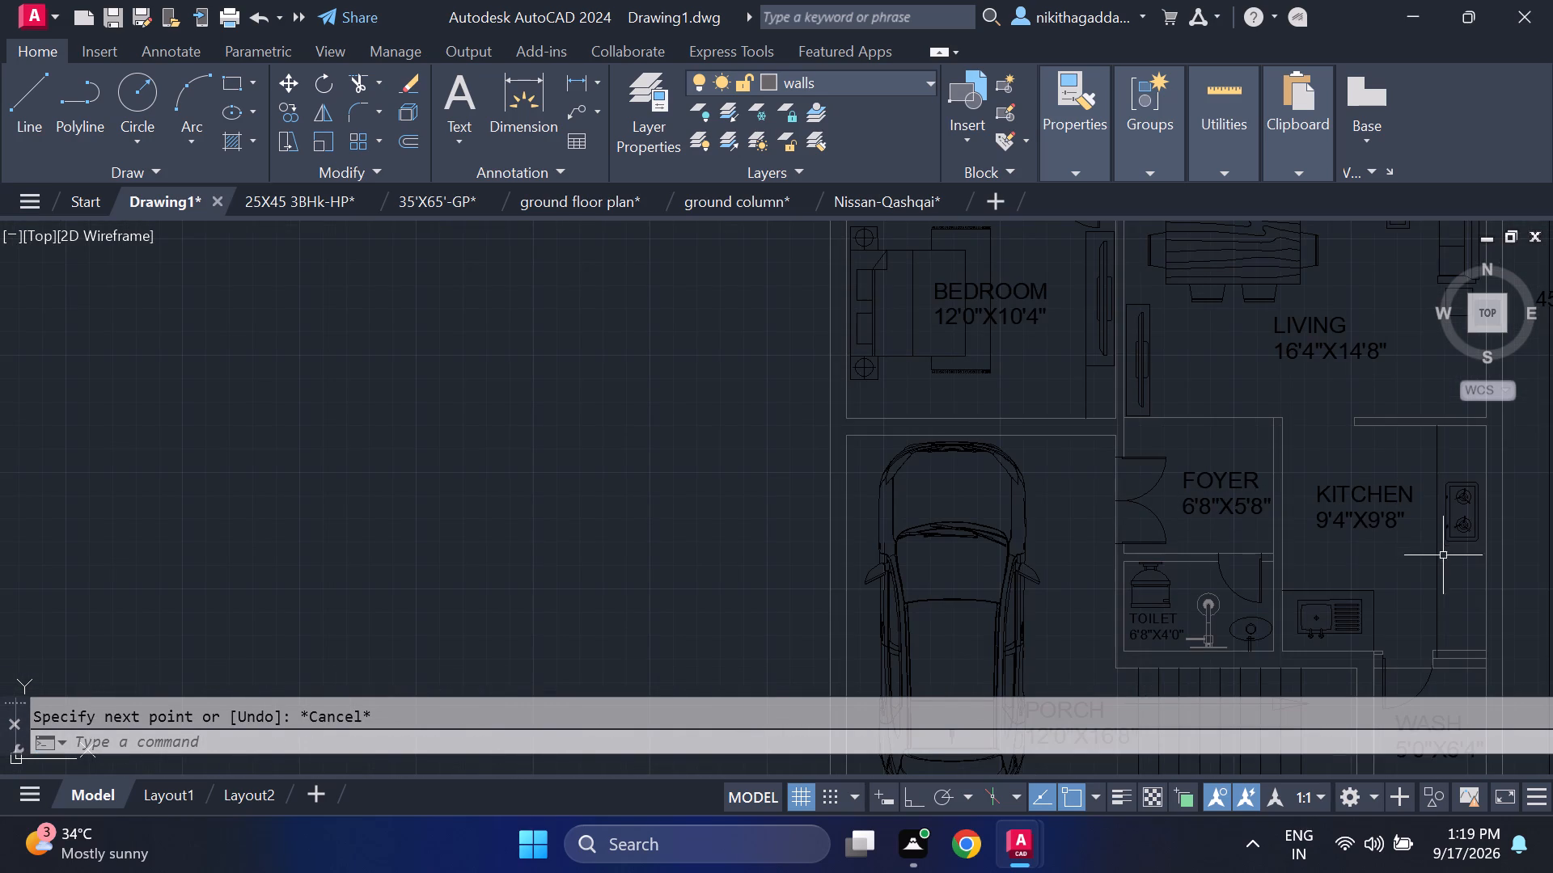
{"action": "middle_click_drag", "start_coordinate": [1434, 552], "coordinate": [1274, 412]}
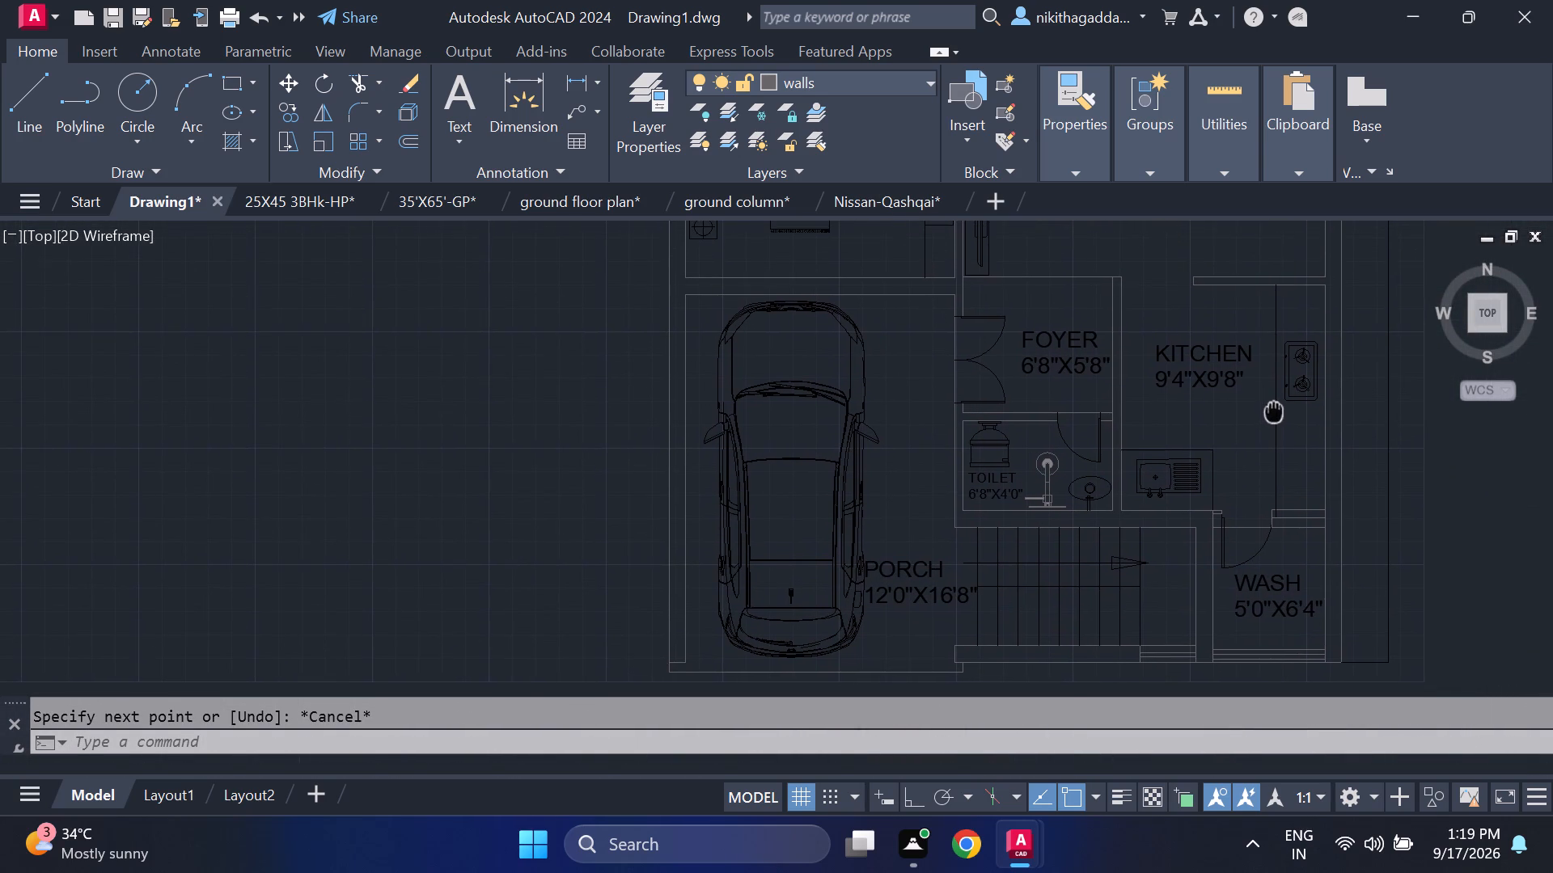
{"action": "middle_click_drag", "start_coordinate": [1274, 412], "coordinate": [1274, 413]}
{"action": "scroll", "coordinate": [1271, 420], "scroll_direction": "down", "scroll_amount": 2}
{"action": "middle_click_drag", "start_coordinate": [1260, 433], "coordinate": [1135, 617]}
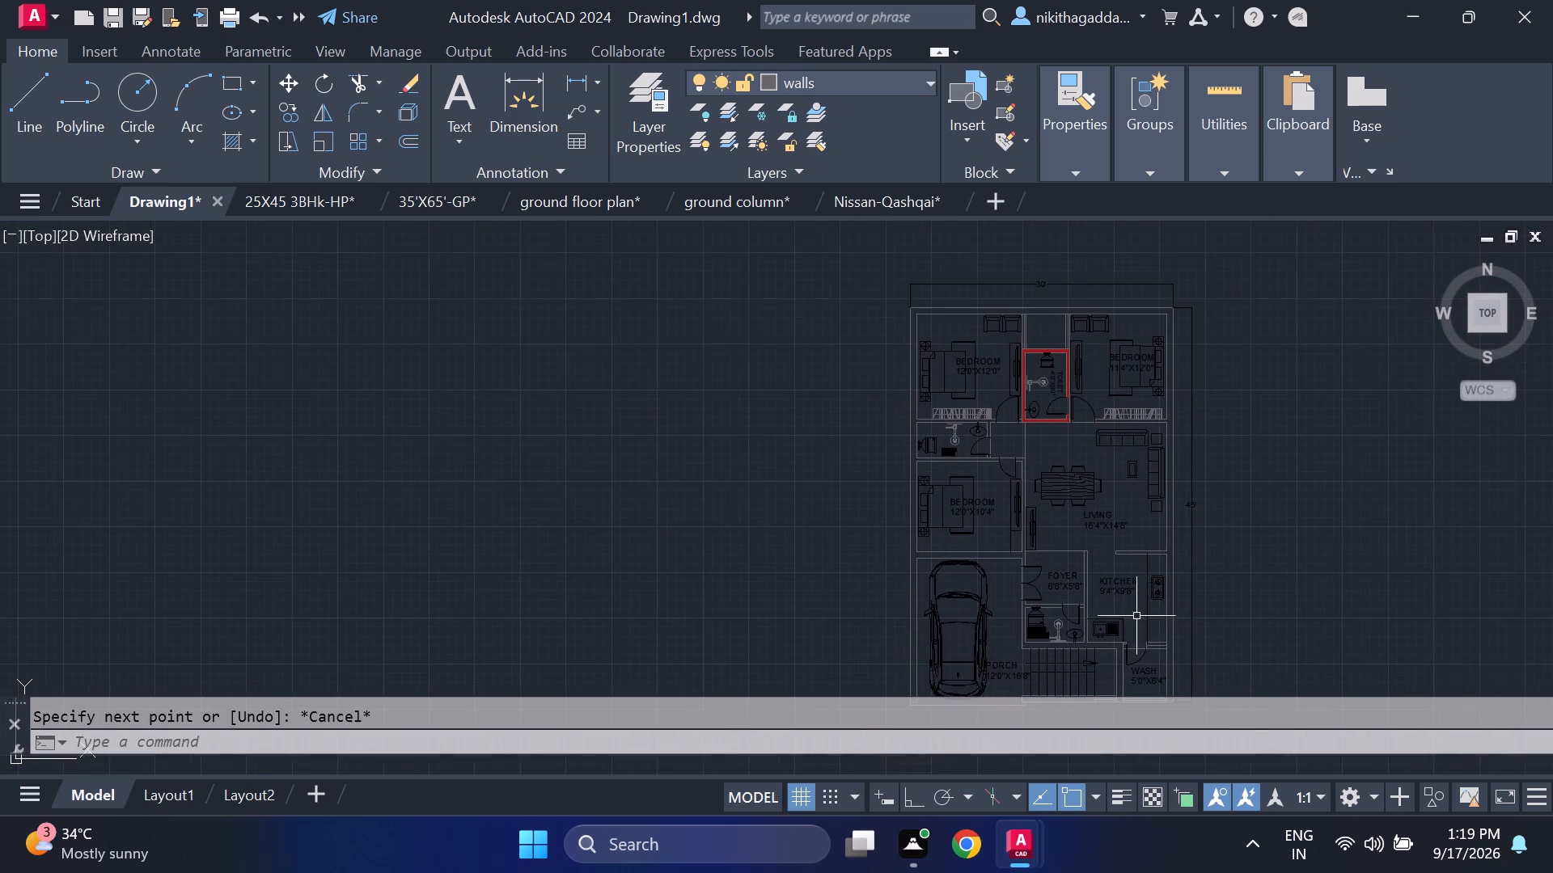
{"action": "middle_click_drag", "start_coordinate": [1200, 669], "coordinate": [1157, 503]}
{"action": "scroll", "coordinate": [1097, 453], "scroll_direction": "up", "scroll_amount": 3}
{"action": "scroll", "coordinate": [1170, 582], "scroll_direction": "up", "scroll_amount": 4}
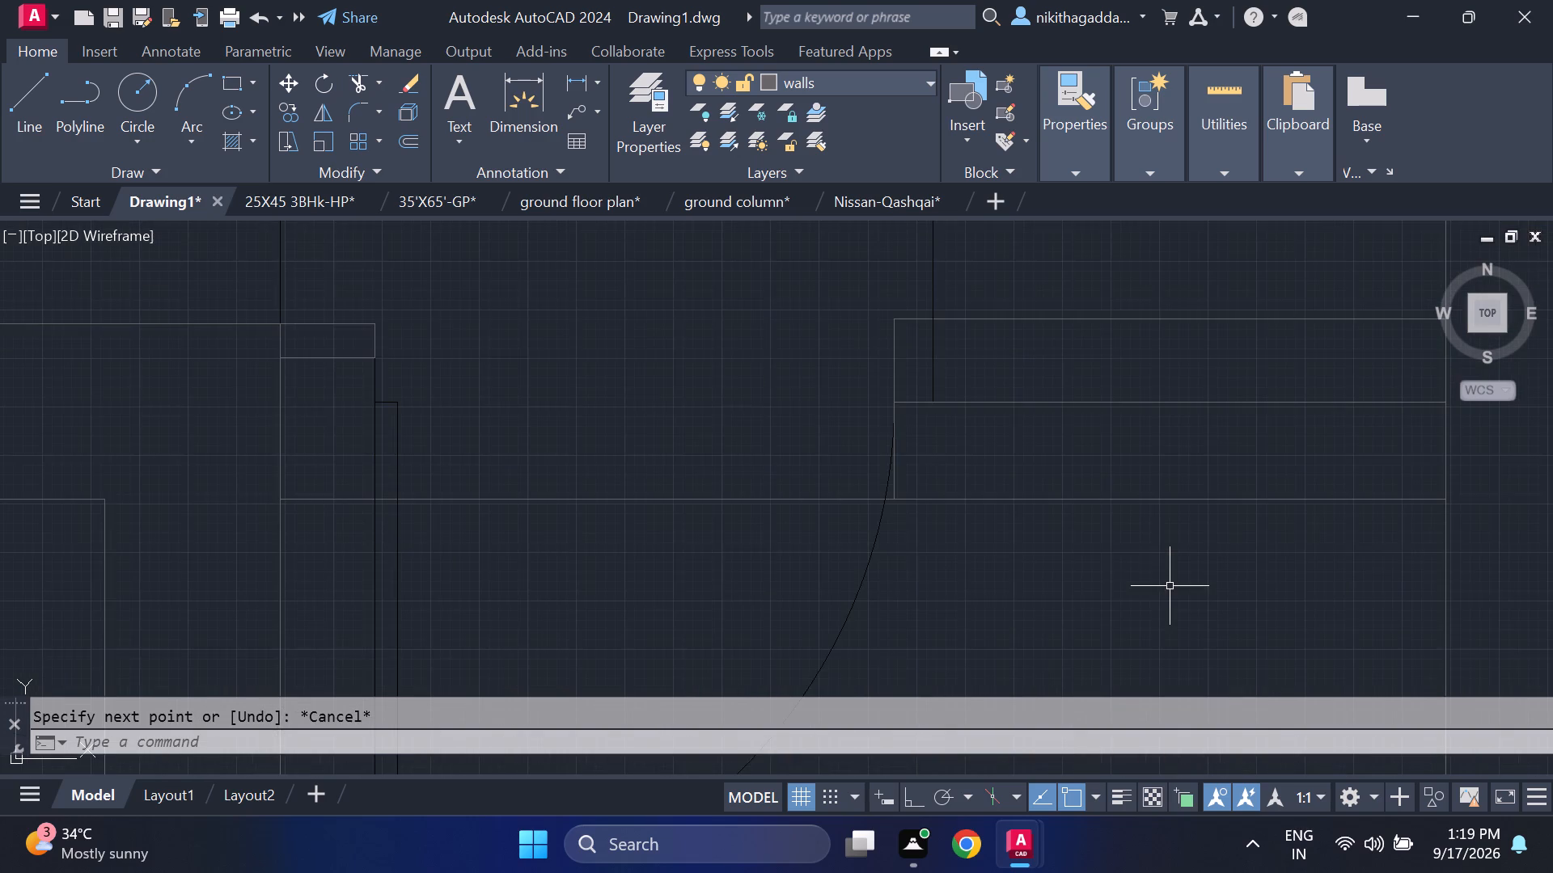
{"action": "scroll", "coordinate": [1146, 557], "scroll_direction": "down", "scroll_amount": 3}
{"action": "scroll", "coordinate": [1005, 502], "scroll_direction": "up", "scroll_amount": 3}
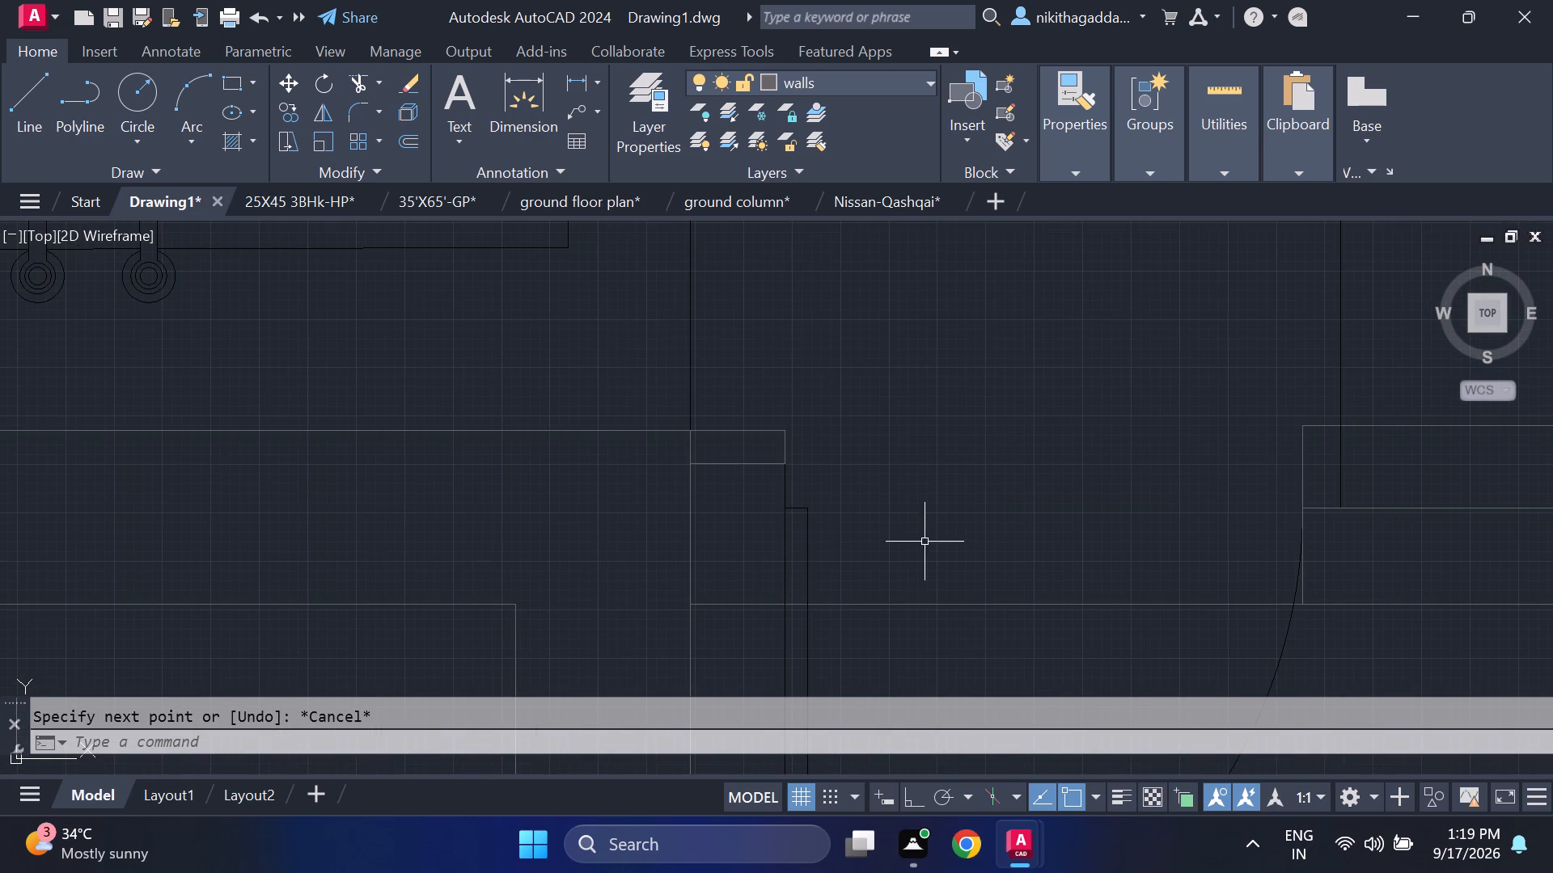
{"action": "scroll", "coordinate": [776, 470], "scroll_direction": "up", "scroll_amount": 1}
{"action": "scroll", "coordinate": [778, 473], "scroll_direction": "down", "scroll_amount": 2}
{"action": "scroll", "coordinate": [876, 502], "scroll_direction": "down", "scroll_amount": 1}
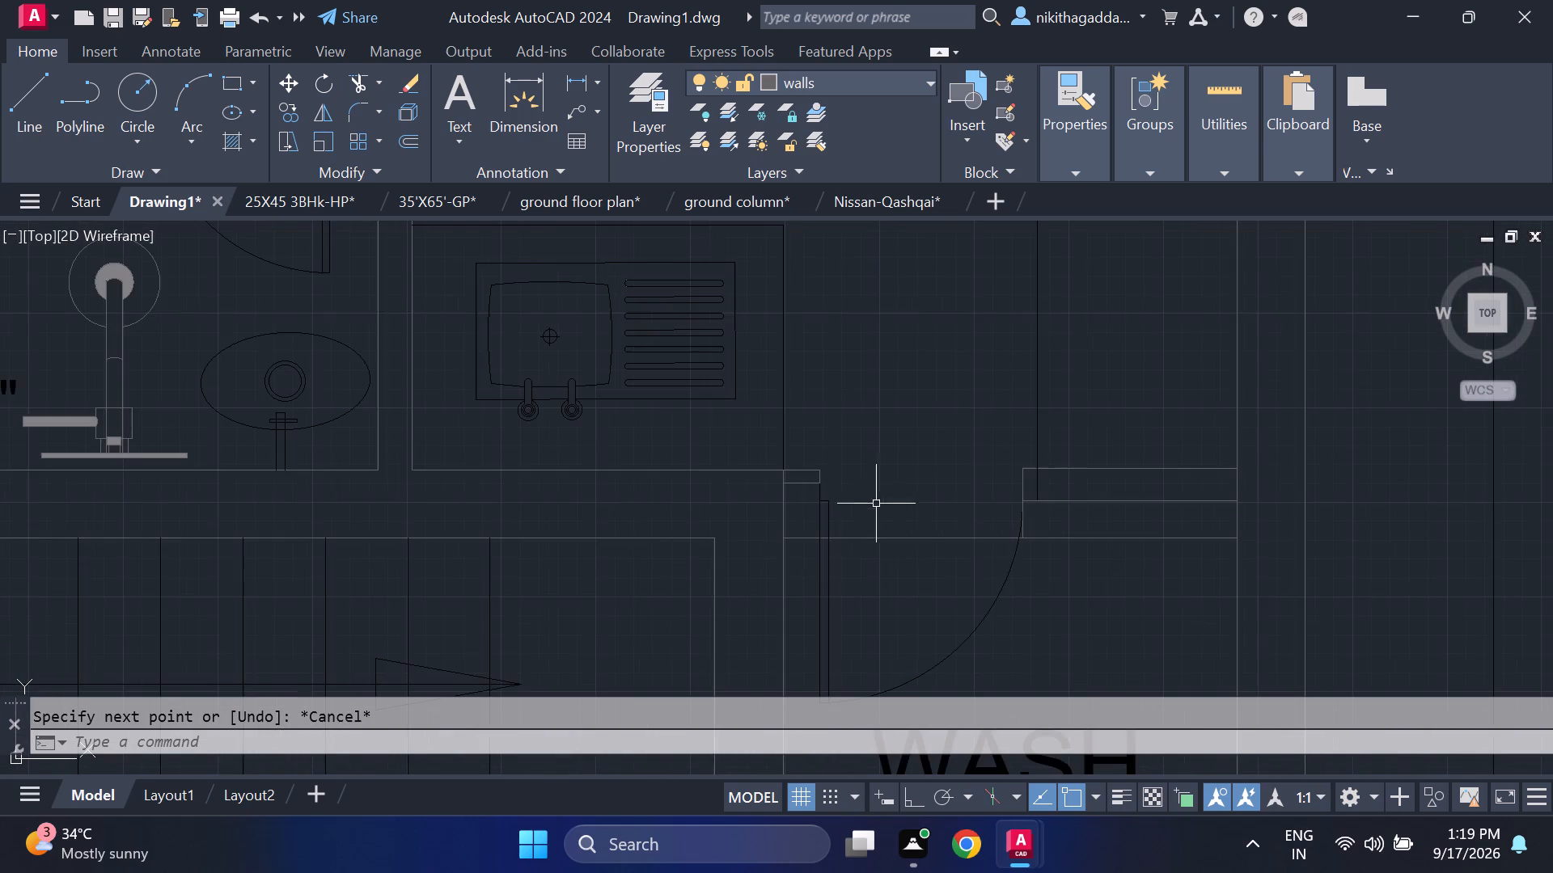
{"action": "scroll", "coordinate": [1121, 593], "scroll_direction": "down", "scroll_amount": 2}
{"action": "middle_click_drag", "start_coordinate": [1113, 589], "coordinate": [1051, 445]}
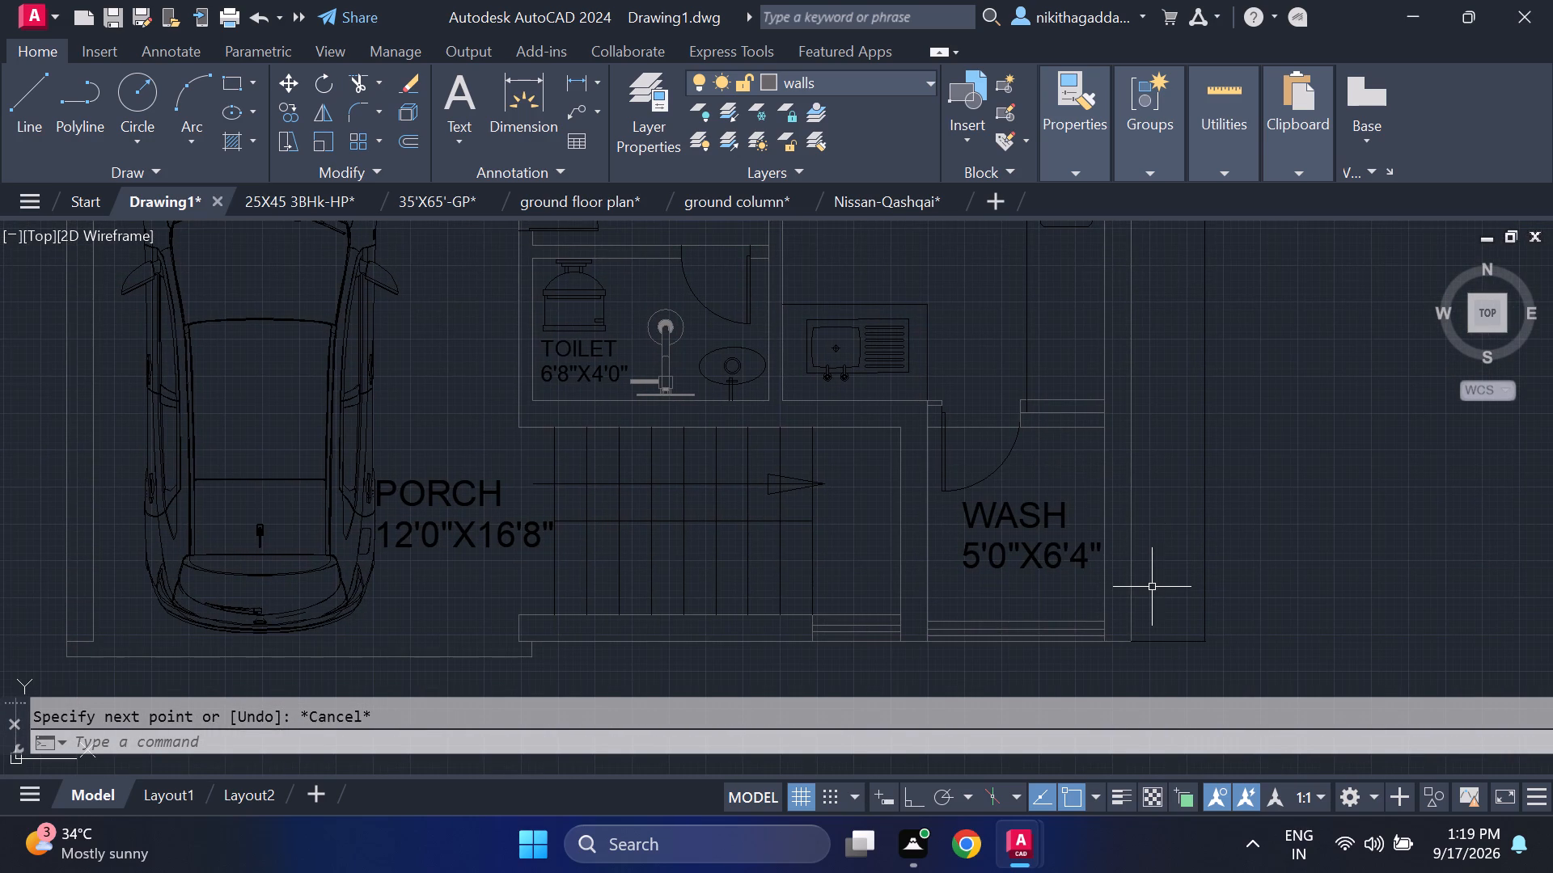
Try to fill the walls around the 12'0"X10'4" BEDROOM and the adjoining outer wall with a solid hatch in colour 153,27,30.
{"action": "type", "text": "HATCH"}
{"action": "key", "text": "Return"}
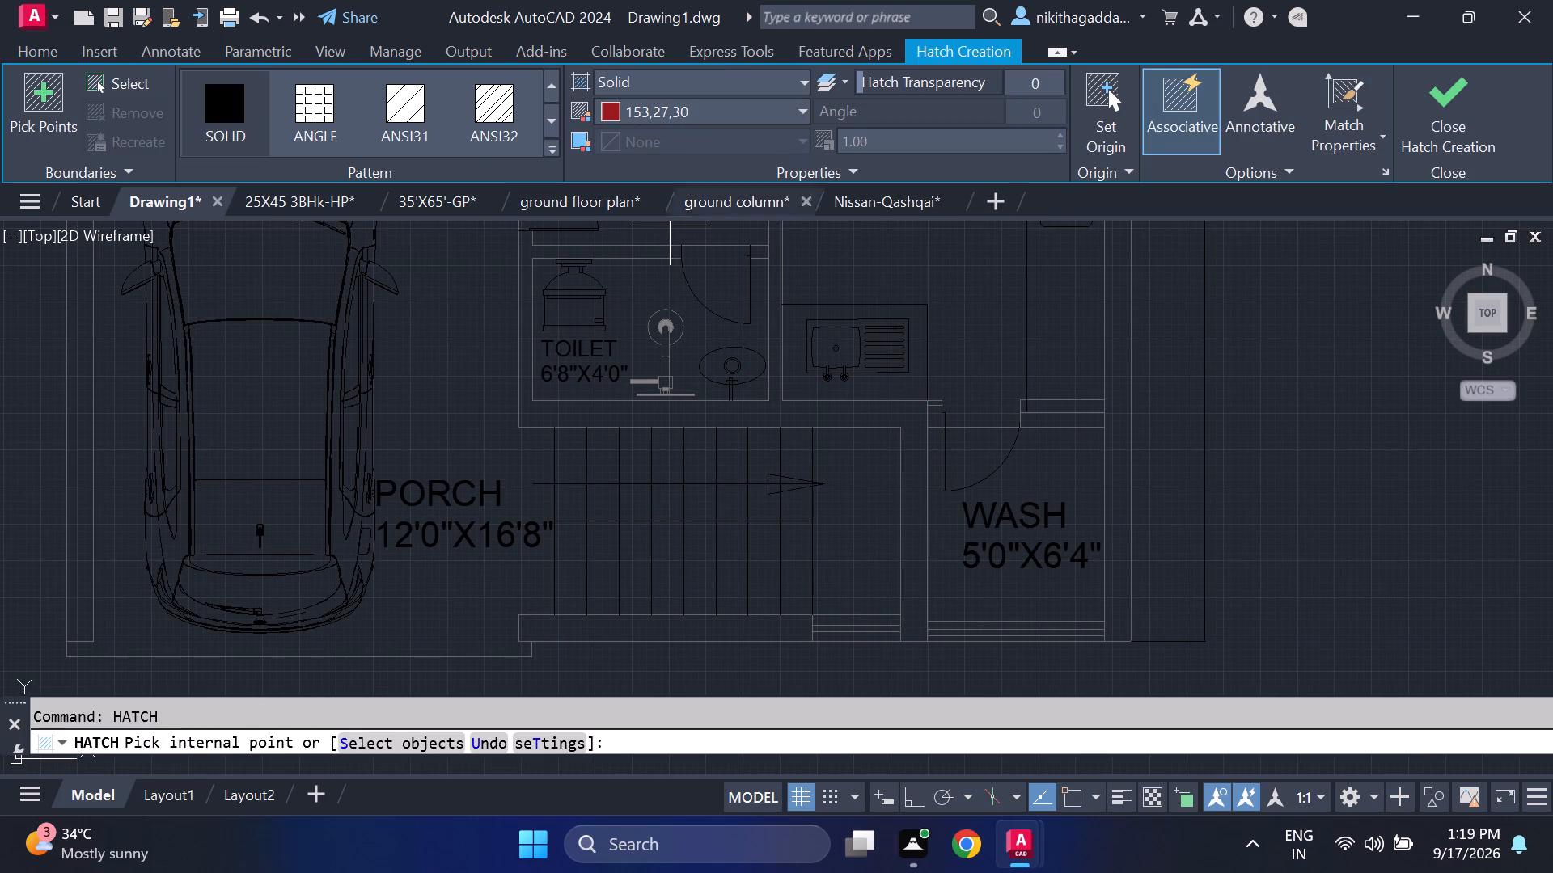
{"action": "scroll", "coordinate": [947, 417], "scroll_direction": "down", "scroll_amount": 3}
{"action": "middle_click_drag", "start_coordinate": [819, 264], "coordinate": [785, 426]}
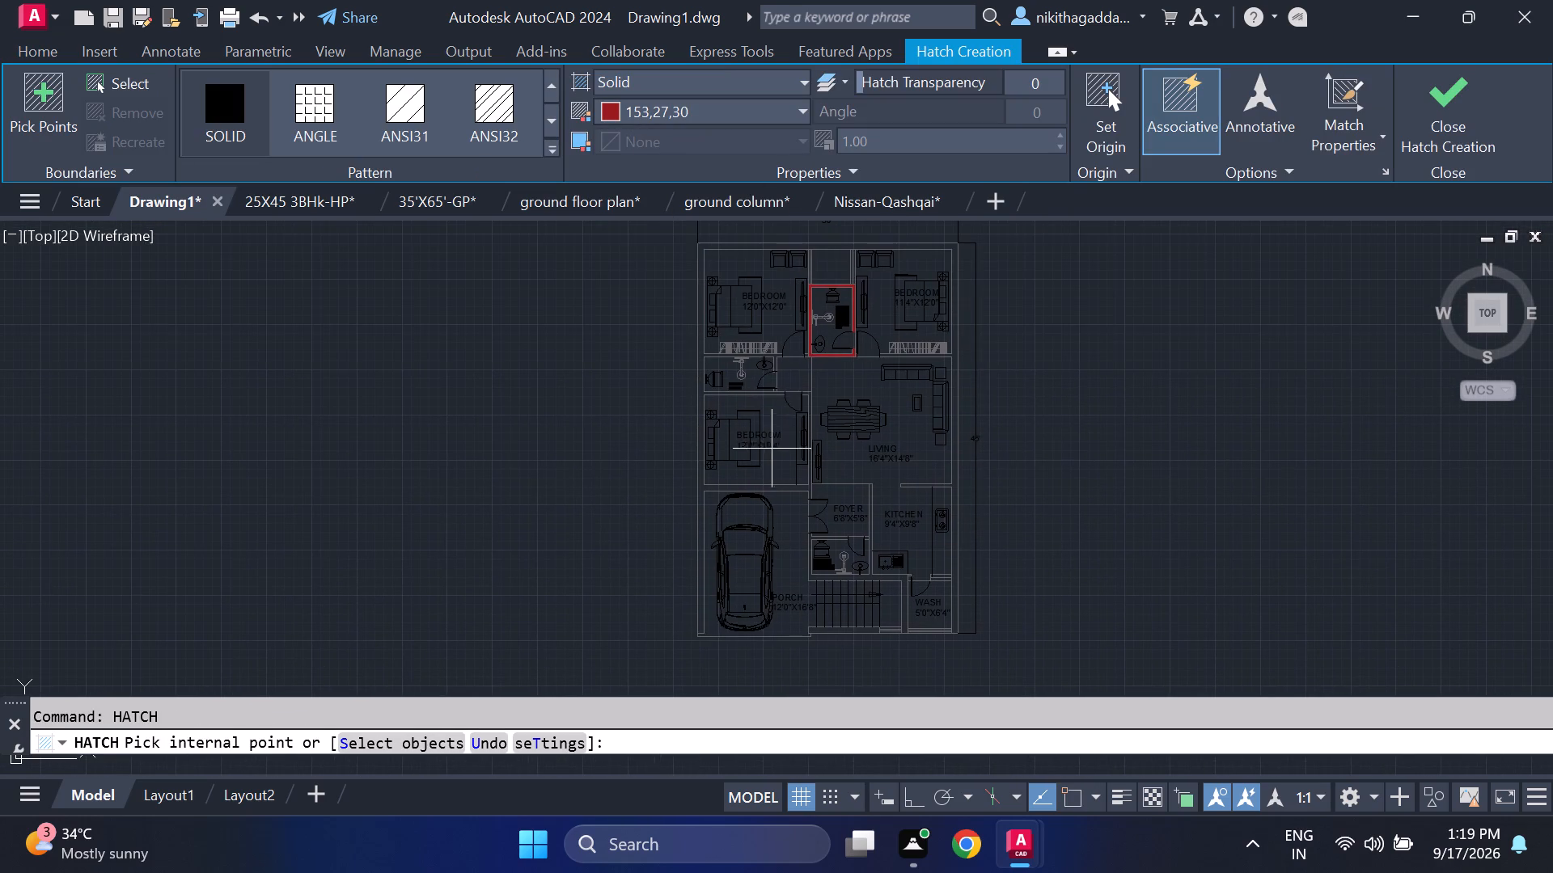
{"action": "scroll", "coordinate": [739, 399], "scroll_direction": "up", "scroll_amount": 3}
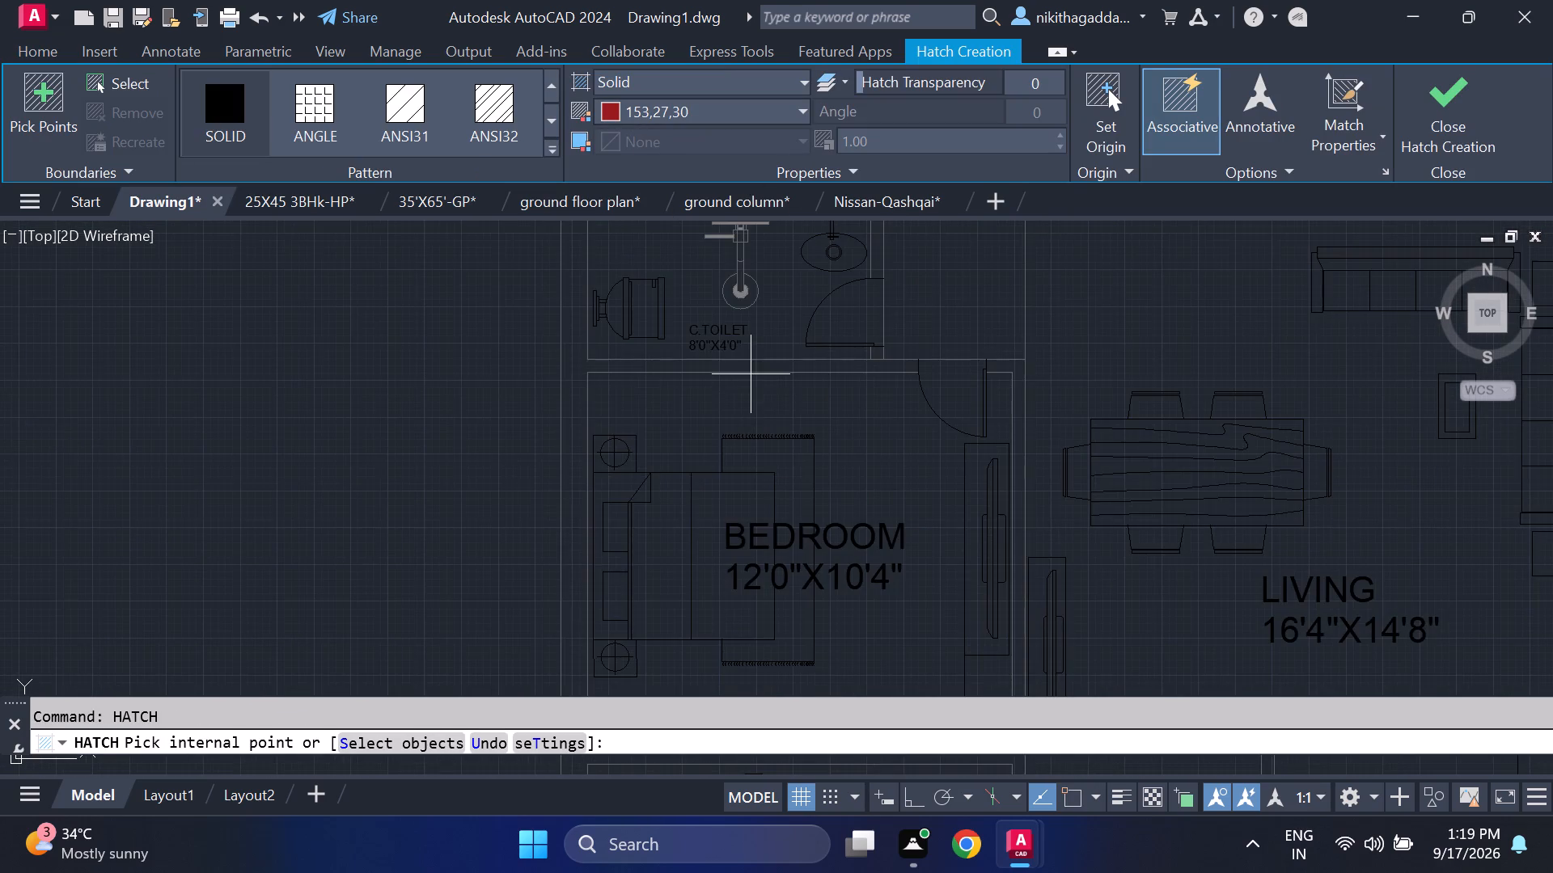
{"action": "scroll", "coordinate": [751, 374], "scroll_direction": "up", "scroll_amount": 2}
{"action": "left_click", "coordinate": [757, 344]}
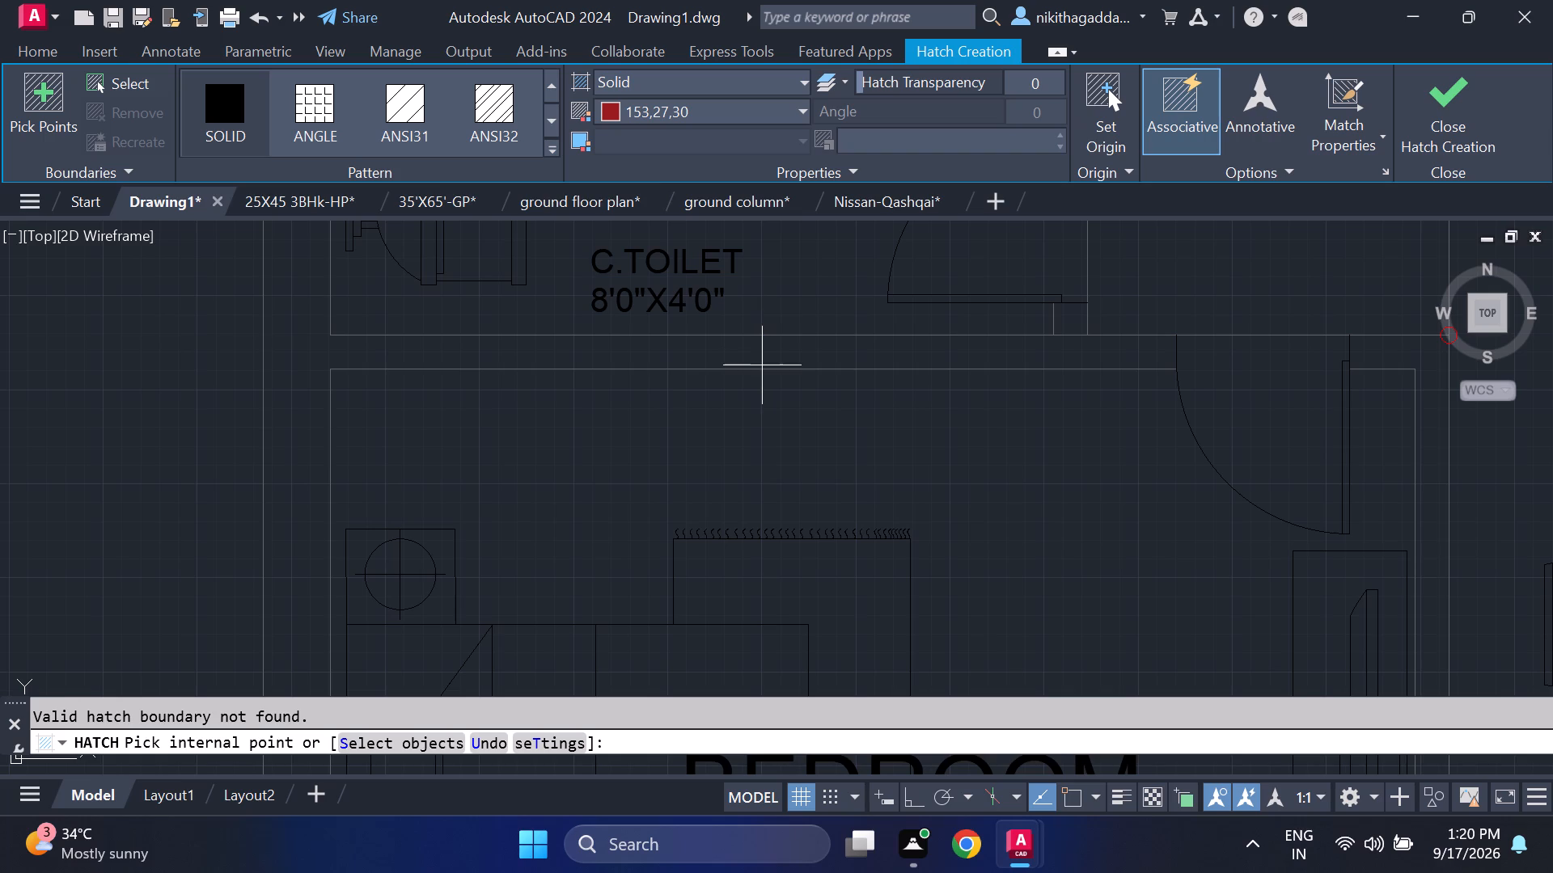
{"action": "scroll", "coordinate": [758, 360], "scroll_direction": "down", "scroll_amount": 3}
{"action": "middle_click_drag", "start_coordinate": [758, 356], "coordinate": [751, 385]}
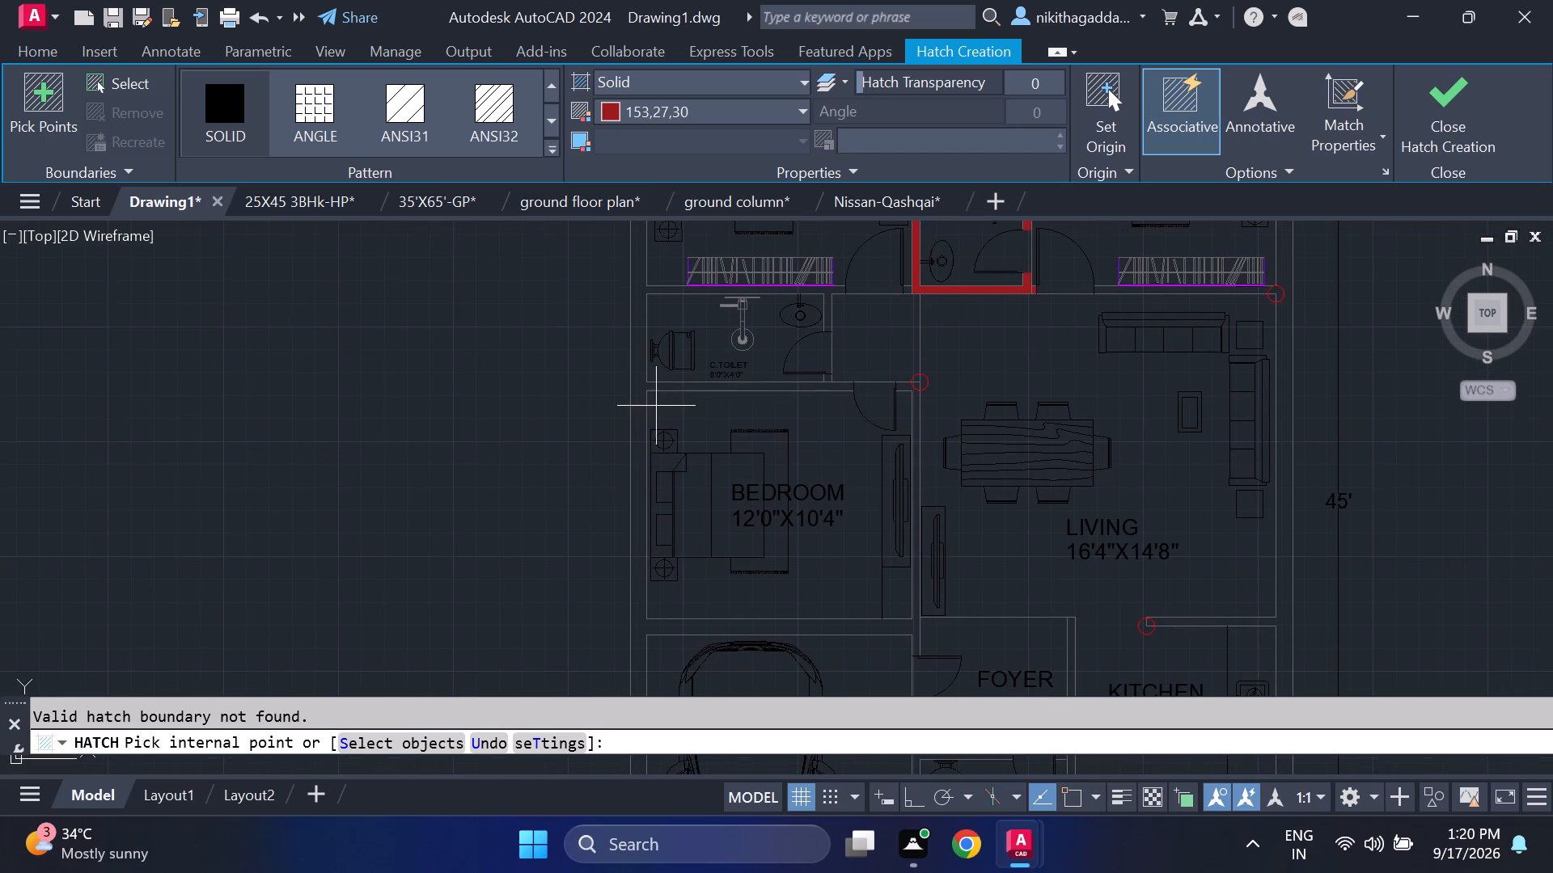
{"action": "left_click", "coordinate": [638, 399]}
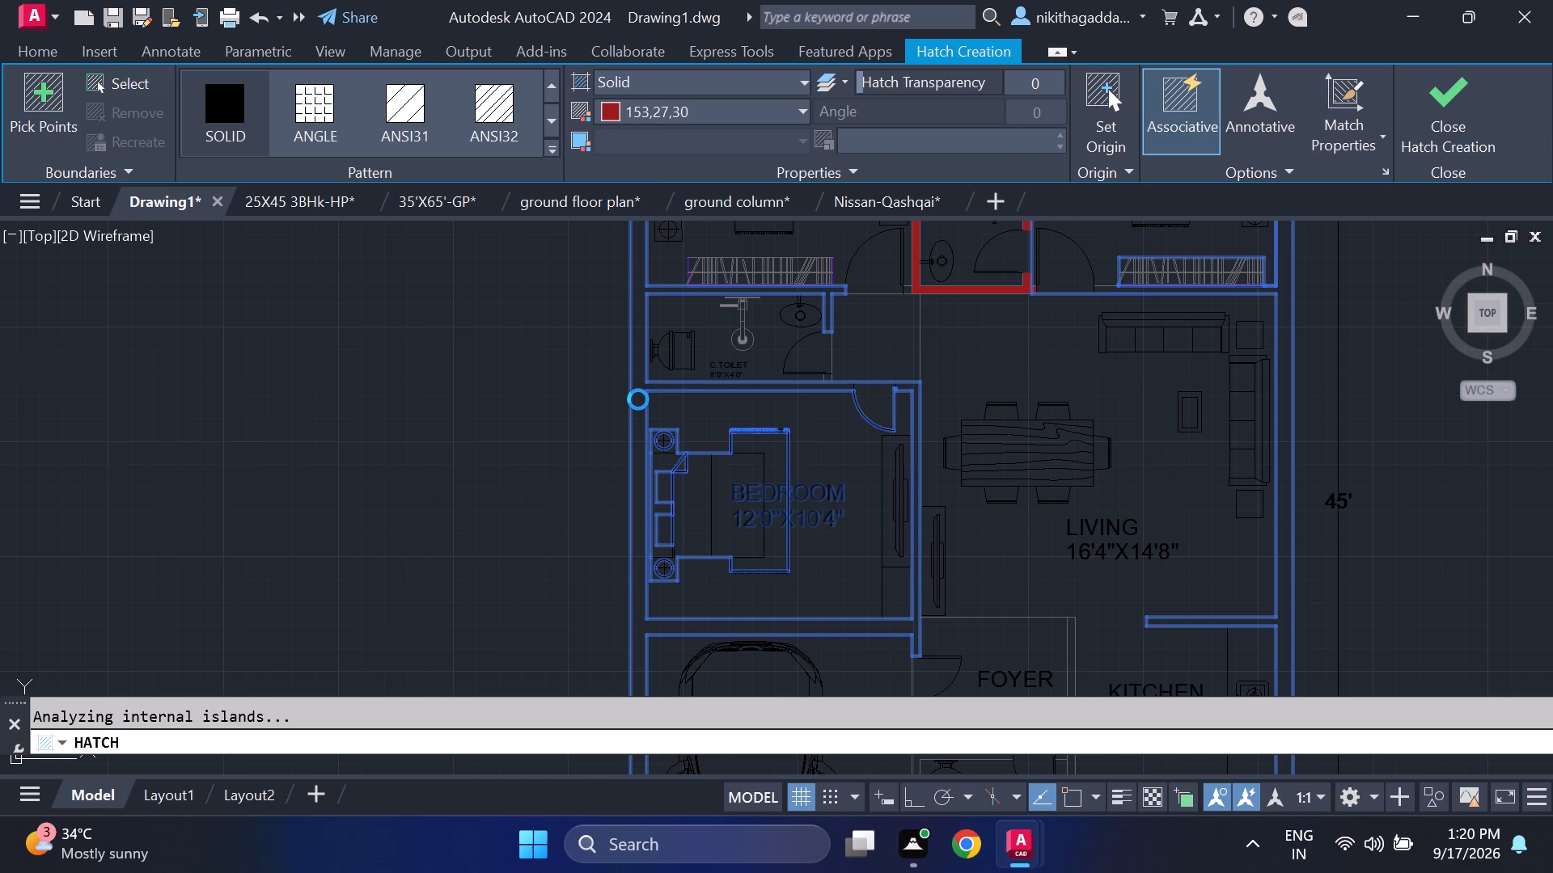
Examine the hatch preview around the bedrooms, toilets and LIVING area for fill spreading beyond the walls.
{"action": "scroll", "coordinate": [638, 399], "scroll_direction": "down", "scroll_amount": 3}
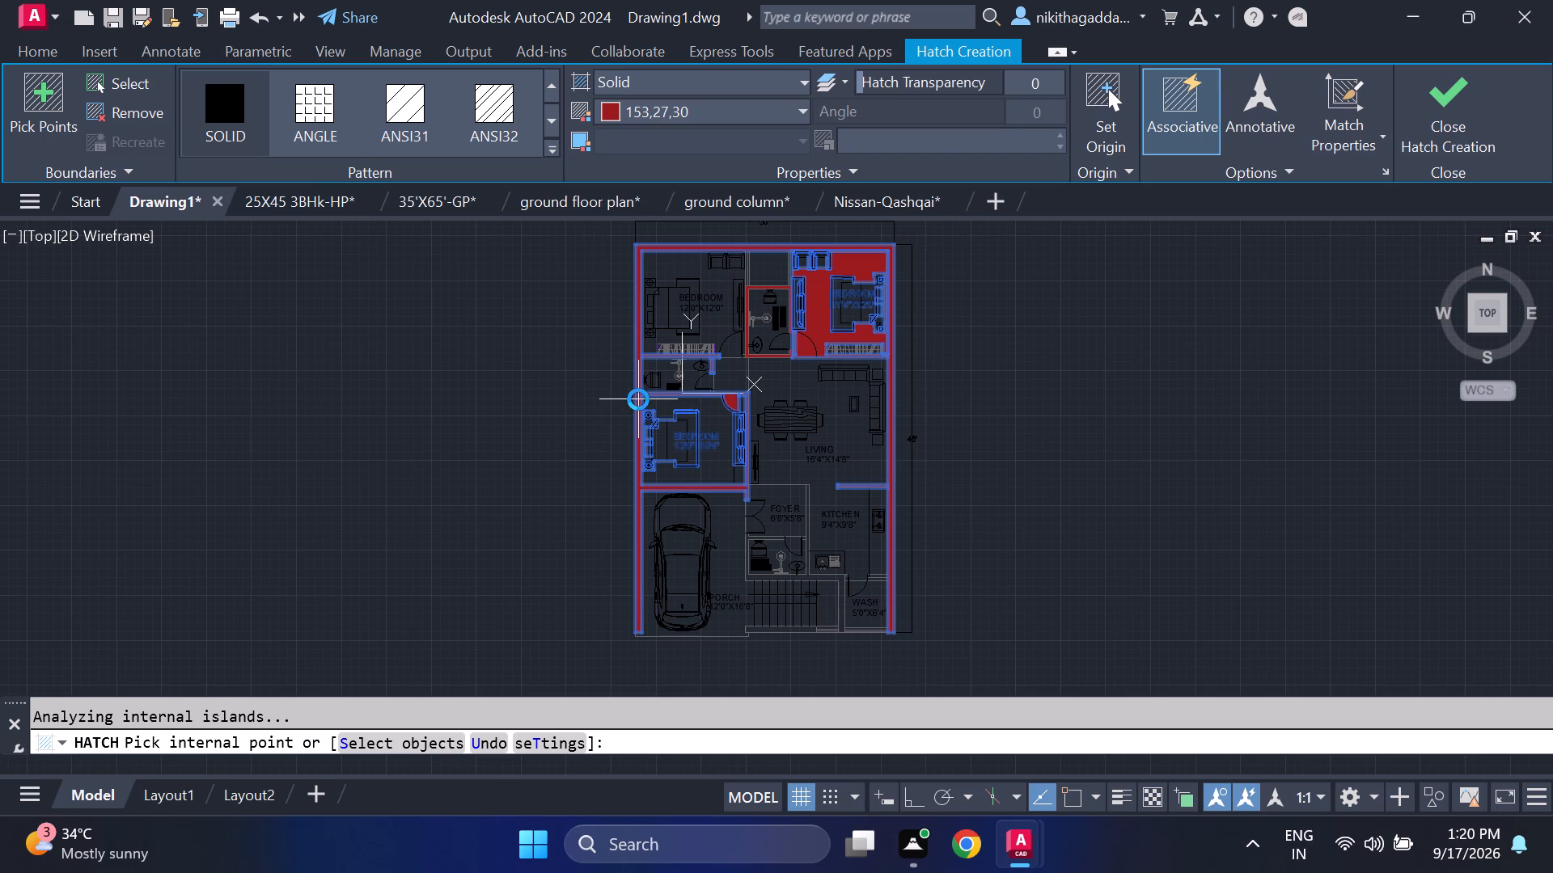
{"action": "scroll", "coordinate": [835, 272], "scroll_direction": "up", "scroll_amount": 3}
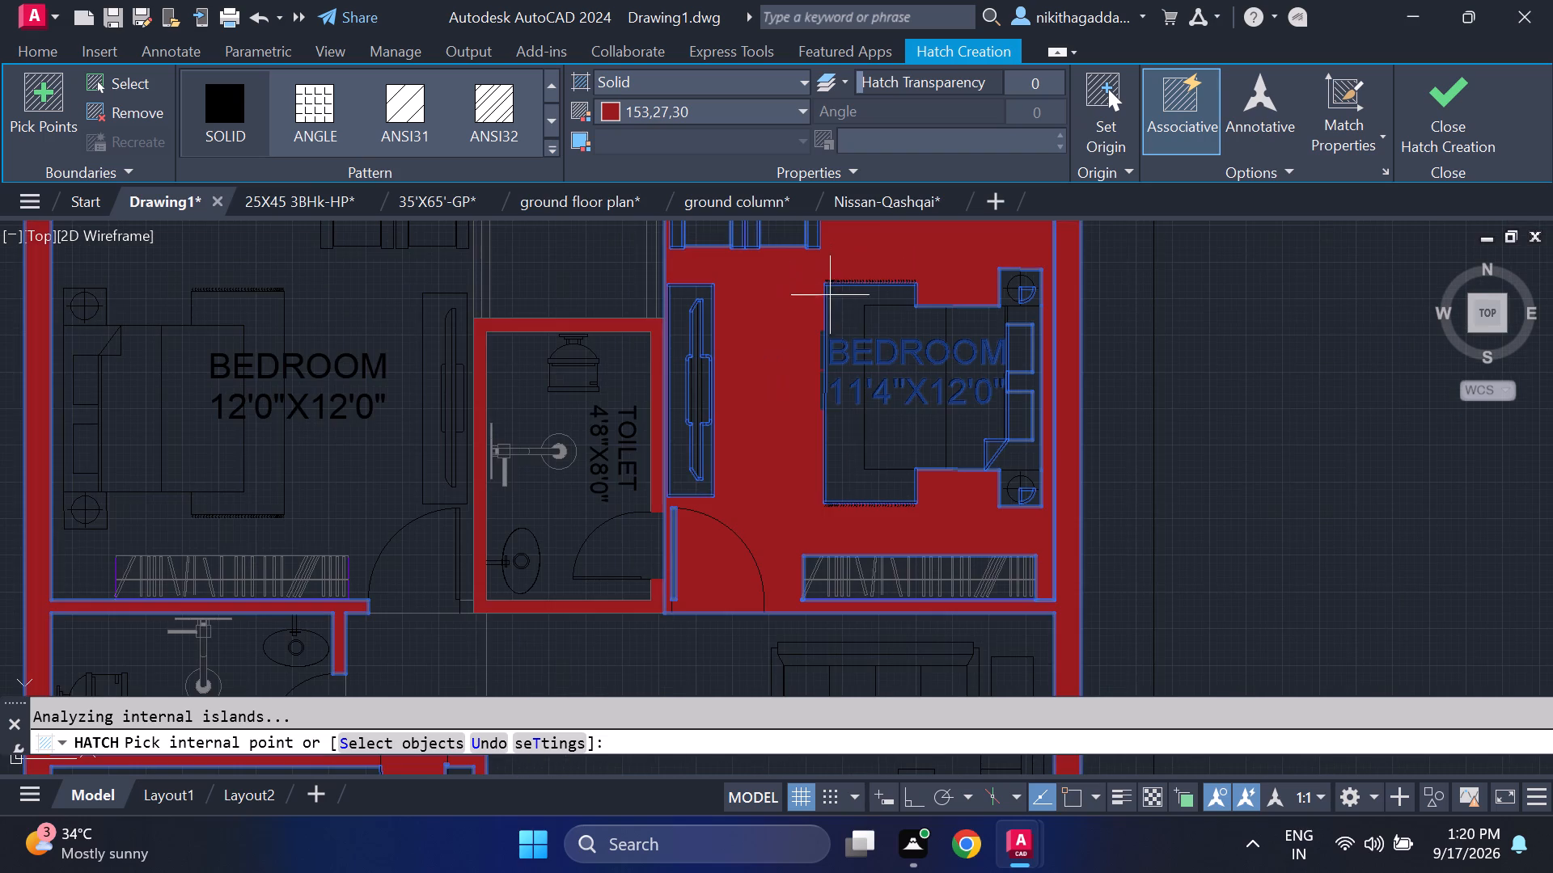
{"action": "scroll", "coordinate": [734, 519], "scroll_direction": "up", "scroll_amount": 1}
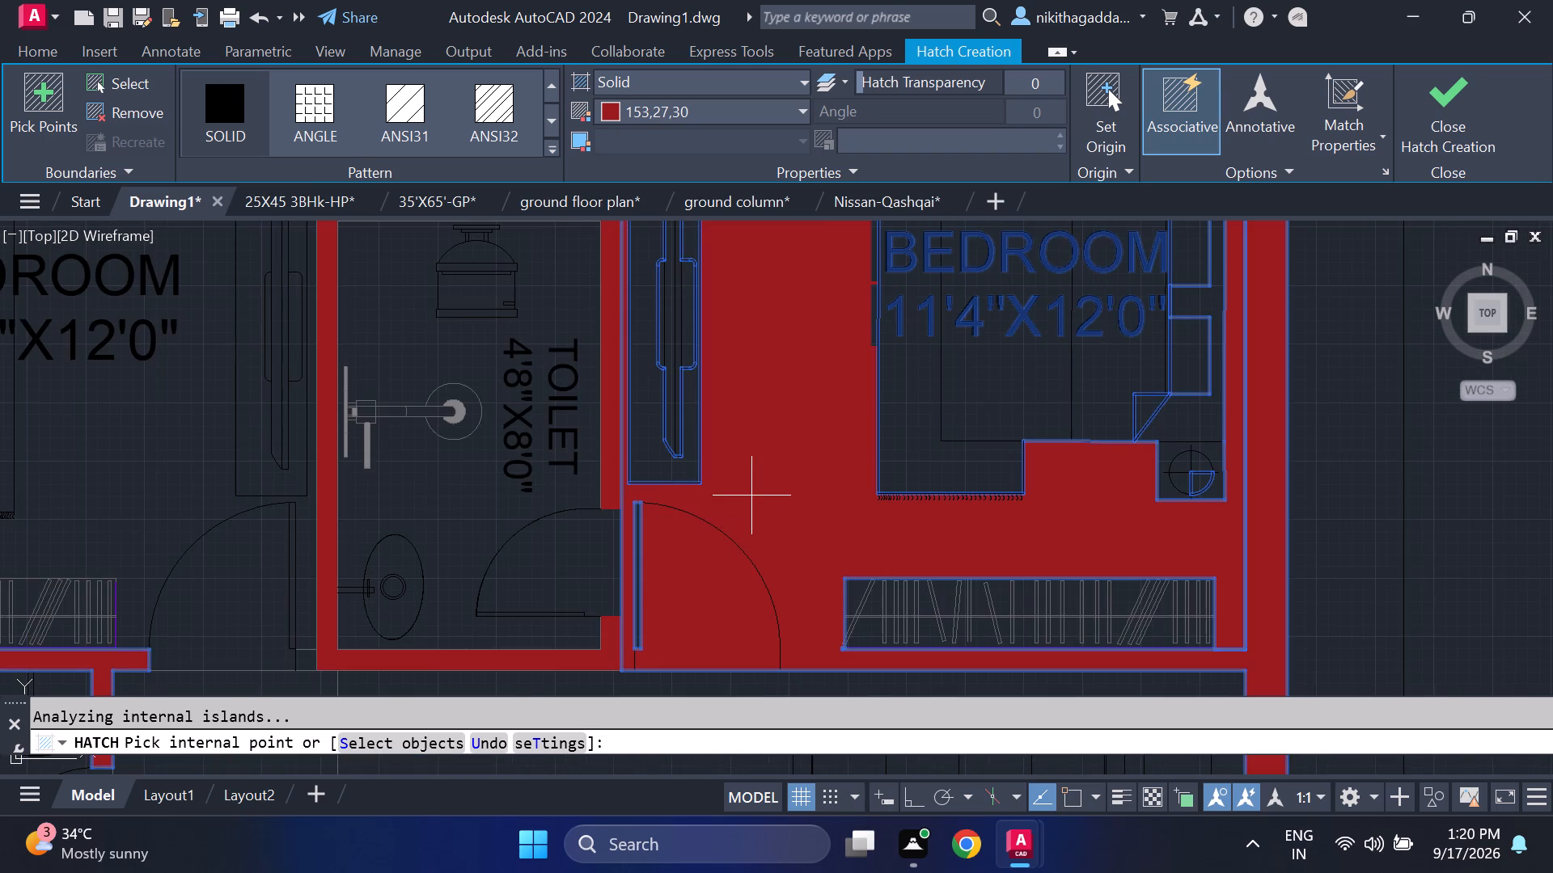
{"action": "scroll", "coordinate": [751, 494], "scroll_direction": "up", "scroll_amount": 1}
{"action": "middle_click_drag", "start_coordinate": [748, 492], "coordinate": [746, 361]}
{"action": "scroll", "coordinate": [749, 363], "scroll_direction": "down", "scroll_amount": 3}
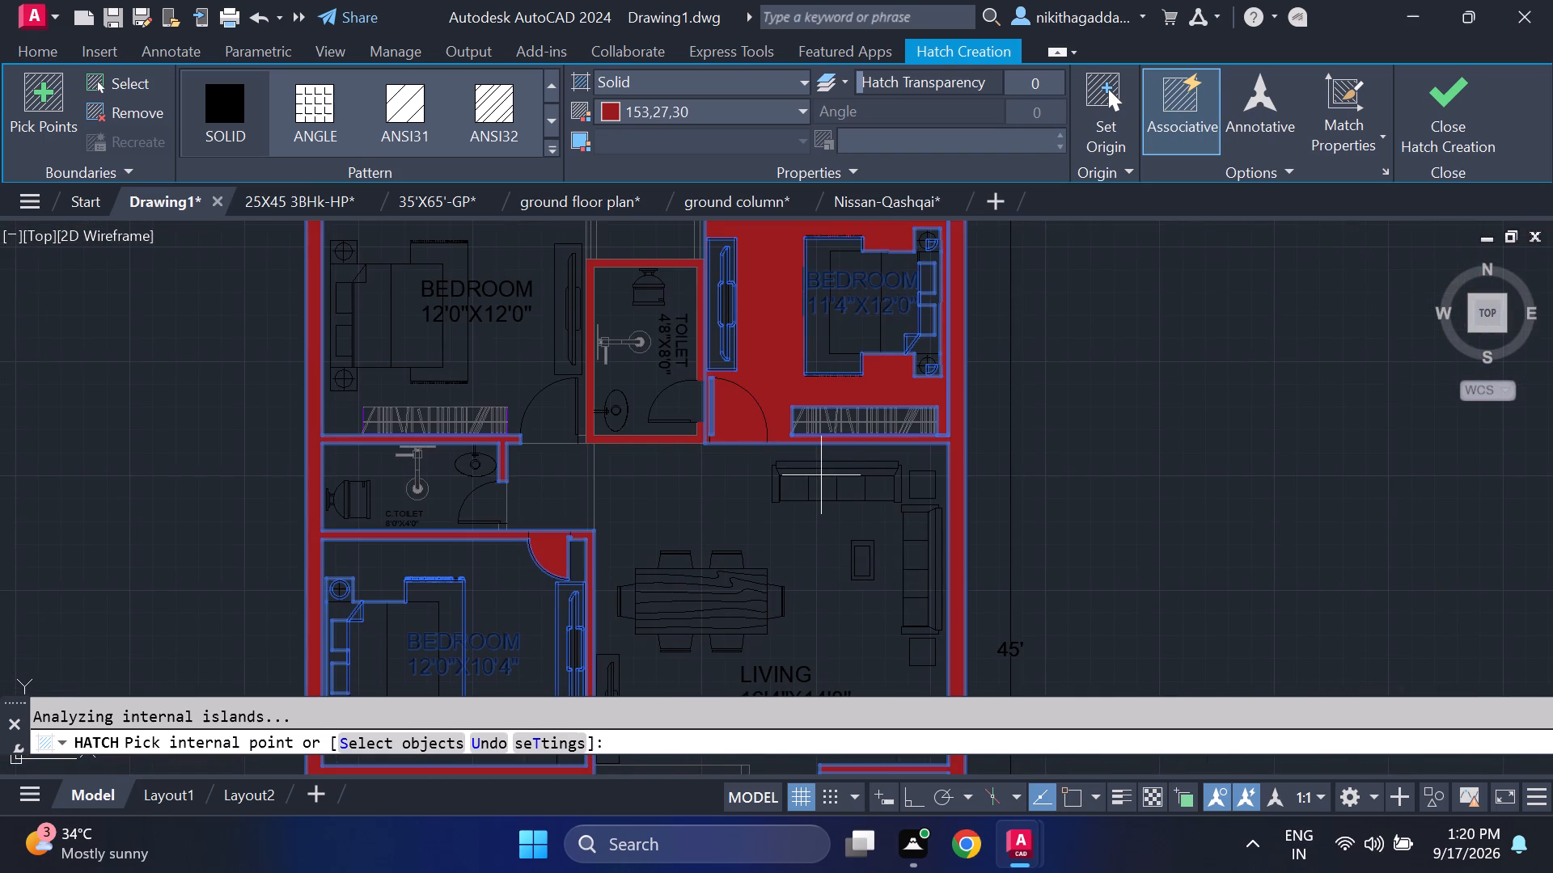
{"action": "scroll", "coordinate": [821, 477], "scroll_direction": "down", "scroll_amount": 3}
{"action": "scroll", "coordinate": [706, 480], "scroll_direction": "down", "scroll_amount": 3}
{"action": "scroll", "coordinate": [679, 526], "scroll_direction": "up", "scroll_amount": 2}
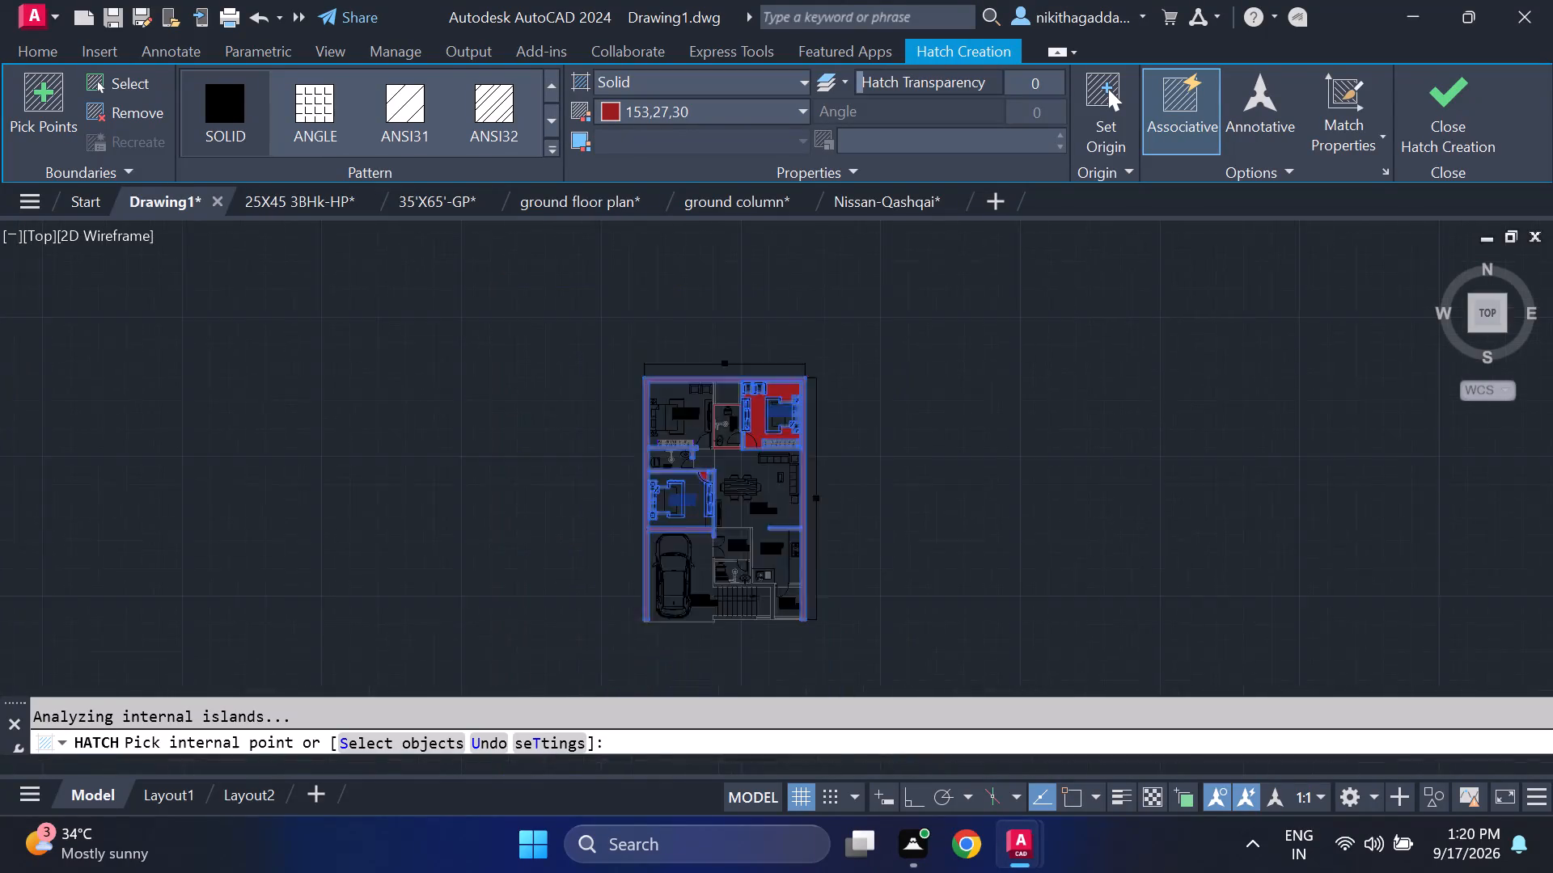
{"action": "scroll", "coordinate": [680, 526], "scroll_direction": "up", "scroll_amount": 2}
{"action": "scroll", "coordinate": [844, 460], "scroll_direction": "down", "scroll_amount": 2}
{"action": "scroll", "coordinate": [870, 453], "scroll_direction": "up", "scroll_amount": 1}
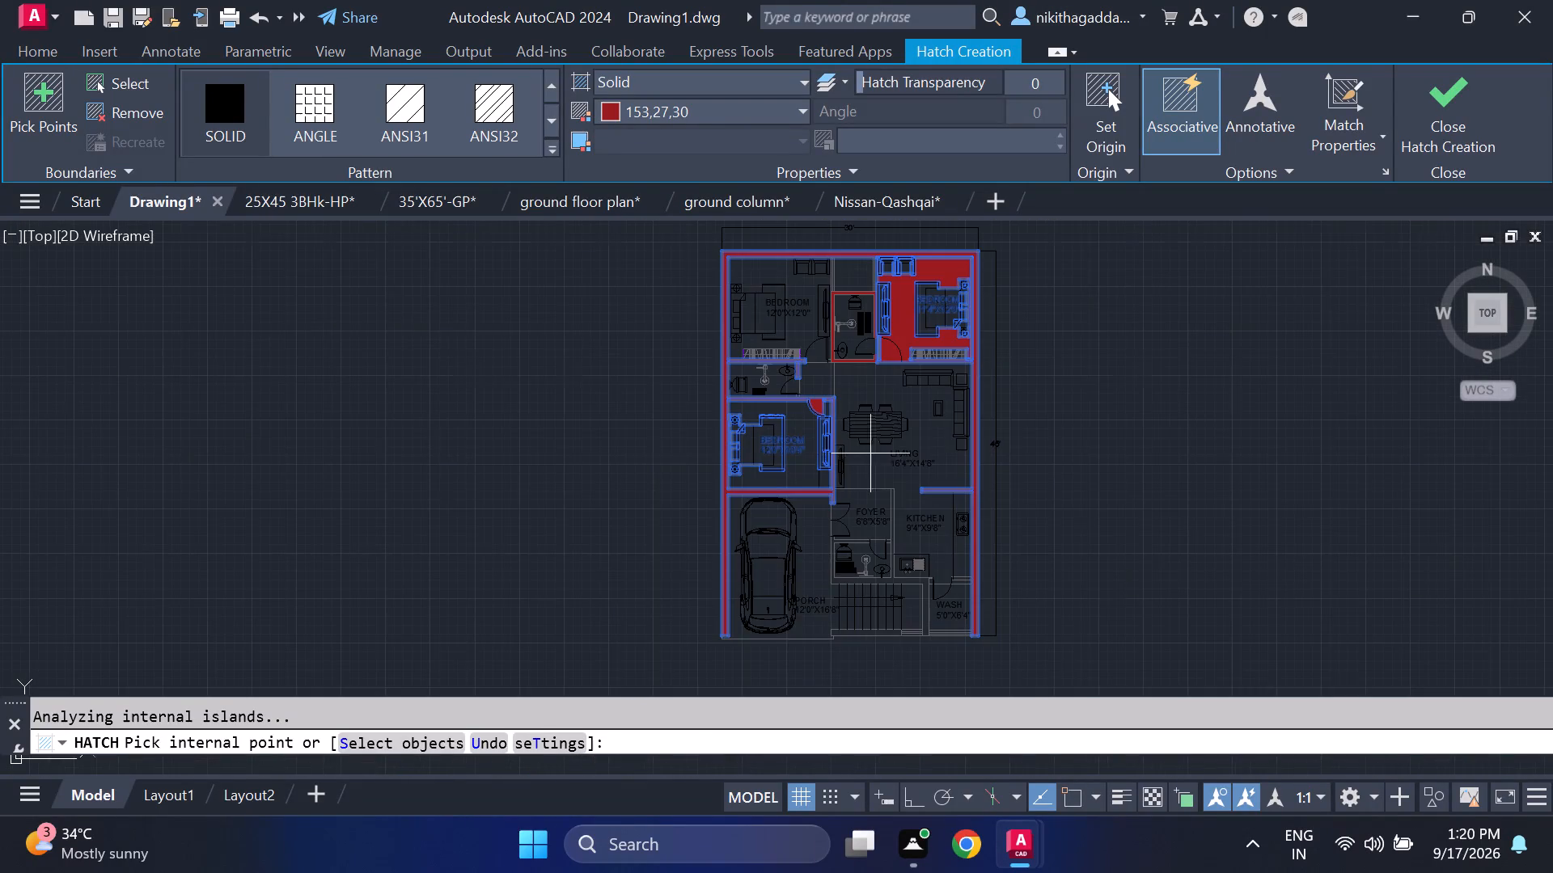
{"action": "scroll", "coordinate": [870, 453], "scroll_direction": "up", "scroll_amount": 1}
{"action": "middle_click_drag", "start_coordinate": [869, 458], "coordinate": [819, 636]}
{"action": "scroll", "coordinate": [686, 460], "scroll_direction": "up", "scroll_amount": 1}
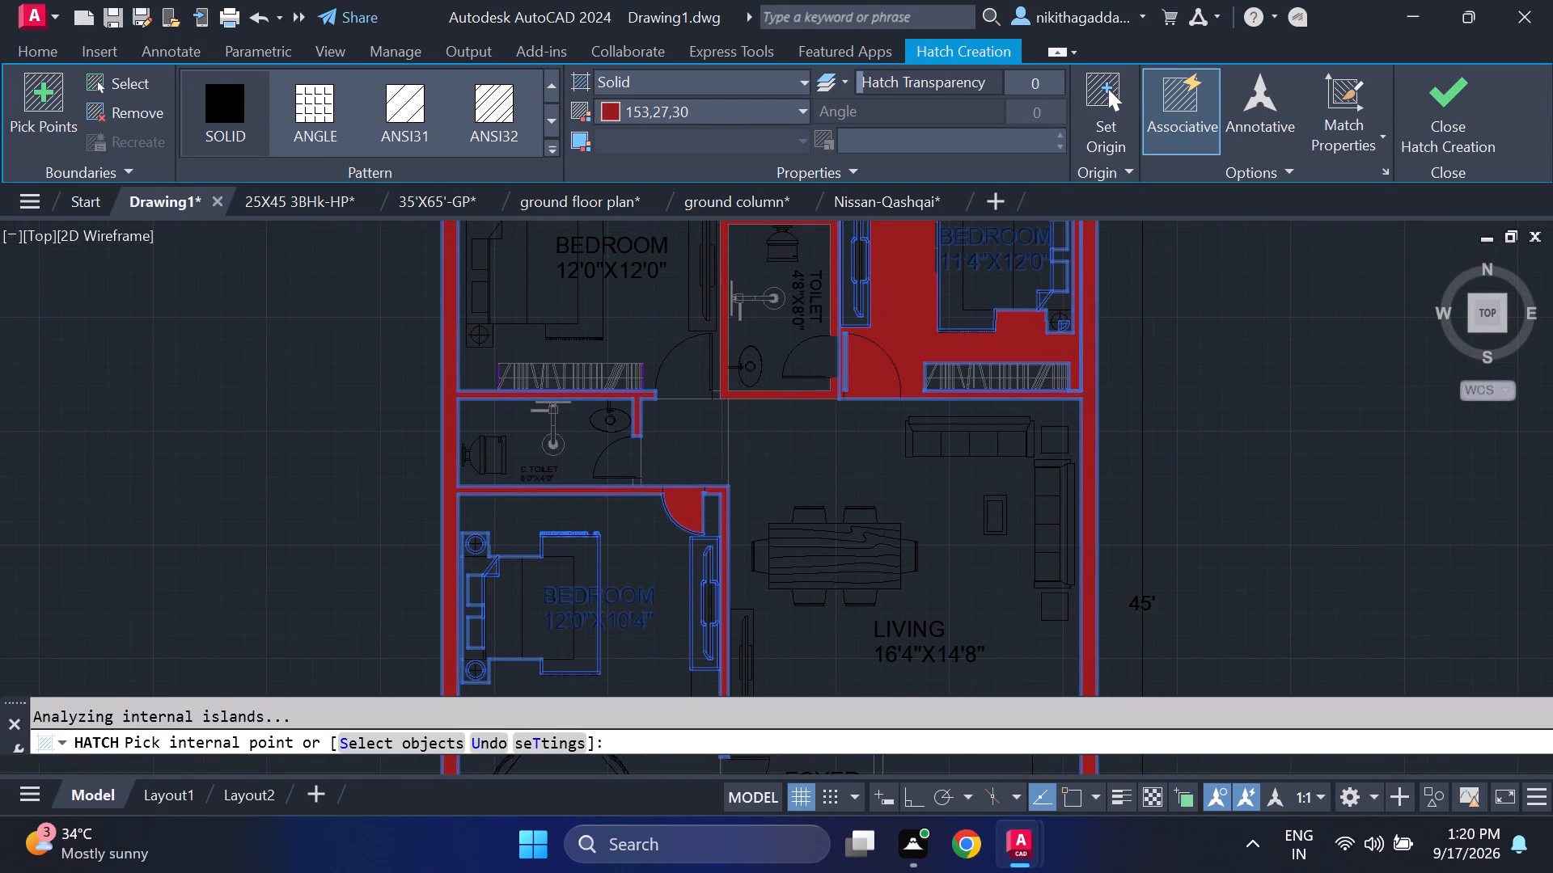
{"action": "scroll", "coordinate": [684, 460], "scroll_direction": "up", "scroll_amount": 1}
{"action": "scroll", "coordinate": [773, 530], "scroll_direction": "down", "scroll_amount": 2}
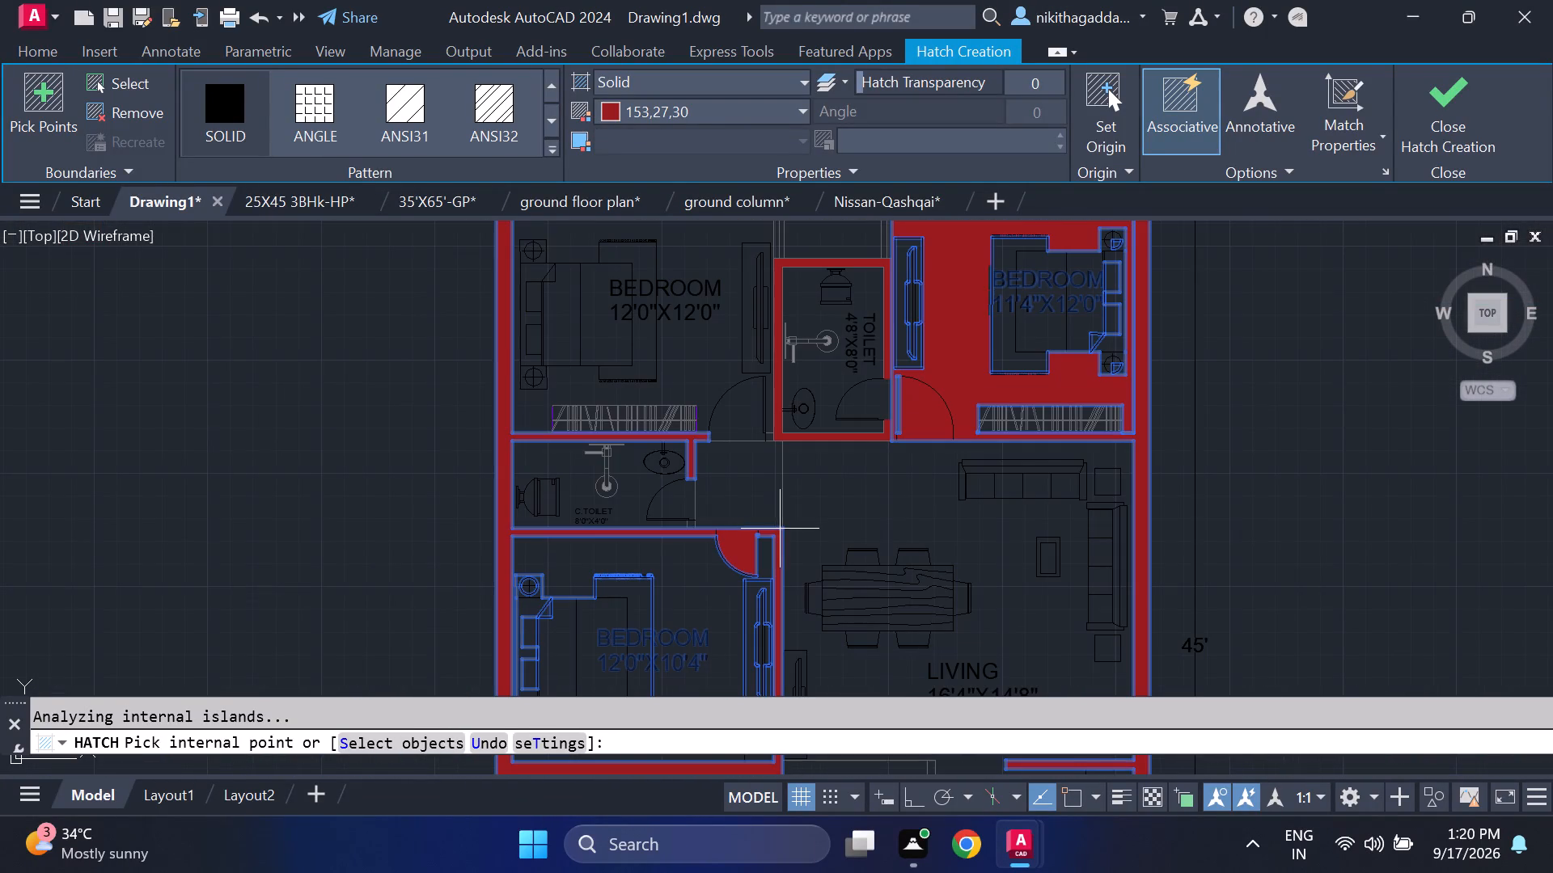
{"action": "middle_click_drag", "start_coordinate": [933, 424], "coordinate": [841, 569]}
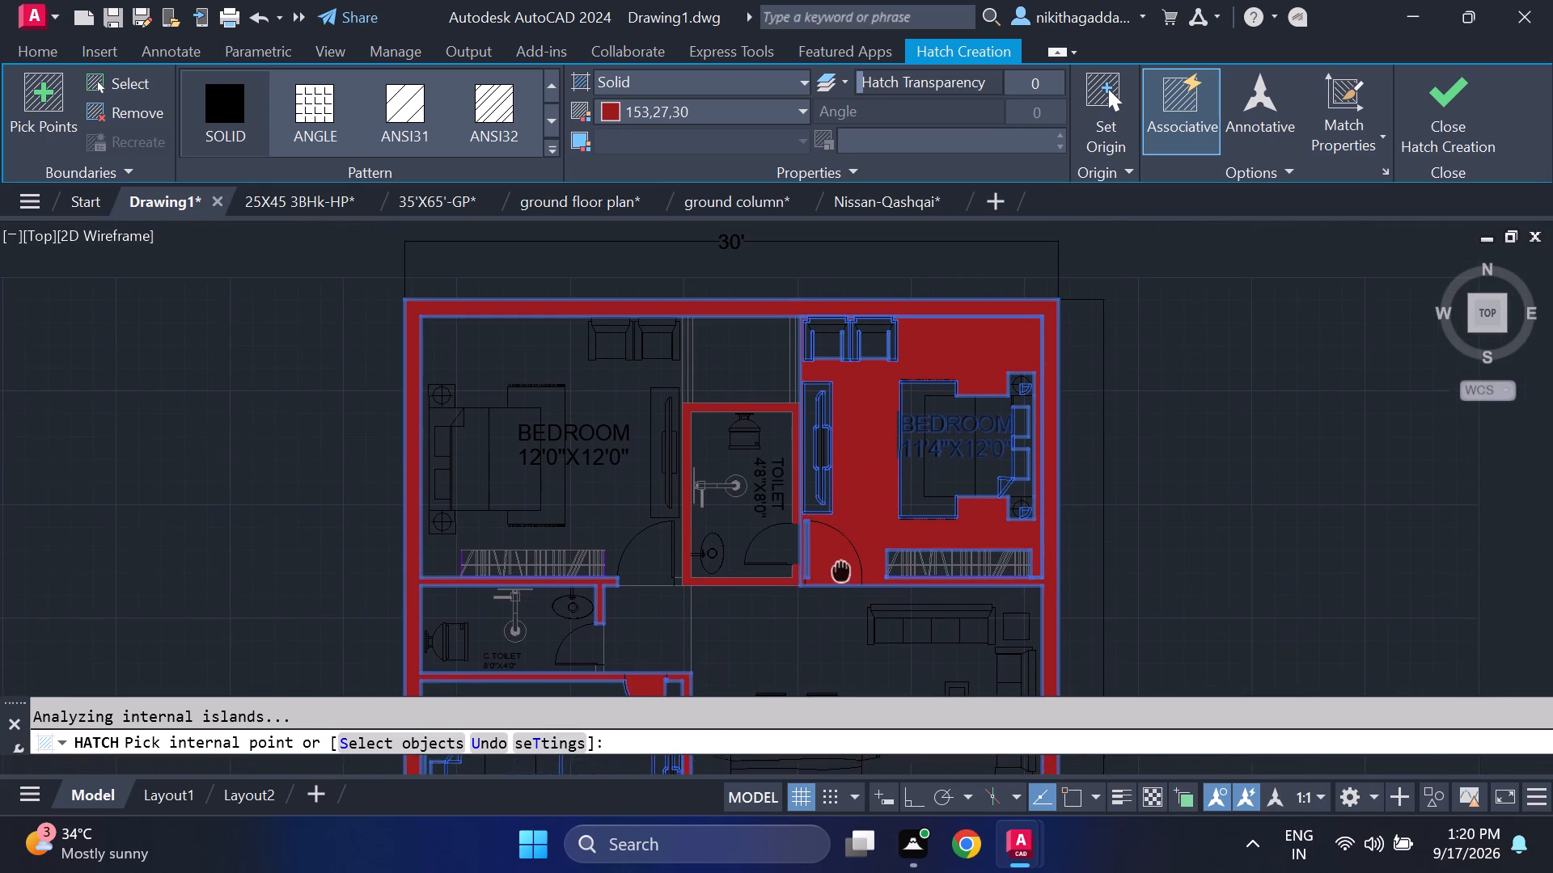
{"action": "middle_click_drag", "start_coordinate": [841, 569], "coordinate": [815, 482]}
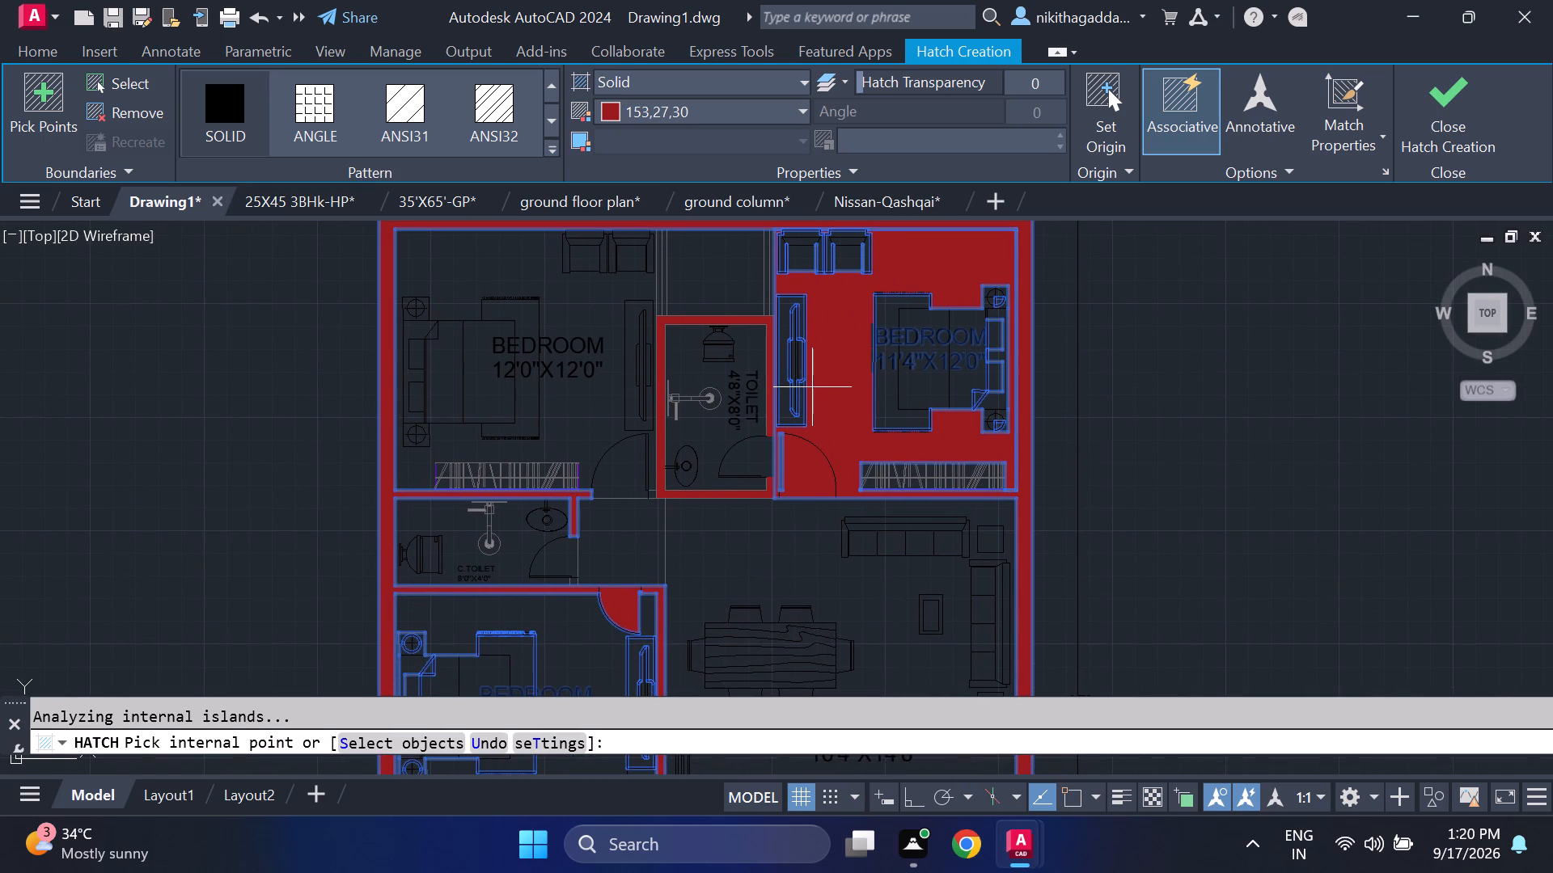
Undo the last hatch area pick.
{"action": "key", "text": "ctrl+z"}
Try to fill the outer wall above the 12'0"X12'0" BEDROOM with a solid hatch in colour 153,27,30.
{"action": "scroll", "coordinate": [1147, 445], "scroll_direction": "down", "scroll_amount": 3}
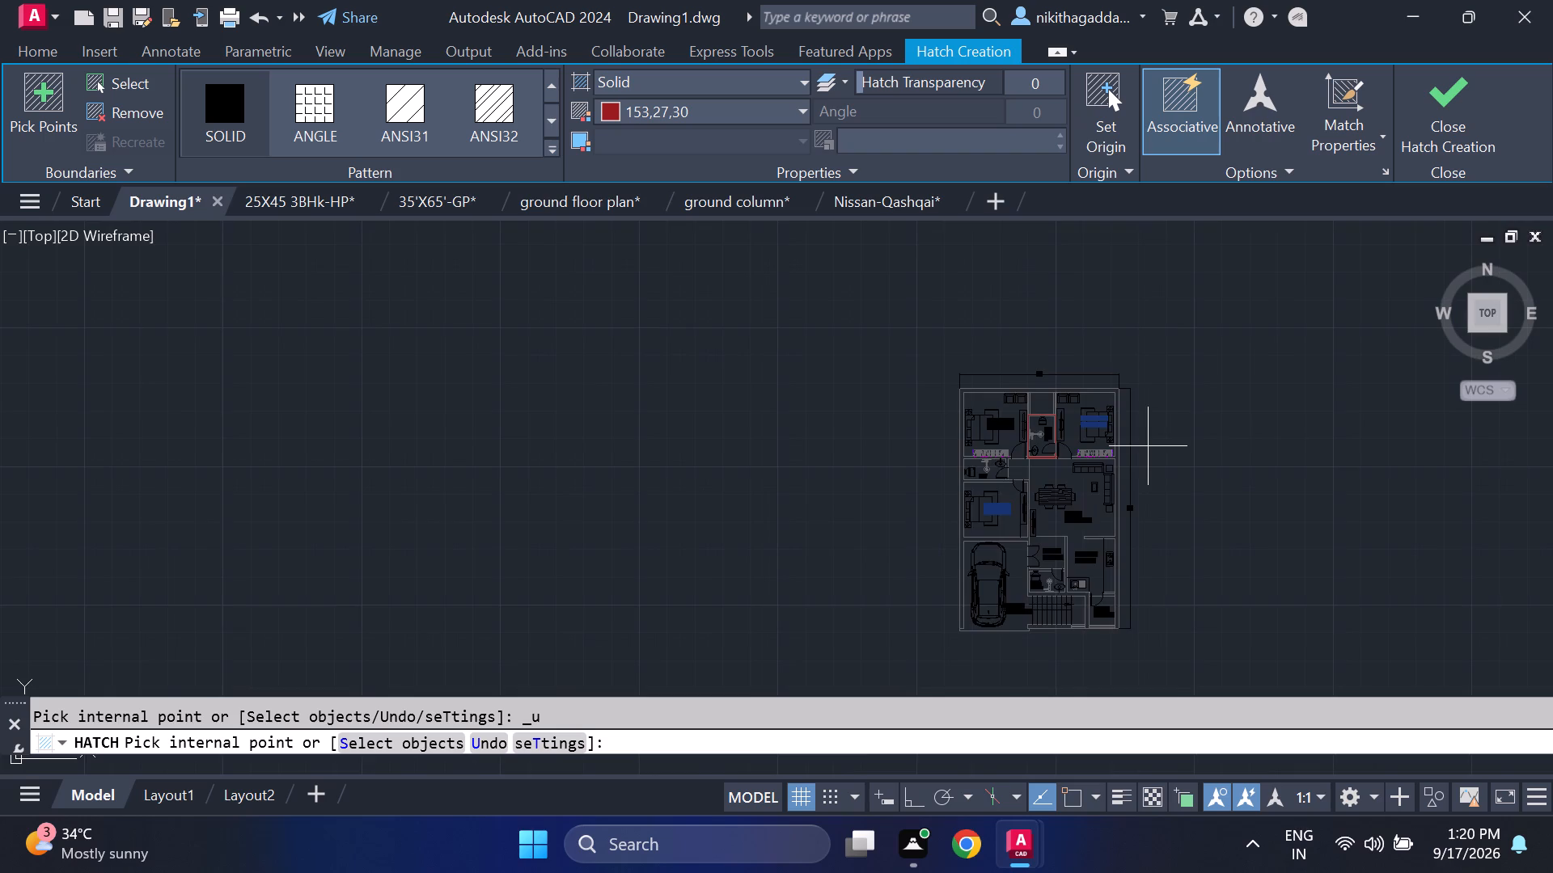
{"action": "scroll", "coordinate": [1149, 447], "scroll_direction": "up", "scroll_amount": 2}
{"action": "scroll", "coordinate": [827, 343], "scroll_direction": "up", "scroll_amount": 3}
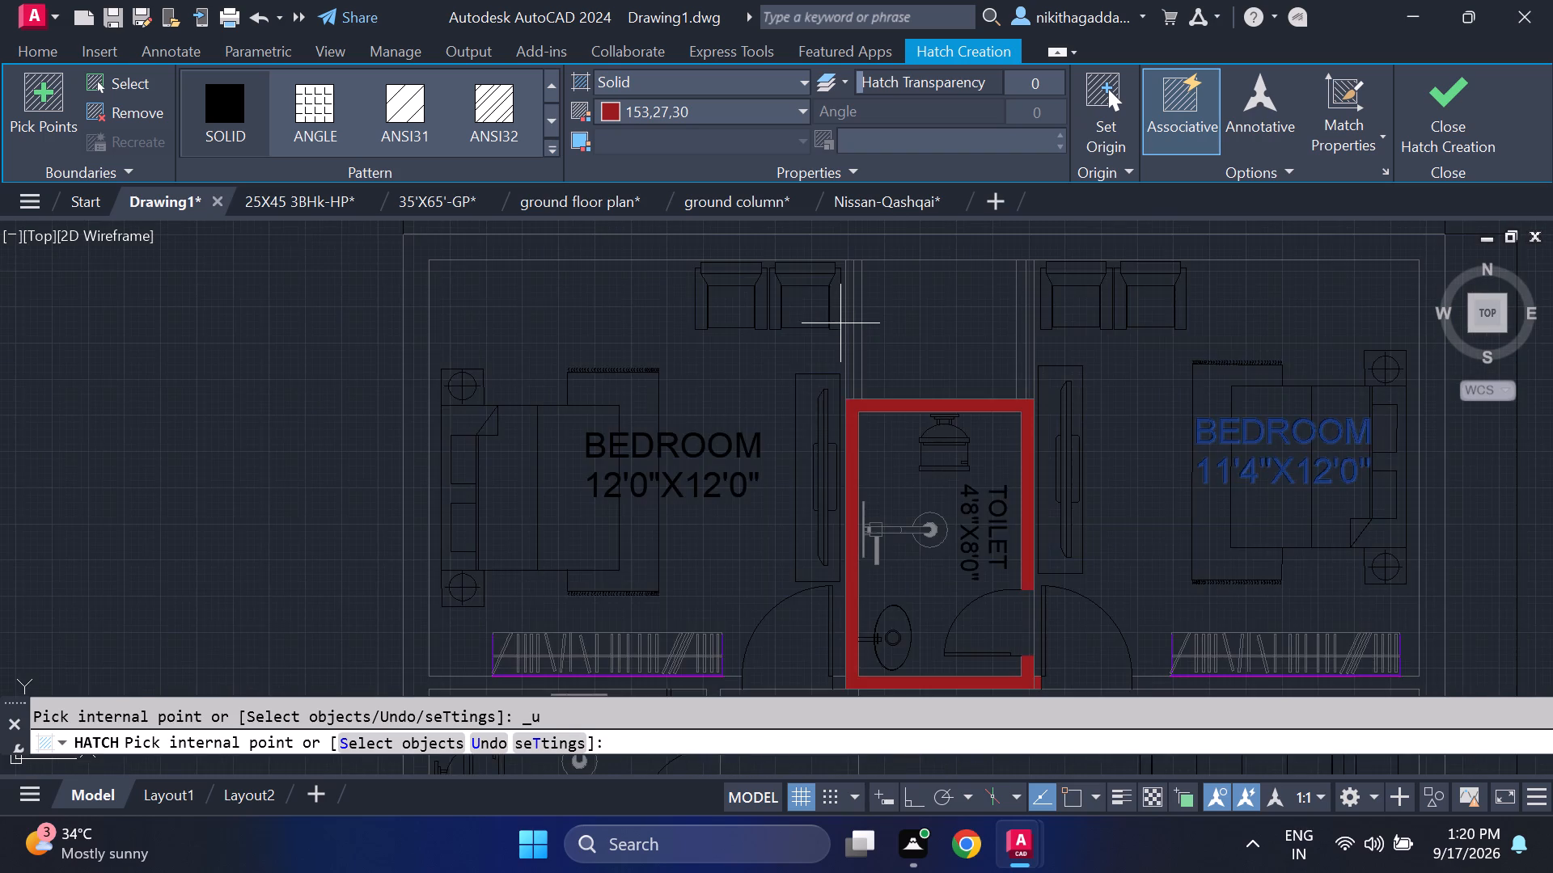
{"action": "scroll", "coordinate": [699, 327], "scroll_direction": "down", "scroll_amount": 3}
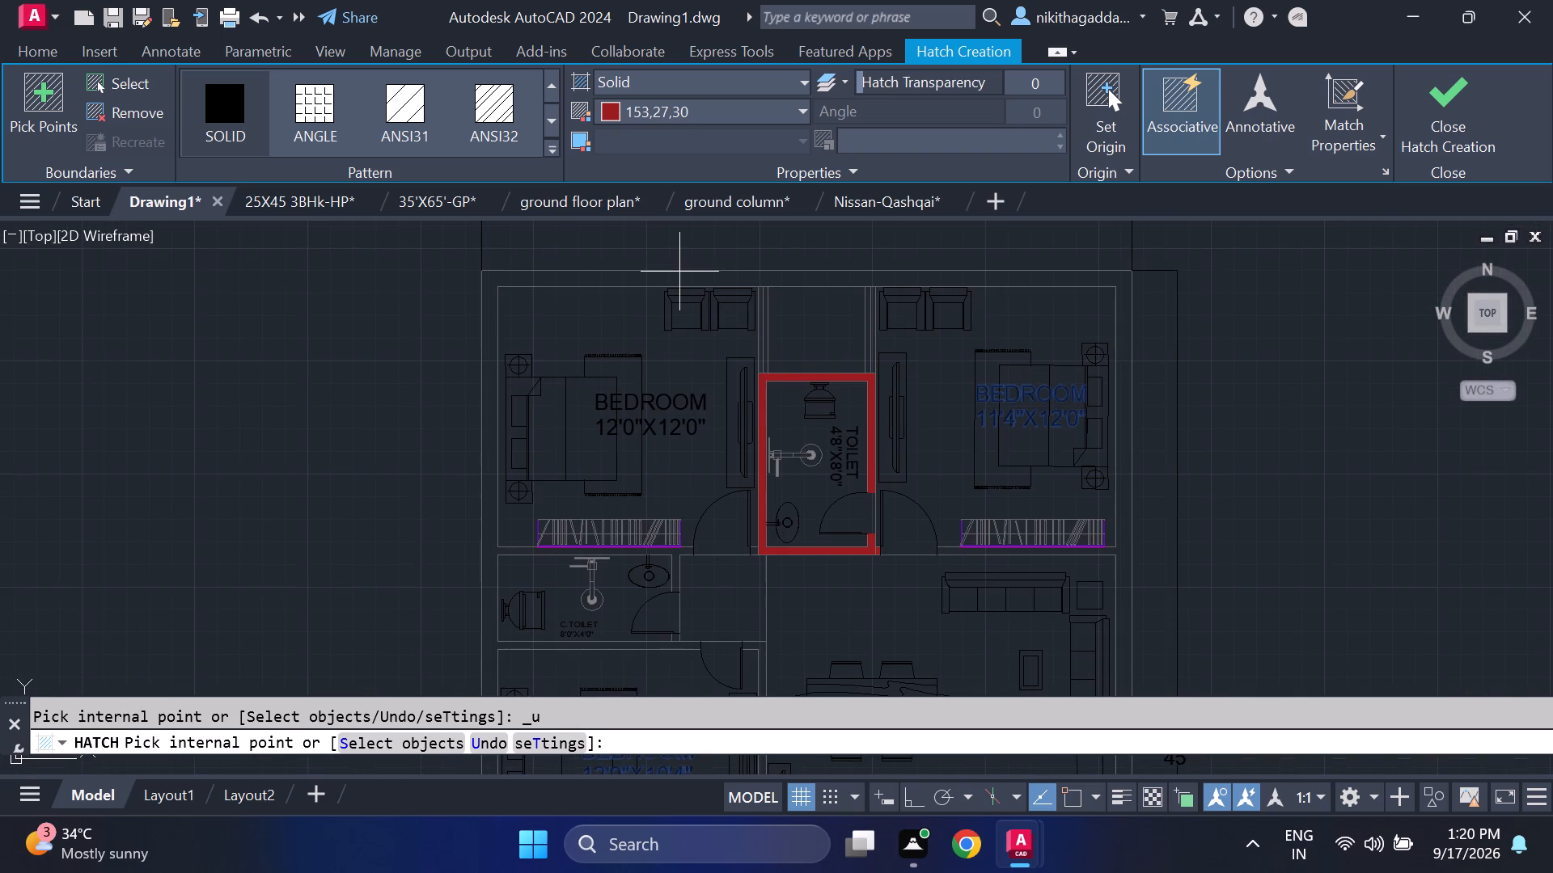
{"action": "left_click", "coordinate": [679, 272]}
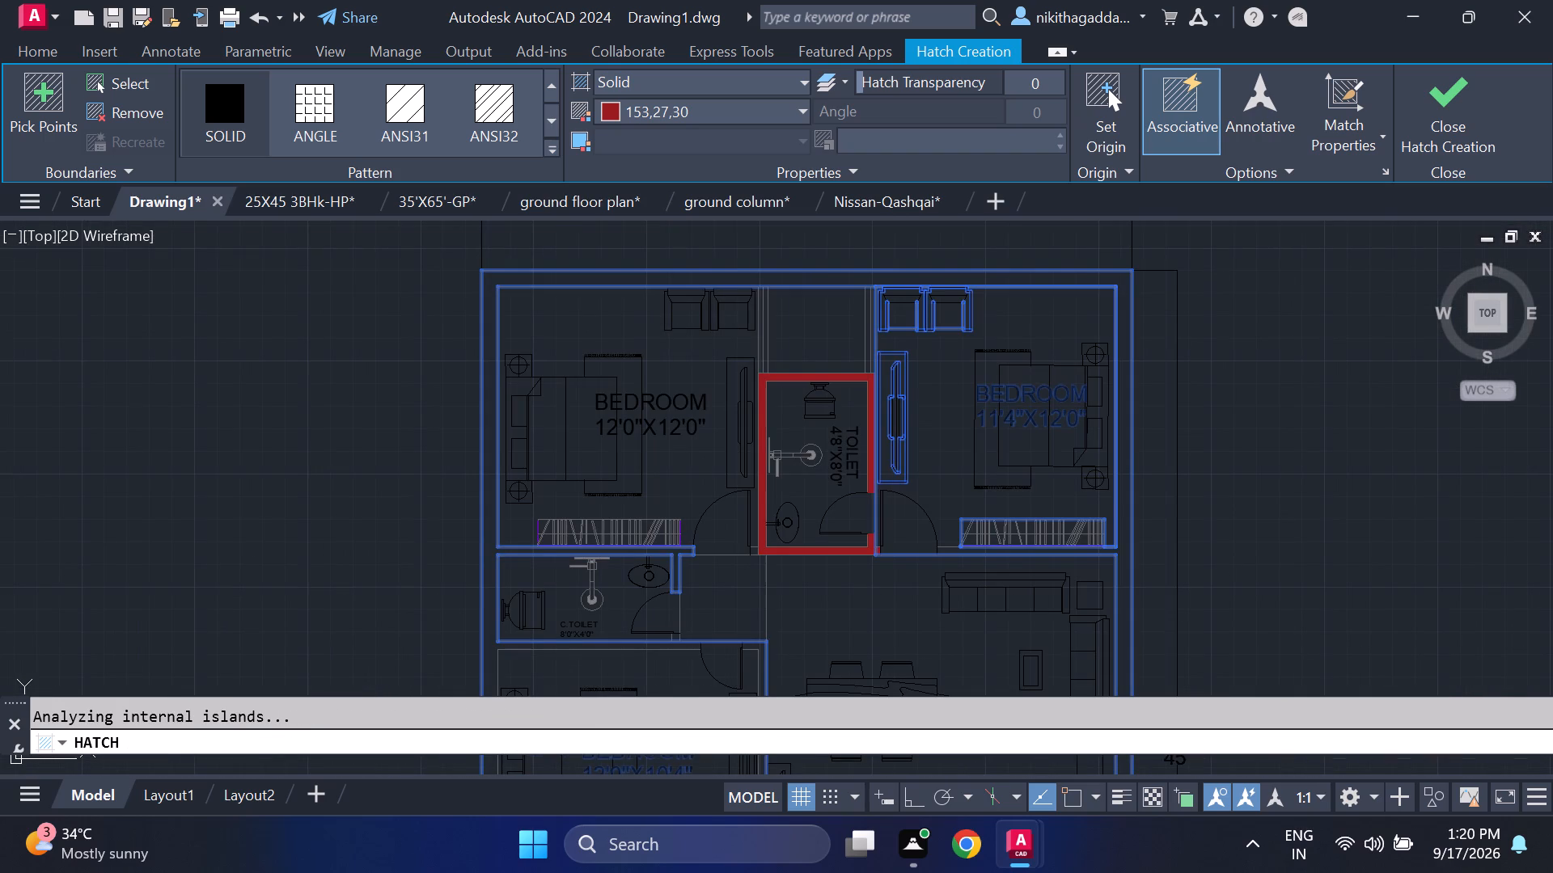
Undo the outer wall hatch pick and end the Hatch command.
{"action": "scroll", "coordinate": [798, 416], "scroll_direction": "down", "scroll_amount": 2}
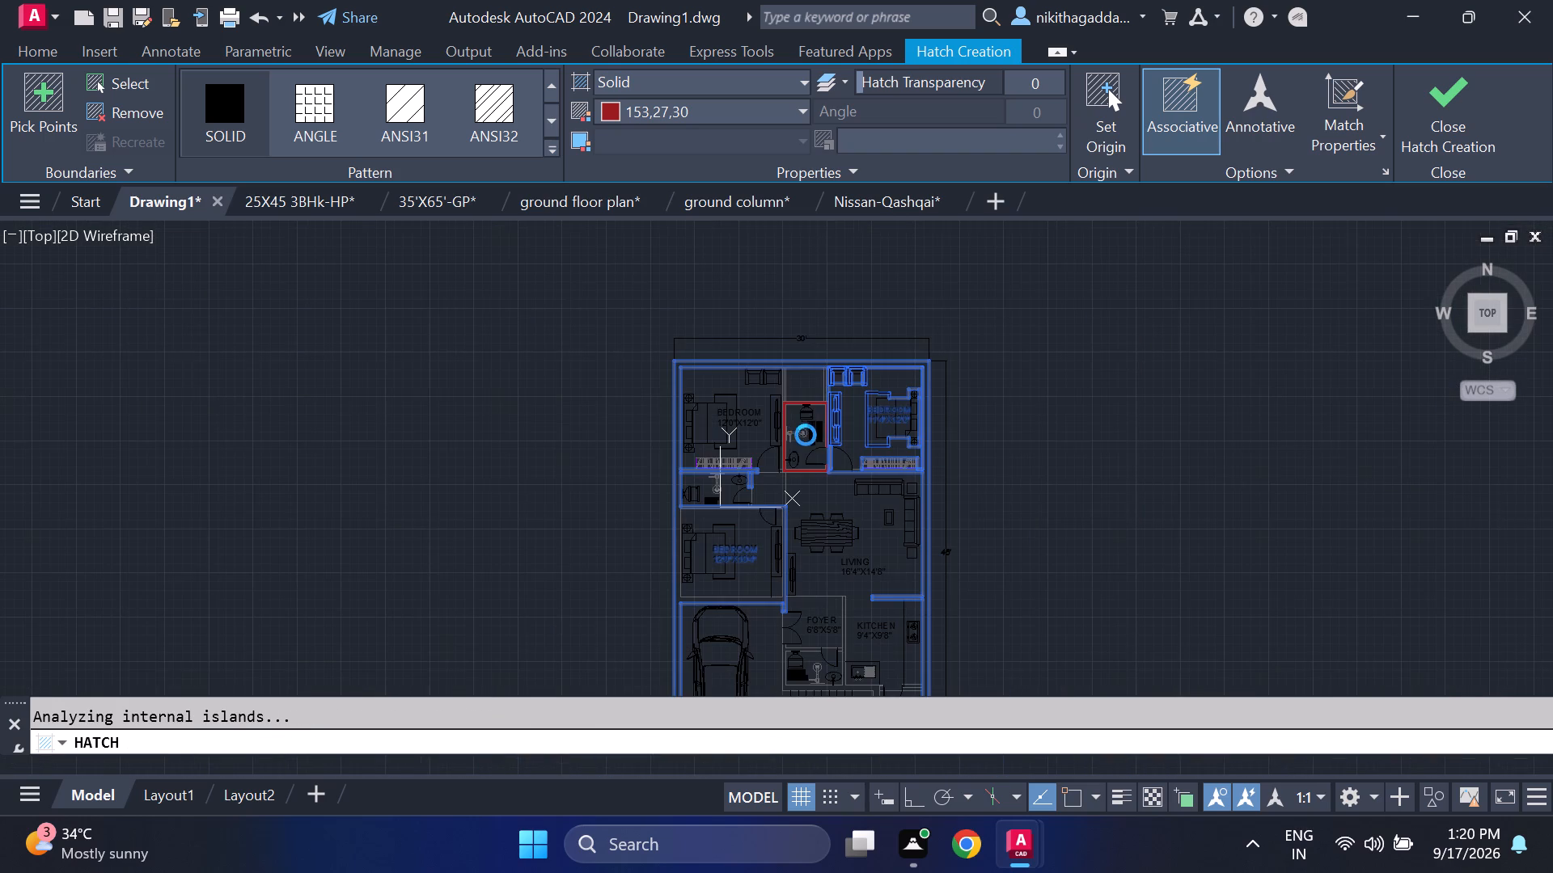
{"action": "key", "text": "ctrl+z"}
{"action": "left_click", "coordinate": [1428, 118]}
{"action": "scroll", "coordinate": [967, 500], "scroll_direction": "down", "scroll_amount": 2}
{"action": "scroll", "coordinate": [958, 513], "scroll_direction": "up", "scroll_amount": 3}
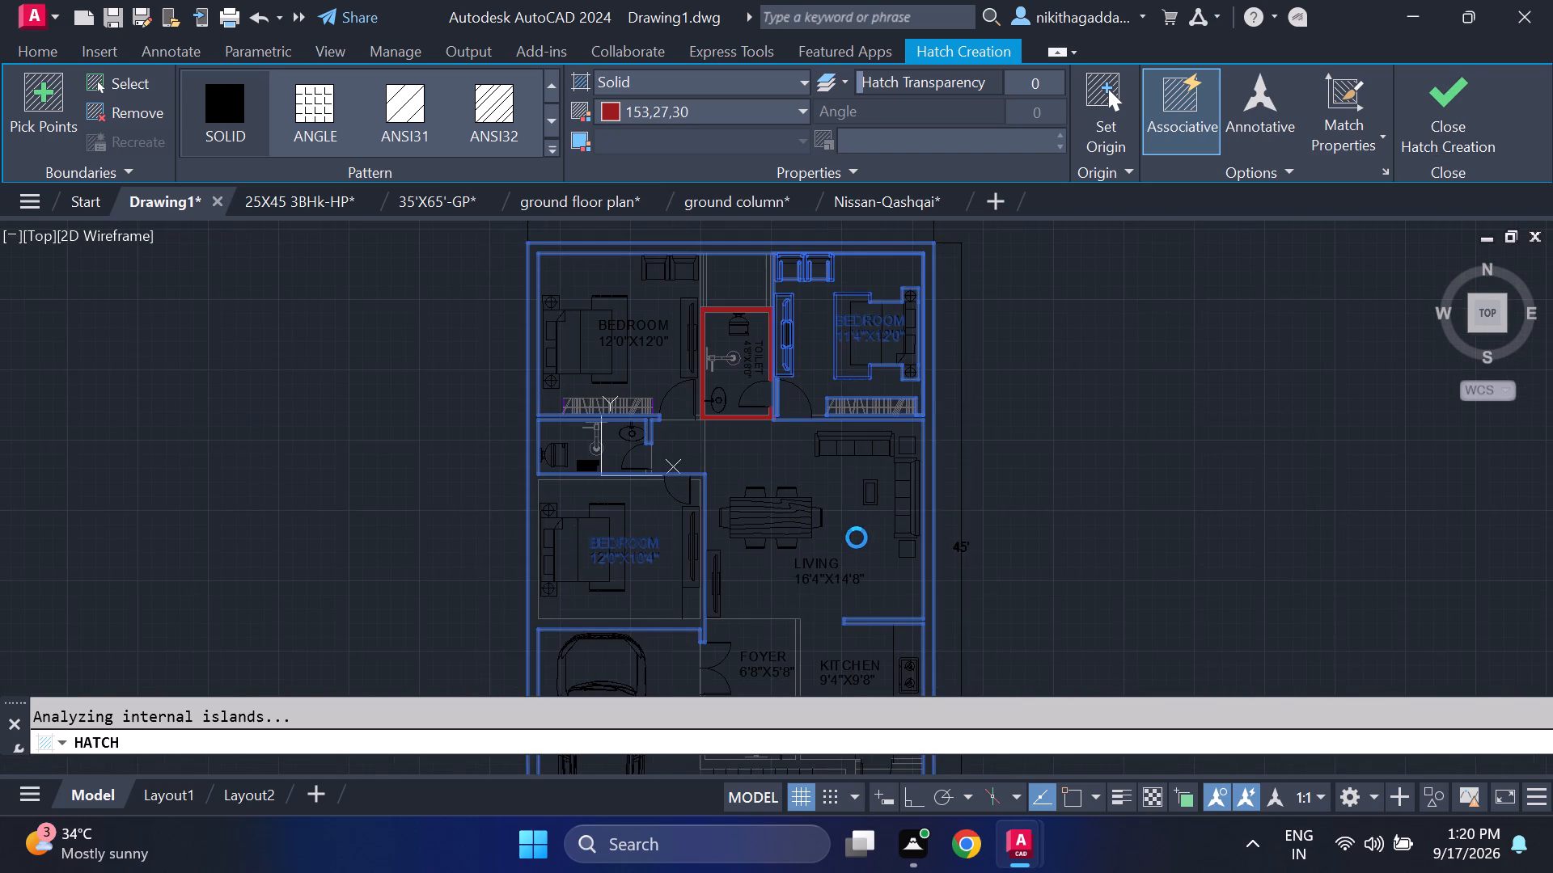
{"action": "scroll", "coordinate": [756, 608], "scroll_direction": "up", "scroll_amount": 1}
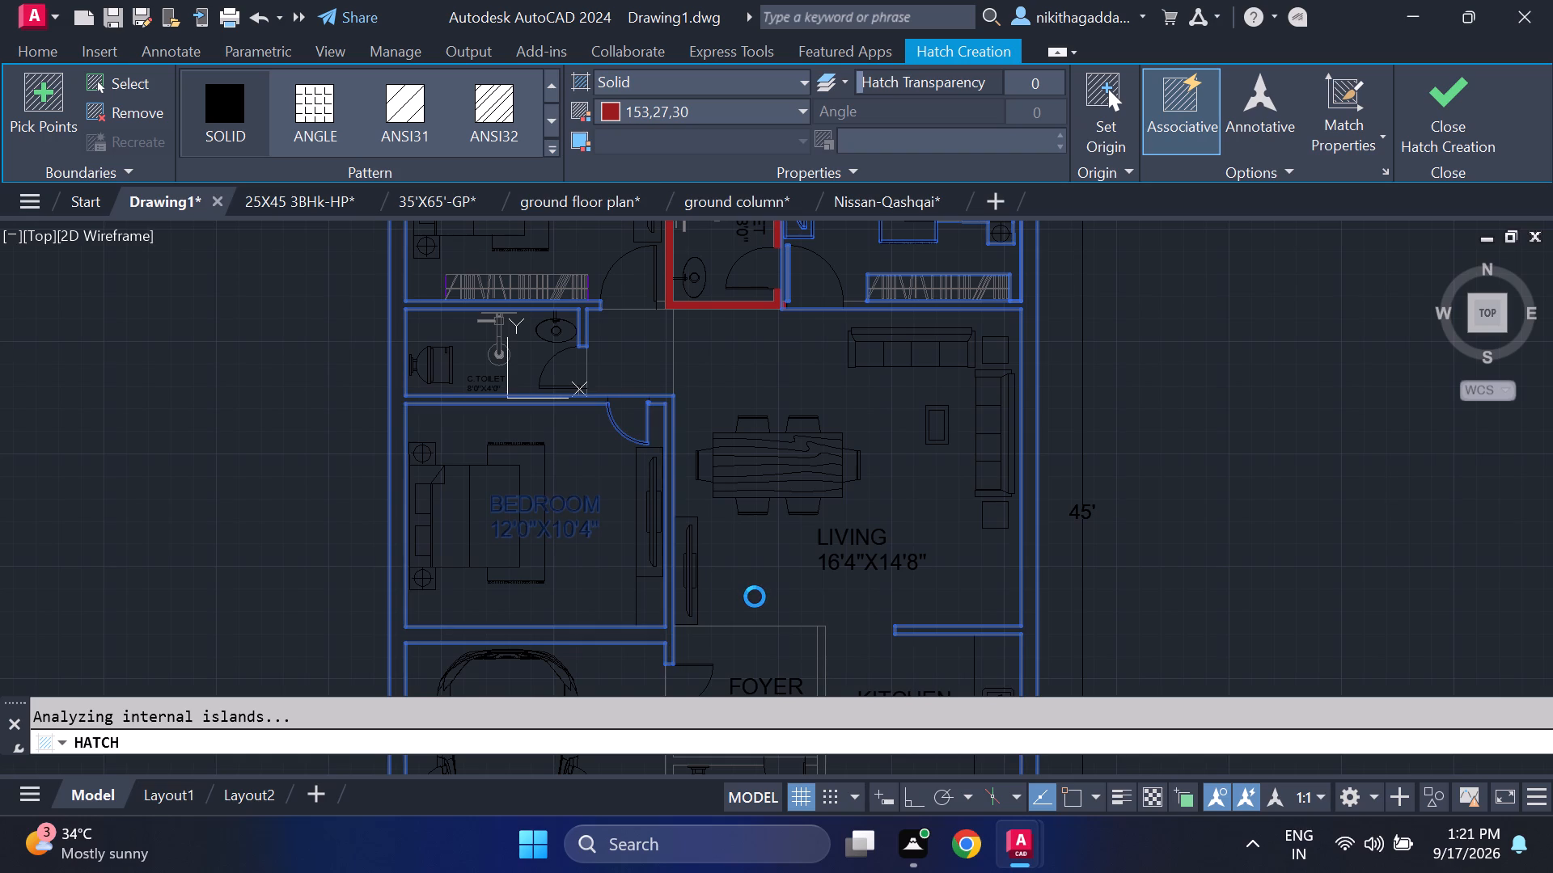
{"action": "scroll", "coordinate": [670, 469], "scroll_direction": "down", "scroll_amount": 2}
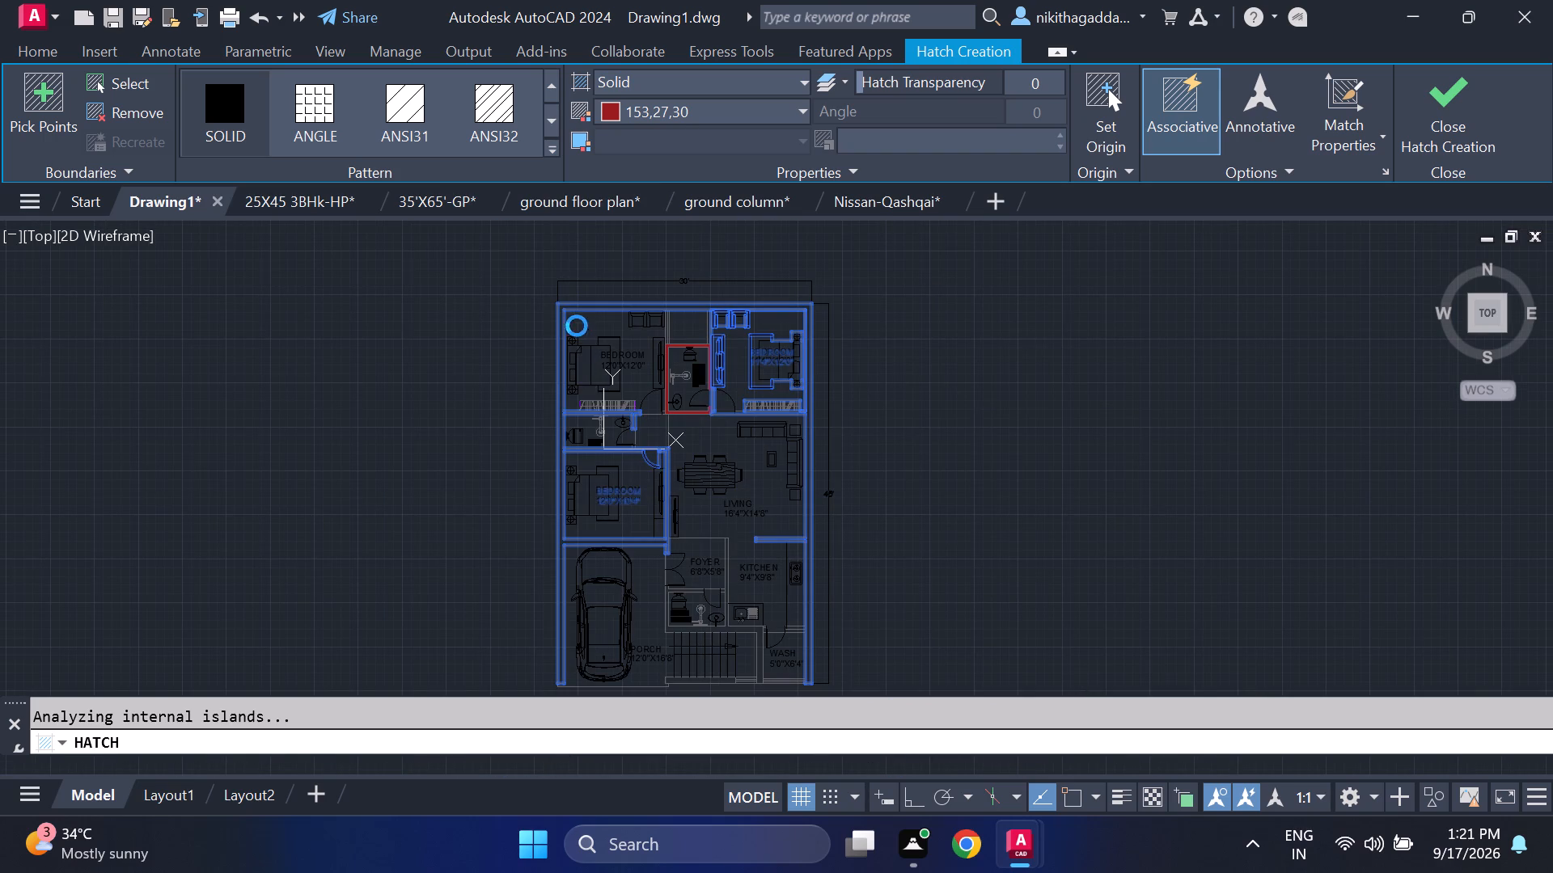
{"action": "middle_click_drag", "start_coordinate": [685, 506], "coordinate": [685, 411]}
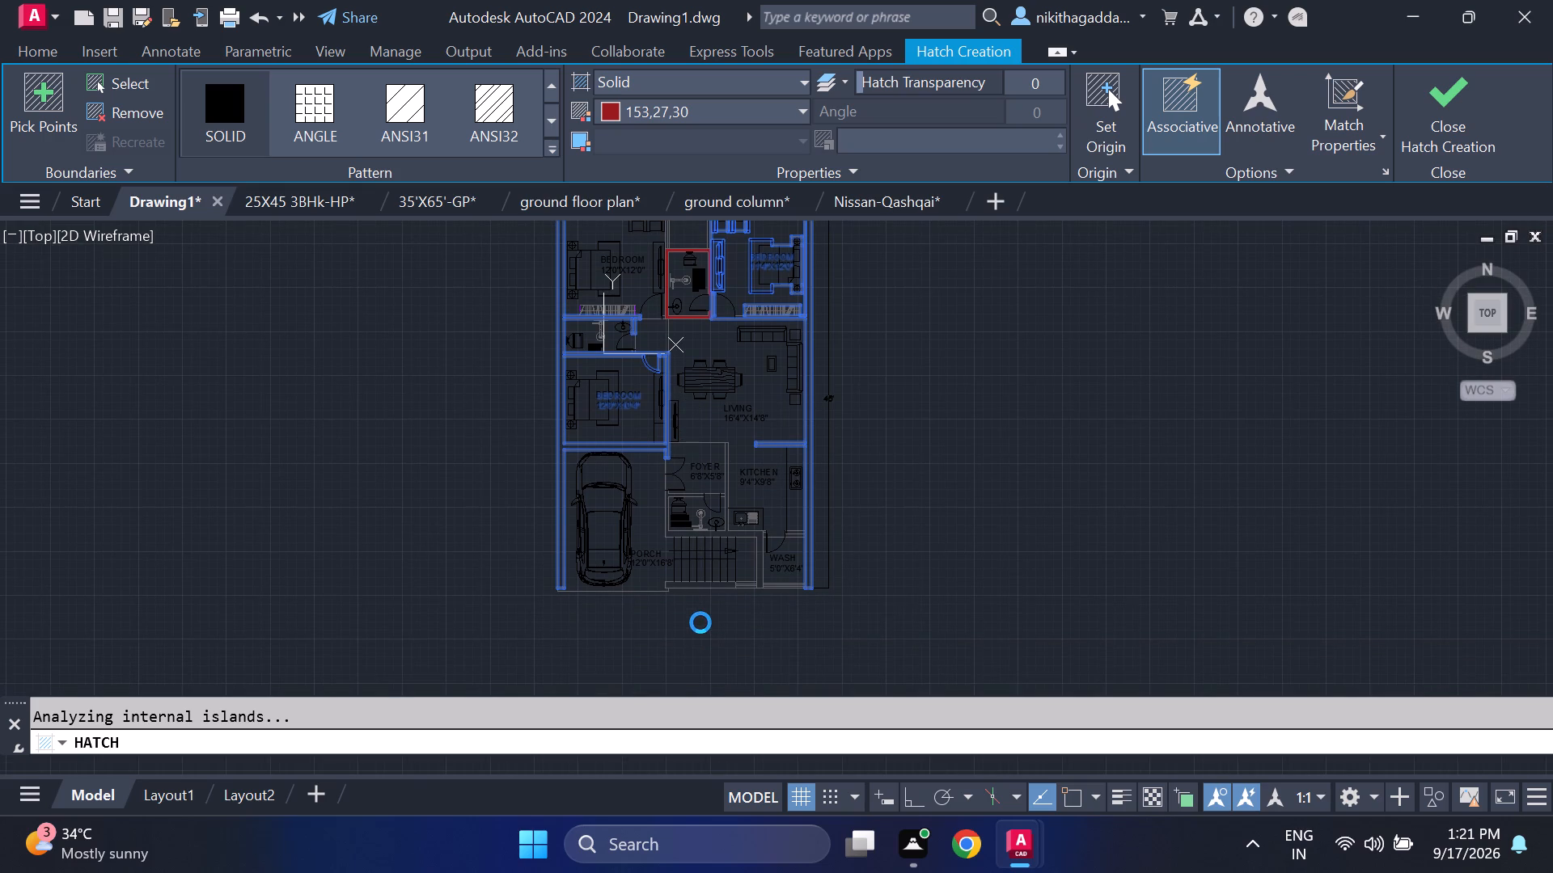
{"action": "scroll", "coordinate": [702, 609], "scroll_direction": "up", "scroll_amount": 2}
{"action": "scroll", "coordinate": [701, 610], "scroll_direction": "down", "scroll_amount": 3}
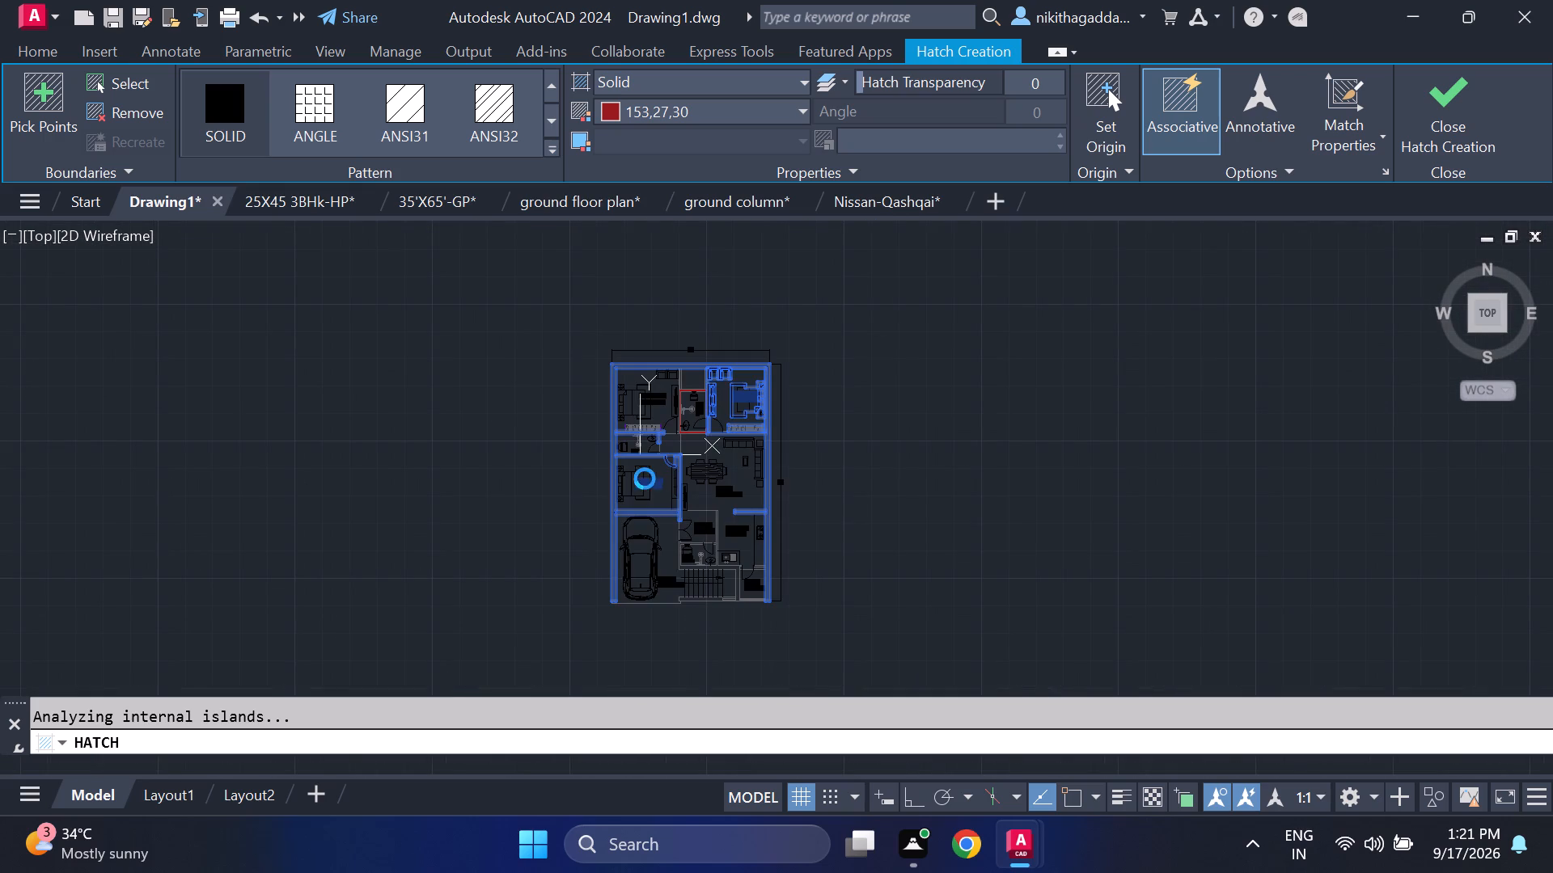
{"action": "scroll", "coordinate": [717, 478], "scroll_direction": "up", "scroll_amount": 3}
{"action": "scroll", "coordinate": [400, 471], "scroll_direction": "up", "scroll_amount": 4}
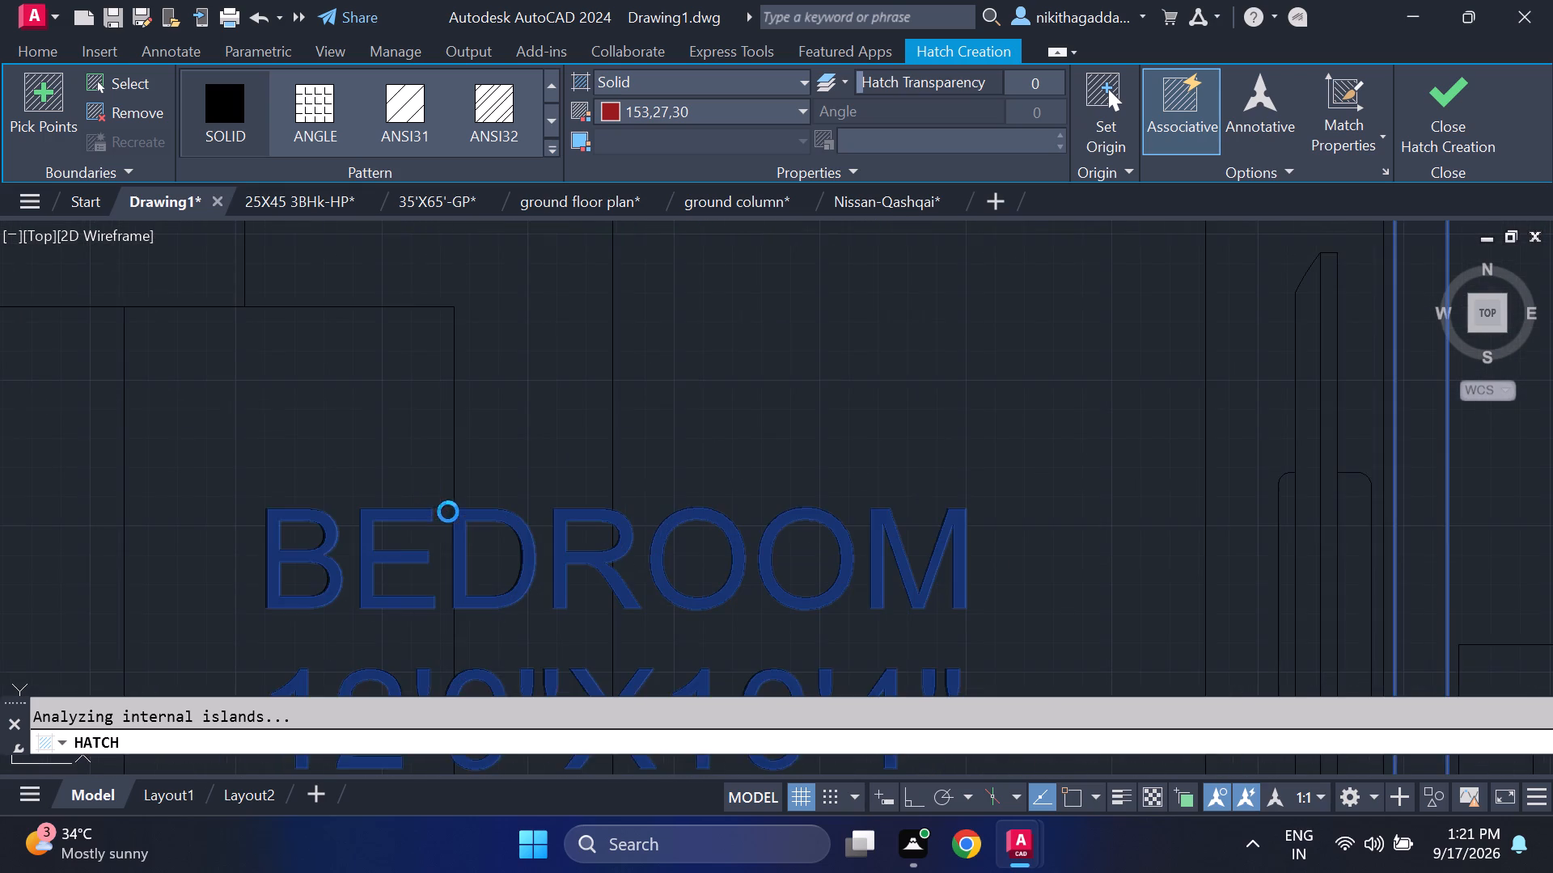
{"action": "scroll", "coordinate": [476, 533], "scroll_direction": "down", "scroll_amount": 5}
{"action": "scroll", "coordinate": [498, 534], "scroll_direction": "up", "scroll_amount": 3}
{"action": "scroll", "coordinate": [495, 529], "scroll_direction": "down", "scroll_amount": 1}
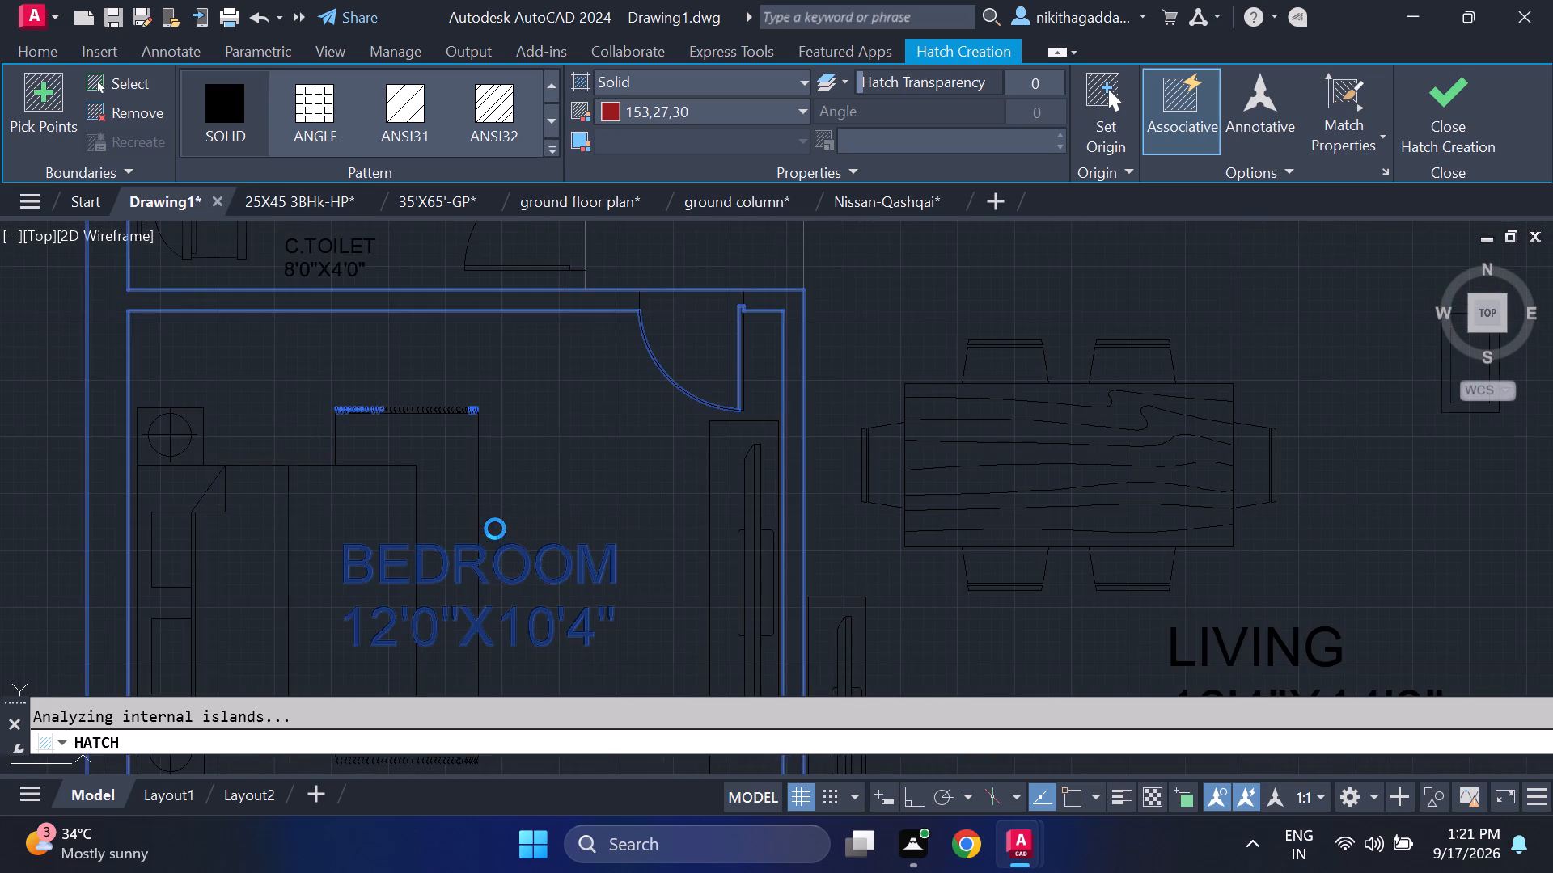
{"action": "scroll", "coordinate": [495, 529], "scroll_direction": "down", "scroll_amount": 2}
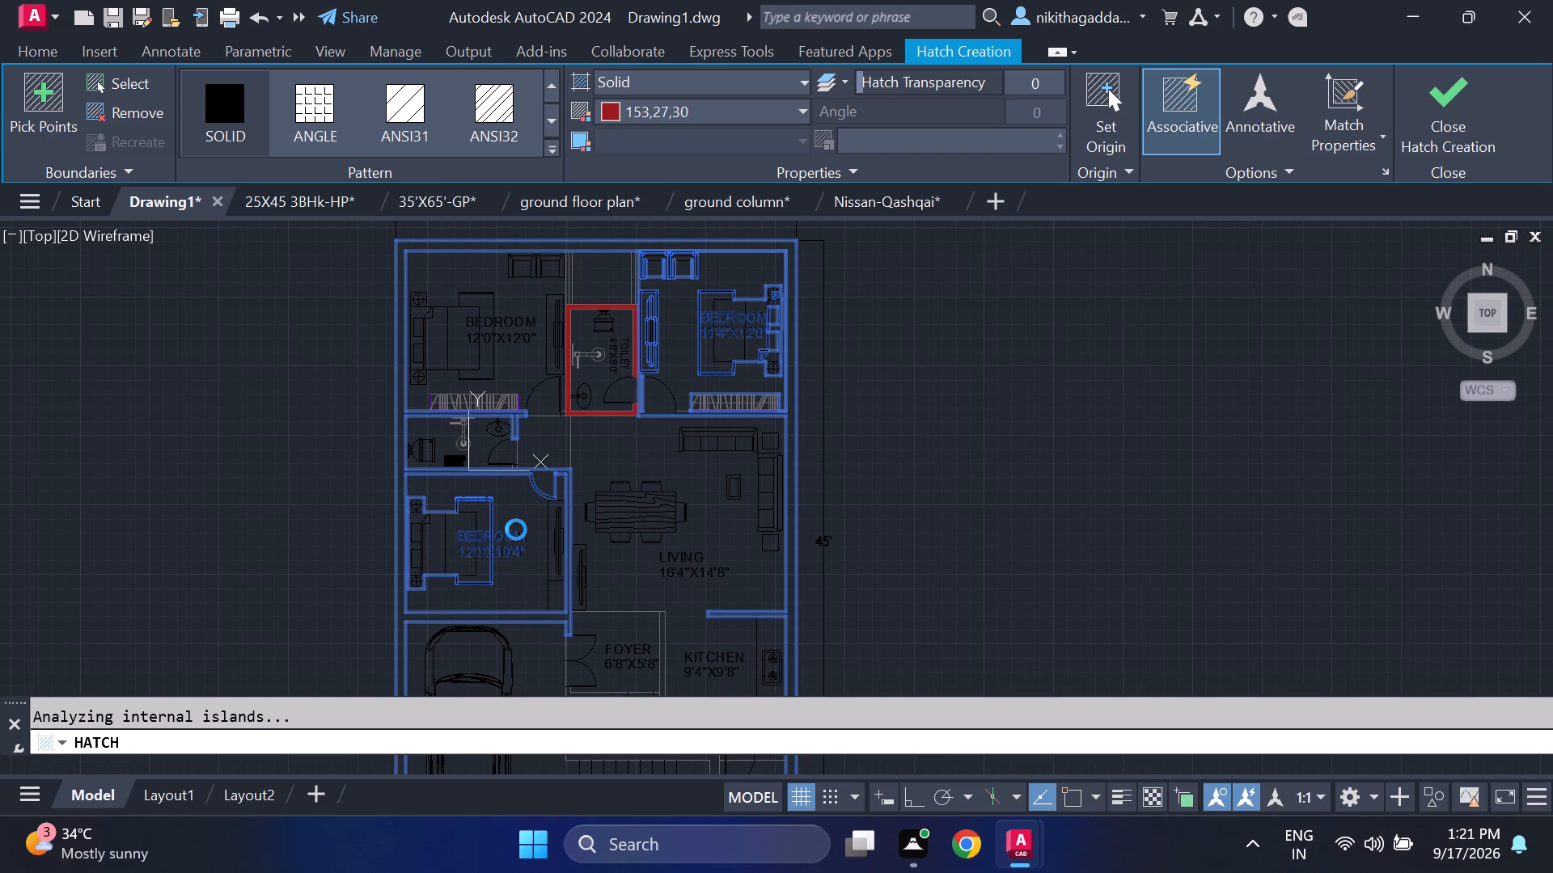
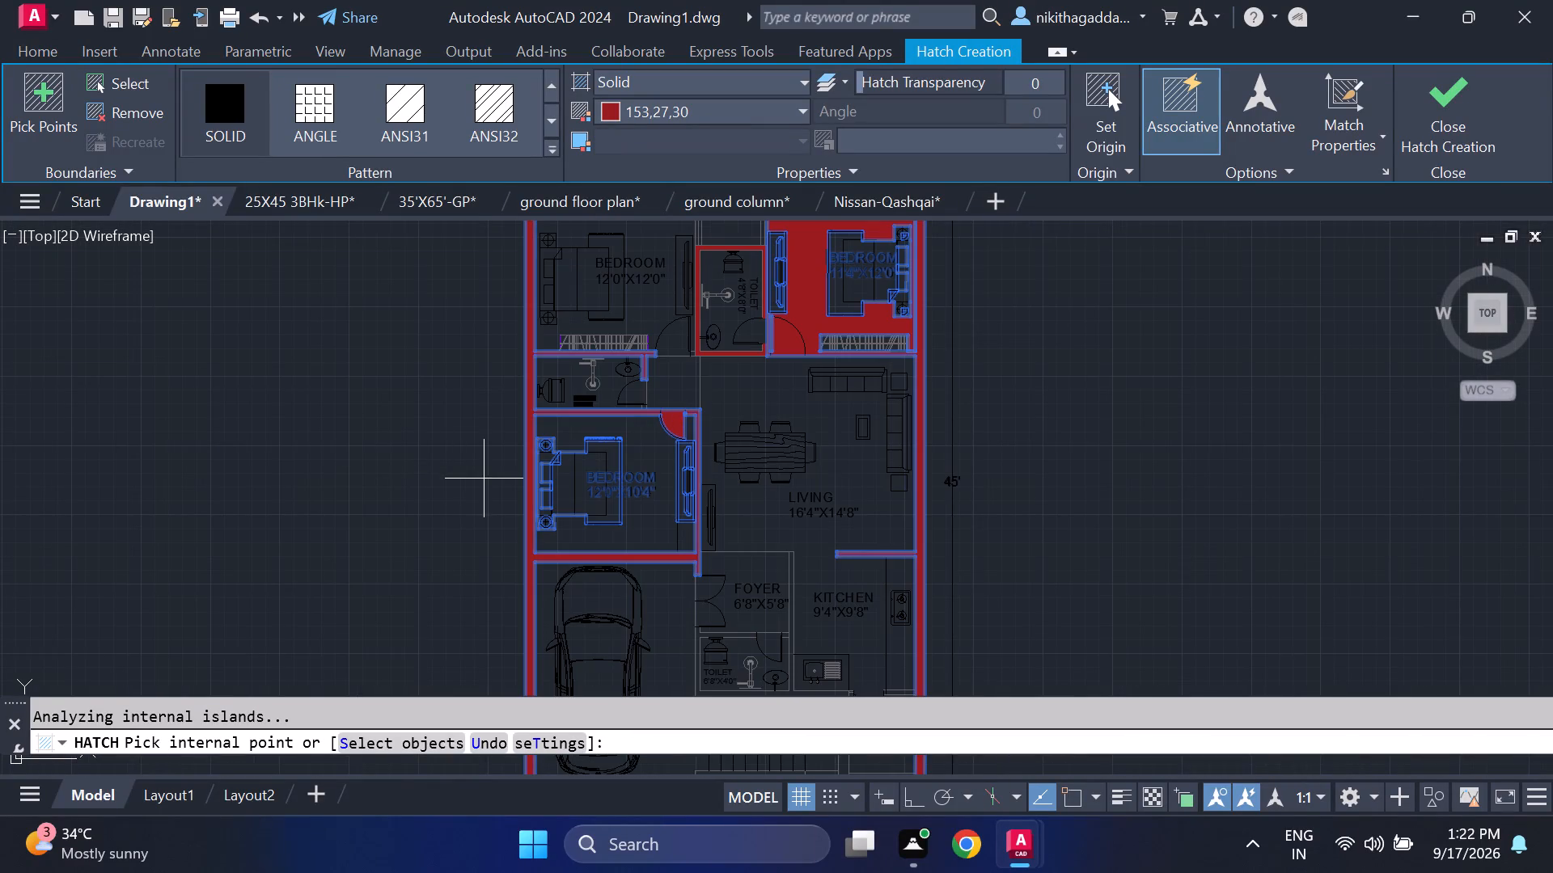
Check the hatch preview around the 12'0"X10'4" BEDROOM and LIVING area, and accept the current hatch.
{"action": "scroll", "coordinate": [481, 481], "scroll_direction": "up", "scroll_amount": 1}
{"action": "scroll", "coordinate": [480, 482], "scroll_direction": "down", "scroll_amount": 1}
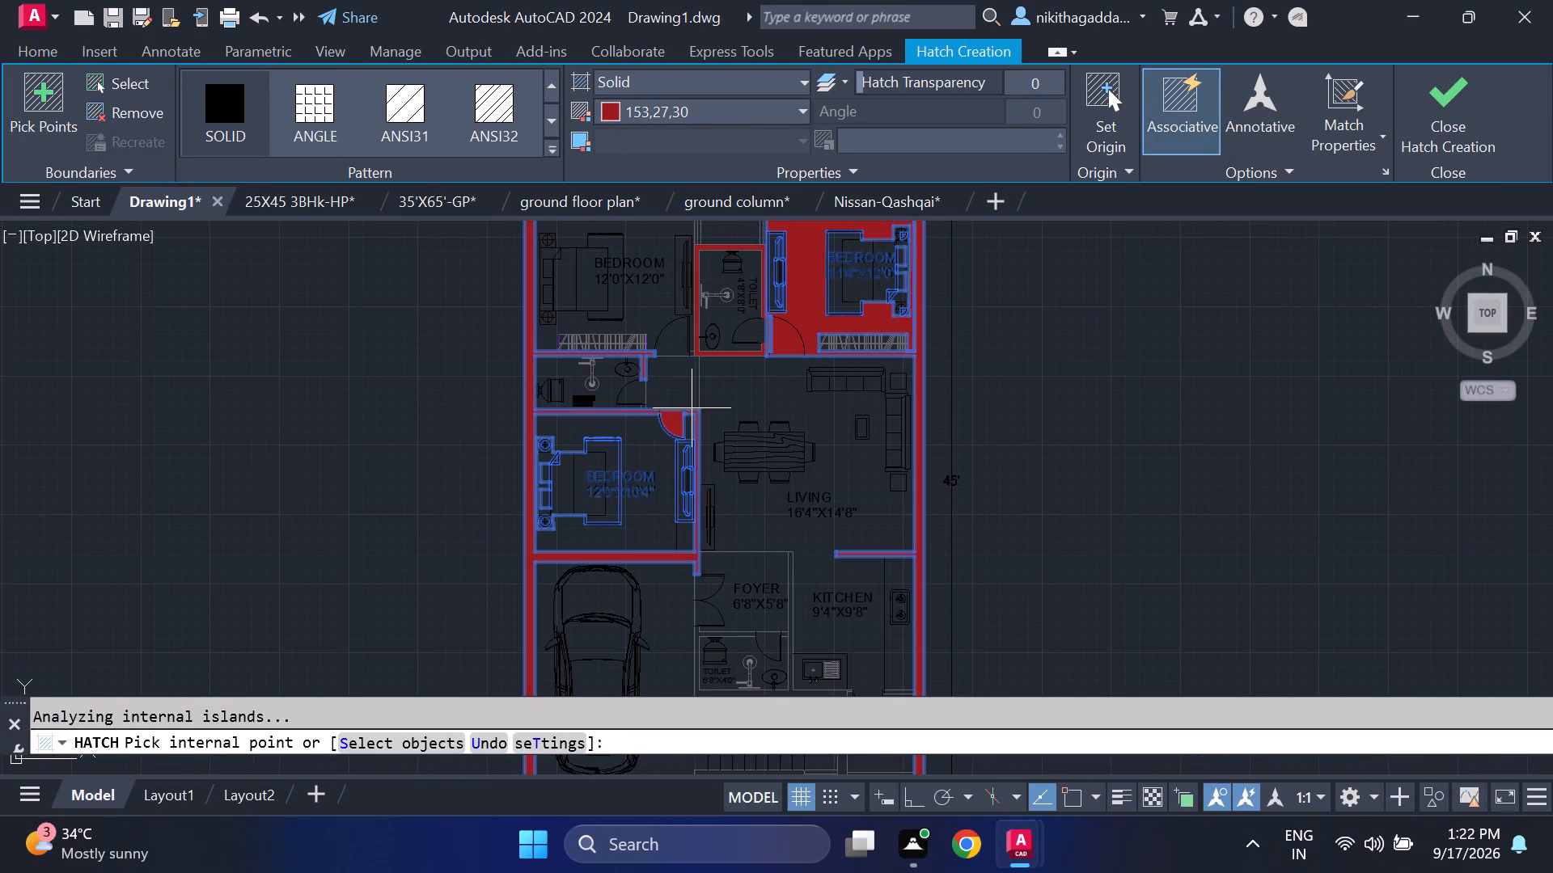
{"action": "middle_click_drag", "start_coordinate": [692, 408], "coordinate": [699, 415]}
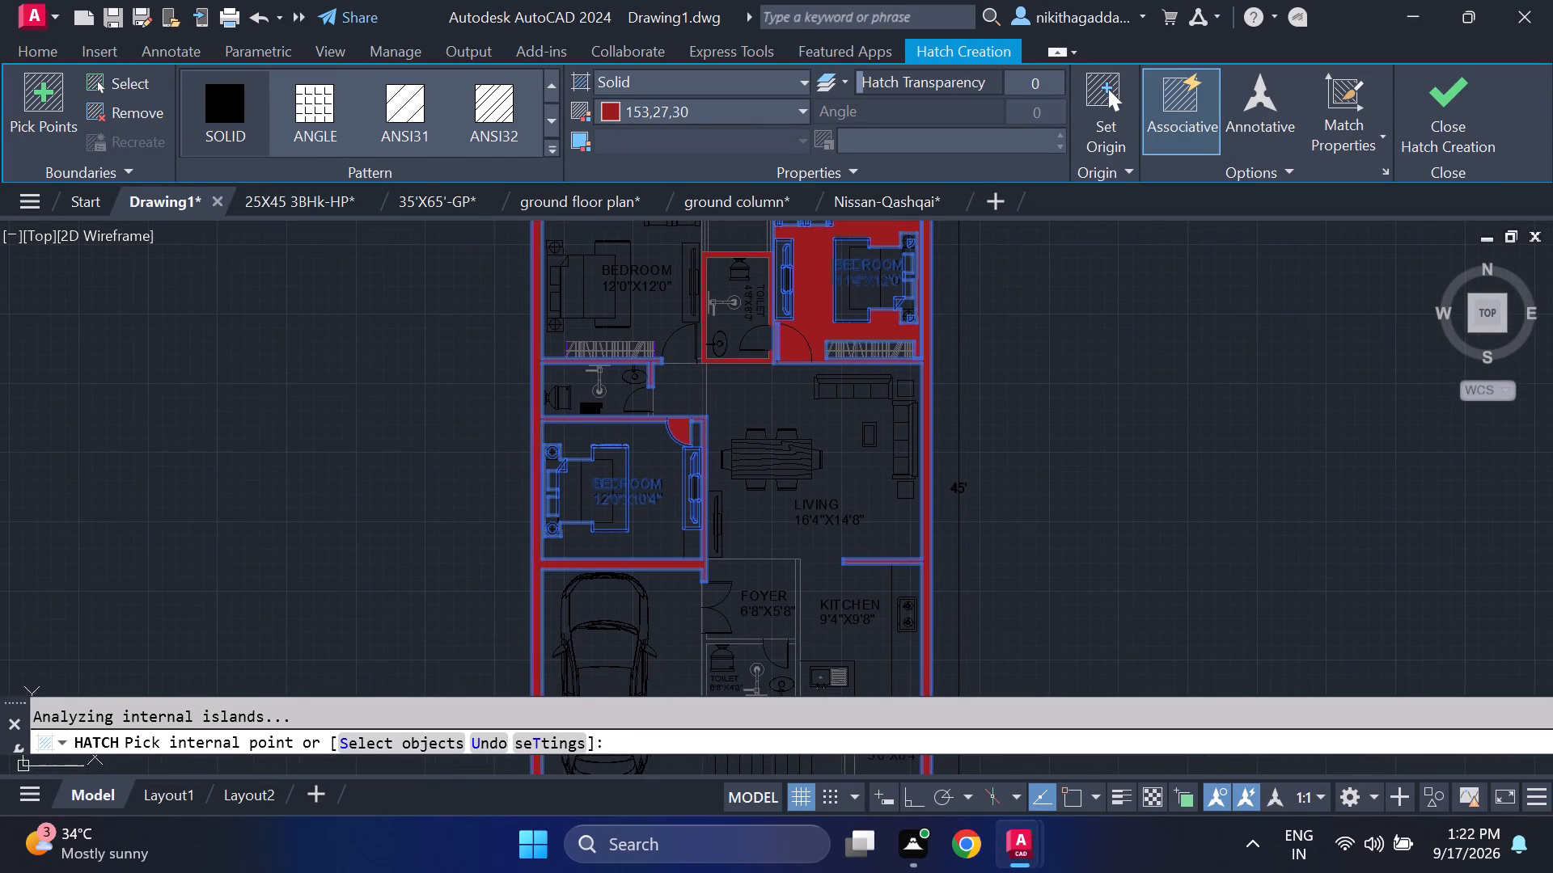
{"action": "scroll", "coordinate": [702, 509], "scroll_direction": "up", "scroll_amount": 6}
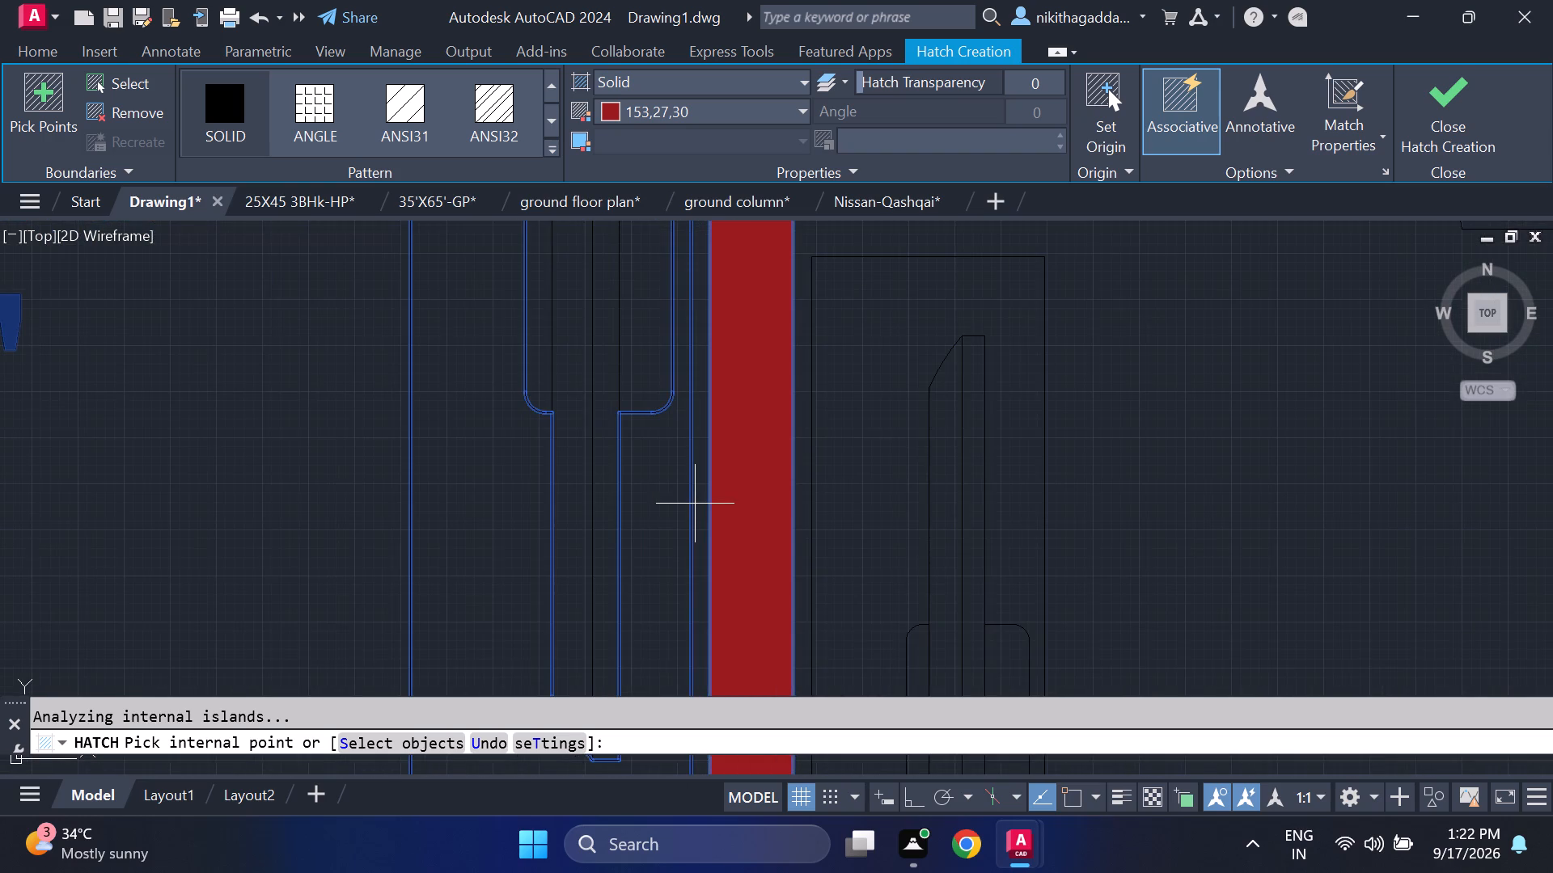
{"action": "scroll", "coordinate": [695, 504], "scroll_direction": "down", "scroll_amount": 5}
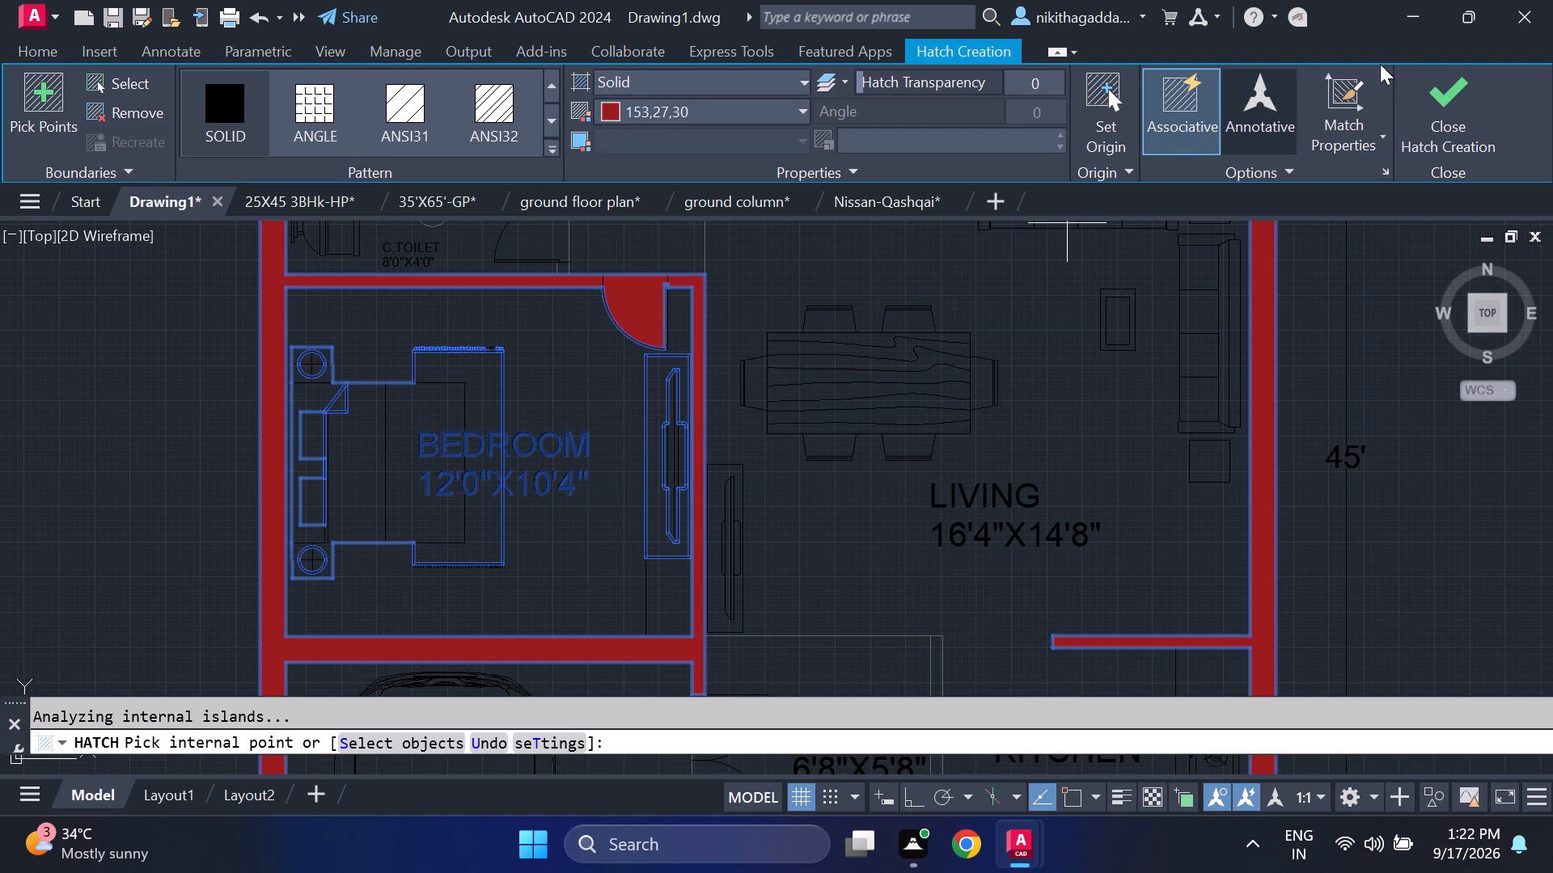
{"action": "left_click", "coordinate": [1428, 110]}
Delete the solid wall hatch that spills into the door swing of the 12'0"X10'4" BEDROOM.
{"action": "scroll", "coordinate": [1024, 373], "scroll_direction": "down", "scroll_amount": 6}
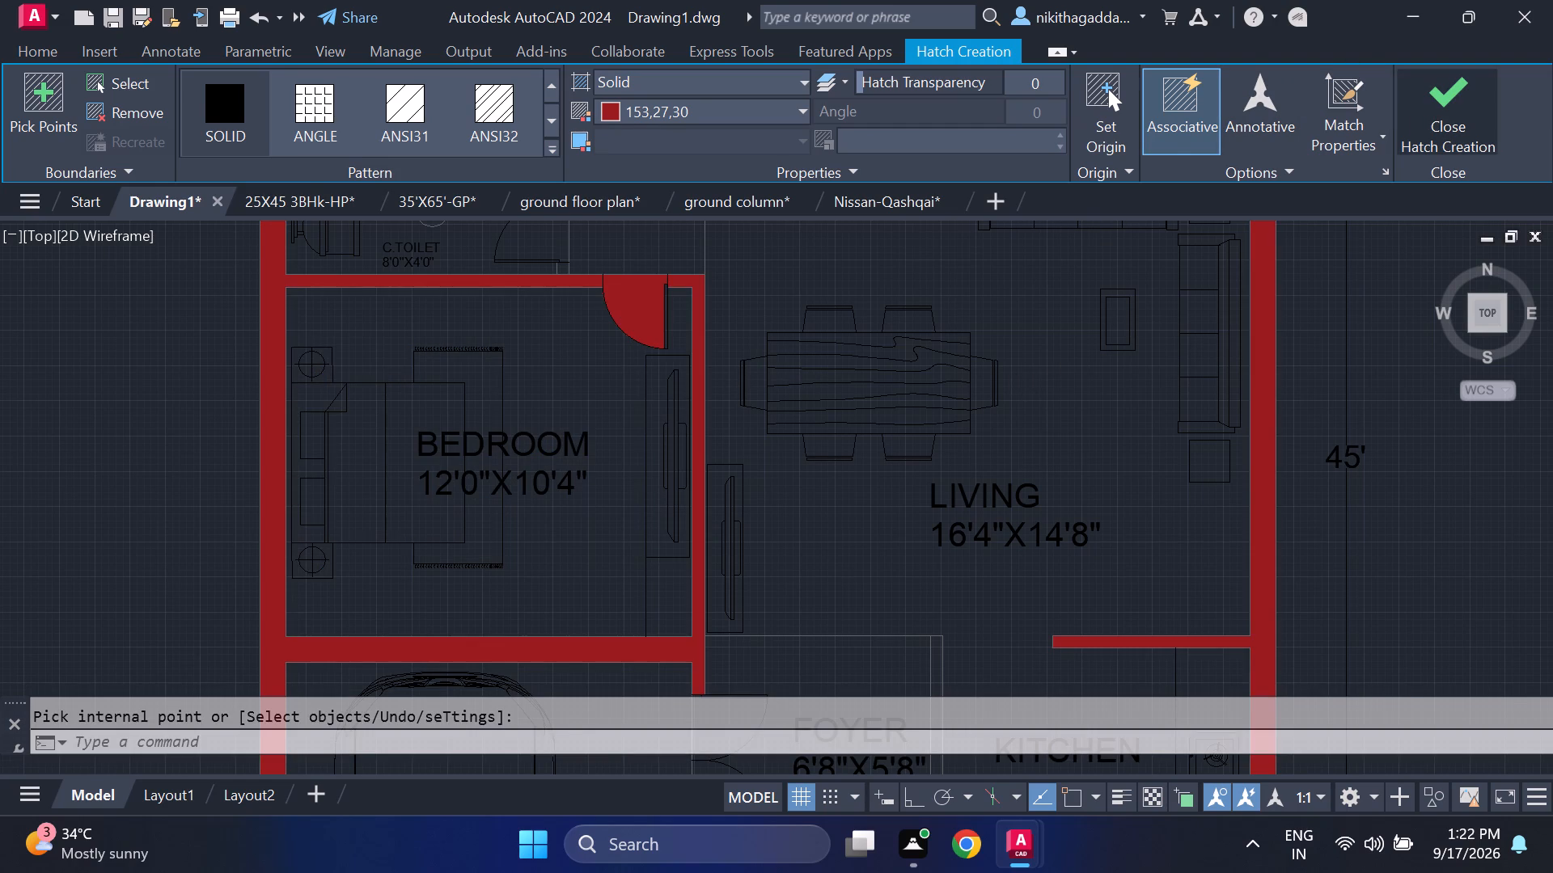
{"action": "left_click", "coordinate": [264, 522]}
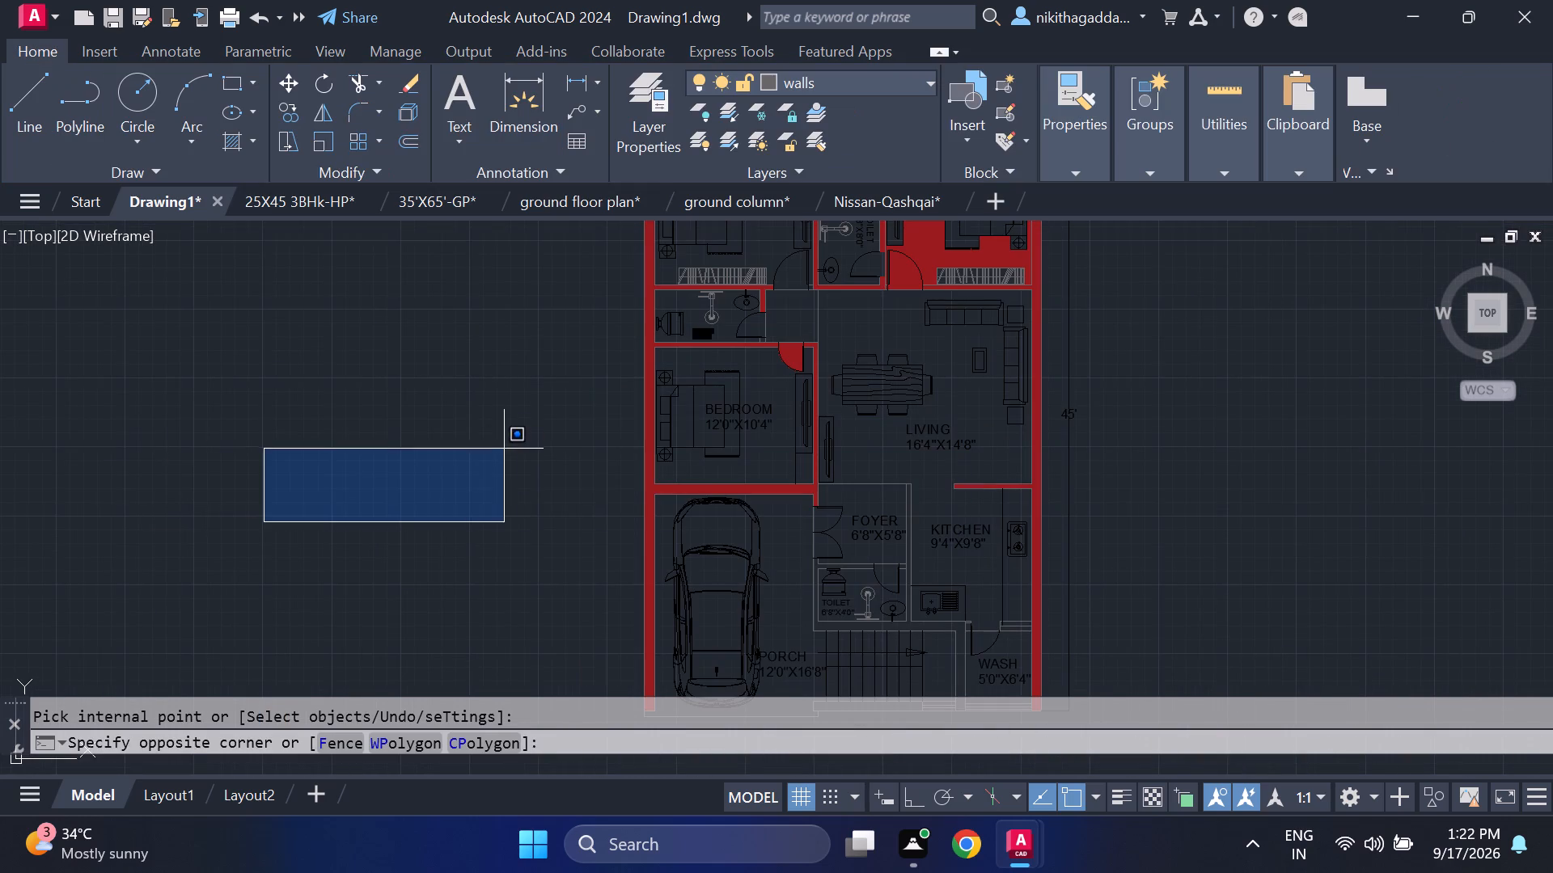
{"action": "left_click", "coordinate": [336, 441]}
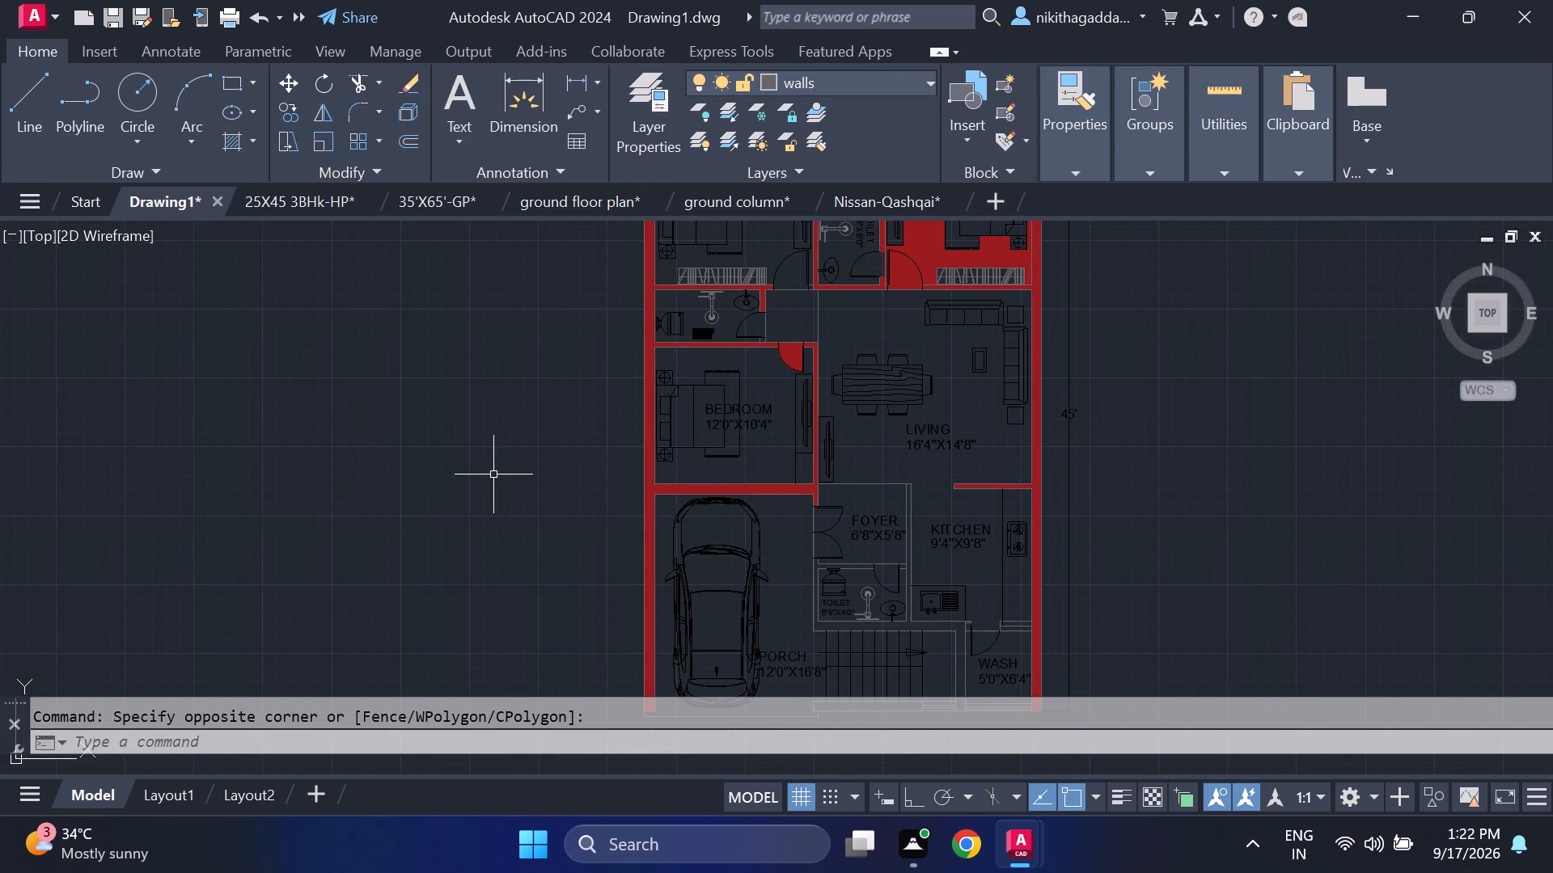
{"action": "scroll", "coordinate": [649, 470], "scroll_direction": "up", "scroll_amount": 2}
{"action": "scroll", "coordinate": [736, 496], "scroll_direction": "down", "scroll_amount": 4}
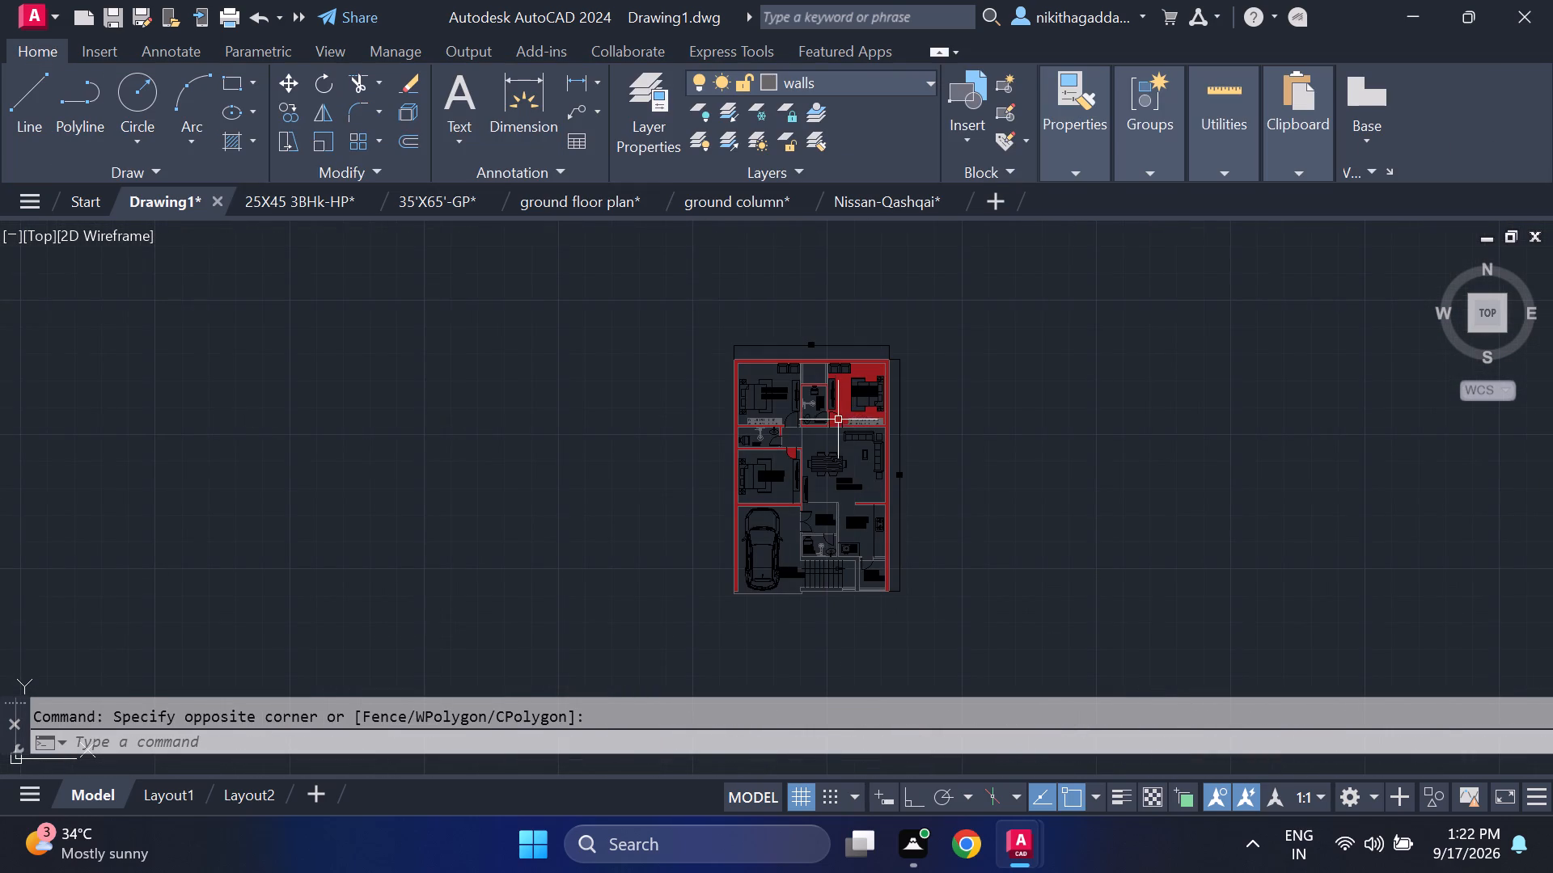
{"action": "scroll", "coordinate": [796, 453], "scroll_direction": "up", "scroll_amount": 6}
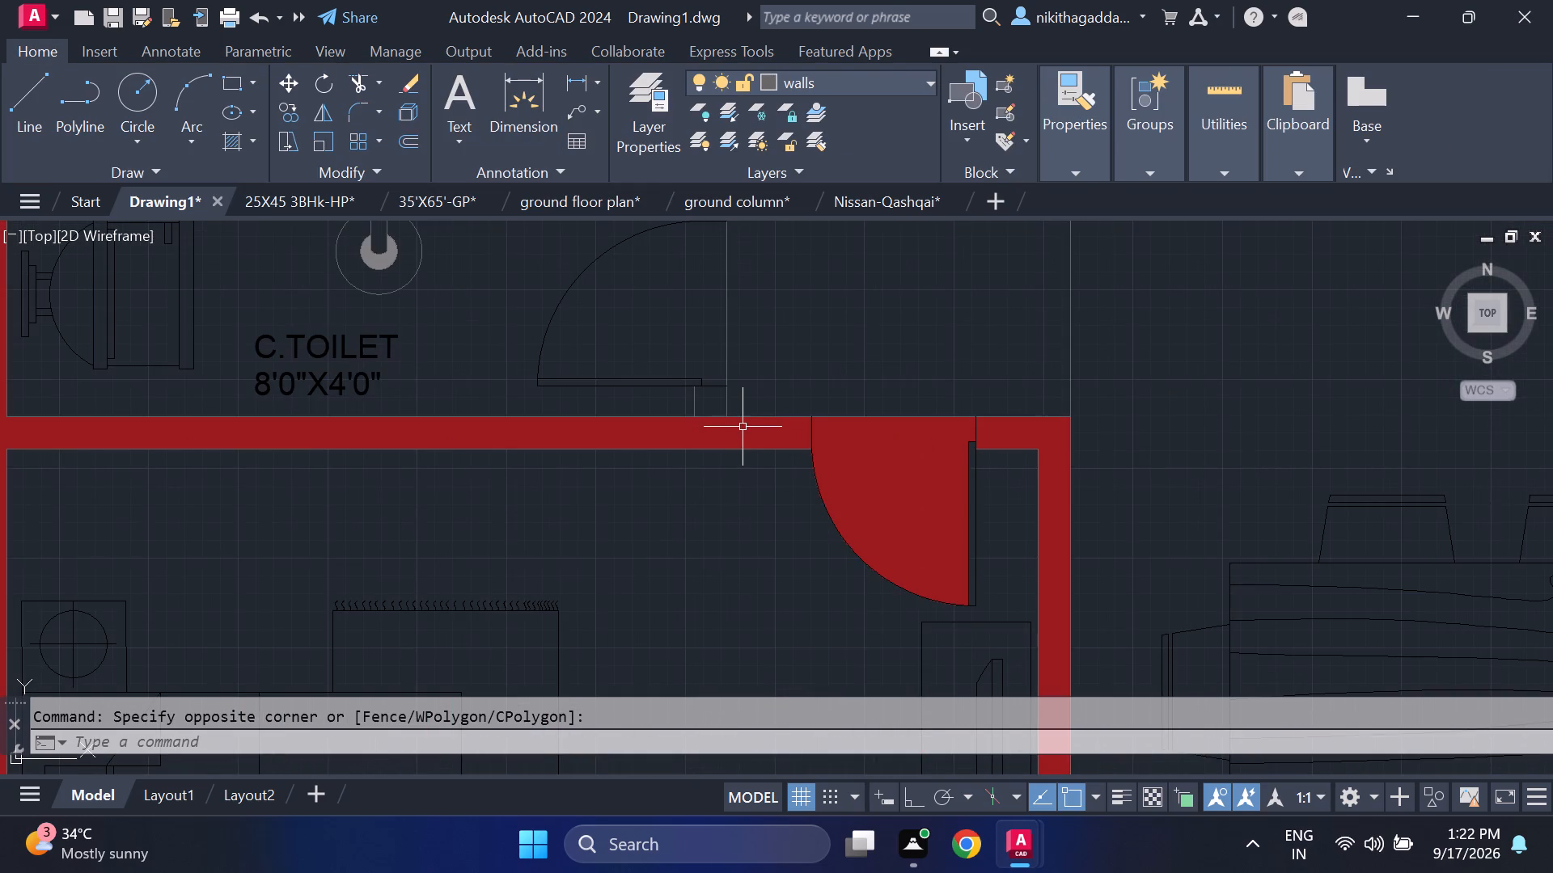
{"action": "left_click", "coordinate": [743, 427]}
{"action": "key", "text": "Delete"}
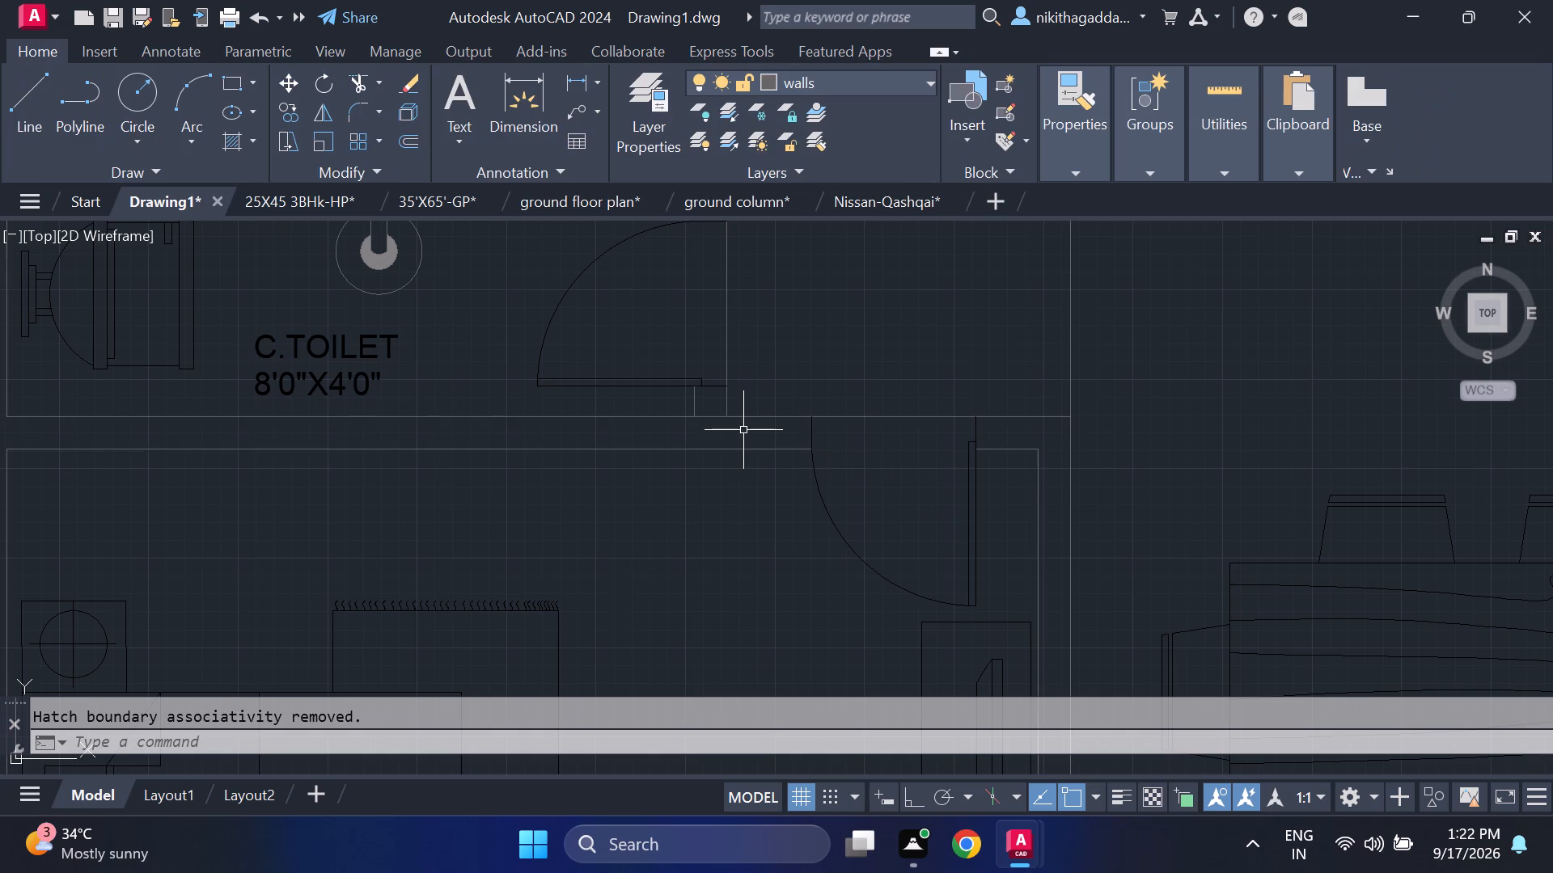
Examine the unfilled wall outlines around the C.TOILET, the bedrooms and the LIVING area.
{"action": "scroll", "coordinate": [744, 432], "scroll_direction": "down", "scroll_amount": 3}
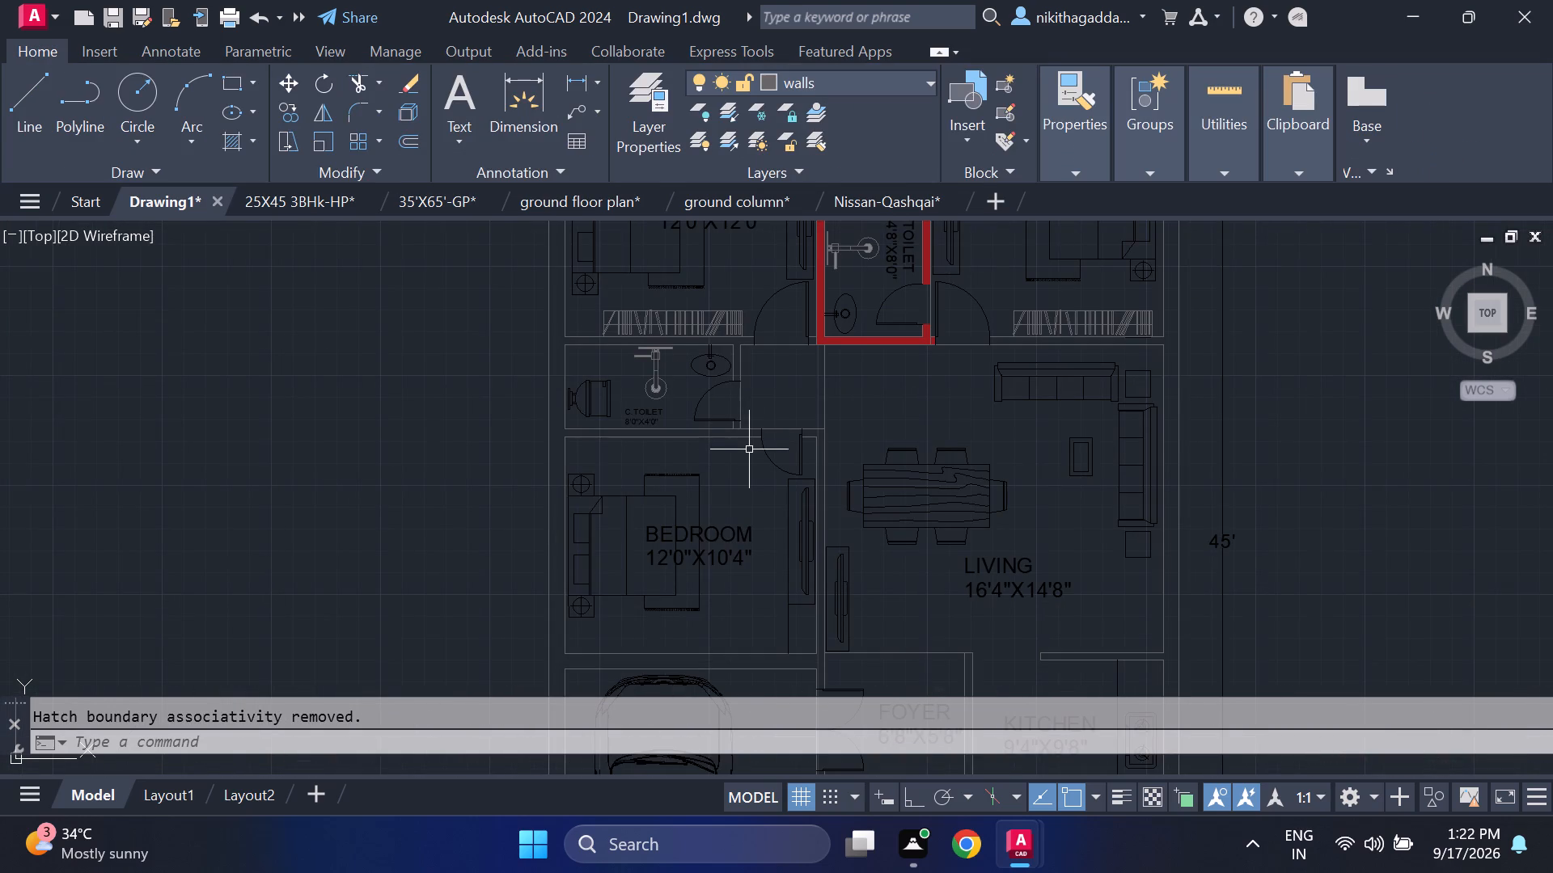
{"action": "middle_click_drag", "start_coordinate": [772, 407], "coordinate": [789, 458]}
{"action": "scroll", "coordinate": [765, 442], "scroll_direction": "up", "scroll_amount": 3}
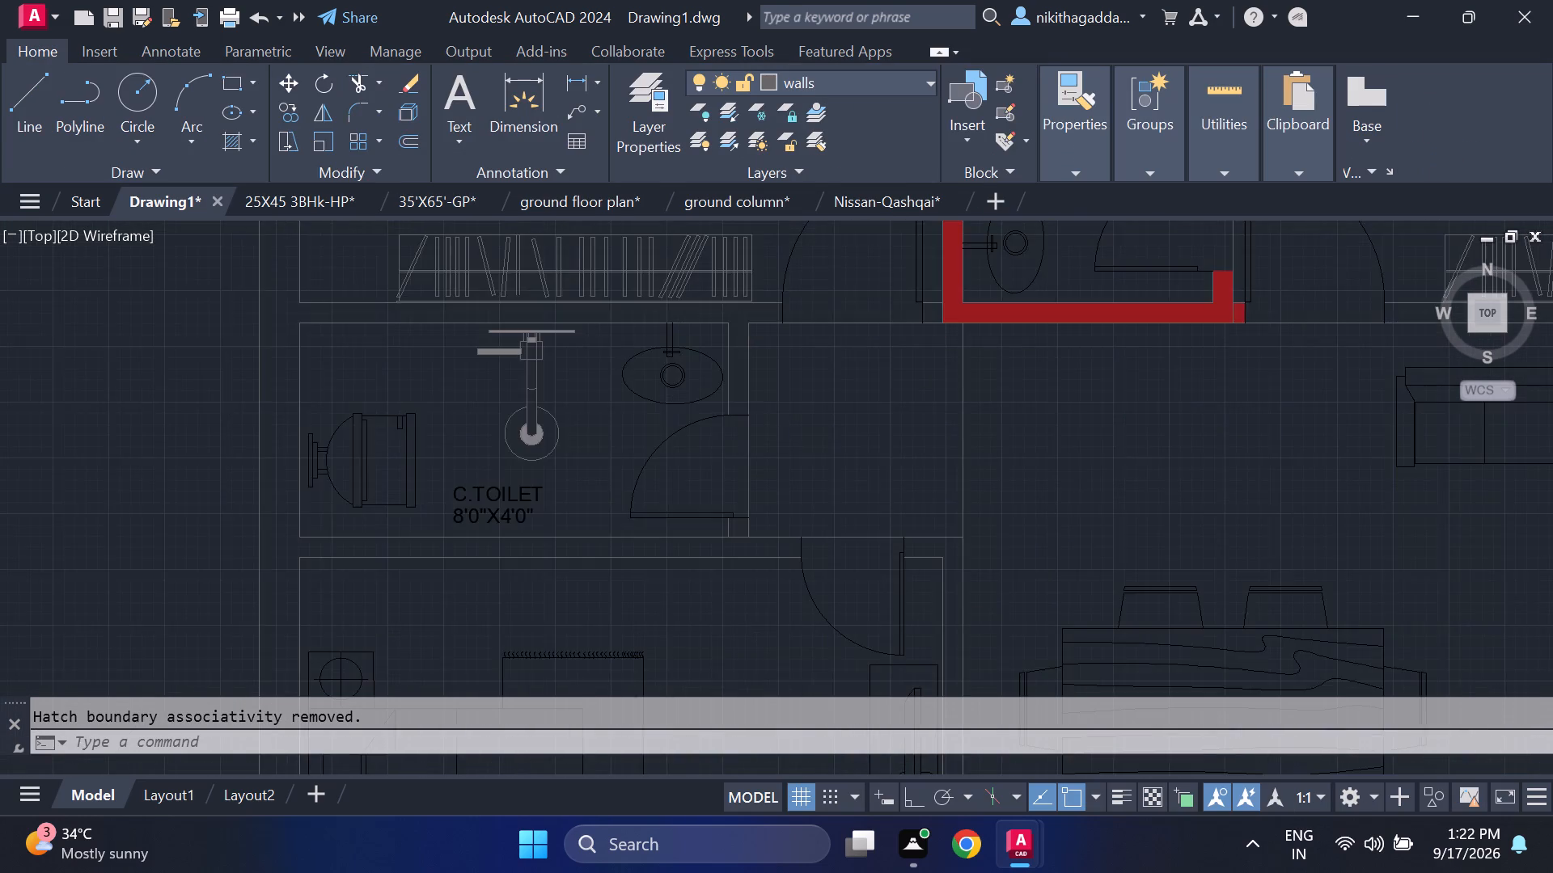
{"action": "scroll", "coordinate": [733, 408], "scroll_direction": "up", "scroll_amount": 2}
{"action": "scroll", "coordinate": [733, 408], "scroll_direction": "down", "scroll_amount": 4}
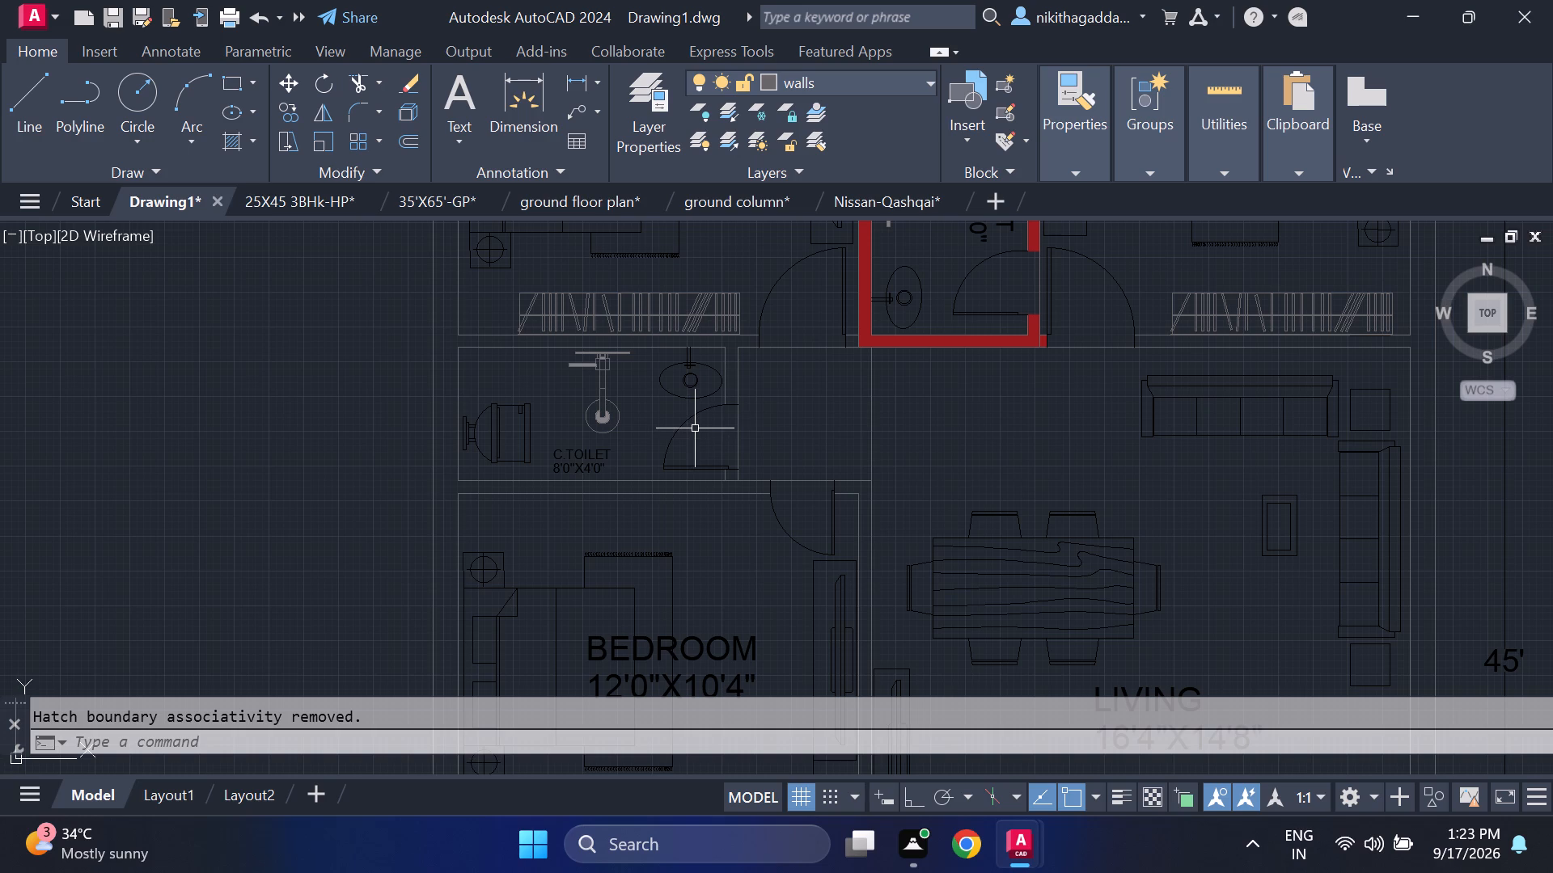
{"action": "scroll", "coordinate": [695, 428], "scroll_direction": "down", "scroll_amount": 1}
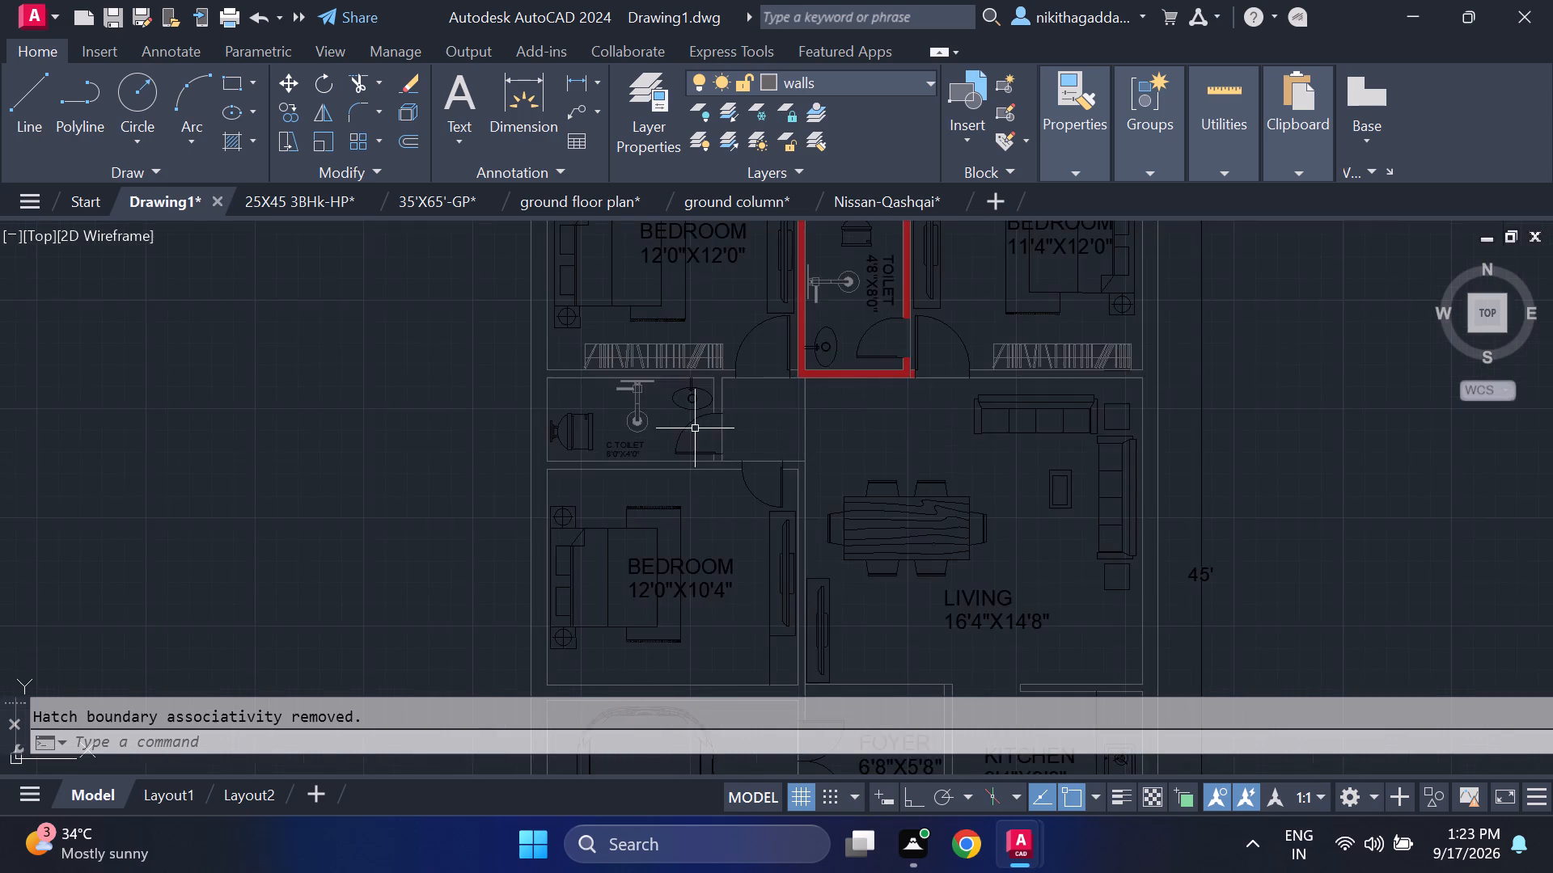
{"action": "scroll", "coordinate": [695, 428], "scroll_direction": "up", "scroll_amount": 3}
{"action": "scroll", "coordinate": [727, 437], "scroll_direction": "down", "scroll_amount": 3}
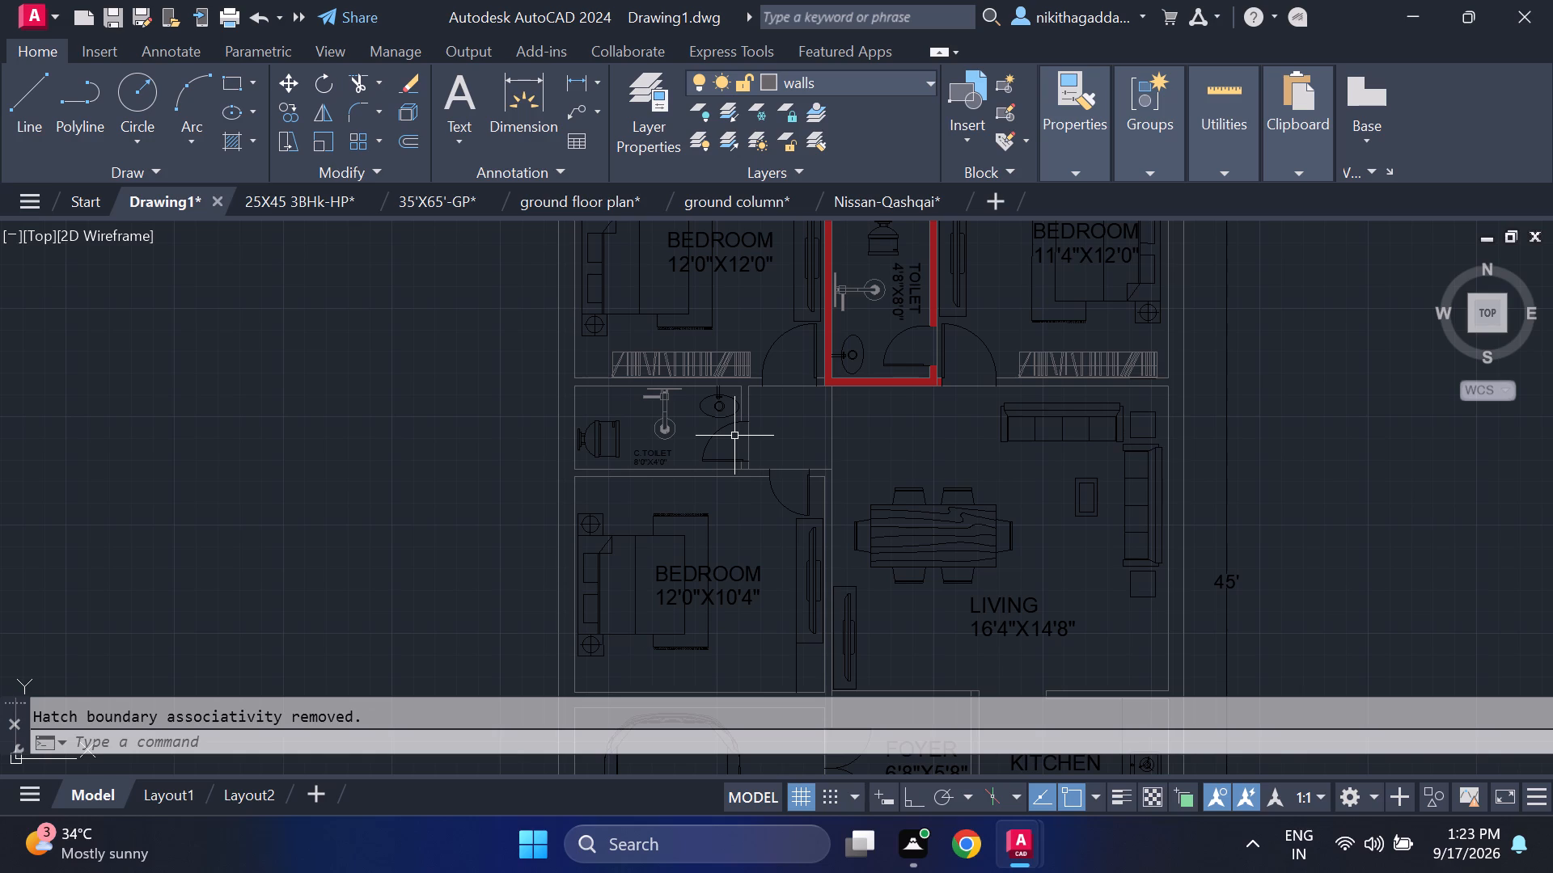
{"action": "scroll", "coordinate": [817, 447], "scroll_direction": "down", "scroll_amount": 1}
{"action": "middle_click_drag", "start_coordinate": [822, 453], "coordinate": [820, 506]}
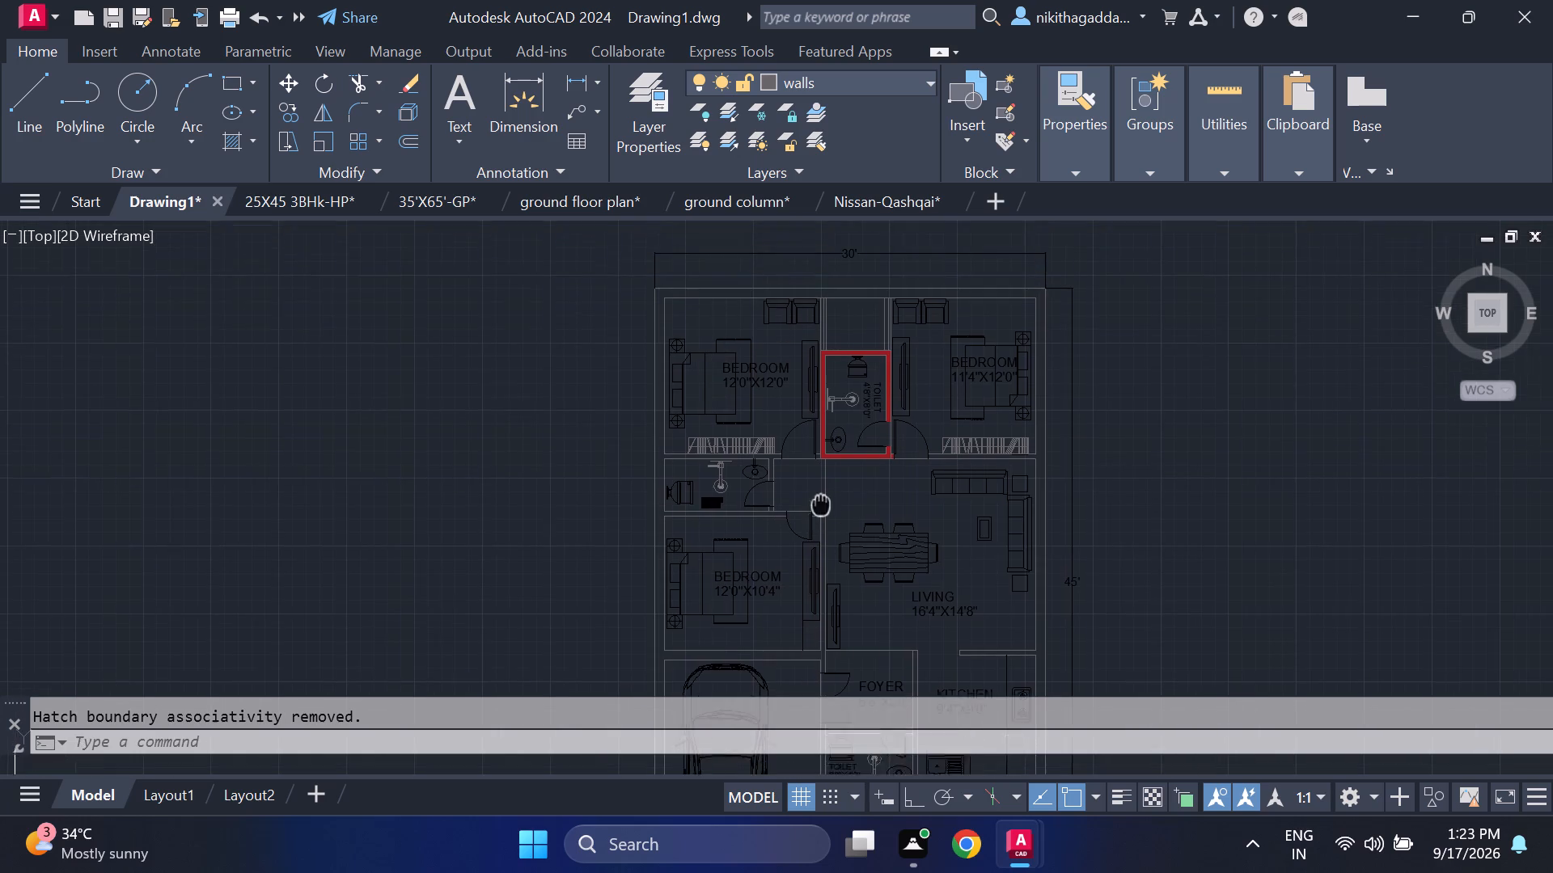
{"action": "middle_click_drag", "start_coordinate": [820, 506], "coordinate": [816, 512]}
{"action": "scroll", "coordinate": [784, 514], "scroll_direction": "up", "scroll_amount": 2}
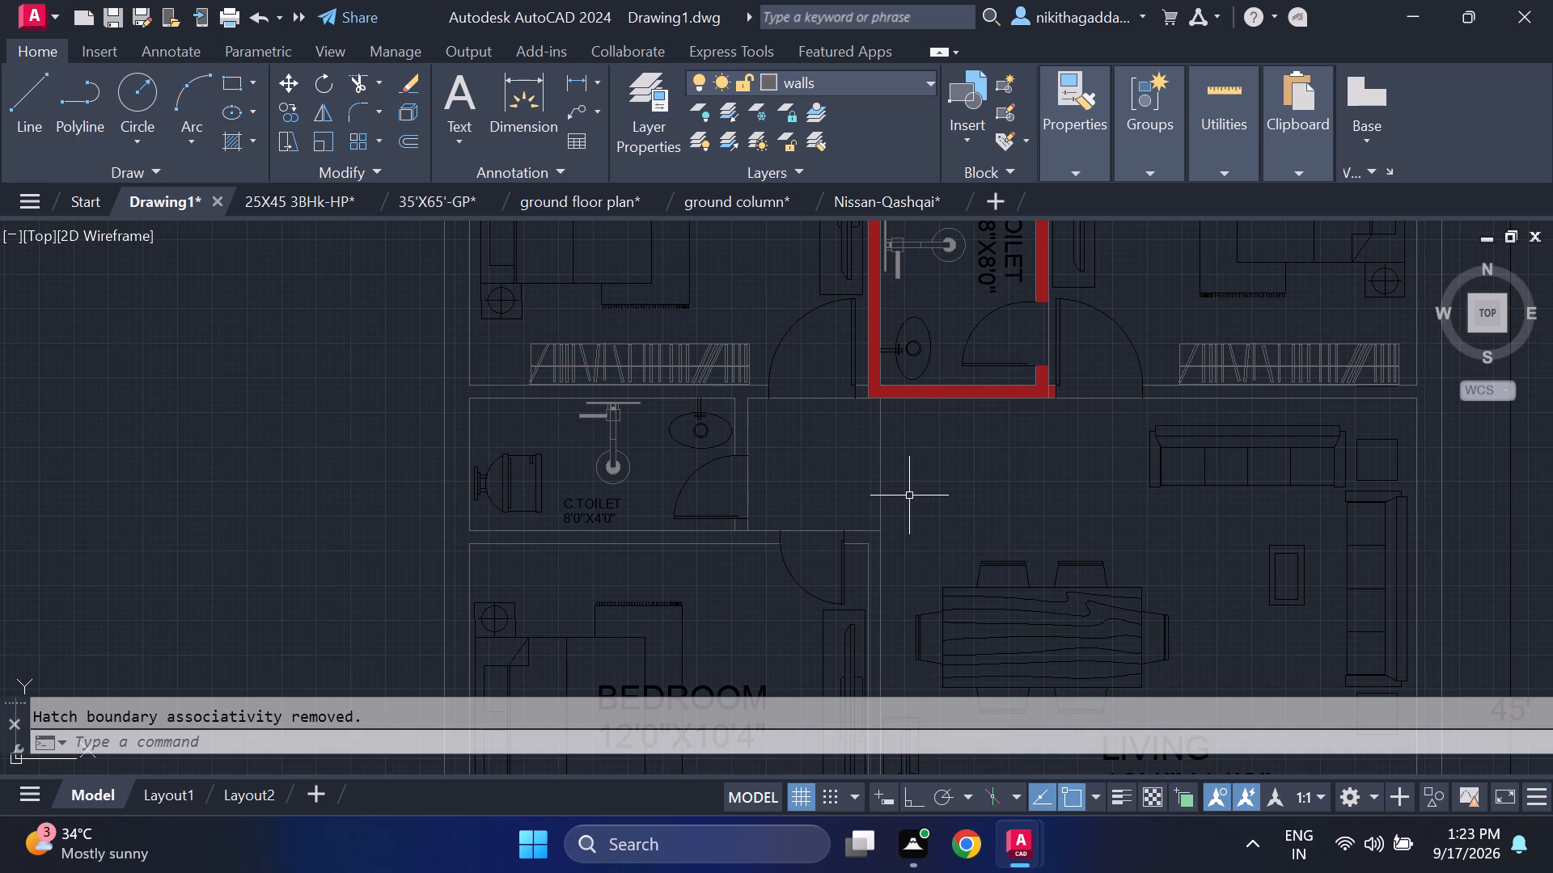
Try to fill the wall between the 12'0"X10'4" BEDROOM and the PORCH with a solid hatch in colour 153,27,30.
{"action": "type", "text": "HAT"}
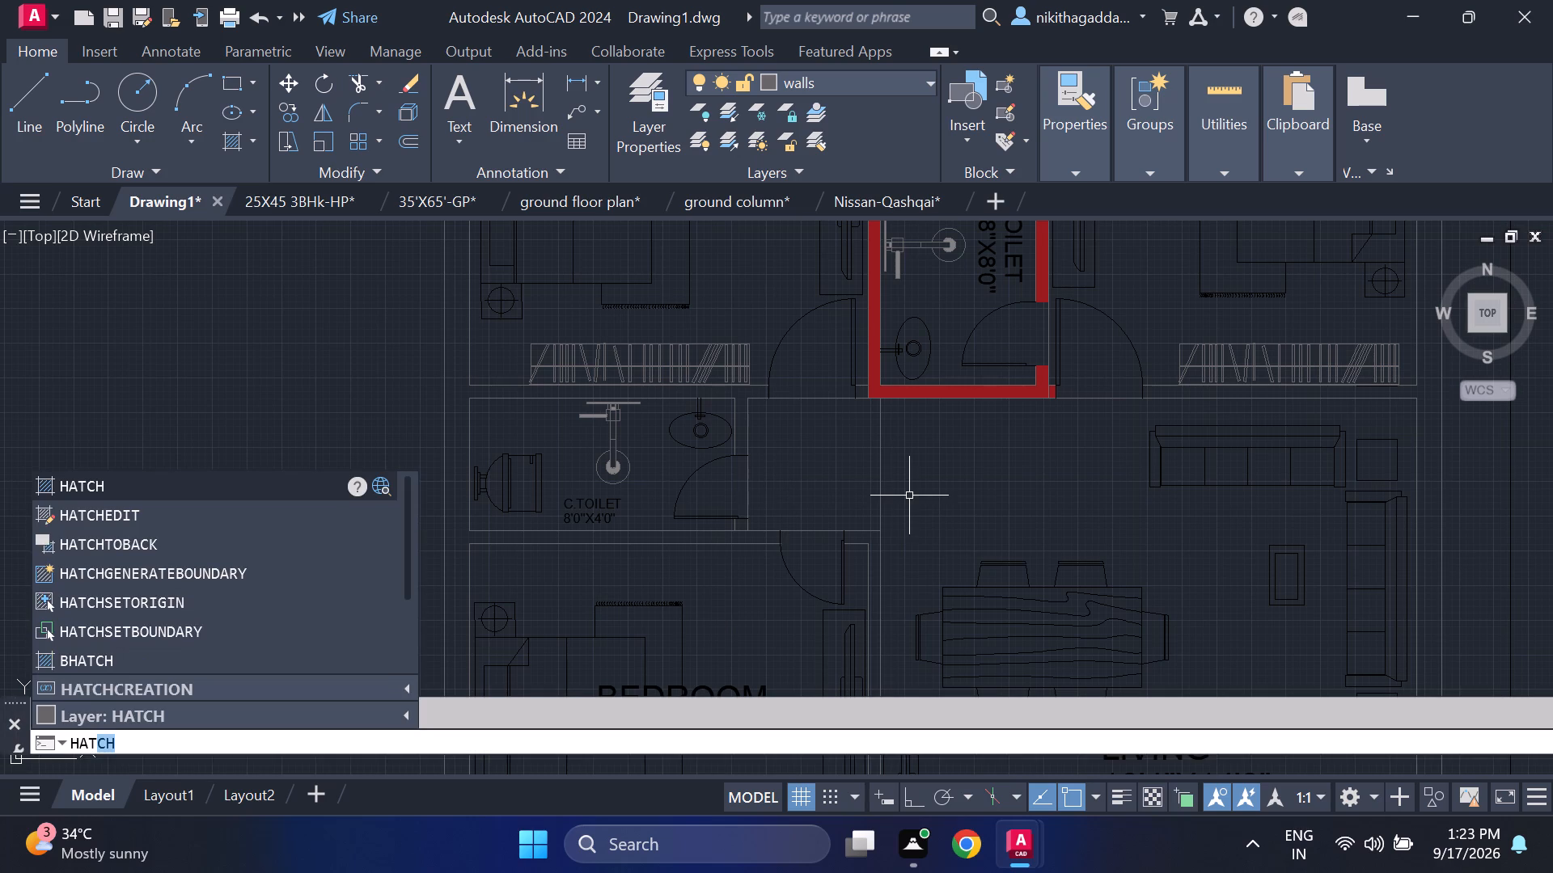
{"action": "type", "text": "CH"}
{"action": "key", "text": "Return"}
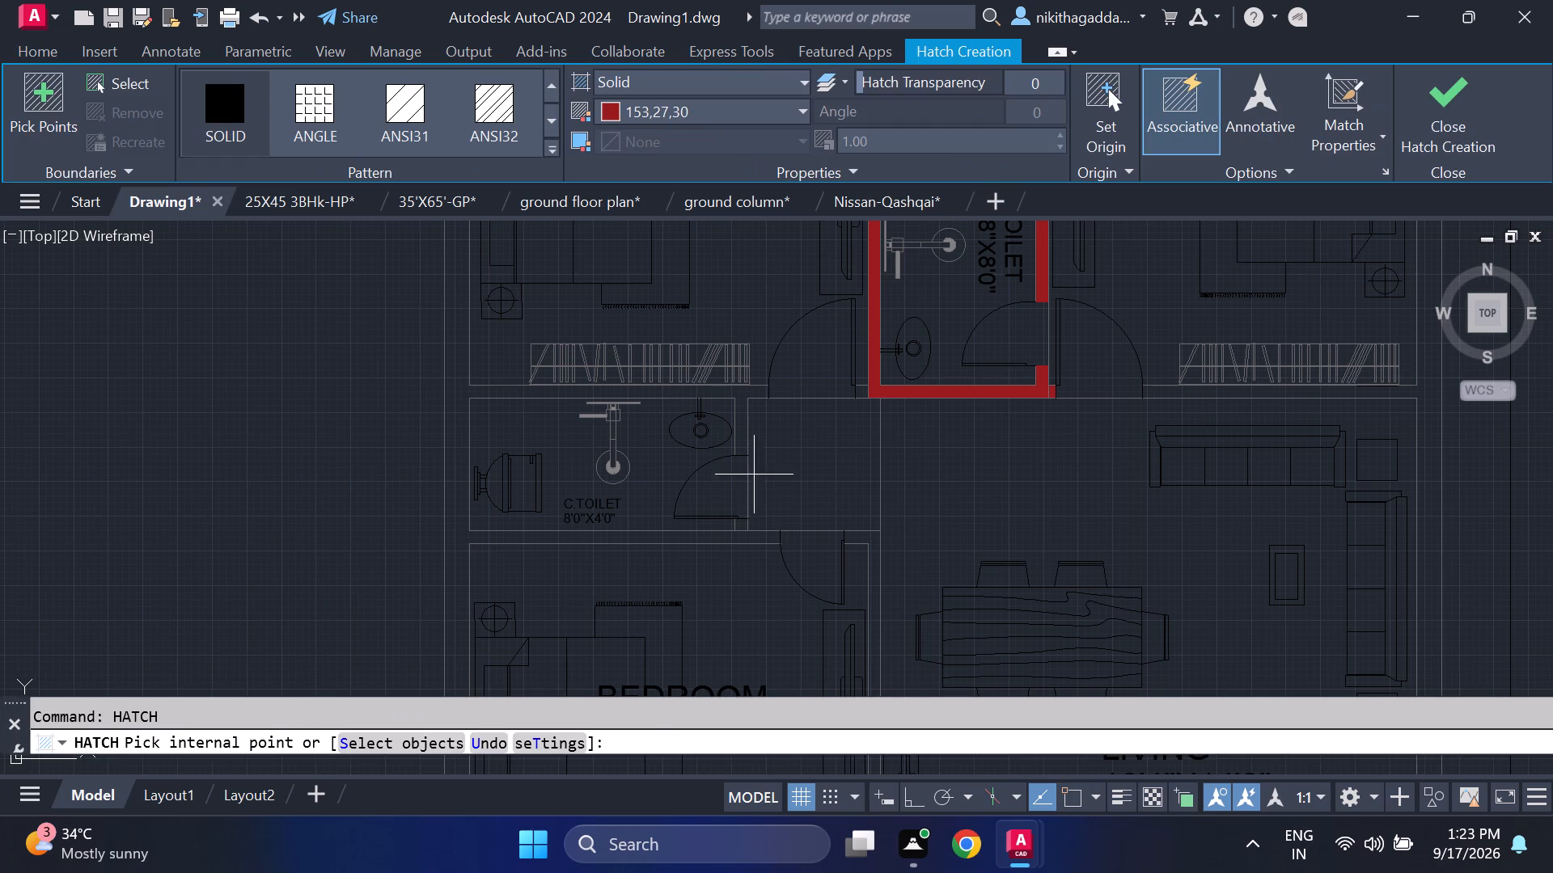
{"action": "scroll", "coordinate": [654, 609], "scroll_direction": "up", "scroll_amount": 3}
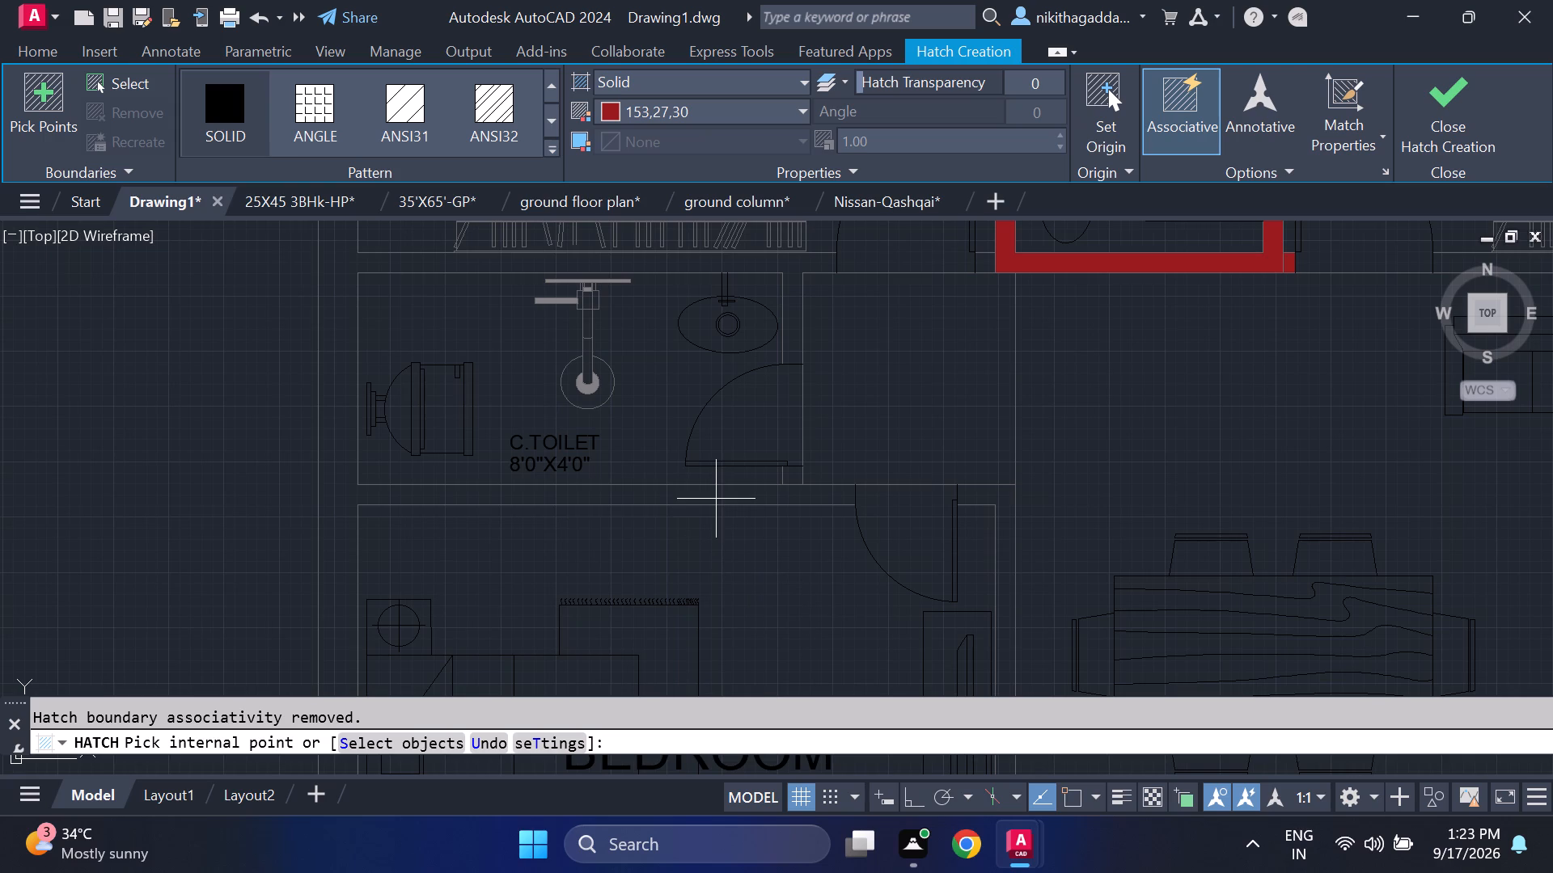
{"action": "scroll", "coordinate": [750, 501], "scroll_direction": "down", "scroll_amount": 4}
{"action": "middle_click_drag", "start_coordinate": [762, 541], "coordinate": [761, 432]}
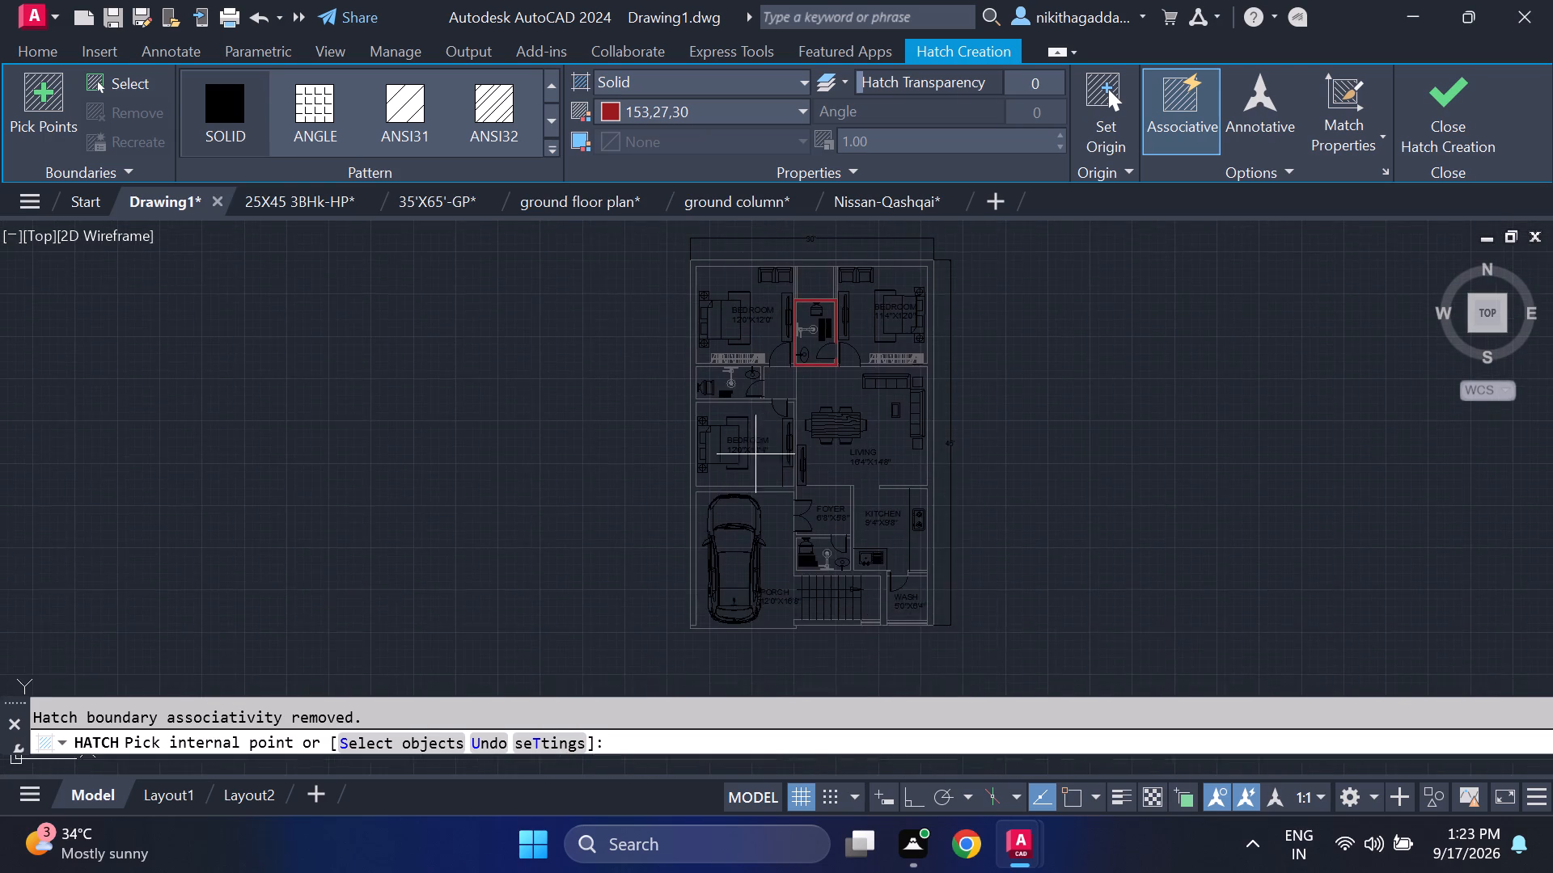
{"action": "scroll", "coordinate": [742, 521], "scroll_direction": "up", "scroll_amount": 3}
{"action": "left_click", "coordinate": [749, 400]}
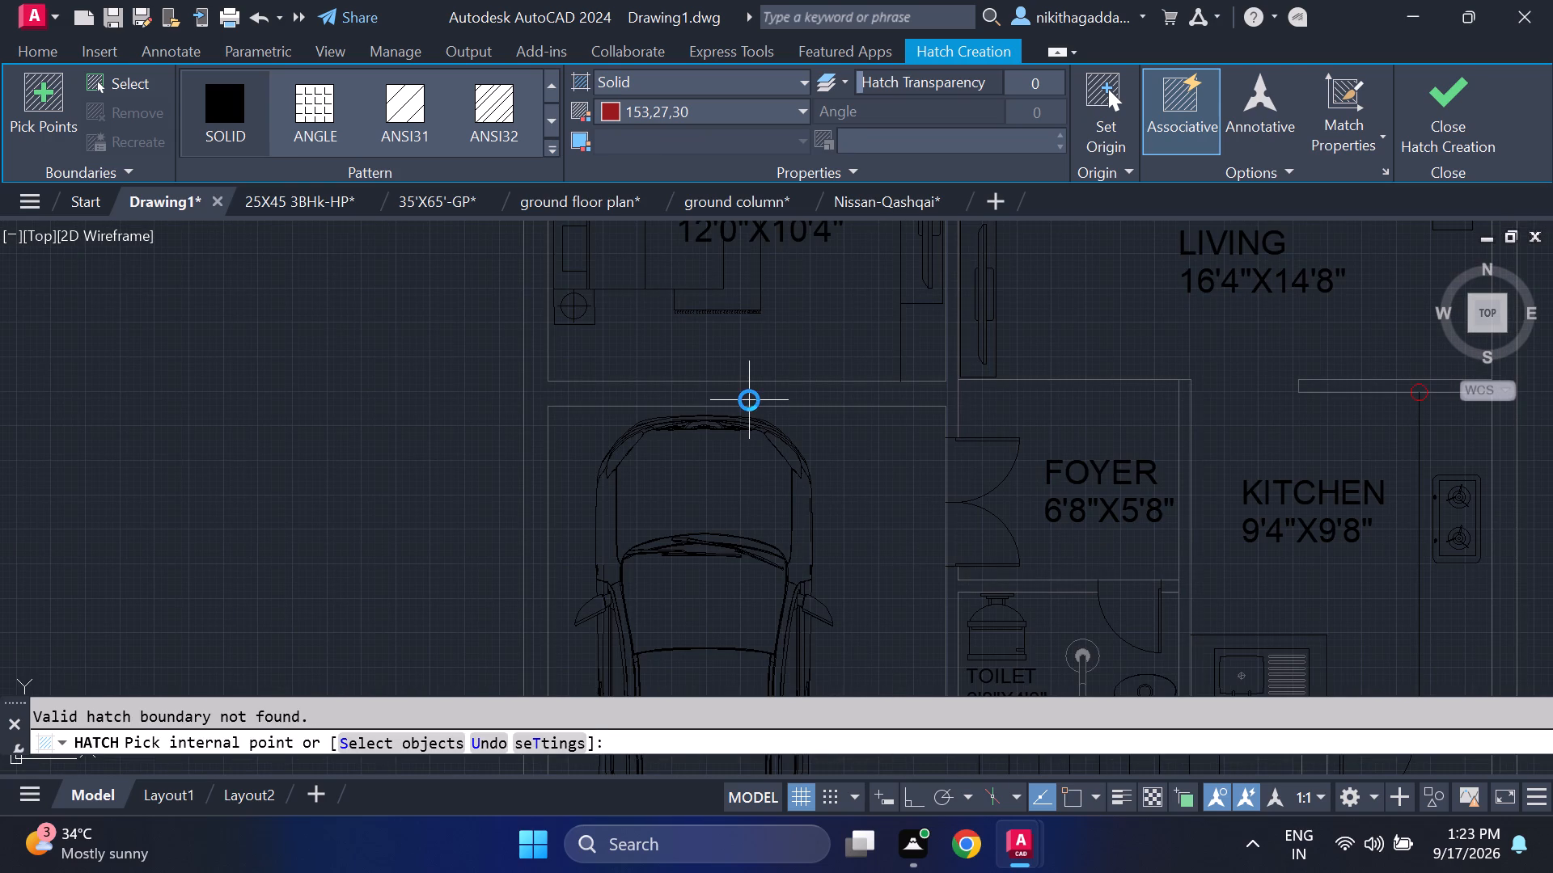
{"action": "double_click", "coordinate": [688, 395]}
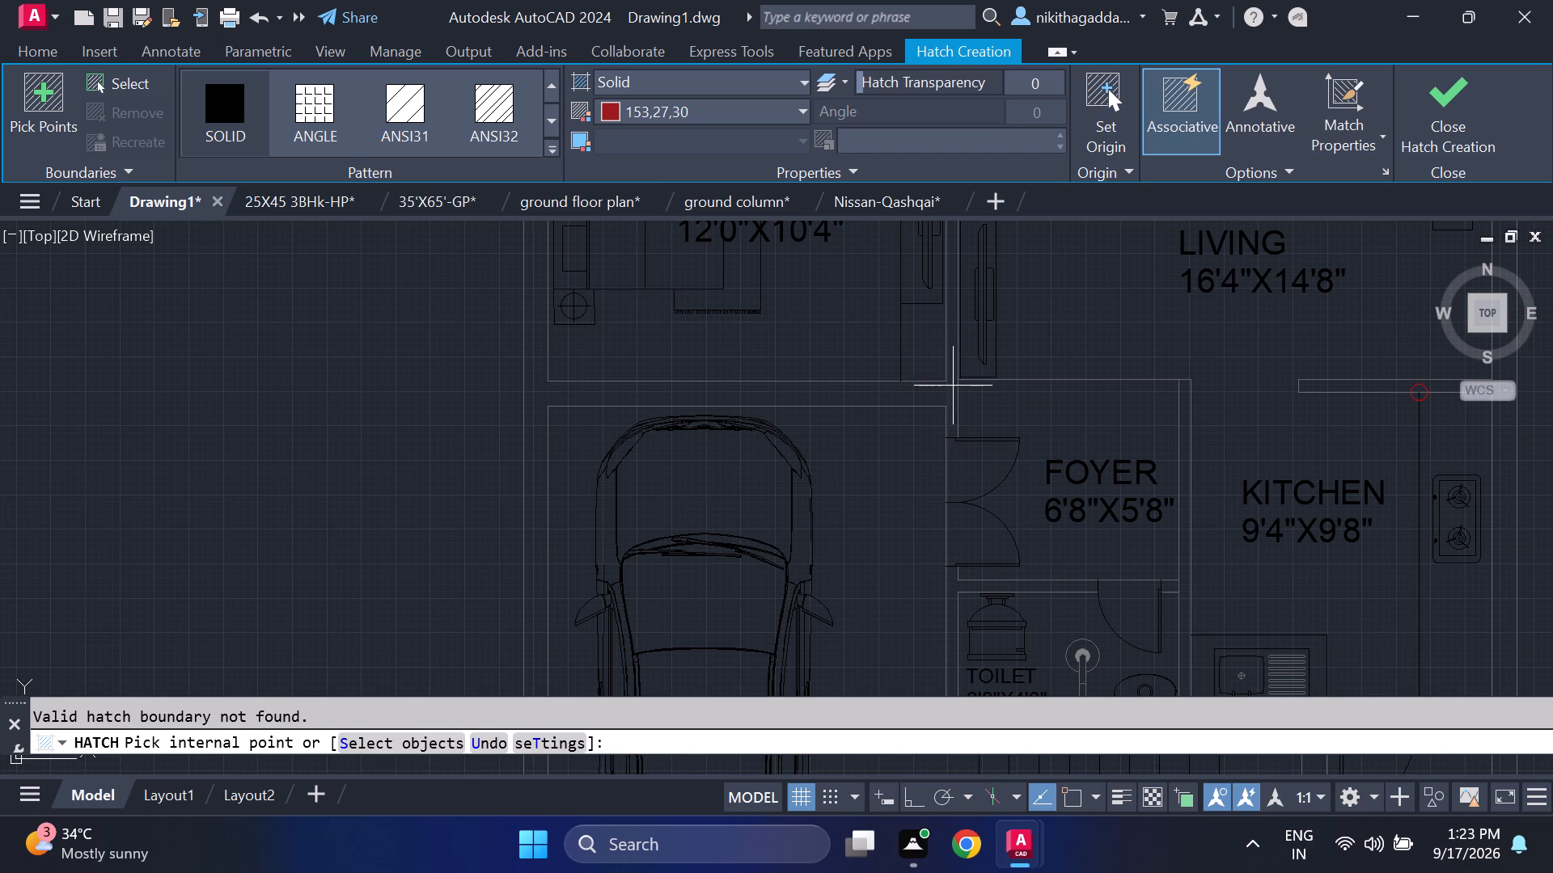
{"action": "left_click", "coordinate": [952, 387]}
Fill the 6'8"X4'0" TOILET walls, the FOYER-KITCHEN partition and the staircase's WASH-side and front walls with the solid 153,27,30 hatch.
{"action": "scroll", "coordinate": [958, 486], "scroll_direction": "down", "scroll_amount": 2}
{"action": "scroll", "coordinate": [969, 559], "scroll_direction": "up", "scroll_amount": 3}
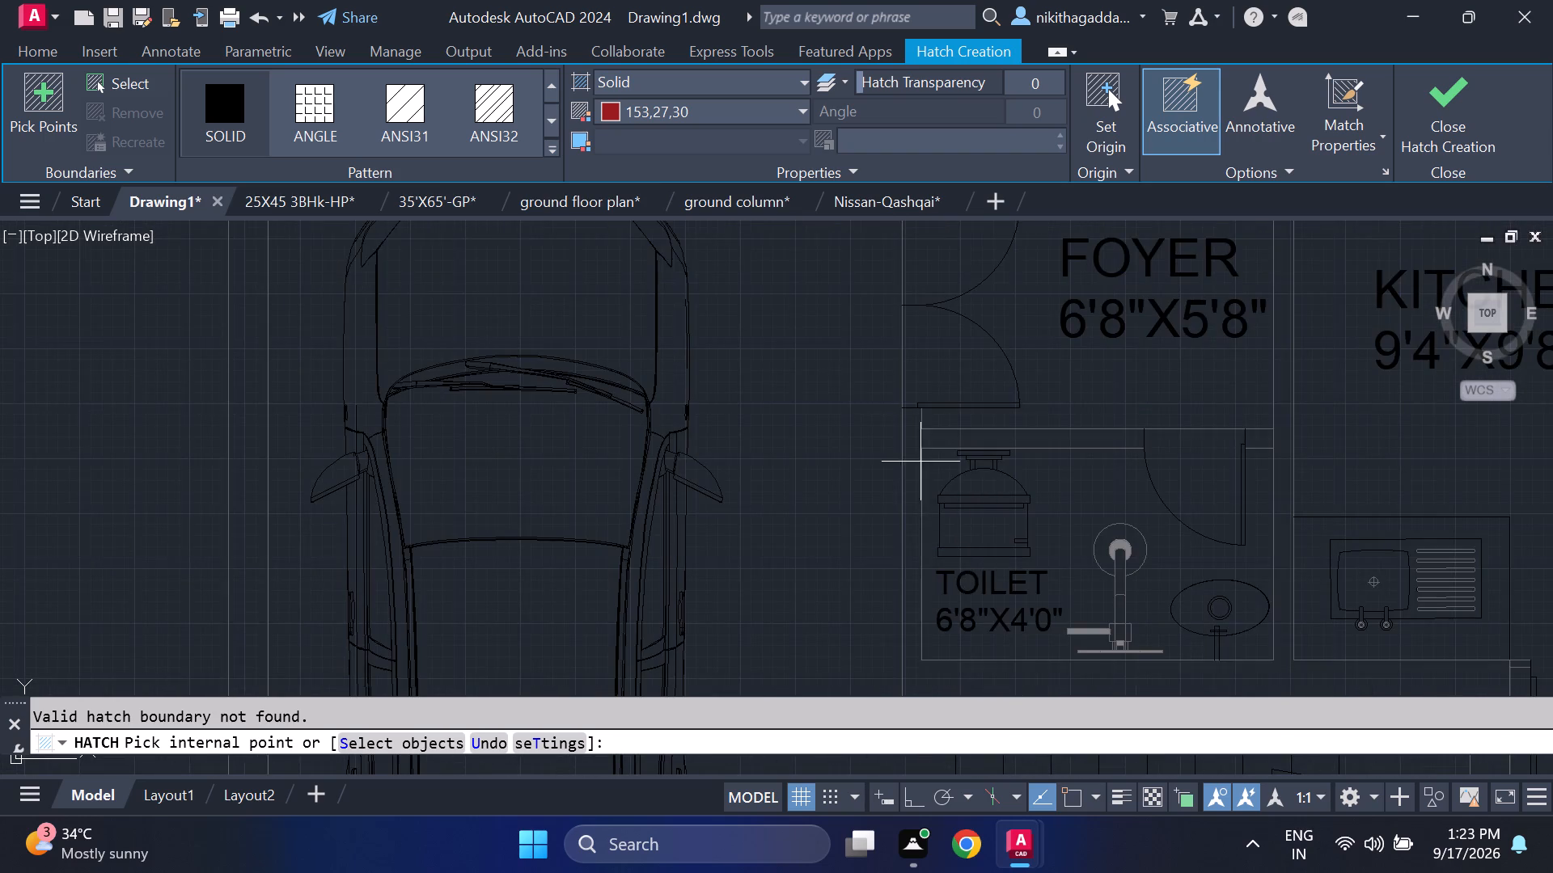
{"action": "scroll", "coordinate": [920, 458], "scroll_direction": "up", "scroll_amount": 3}
{"action": "left_click", "coordinate": [893, 314]}
{"action": "scroll", "coordinate": [906, 361], "scroll_direction": "down", "scroll_amount": 3}
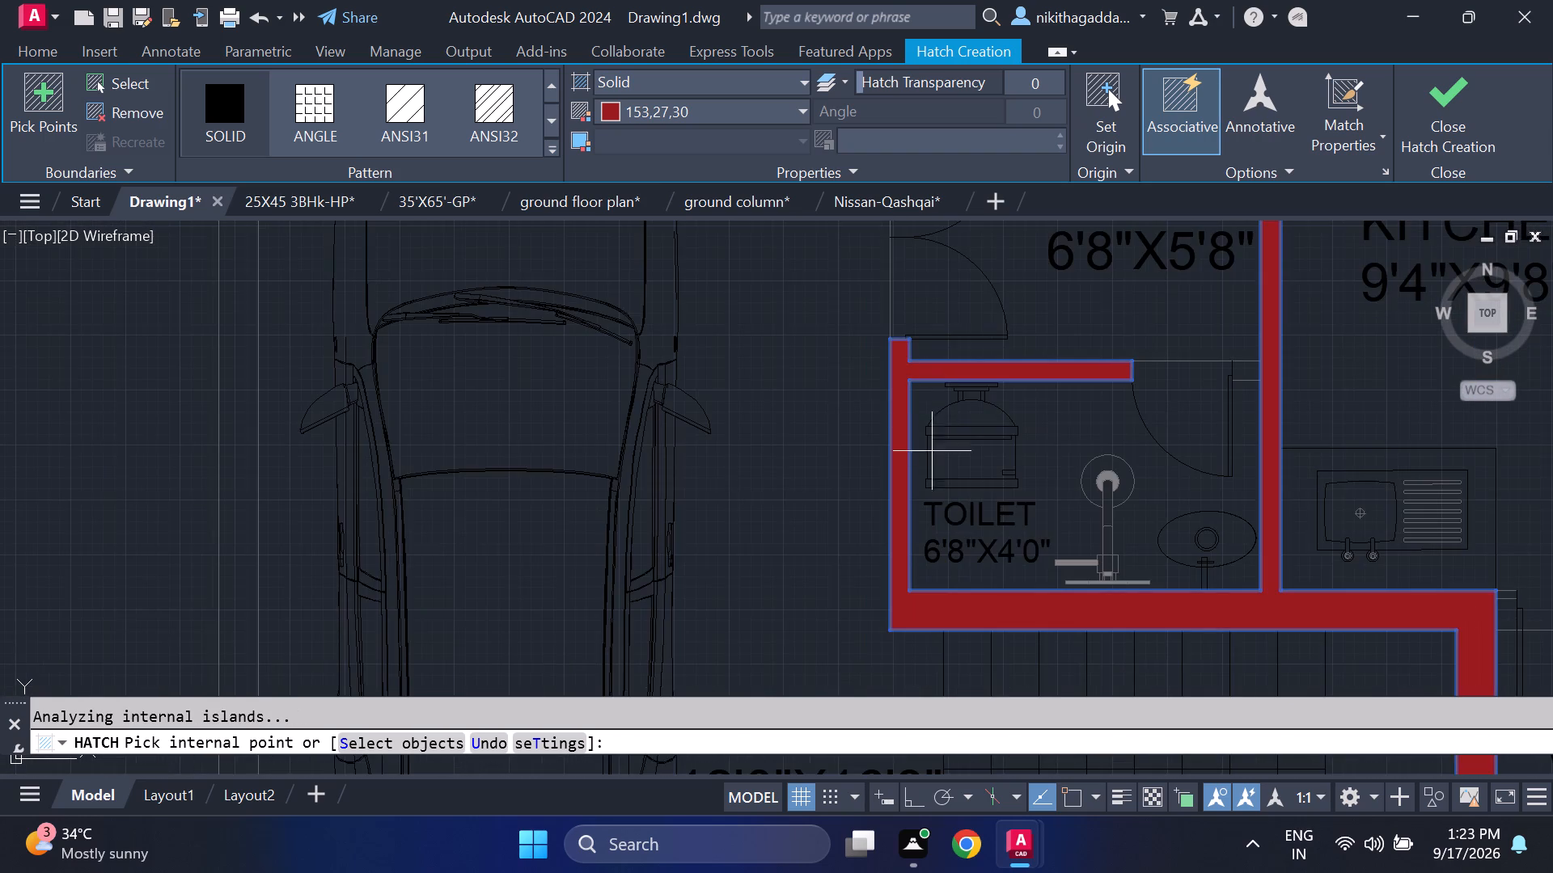
{"action": "scroll", "coordinate": [1026, 542], "scroll_direction": "down", "scroll_amount": 3}
{"action": "scroll", "coordinate": [1039, 633], "scroll_direction": "up", "scroll_amount": 2}
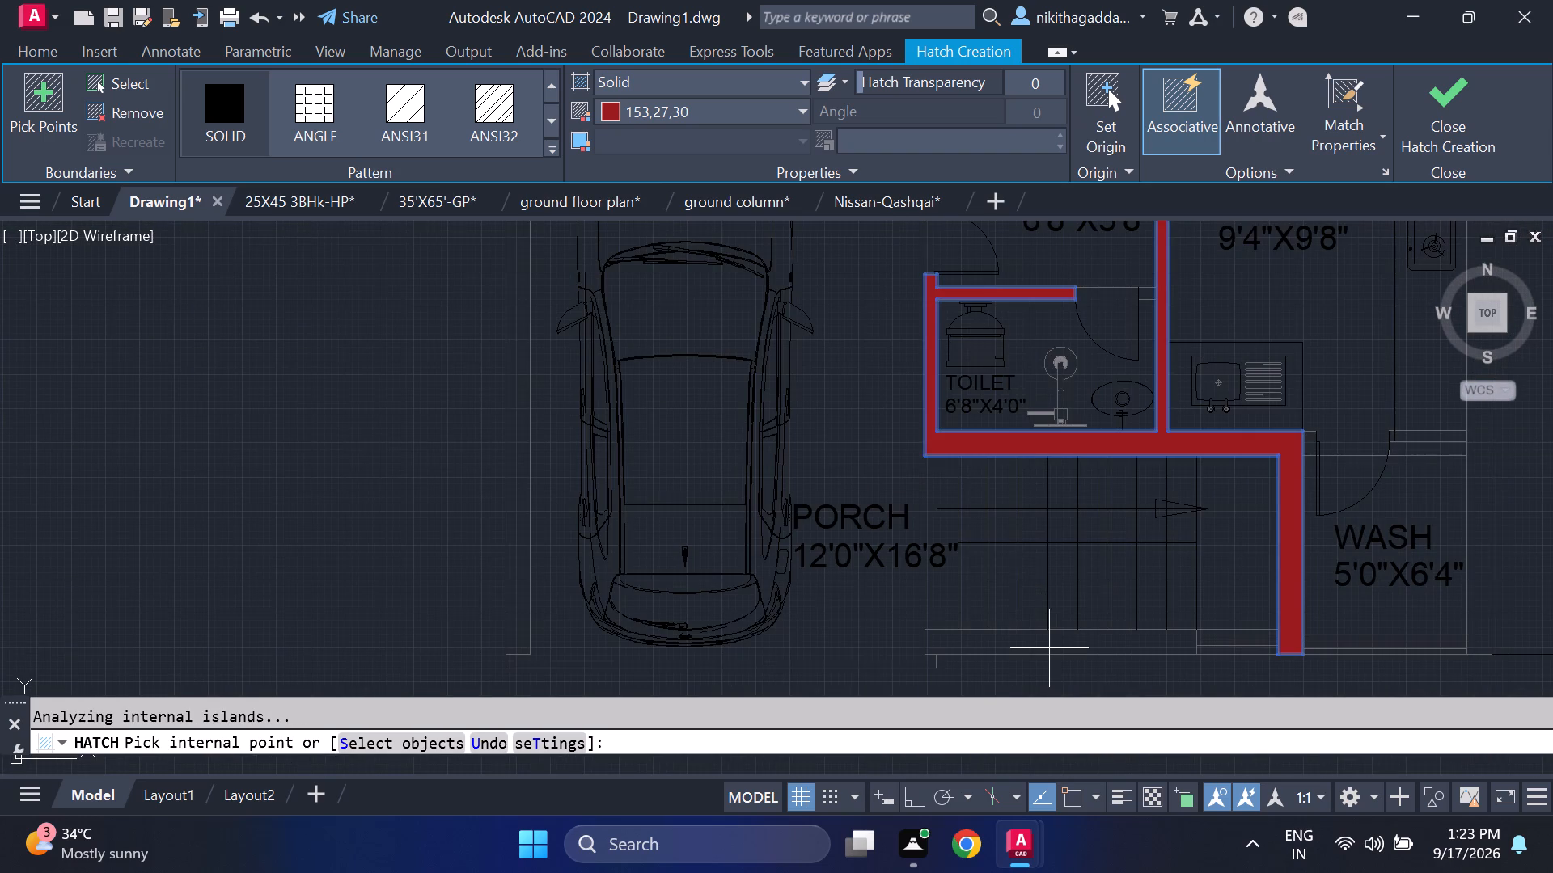
{"action": "left_click", "coordinate": [1049, 648]}
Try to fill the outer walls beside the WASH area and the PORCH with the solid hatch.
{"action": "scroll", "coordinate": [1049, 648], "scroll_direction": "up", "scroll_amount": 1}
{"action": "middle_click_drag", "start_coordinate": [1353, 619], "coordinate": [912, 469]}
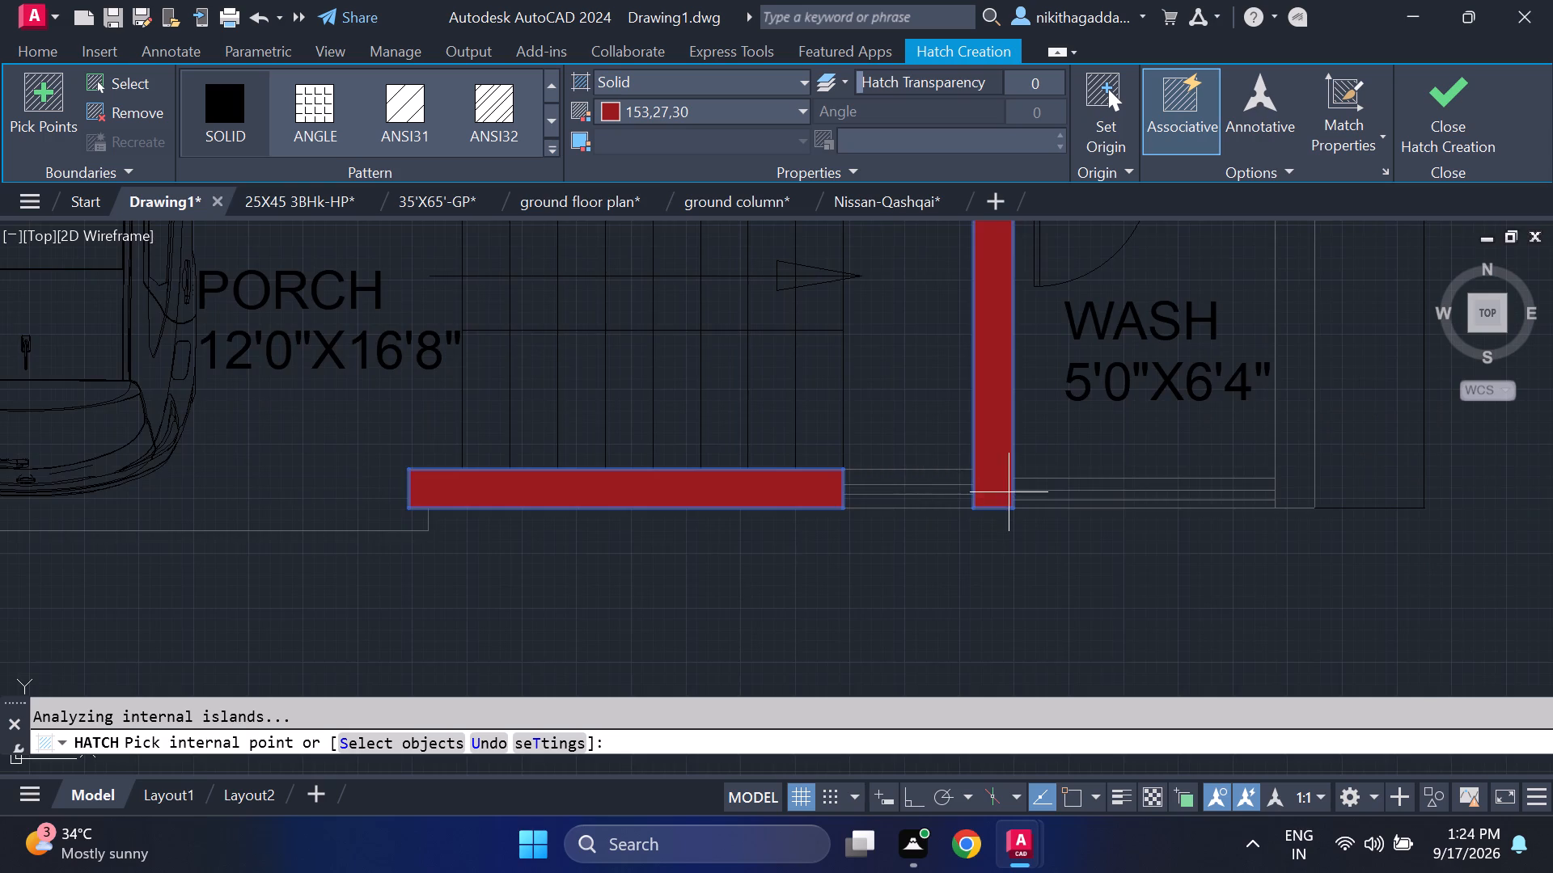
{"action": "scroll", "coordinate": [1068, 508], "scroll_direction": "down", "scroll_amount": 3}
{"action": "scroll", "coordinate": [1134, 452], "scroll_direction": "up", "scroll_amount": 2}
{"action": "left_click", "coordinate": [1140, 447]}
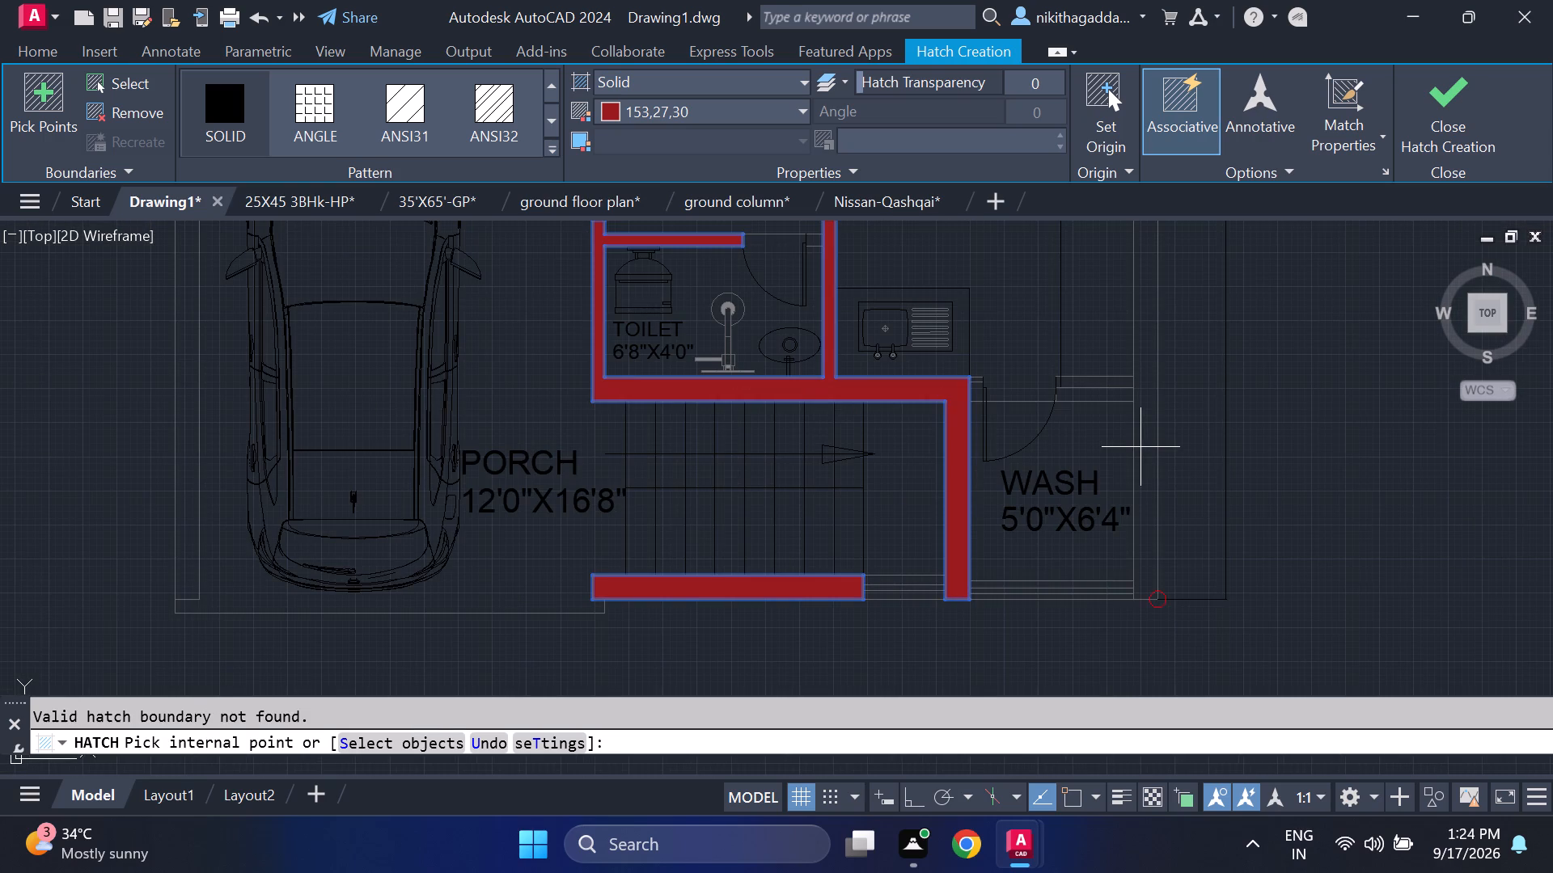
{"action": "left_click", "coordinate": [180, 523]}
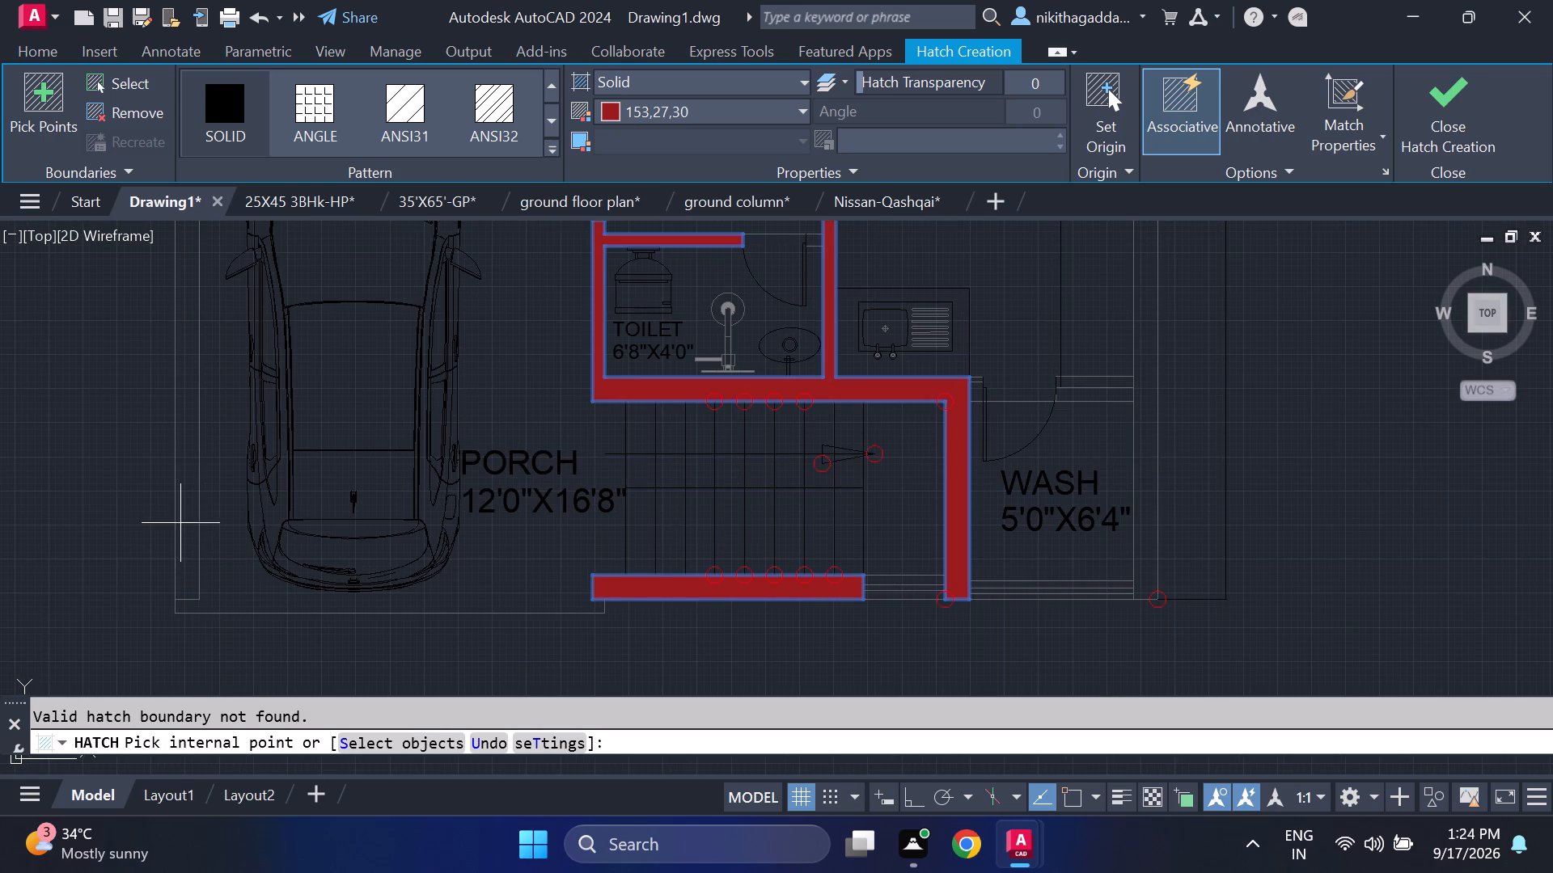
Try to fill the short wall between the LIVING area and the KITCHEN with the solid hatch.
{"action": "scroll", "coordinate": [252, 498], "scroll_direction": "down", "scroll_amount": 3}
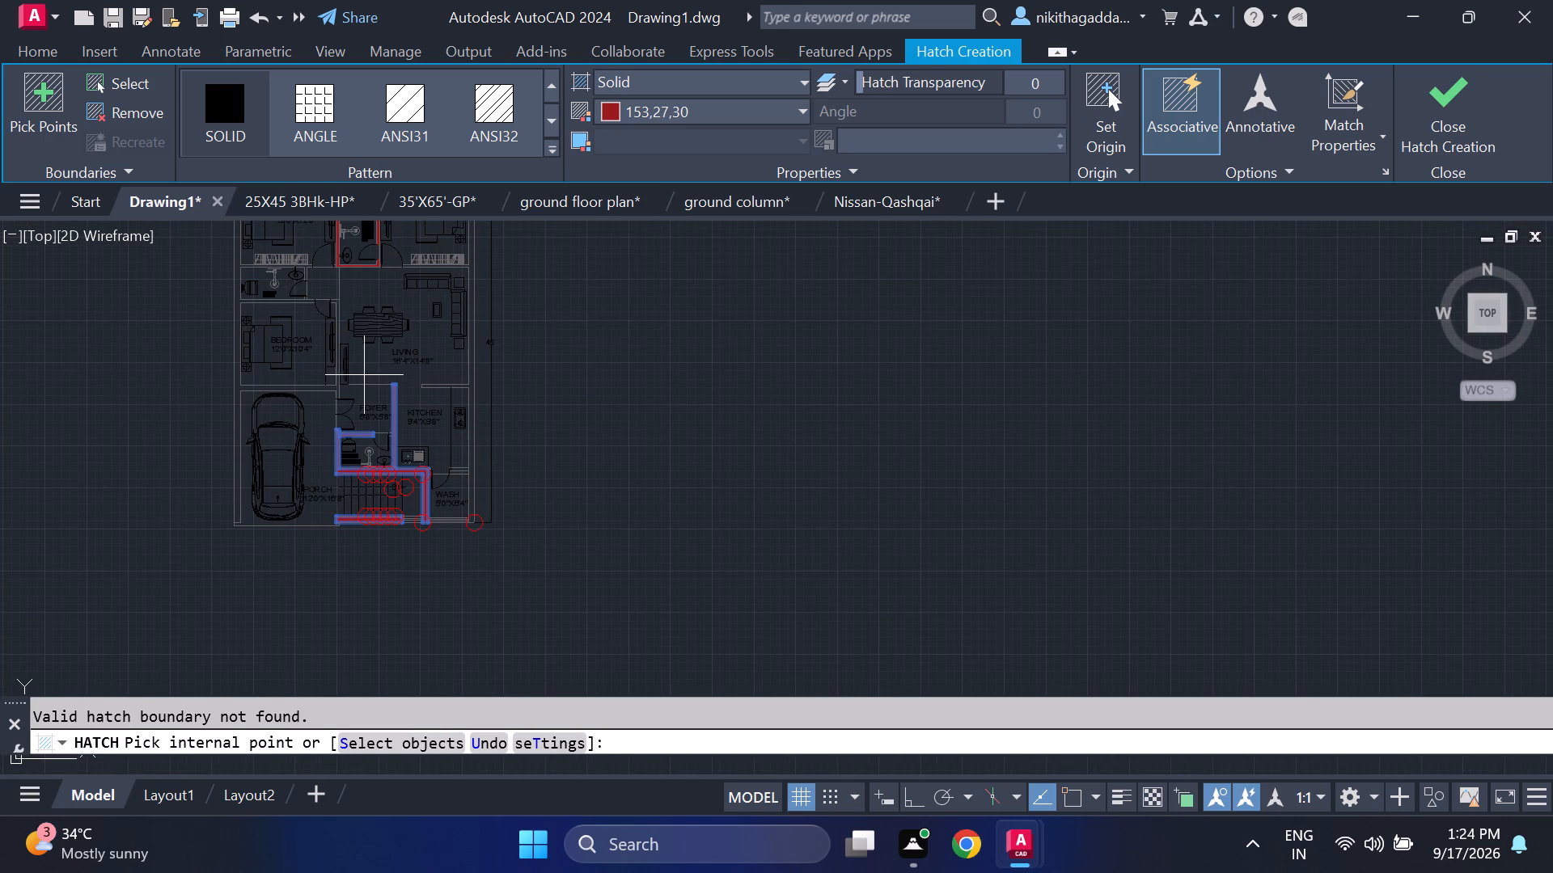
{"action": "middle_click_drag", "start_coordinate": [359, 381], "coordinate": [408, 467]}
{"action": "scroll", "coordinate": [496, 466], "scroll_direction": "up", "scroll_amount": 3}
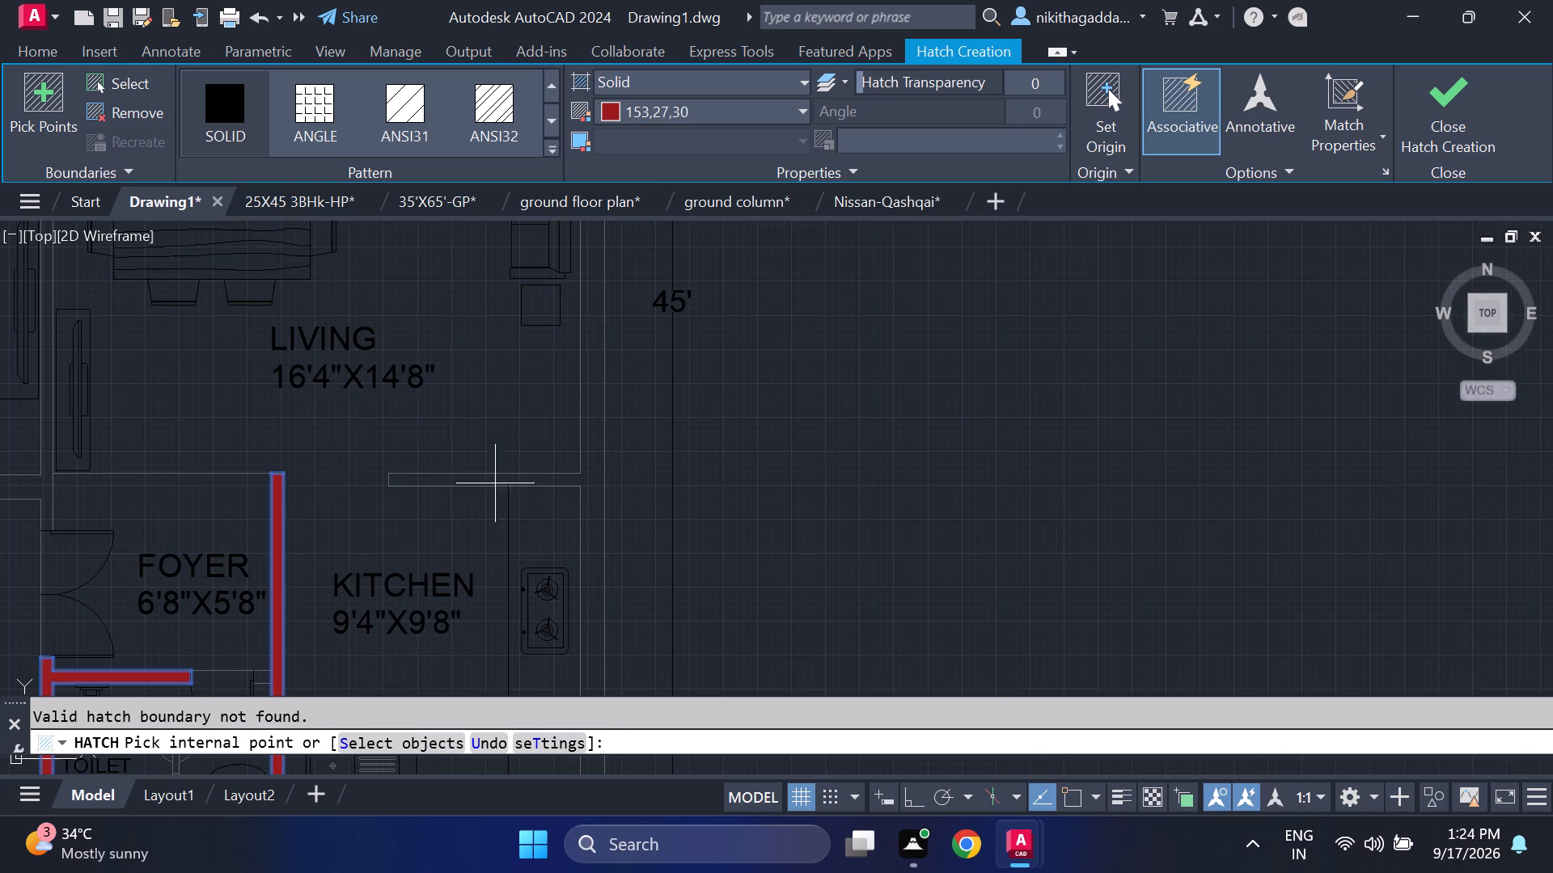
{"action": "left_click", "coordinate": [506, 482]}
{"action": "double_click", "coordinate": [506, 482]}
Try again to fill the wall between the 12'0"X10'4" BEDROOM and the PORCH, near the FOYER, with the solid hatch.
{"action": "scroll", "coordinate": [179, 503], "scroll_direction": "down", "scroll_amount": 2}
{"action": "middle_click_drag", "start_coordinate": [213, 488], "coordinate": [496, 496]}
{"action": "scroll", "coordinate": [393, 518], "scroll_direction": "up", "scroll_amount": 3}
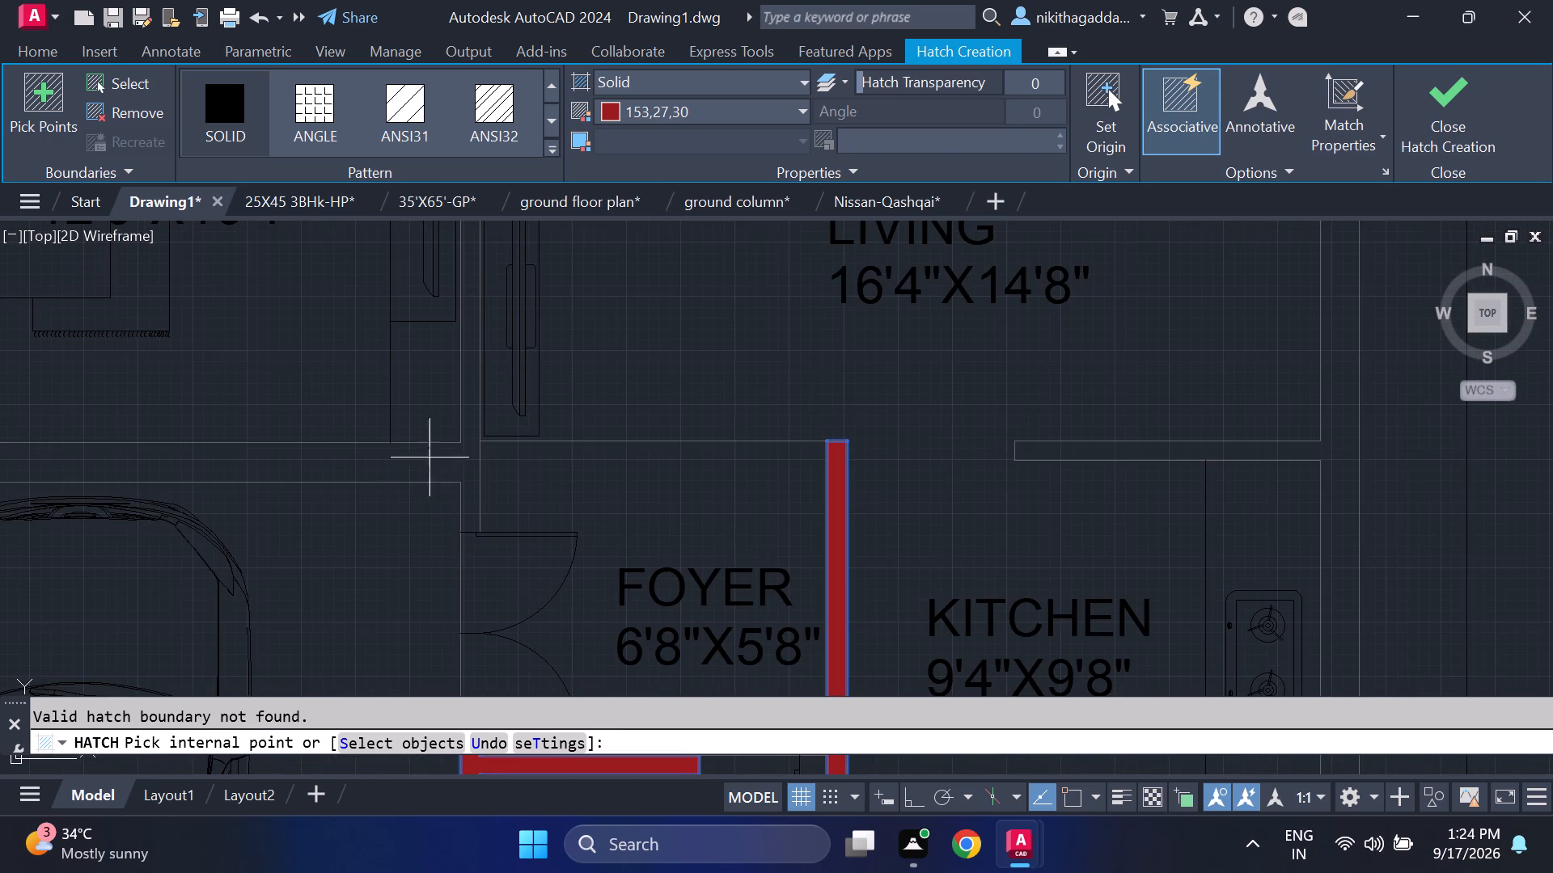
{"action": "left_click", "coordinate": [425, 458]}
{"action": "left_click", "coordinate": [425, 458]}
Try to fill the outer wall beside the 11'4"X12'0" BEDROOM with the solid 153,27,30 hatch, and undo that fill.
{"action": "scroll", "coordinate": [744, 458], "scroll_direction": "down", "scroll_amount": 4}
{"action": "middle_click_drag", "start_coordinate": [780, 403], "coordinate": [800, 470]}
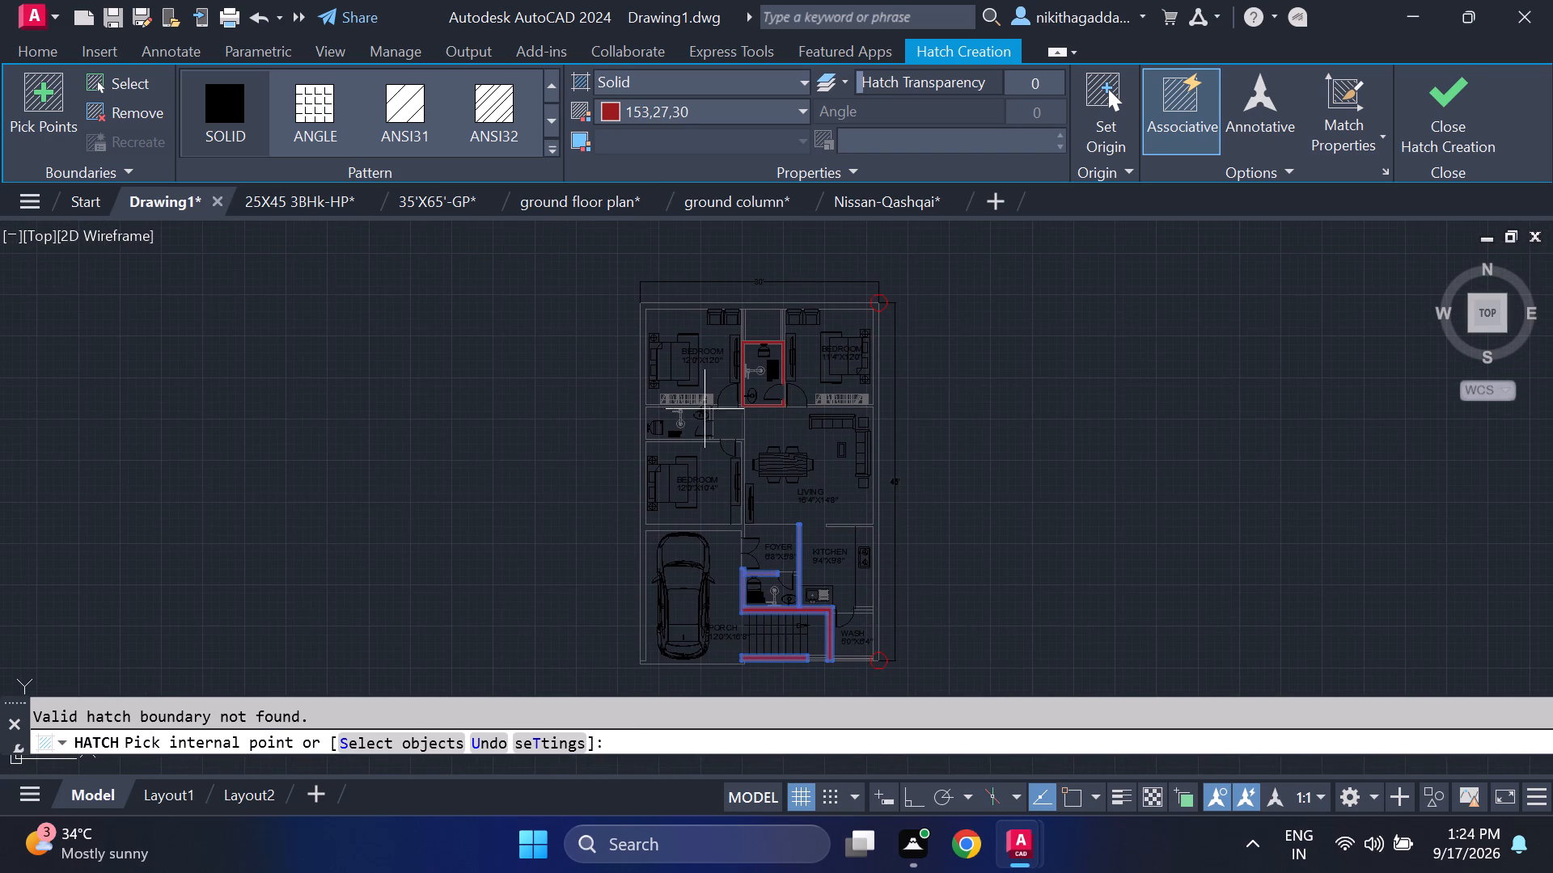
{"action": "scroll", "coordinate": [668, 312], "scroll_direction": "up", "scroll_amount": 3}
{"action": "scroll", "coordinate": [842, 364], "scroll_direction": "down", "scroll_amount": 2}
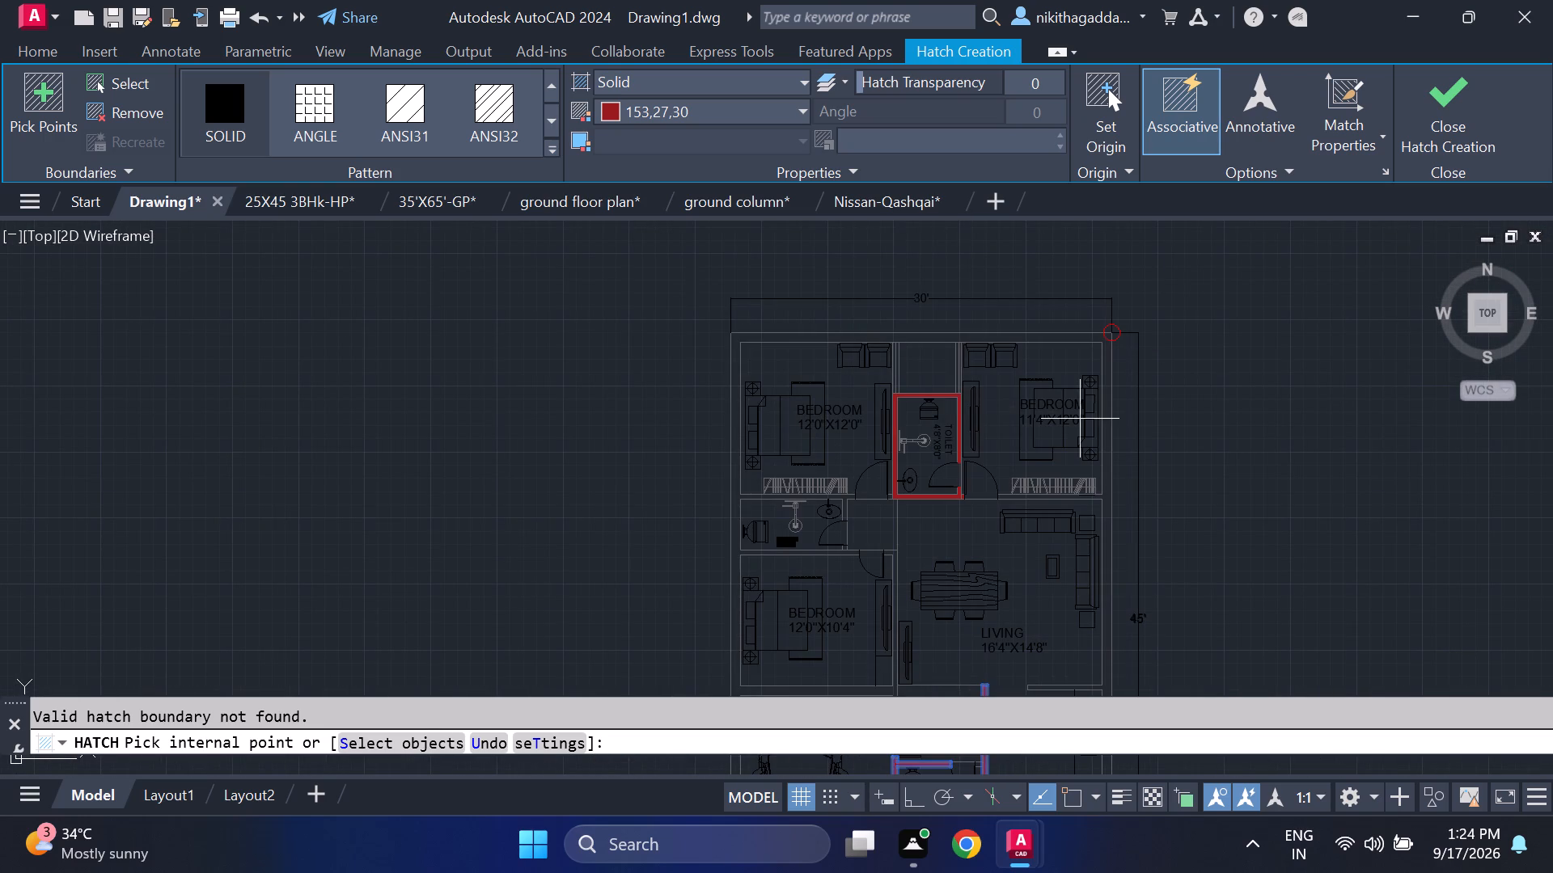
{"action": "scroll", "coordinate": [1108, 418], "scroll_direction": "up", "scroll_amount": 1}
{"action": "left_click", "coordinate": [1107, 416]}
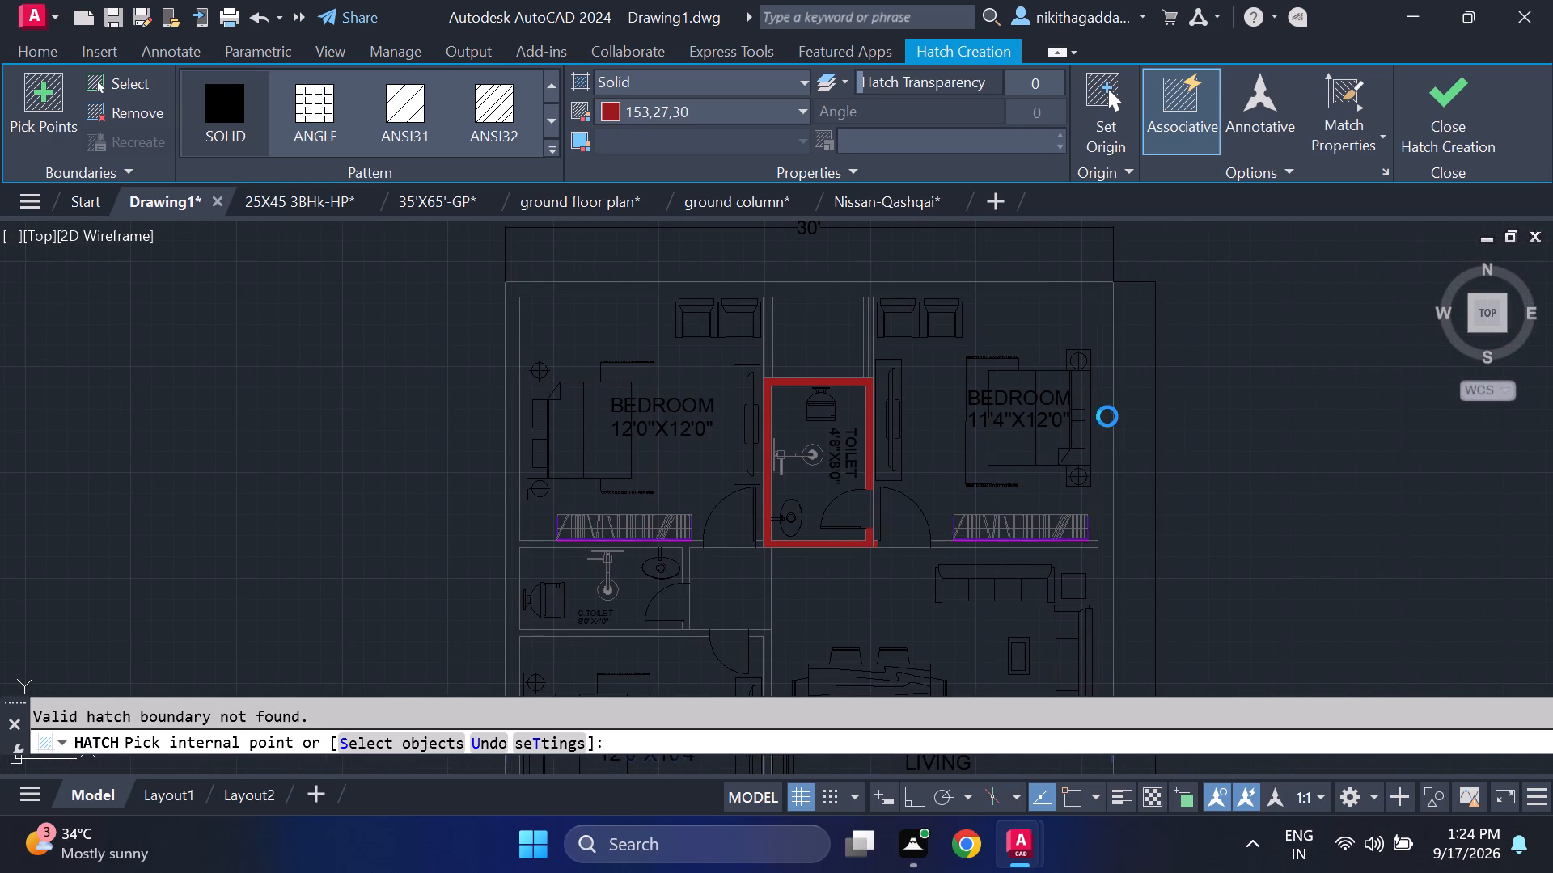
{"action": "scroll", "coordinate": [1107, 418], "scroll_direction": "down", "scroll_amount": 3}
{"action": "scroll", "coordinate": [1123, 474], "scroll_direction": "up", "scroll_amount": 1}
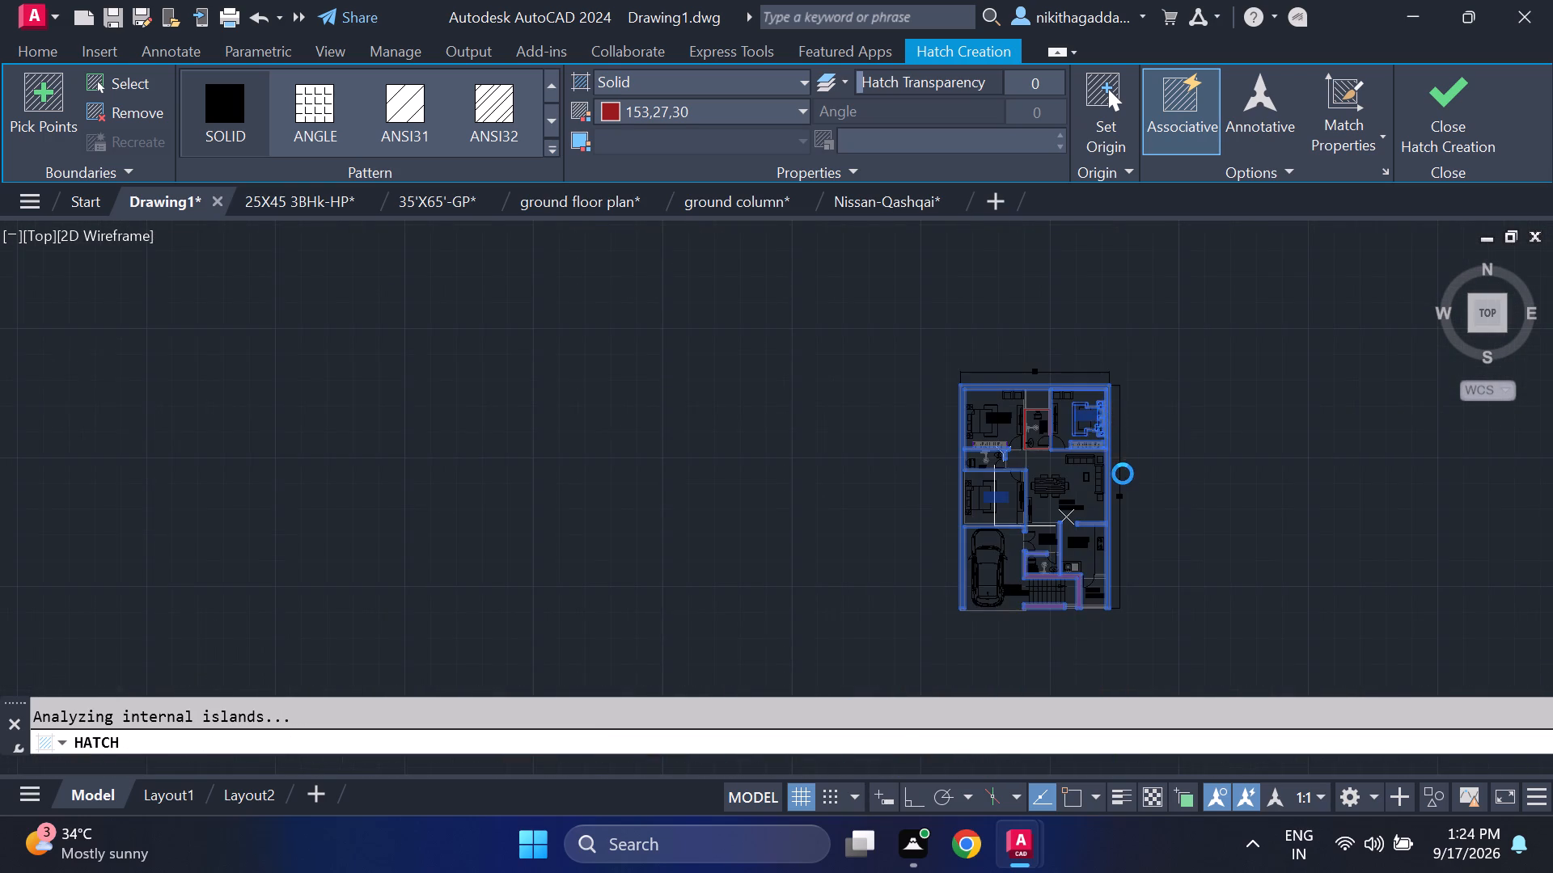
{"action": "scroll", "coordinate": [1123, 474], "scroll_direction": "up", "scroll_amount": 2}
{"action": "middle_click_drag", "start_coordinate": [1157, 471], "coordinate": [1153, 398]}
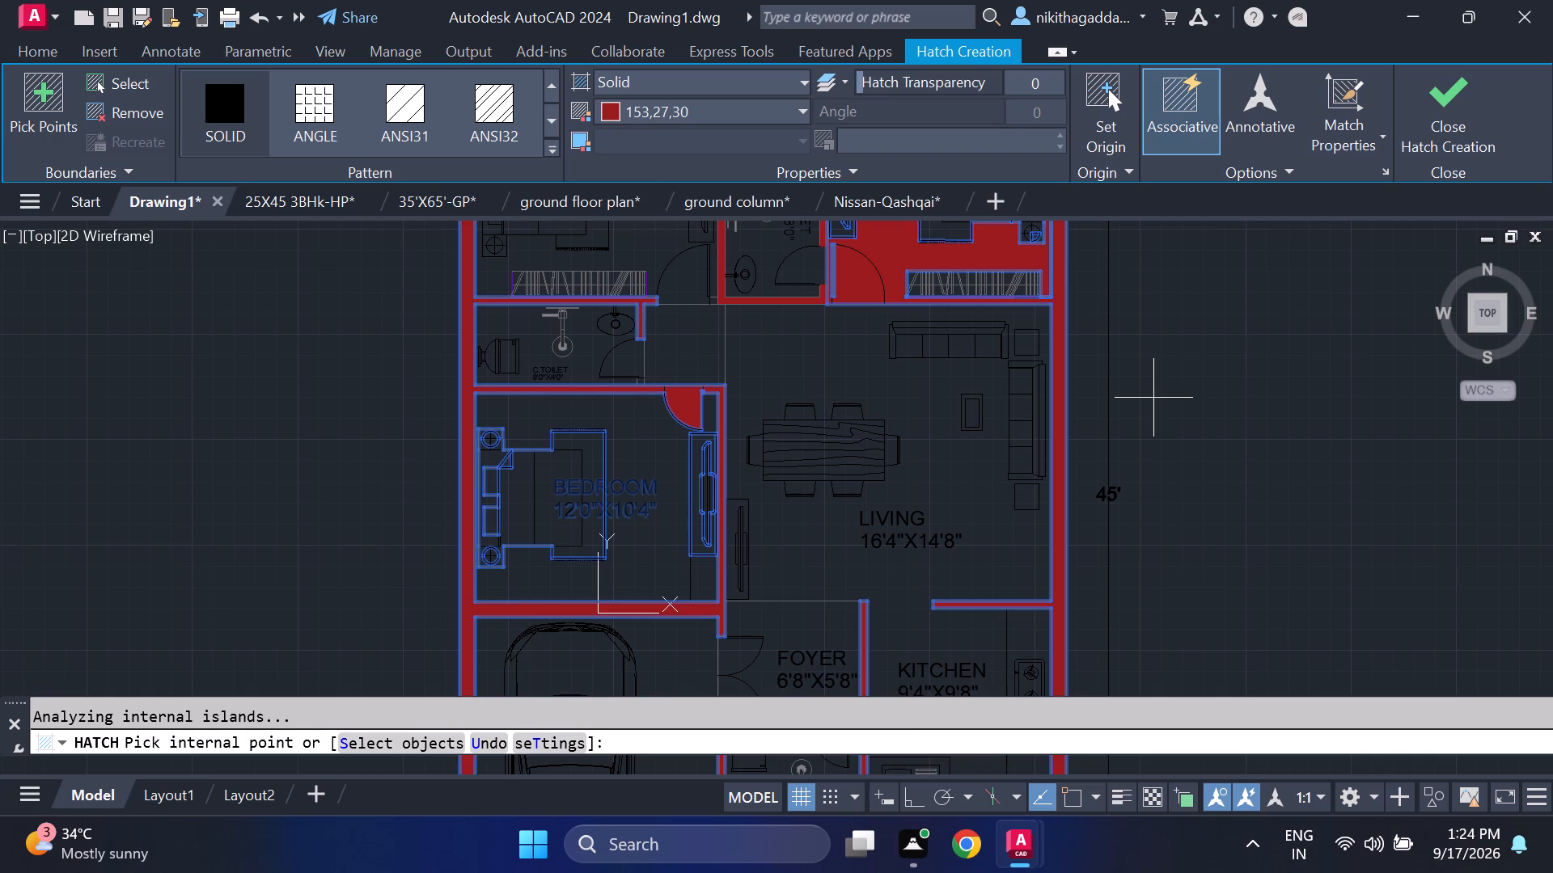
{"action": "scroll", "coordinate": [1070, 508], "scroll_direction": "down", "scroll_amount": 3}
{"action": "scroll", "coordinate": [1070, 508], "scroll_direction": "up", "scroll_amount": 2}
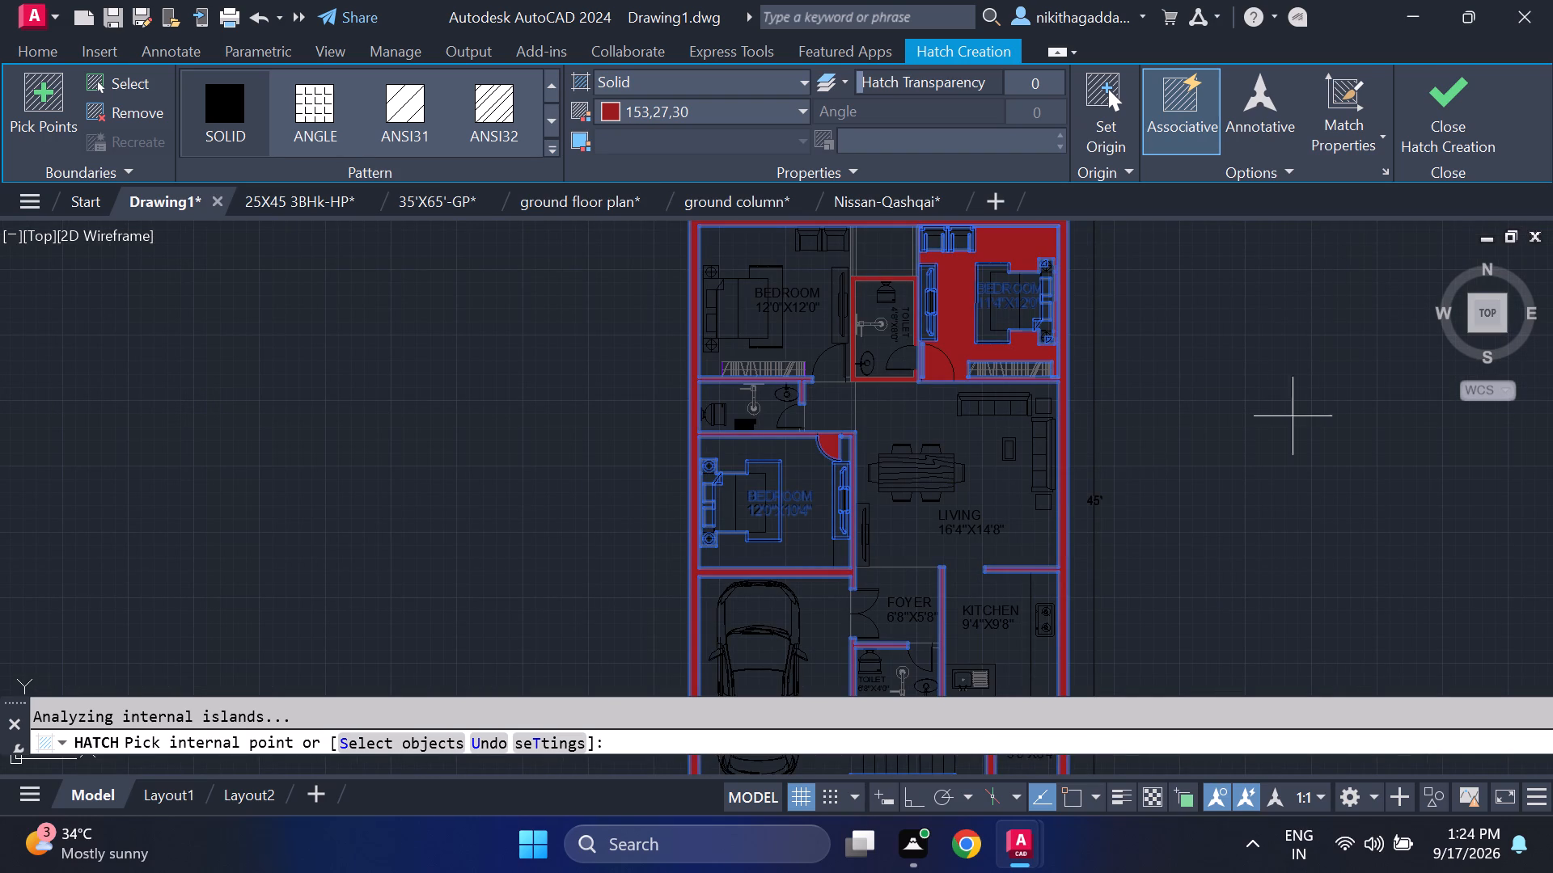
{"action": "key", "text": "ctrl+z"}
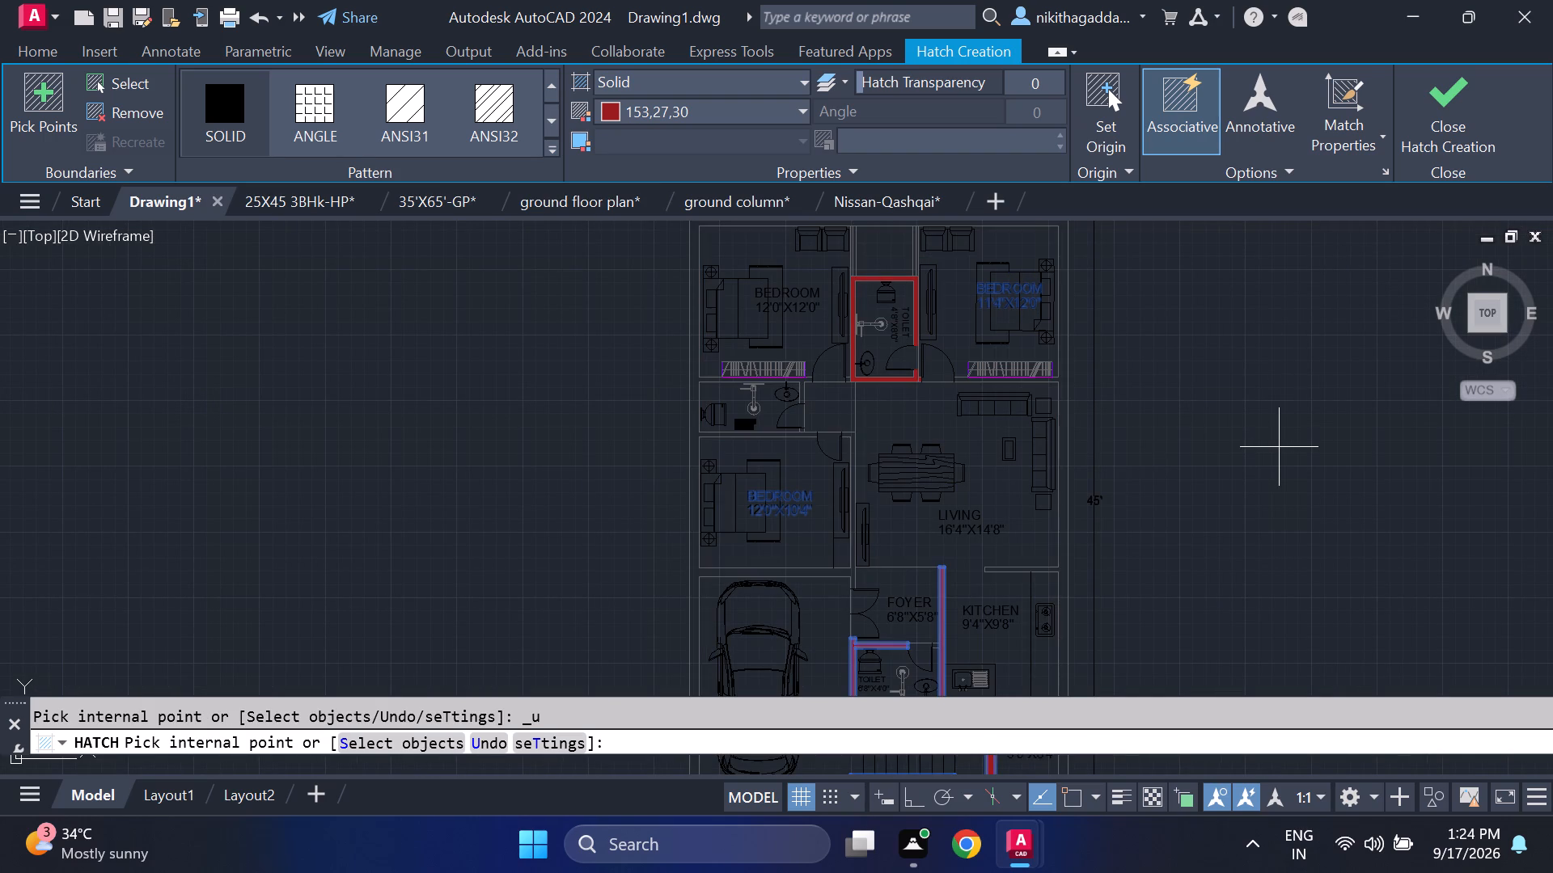
Finish the hatch command, keeping the toilet, FOYER-KITCHEN partition and staircase wall fills.
{"action": "scroll", "coordinate": [1278, 456], "scroll_direction": "down", "scroll_amount": 2}
{"action": "scroll", "coordinate": [1241, 483], "scroll_direction": "up", "scroll_amount": 2}
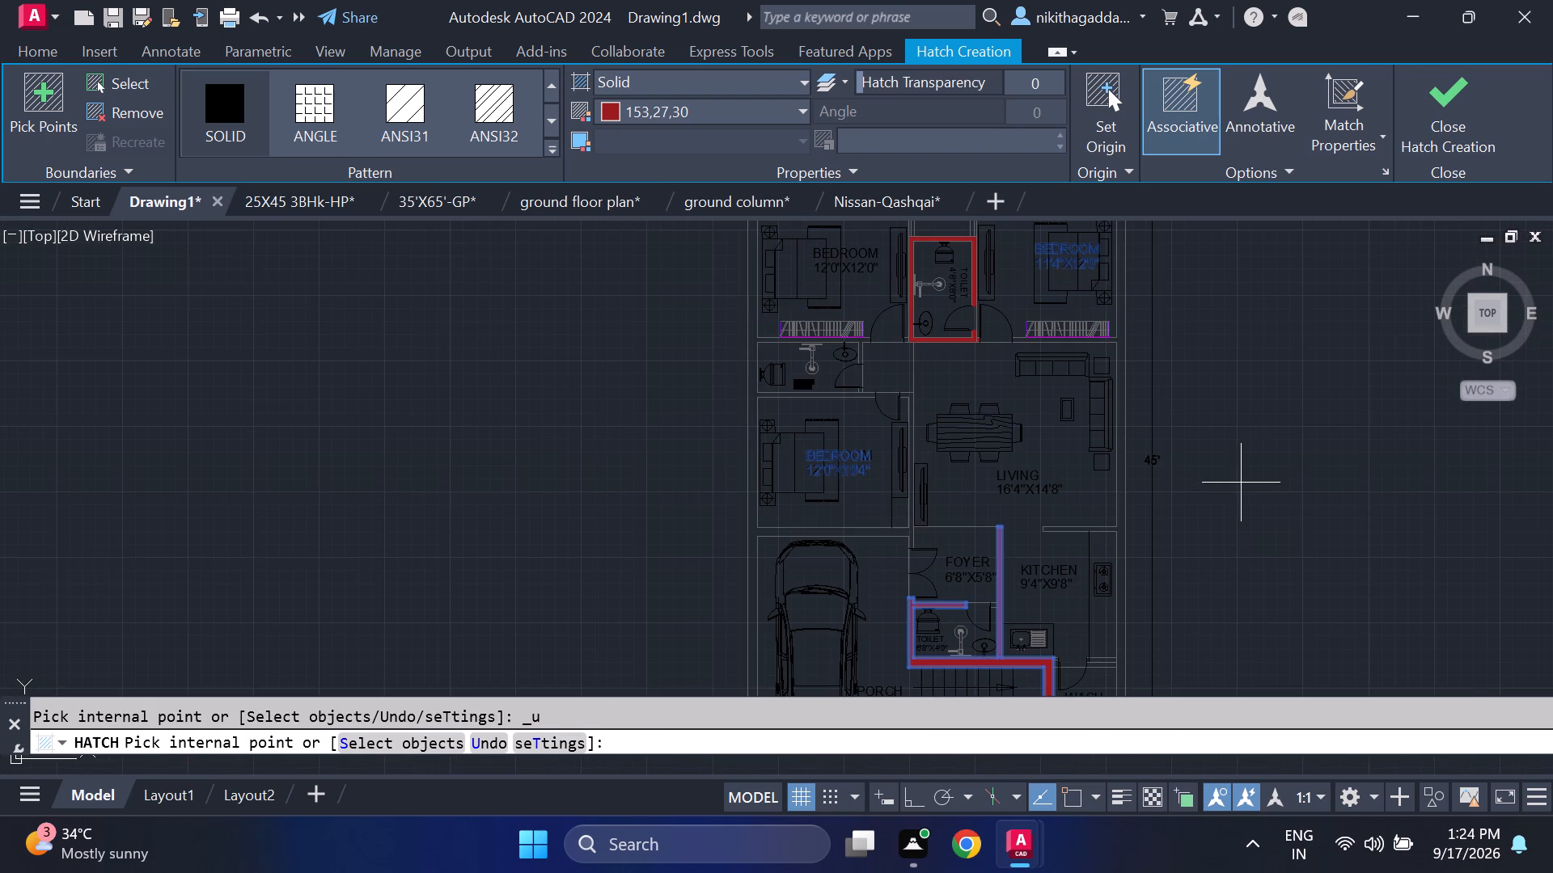
{"action": "left_click", "coordinate": [1454, 108]}
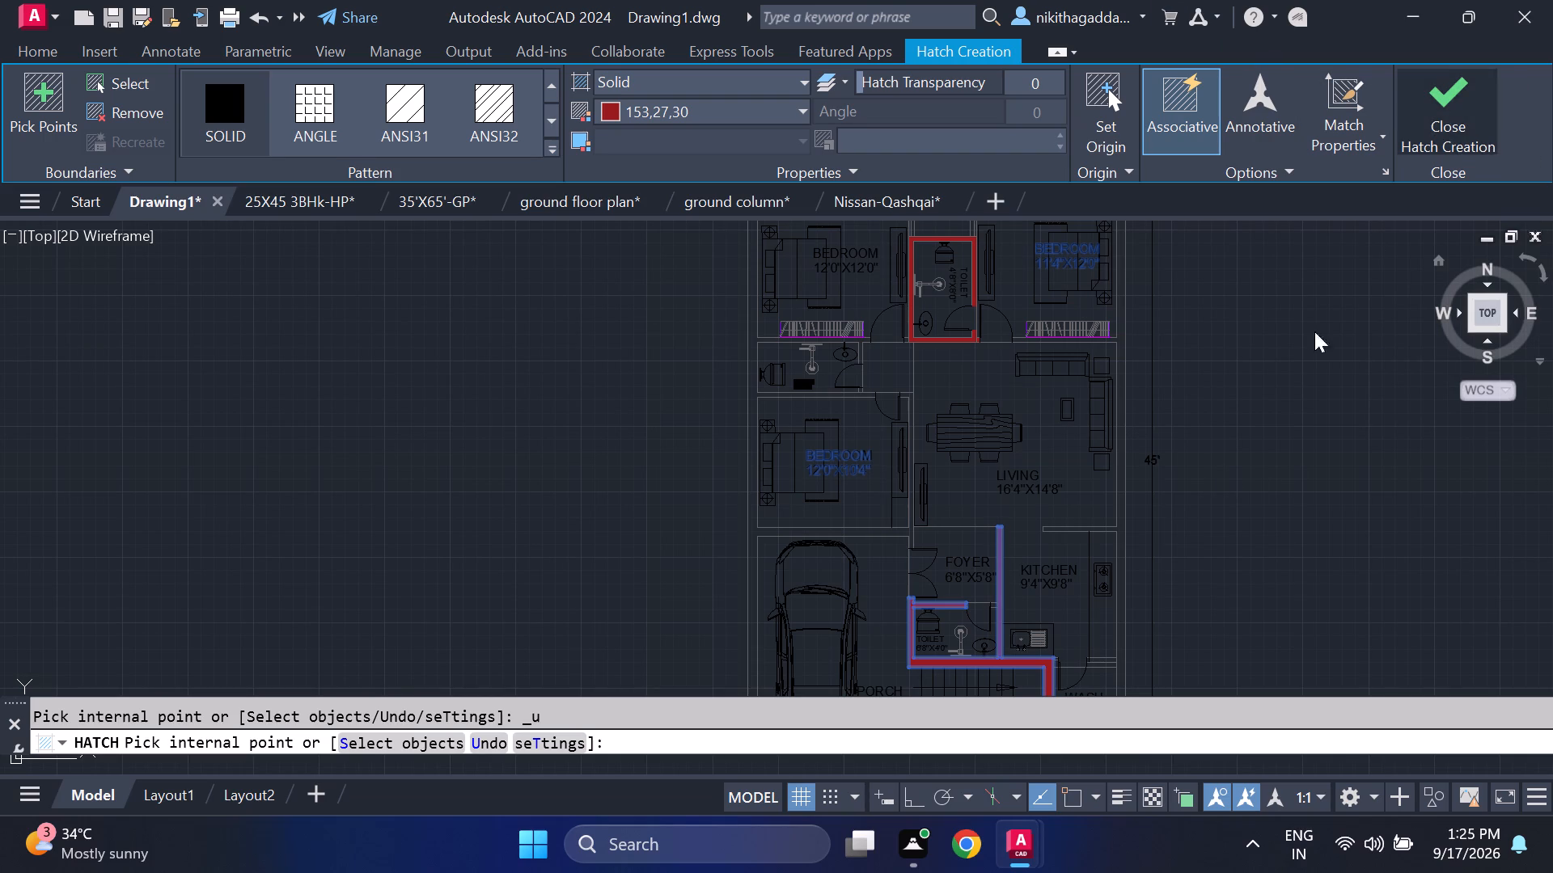
{"action": "scroll", "coordinate": [1242, 503], "scroll_direction": "down", "scroll_amount": 1}
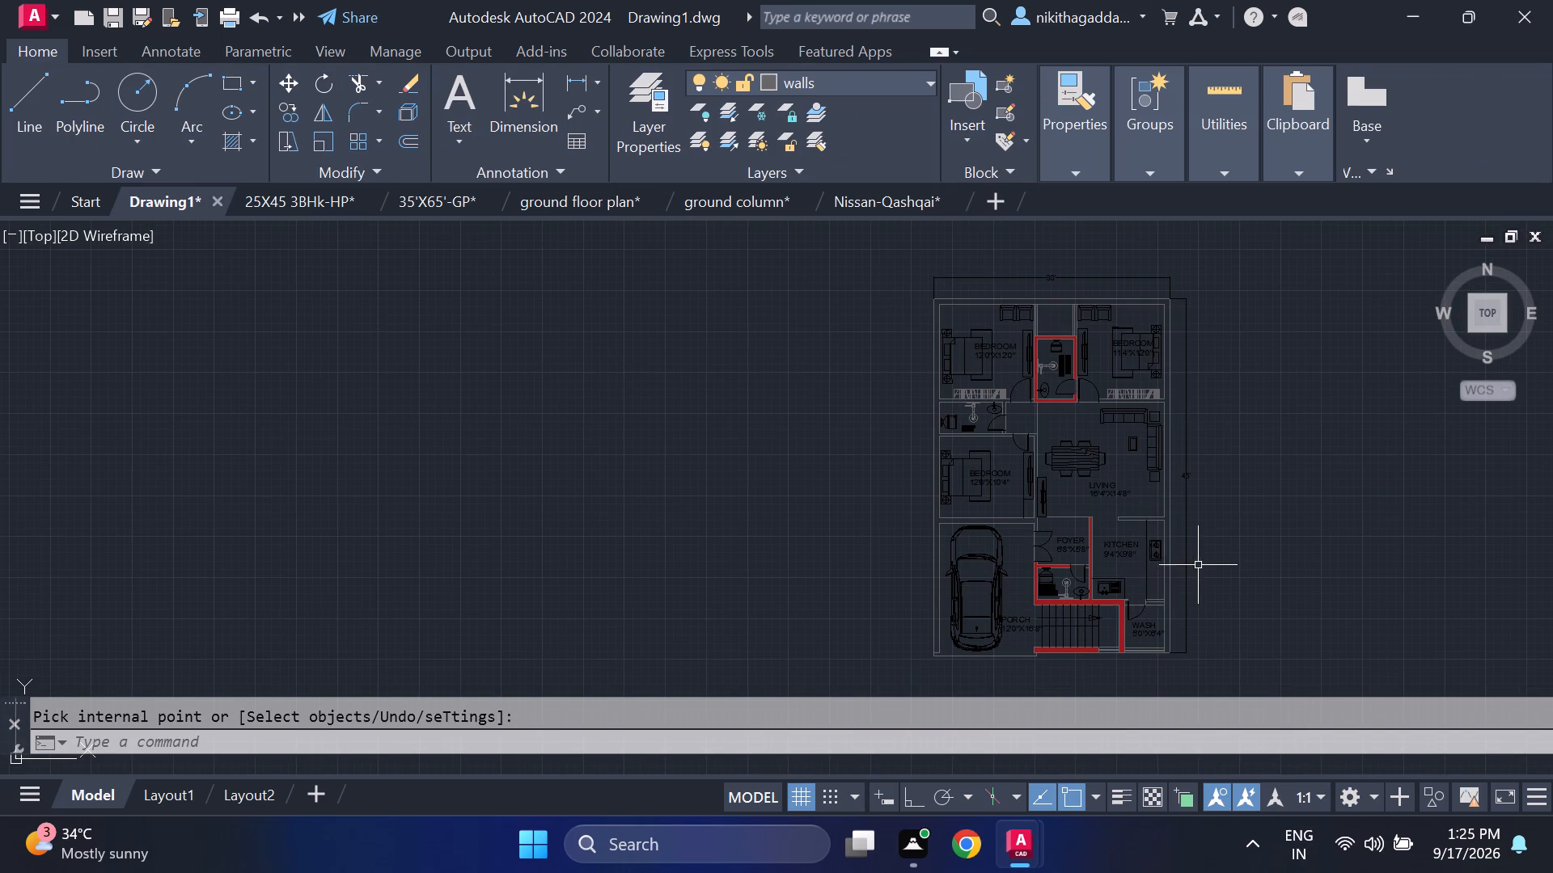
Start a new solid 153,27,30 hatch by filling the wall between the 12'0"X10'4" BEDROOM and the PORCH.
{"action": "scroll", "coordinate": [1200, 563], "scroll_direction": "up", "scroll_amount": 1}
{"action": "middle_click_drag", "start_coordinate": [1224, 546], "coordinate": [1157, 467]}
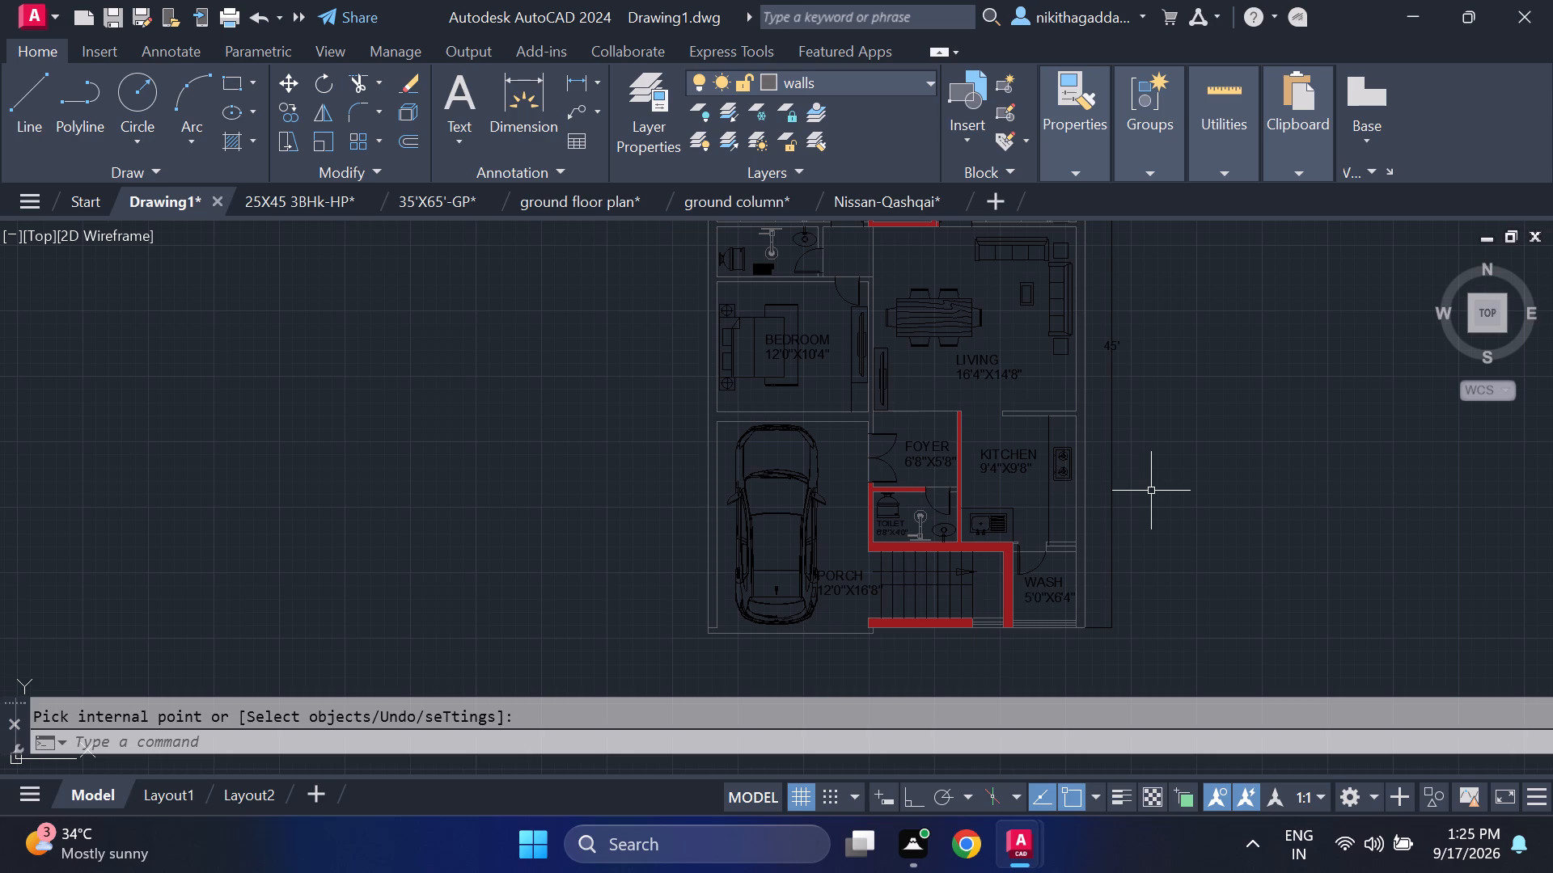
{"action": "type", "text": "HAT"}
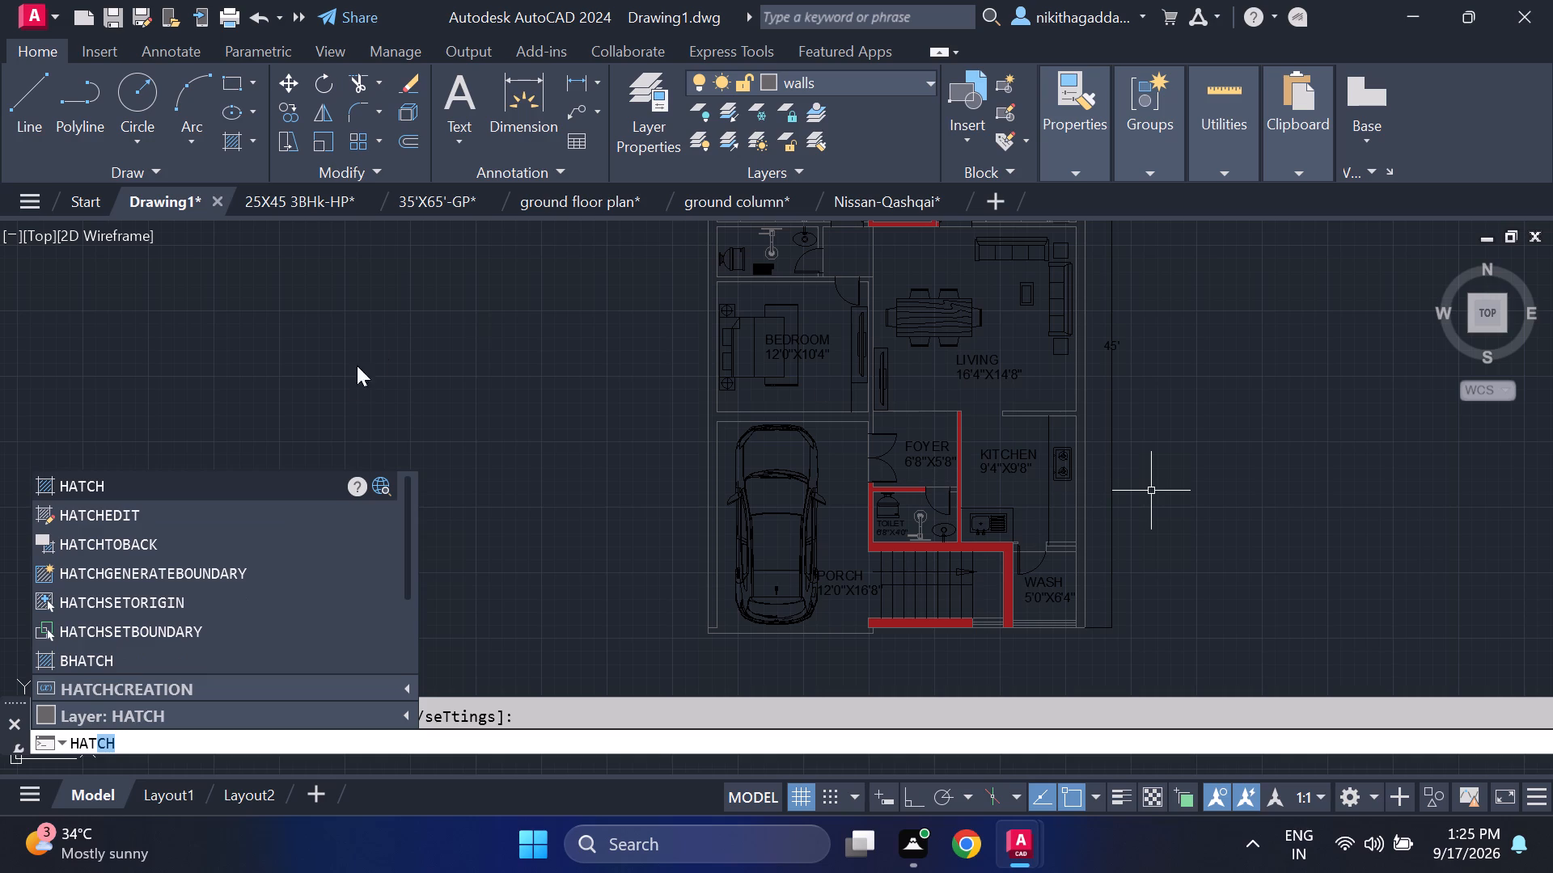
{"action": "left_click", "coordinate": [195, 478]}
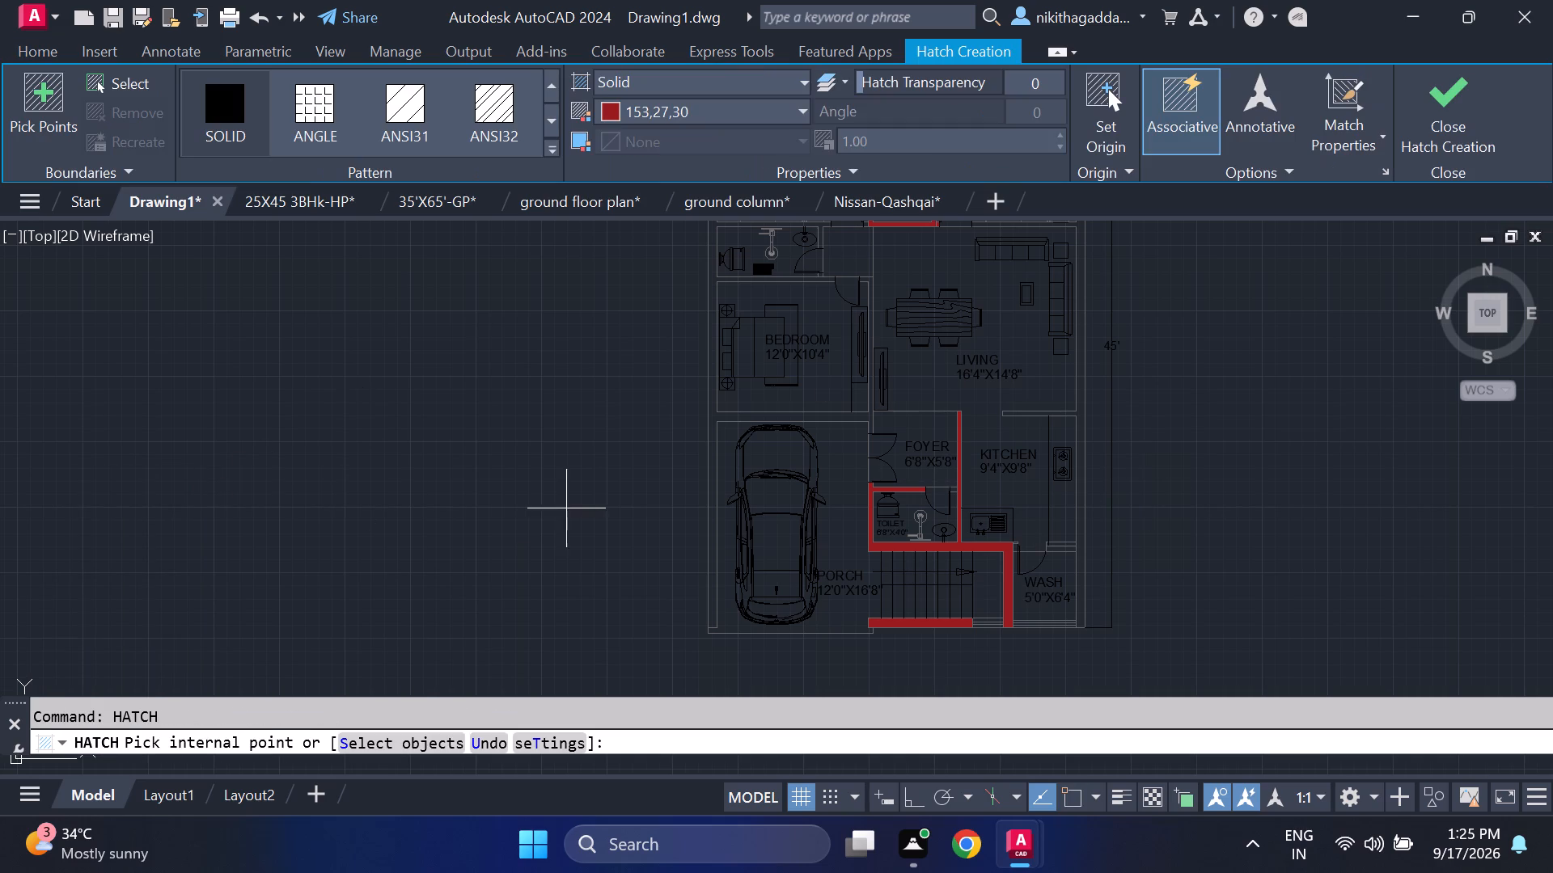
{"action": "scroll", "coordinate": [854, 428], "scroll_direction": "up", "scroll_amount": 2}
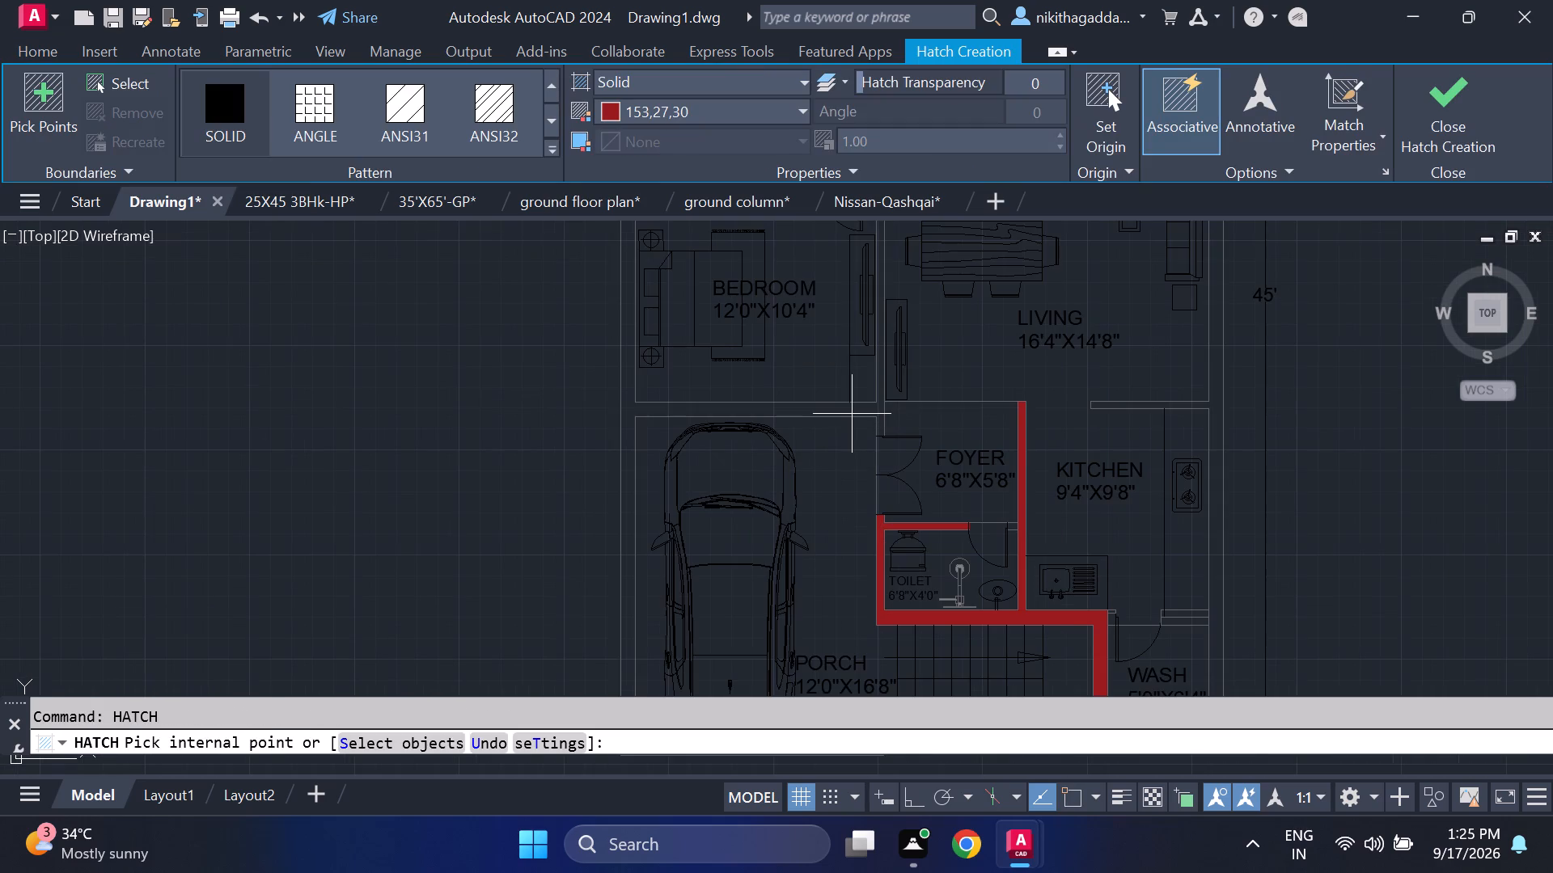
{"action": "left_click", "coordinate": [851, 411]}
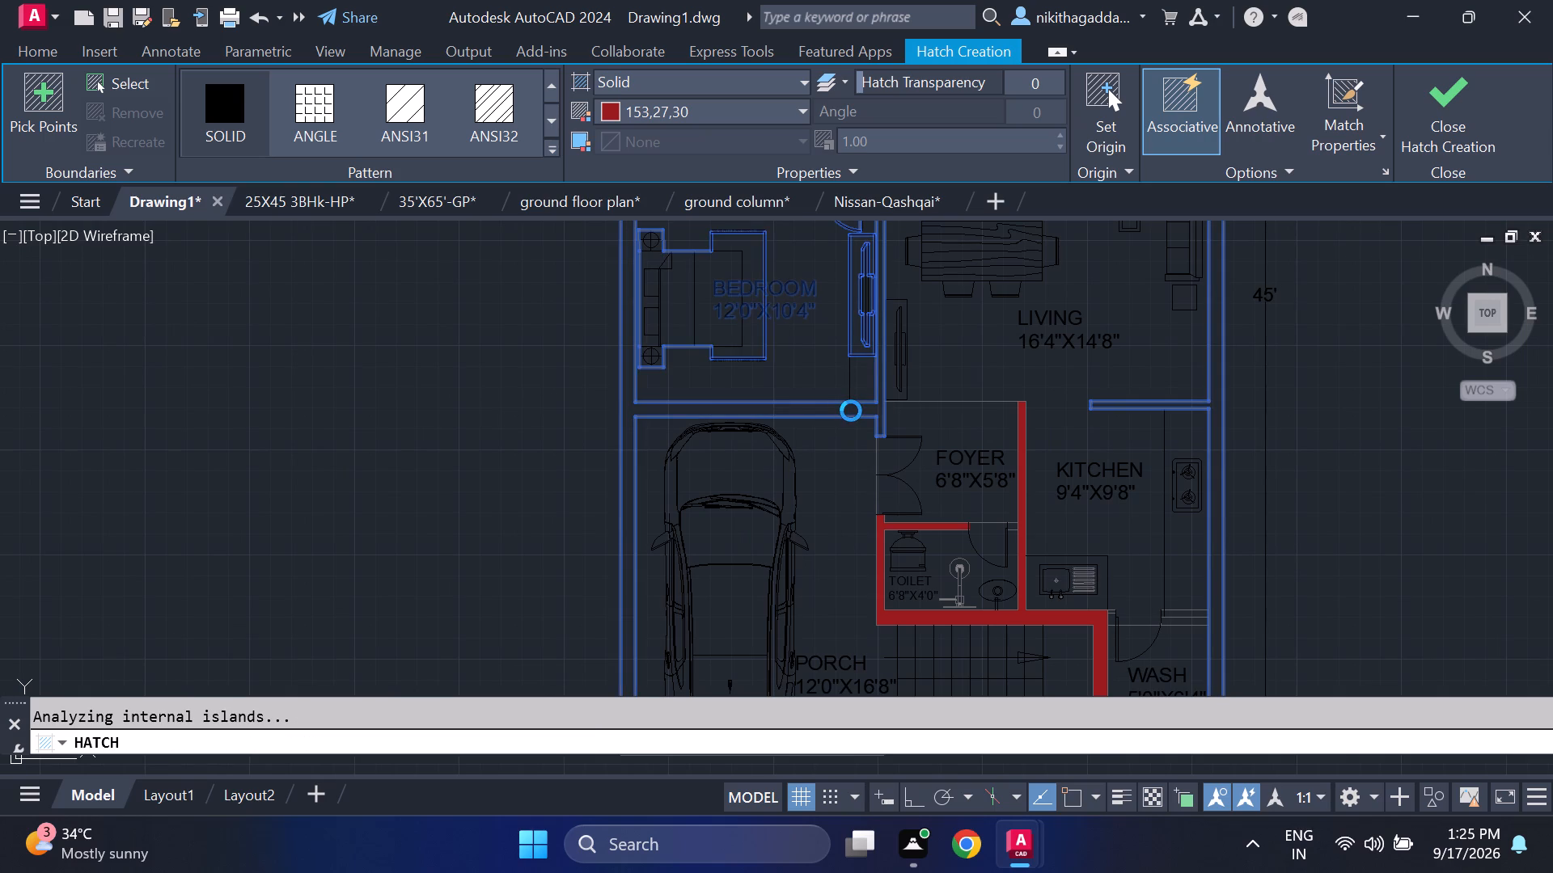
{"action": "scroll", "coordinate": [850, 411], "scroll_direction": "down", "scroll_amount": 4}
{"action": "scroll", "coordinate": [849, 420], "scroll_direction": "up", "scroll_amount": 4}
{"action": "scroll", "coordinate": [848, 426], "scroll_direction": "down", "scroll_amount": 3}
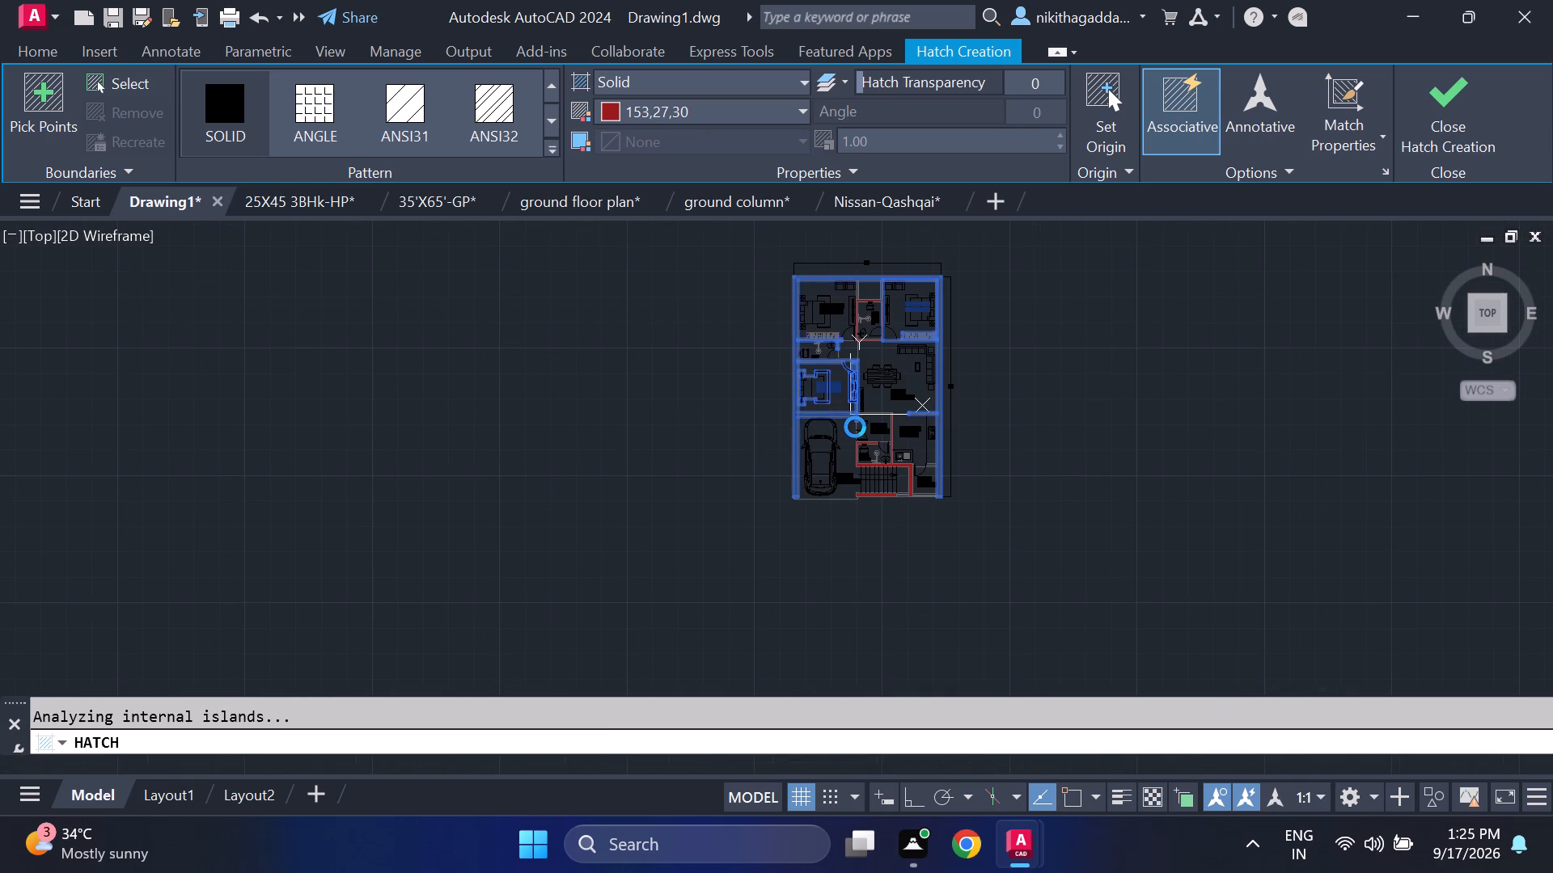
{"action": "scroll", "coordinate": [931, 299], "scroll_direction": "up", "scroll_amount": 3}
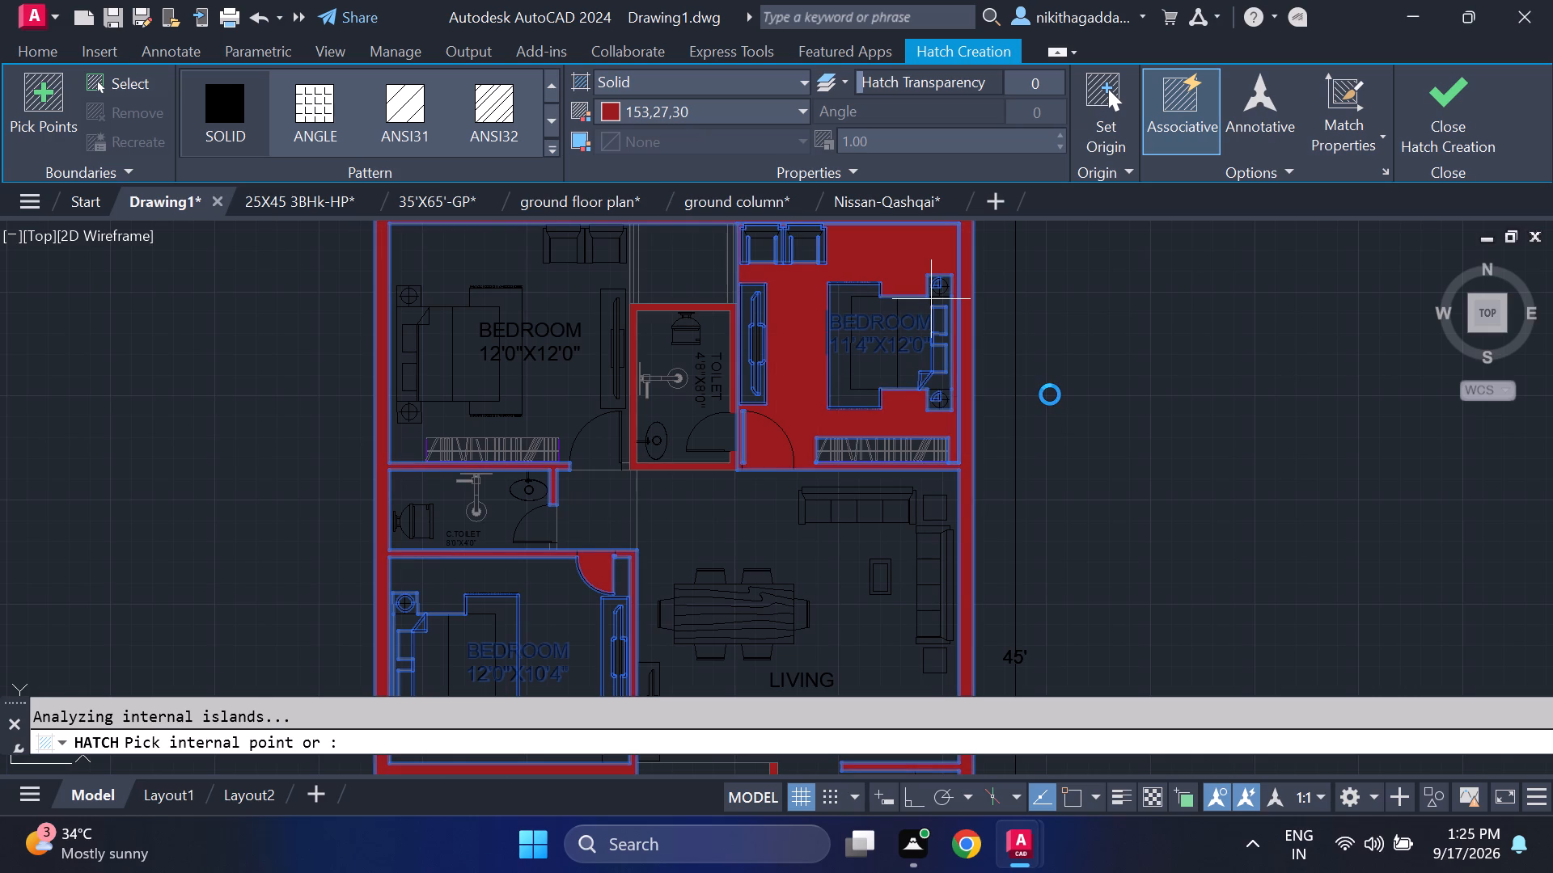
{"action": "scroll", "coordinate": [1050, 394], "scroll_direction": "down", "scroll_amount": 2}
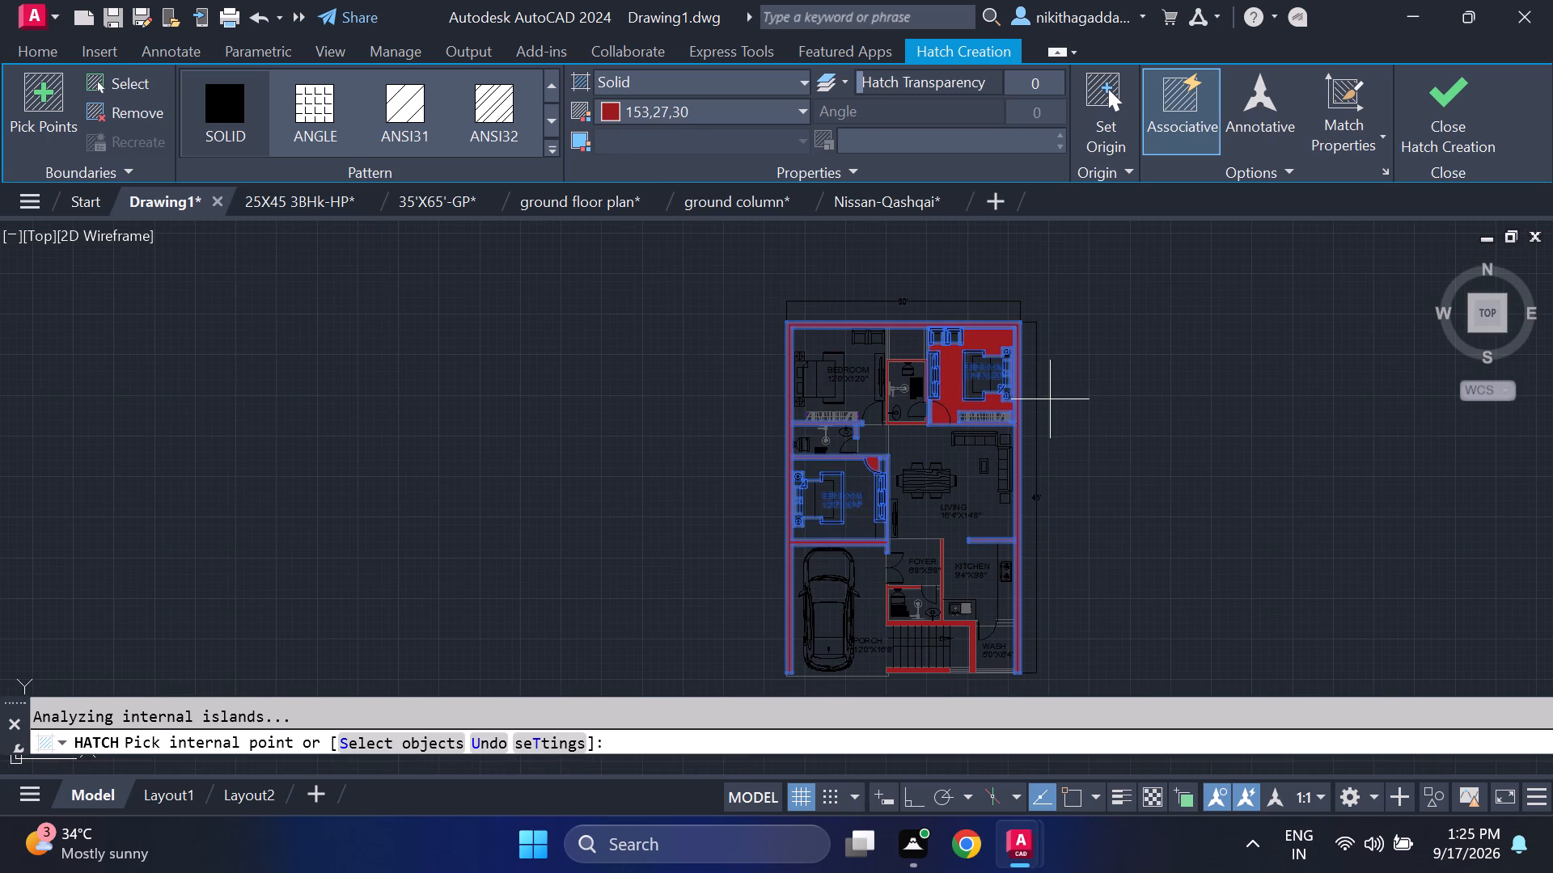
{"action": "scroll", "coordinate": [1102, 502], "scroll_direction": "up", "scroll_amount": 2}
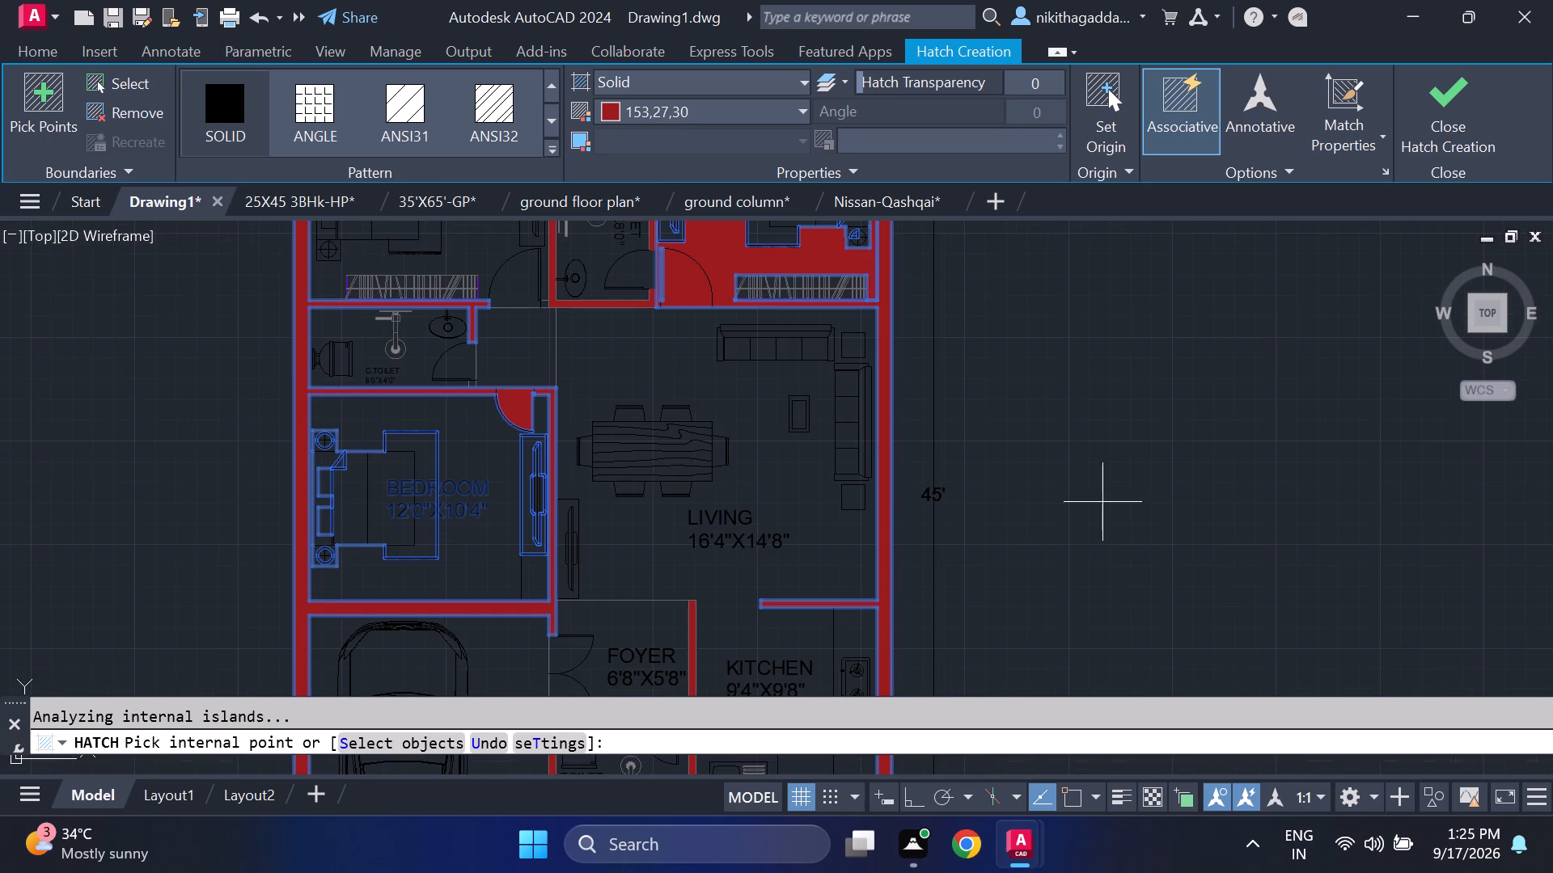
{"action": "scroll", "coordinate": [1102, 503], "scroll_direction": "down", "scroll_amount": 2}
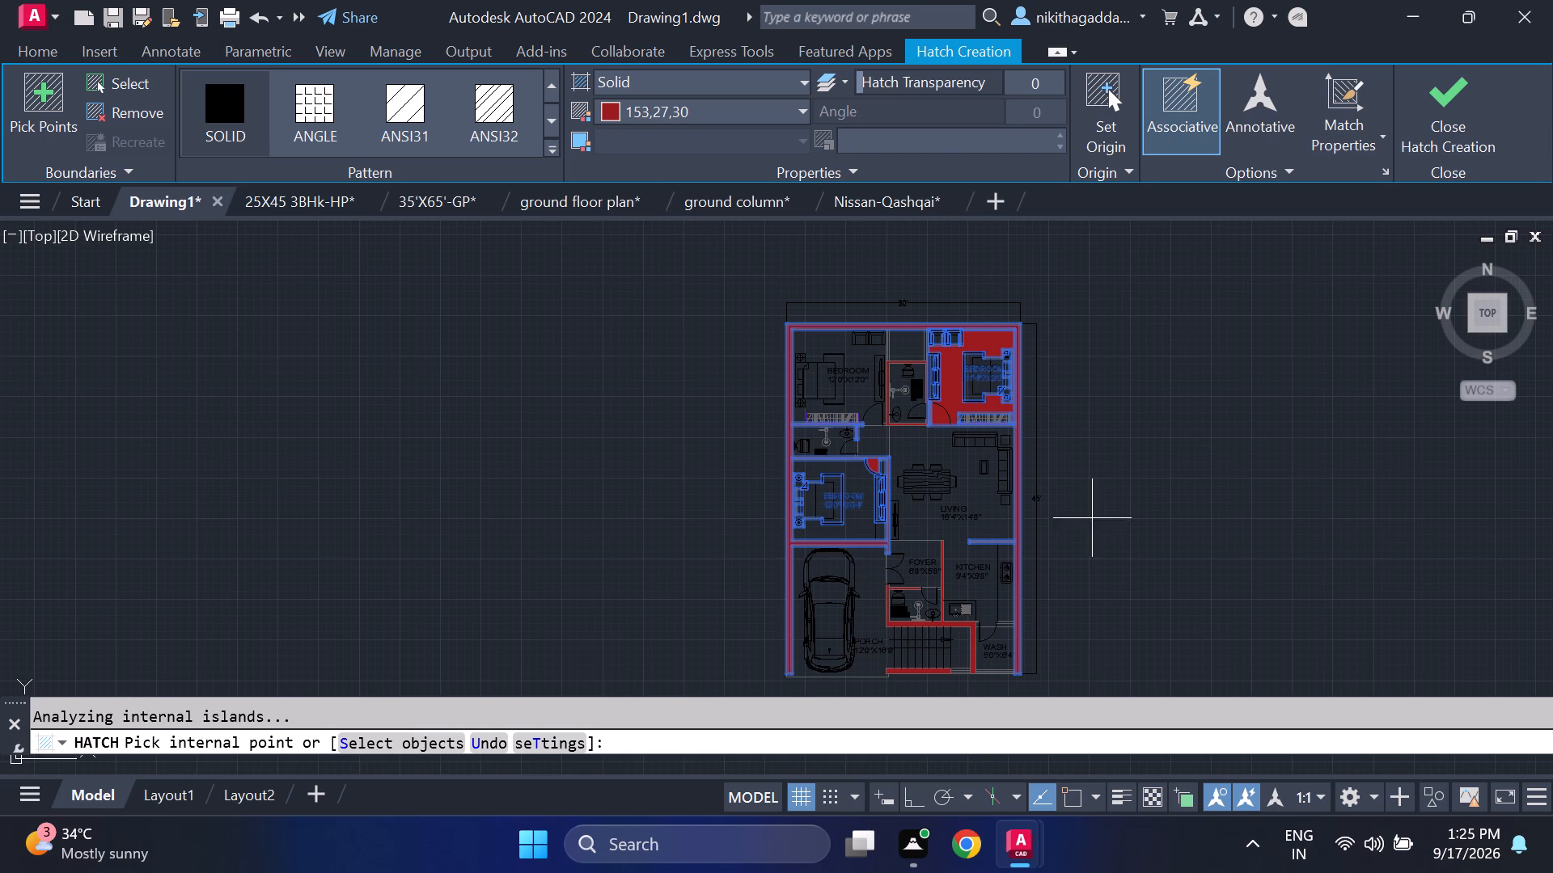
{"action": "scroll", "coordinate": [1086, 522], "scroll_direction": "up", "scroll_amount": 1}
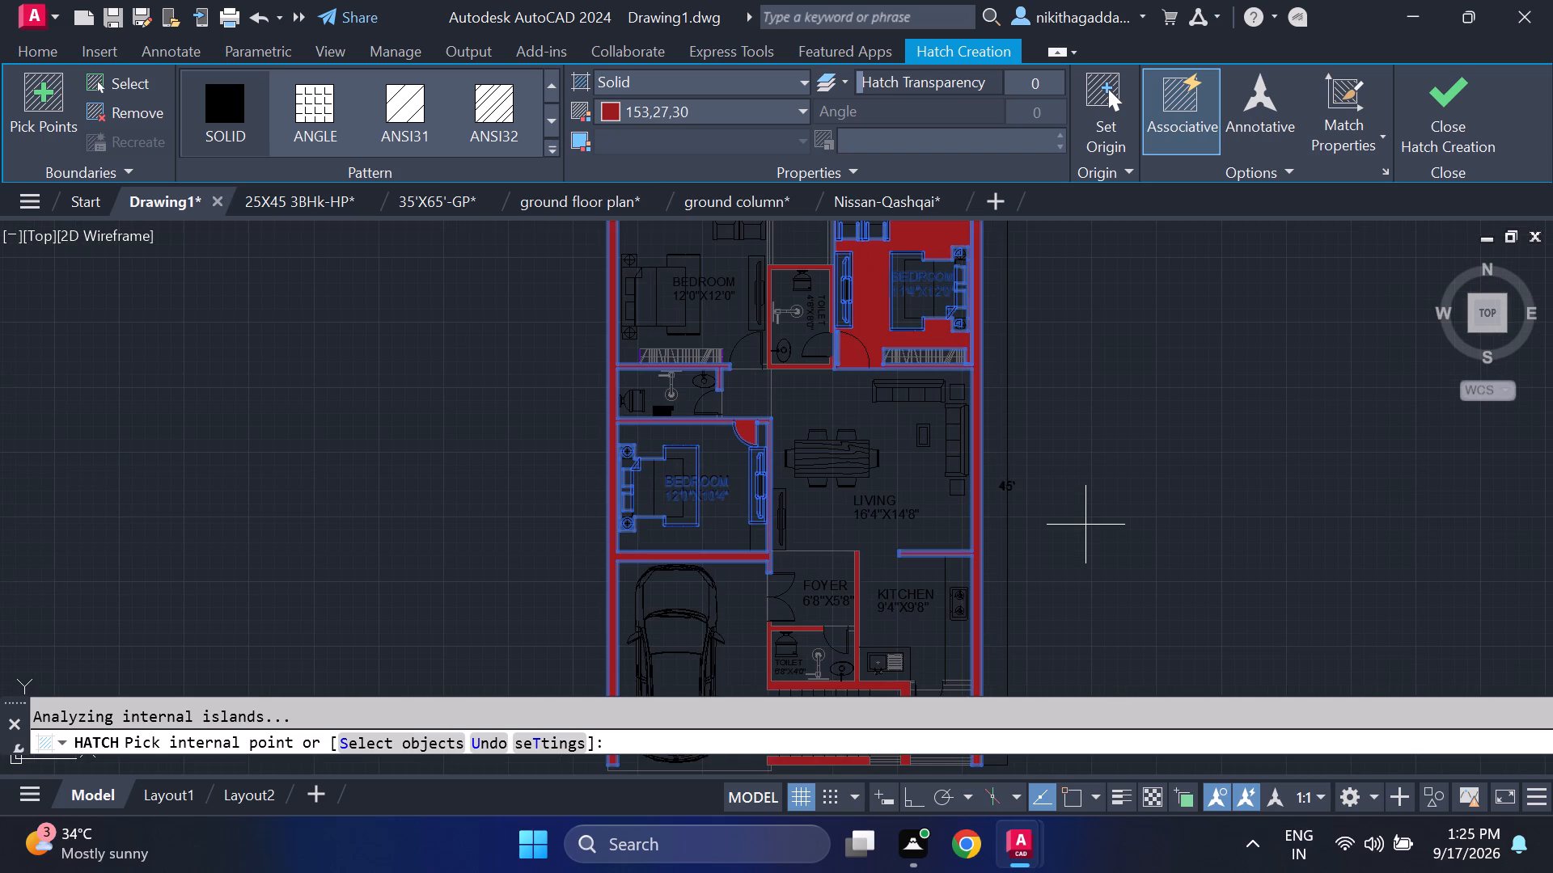
Turn off associativity for the hatch and finish it.
{"action": "left_click", "coordinate": [1170, 123]}
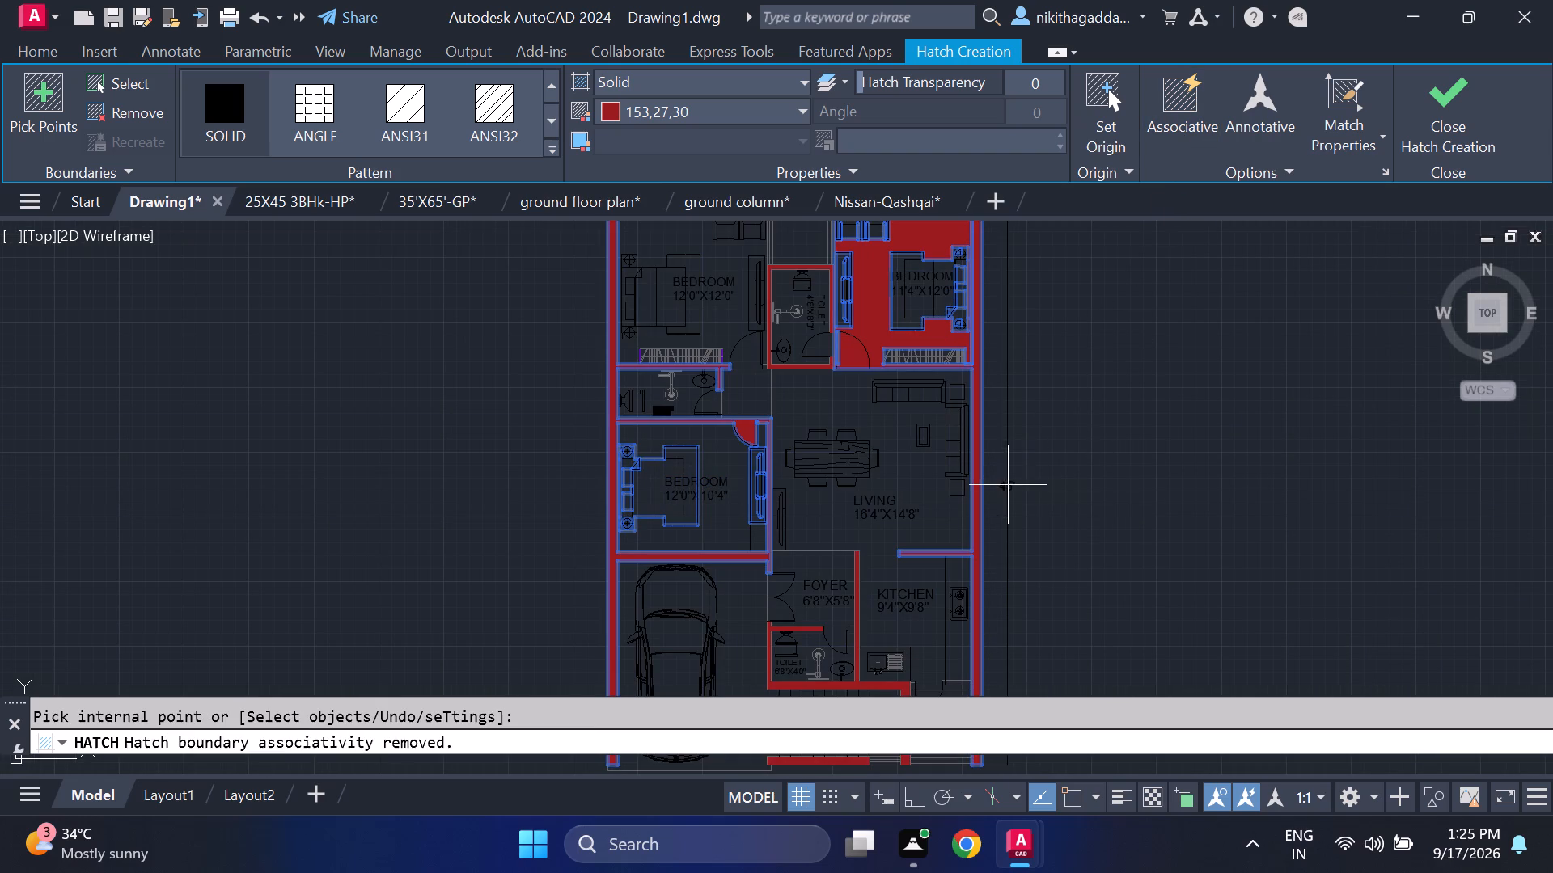
{"action": "left_click", "coordinate": [1461, 120]}
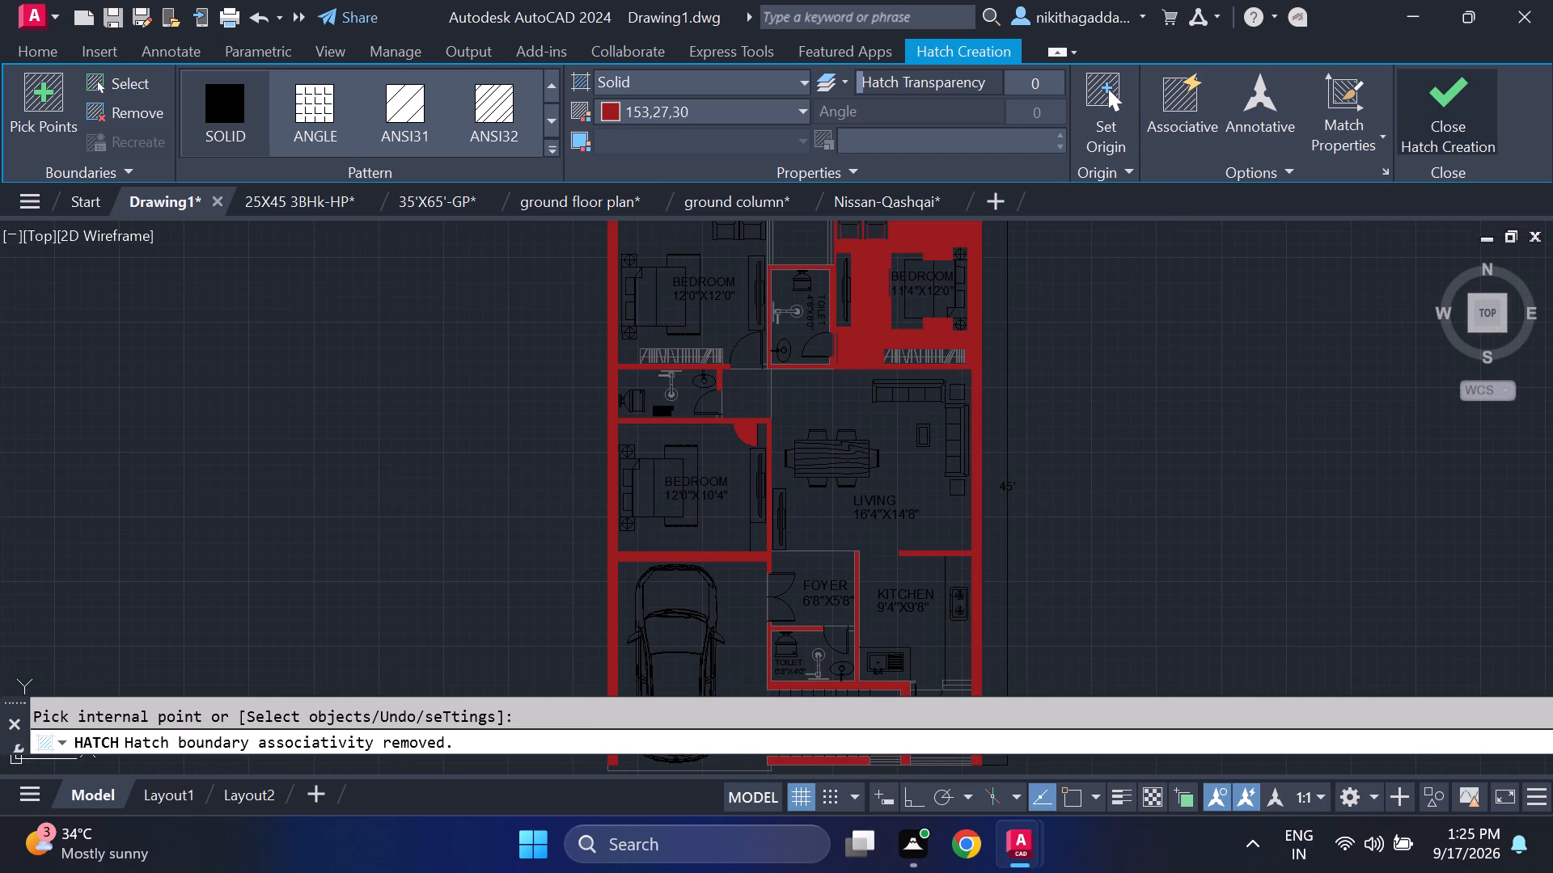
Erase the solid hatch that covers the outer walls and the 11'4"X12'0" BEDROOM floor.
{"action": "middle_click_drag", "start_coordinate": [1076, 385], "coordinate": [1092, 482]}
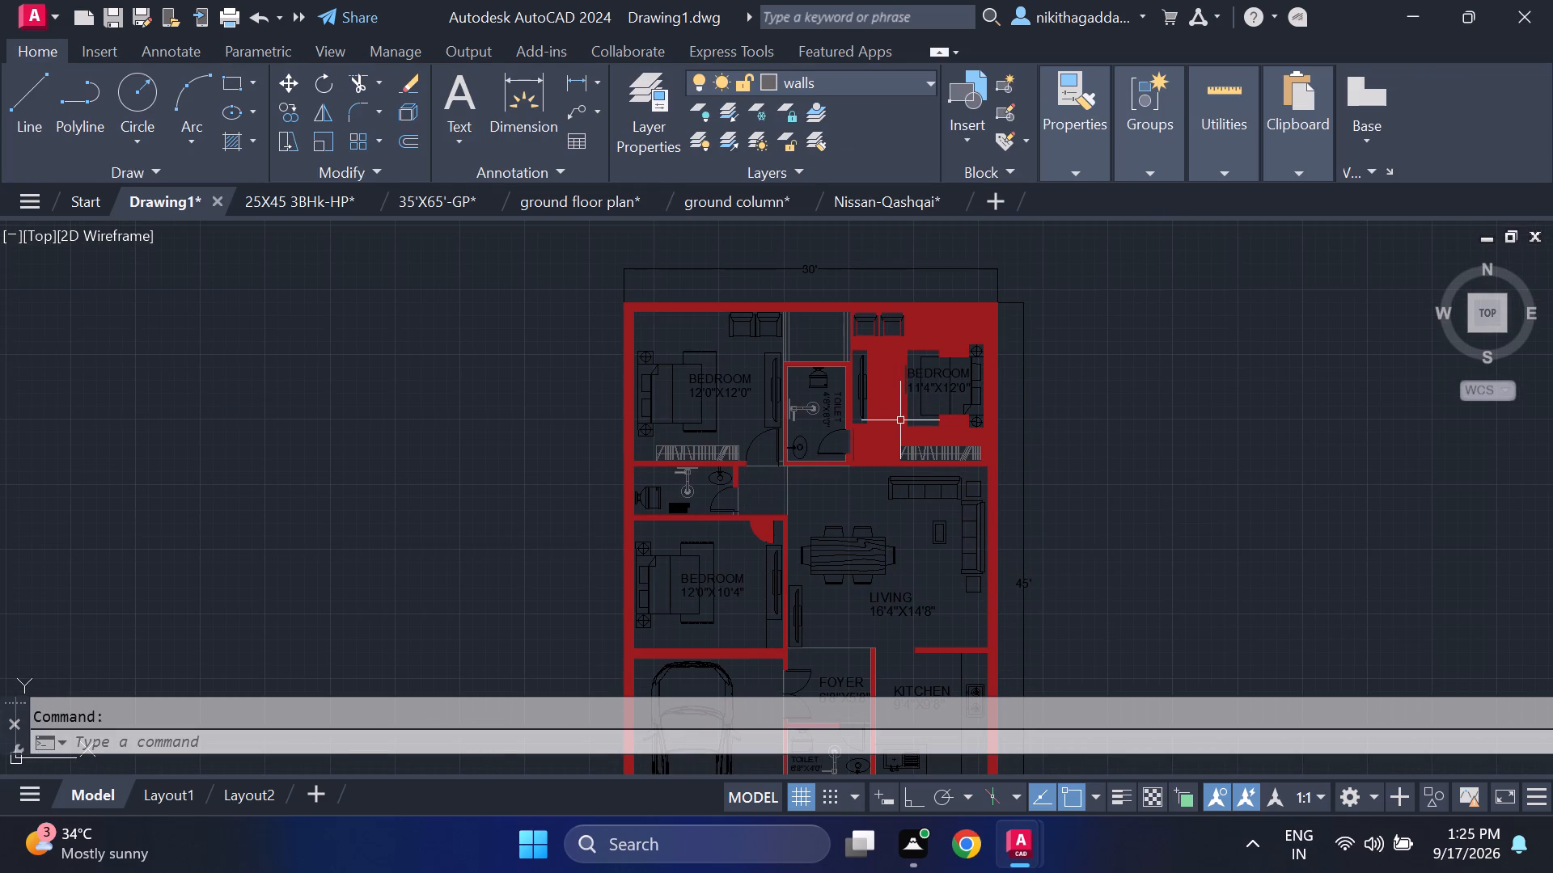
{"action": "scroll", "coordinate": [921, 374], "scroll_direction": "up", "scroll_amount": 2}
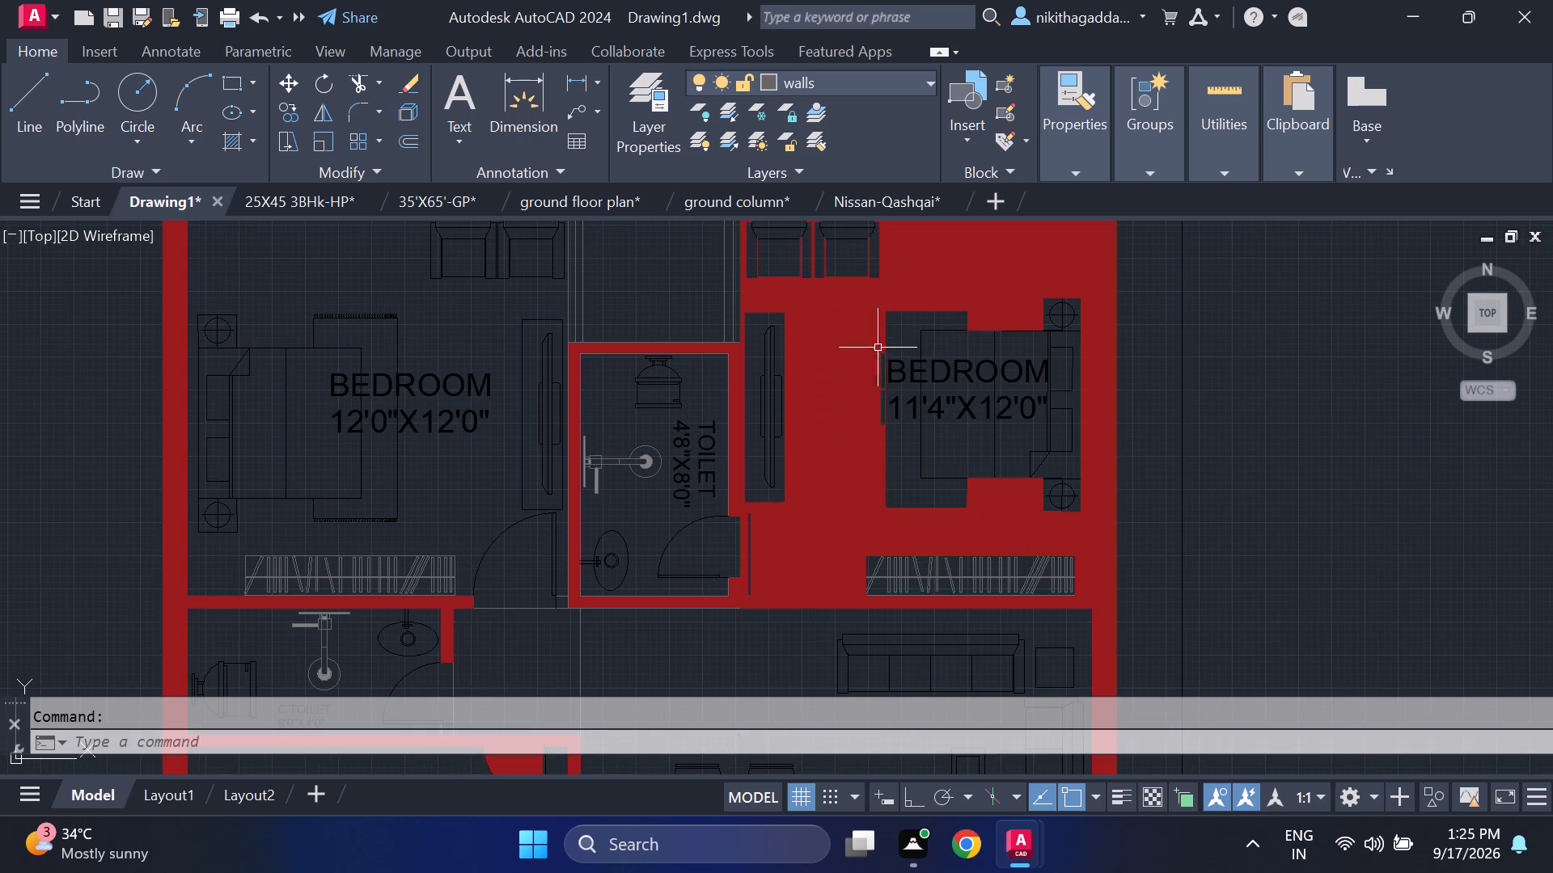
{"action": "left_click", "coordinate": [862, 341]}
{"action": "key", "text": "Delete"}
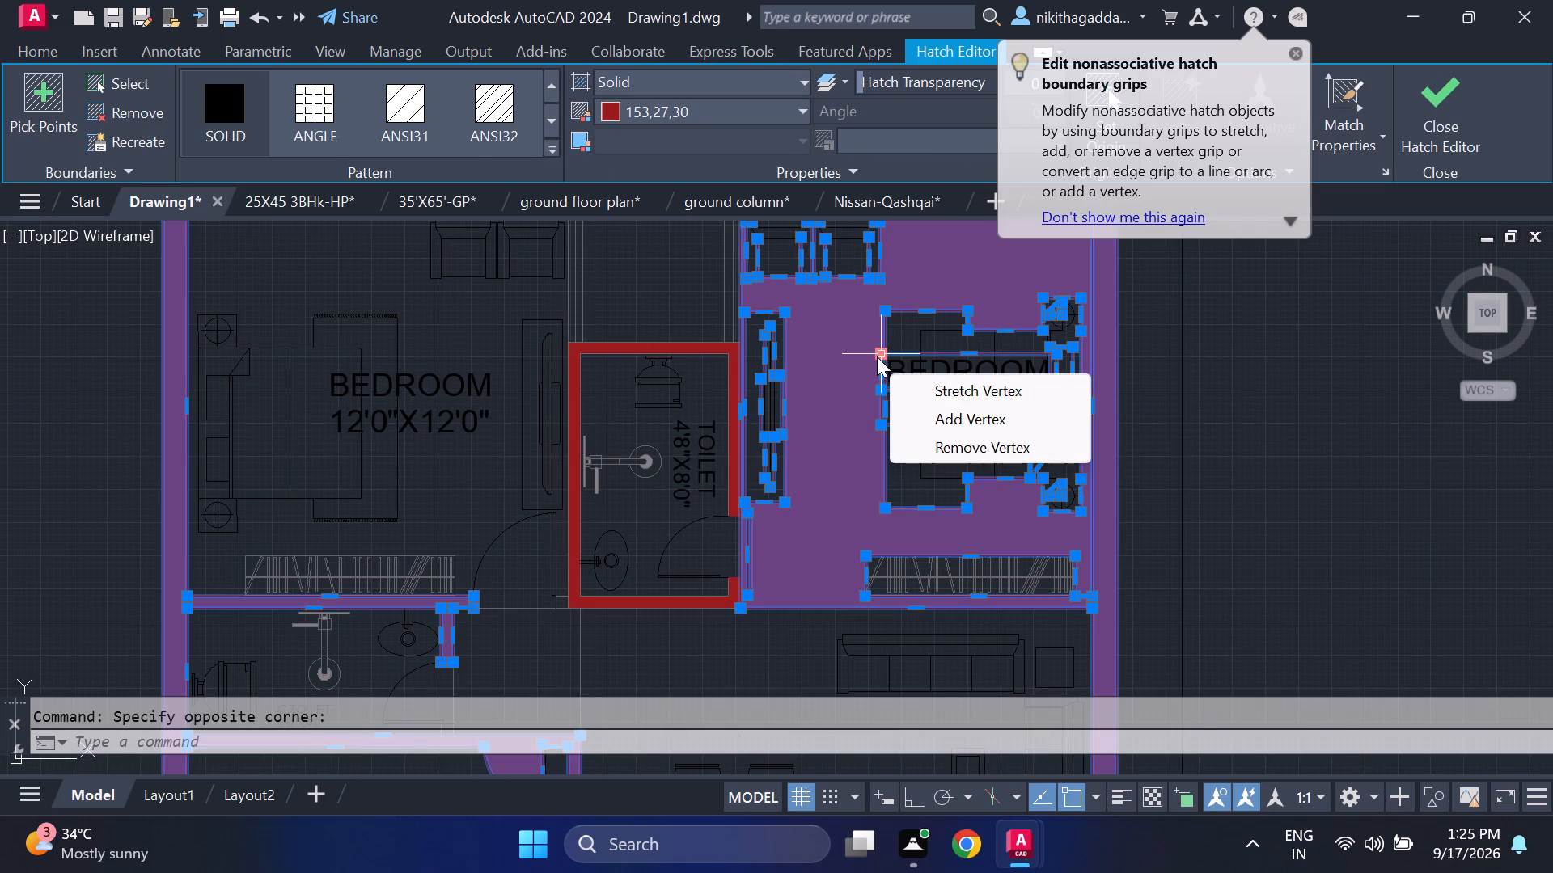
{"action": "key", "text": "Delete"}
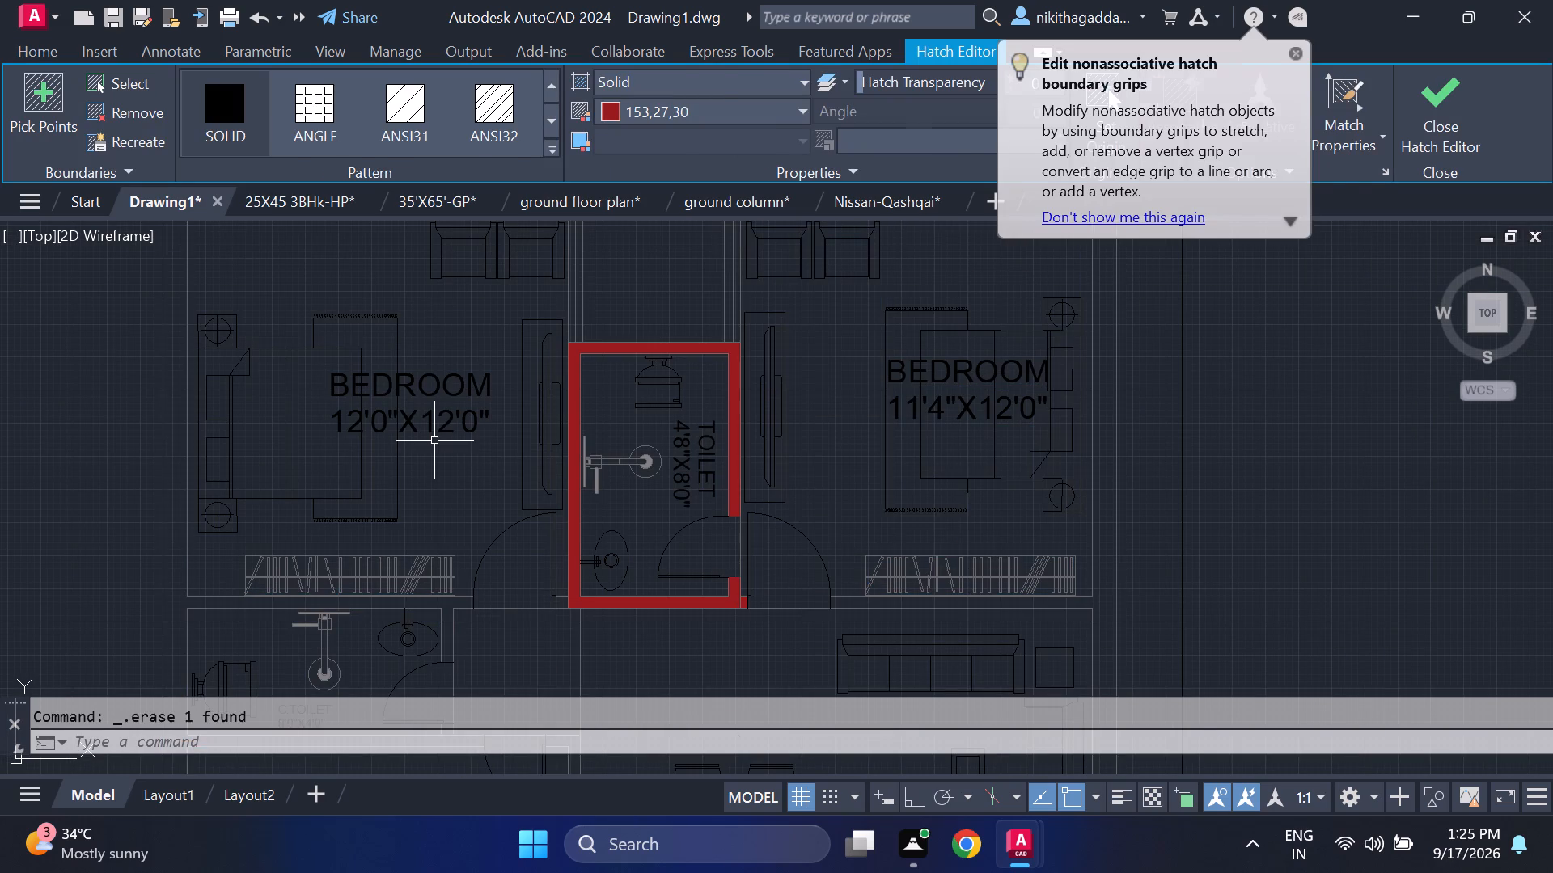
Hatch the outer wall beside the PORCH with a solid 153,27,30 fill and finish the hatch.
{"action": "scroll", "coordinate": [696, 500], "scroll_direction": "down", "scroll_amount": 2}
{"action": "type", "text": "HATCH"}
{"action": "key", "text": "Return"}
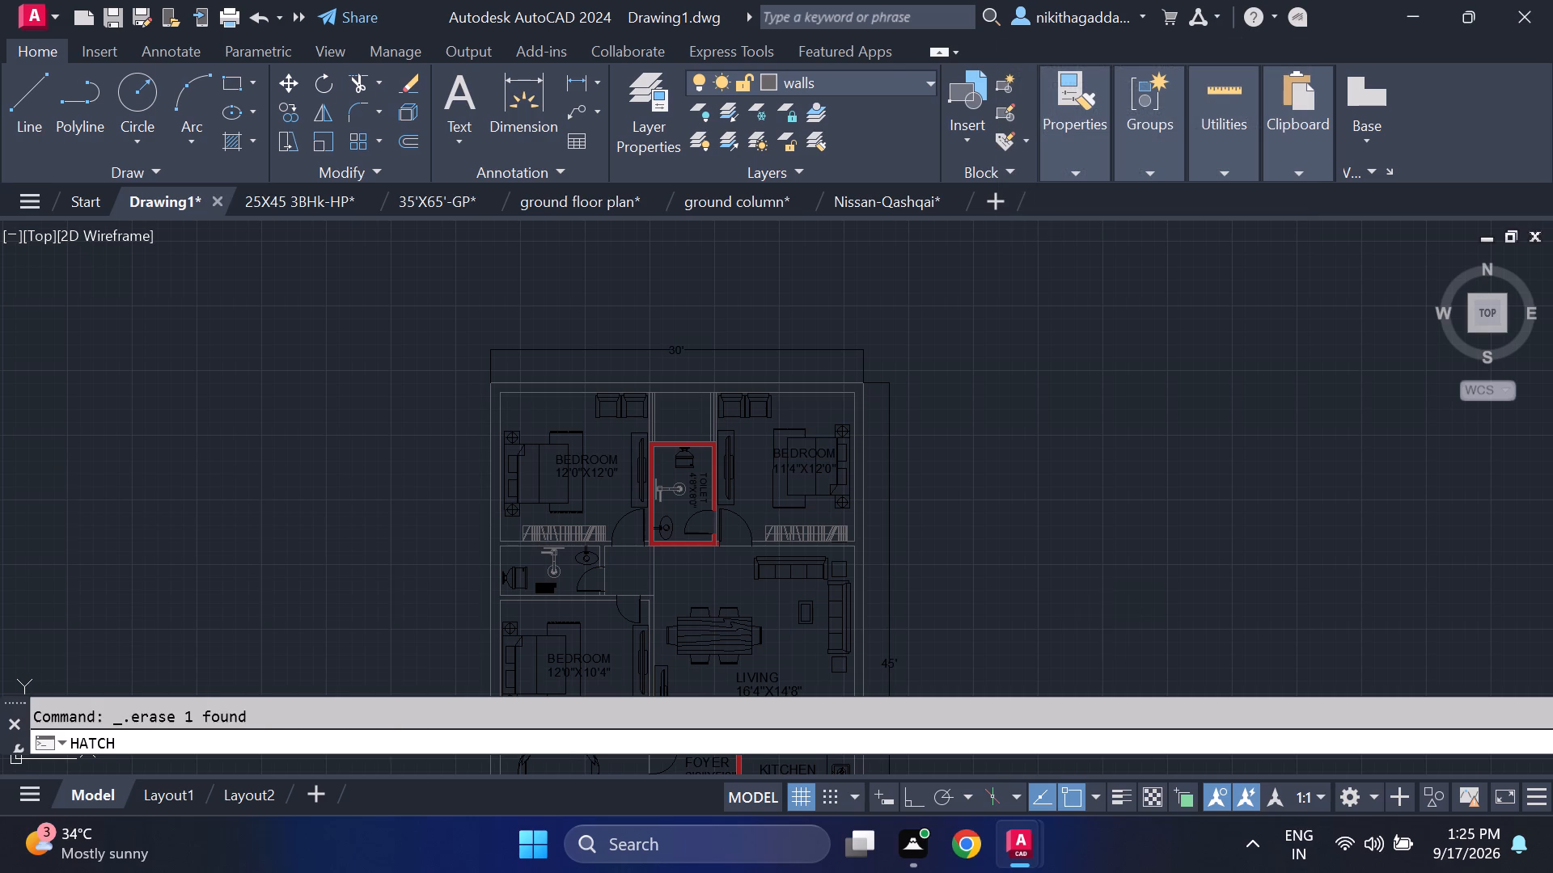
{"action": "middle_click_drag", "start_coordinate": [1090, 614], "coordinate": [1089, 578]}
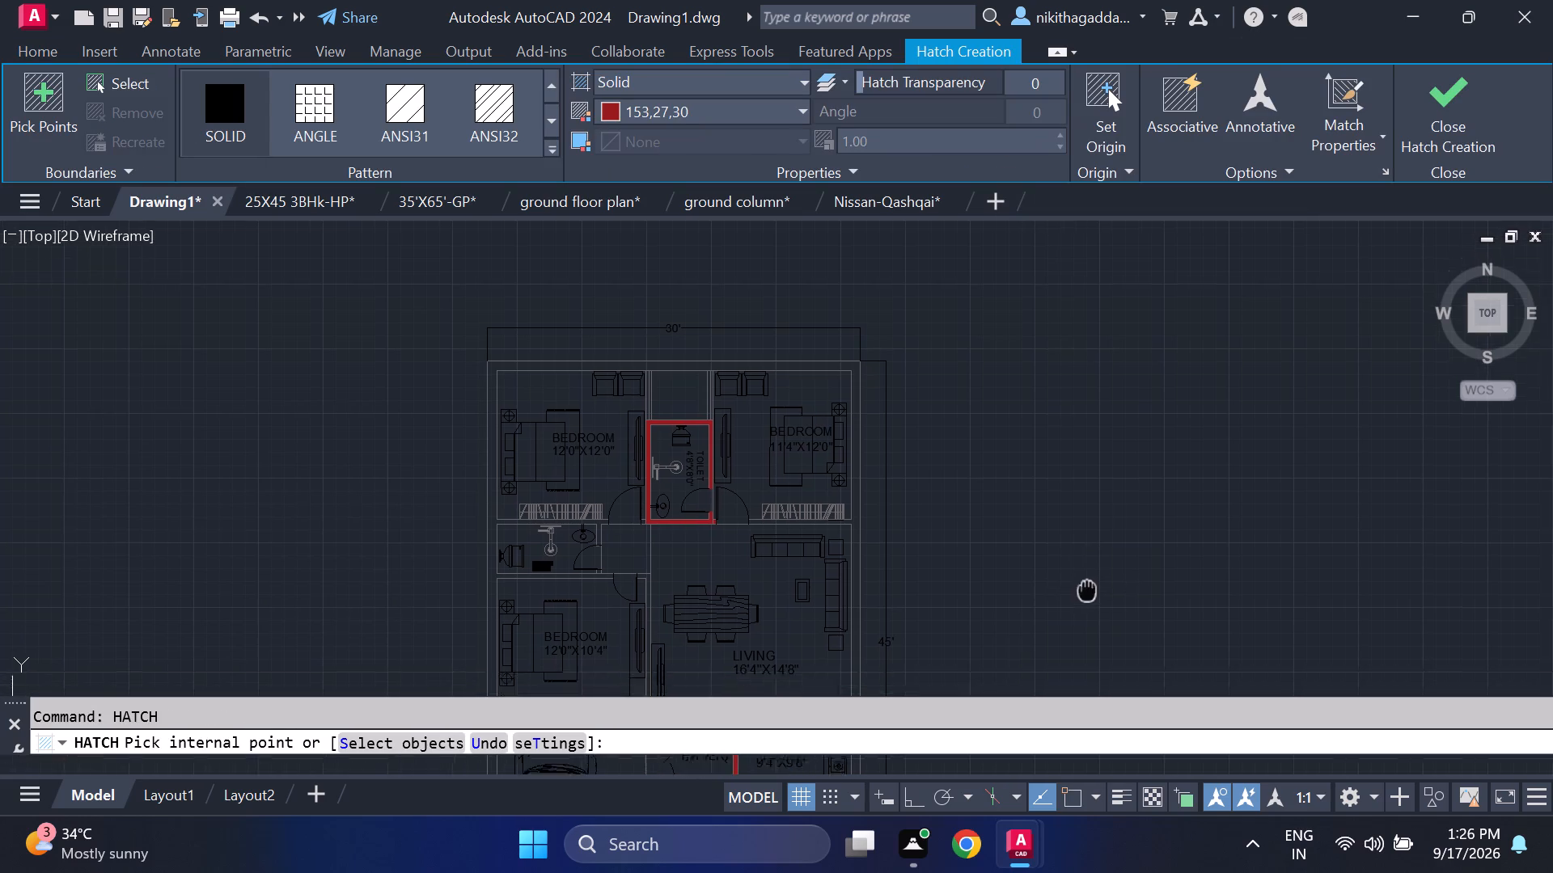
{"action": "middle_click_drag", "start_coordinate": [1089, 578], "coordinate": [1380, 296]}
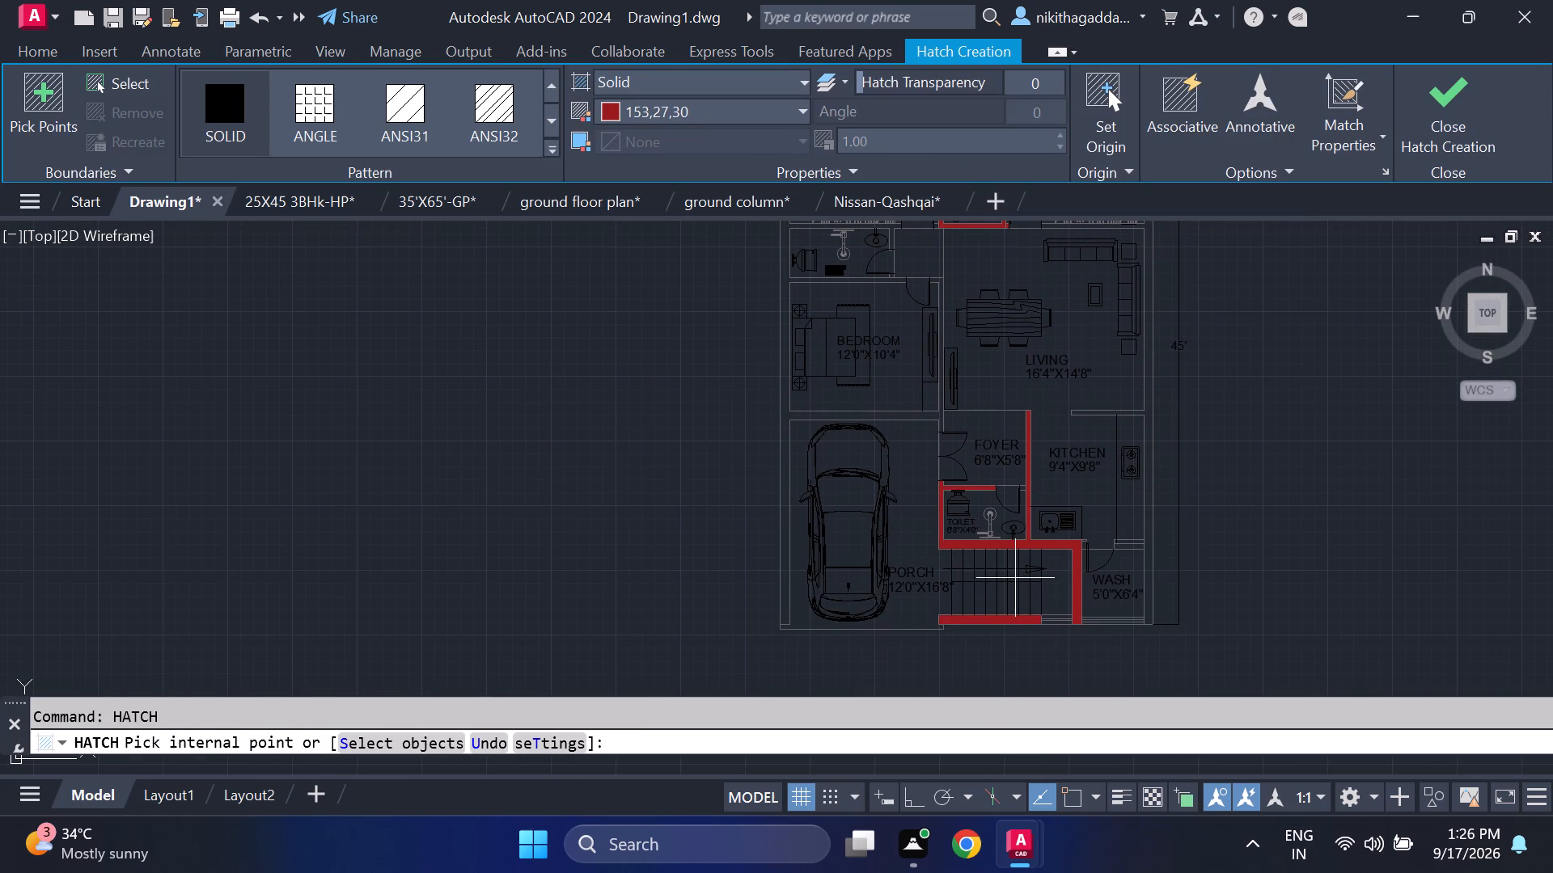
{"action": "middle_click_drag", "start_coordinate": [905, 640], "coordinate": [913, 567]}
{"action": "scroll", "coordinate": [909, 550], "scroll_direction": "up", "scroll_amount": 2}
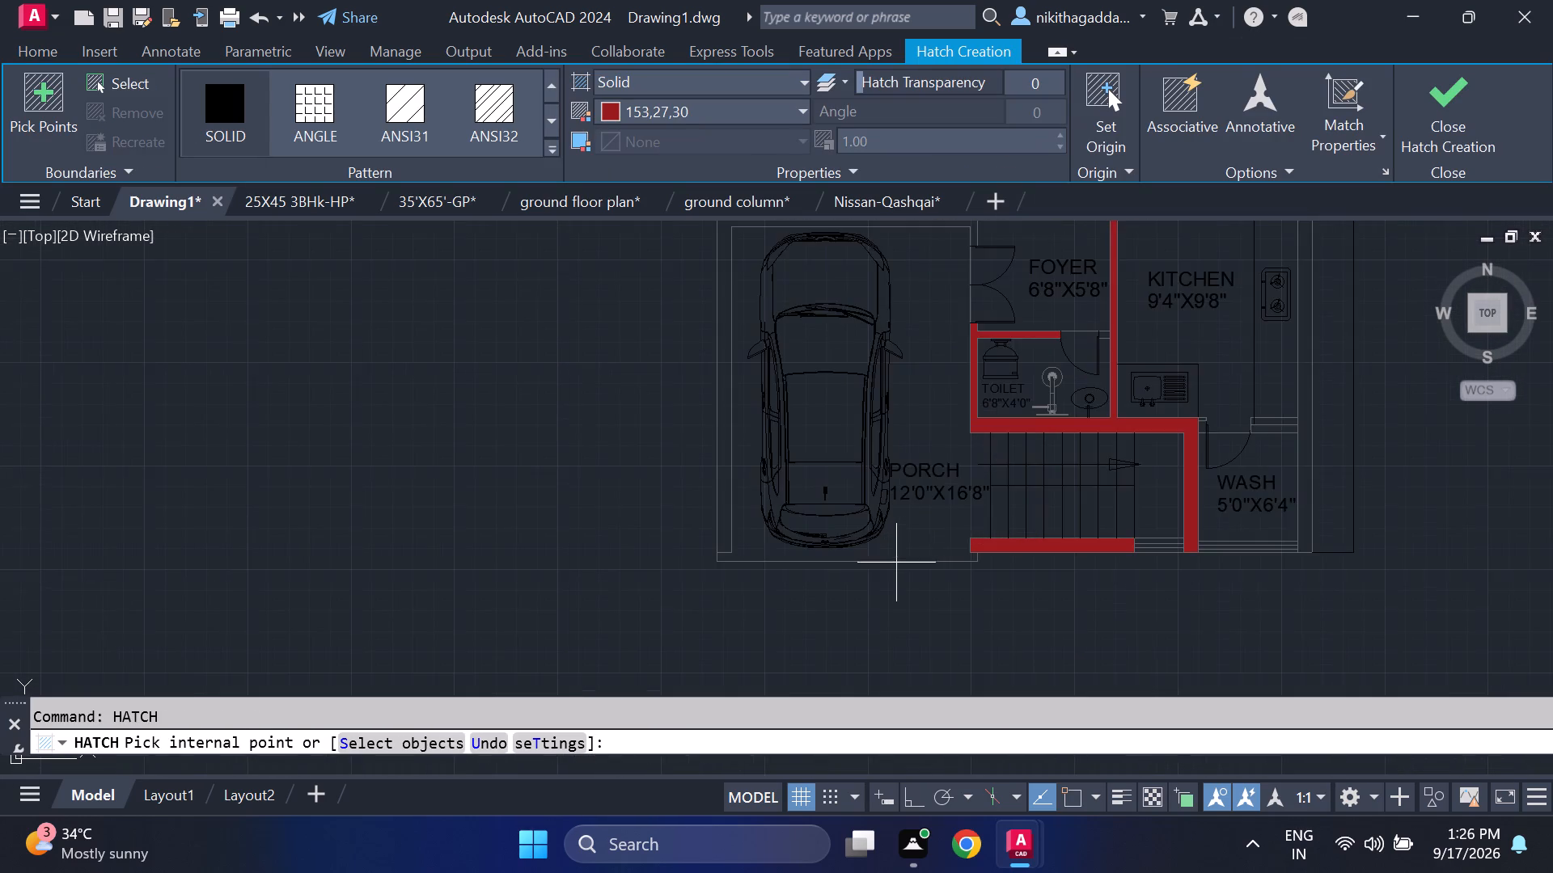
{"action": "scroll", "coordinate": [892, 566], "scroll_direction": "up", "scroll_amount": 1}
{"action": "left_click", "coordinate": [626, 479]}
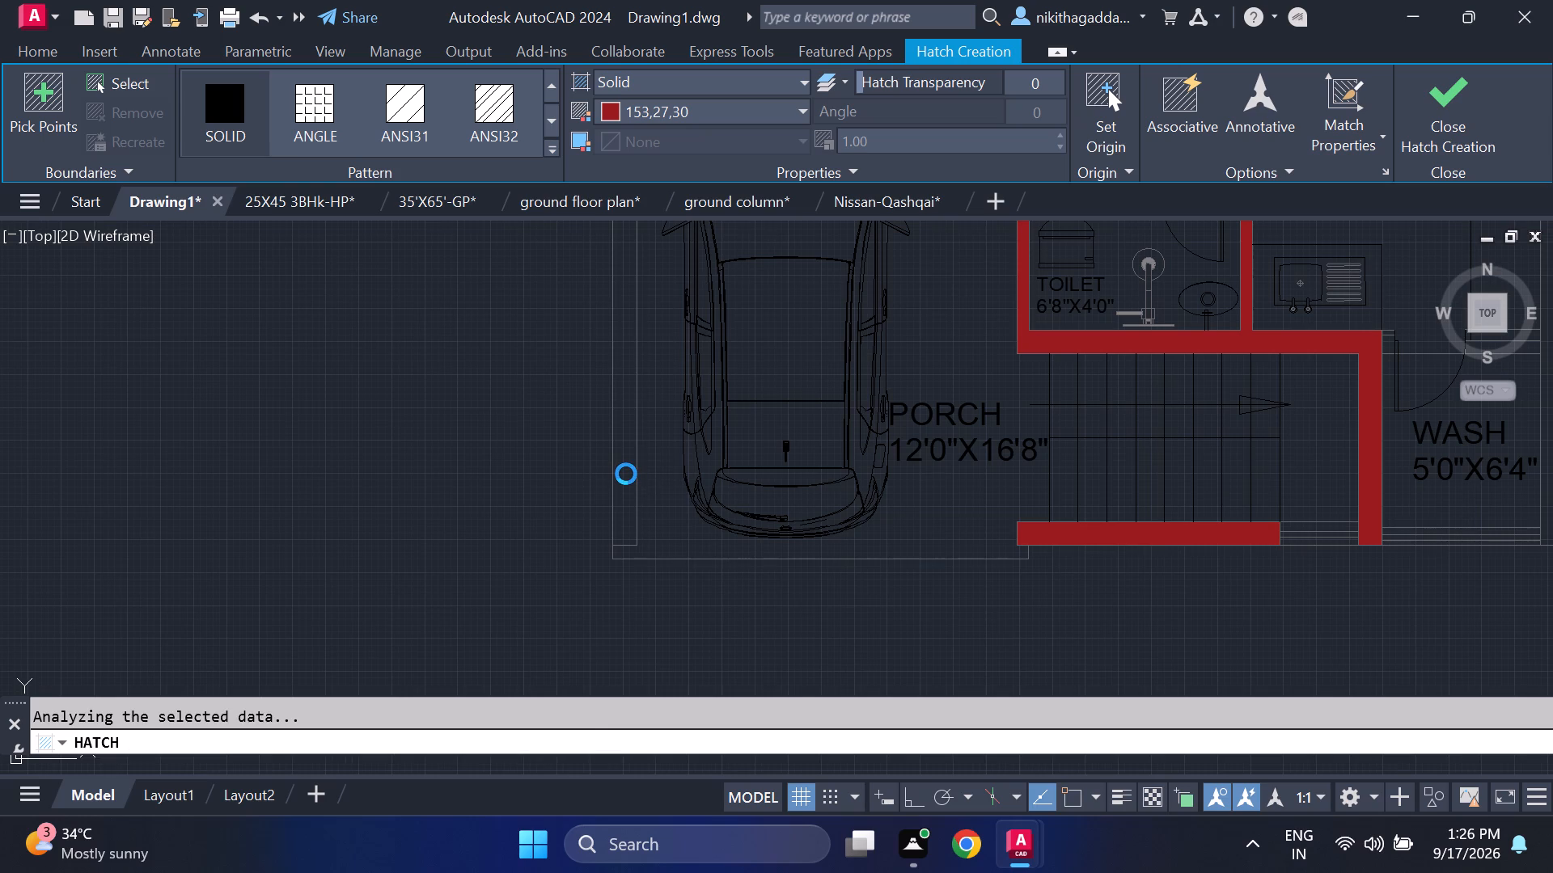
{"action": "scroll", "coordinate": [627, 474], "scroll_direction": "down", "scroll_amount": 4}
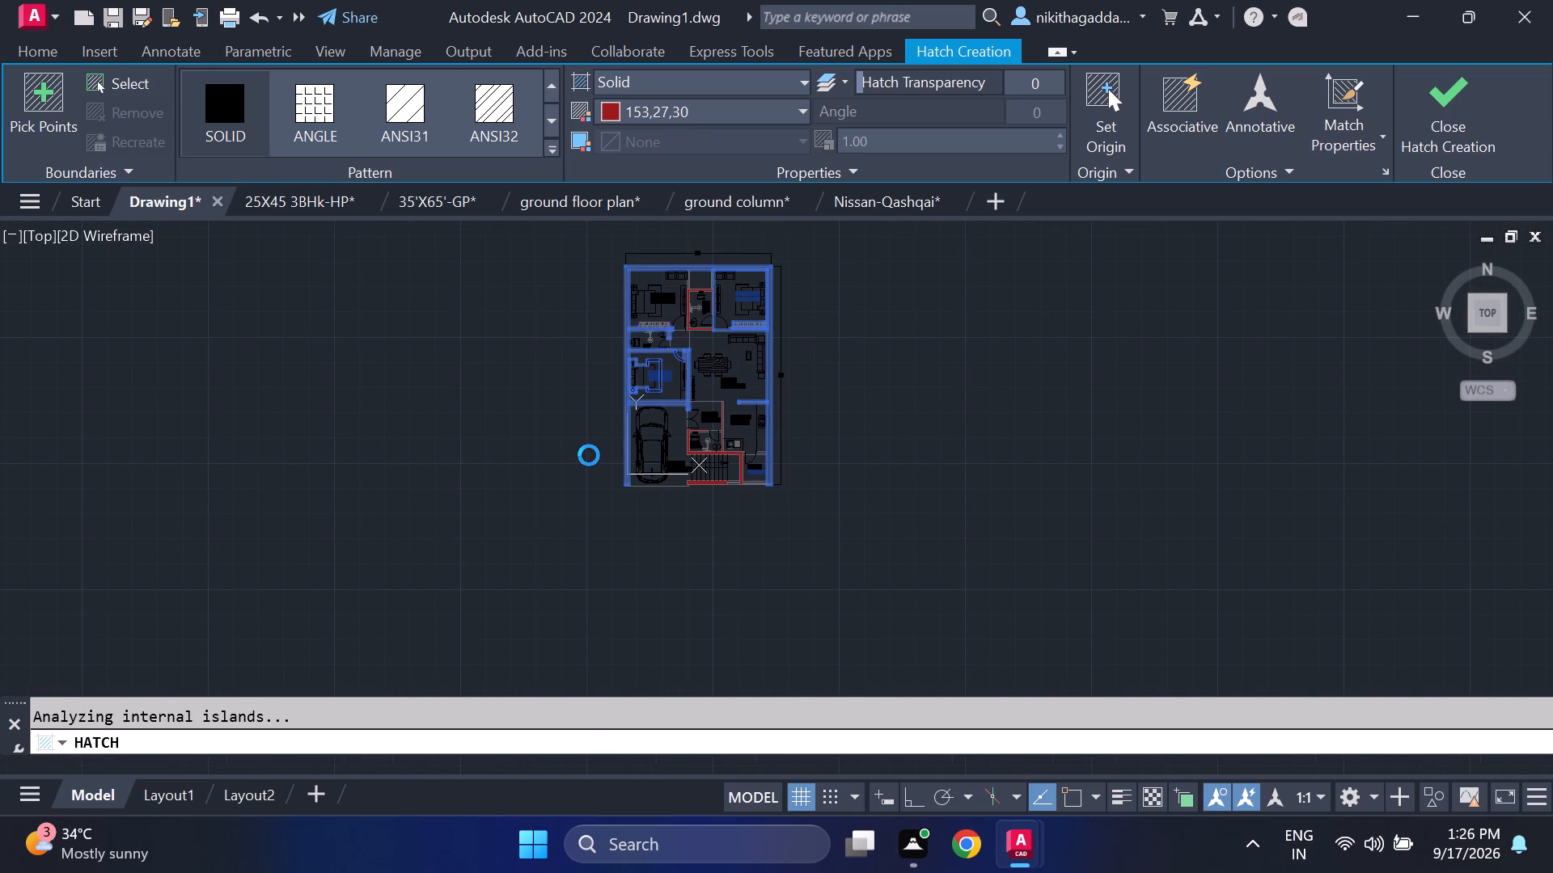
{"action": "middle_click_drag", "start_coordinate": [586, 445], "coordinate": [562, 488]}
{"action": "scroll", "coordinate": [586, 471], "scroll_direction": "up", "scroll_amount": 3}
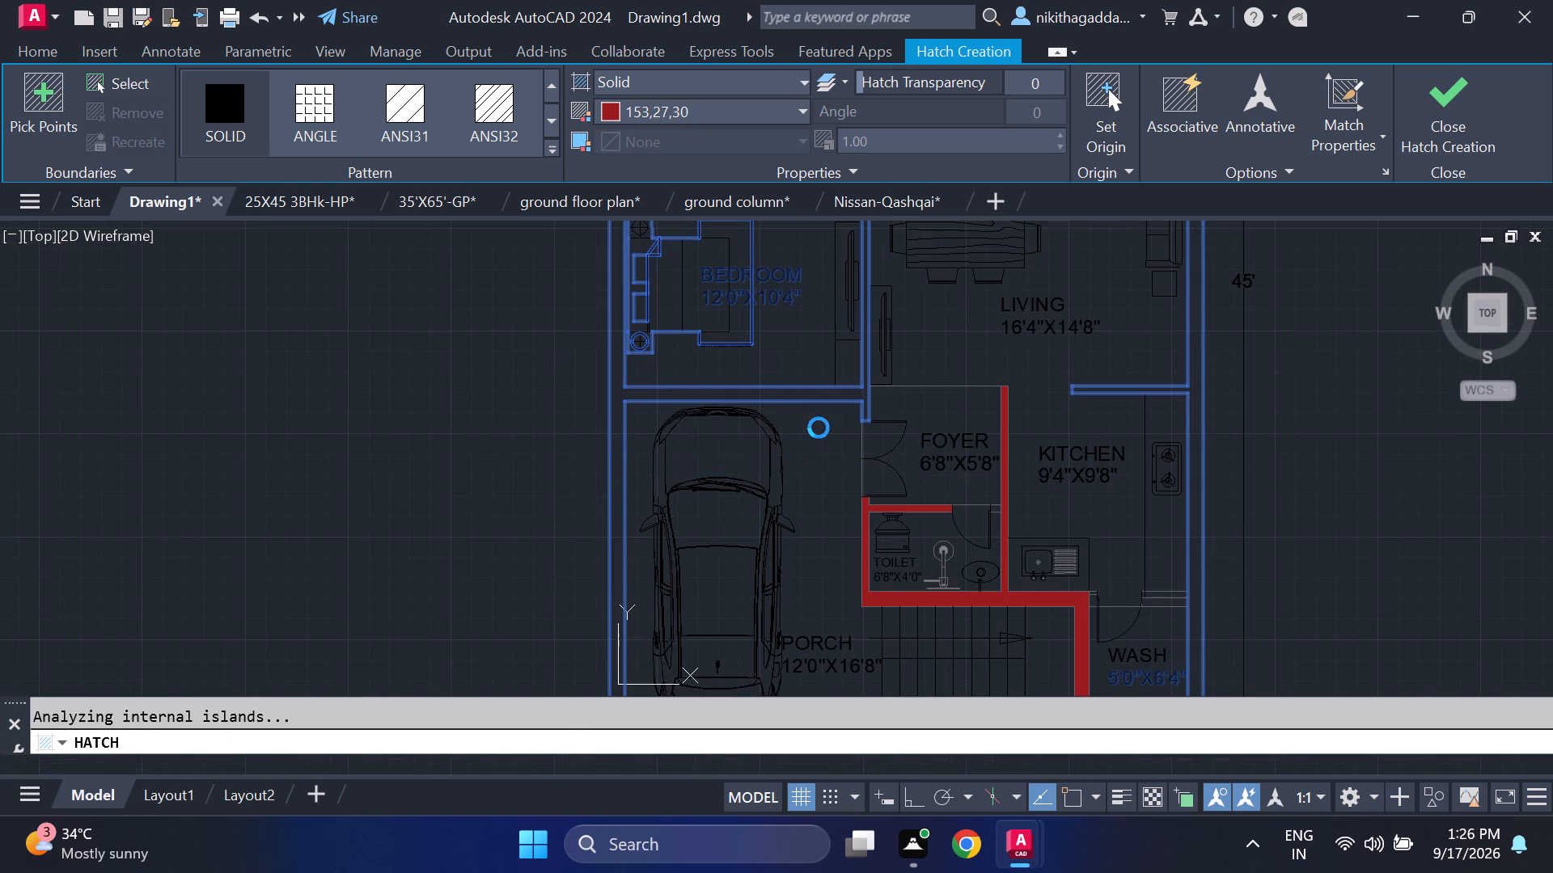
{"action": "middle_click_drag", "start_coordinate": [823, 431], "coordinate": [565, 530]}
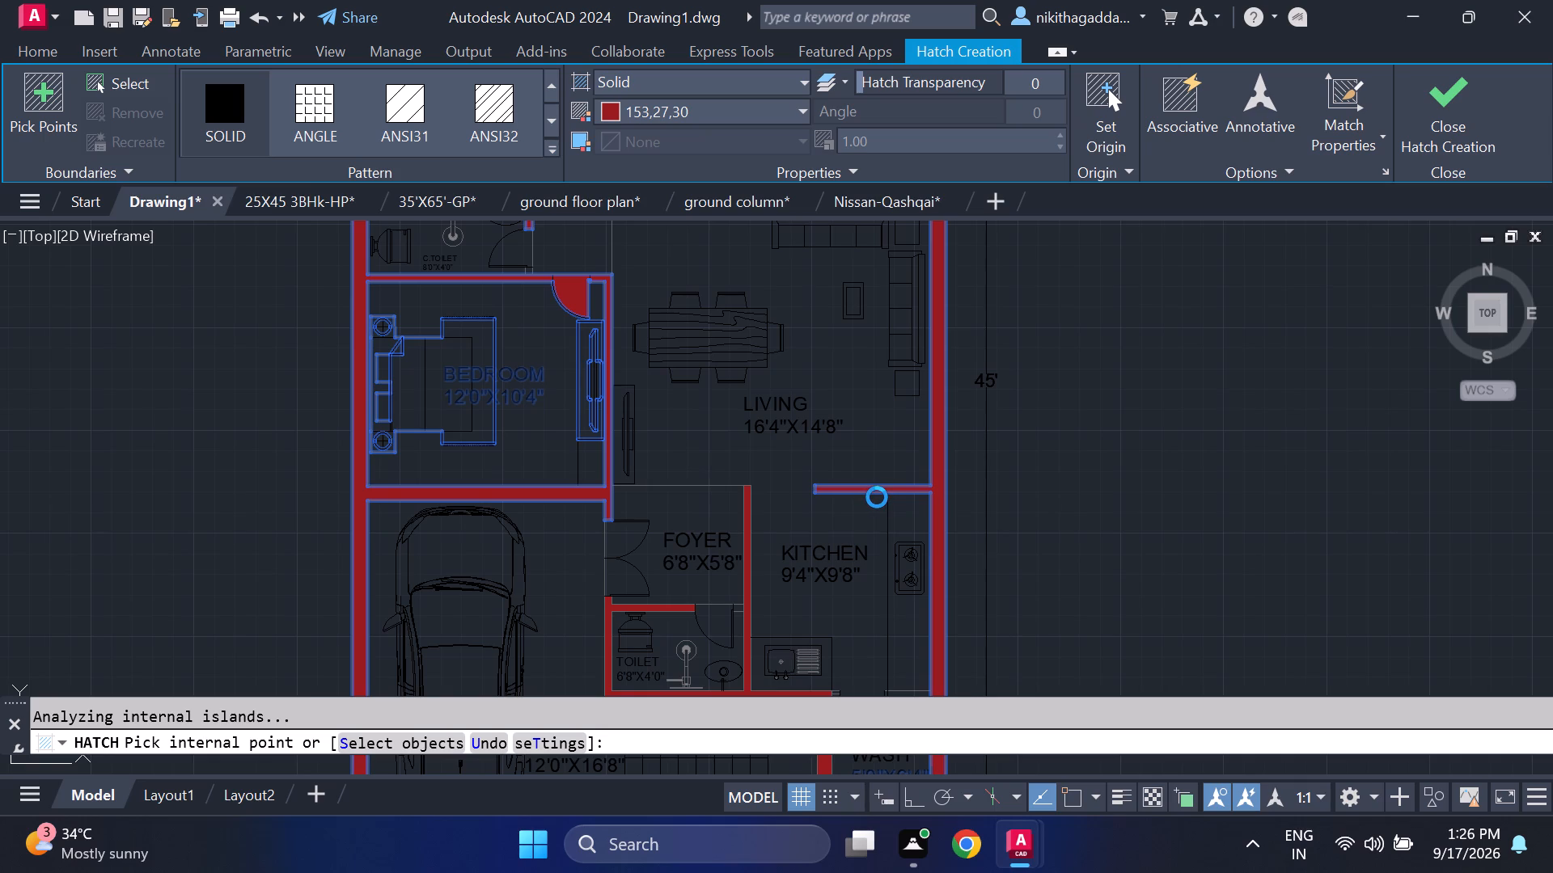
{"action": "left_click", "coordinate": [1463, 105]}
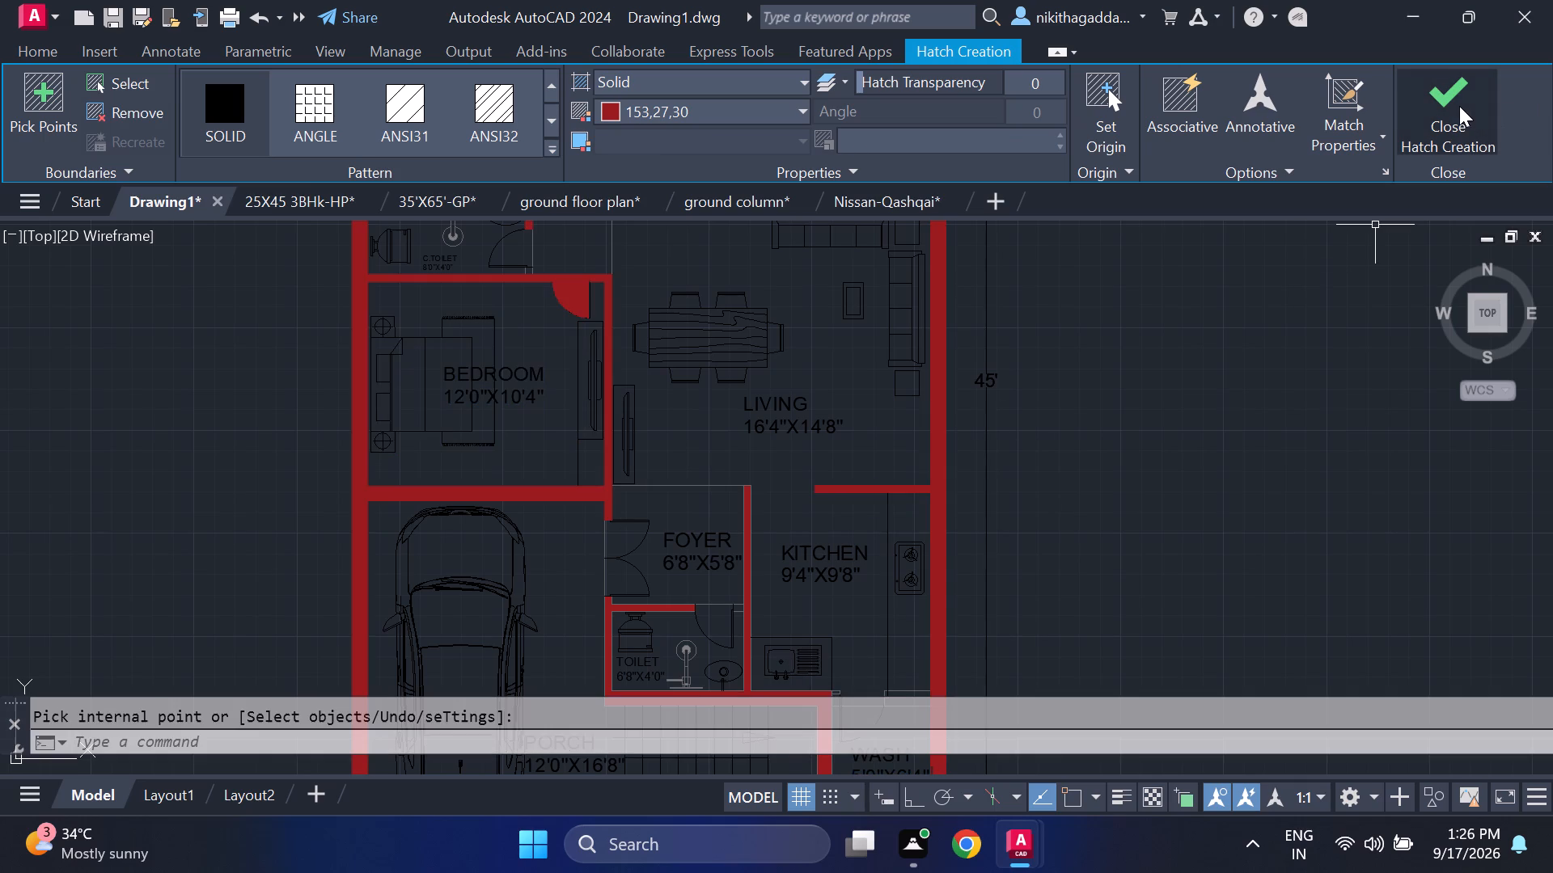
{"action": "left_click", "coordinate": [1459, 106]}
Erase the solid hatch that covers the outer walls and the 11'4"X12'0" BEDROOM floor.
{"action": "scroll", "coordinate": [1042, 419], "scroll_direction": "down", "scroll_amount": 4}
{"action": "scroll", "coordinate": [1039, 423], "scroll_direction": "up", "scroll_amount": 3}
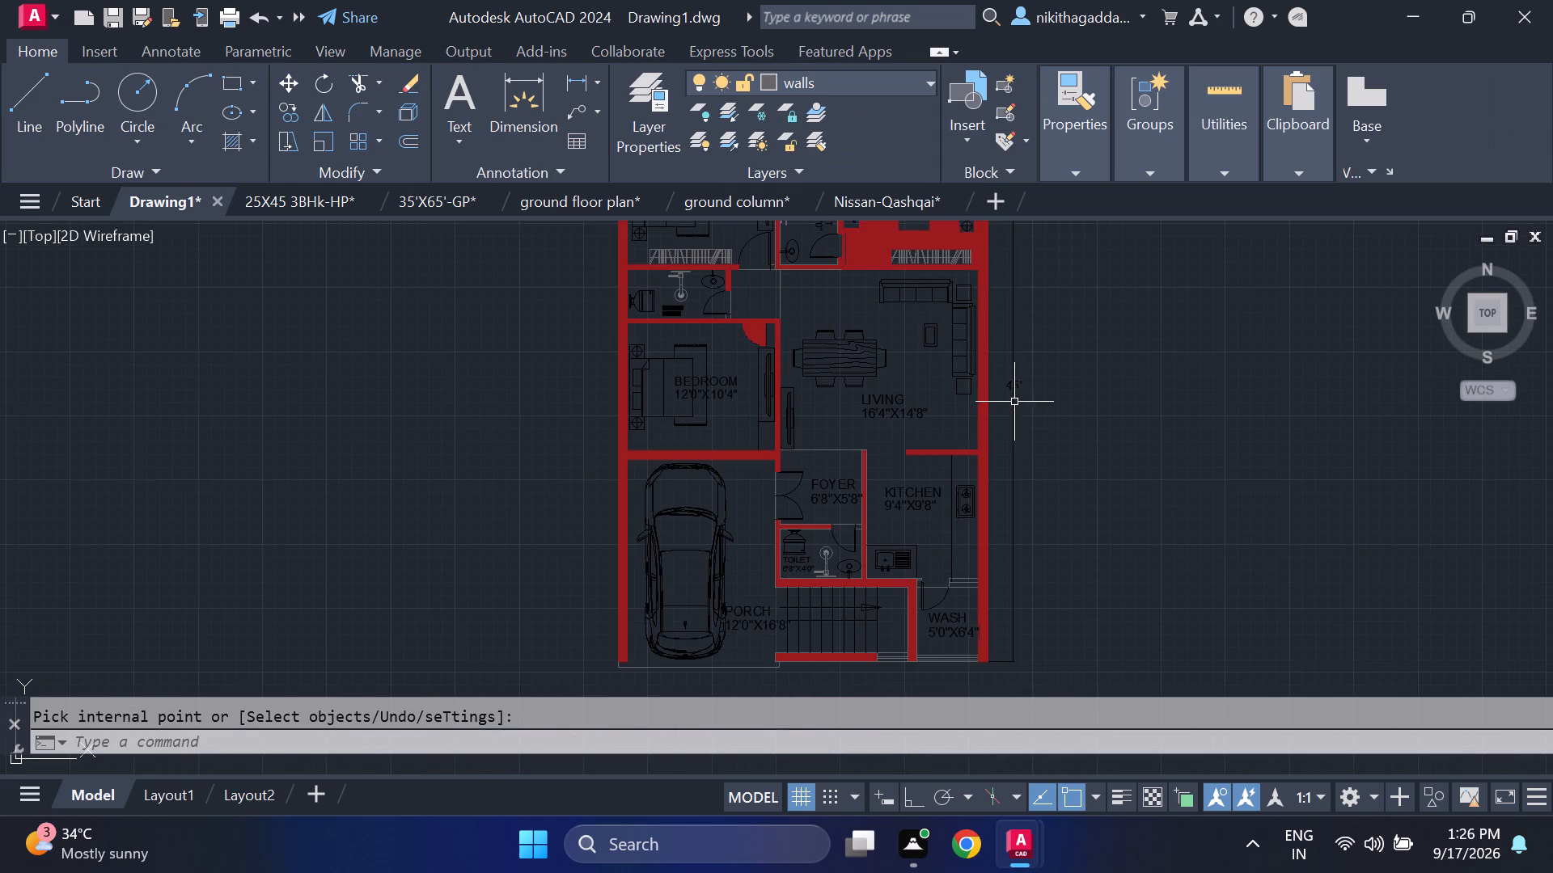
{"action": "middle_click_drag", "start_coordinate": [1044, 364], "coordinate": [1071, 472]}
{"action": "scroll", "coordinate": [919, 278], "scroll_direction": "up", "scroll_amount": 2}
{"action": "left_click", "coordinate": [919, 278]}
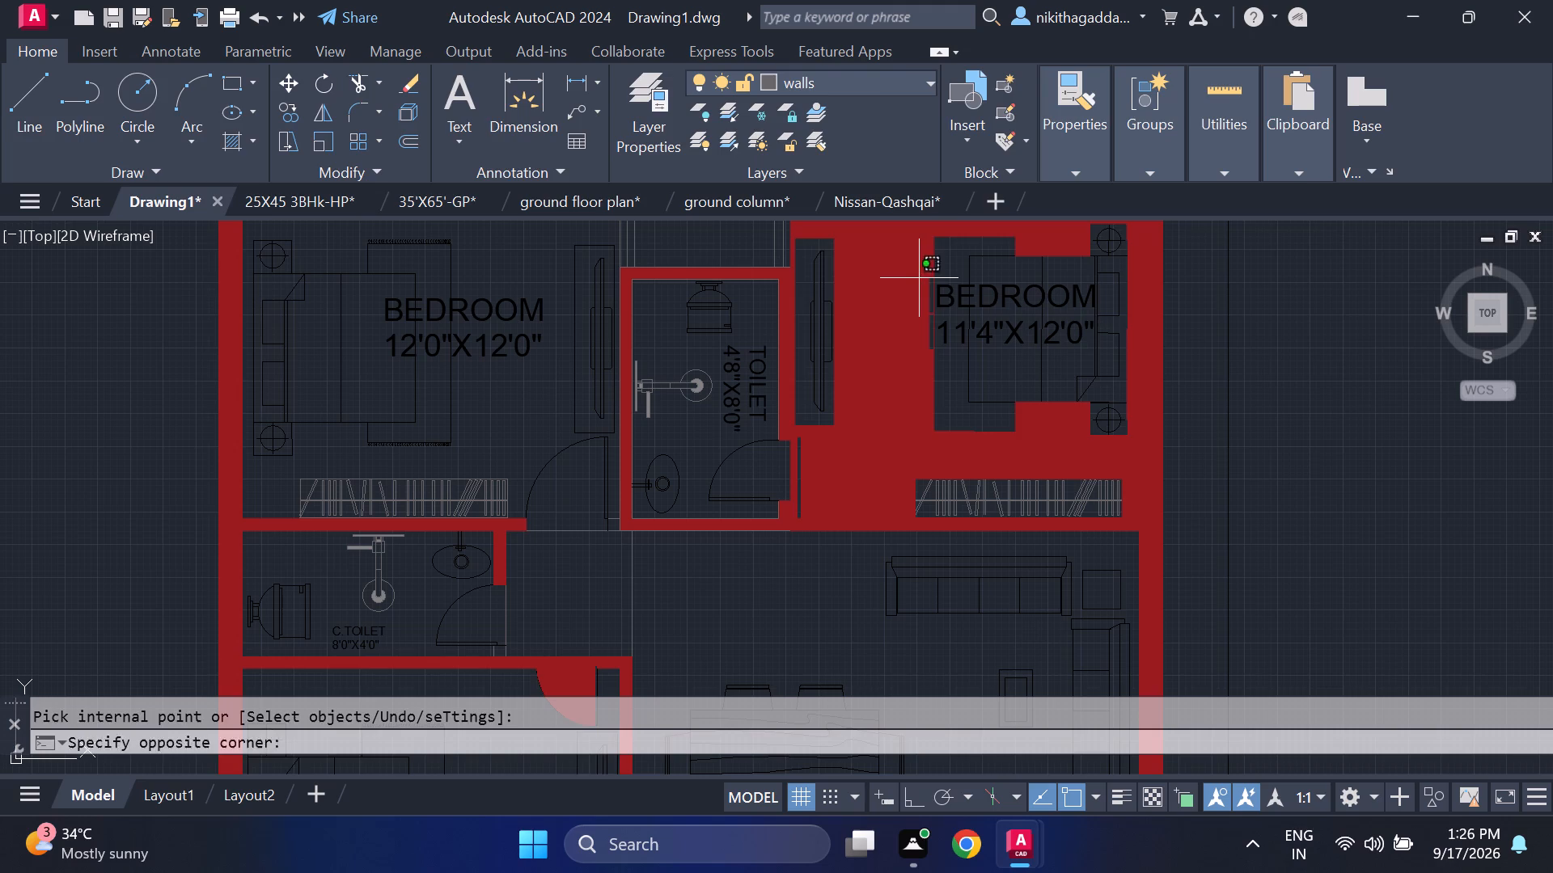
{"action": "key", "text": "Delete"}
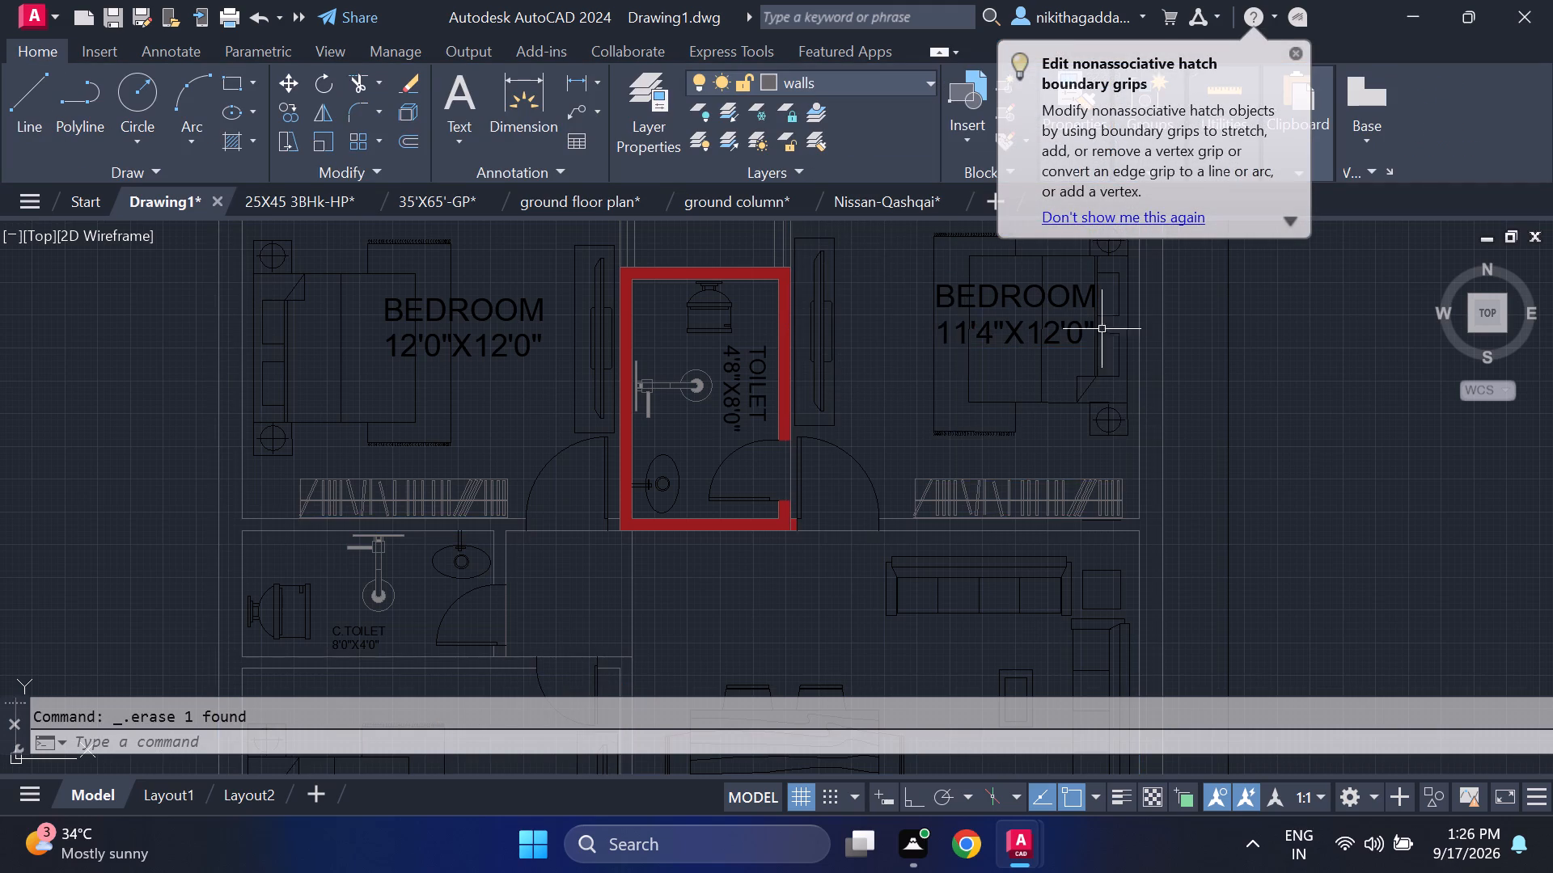
Start a new solid 153,27,30 hatch and try to fill the wall between LIVING and KITCHEN.
{"action": "scroll", "coordinate": [1090, 383], "scroll_direction": "down", "scroll_amount": 3}
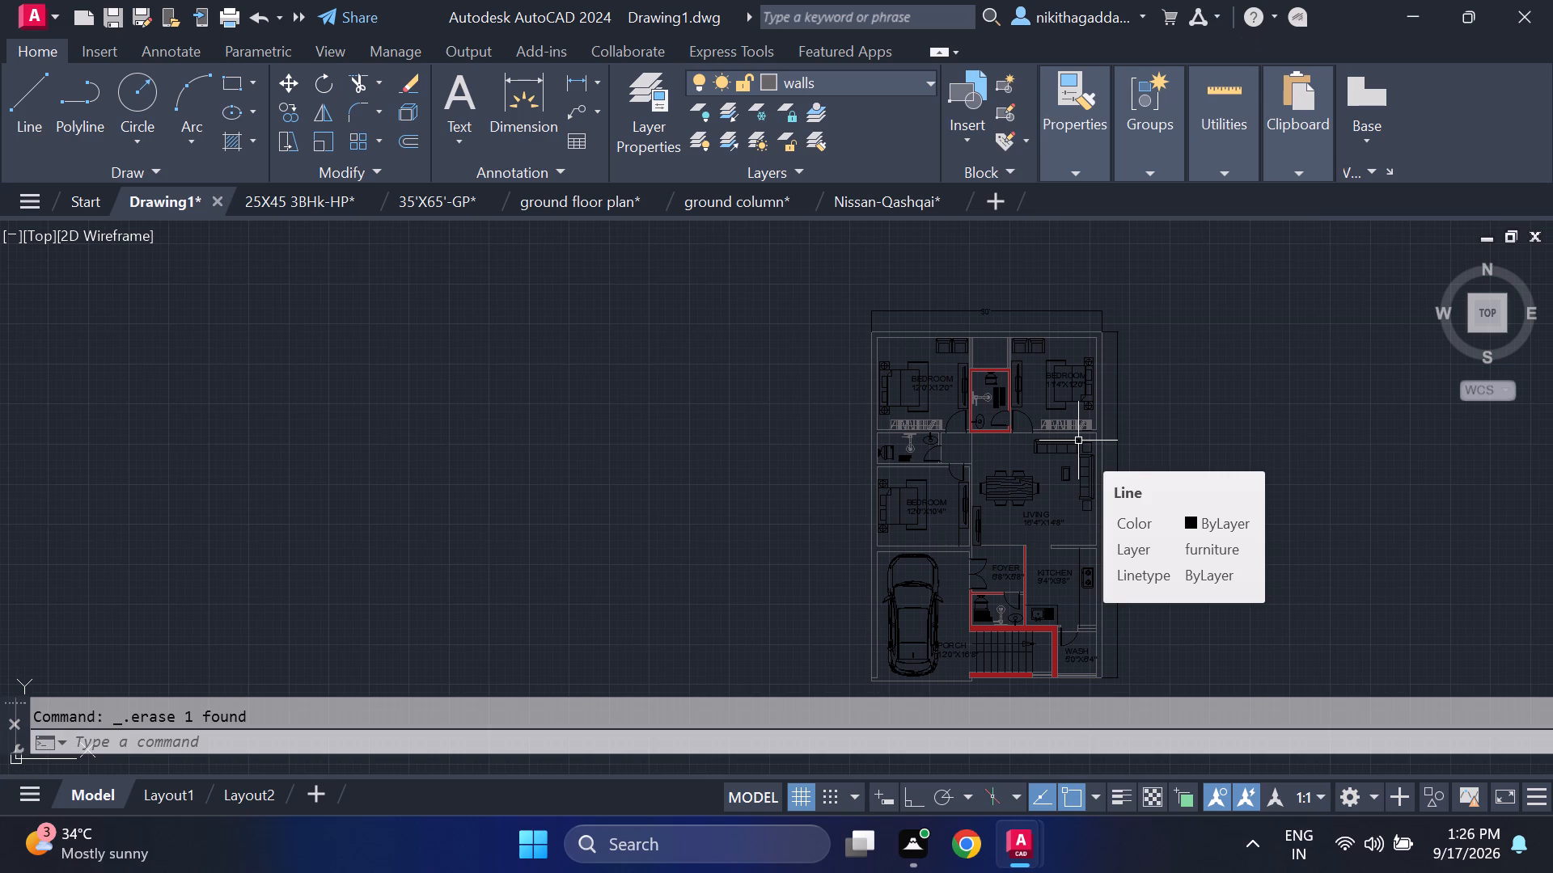
{"action": "middle_click_drag", "start_coordinate": [1038, 548], "coordinate": [959, 445]}
{"action": "scroll", "coordinate": [959, 445], "scroll_direction": "up", "scroll_amount": 3}
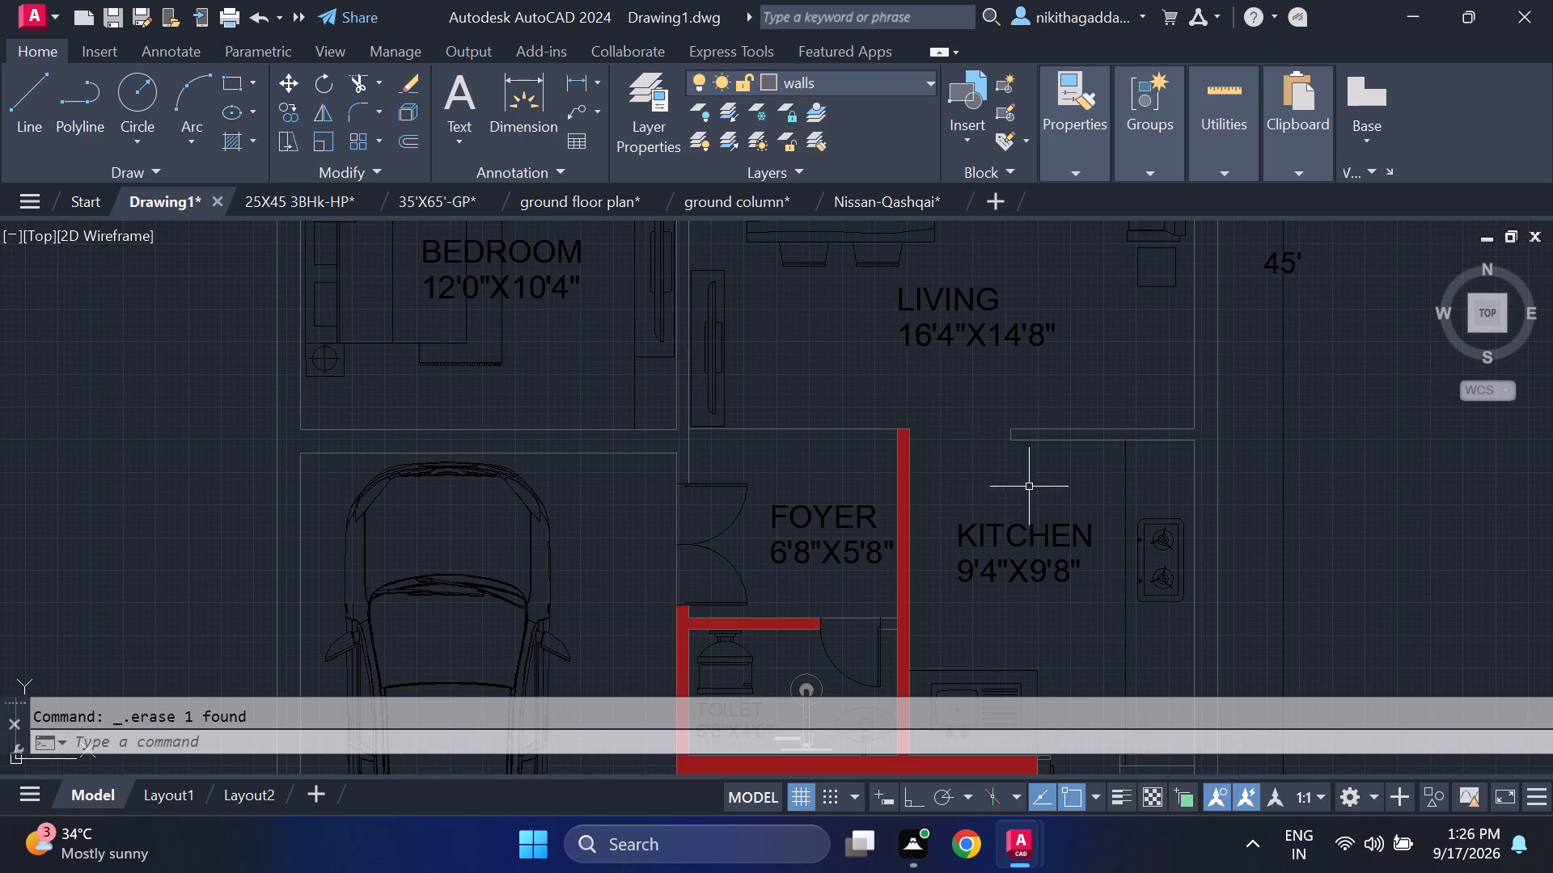
{"action": "type", "text": "HATCH"}
{"action": "key", "text": "Return"}
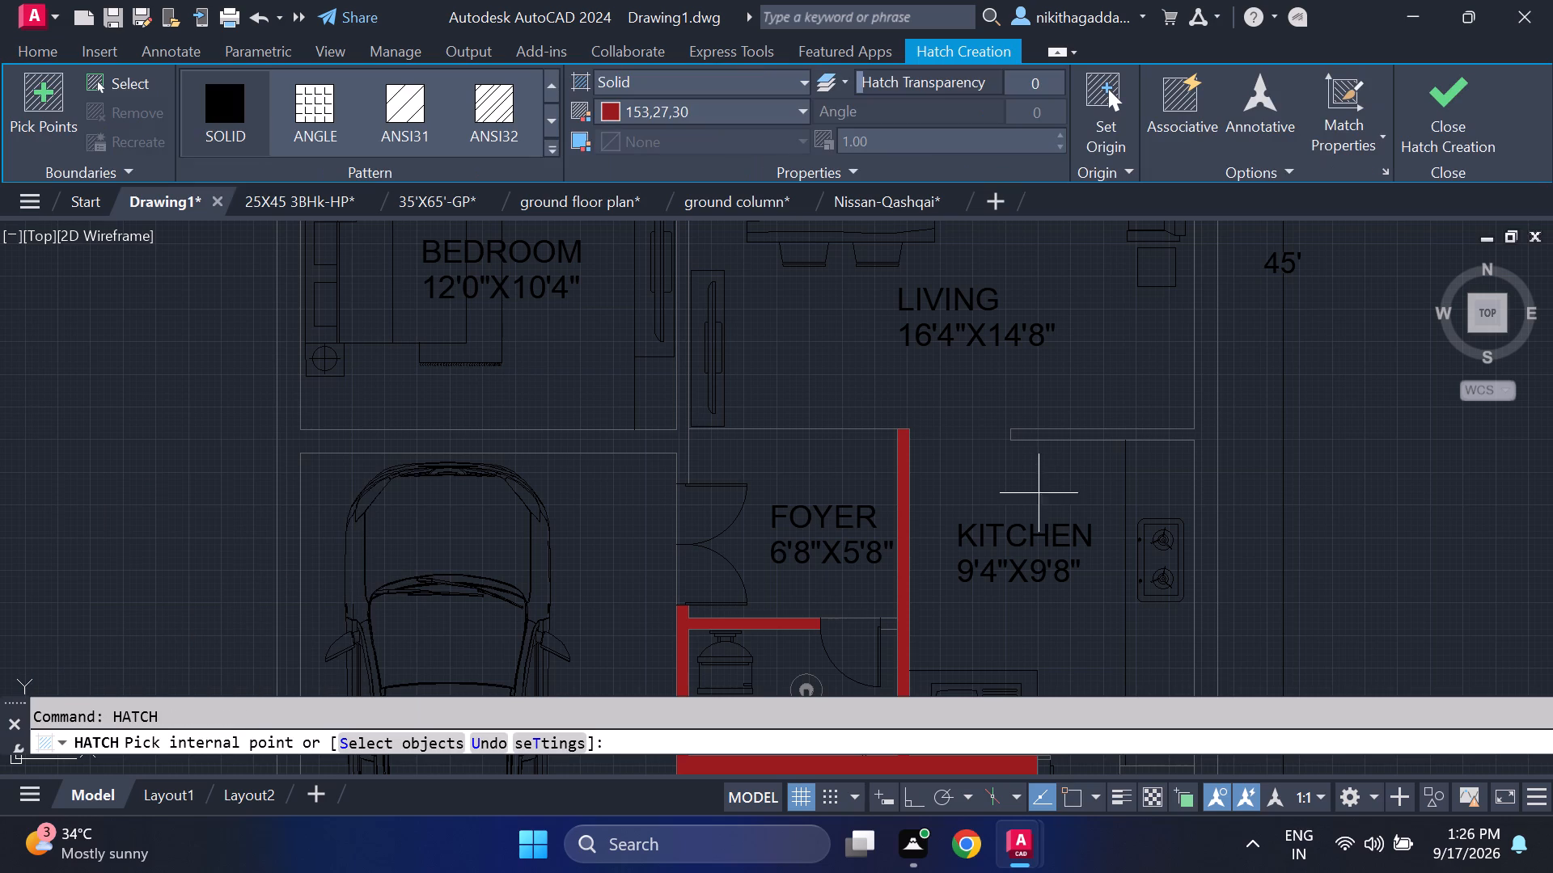
{"action": "left_click", "coordinate": [1100, 438]}
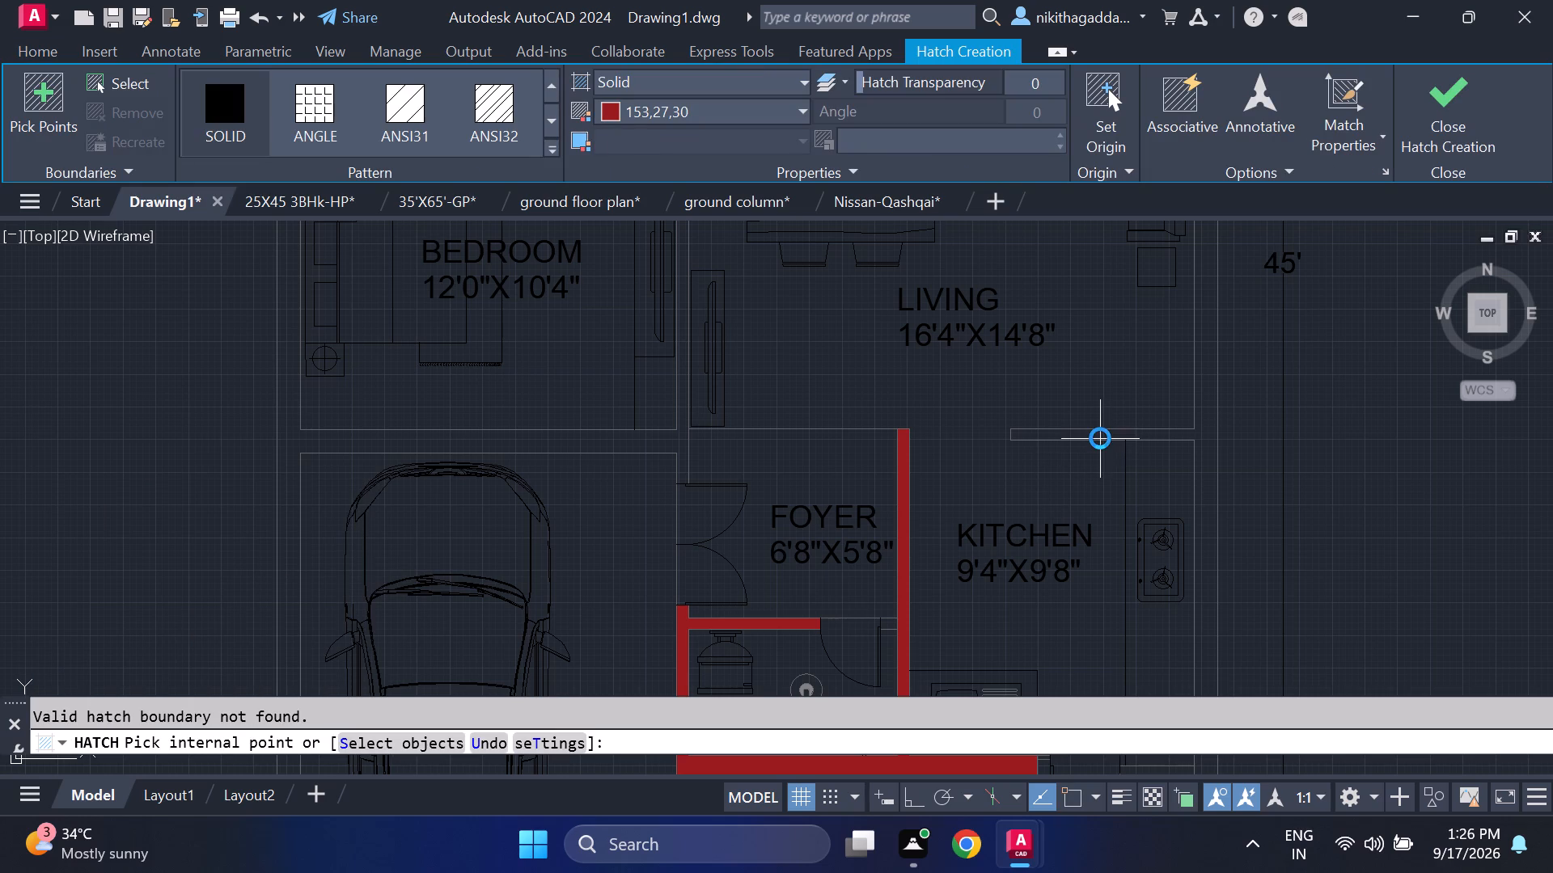
{"action": "scroll", "coordinate": [1121, 429], "scroll_direction": "up", "scroll_amount": 1}
{"action": "left_click", "coordinate": [1124, 436]}
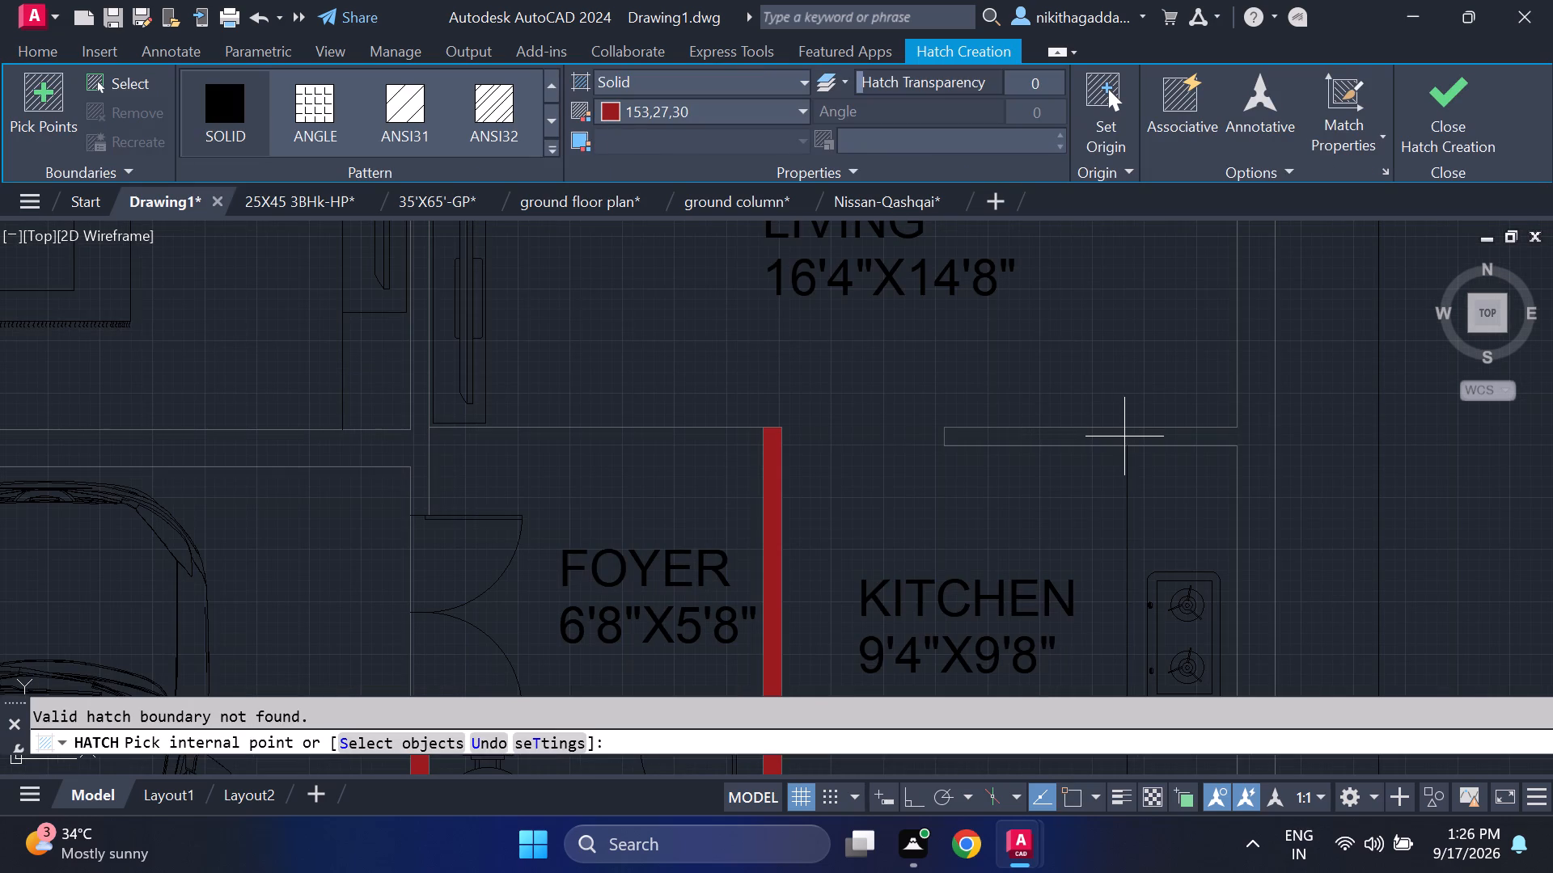
{"action": "left_click", "coordinate": [1124, 436]}
{"action": "scroll", "coordinate": [1244, 484], "scroll_direction": "down", "scroll_amount": 4}
{"action": "scroll", "coordinate": [1274, 521], "scroll_direction": "up", "scroll_amount": 3}
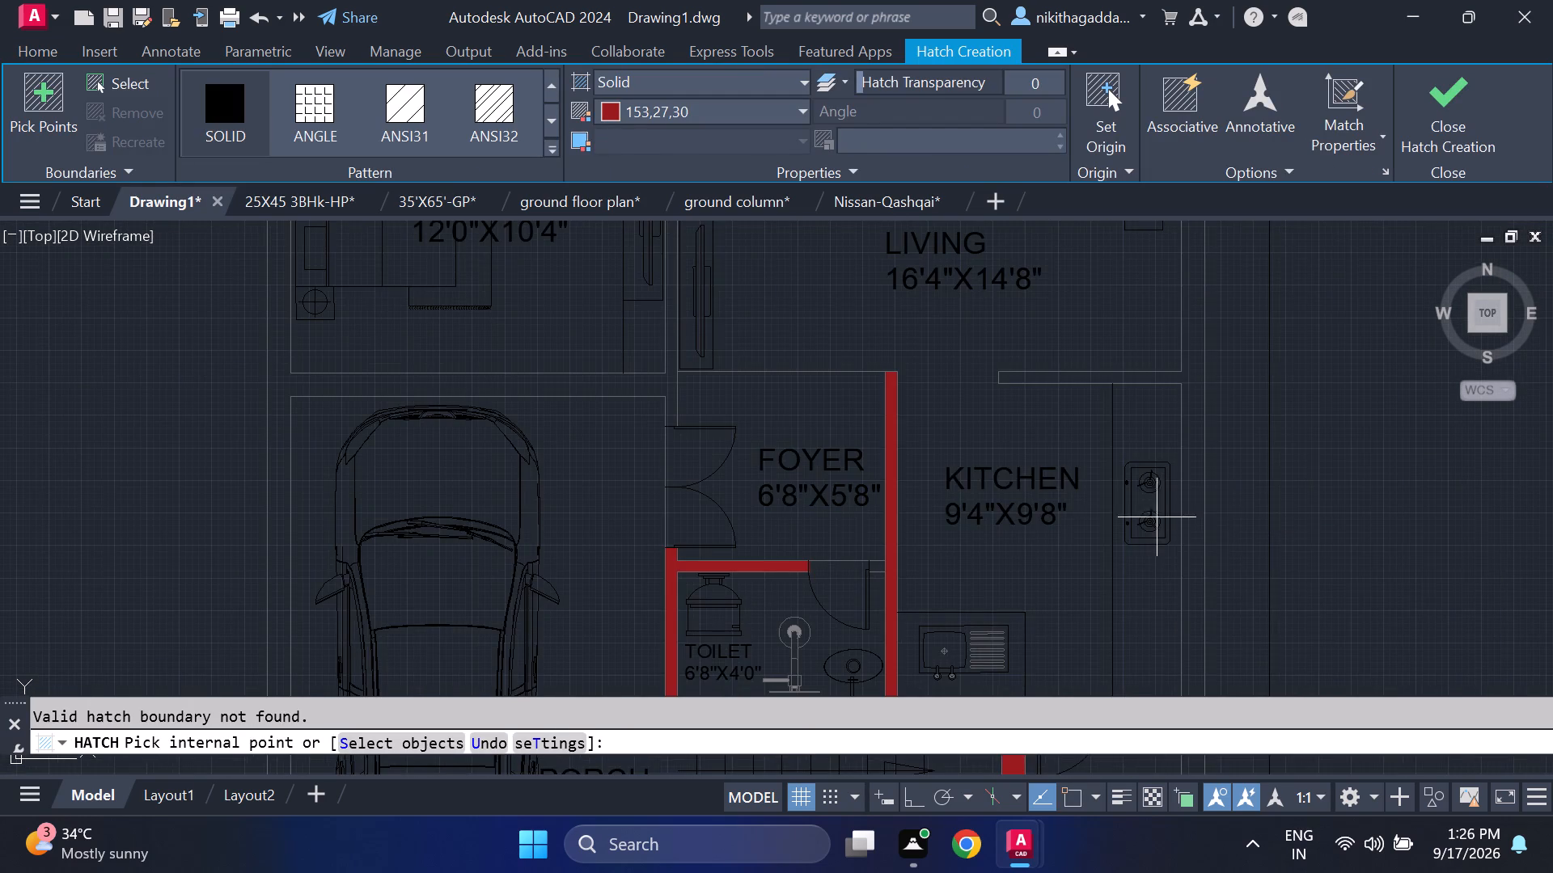
Try to fill the wall between C.TOILET and the 12'0"X10'4" BEDROOM, and hatch the short wall stub at the C.TOILET door.
{"action": "scroll", "coordinate": [903, 448], "scroll_direction": "down", "scroll_amount": 3}
{"action": "scroll", "coordinate": [768, 330], "scroll_direction": "up", "scroll_amount": 2}
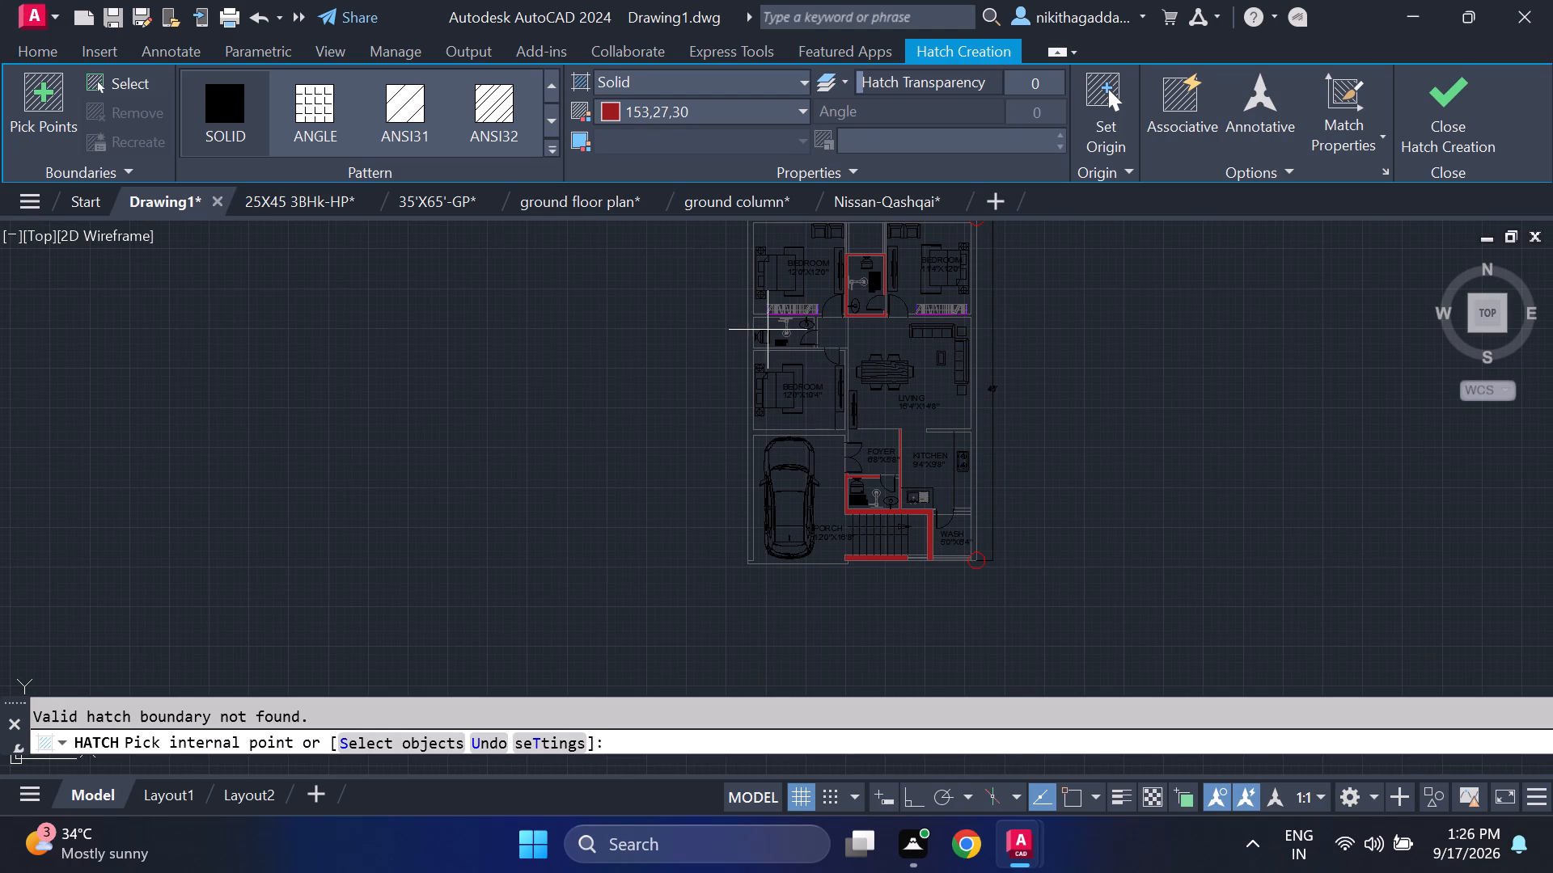
{"action": "scroll", "coordinate": [772, 342], "scroll_direction": "up", "scroll_amount": 3}
{"action": "left_click", "coordinate": [792, 375]}
{"action": "left_click", "coordinate": [793, 375]}
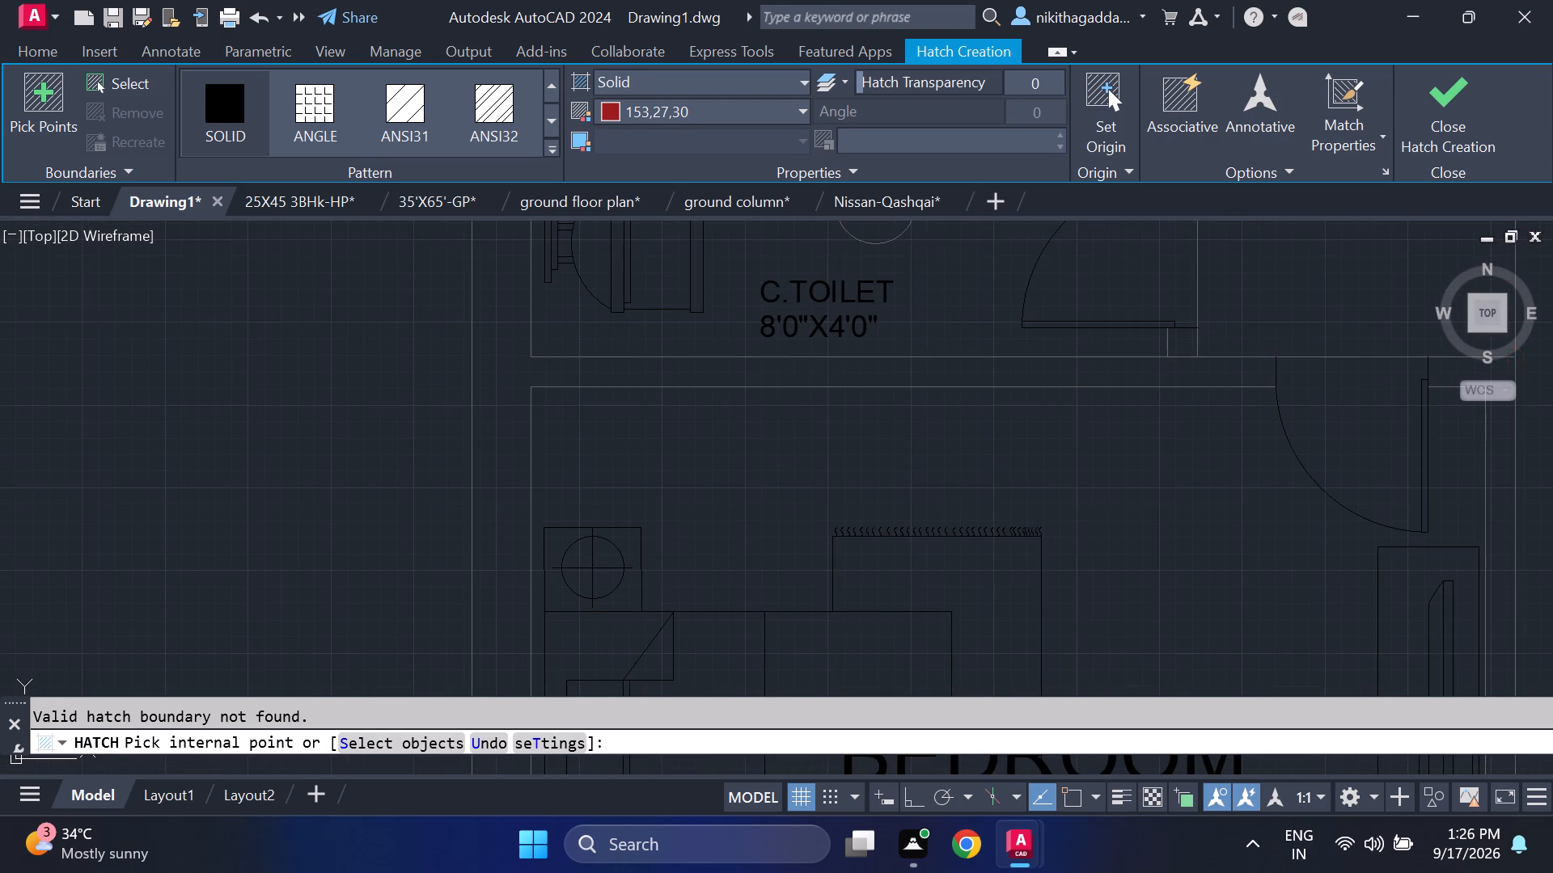
{"action": "left_click", "coordinate": [1188, 341]}
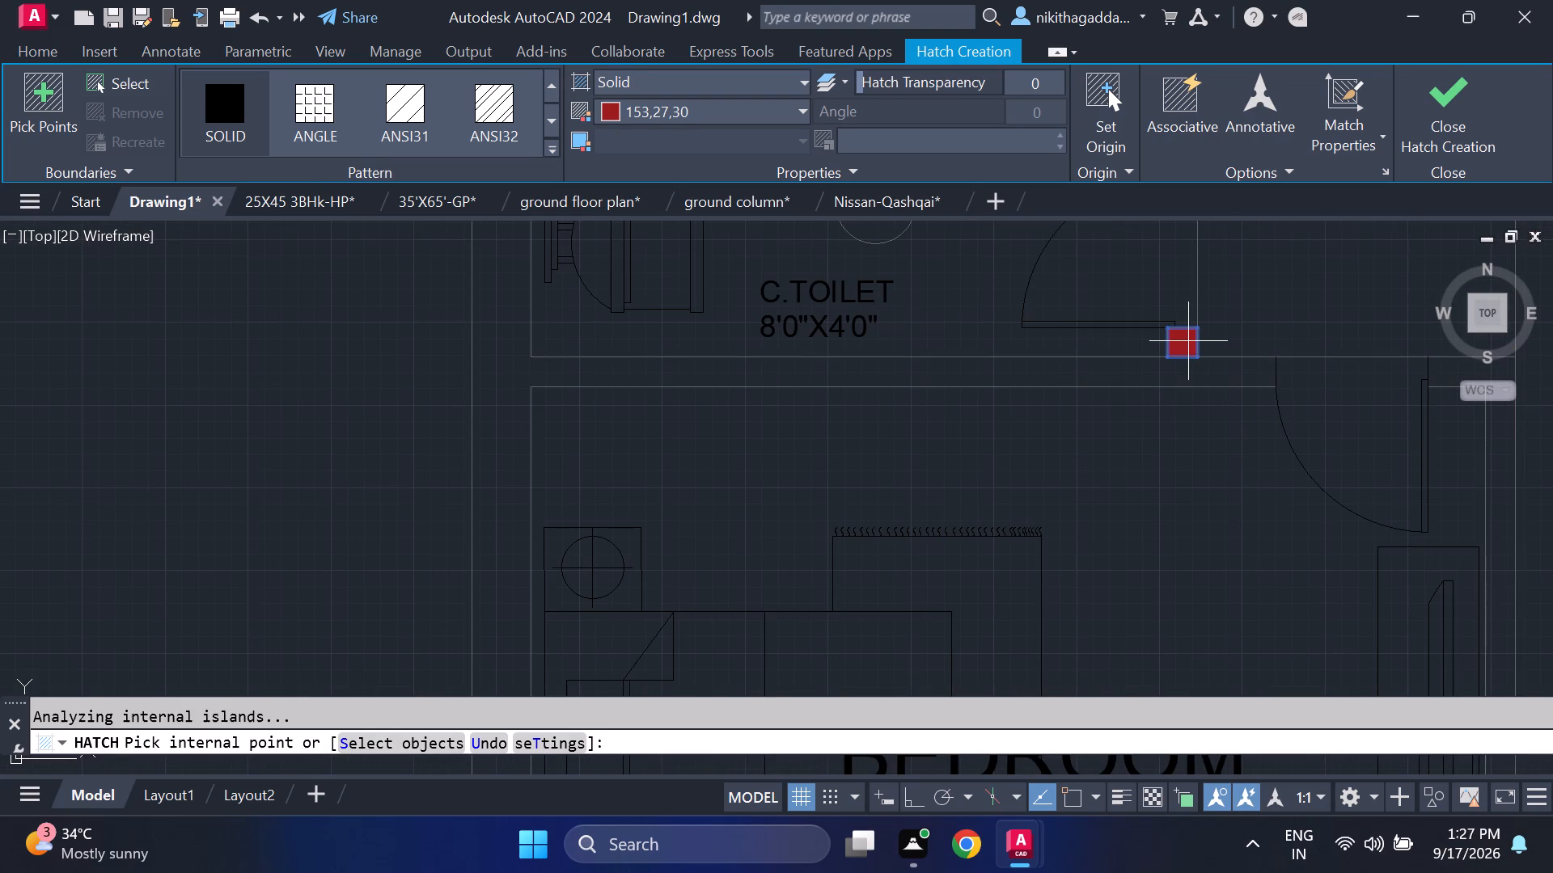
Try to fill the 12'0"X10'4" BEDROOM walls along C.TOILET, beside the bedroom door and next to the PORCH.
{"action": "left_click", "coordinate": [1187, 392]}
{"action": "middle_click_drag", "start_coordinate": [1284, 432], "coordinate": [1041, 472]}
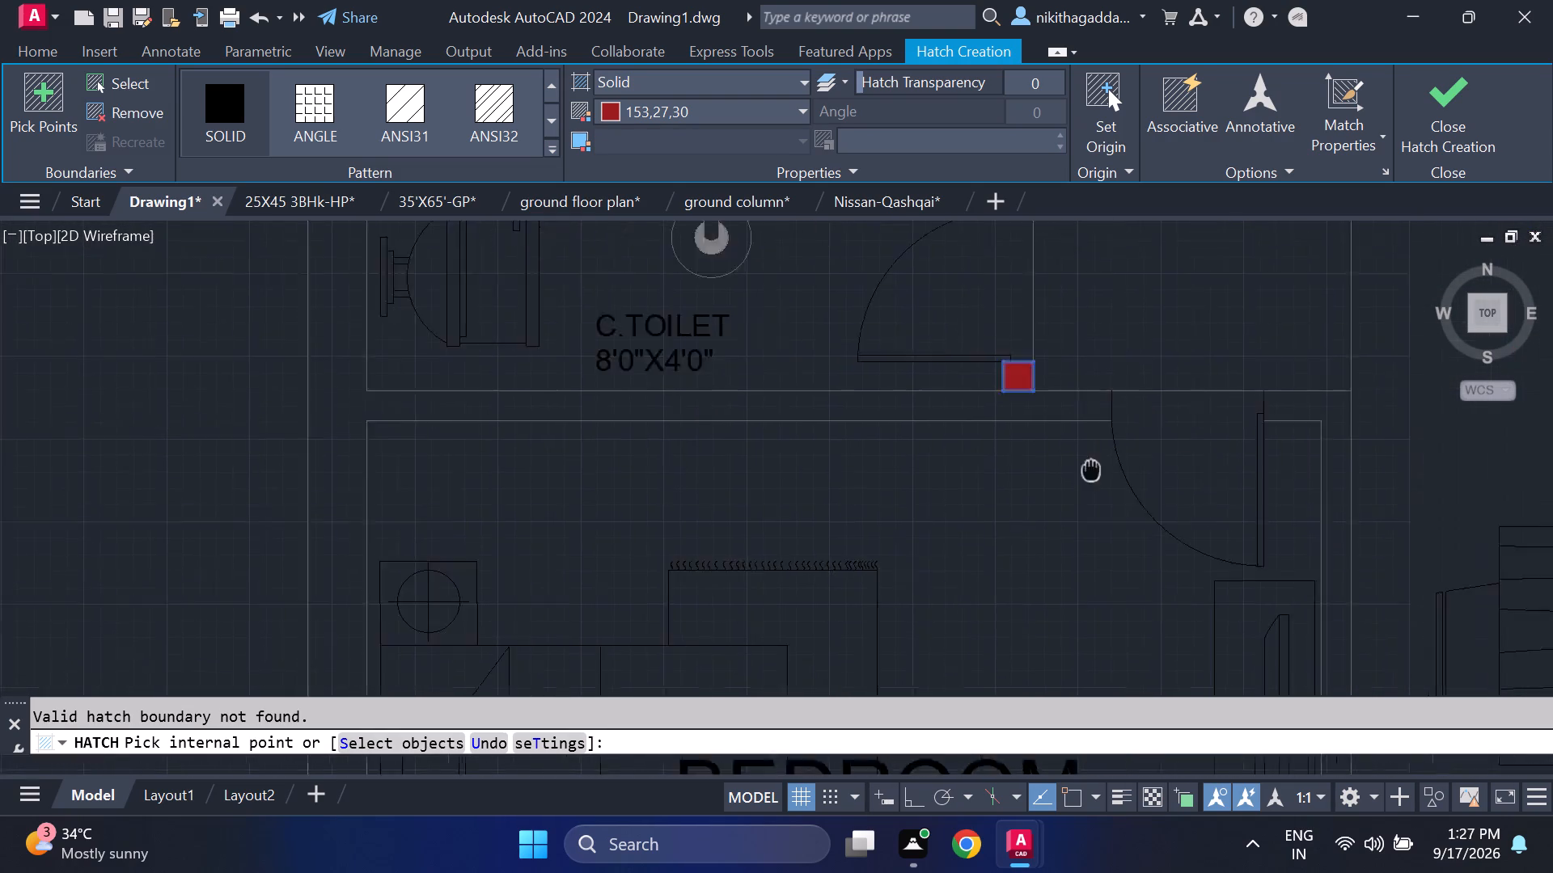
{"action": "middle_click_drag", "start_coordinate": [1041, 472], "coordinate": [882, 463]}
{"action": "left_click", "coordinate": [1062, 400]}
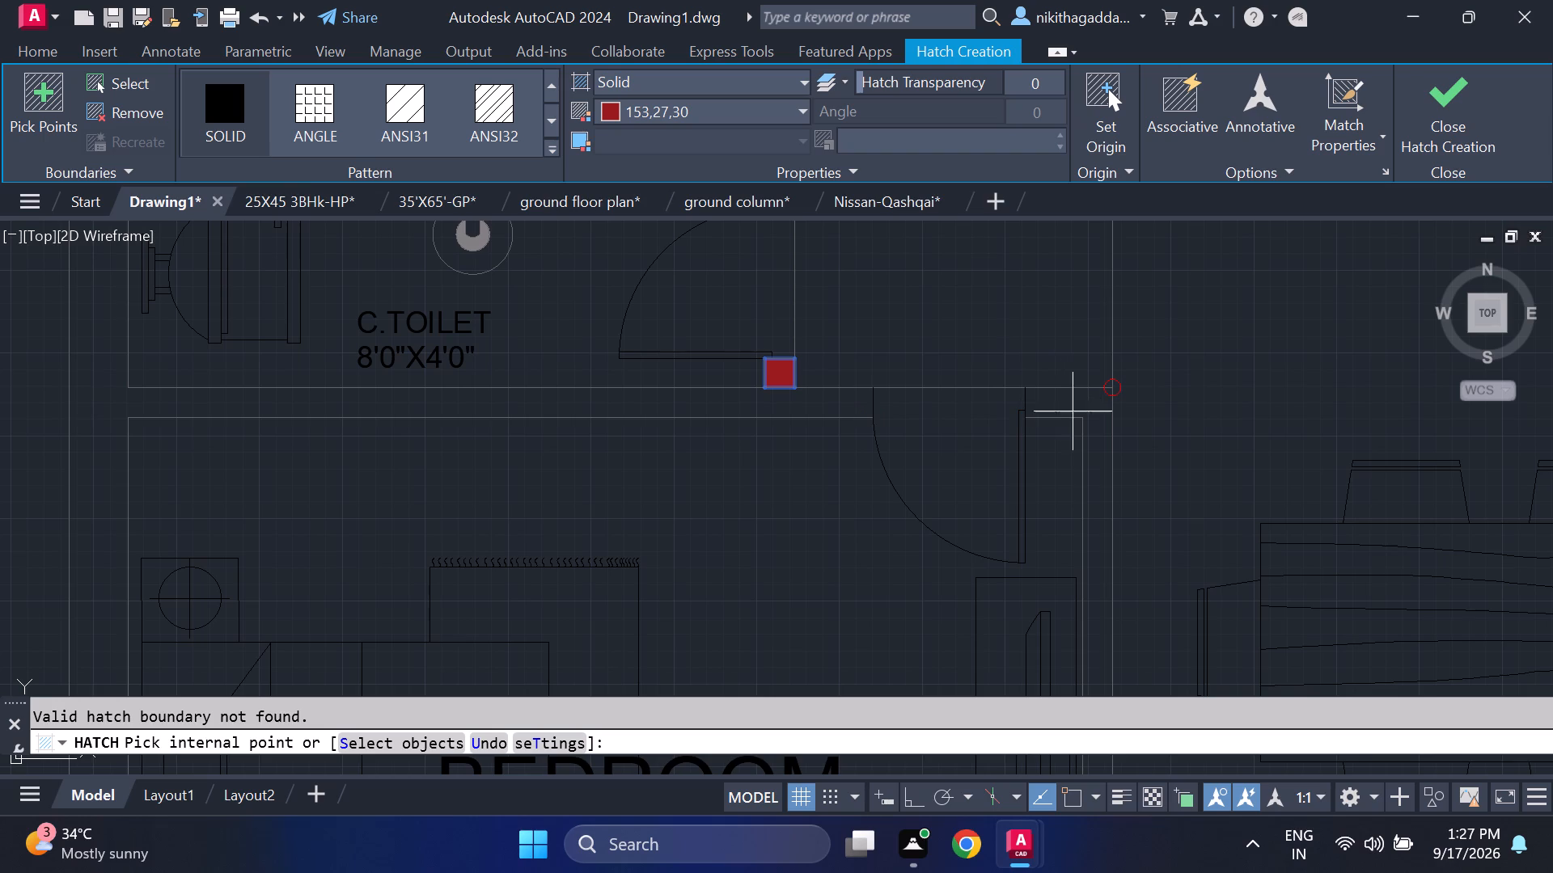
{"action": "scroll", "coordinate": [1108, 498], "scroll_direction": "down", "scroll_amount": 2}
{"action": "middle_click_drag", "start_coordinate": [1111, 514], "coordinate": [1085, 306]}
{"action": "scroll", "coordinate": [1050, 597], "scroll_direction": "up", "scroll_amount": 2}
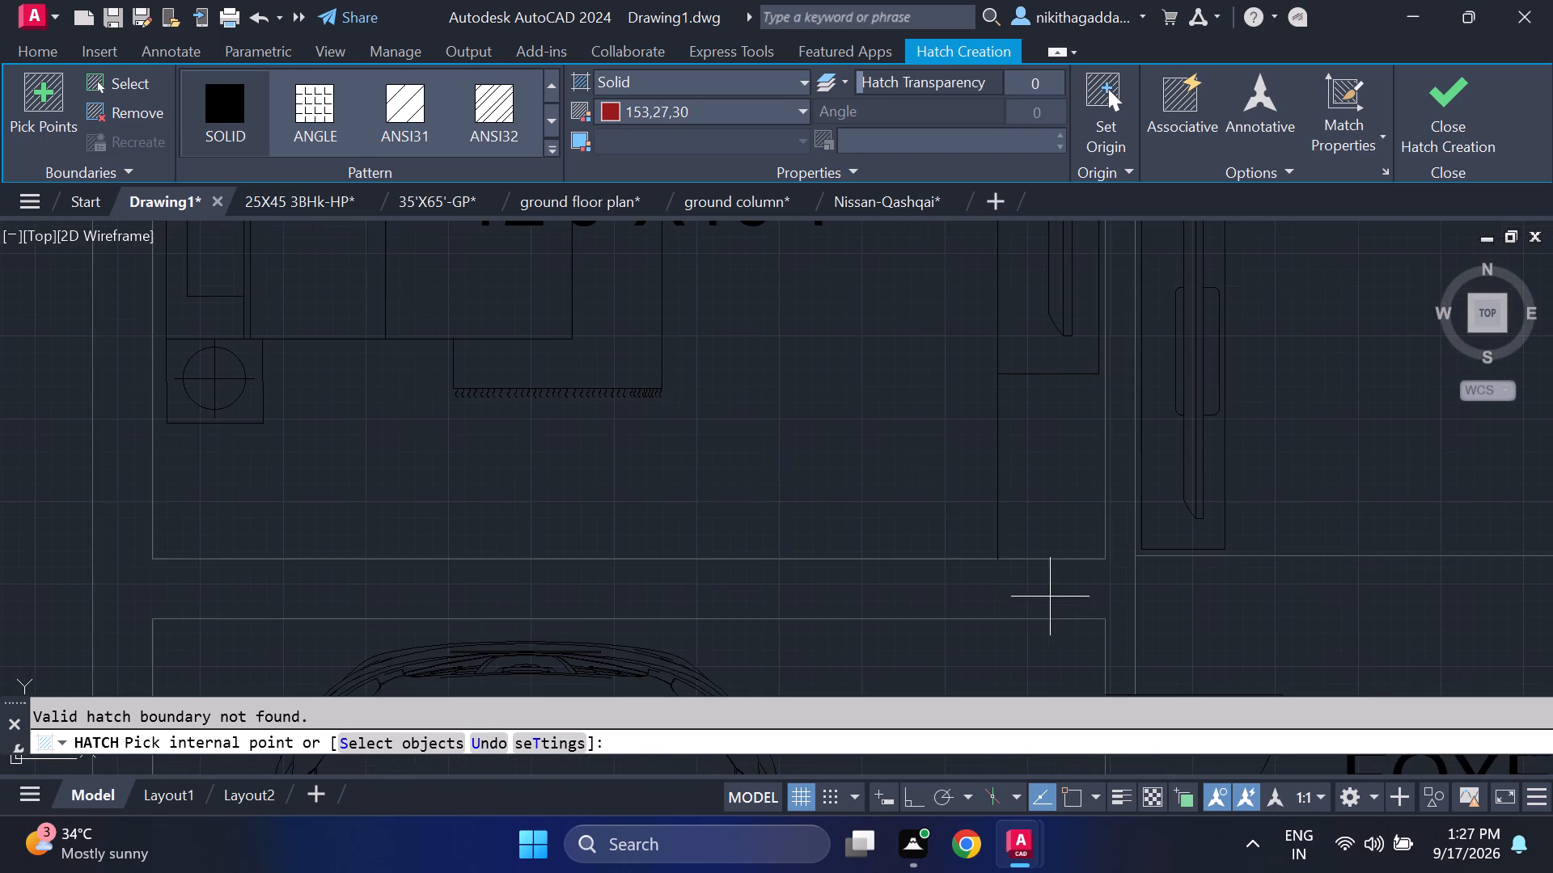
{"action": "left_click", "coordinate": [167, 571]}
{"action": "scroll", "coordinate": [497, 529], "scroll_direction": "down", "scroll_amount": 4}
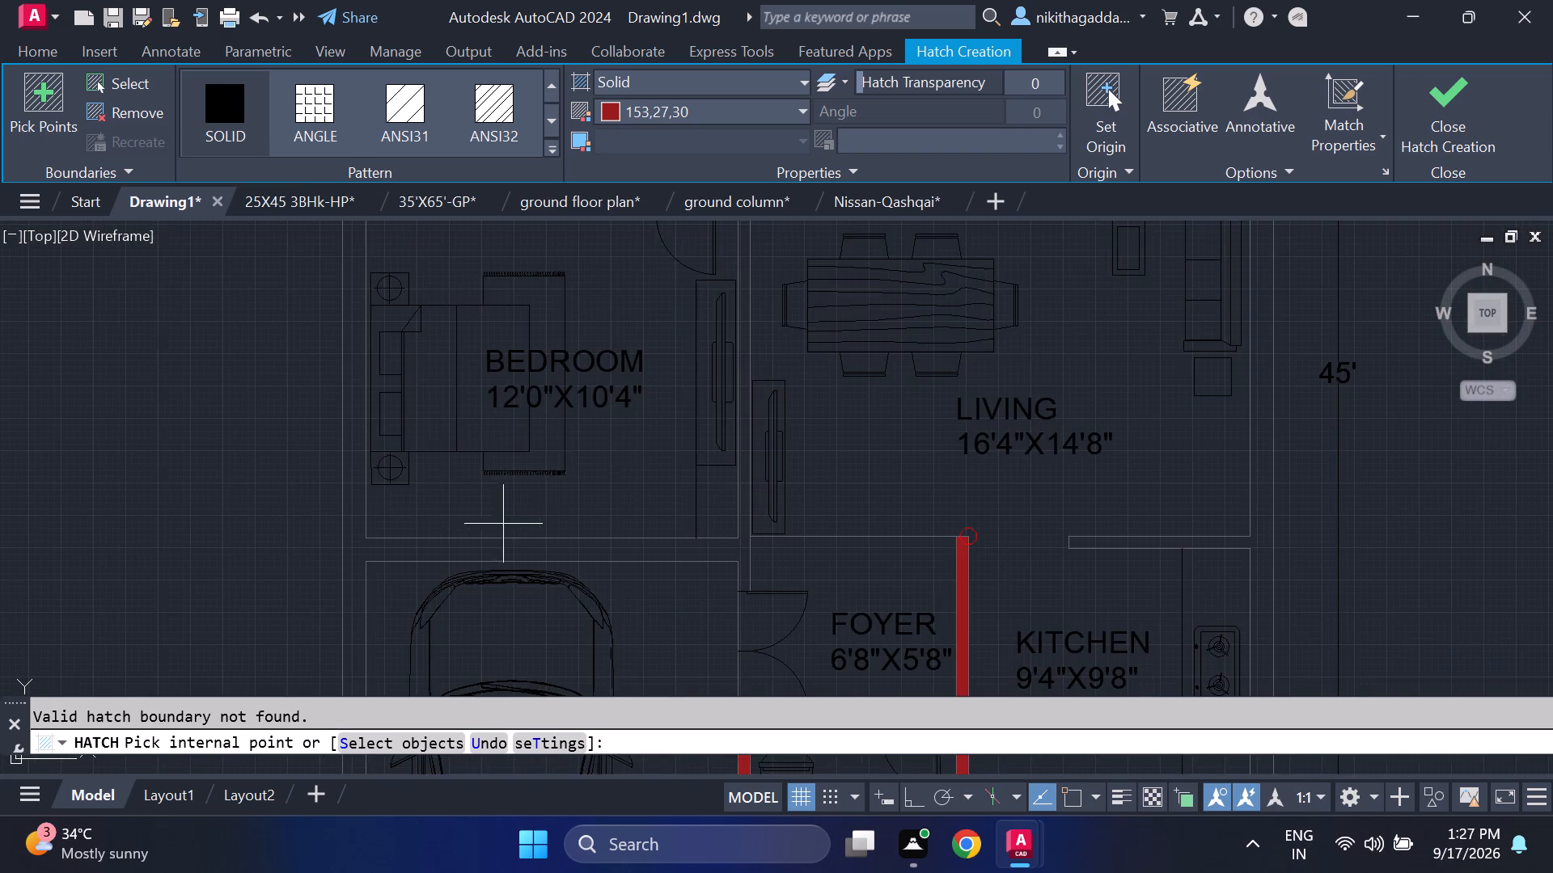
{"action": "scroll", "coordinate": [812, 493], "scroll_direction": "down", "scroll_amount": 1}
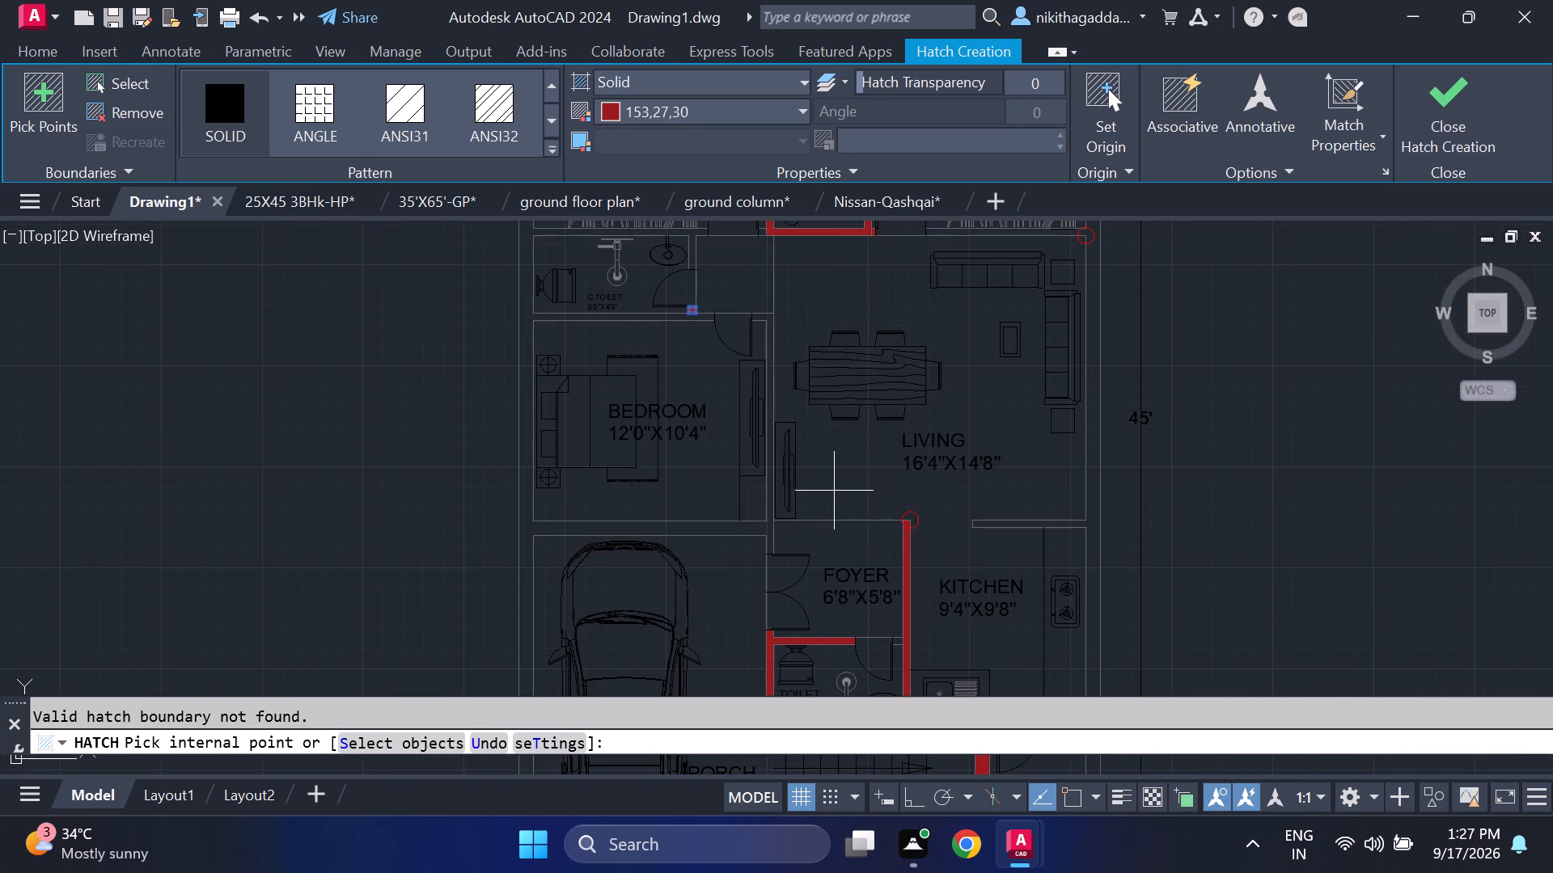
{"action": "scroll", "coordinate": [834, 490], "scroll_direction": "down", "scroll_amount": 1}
Hatch the short wall stubs beside the 6'8"X4'0" TOILET door and the WASH door in solid 153,27,30.
{"action": "middle_click_drag", "start_coordinate": [850, 509], "coordinate": [847, 393]}
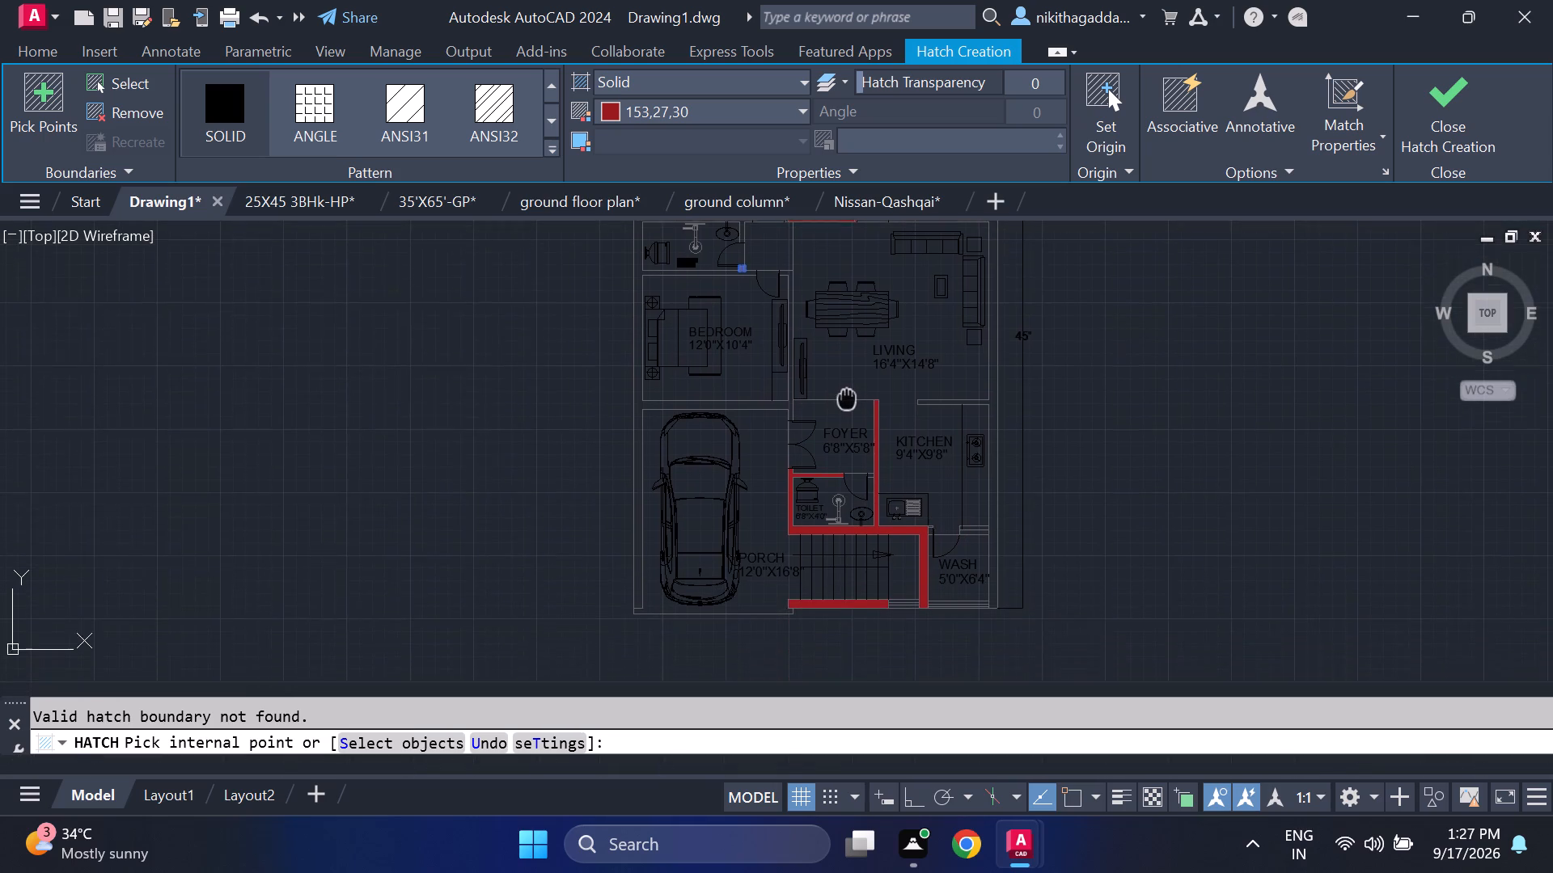
{"action": "middle_click_drag", "start_coordinate": [847, 393], "coordinate": [847, 390]}
{"action": "scroll", "coordinate": [867, 477], "scroll_direction": "up", "scroll_amount": 5}
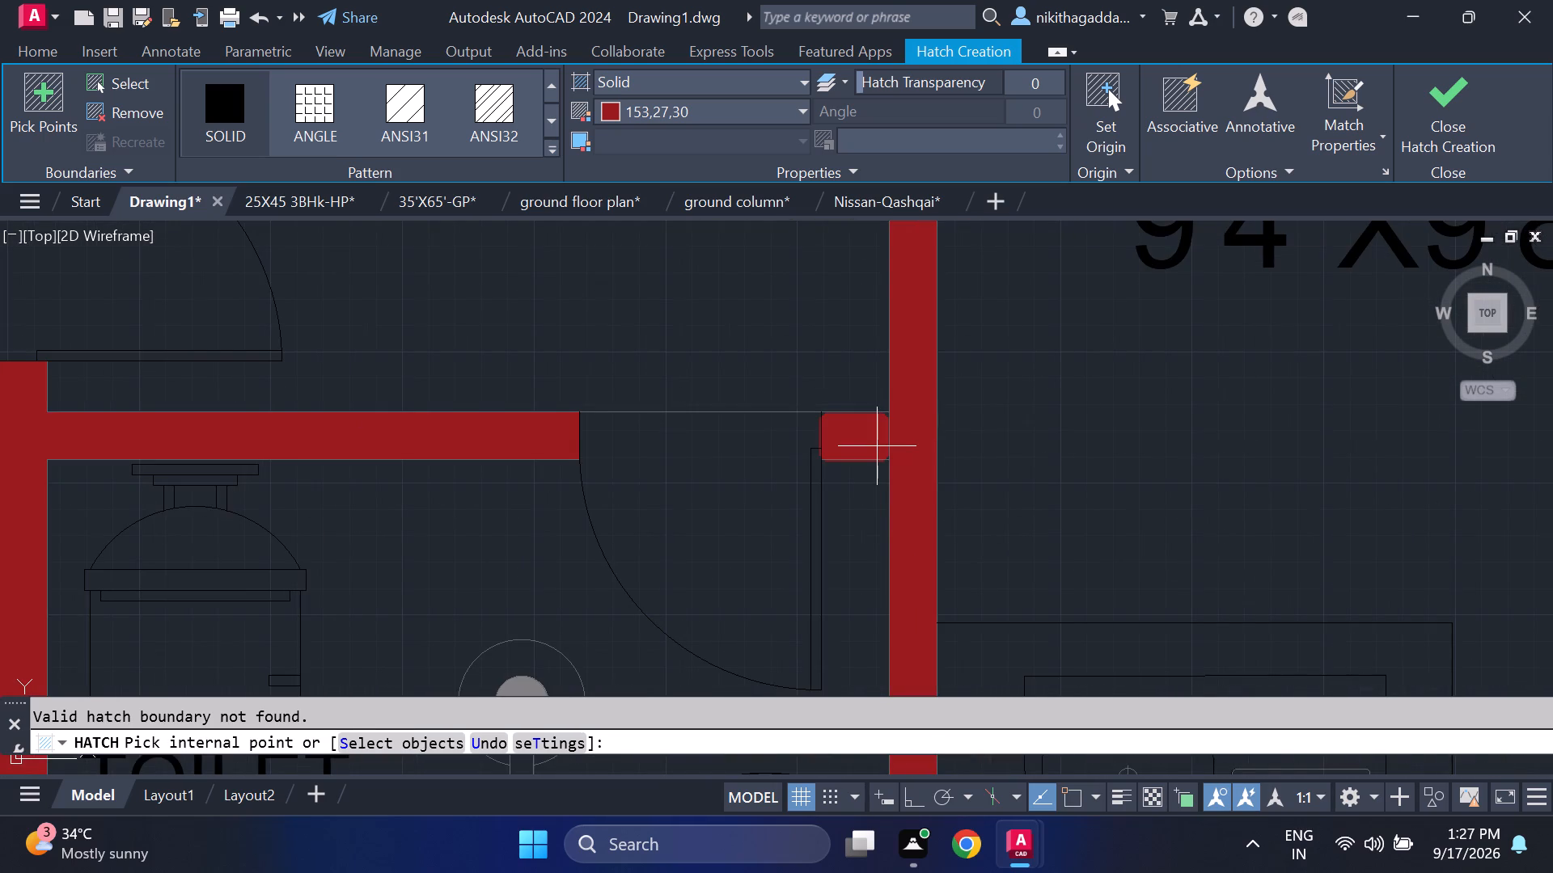
{"action": "left_click", "coordinate": [877, 446]}
{"action": "scroll", "coordinate": [995, 453], "scroll_direction": "down", "scroll_amount": 4}
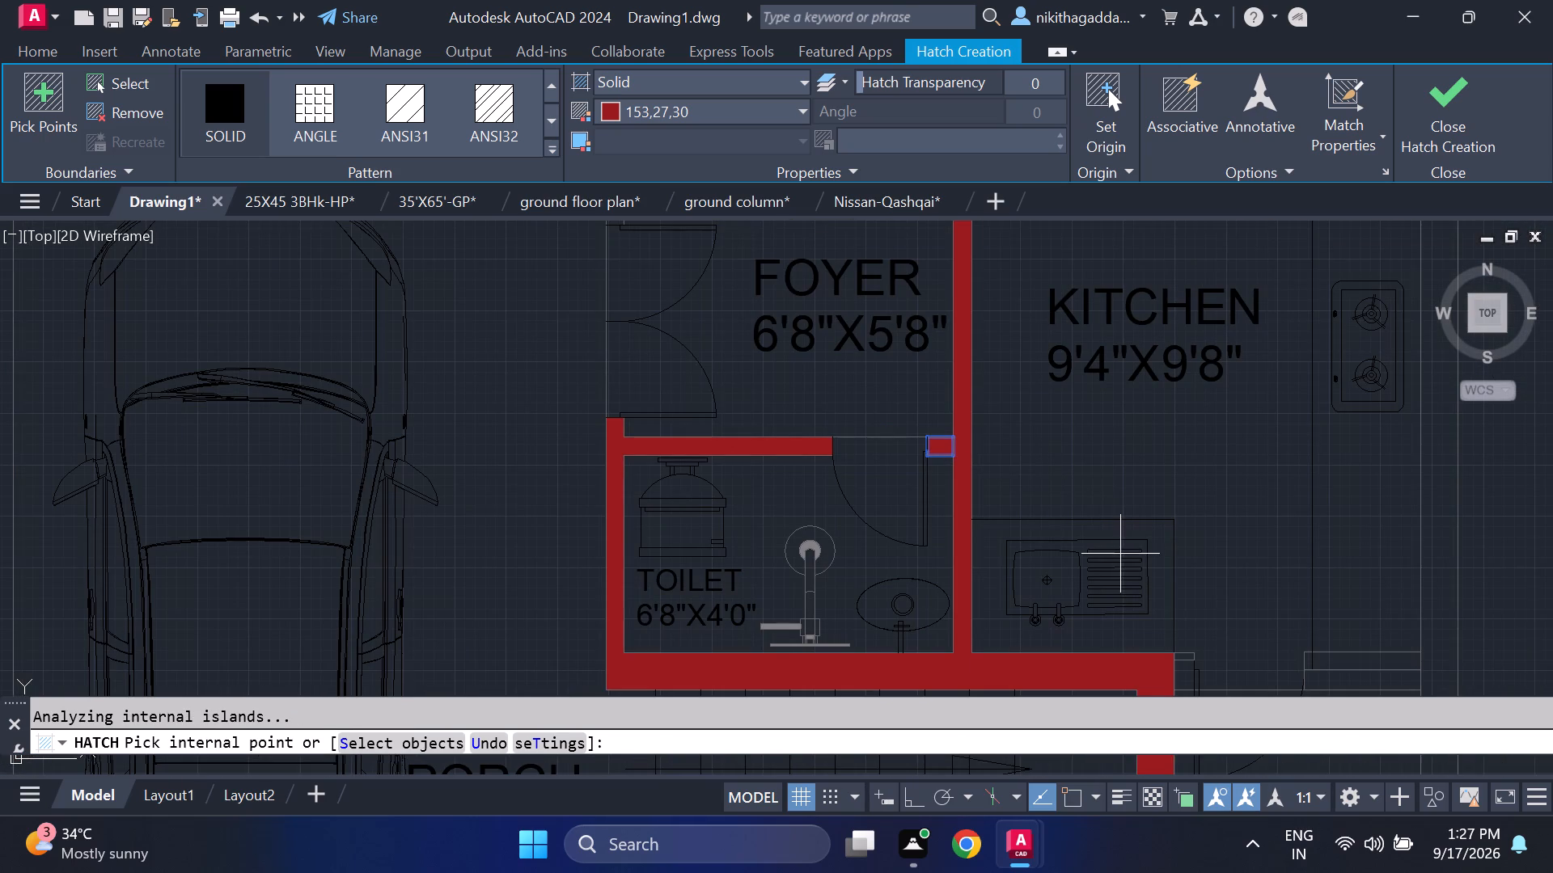
{"action": "middle_click_drag", "start_coordinate": [1113, 544], "coordinate": [988, 358]}
{"action": "scroll", "coordinate": [1070, 494], "scroll_direction": "up", "scroll_amount": 2}
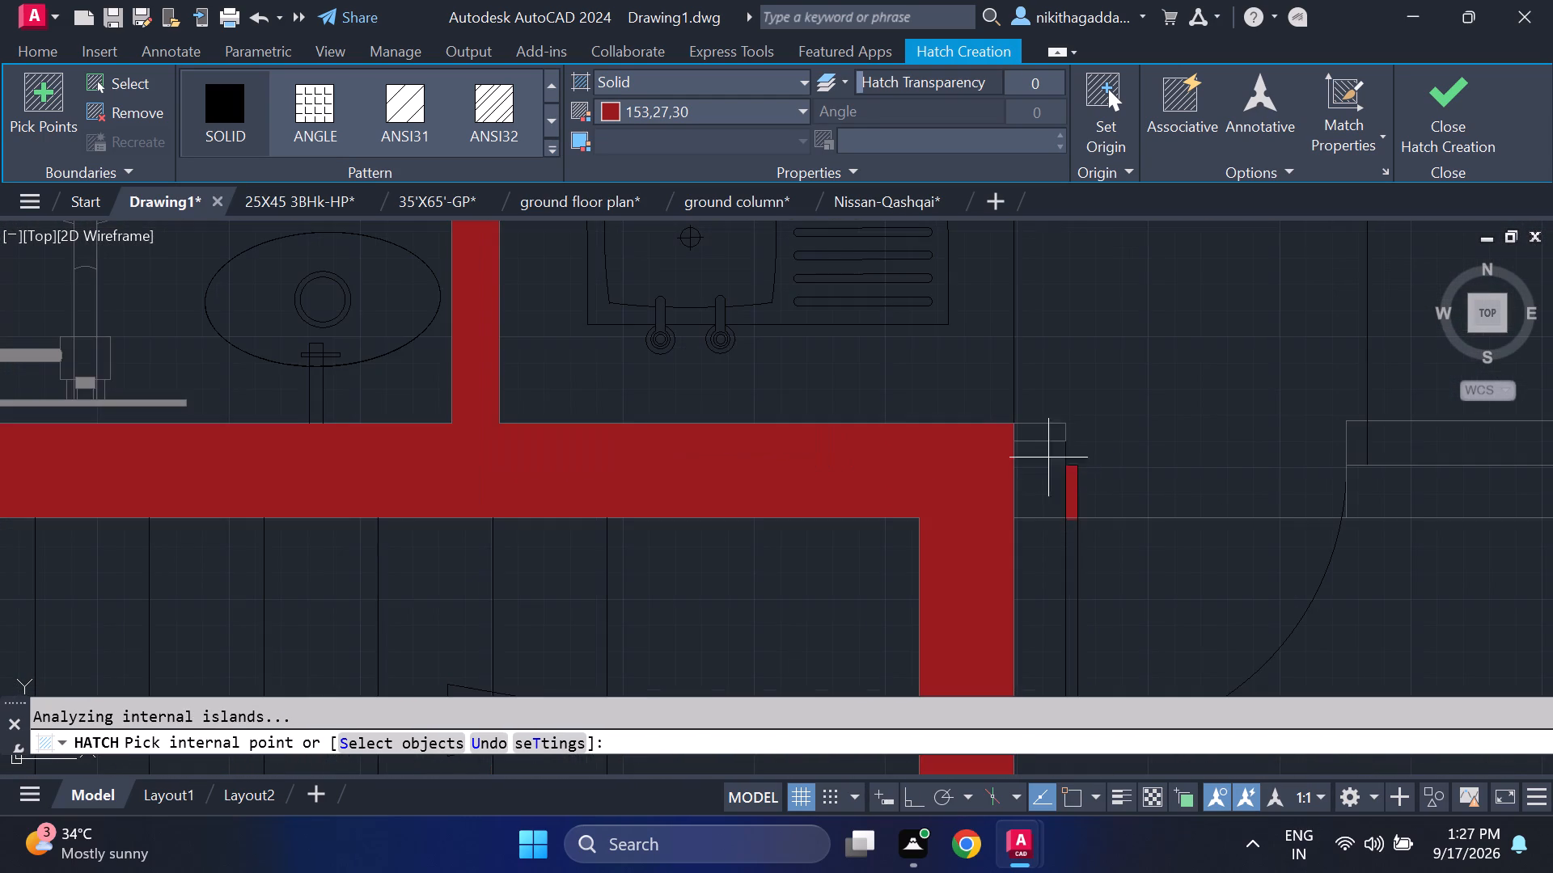
{"action": "left_click", "coordinate": [1035, 431]}
{"action": "scroll", "coordinate": [977, 452], "scroll_direction": "down", "scroll_amount": 3}
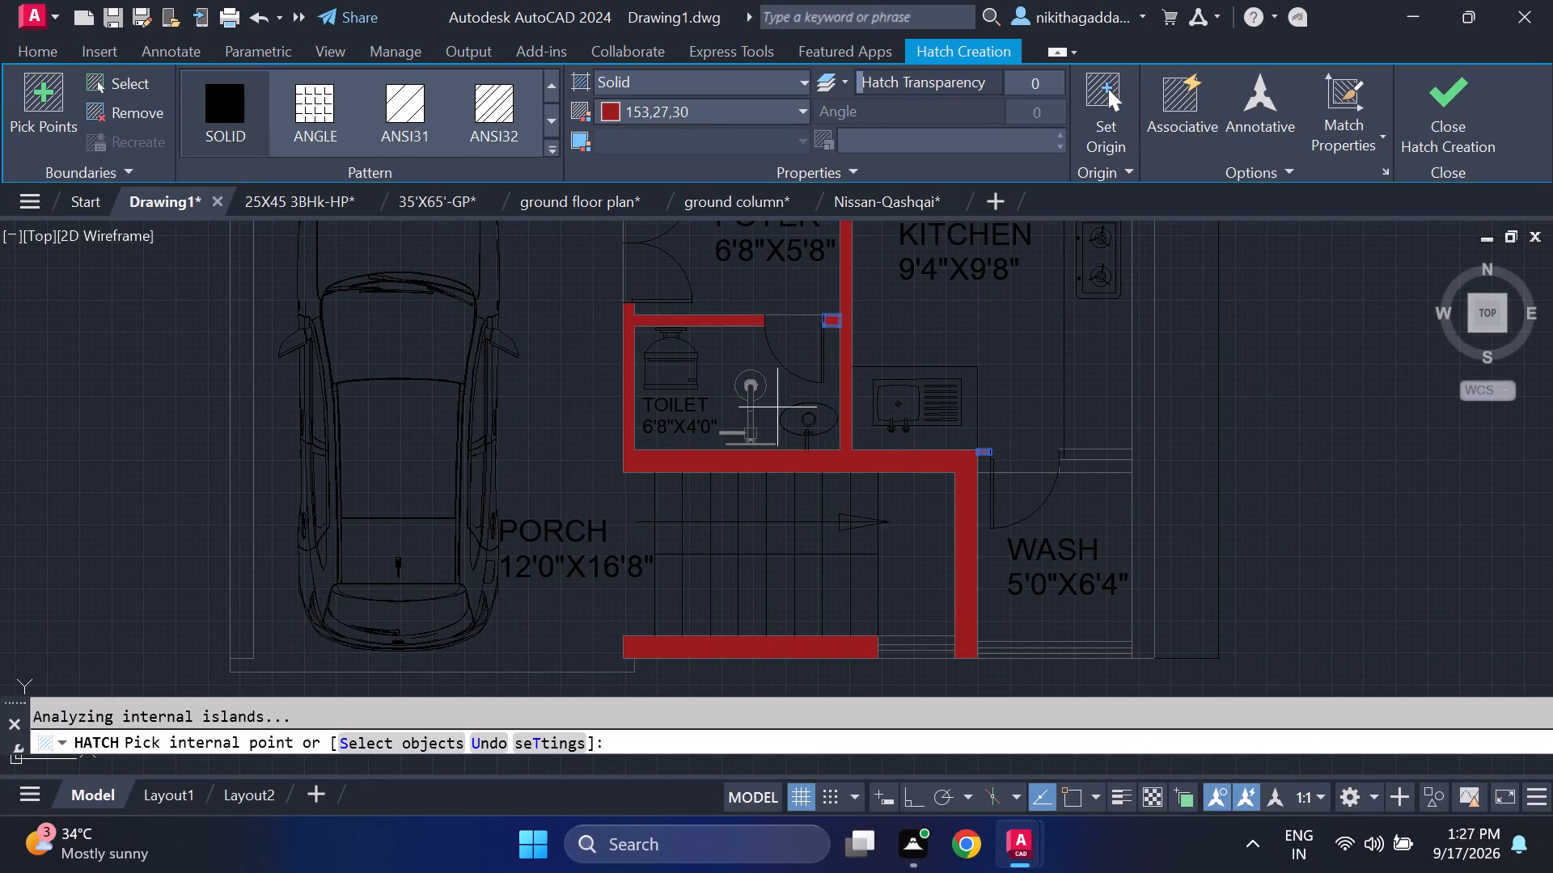
{"action": "scroll", "coordinate": [790, 435], "scroll_direction": "down", "scroll_amount": 2}
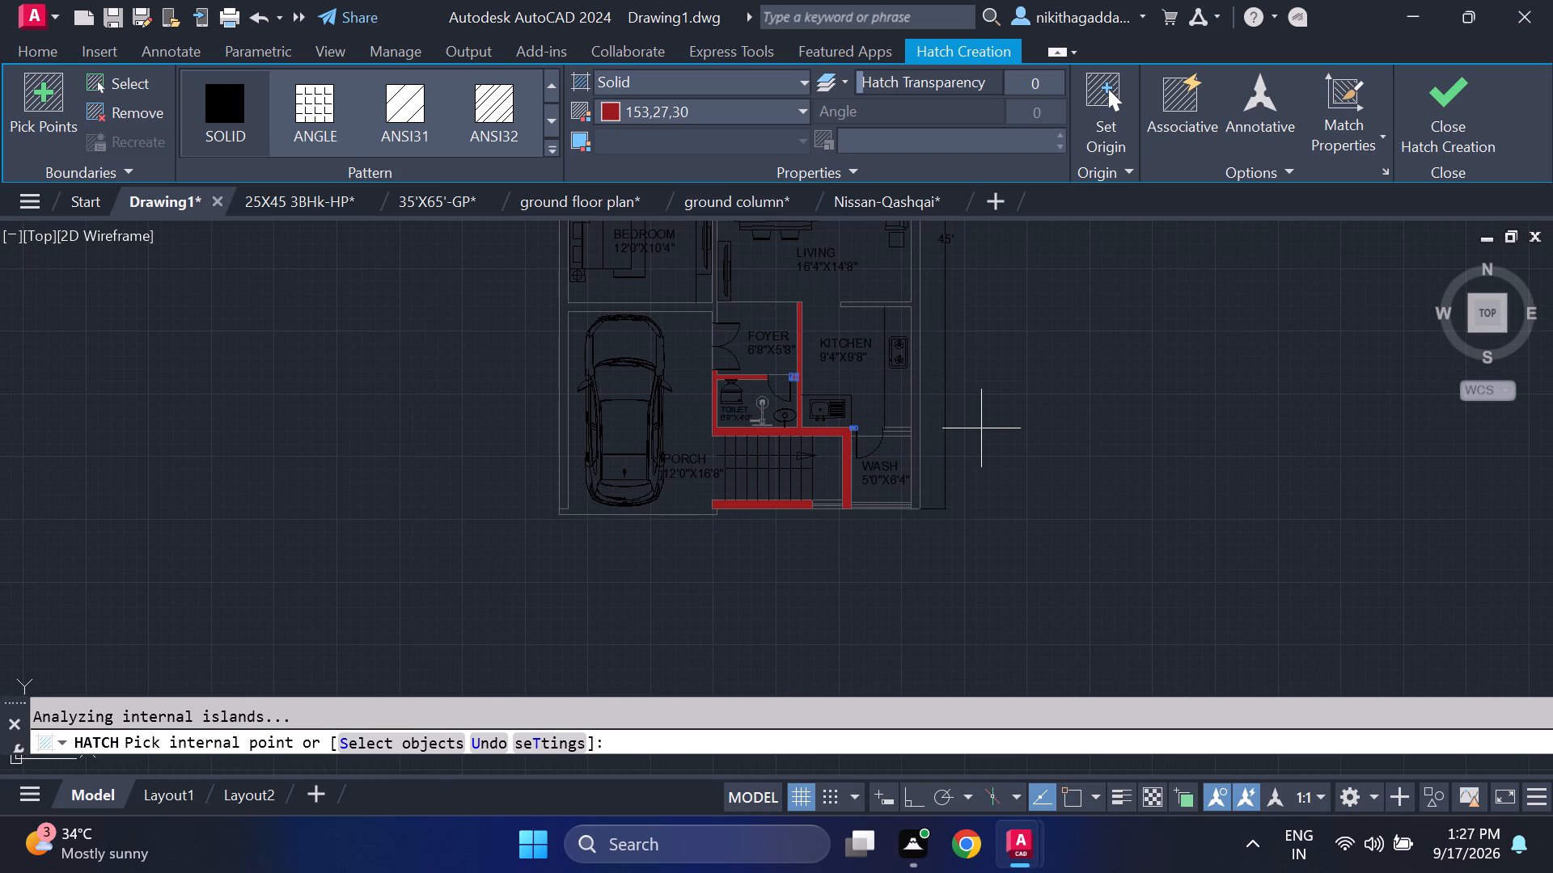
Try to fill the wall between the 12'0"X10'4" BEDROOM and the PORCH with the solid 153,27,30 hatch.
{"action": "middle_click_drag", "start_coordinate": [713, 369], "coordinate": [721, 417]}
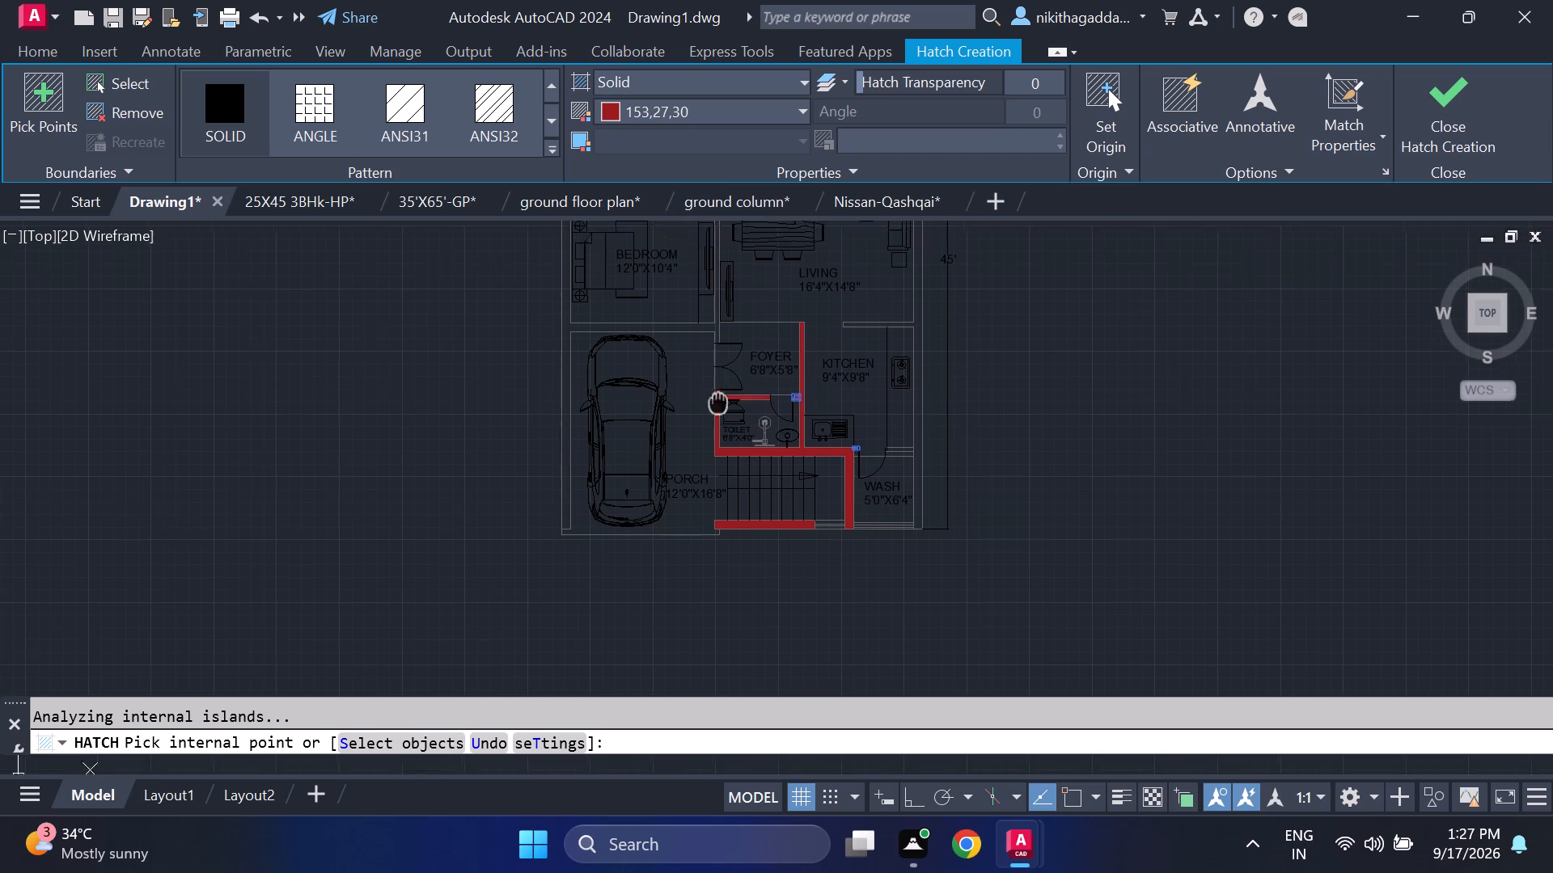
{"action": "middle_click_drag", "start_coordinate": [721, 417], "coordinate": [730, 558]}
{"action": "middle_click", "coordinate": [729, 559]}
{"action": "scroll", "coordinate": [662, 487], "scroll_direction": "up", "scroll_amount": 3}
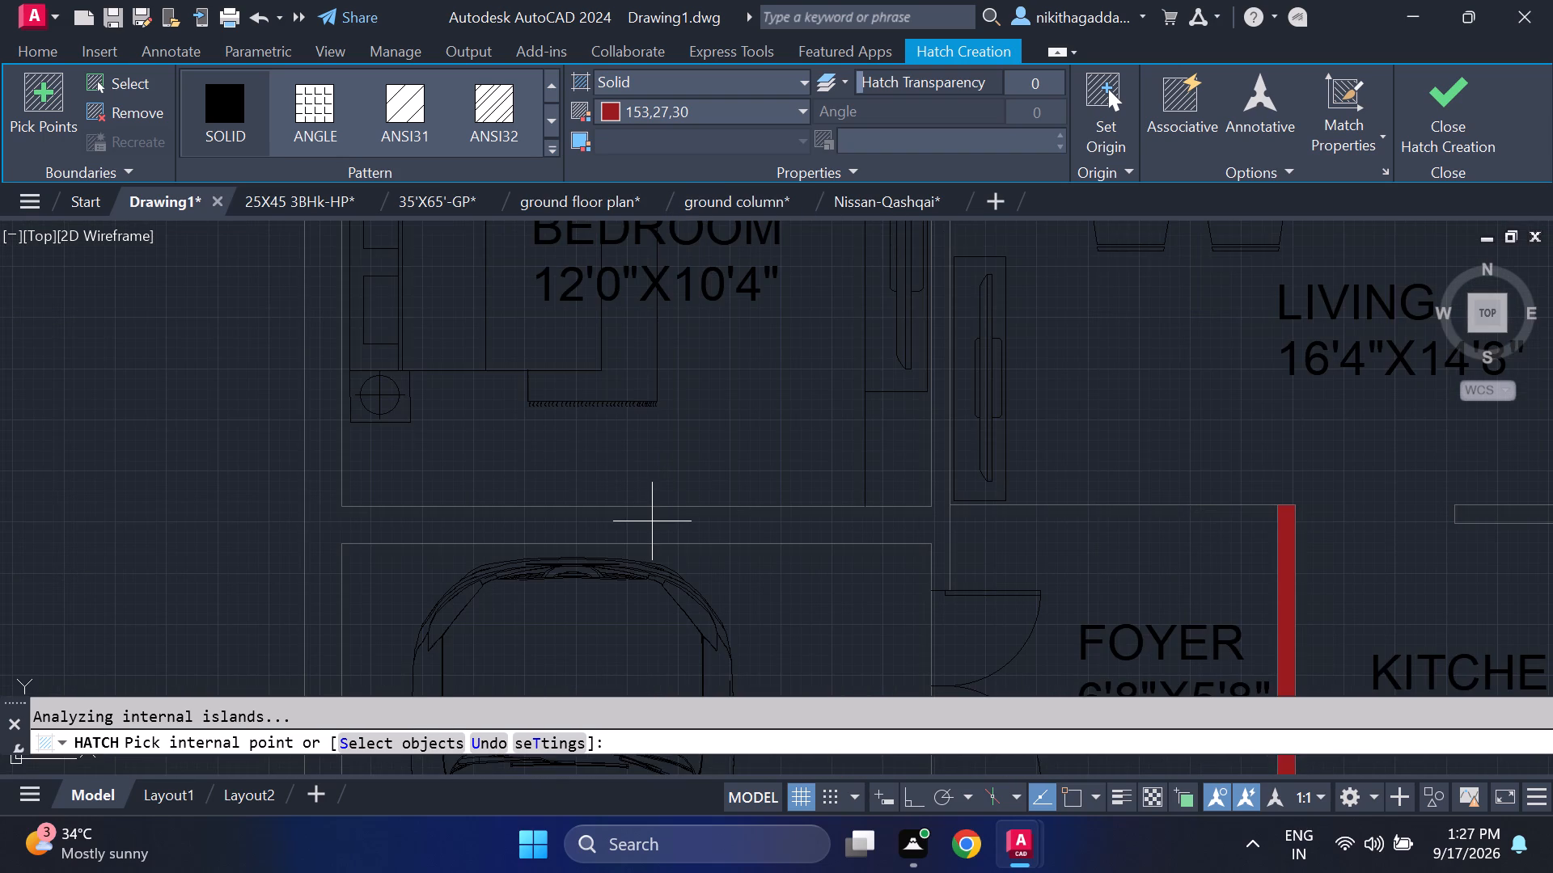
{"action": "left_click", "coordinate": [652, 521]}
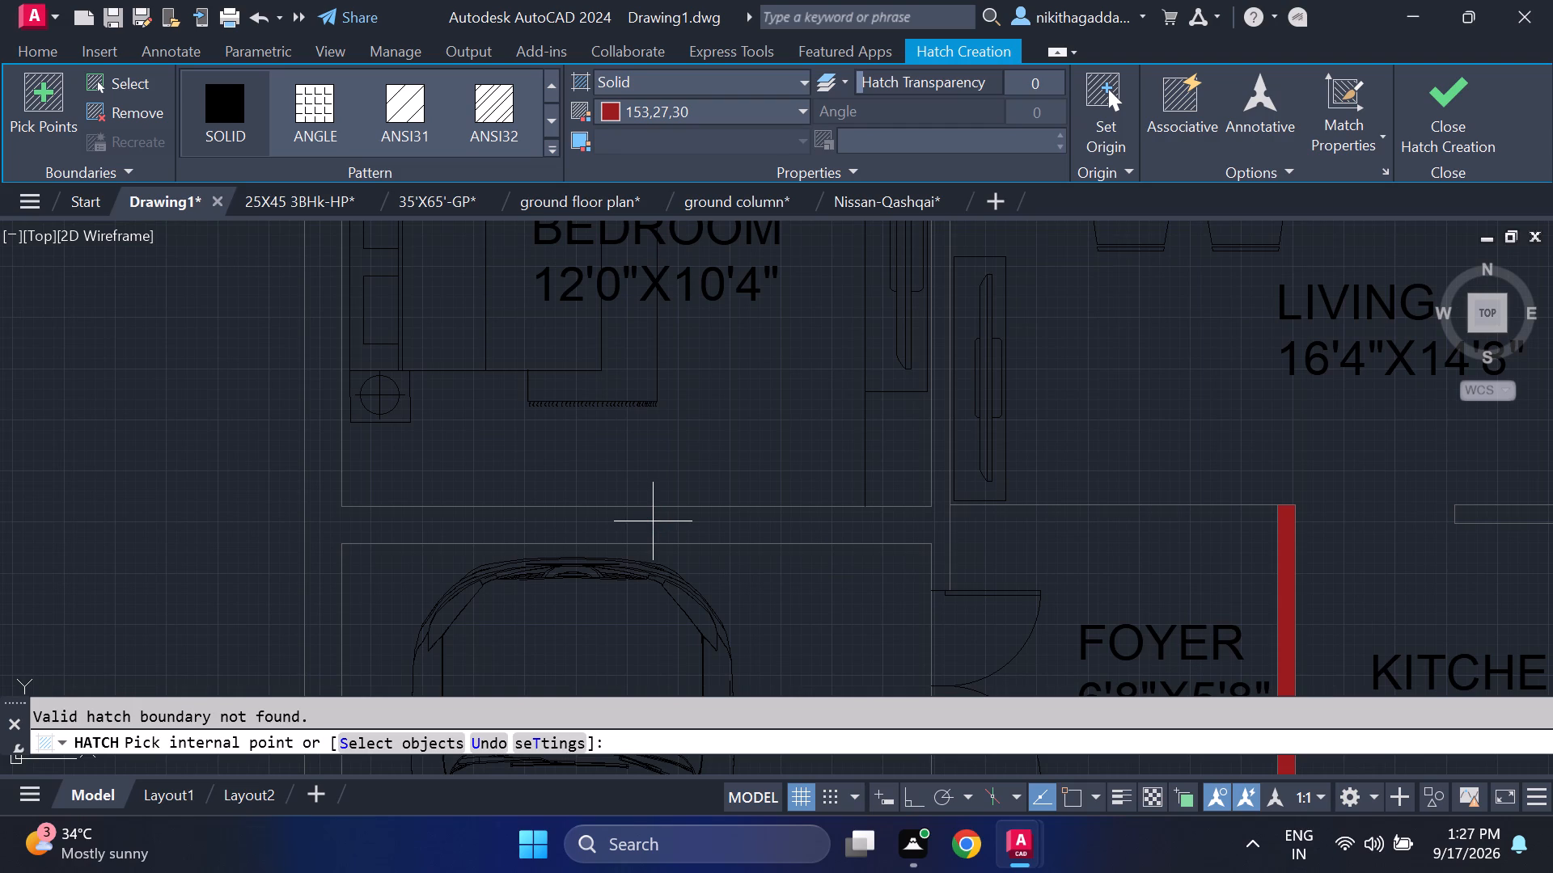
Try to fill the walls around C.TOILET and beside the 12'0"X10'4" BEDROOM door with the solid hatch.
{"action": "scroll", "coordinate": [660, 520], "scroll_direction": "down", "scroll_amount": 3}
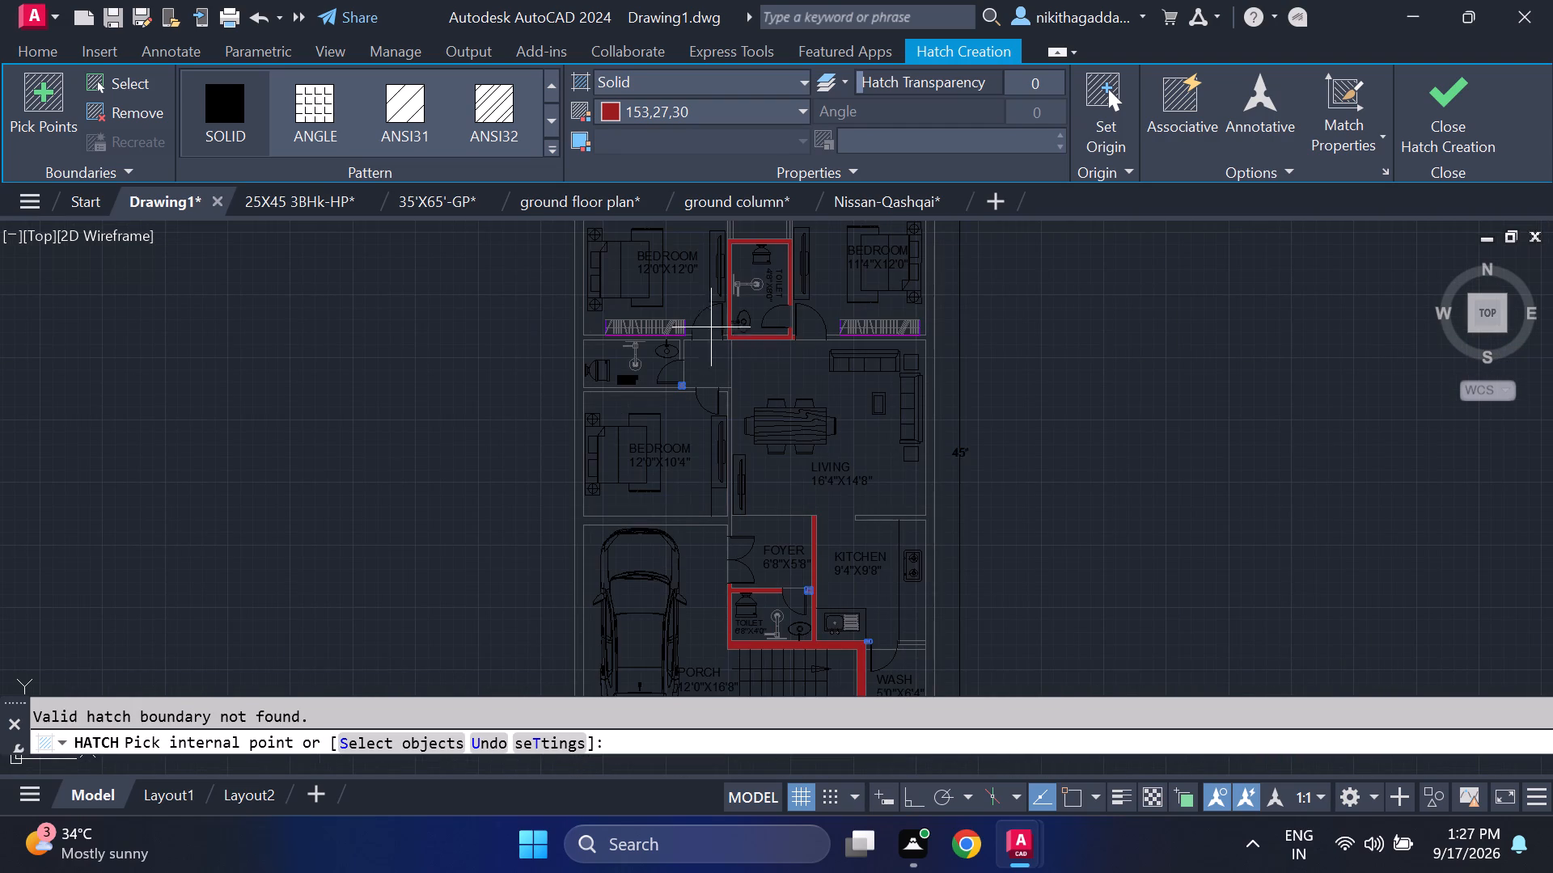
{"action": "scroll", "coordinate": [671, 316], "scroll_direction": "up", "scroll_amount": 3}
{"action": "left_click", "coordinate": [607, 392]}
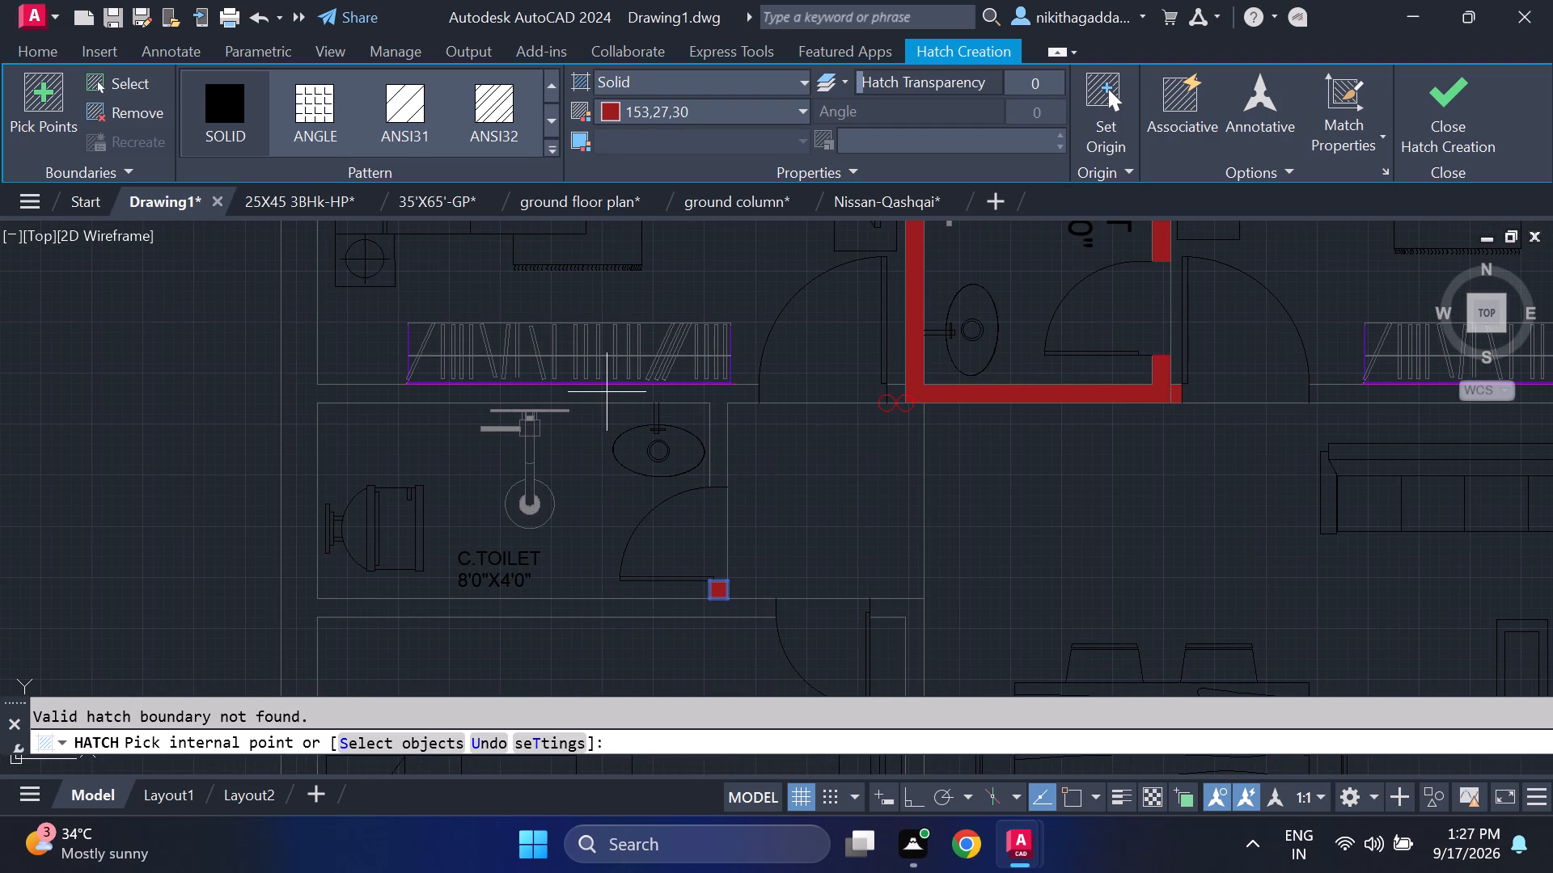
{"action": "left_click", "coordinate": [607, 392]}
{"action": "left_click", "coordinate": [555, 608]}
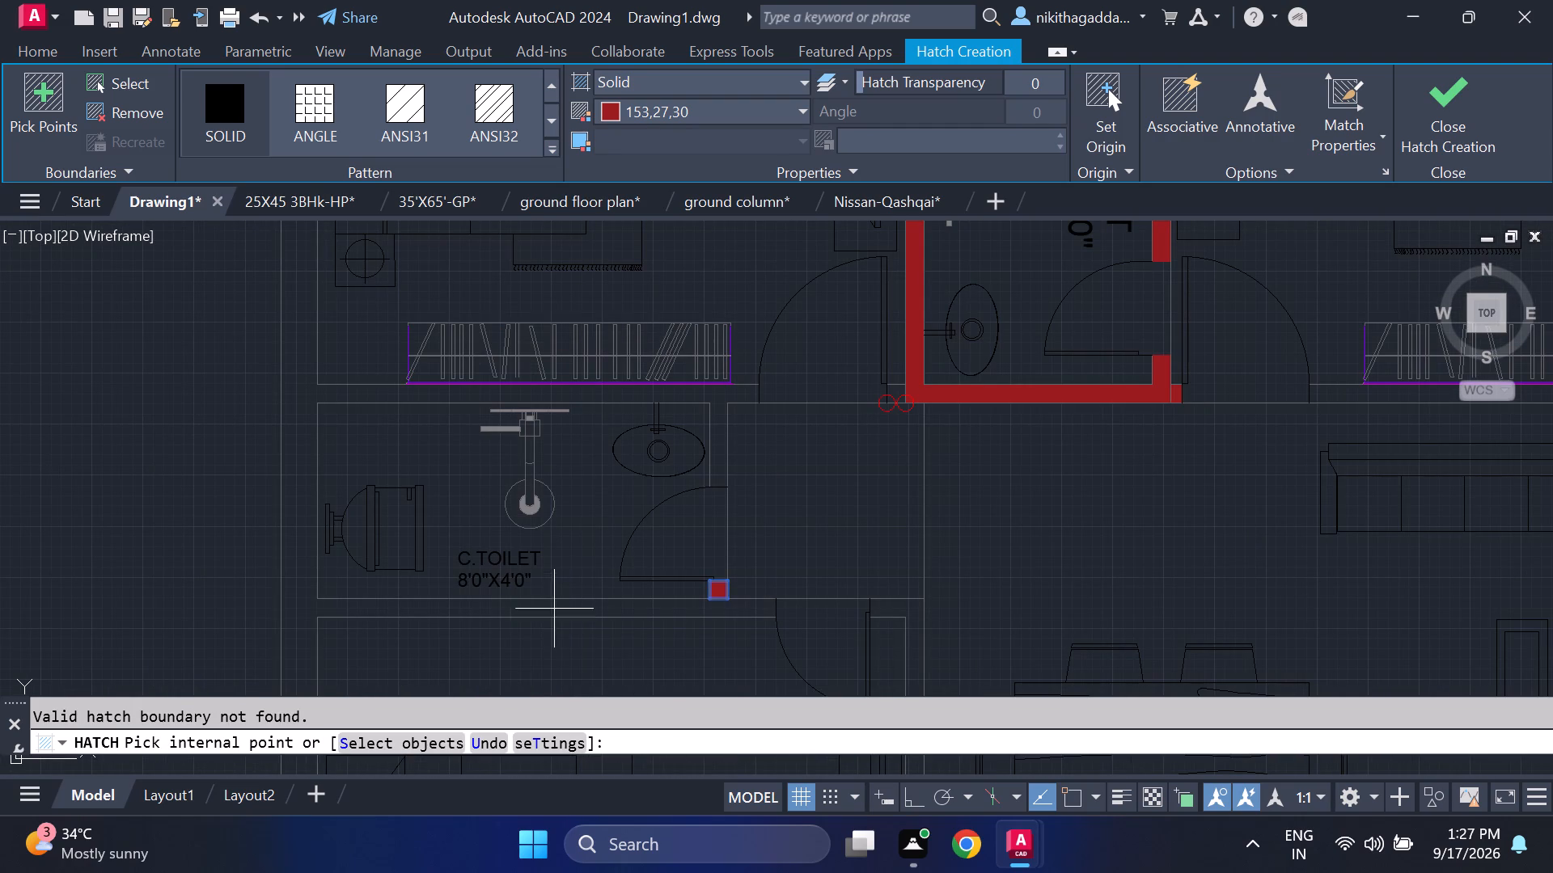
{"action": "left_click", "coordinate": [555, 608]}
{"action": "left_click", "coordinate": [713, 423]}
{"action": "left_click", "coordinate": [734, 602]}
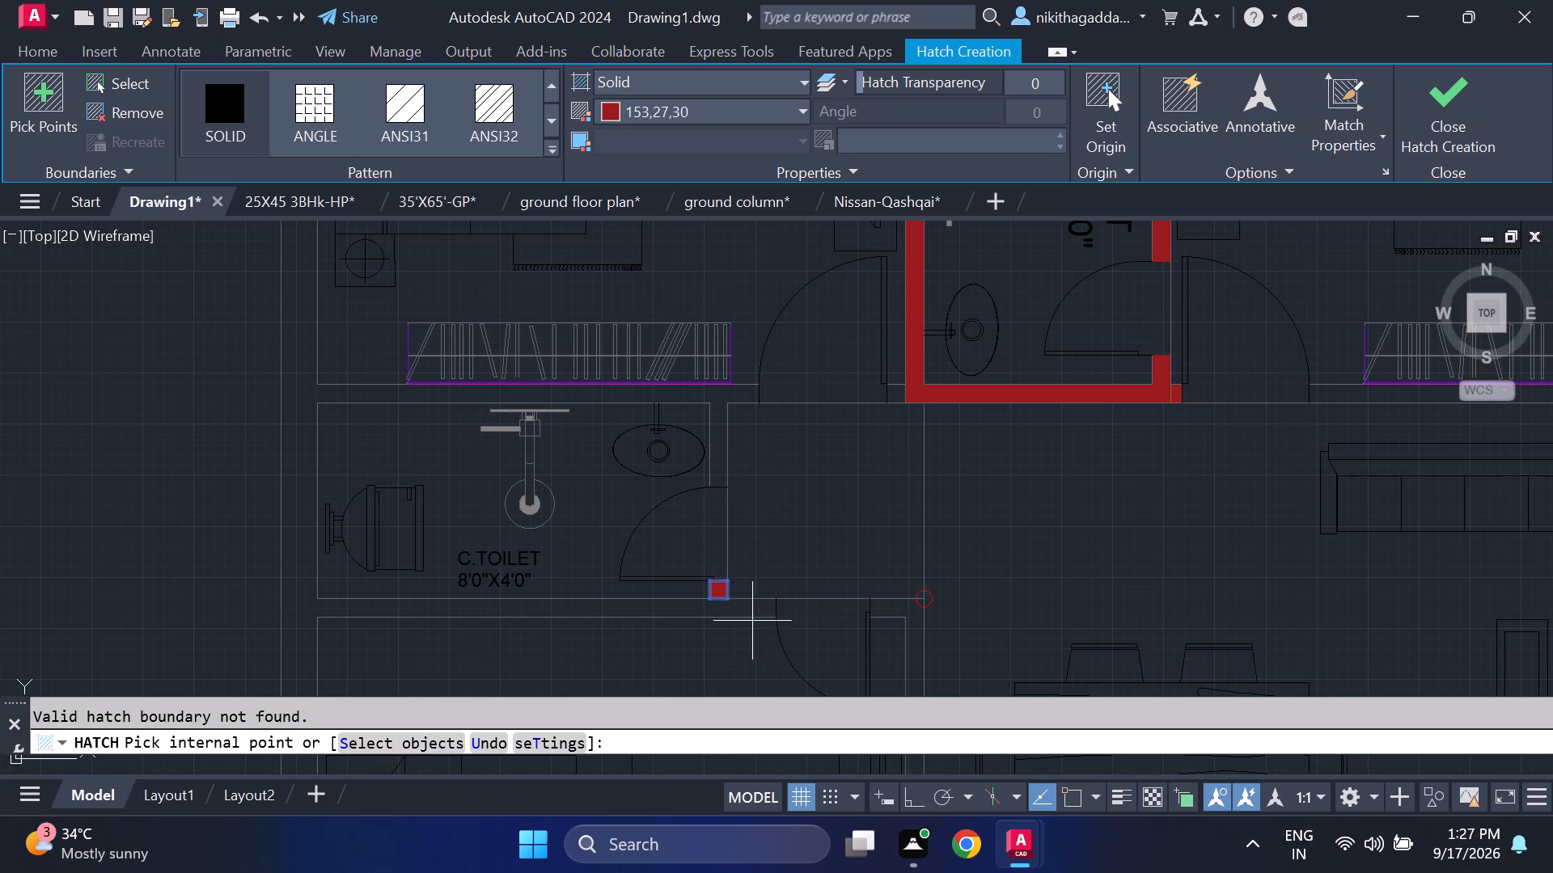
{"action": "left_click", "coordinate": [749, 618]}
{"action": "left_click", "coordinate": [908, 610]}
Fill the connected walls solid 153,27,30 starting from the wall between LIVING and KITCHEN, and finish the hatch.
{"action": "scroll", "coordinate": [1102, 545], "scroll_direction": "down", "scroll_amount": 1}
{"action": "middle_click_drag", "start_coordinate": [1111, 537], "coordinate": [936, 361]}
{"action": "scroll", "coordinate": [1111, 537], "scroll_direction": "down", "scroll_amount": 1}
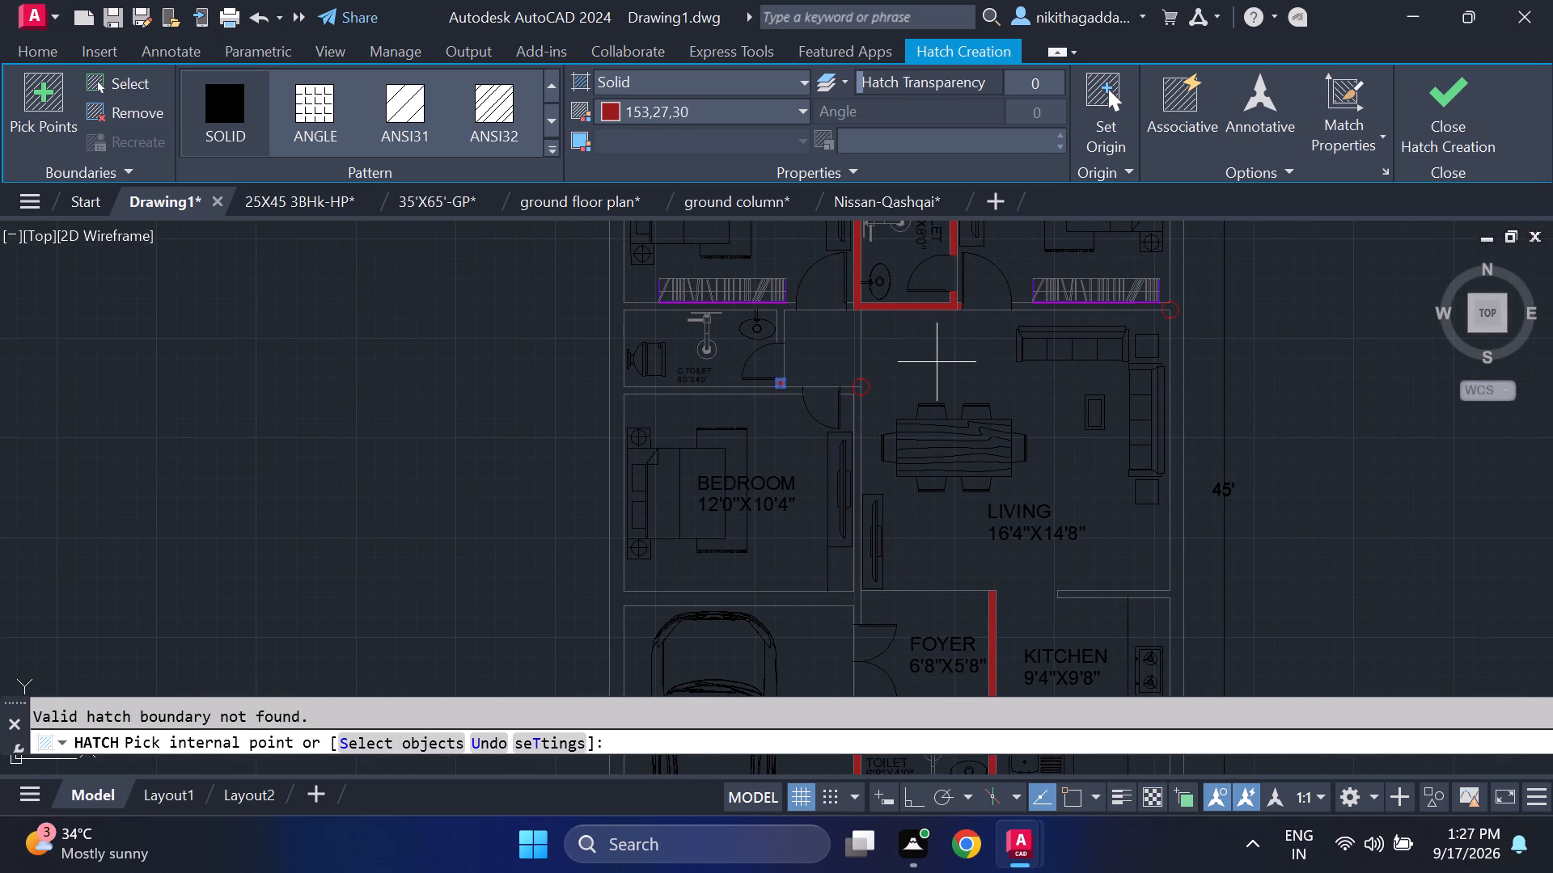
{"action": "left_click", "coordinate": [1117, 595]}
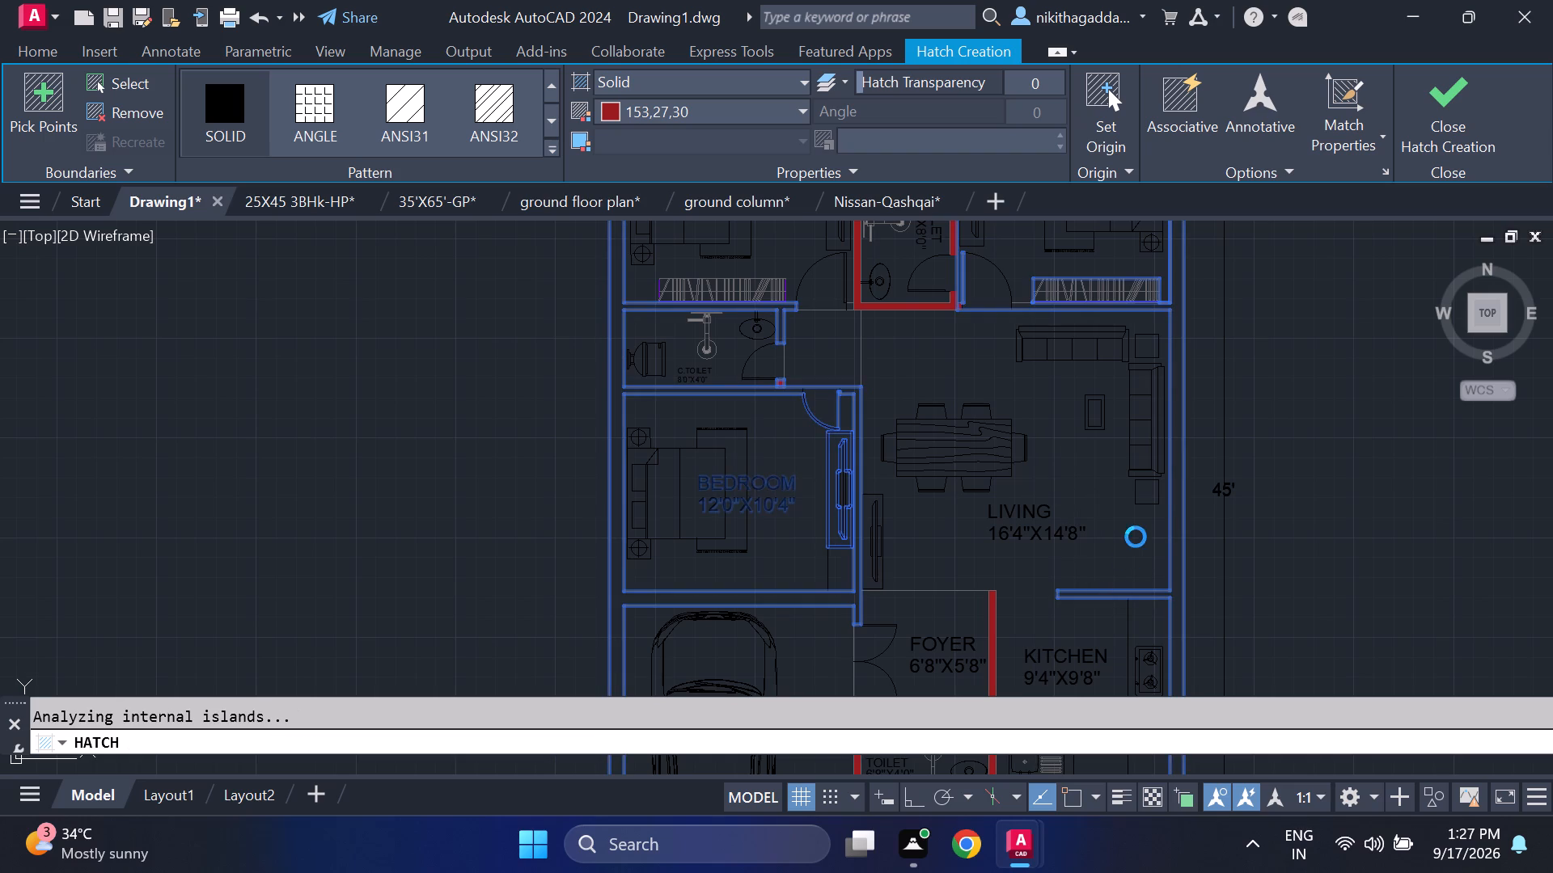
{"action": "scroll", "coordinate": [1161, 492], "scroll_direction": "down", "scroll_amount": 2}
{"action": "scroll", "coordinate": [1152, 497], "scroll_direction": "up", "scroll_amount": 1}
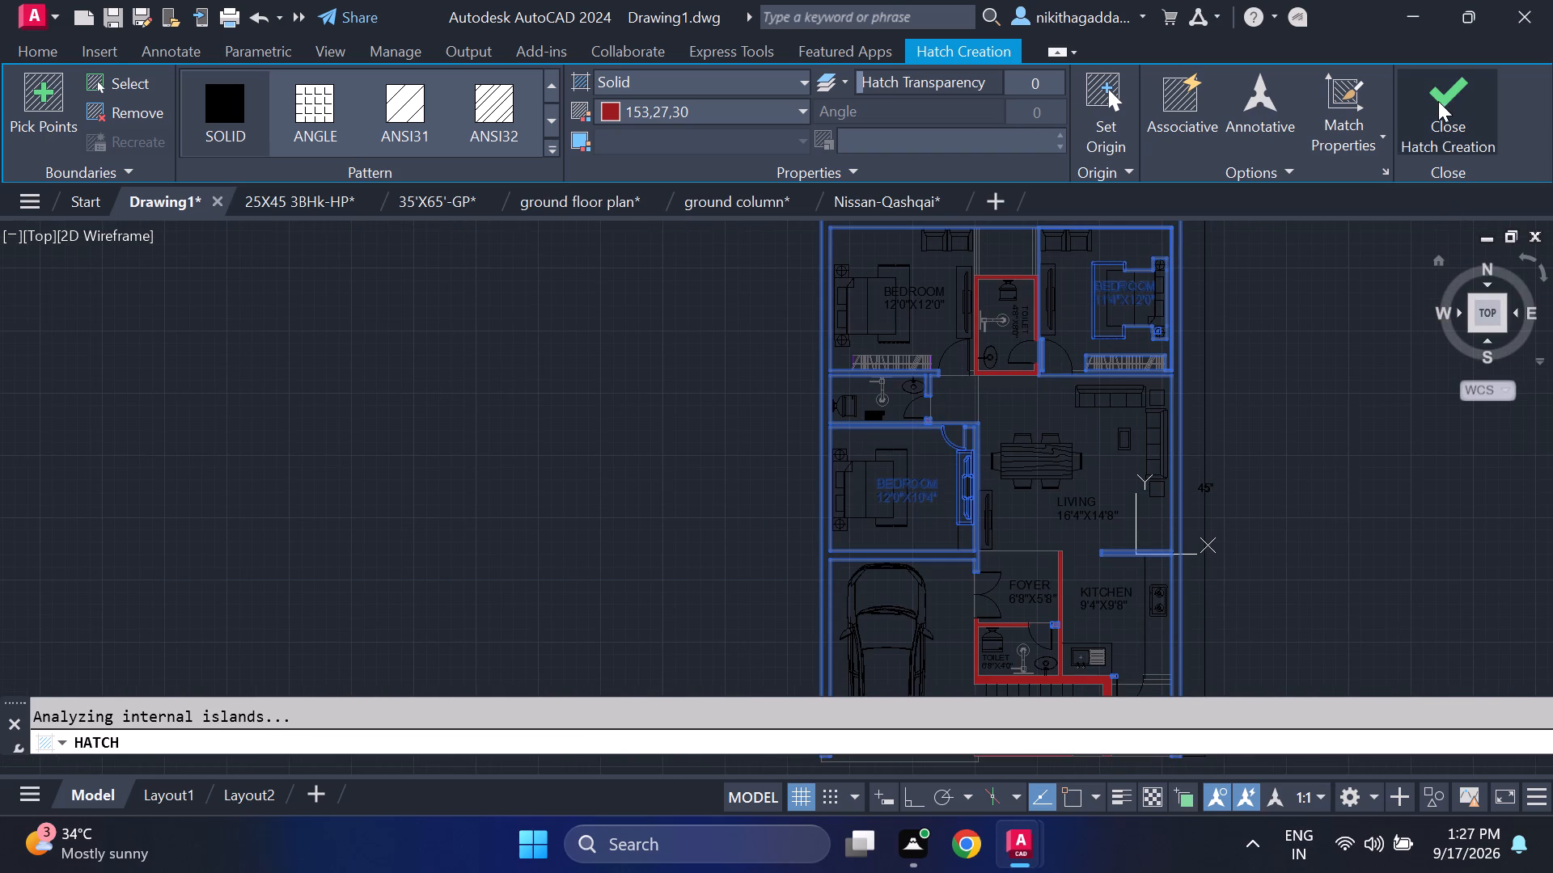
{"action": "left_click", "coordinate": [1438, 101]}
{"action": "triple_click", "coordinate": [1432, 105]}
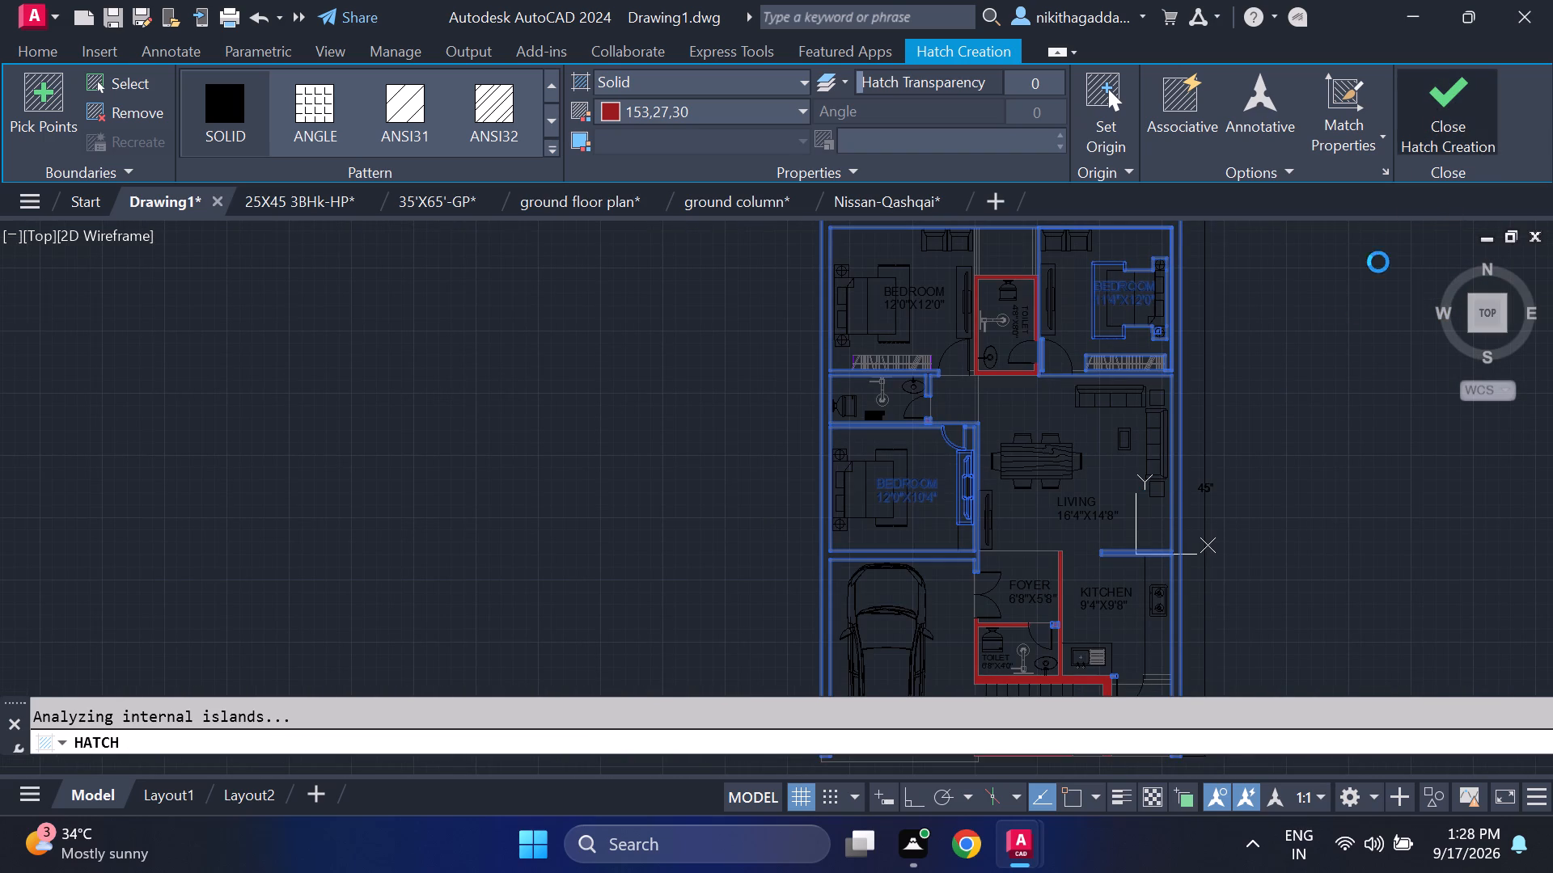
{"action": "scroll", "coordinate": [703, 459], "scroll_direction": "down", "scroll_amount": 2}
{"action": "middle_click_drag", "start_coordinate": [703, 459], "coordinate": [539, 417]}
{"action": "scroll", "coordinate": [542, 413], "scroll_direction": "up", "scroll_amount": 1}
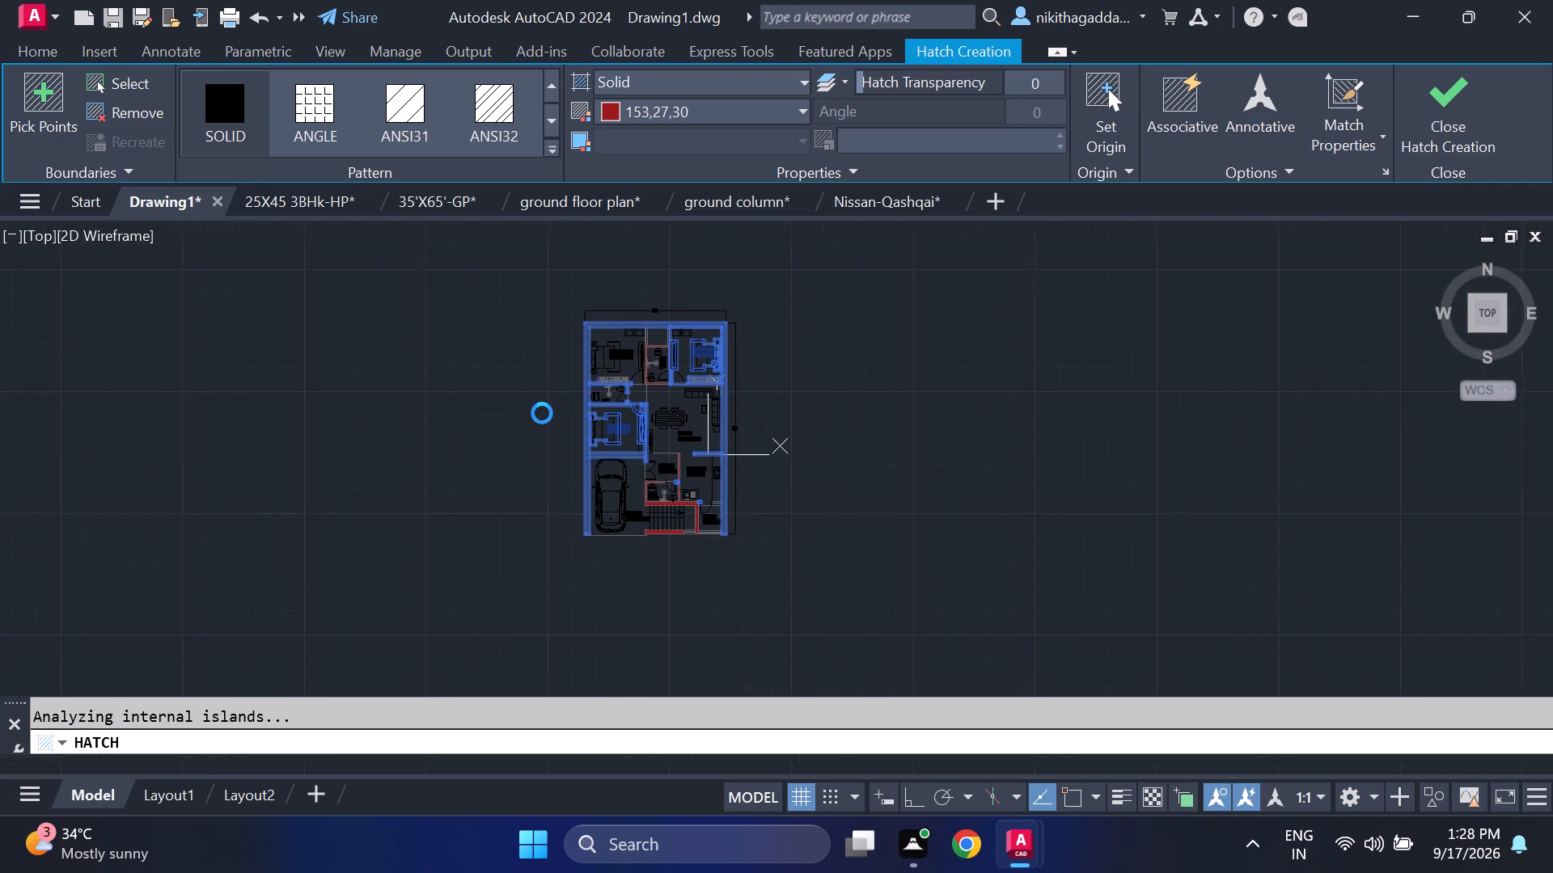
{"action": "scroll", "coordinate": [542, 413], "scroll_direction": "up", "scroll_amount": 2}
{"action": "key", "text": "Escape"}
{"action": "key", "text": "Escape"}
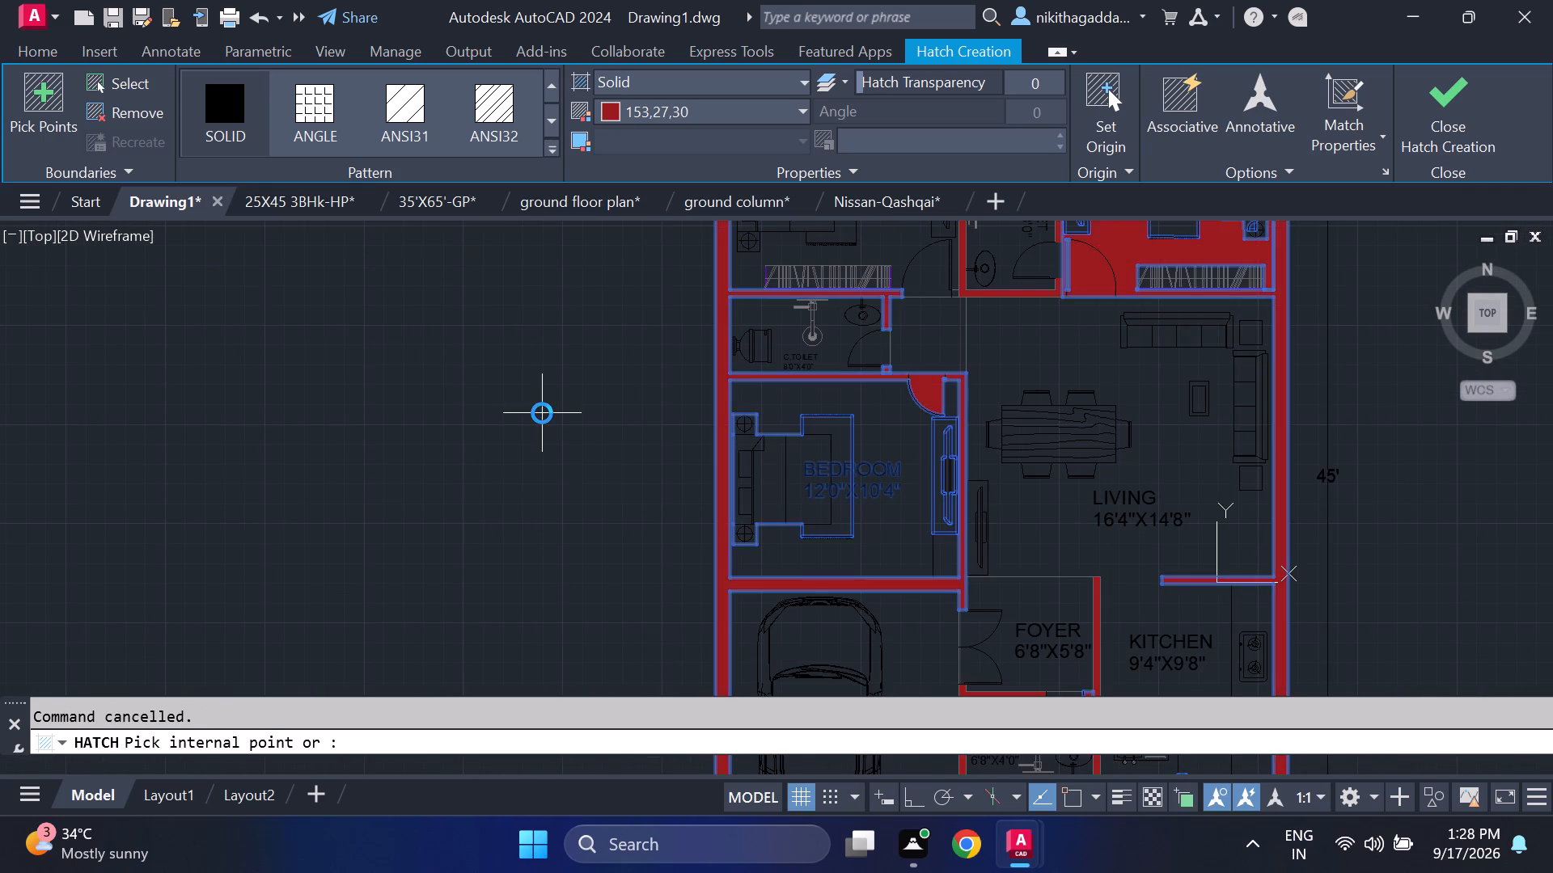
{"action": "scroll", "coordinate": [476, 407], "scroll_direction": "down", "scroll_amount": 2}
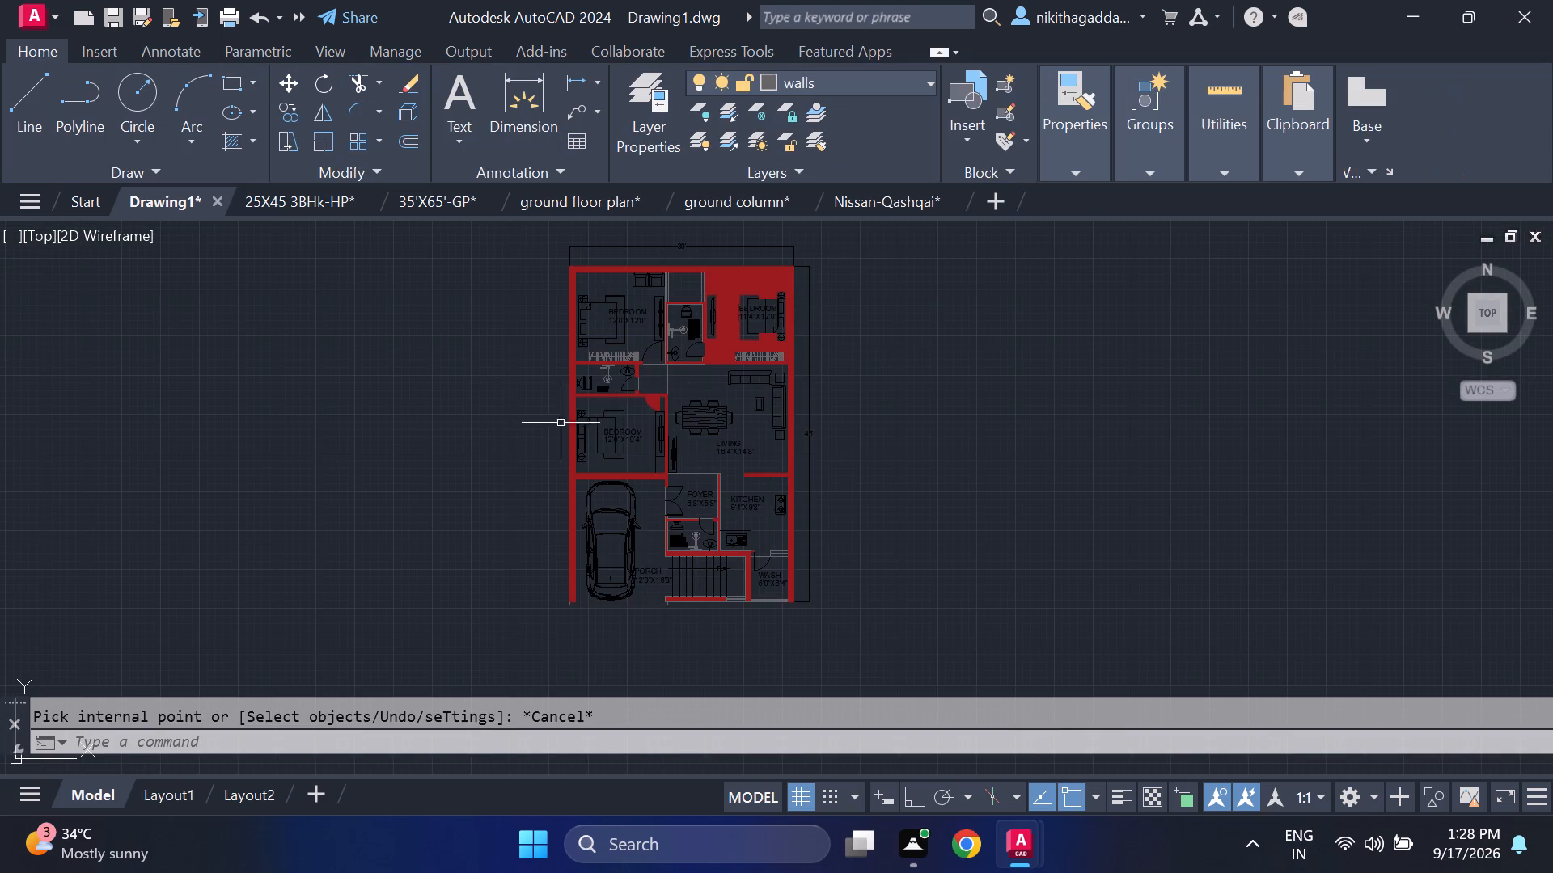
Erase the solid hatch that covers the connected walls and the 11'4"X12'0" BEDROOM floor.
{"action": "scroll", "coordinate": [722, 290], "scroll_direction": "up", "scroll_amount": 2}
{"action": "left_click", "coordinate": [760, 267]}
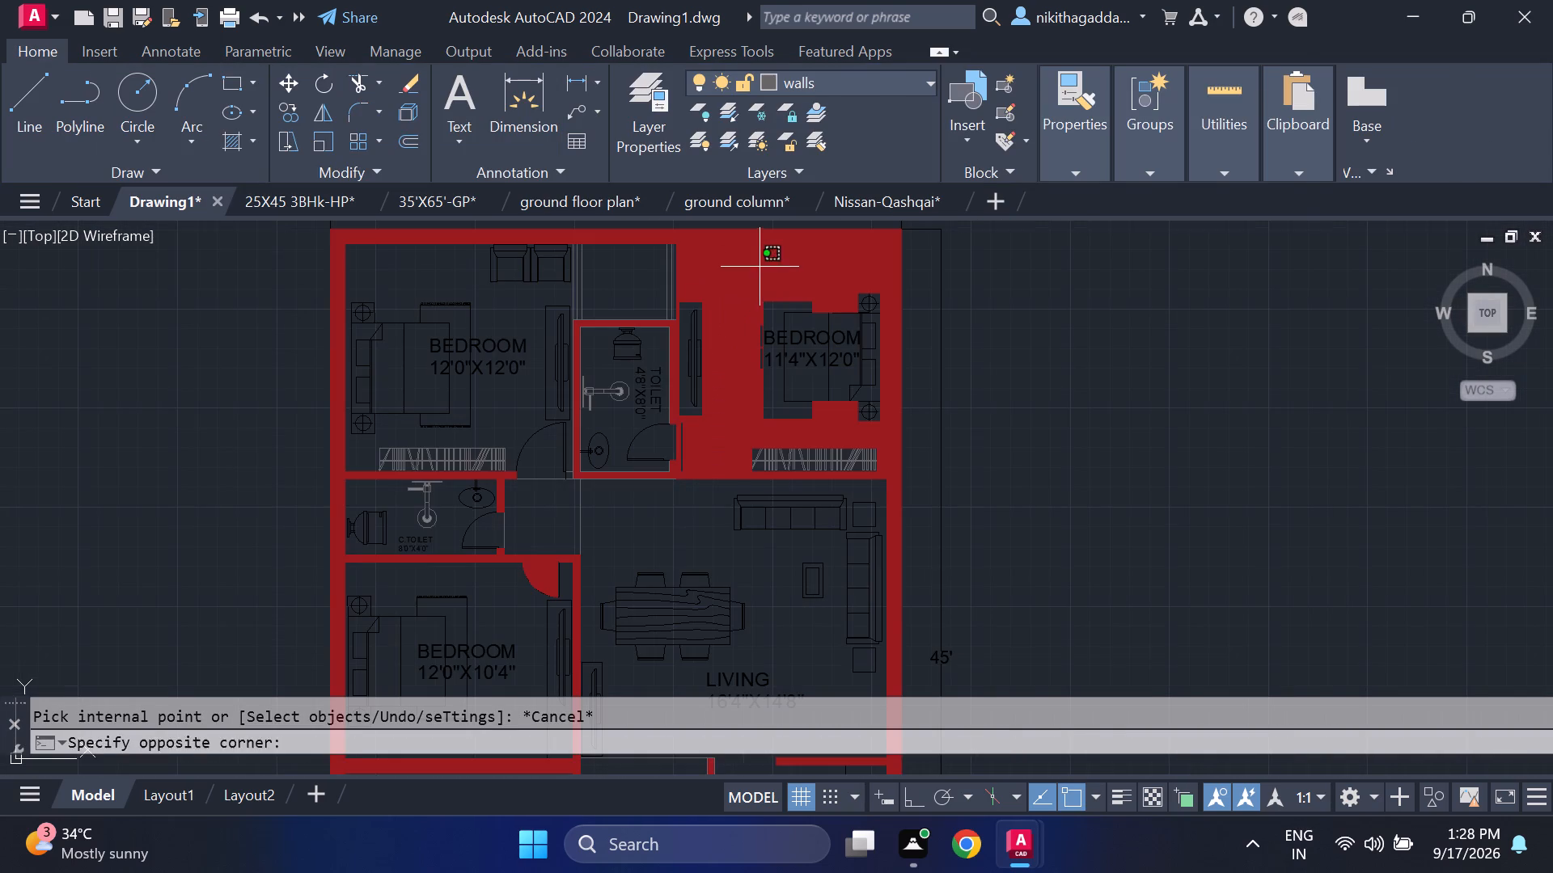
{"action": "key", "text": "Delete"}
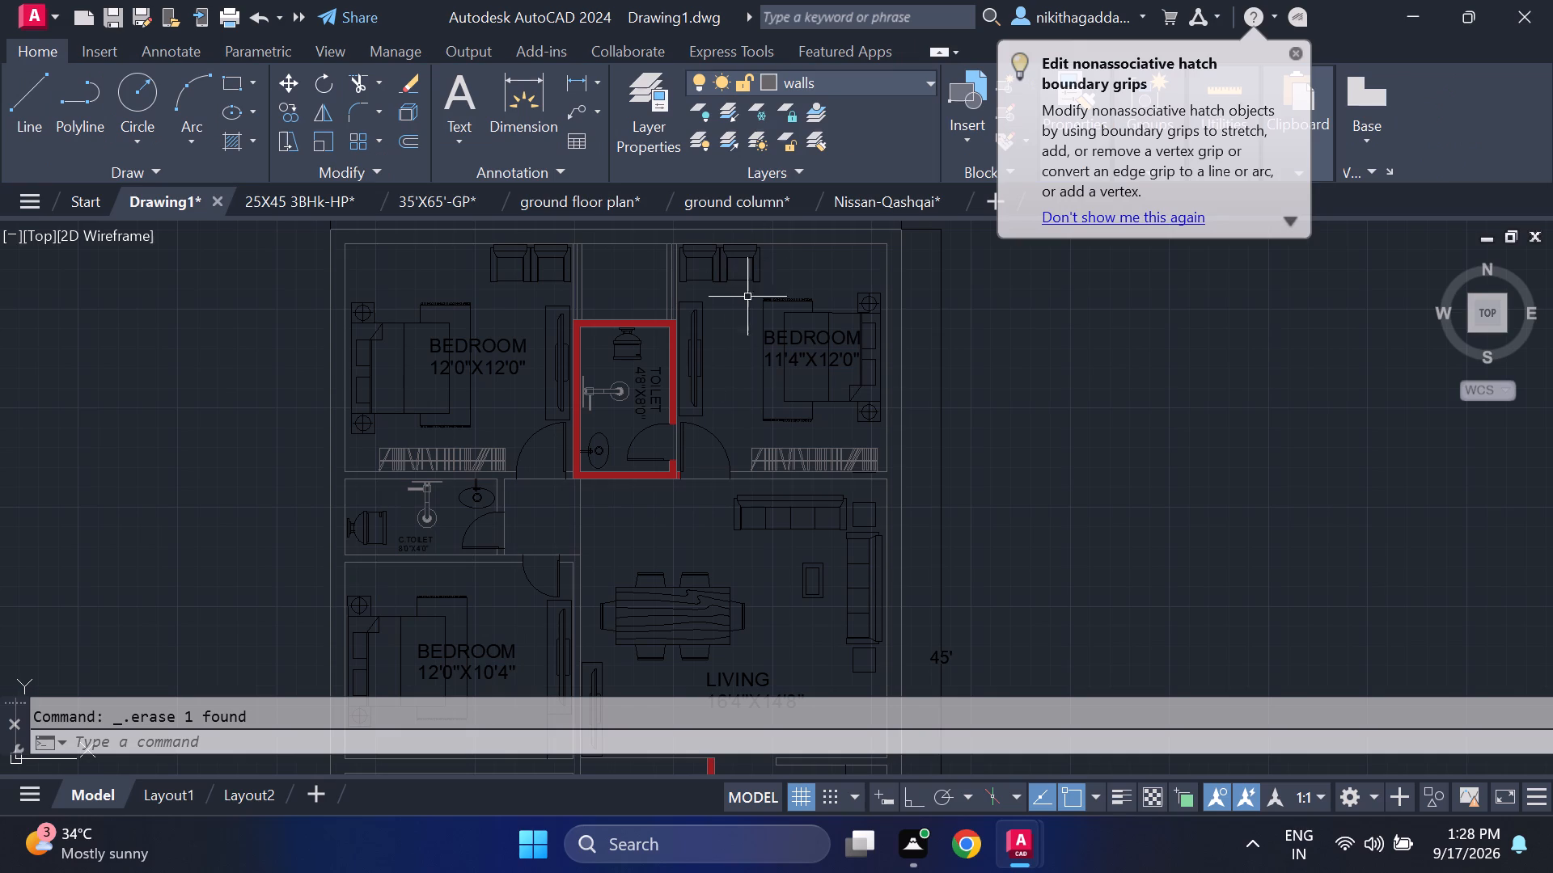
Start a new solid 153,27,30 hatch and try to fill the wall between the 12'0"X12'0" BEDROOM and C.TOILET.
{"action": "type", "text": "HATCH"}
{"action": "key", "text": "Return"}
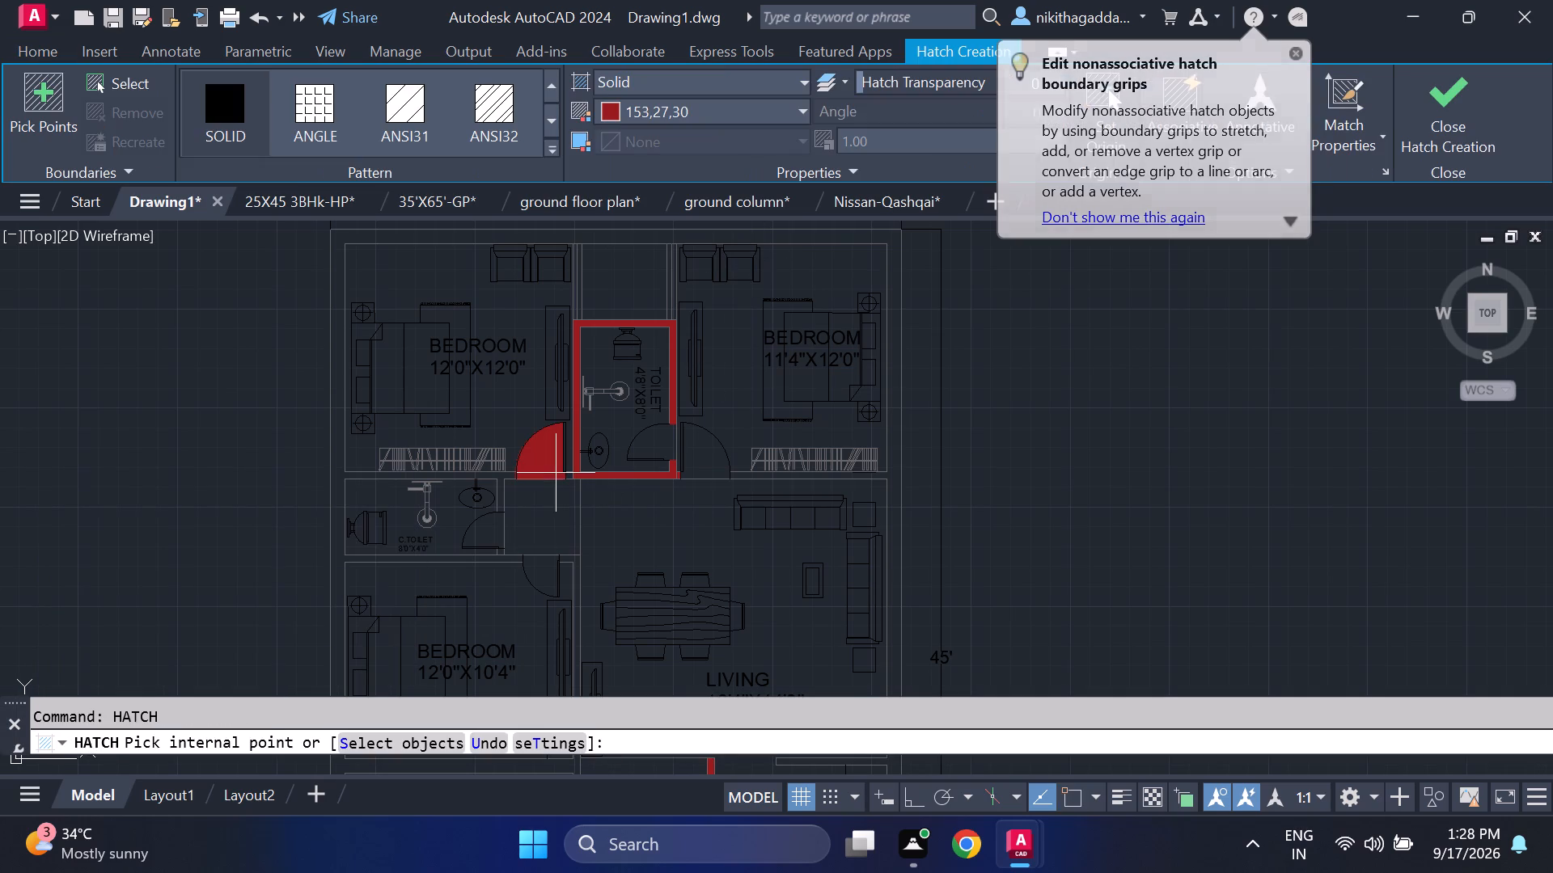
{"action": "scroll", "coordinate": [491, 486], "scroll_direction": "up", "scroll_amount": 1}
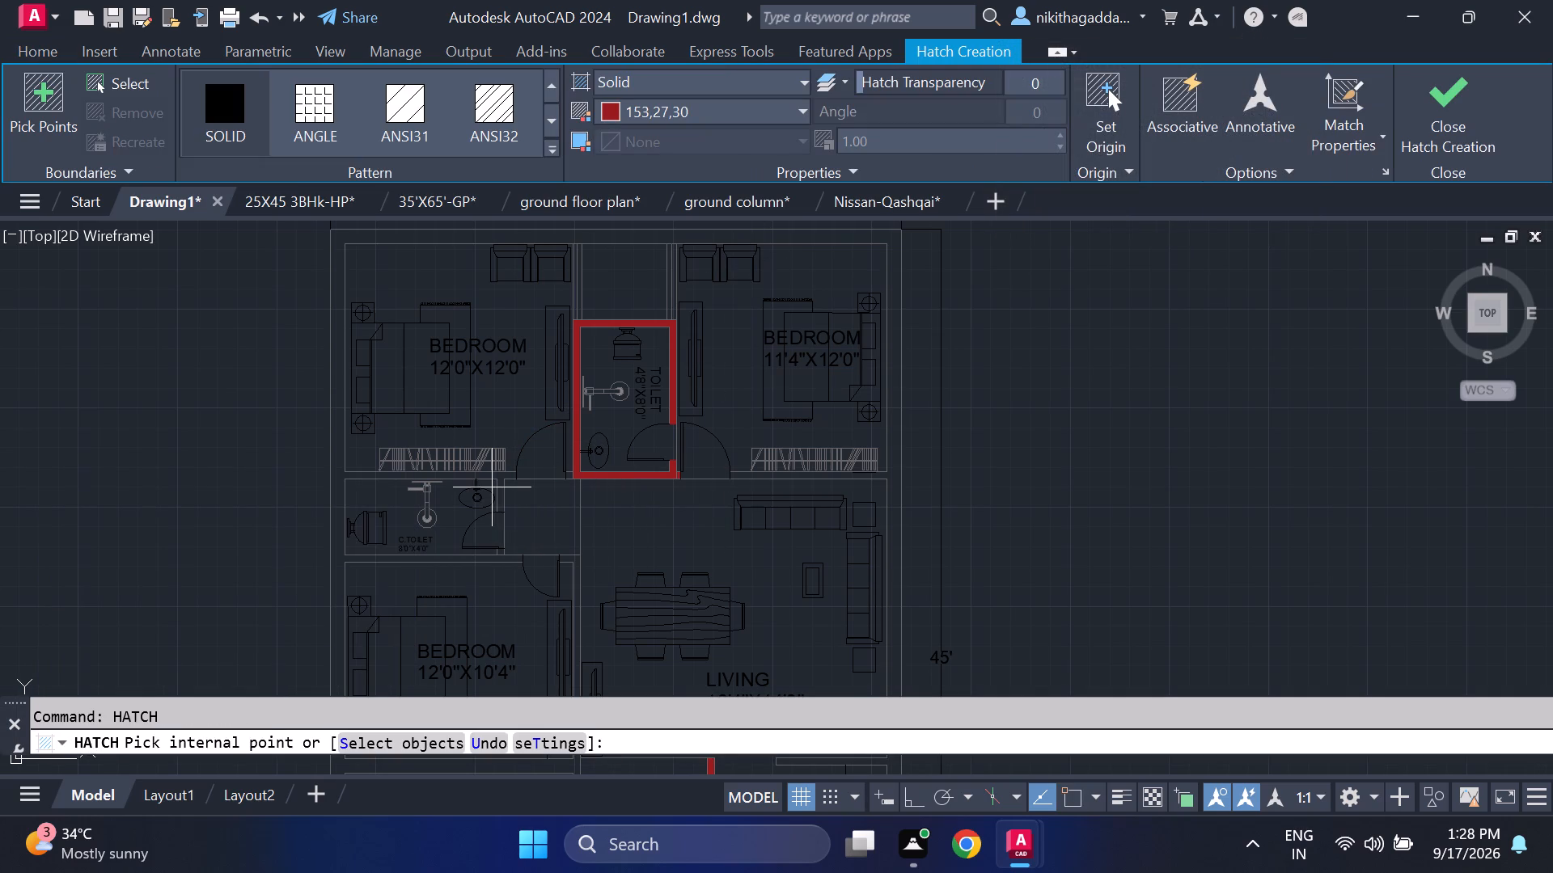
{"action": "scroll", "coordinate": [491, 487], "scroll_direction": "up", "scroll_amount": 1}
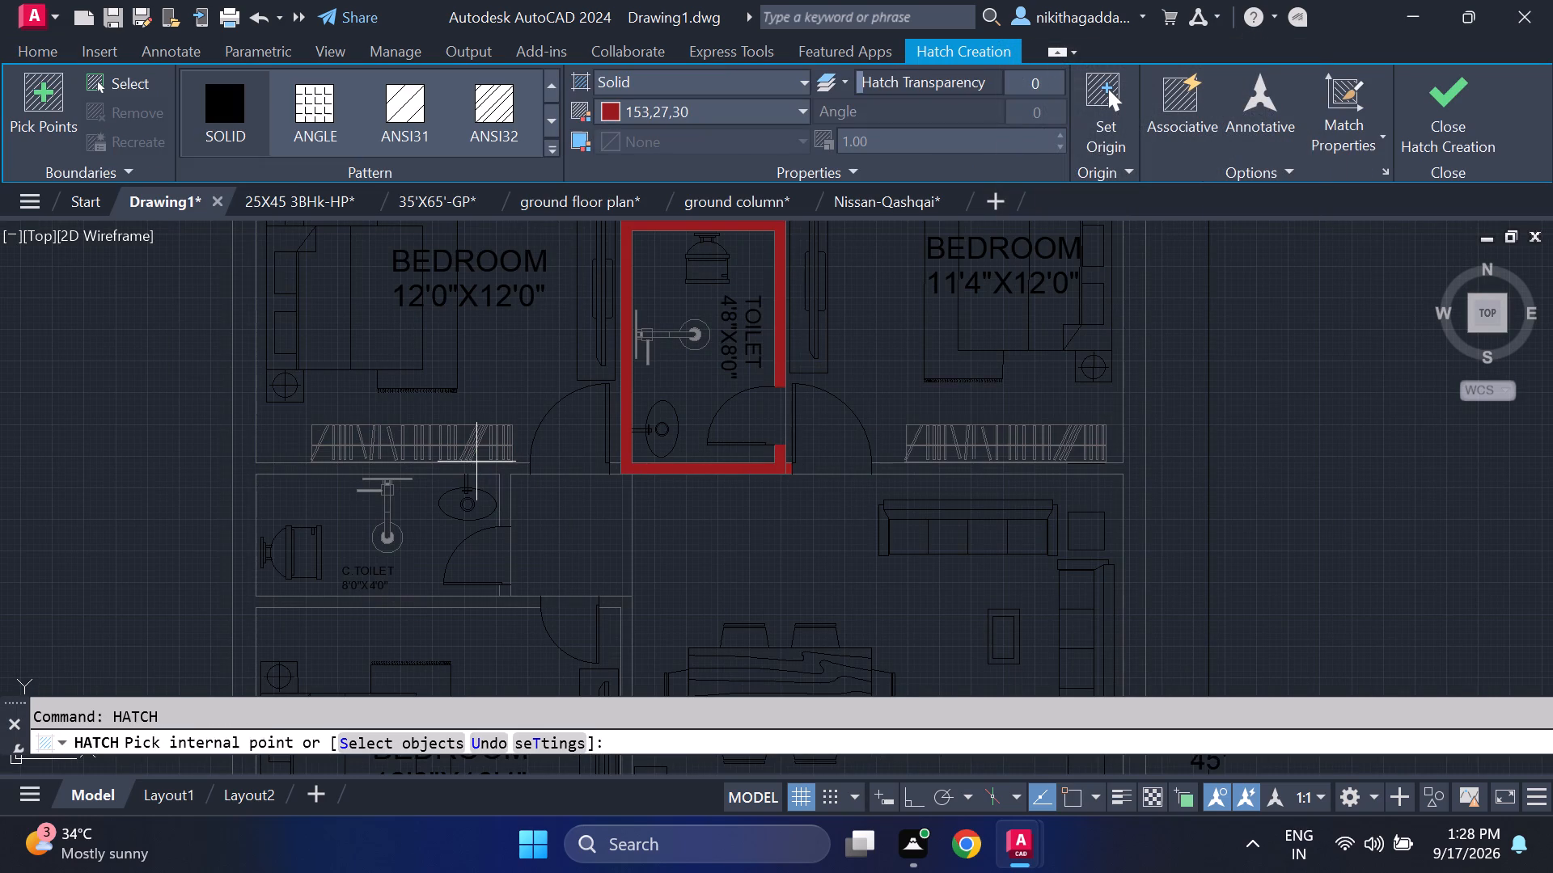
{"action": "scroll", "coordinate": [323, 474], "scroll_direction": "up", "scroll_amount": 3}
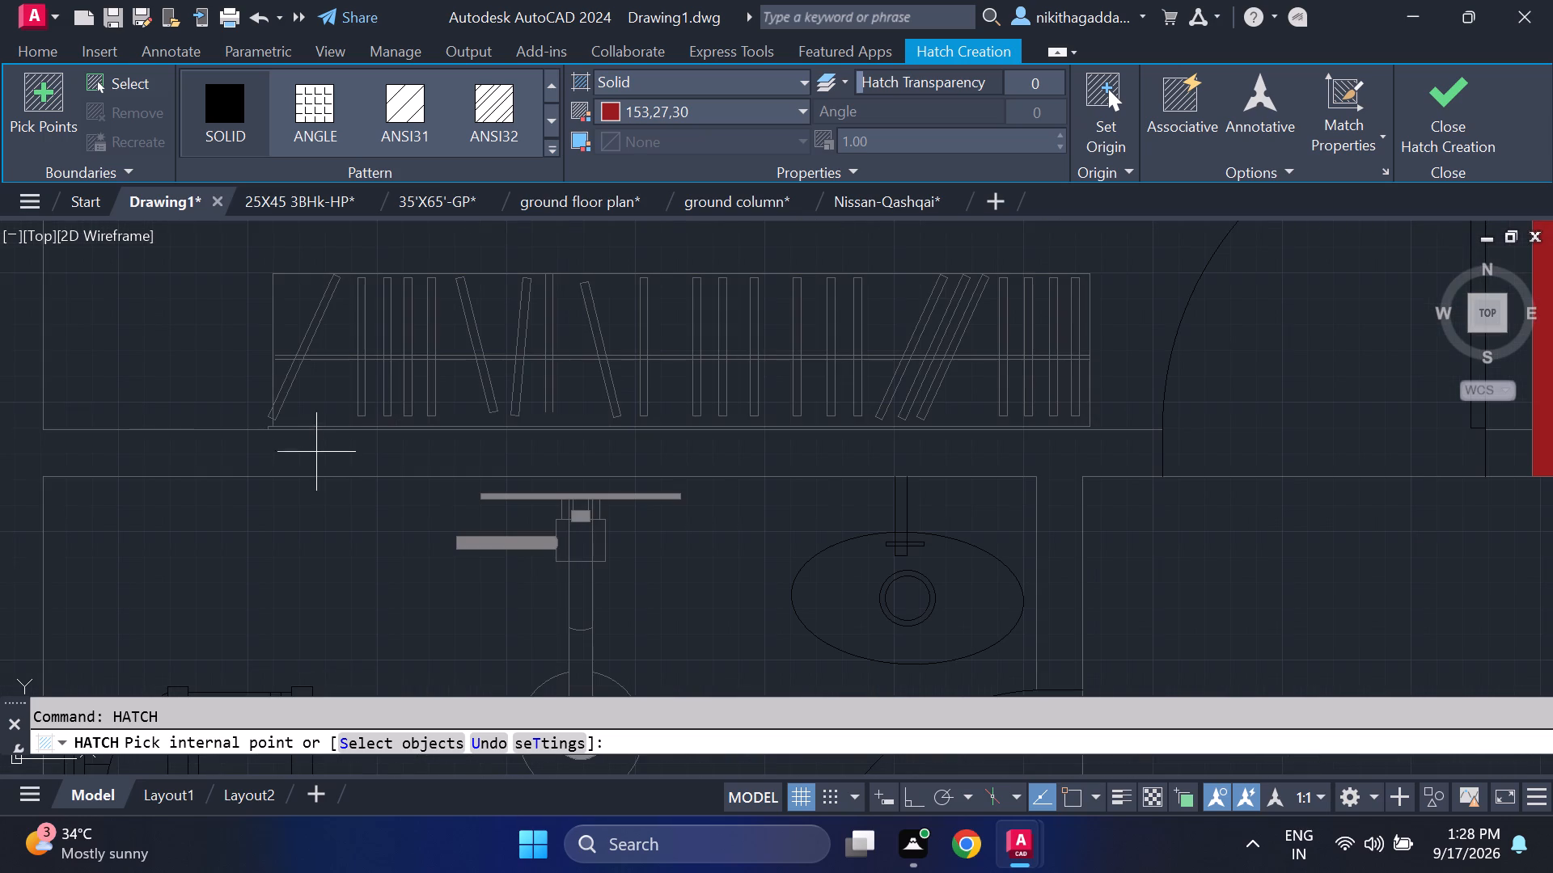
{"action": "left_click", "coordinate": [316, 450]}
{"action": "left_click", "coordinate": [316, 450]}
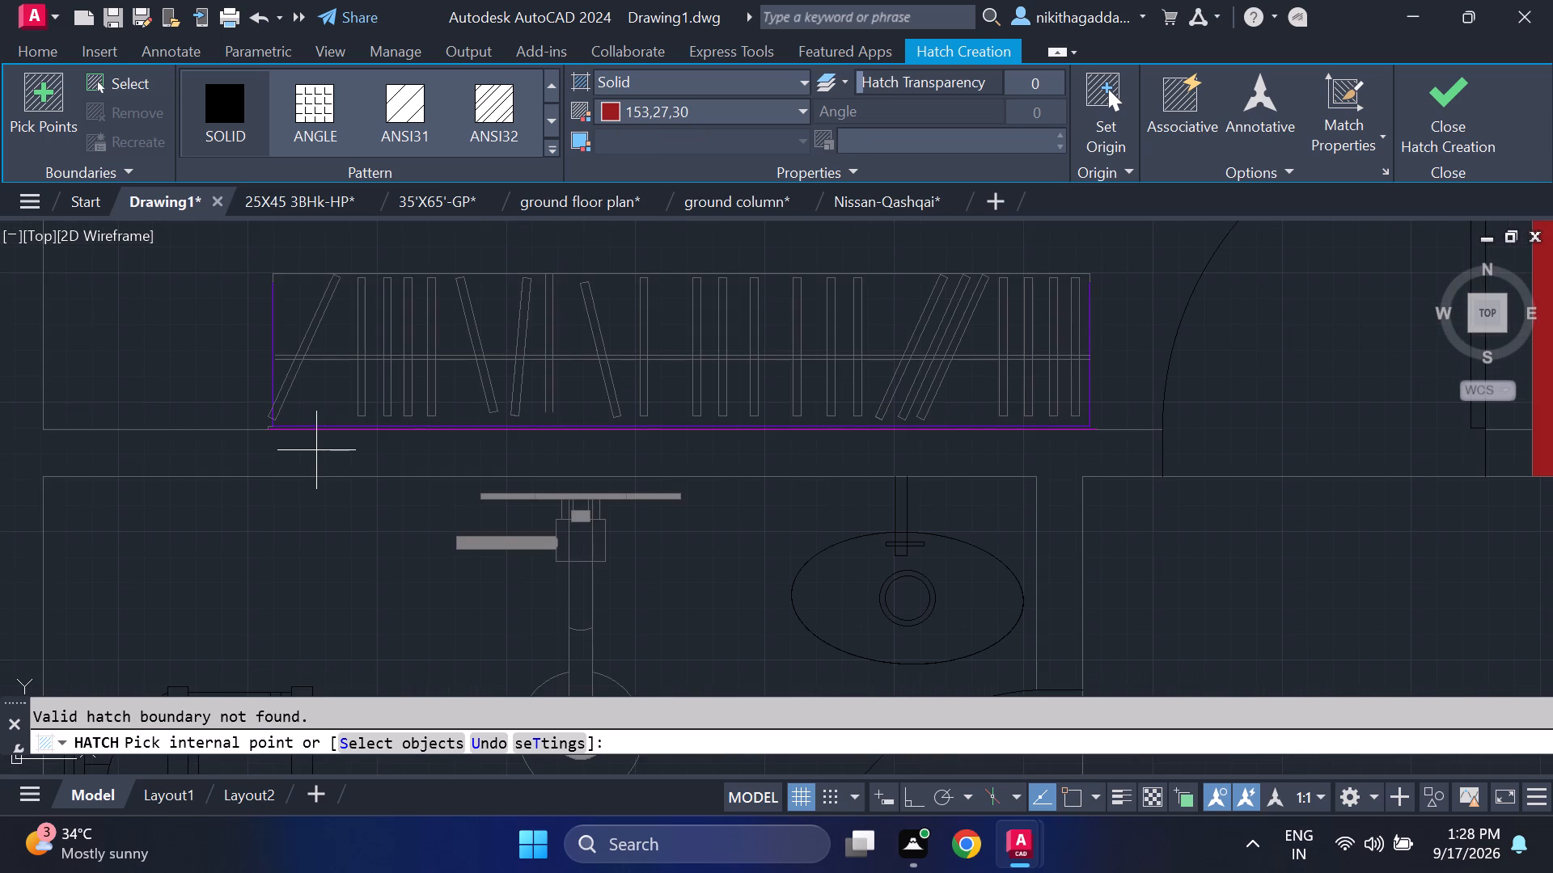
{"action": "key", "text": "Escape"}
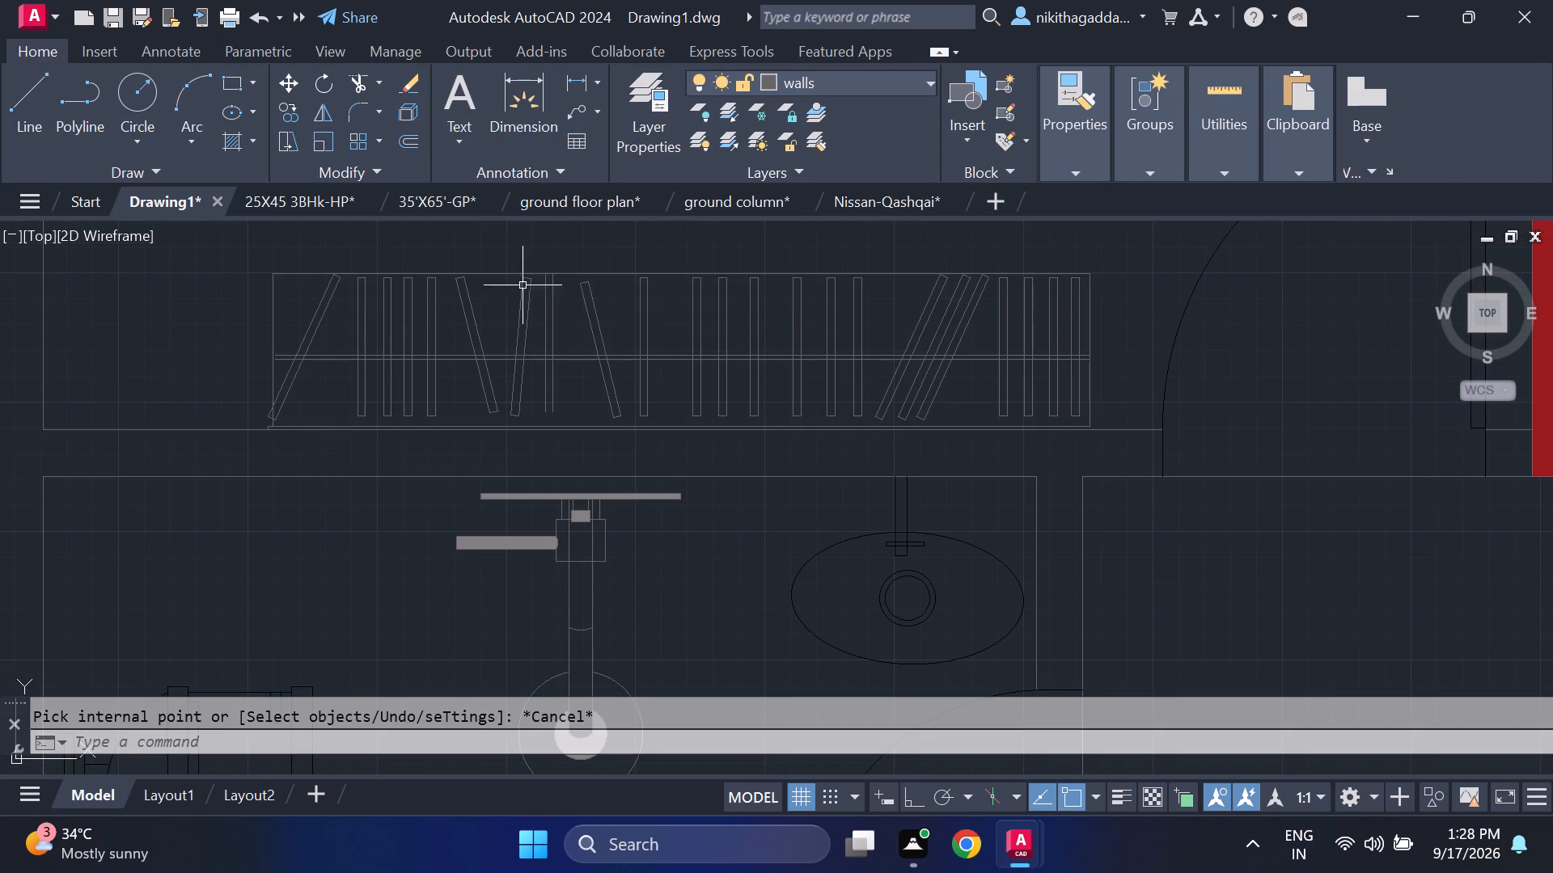
Move the closet between the bedroom and C.TOILET a short distance into the bedroom, clear of the wall line.
{"action": "left_click", "coordinate": [1100, 278]}
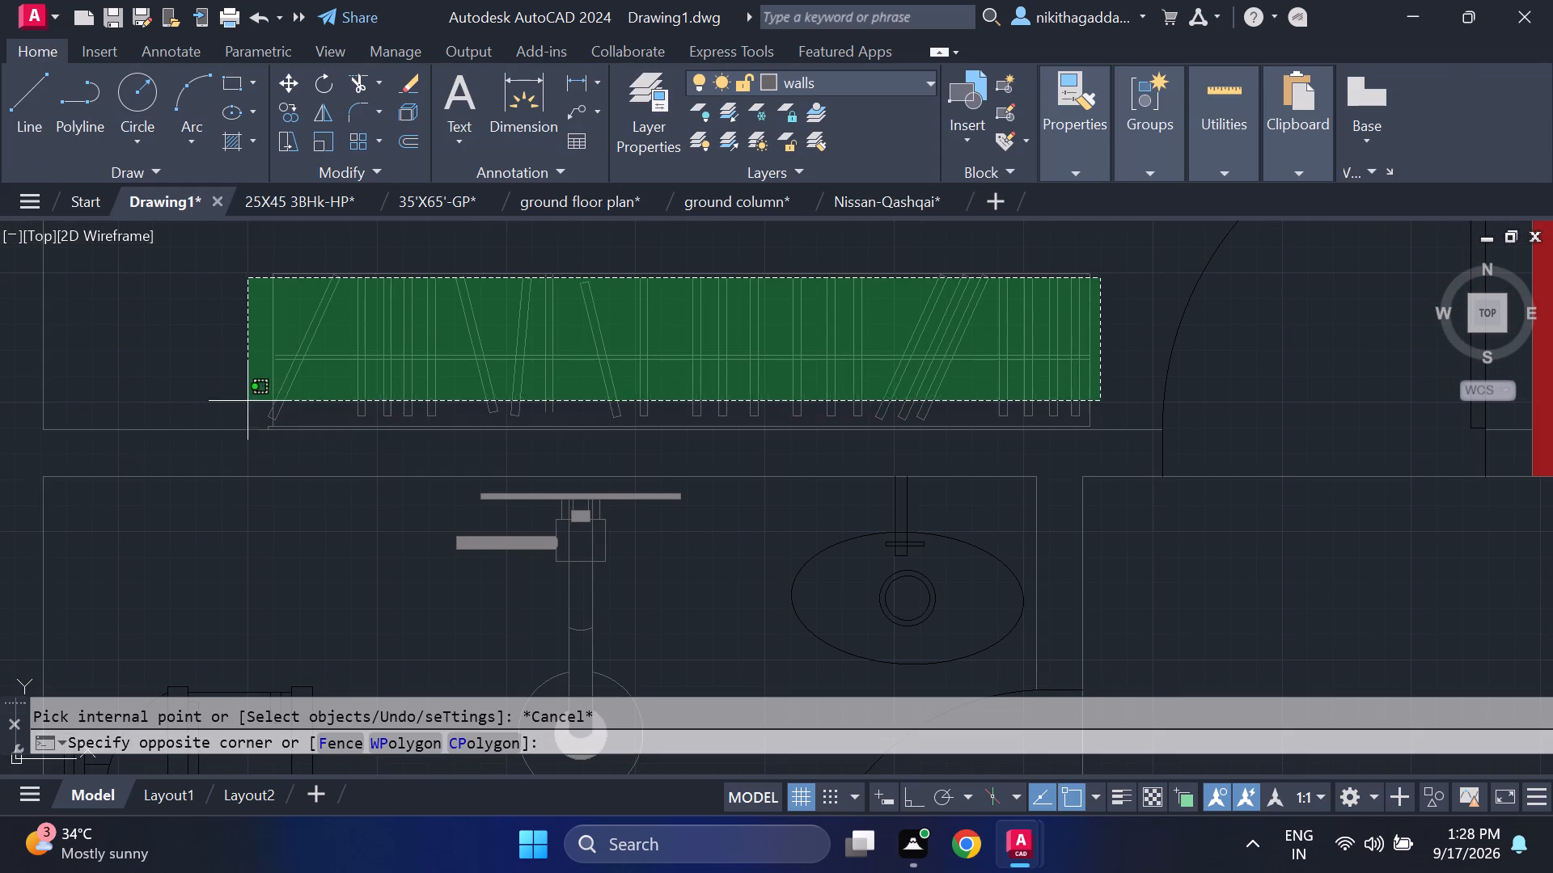
{"action": "left_click", "coordinate": [209, 407]}
{"action": "scroll", "coordinate": [311, 423], "scroll_direction": "up", "scroll_amount": 3}
{"action": "scroll", "coordinate": [350, 481], "scroll_direction": "down", "scroll_amount": 2}
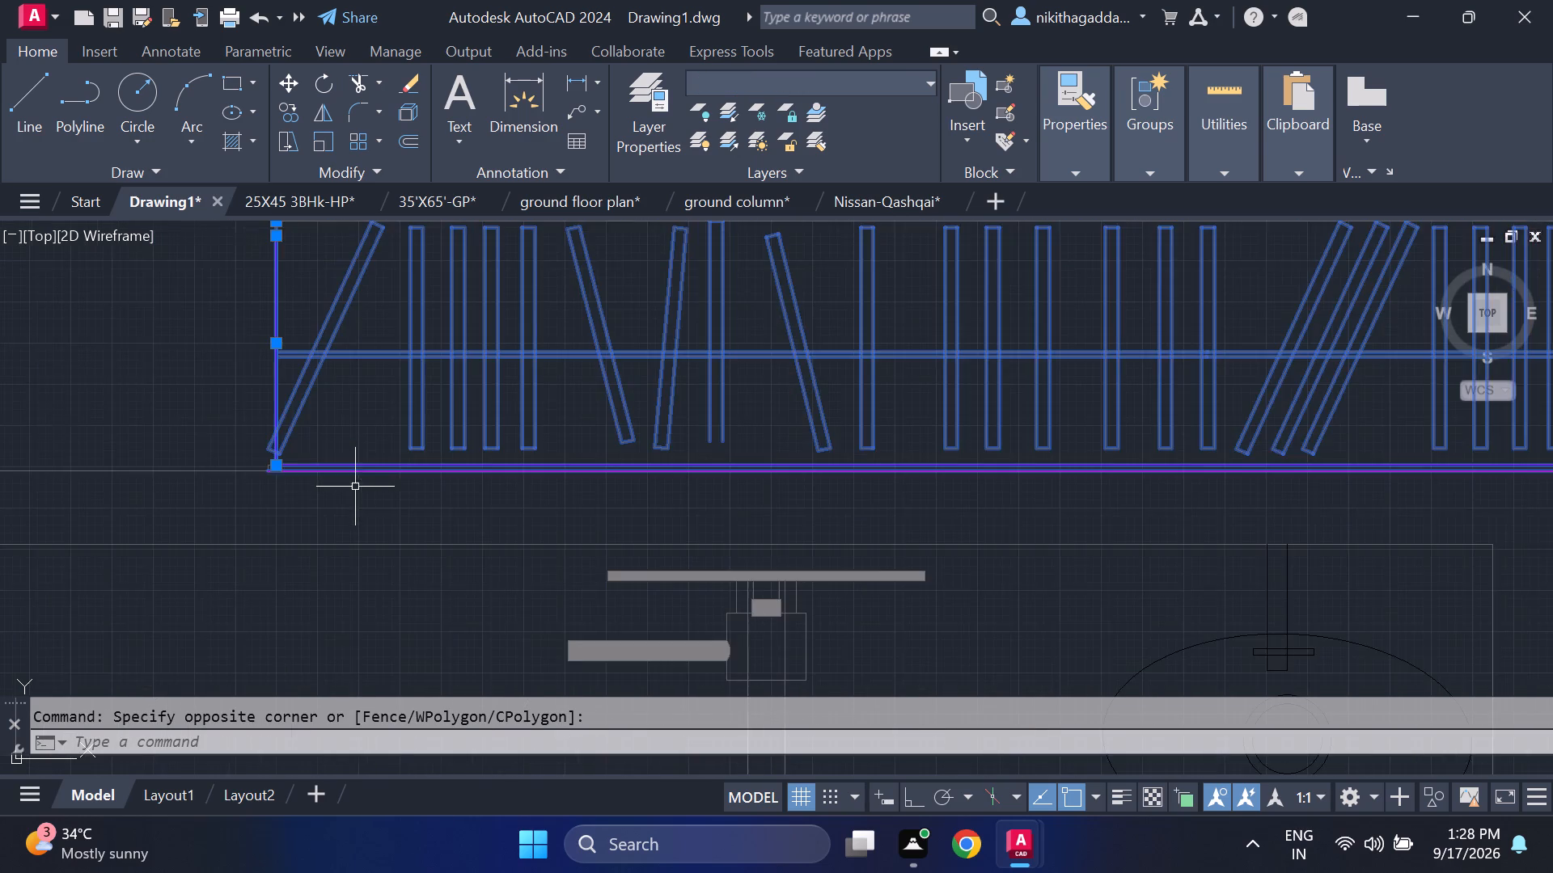
{"action": "scroll", "coordinate": [231, 445], "scroll_direction": "up", "scroll_amount": 3}
{"action": "left_click", "coordinate": [391, 511]}
{"action": "left_click", "coordinate": [352, 529]}
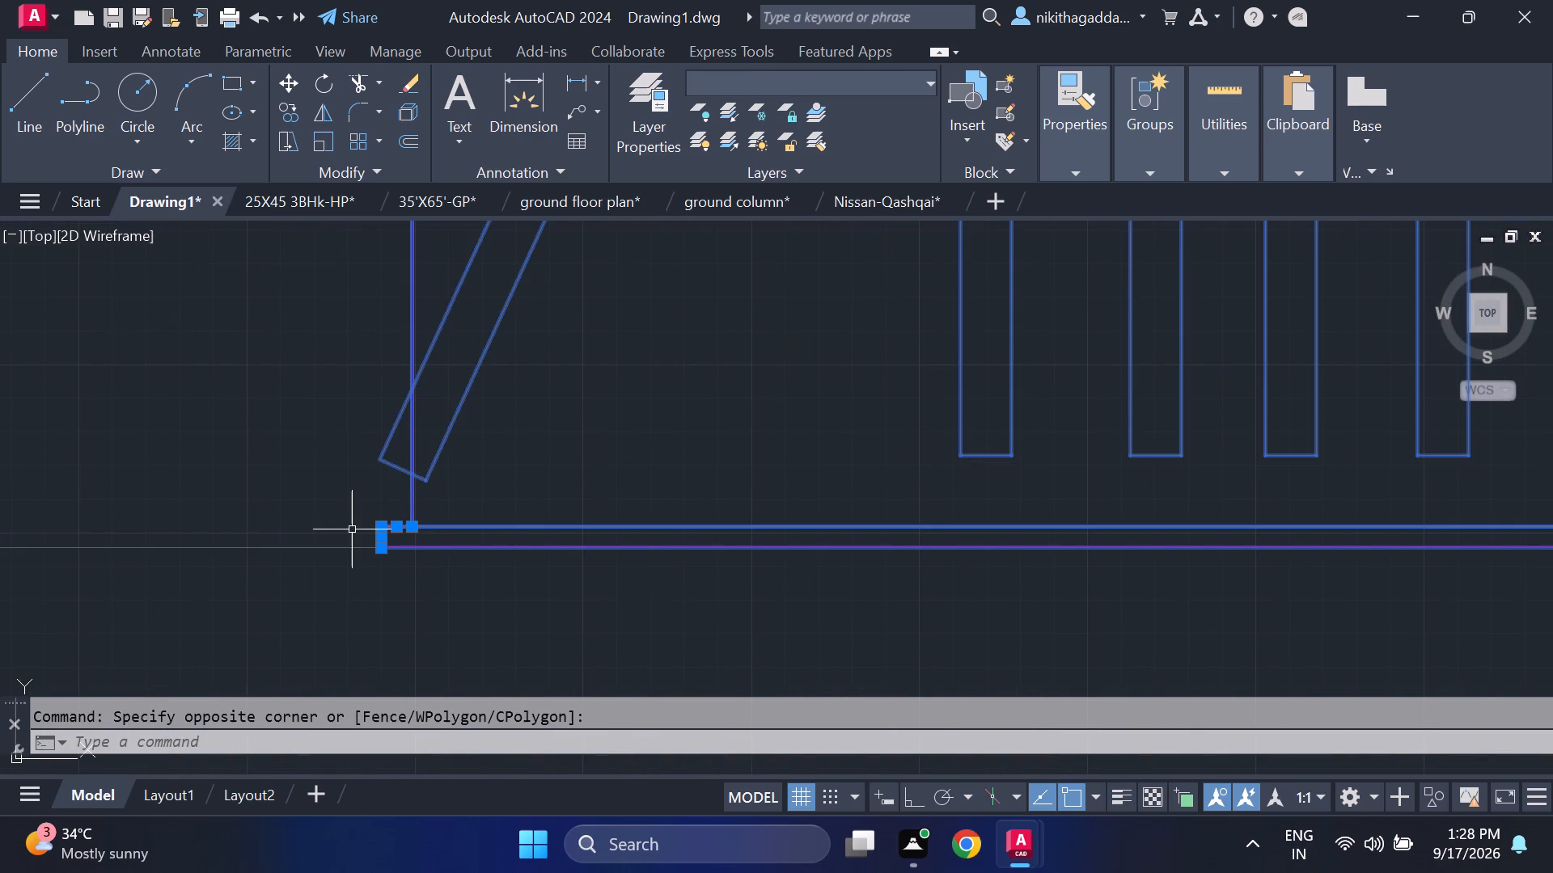
{"action": "scroll", "coordinate": [514, 484], "scroll_direction": "down", "scroll_amount": 3}
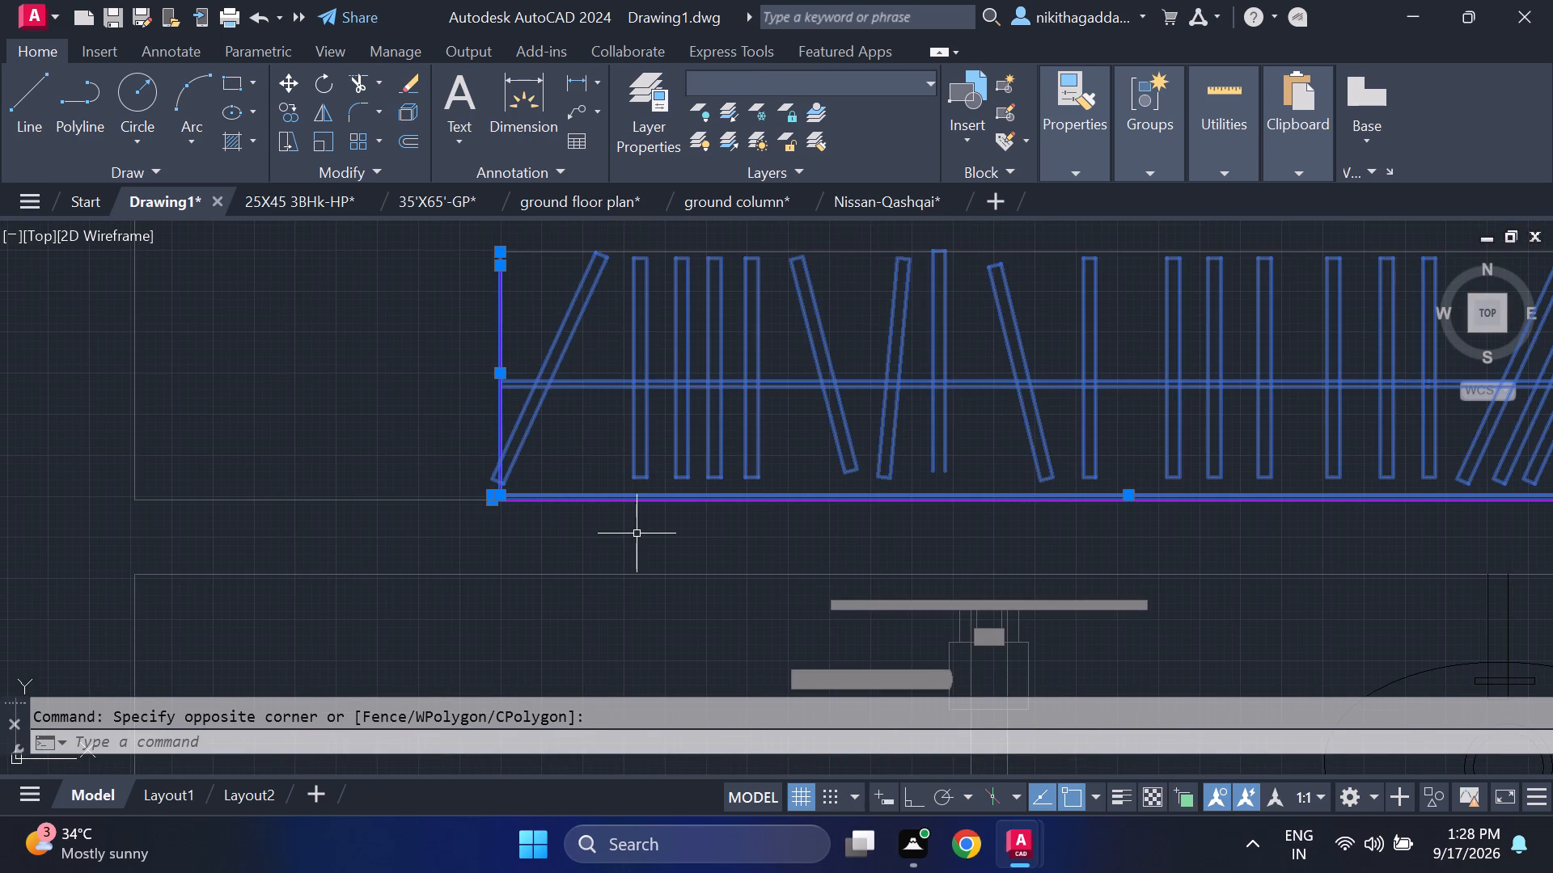
{"action": "middle_click_drag", "start_coordinate": [637, 533], "coordinate": [556, 512]}
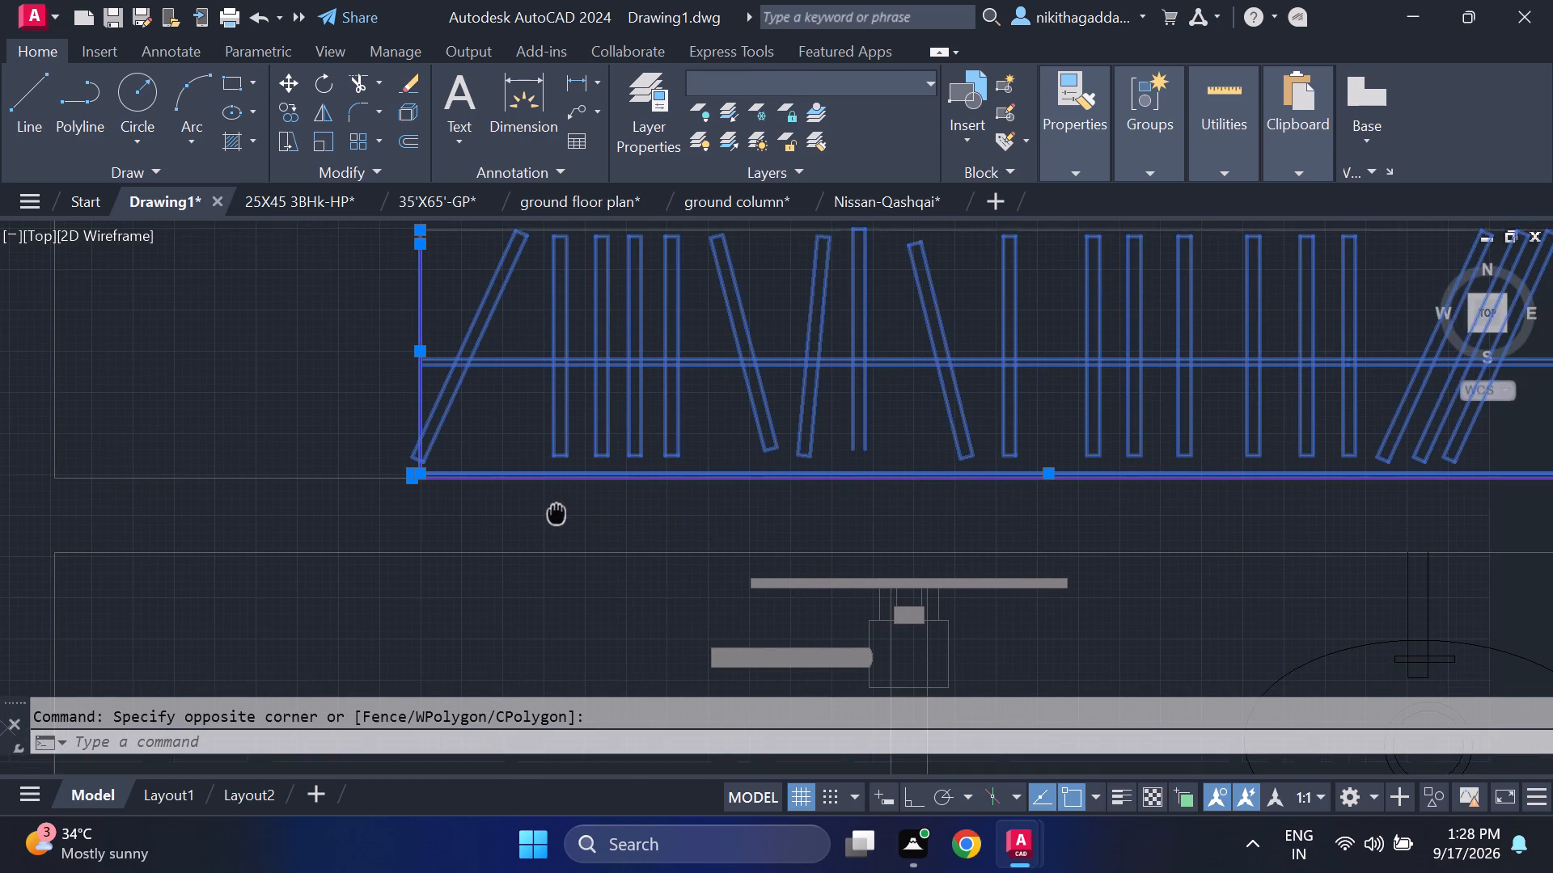
{"action": "middle_click_drag", "start_coordinate": [556, 512], "coordinate": [552, 508]}
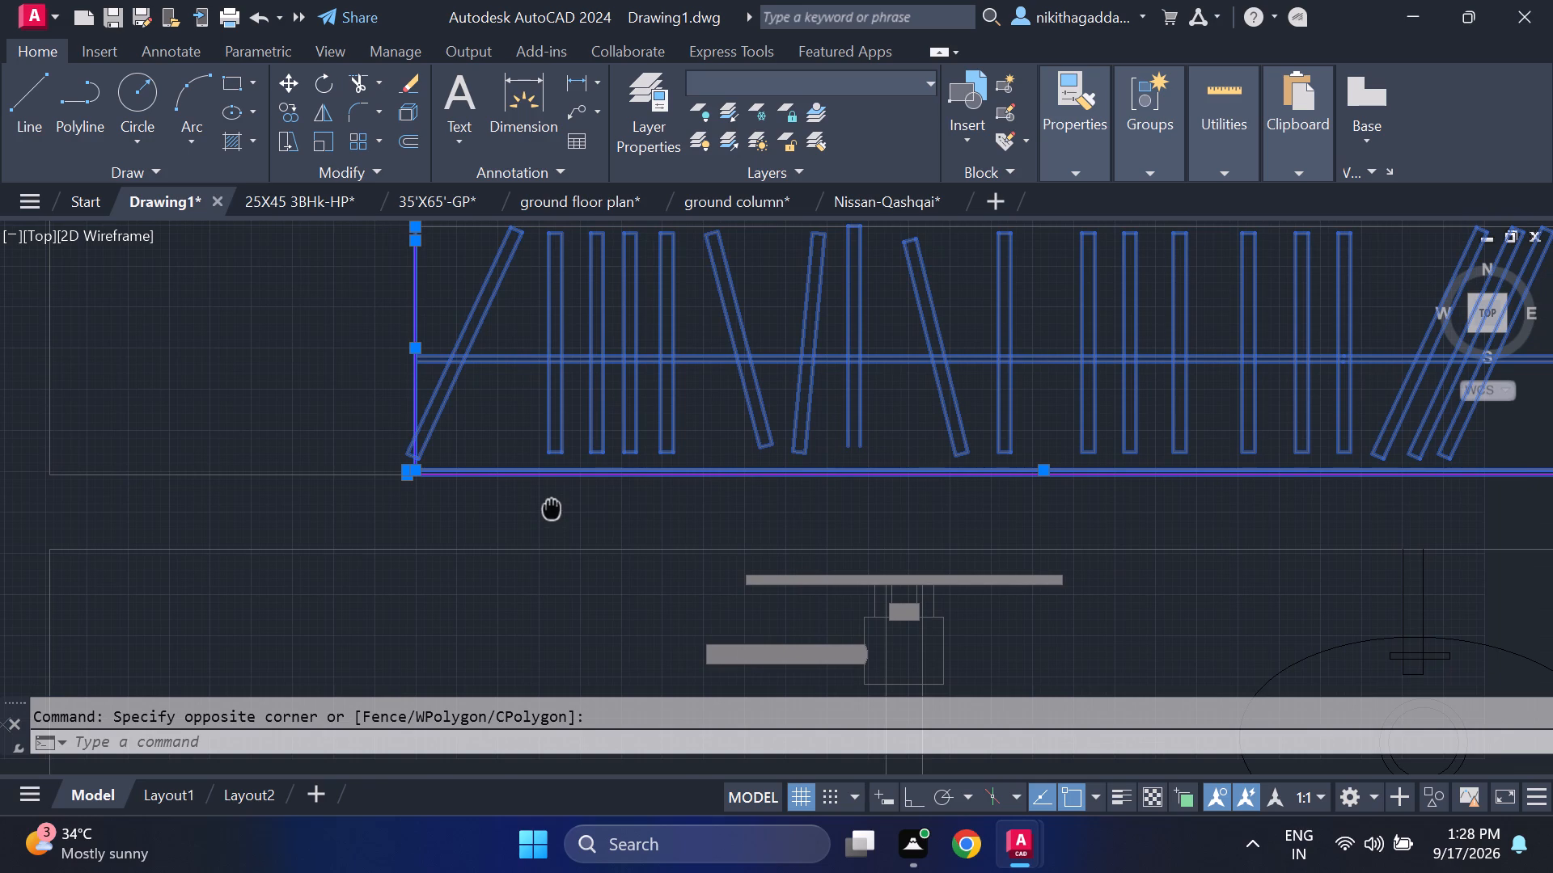
{"action": "middle_click_drag", "start_coordinate": [552, 508], "coordinate": [143, 463]}
{"action": "scroll", "coordinate": [474, 487], "scroll_direction": "down", "scroll_amount": 2}
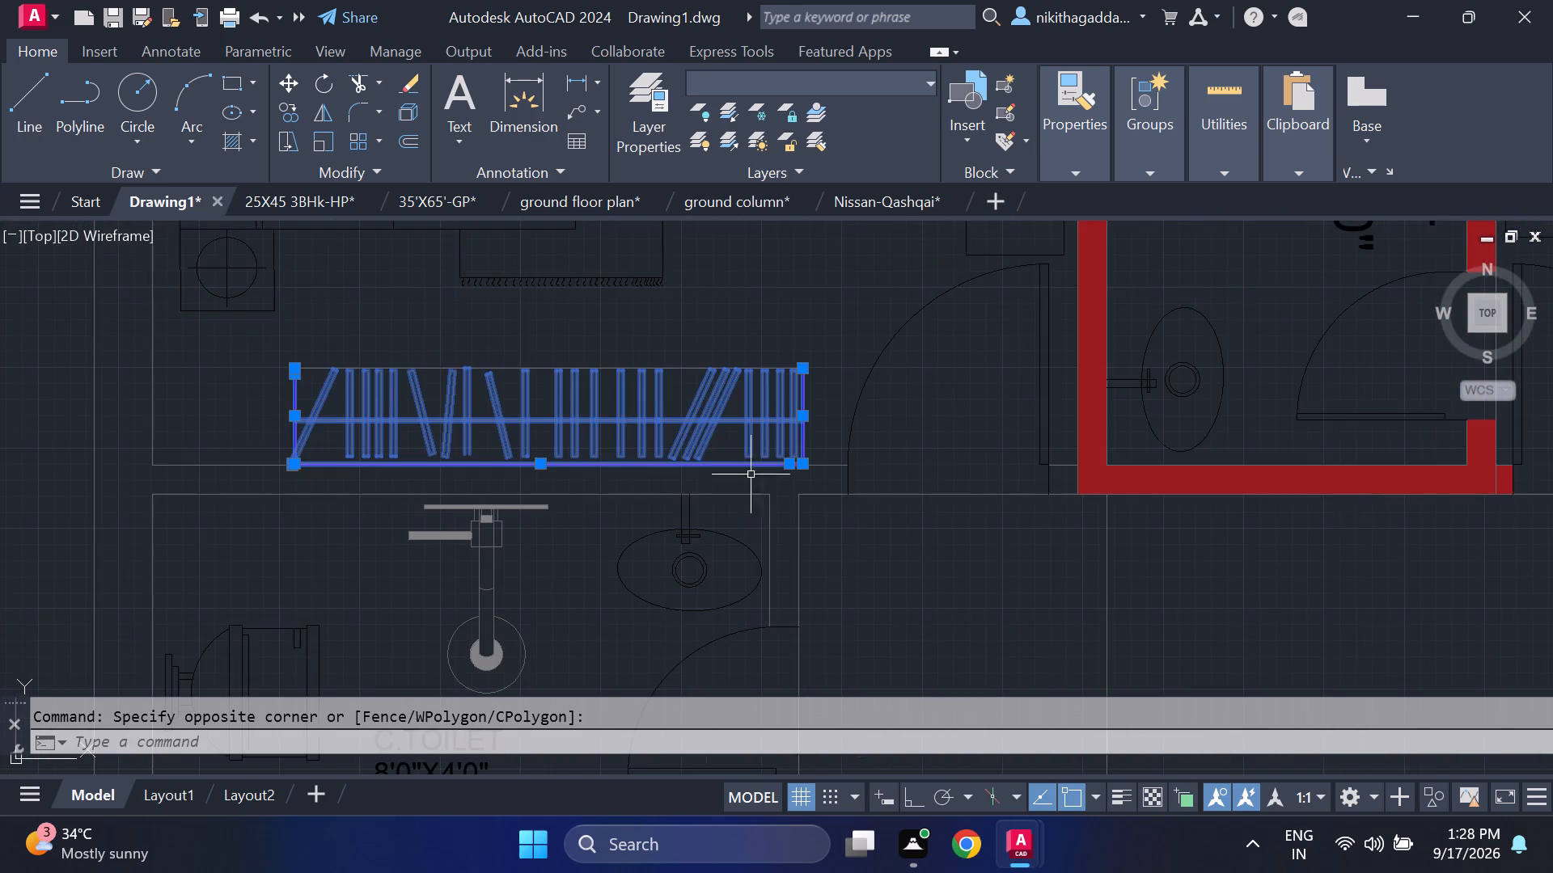
{"action": "scroll", "coordinate": [779, 447], "scroll_direction": "up", "scroll_amount": 3}
{"action": "scroll", "coordinate": [874, 495], "scroll_direction": "up", "scroll_amount": 3}
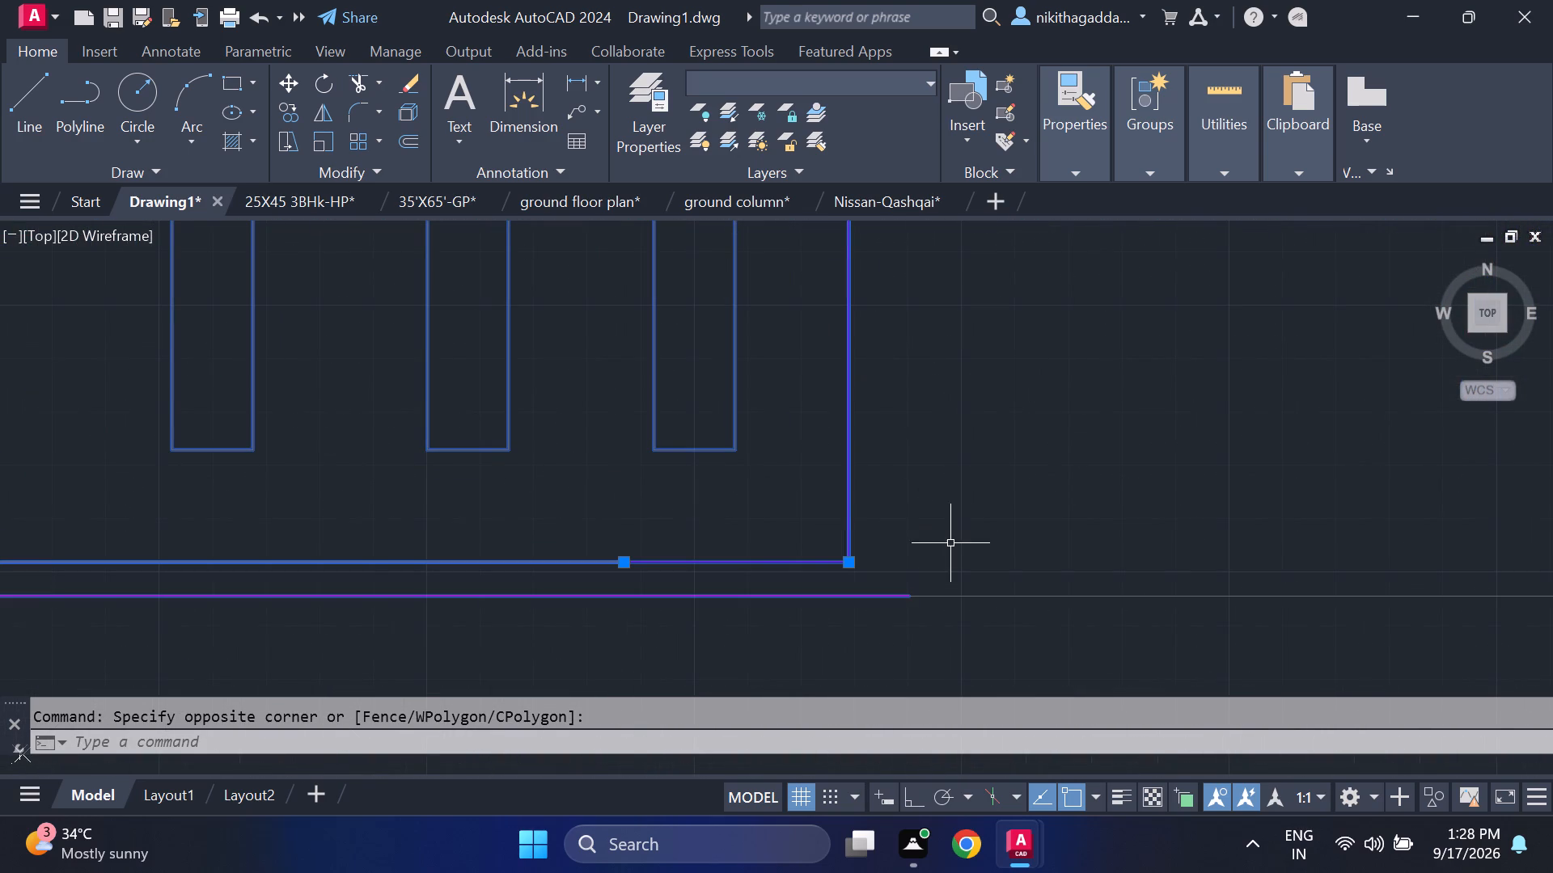
{"action": "scroll", "coordinate": [952, 544], "scroll_direction": "down", "scroll_amount": 3}
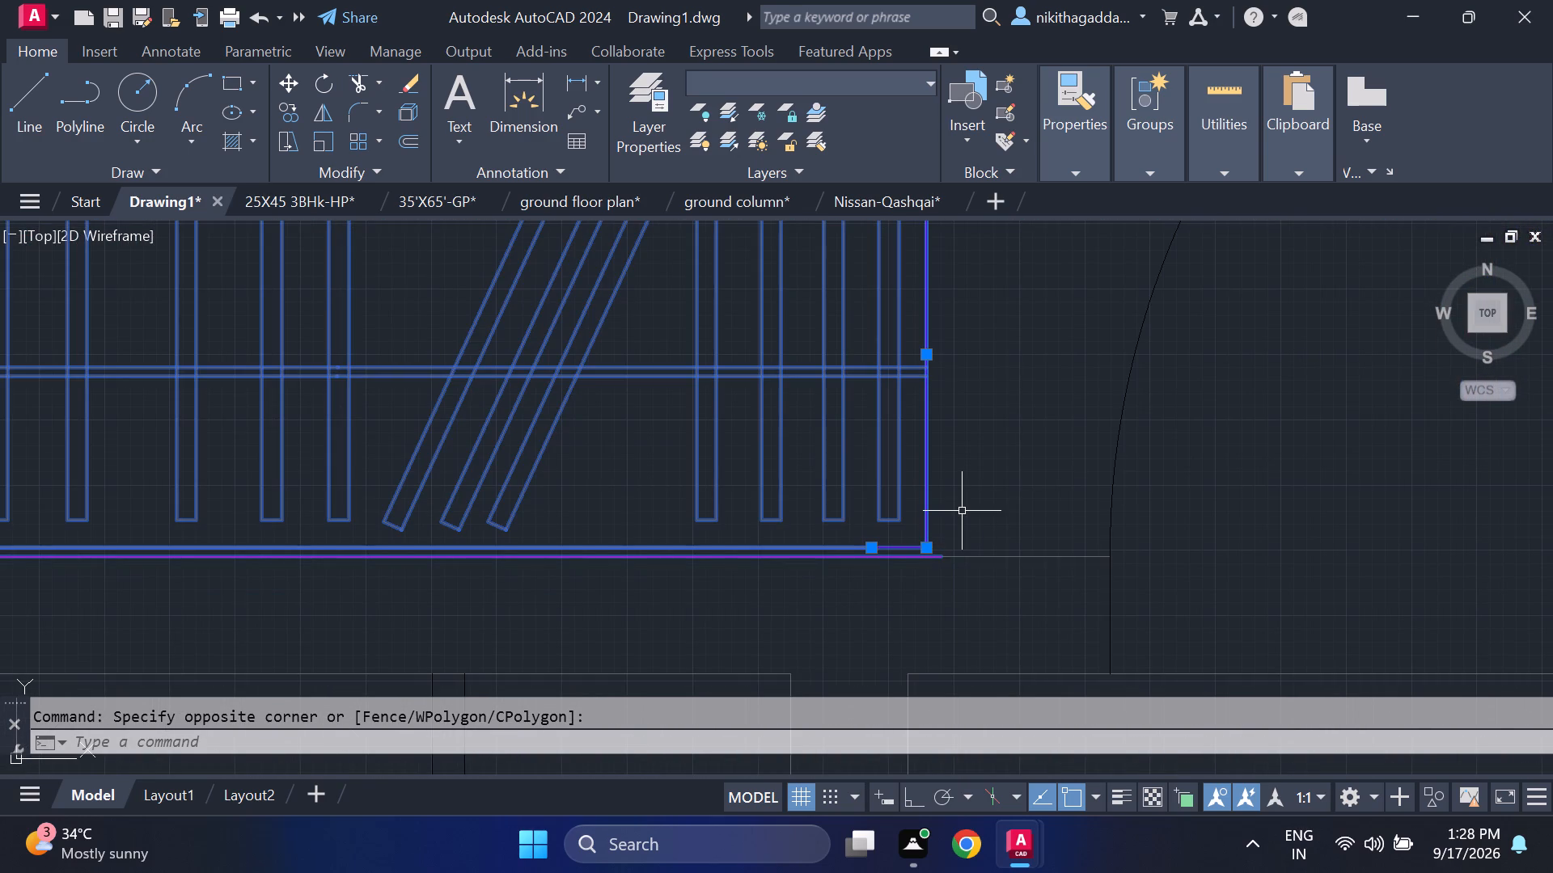
{"action": "key", "text": "m"}
{"action": "key", "text": "Return"}
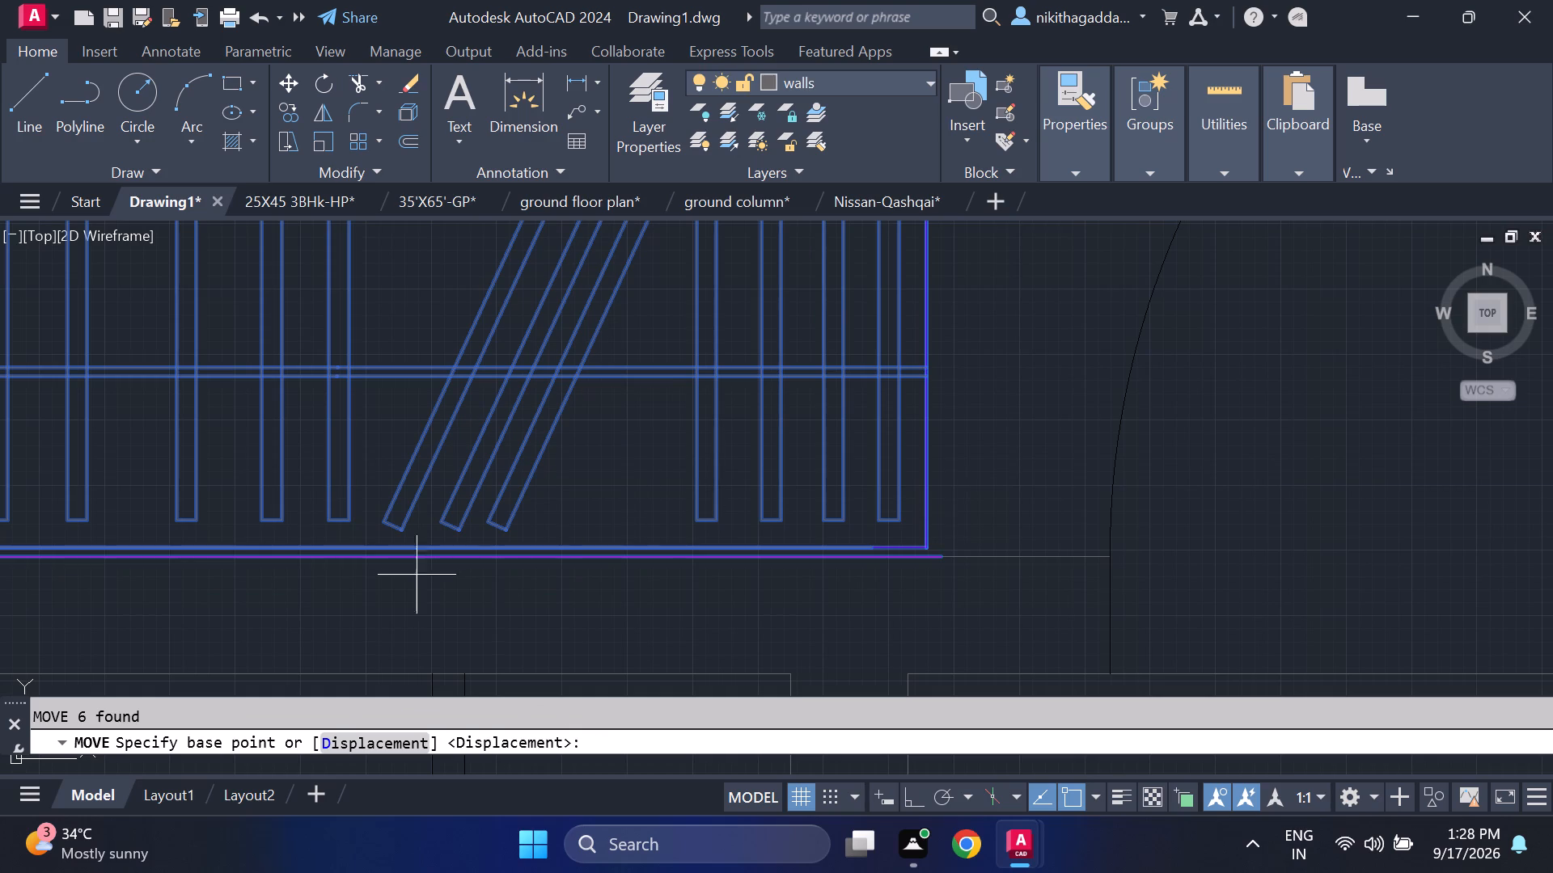
{"action": "scroll", "coordinate": [408, 572], "scroll_direction": "down", "scroll_amount": 2}
{"action": "middle_click_drag", "start_coordinate": [367, 566], "coordinate": [894, 506]}
{"action": "scroll", "coordinate": [631, 531], "scroll_direction": "up", "scroll_amount": 2}
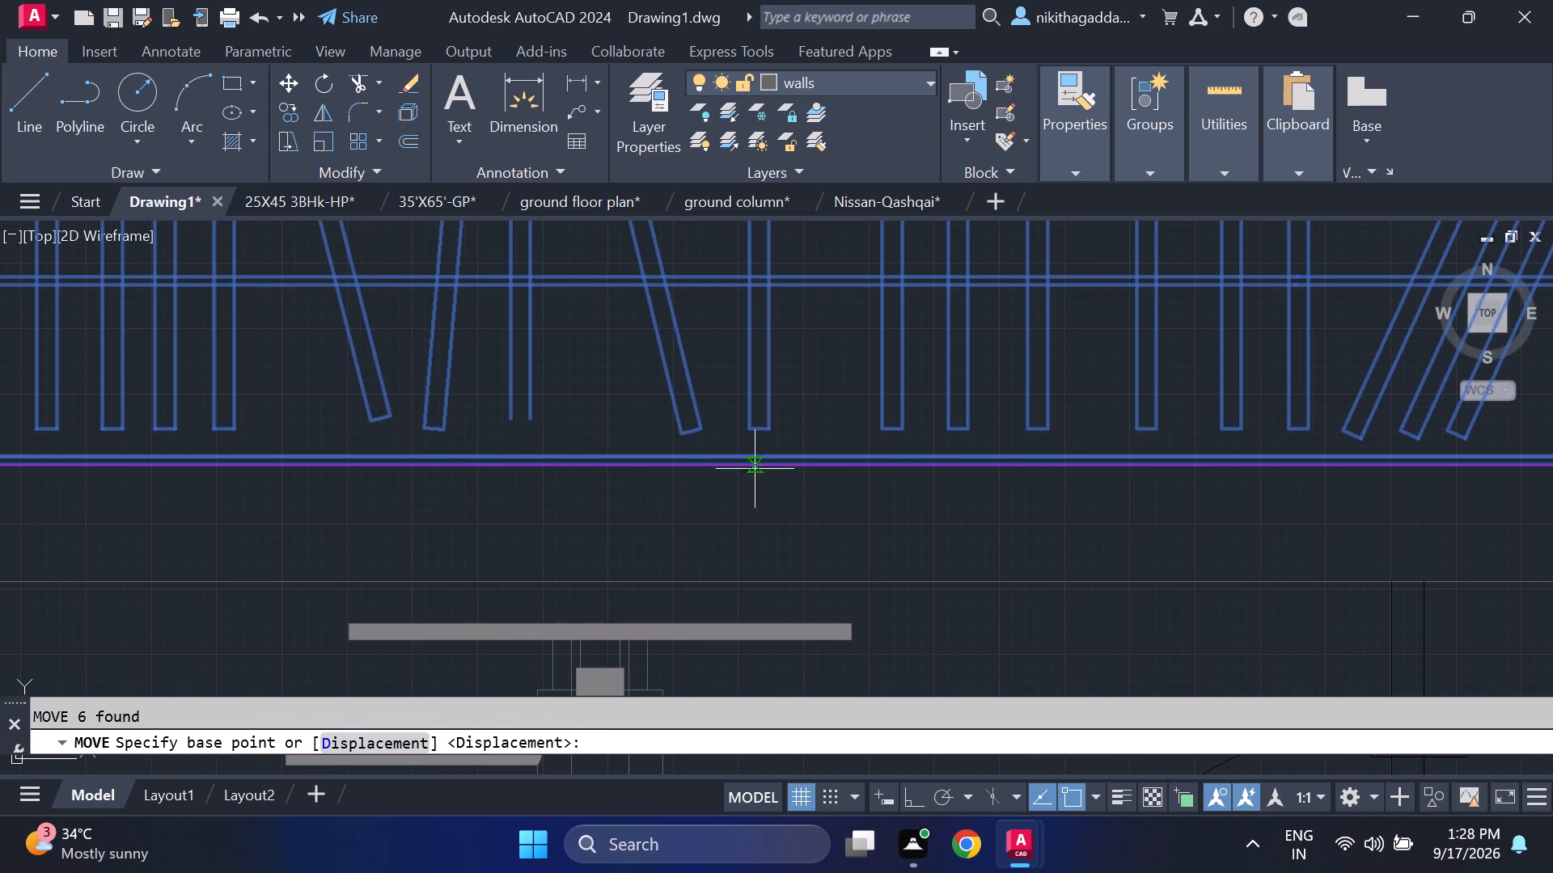
{"action": "left_click", "coordinate": [780, 464]}
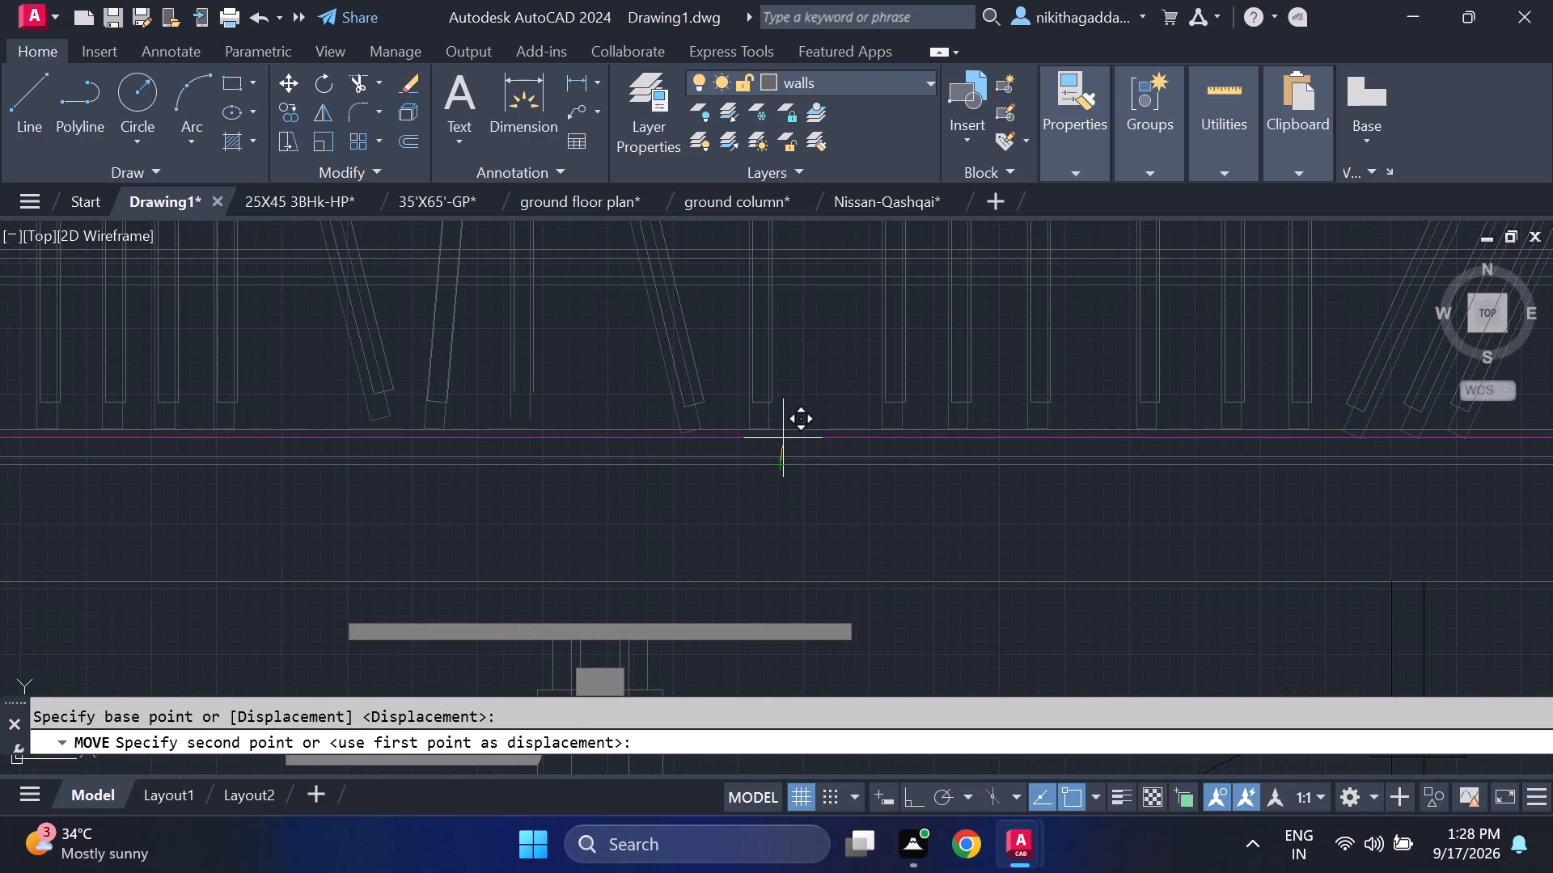
{"action": "left_click", "coordinate": [783, 438]}
Move the closet's long inner base line perpendicularly down onto its outer base line.
{"action": "scroll", "coordinate": [754, 461], "scroll_direction": "down", "scroll_amount": 3}
{"action": "middle_click_drag", "start_coordinate": [902, 501], "coordinate": [899, 500]}
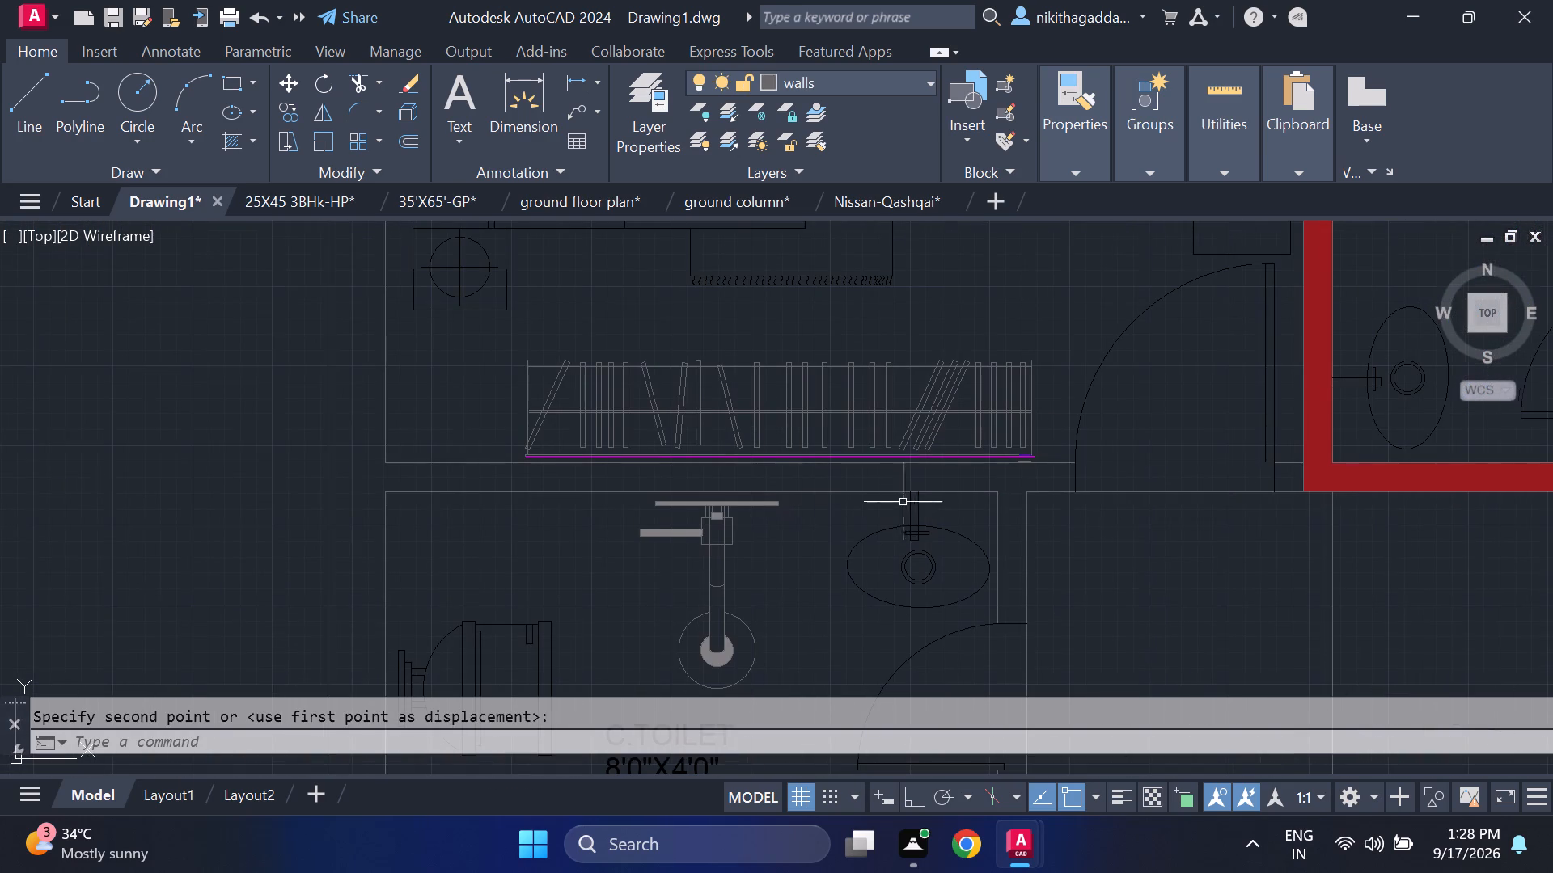
{"action": "middle_click_drag", "start_coordinate": [899, 500], "coordinate": [793, 475]}
{"action": "middle_click_drag", "start_coordinate": [783, 474], "coordinate": [771, 470]}
{"action": "scroll", "coordinate": [662, 429], "scroll_direction": "up", "scroll_amount": 3}
{"action": "scroll", "coordinate": [823, 403], "scroll_direction": "down", "scroll_amount": 3}
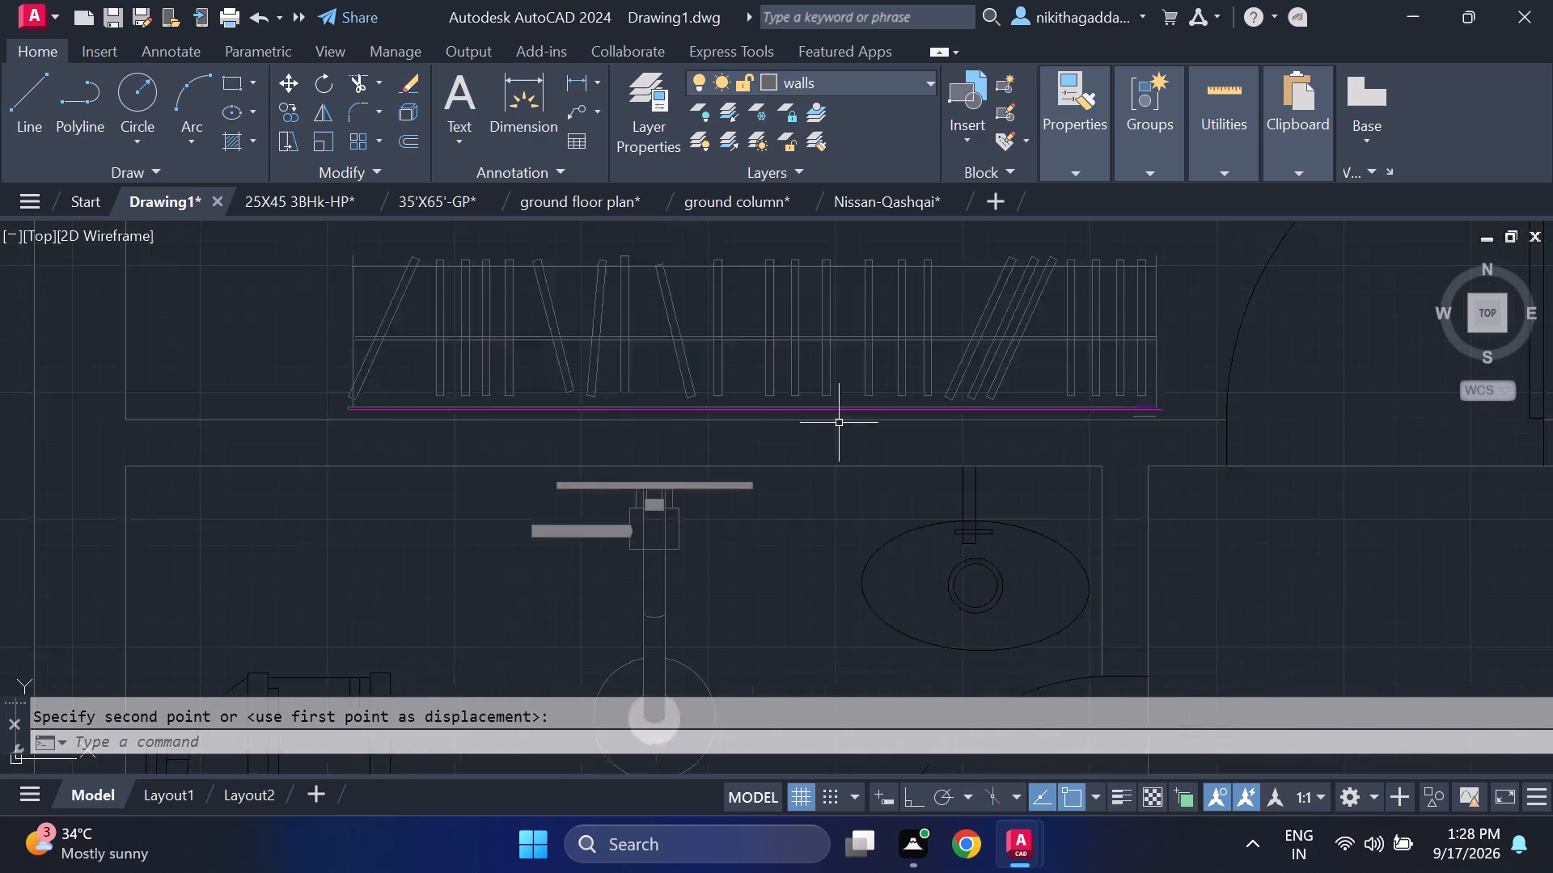
{"action": "scroll", "coordinate": [841, 419], "scroll_direction": "down", "scroll_amount": 1}
{"action": "scroll", "coordinate": [802, 402], "scroll_direction": "up", "scroll_amount": 4}
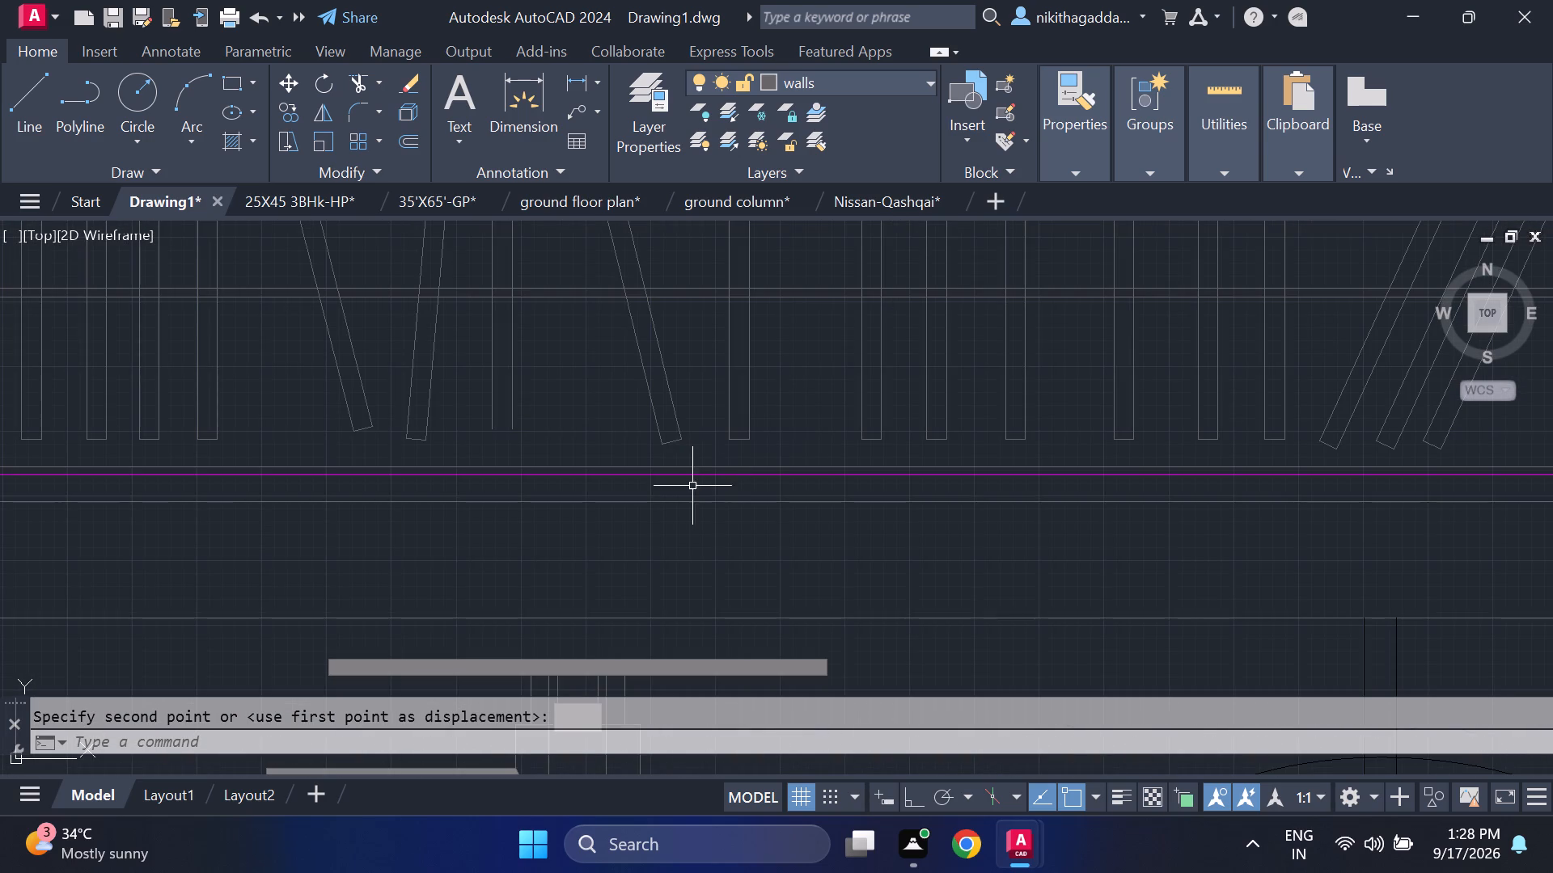
{"action": "scroll", "coordinate": [618, 532], "scroll_direction": "down", "scroll_amount": 2}
{"action": "scroll", "coordinate": [464, 495], "scroll_direction": "up", "scroll_amount": 3}
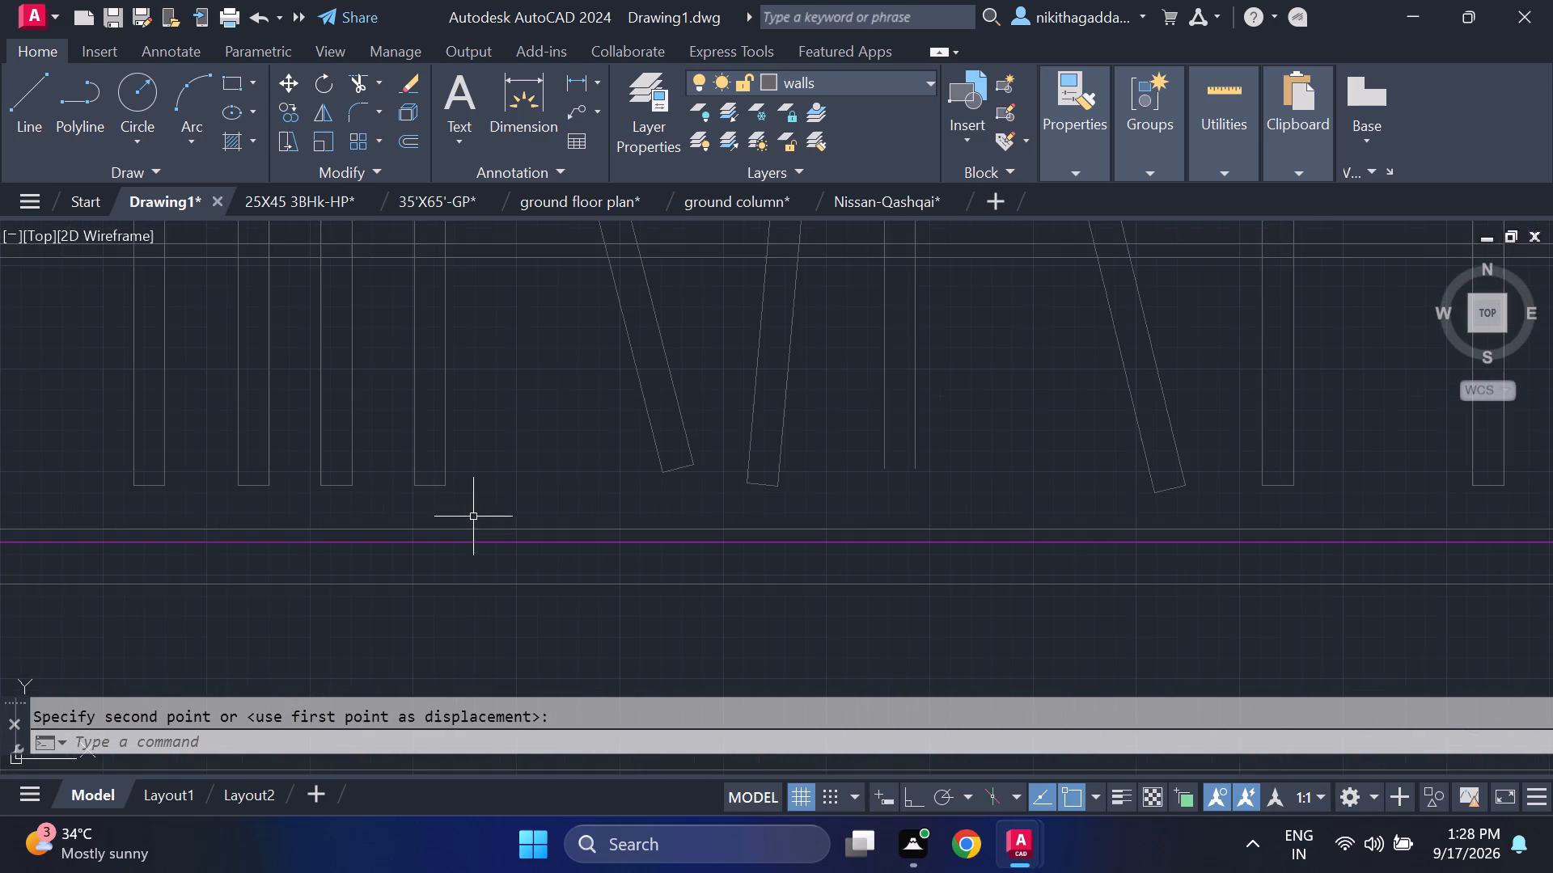
{"action": "left_click", "coordinate": [473, 526]}
{"action": "key", "text": "m"}
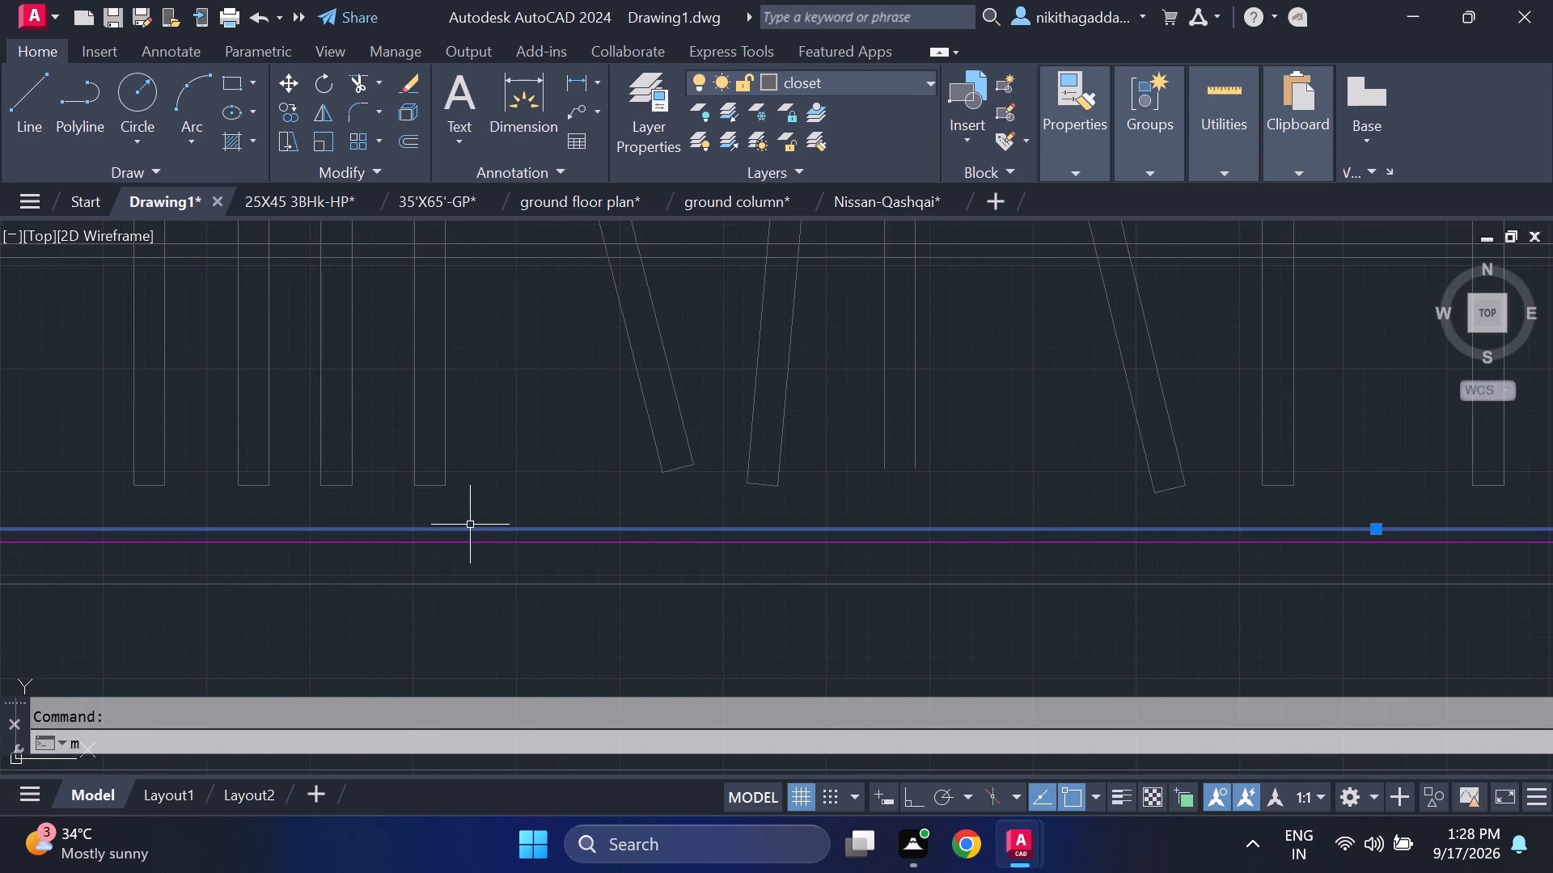
{"action": "key", "text": "Return"}
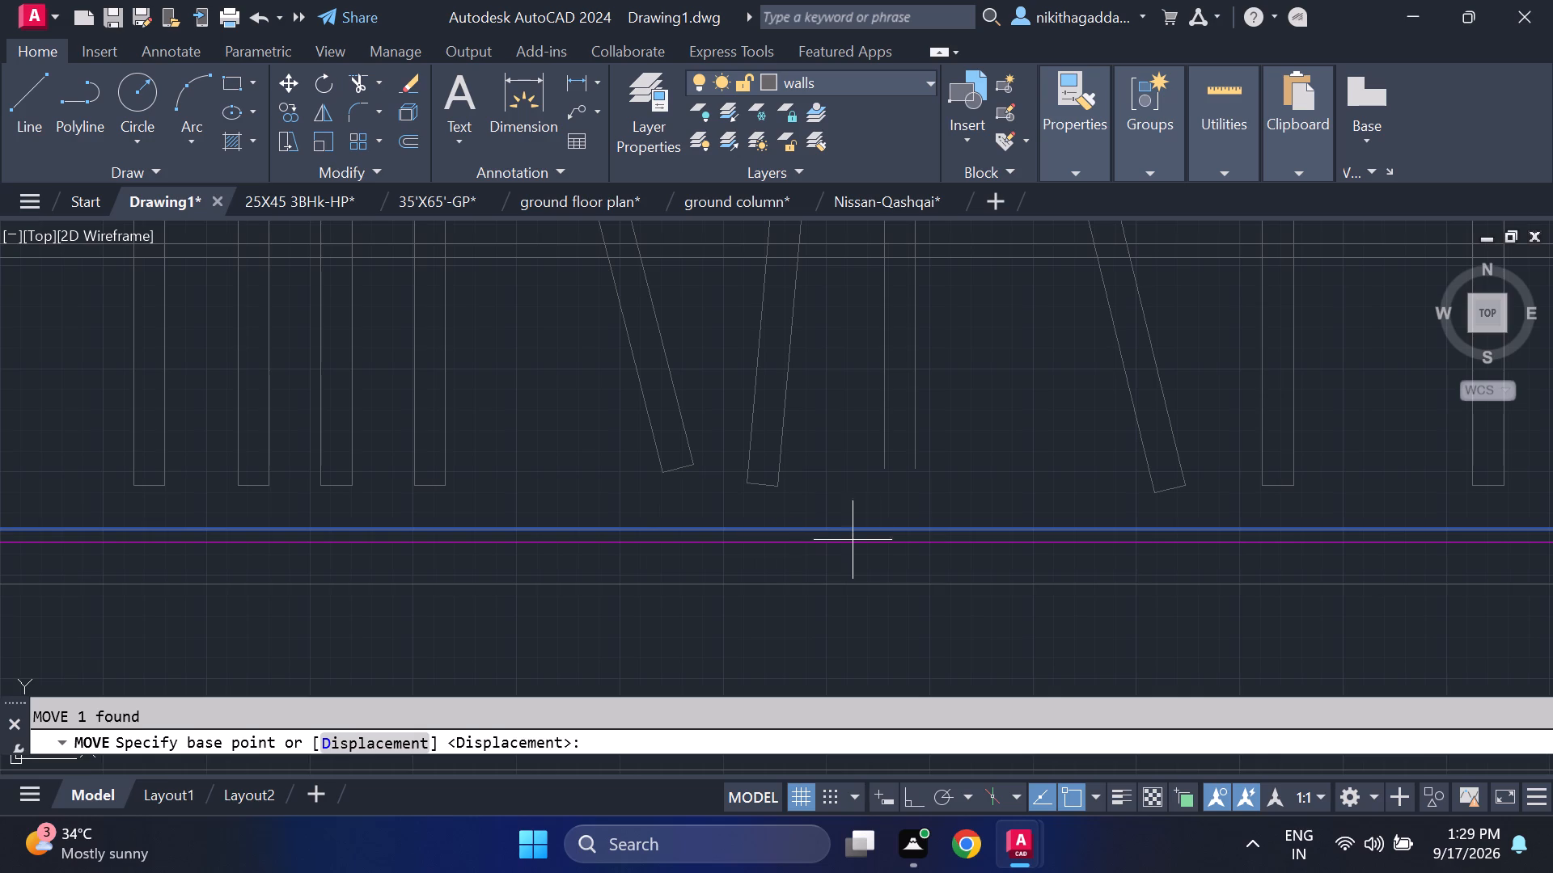
{"action": "scroll", "coordinate": [925, 542], "scroll_direction": "down", "scroll_amount": 4}
{"action": "middle_click_drag", "start_coordinate": [1056, 546], "coordinate": [873, 524]}
{"action": "scroll", "coordinate": [1170, 528], "scroll_direction": "up", "scroll_amount": 3}
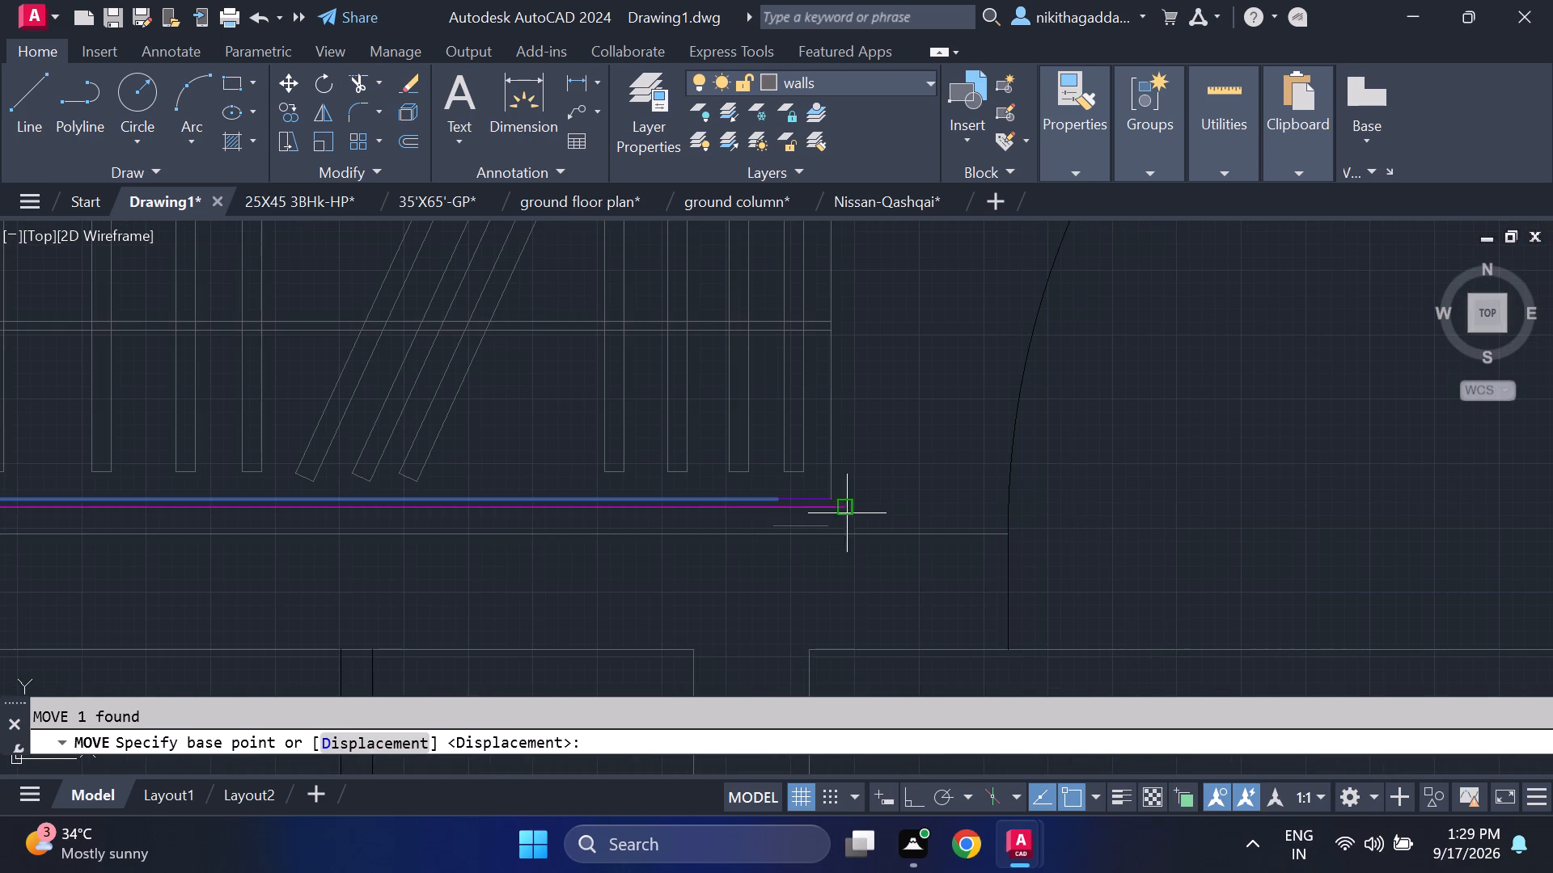
{"action": "scroll", "coordinate": [768, 492], "scroll_direction": "up", "scroll_amount": 3}
{"action": "left_click", "coordinate": [800, 514]}
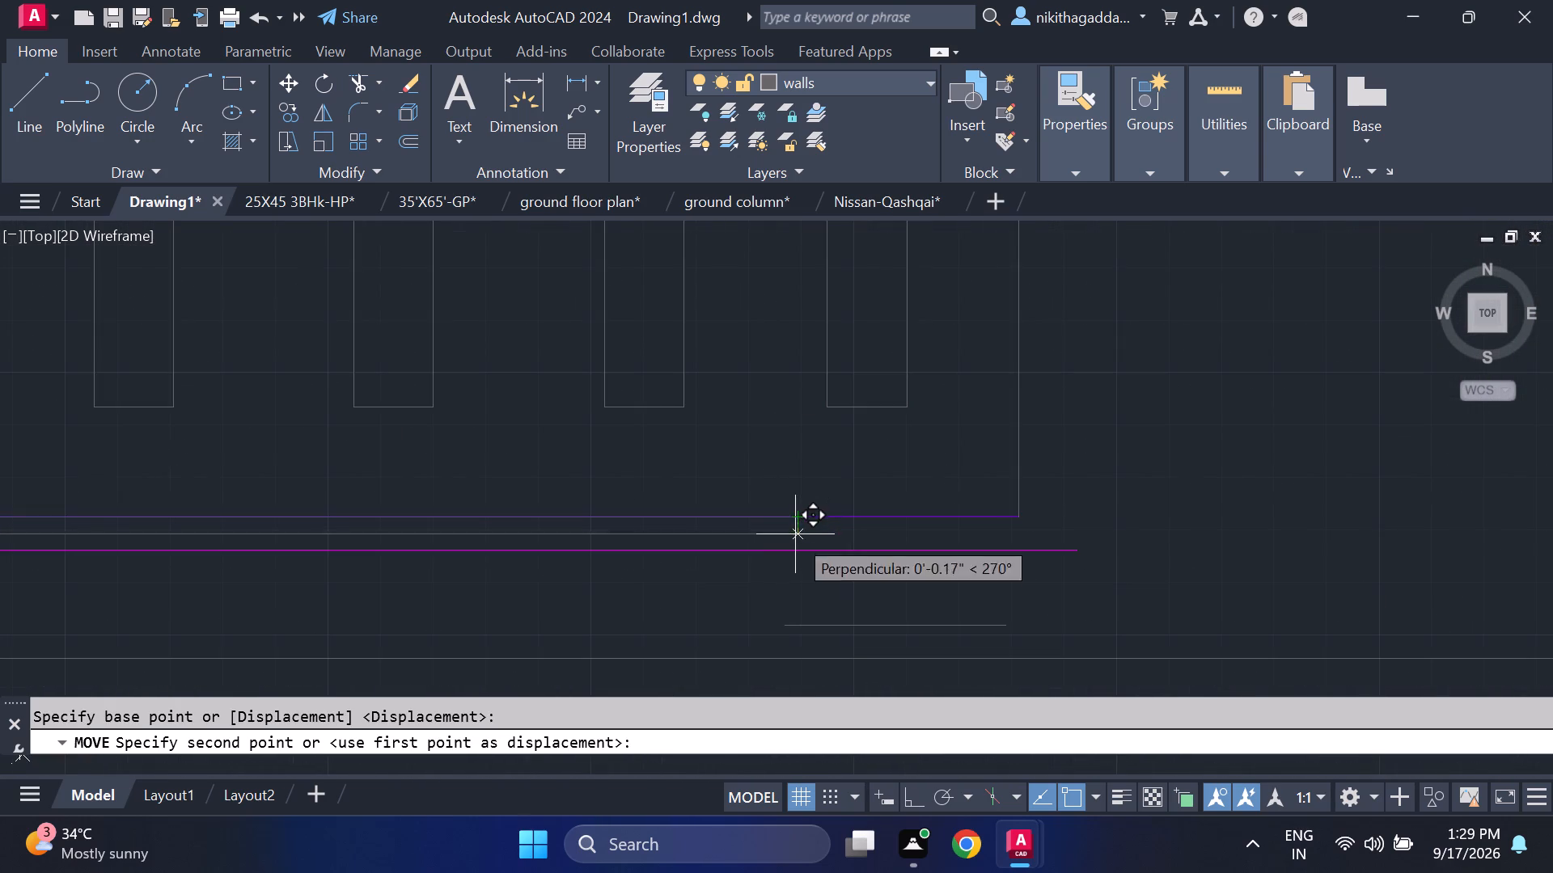
{"action": "left_click", "coordinate": [795, 548]}
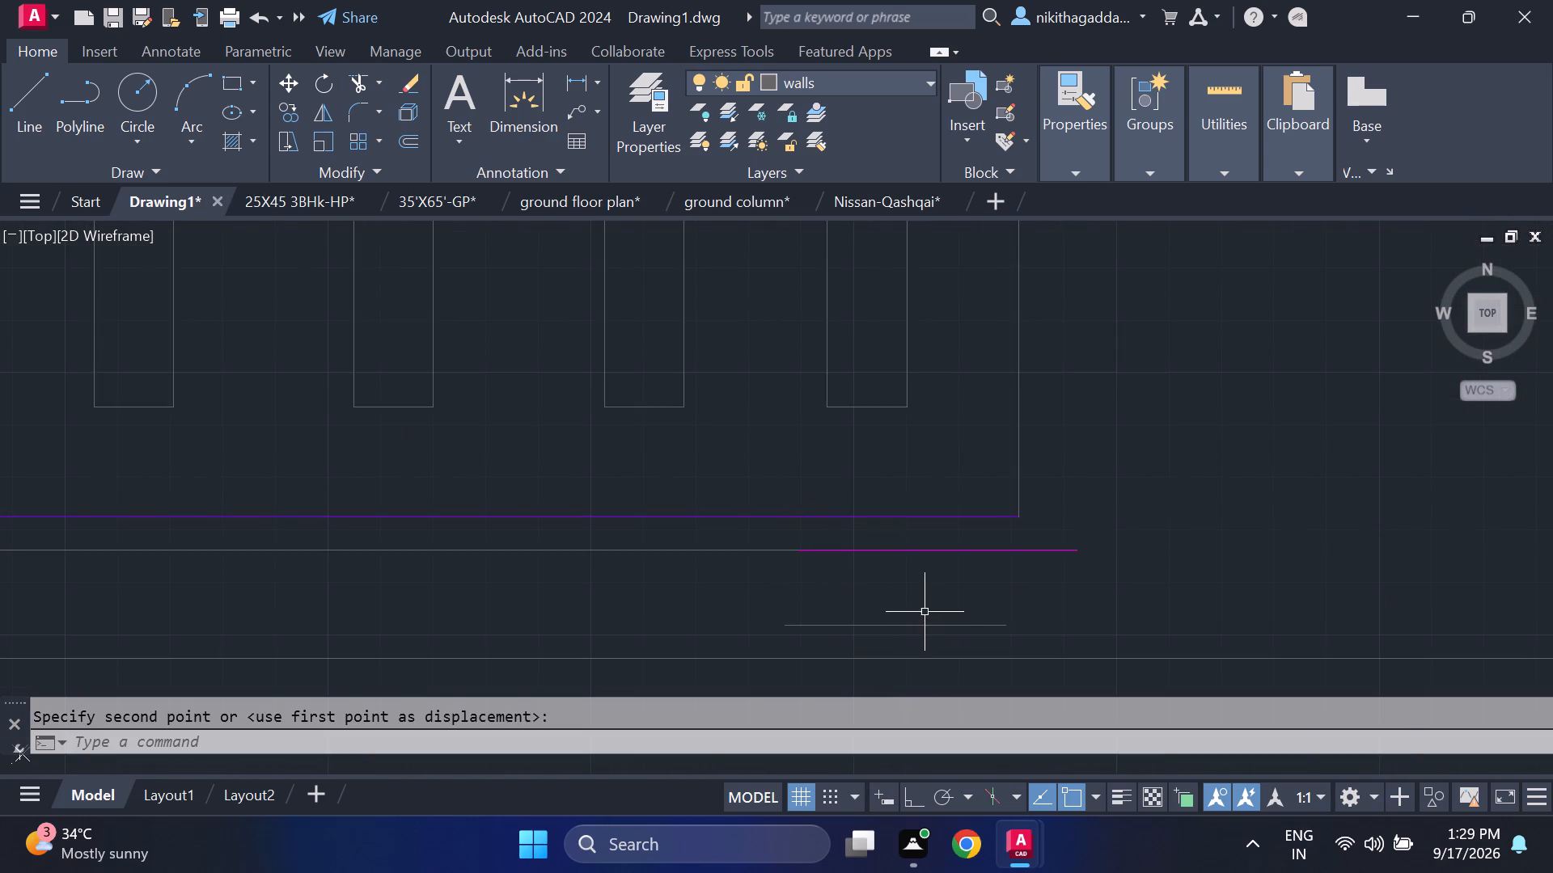
Move the two short line segments left near the wall up onto the closet's outer base line at its door-side end.
{"action": "scroll", "coordinate": [924, 611], "scroll_direction": "down", "scroll_amount": 3}
{"action": "middle_click_drag", "start_coordinate": [662, 564], "coordinate": [1513, 354]}
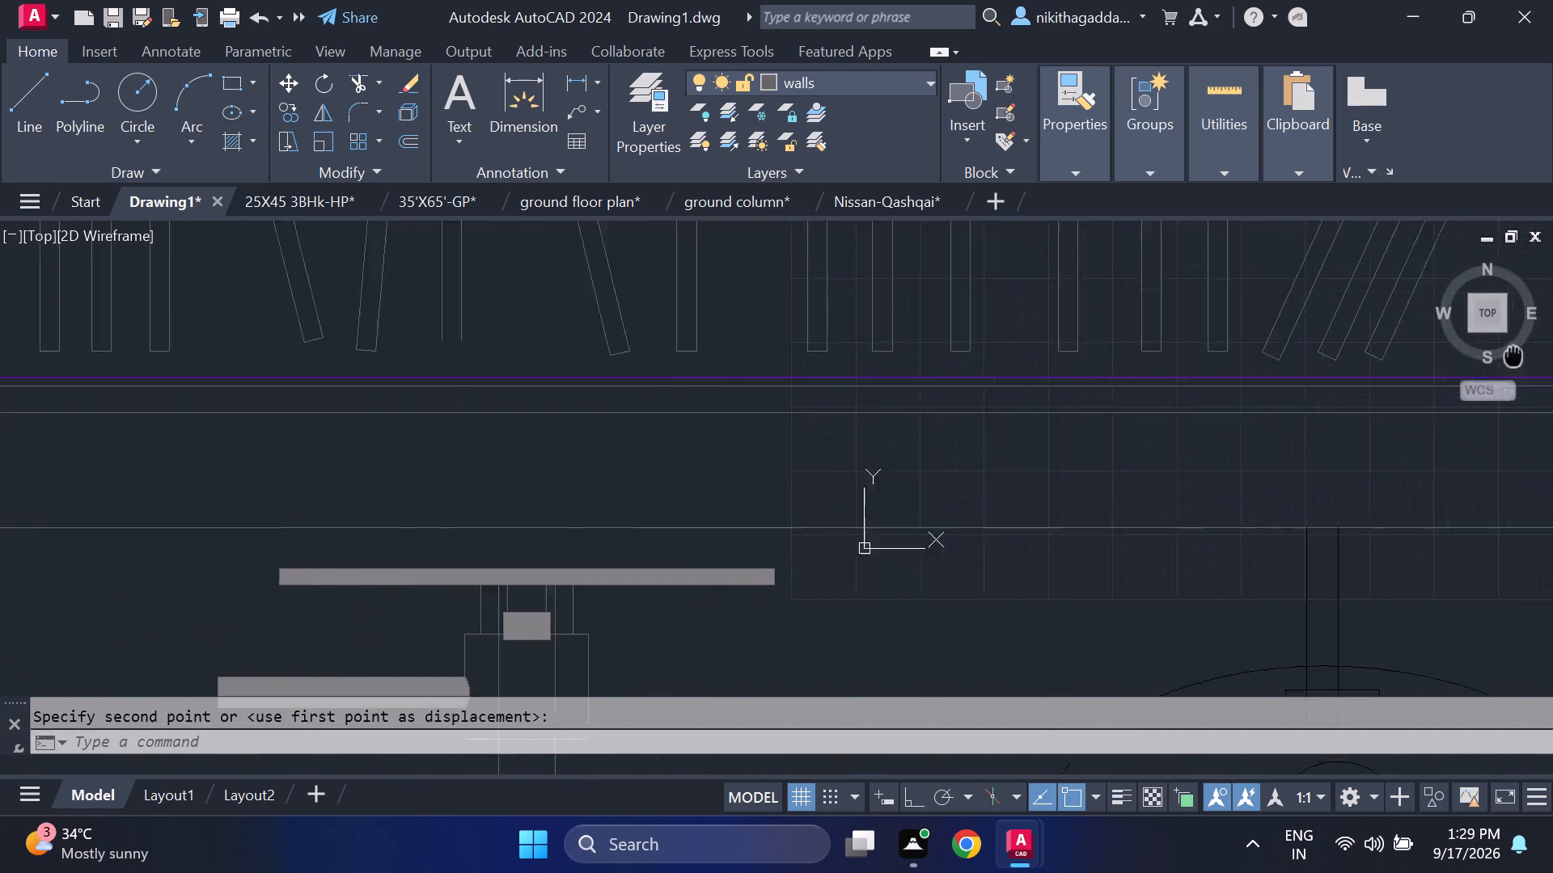
{"action": "middle_click_drag", "start_coordinate": [1513, 354], "coordinate": [789, 437]}
{"action": "scroll", "coordinate": [1081, 497], "scroll_direction": "up", "scroll_amount": 3}
{"action": "left_click_drag", "start_coordinate": [1030, 443], "coordinate": [1020, 449]}
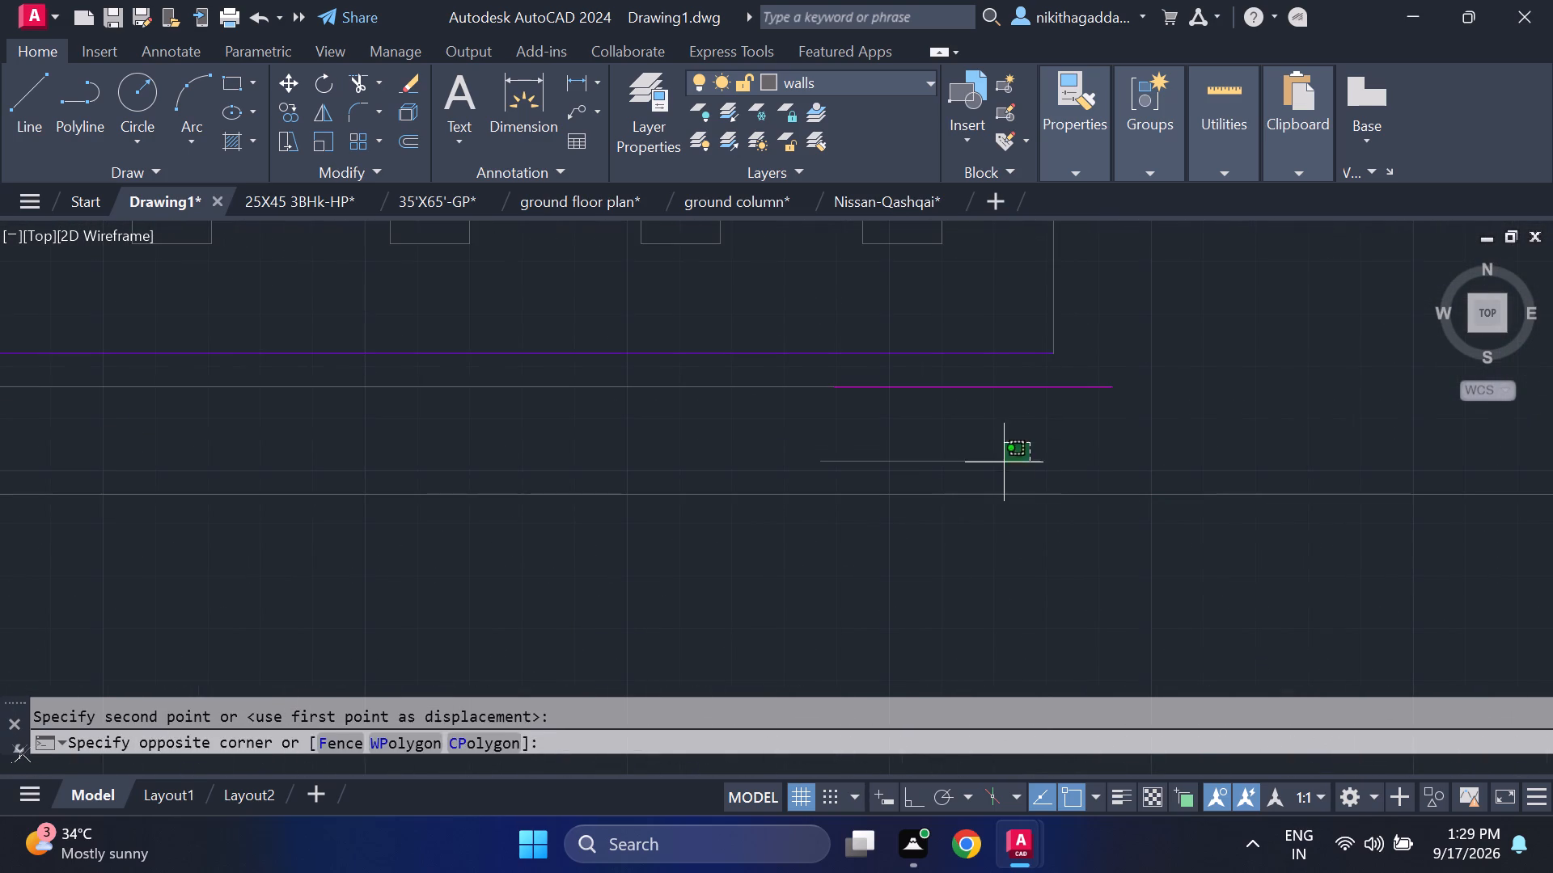
{"action": "left_click", "coordinate": [972, 480]}
{"action": "key", "text": "m"}
{"action": "key", "text": "Return"}
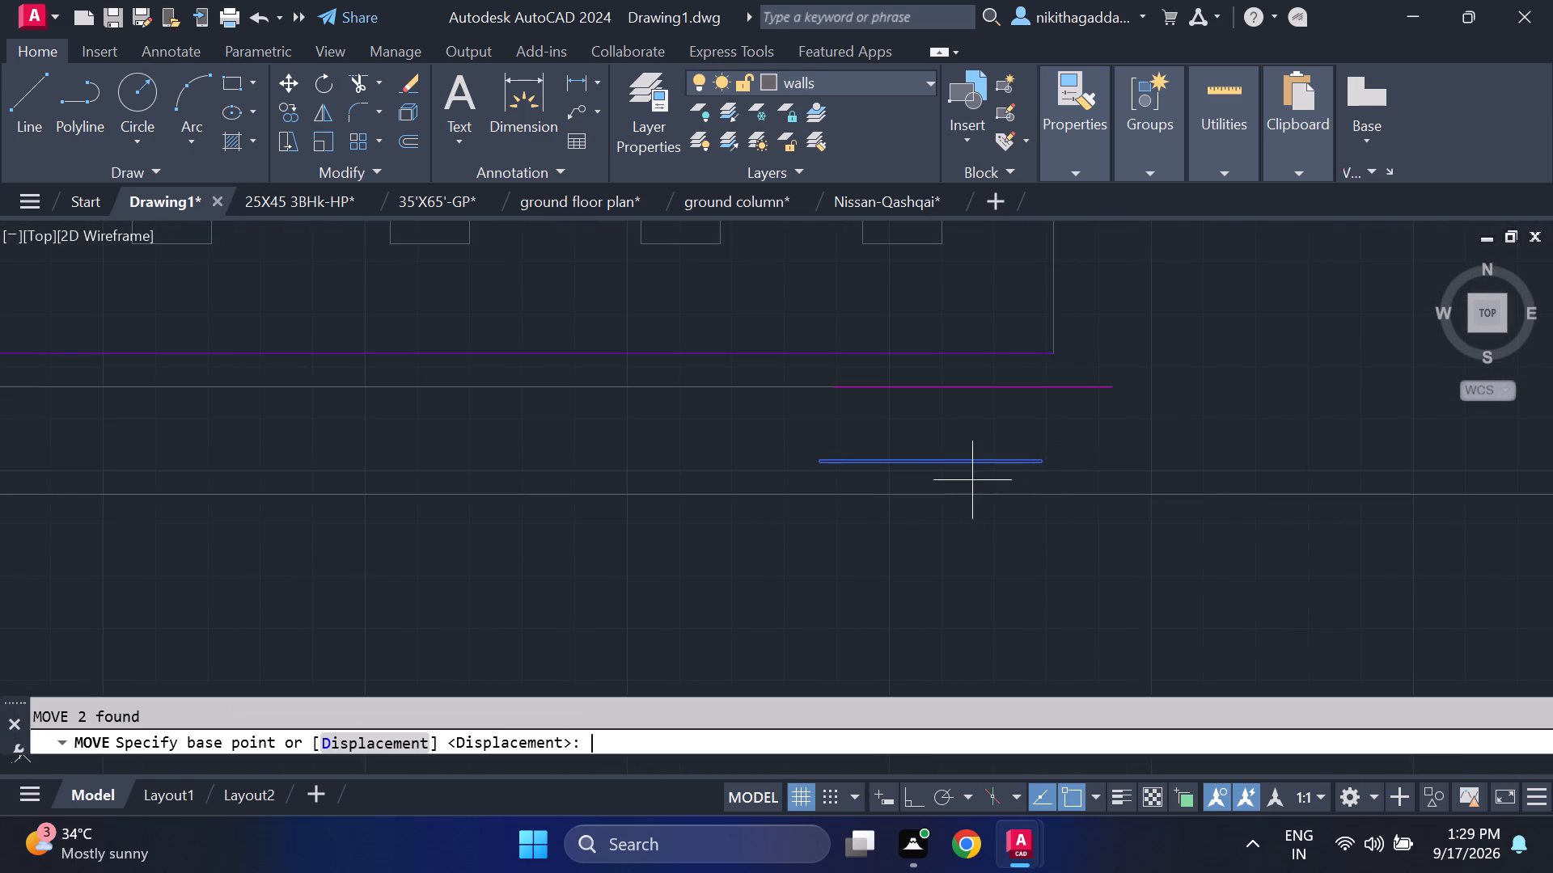
{"action": "left_click", "coordinate": [1041, 453]}
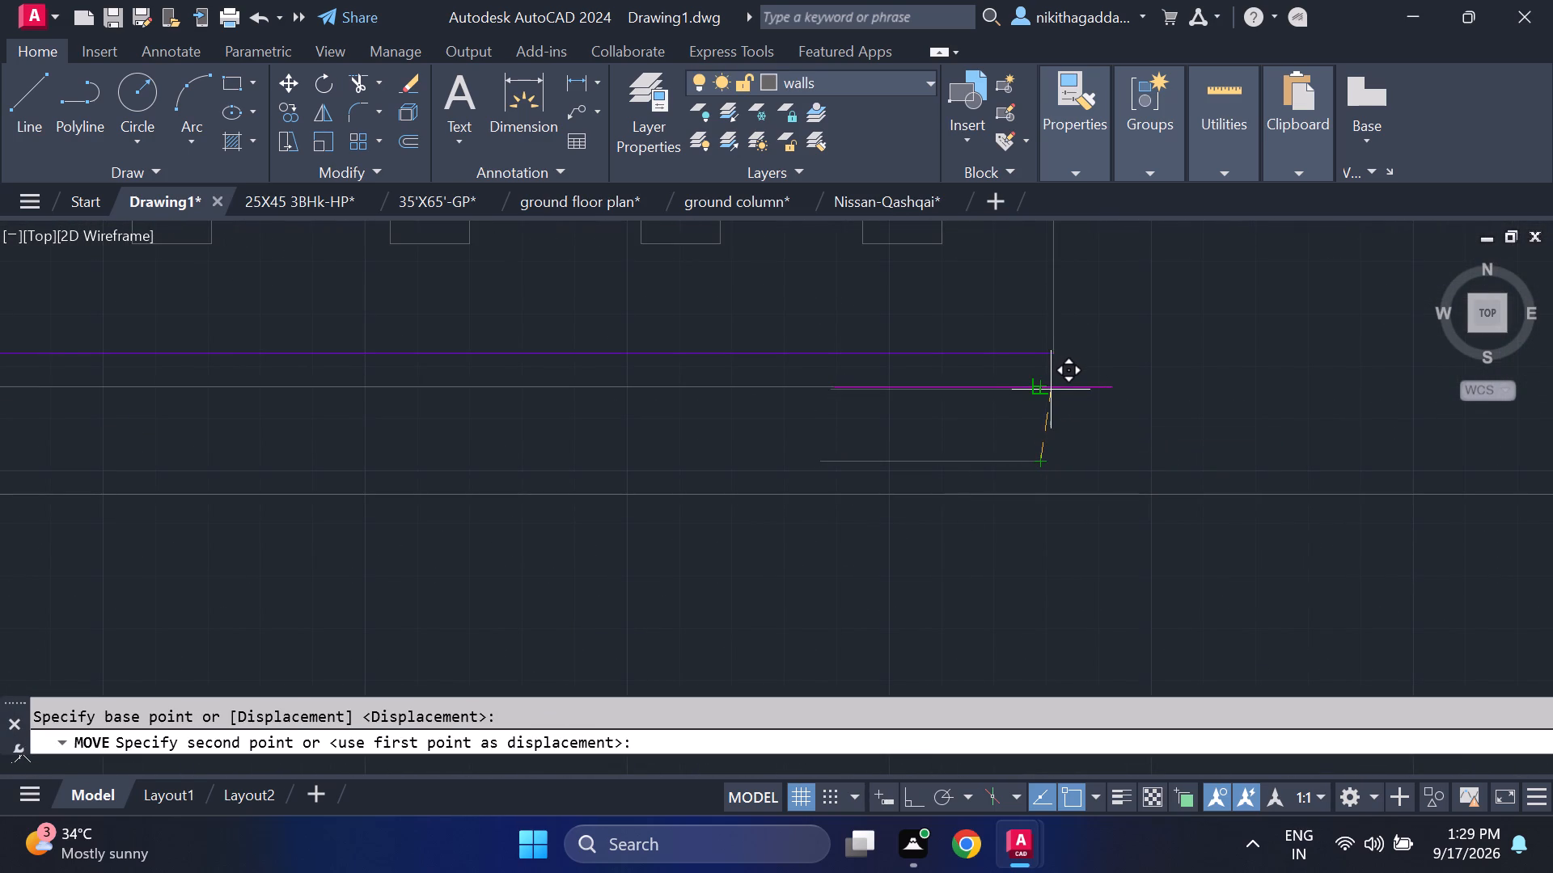
{"action": "left_click", "coordinate": [1053, 386]}
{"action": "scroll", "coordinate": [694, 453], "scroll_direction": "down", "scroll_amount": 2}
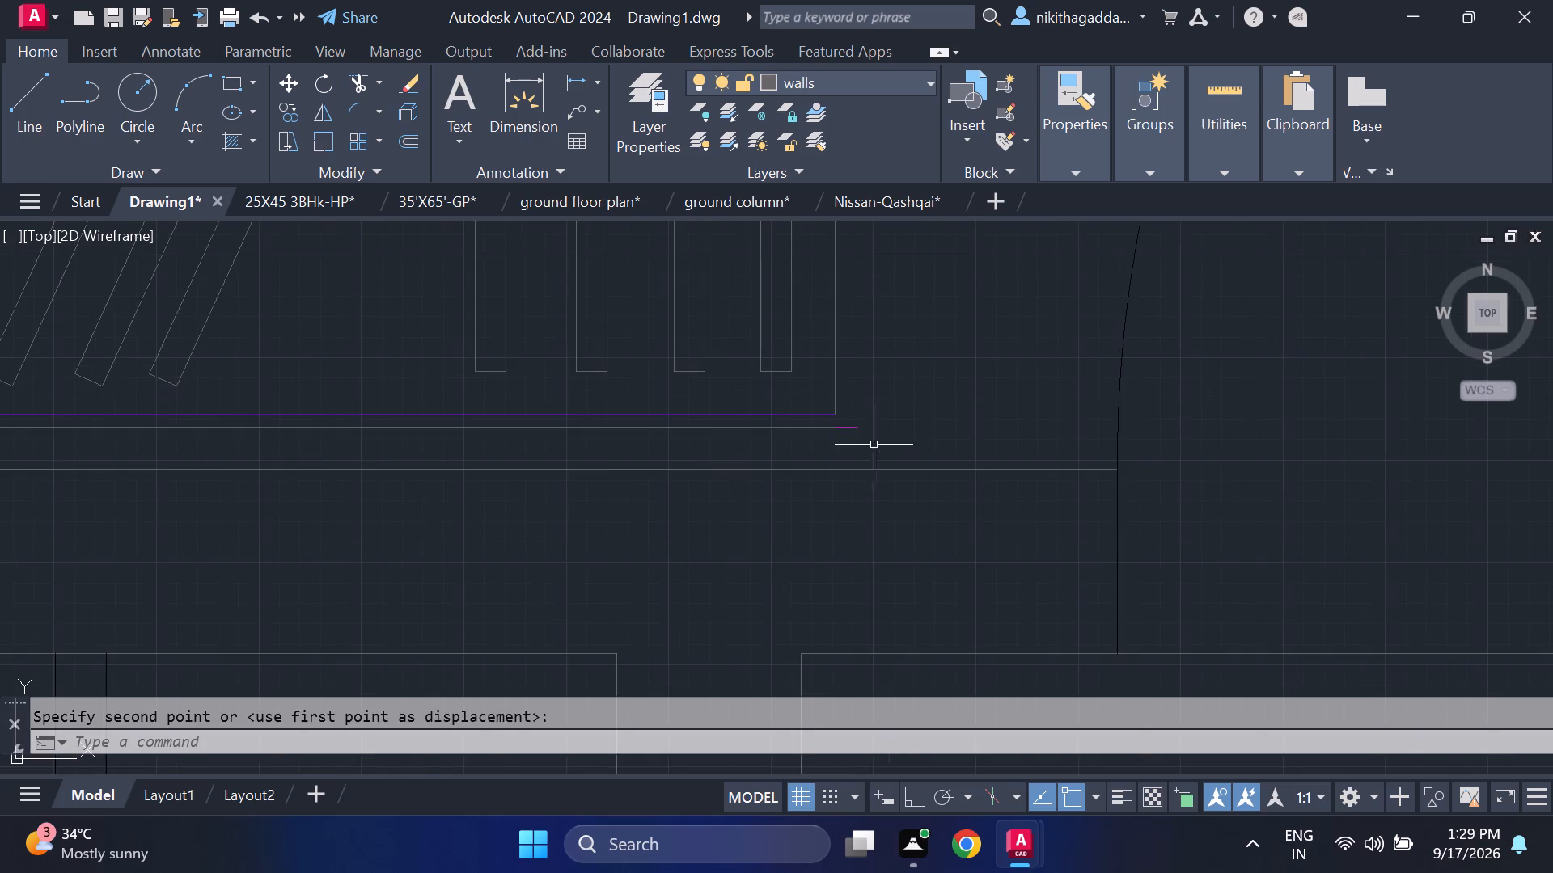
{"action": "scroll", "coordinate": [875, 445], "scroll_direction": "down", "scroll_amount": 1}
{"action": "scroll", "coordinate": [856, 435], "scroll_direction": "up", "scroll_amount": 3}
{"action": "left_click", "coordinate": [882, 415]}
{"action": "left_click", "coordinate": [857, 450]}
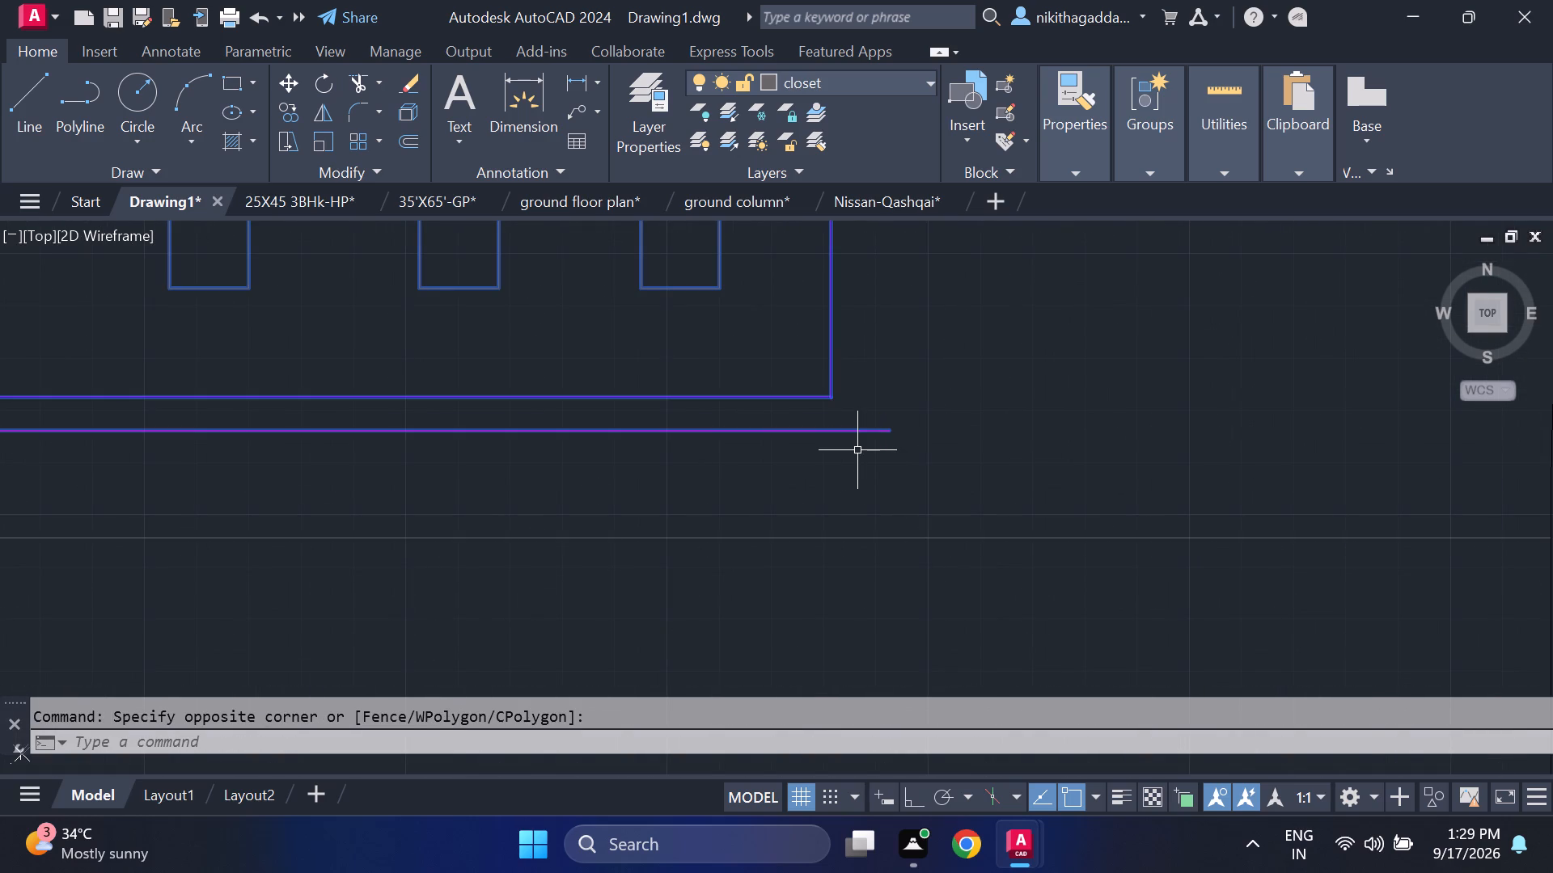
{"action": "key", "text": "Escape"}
Draw a straight horizontal line along the inner base of the 12'0"X12'0" BEDROOM closet, between its two side lines.
{"action": "scroll", "coordinate": [857, 450], "scroll_direction": "down", "scroll_amount": 5}
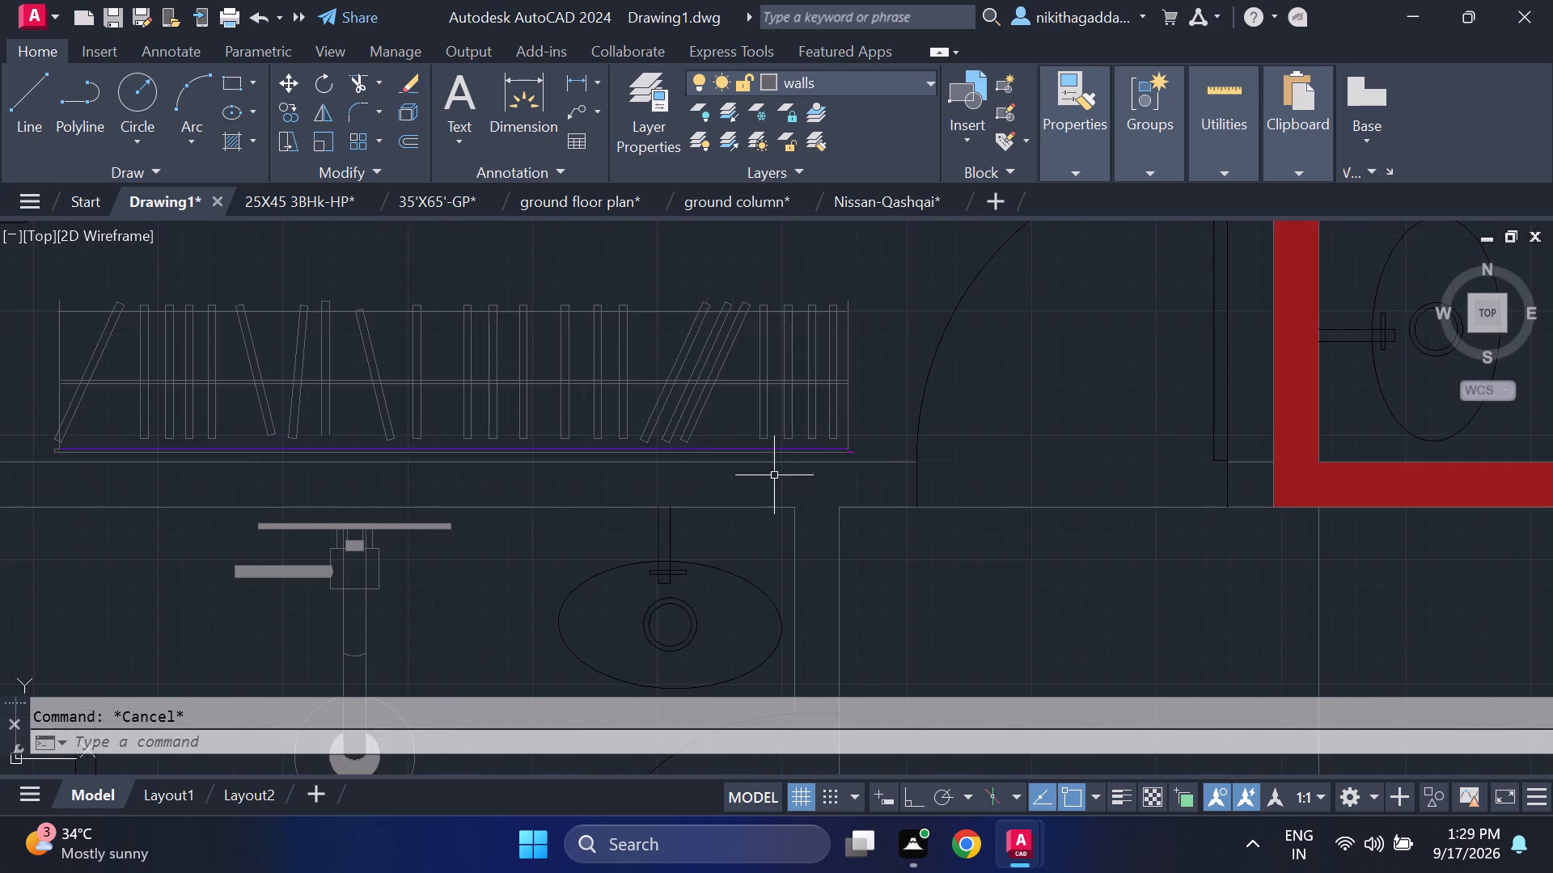
{"action": "scroll", "coordinate": [510, 484], "scroll_direction": "down", "scroll_amount": 1}
{"action": "scroll", "coordinate": [278, 445], "scroll_direction": "up", "scroll_amount": 2}
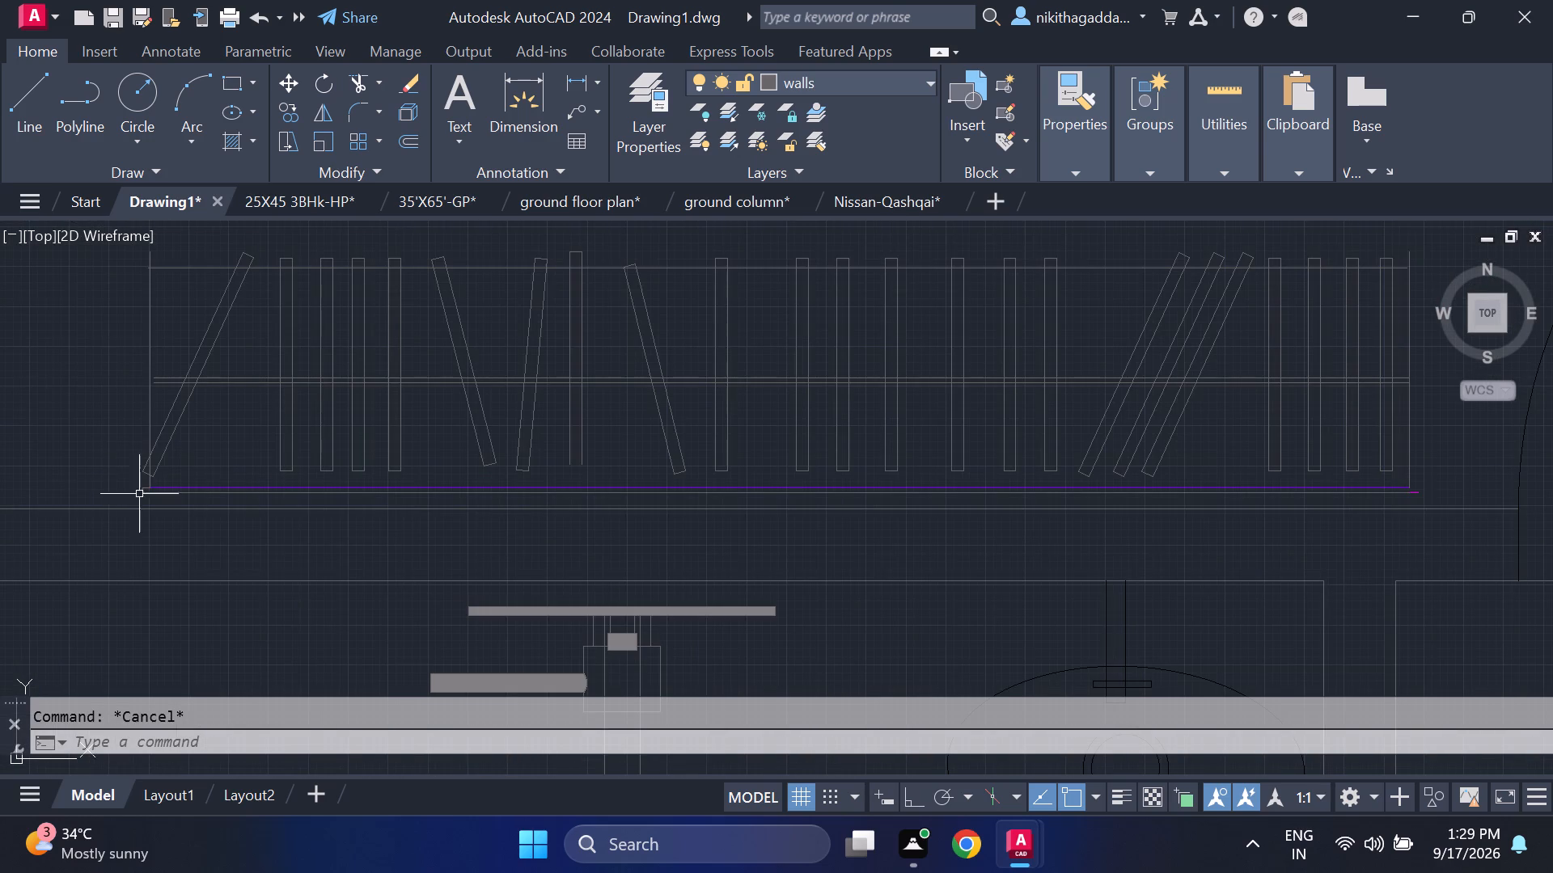
{"action": "scroll", "coordinate": [529, 546], "scroll_direction": "down", "scroll_amount": 2}
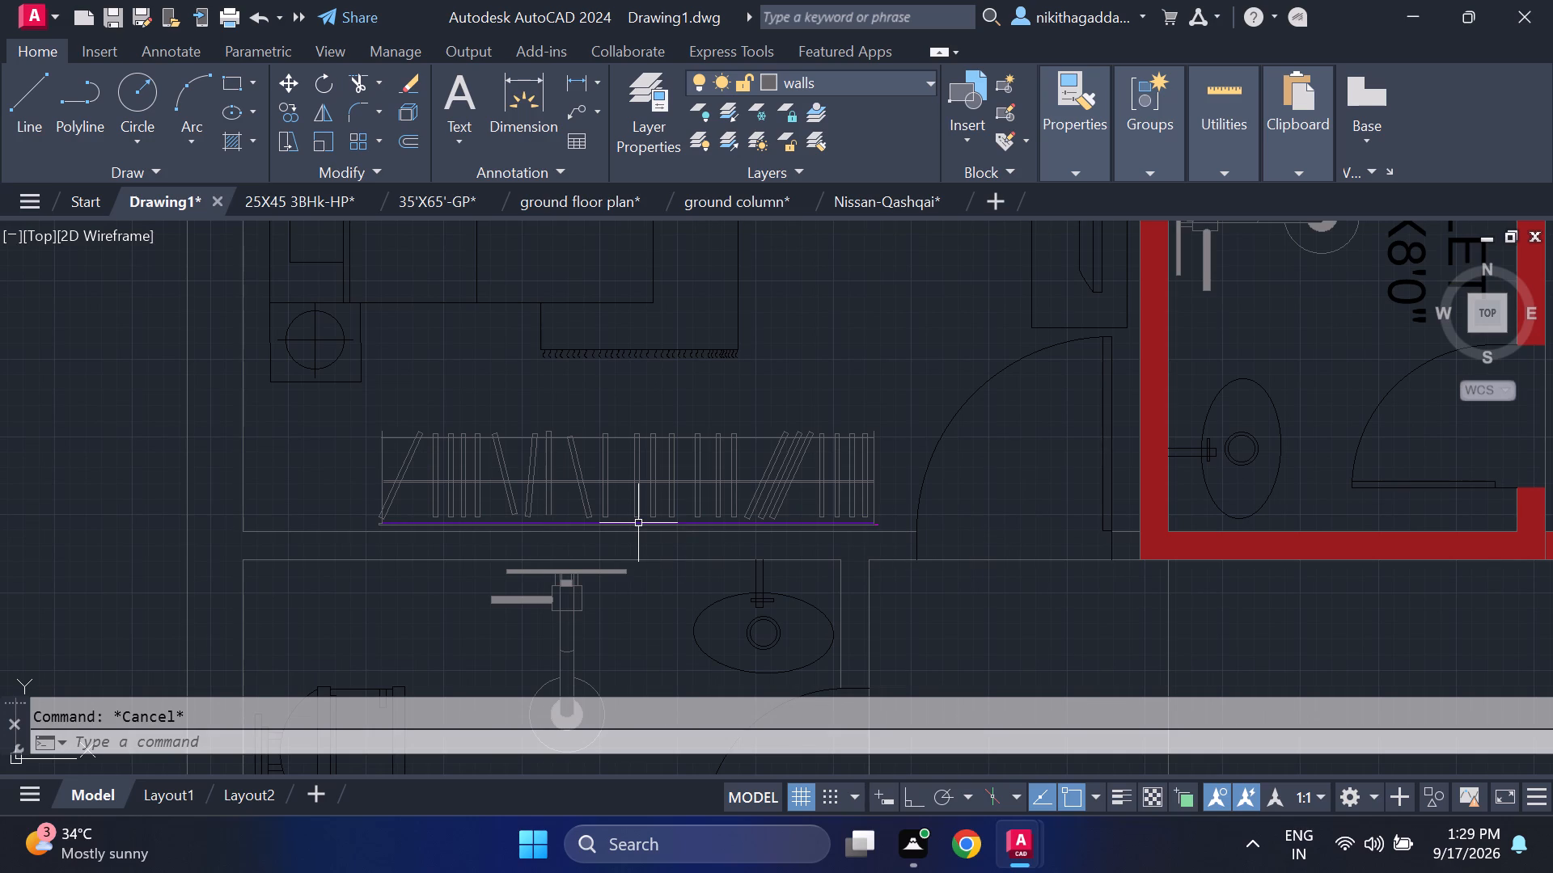
{"action": "key", "text": "l"}
{"action": "key", "text": "Return"}
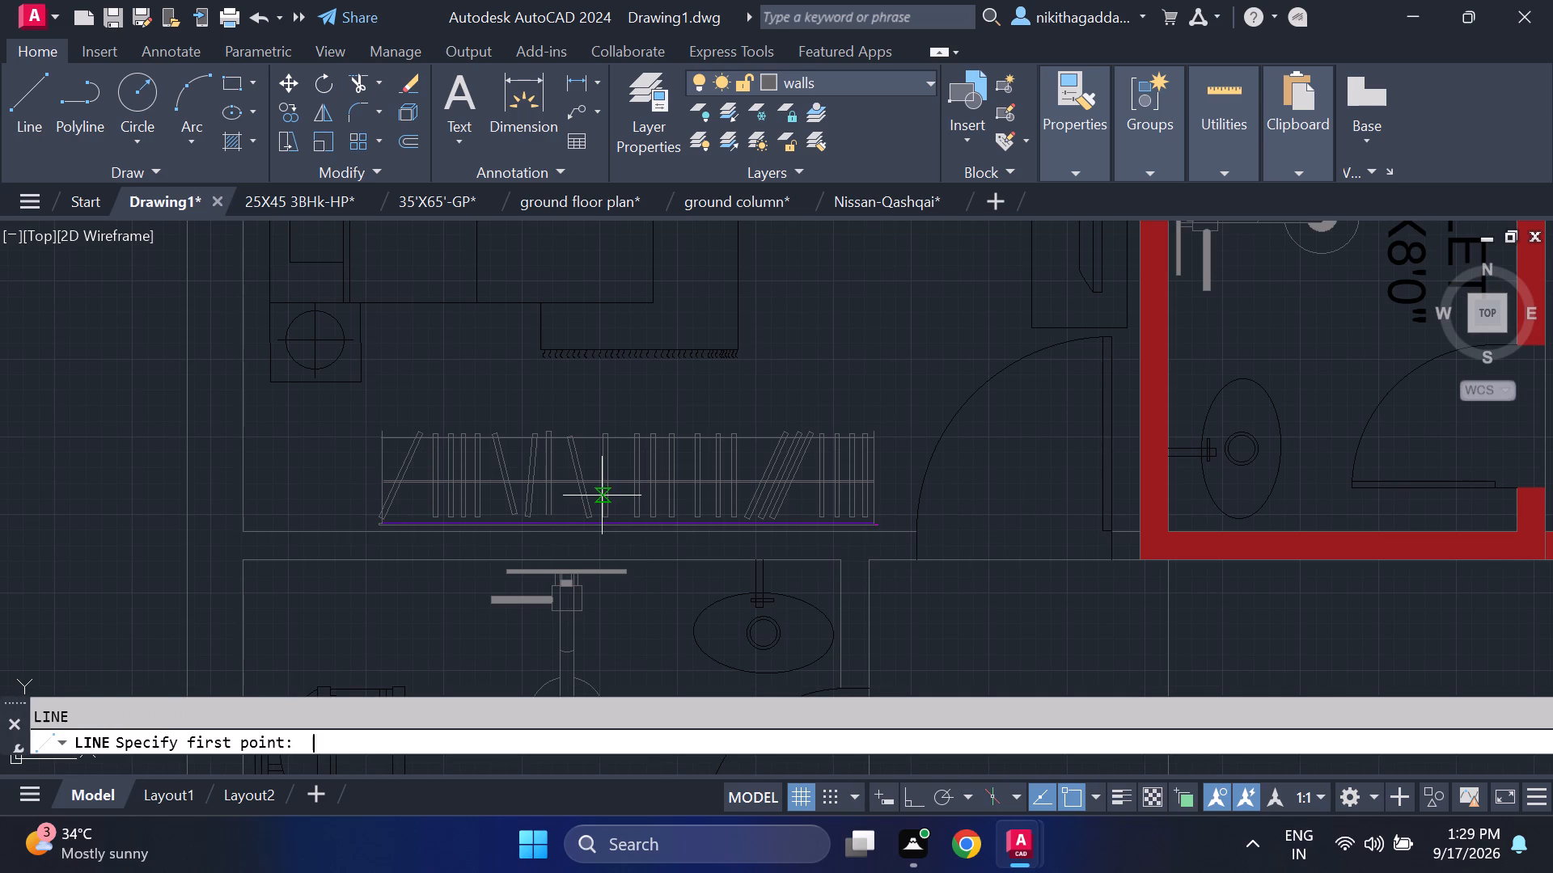
{"action": "scroll", "coordinate": [506, 502], "scroll_direction": "up", "scroll_amount": 3}
{"action": "middle_click_drag", "start_coordinate": [290, 532], "coordinate": [664, 417]}
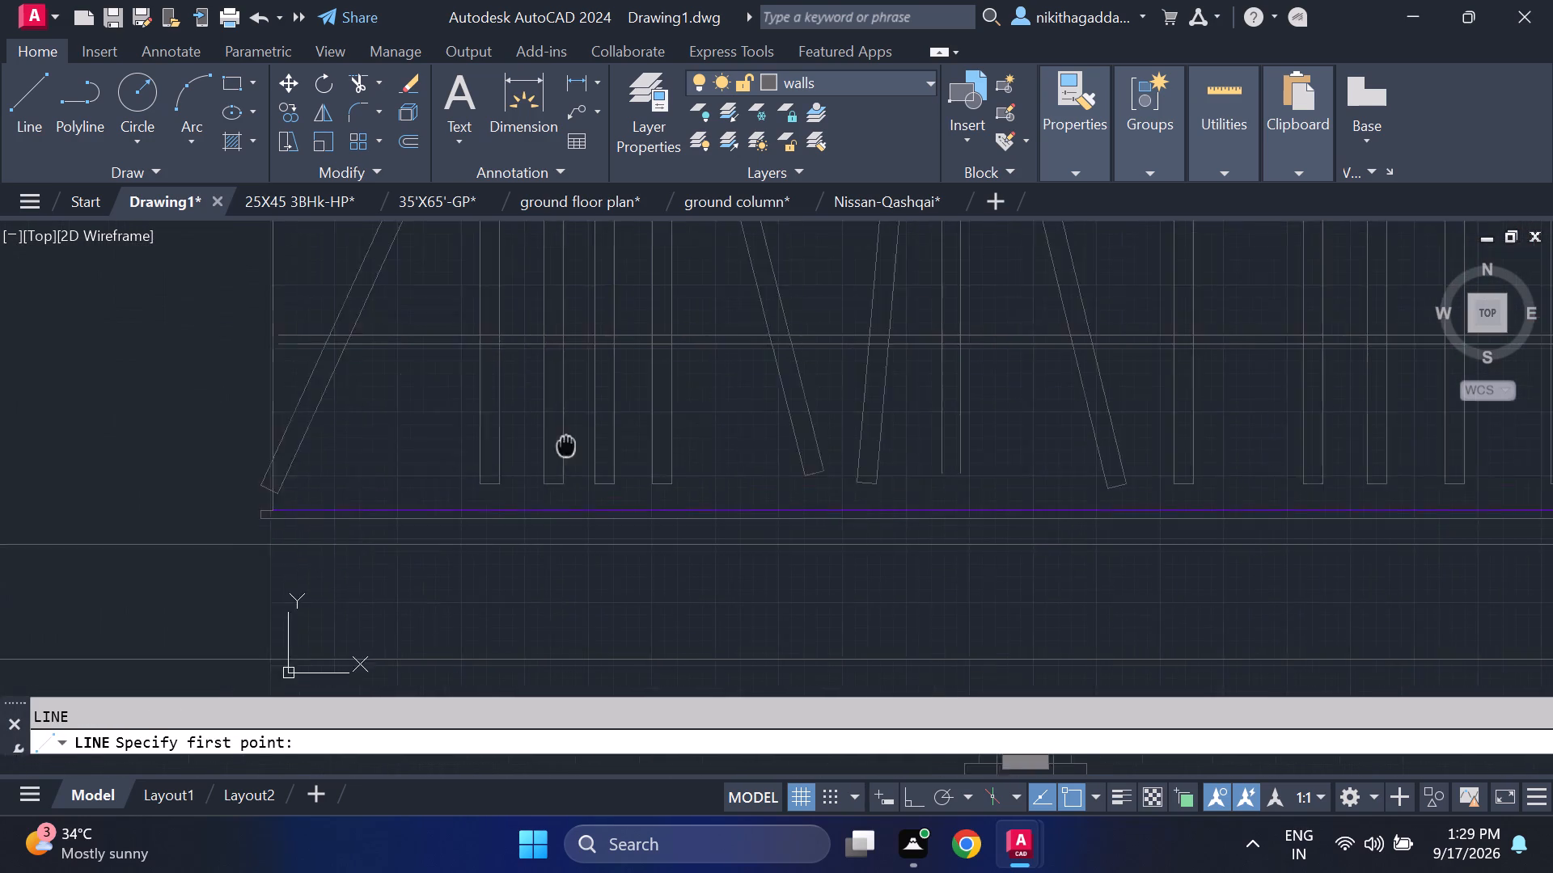
{"action": "middle_click_drag", "start_coordinate": [664, 417], "coordinate": [651, 420]}
{"action": "left_click", "coordinate": [363, 487]}
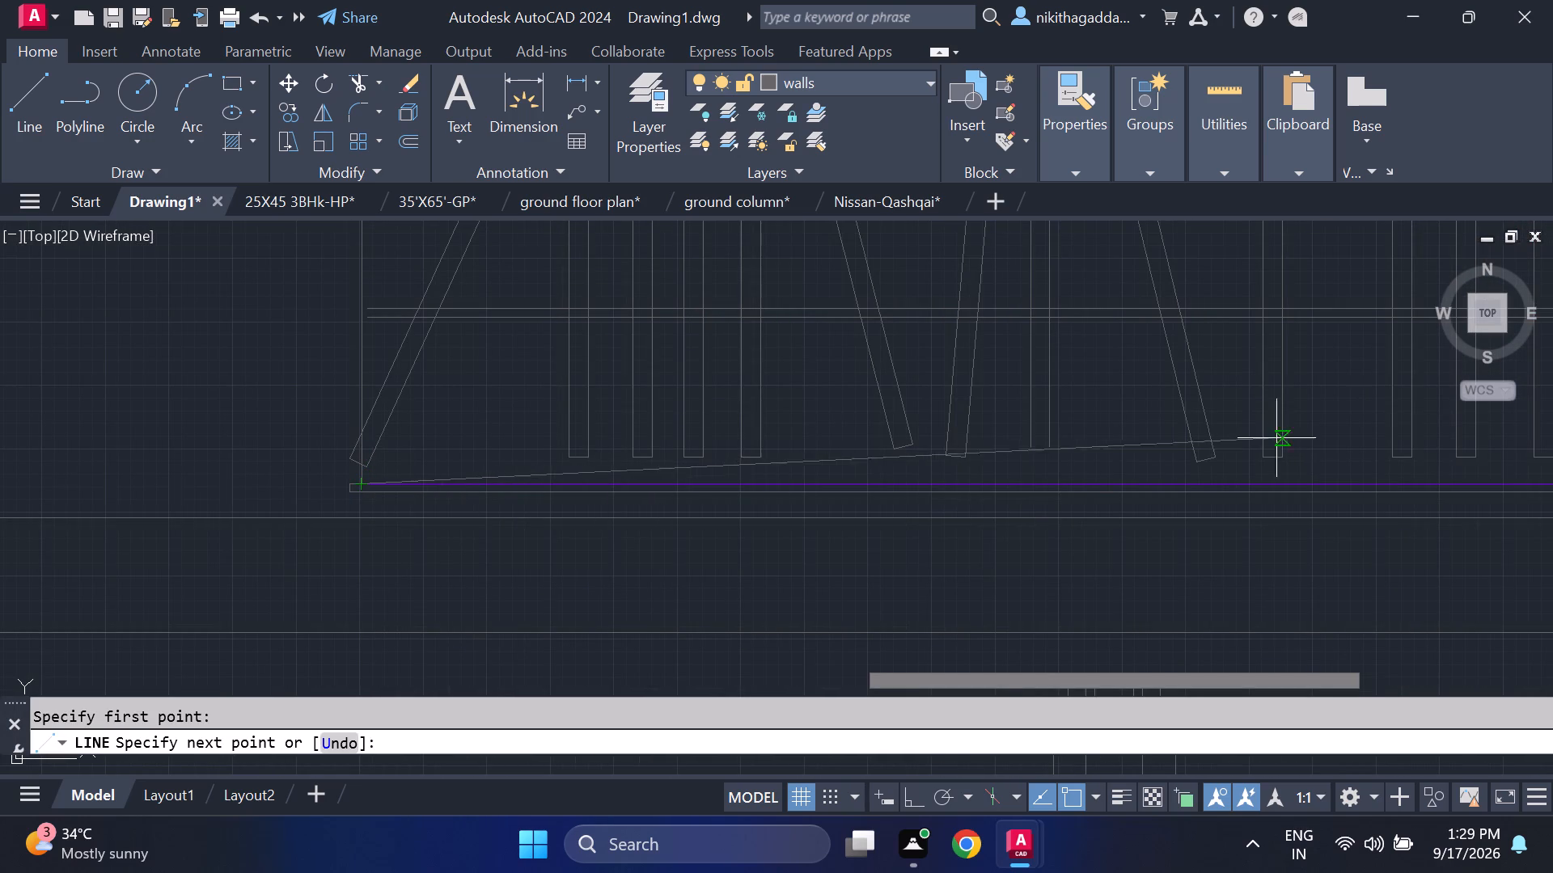
{"action": "middle_click_drag", "start_coordinate": [1313, 454], "coordinate": [387, 375]}
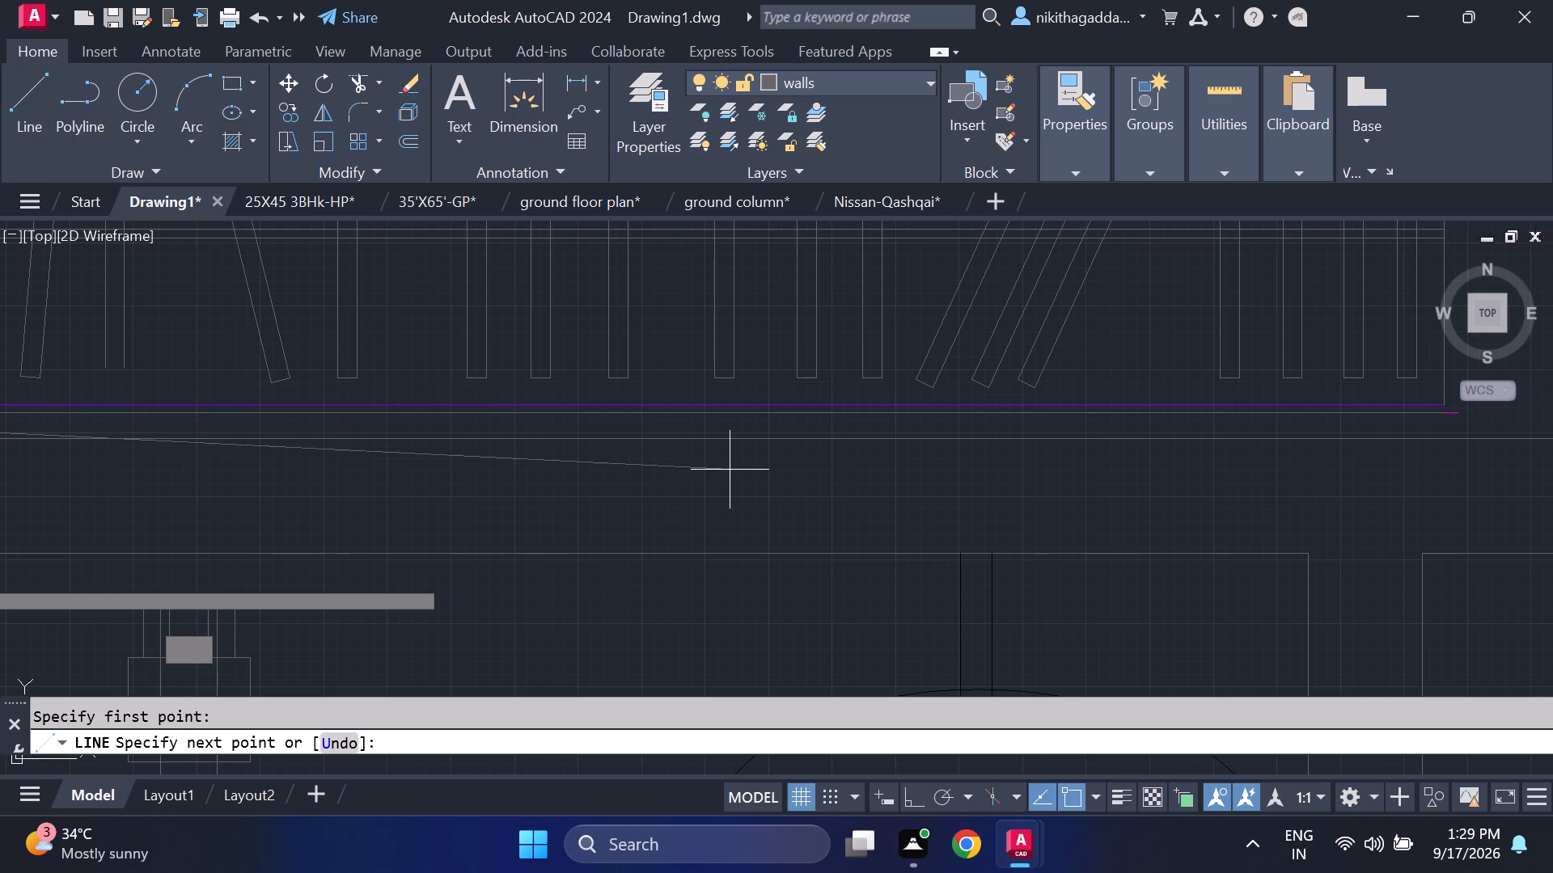
{"action": "key", "text": "F8"}
{"action": "middle_click_drag", "start_coordinate": [1414, 411], "coordinate": [1229, 449]}
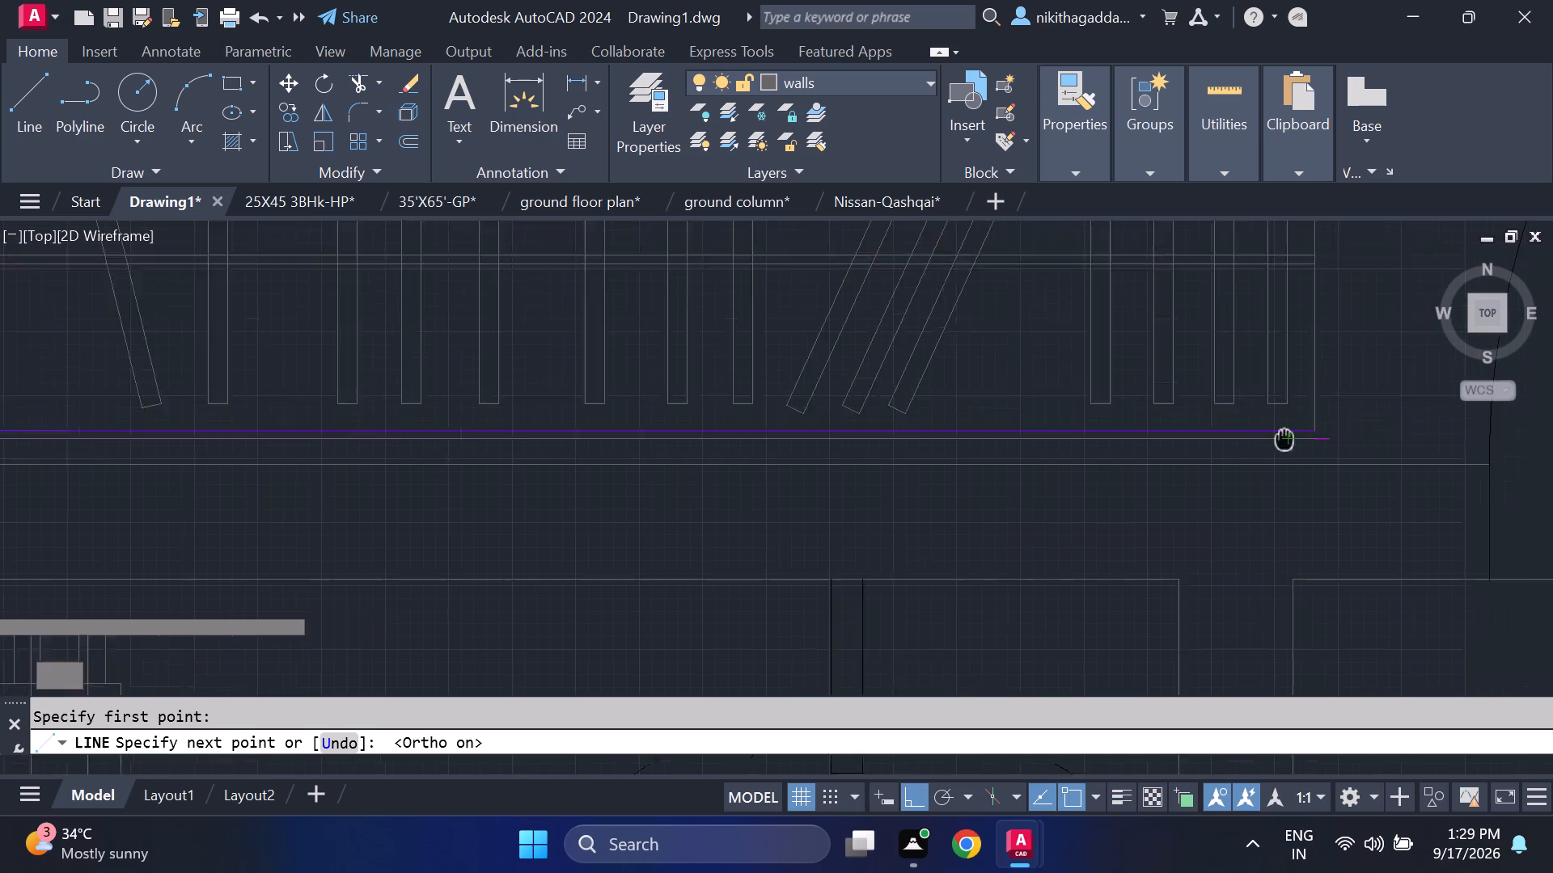
{"action": "middle_click_drag", "start_coordinate": [1229, 449], "coordinate": [1148, 470]}
{"action": "scroll", "coordinate": [1196, 447], "scroll_direction": "up", "scroll_amount": 2}
{"action": "left_click", "coordinate": [1151, 481]}
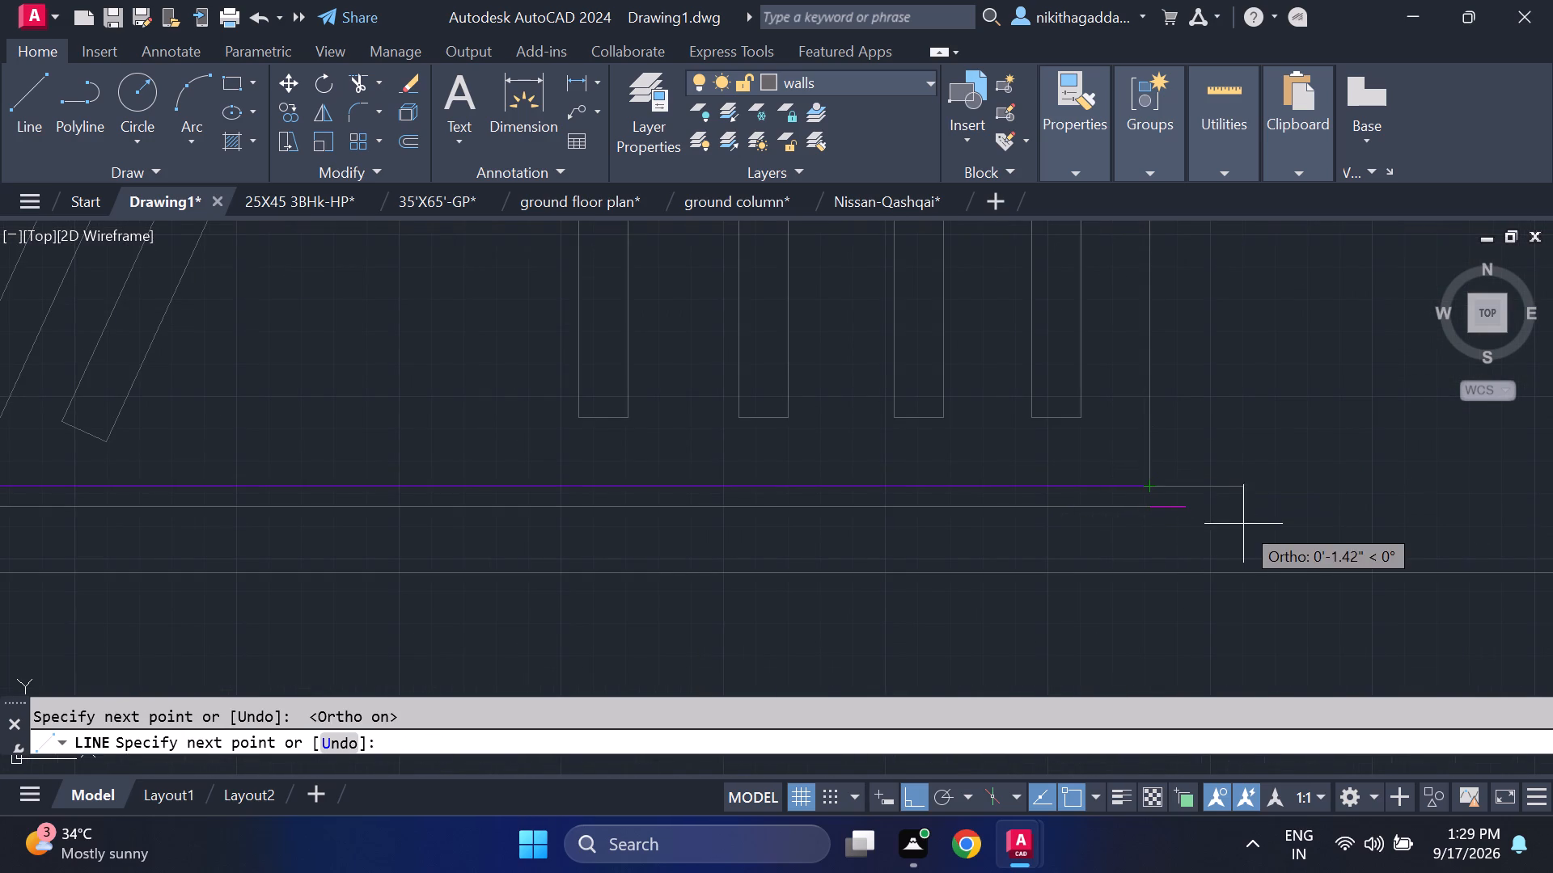
{"action": "scroll", "coordinate": [1124, 500], "scroll_direction": "down", "scroll_amount": 4}
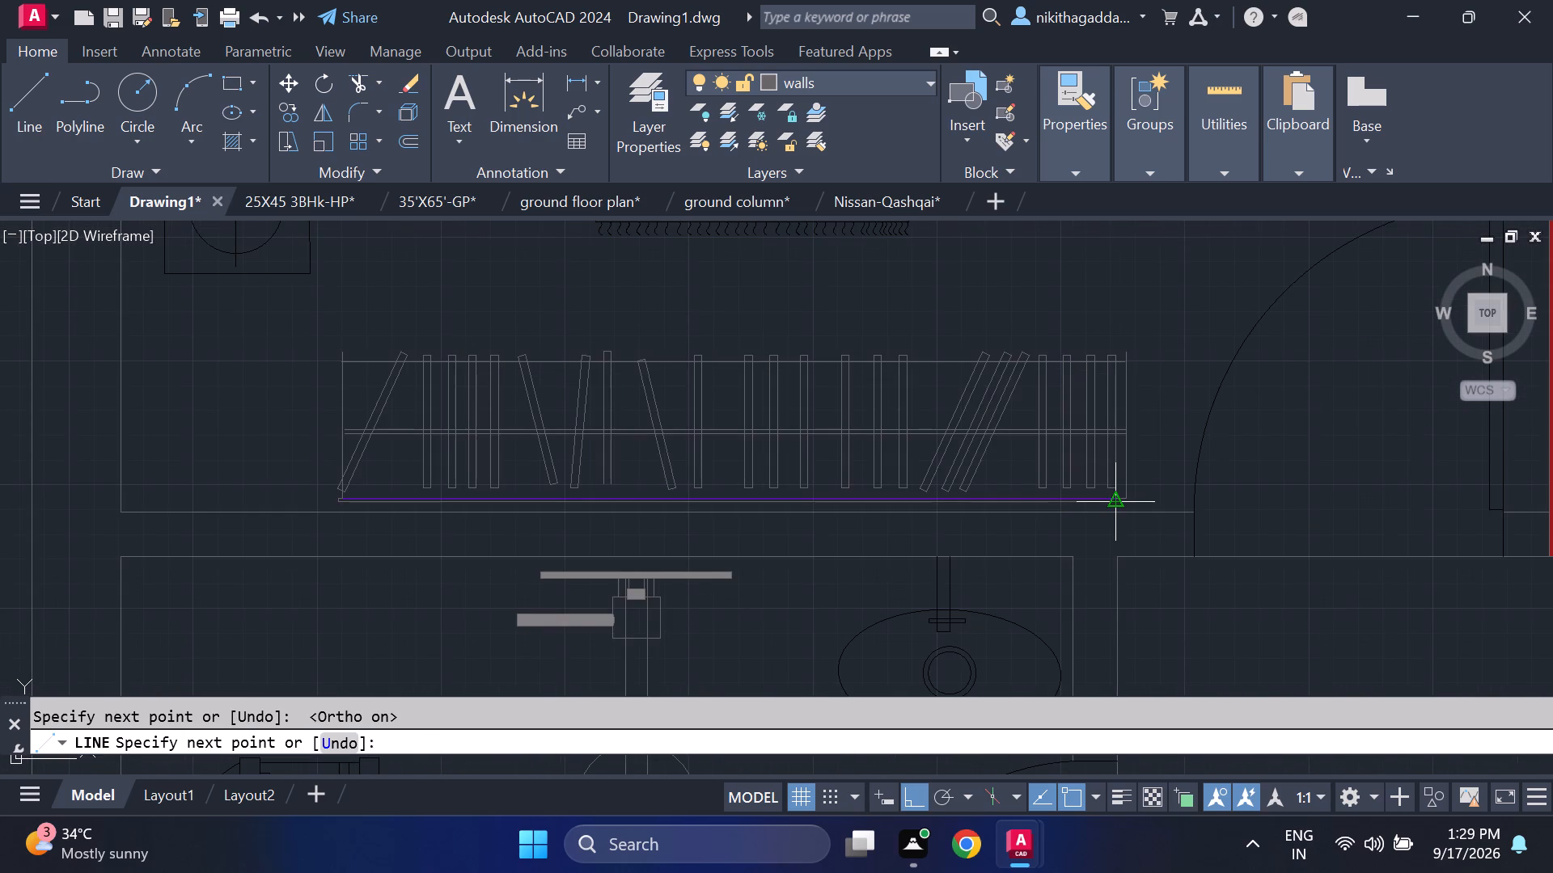
{"action": "key", "text": "Escape"}
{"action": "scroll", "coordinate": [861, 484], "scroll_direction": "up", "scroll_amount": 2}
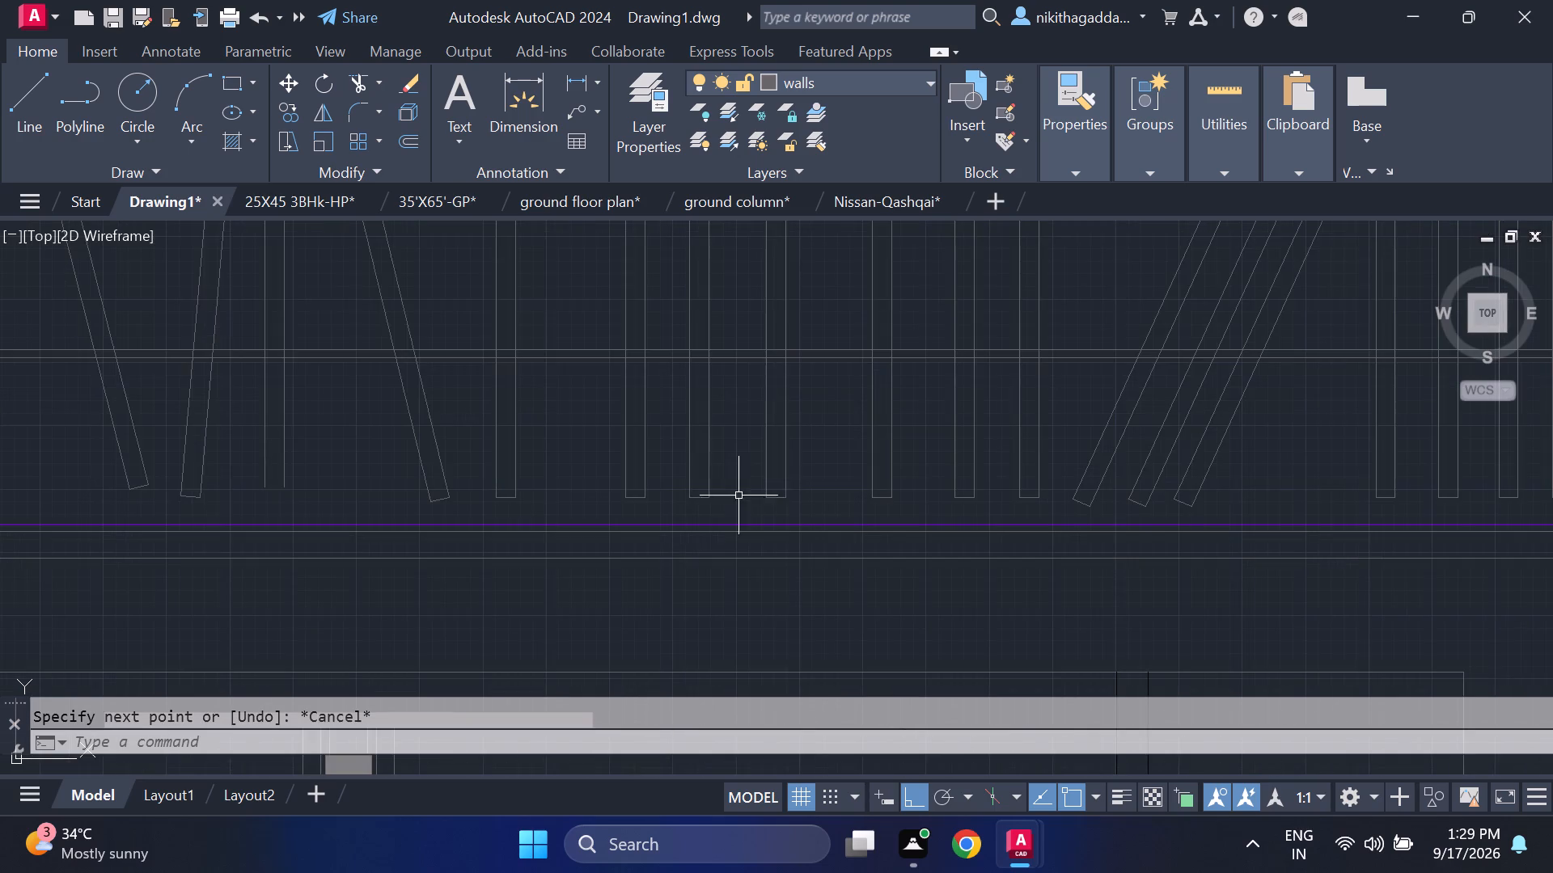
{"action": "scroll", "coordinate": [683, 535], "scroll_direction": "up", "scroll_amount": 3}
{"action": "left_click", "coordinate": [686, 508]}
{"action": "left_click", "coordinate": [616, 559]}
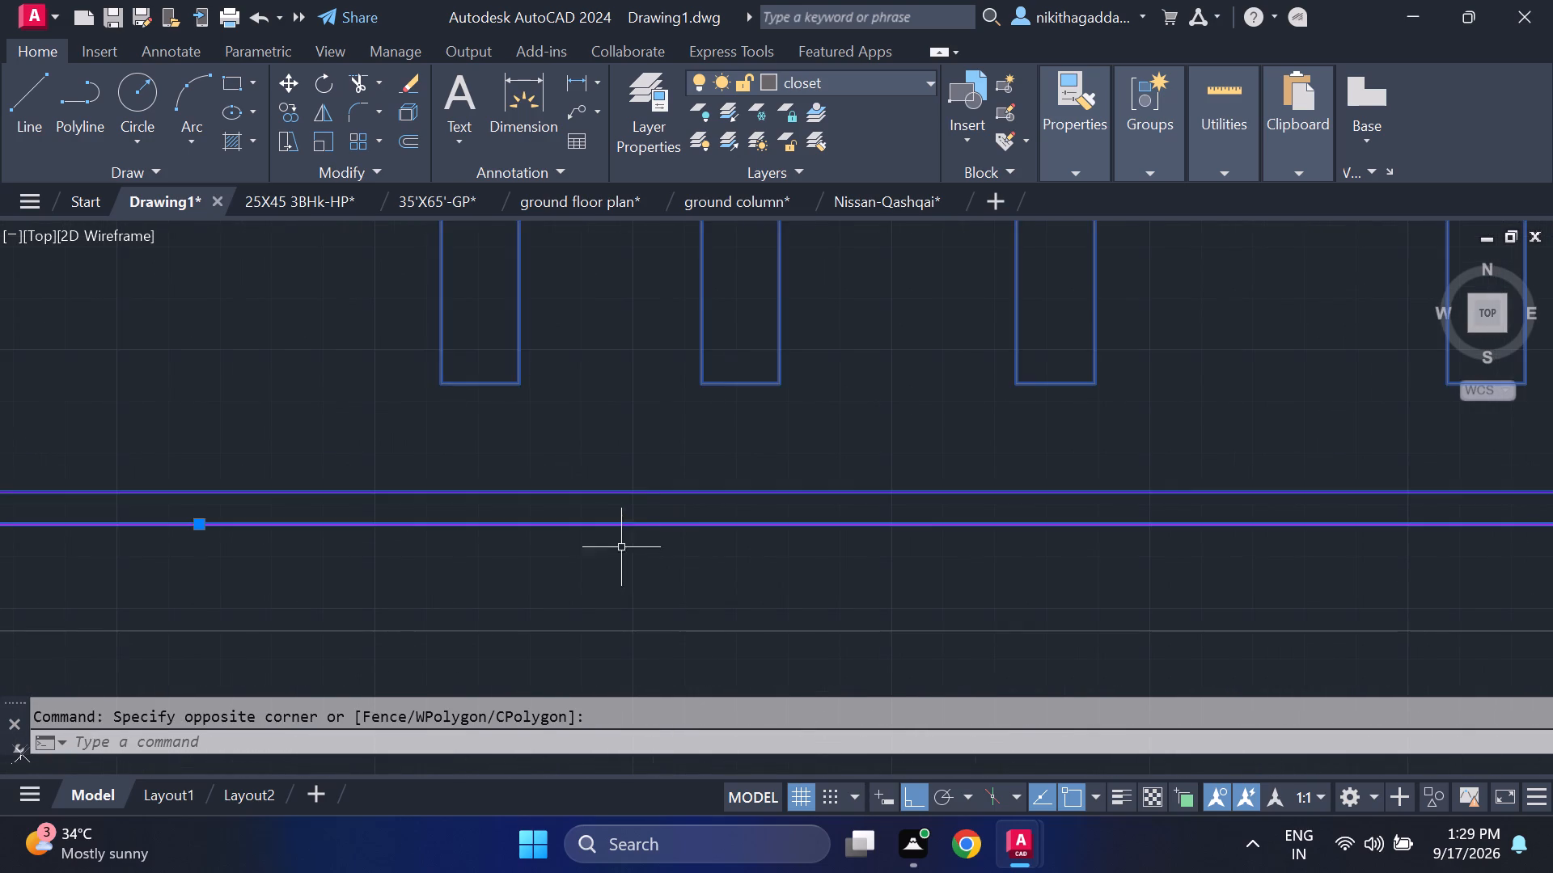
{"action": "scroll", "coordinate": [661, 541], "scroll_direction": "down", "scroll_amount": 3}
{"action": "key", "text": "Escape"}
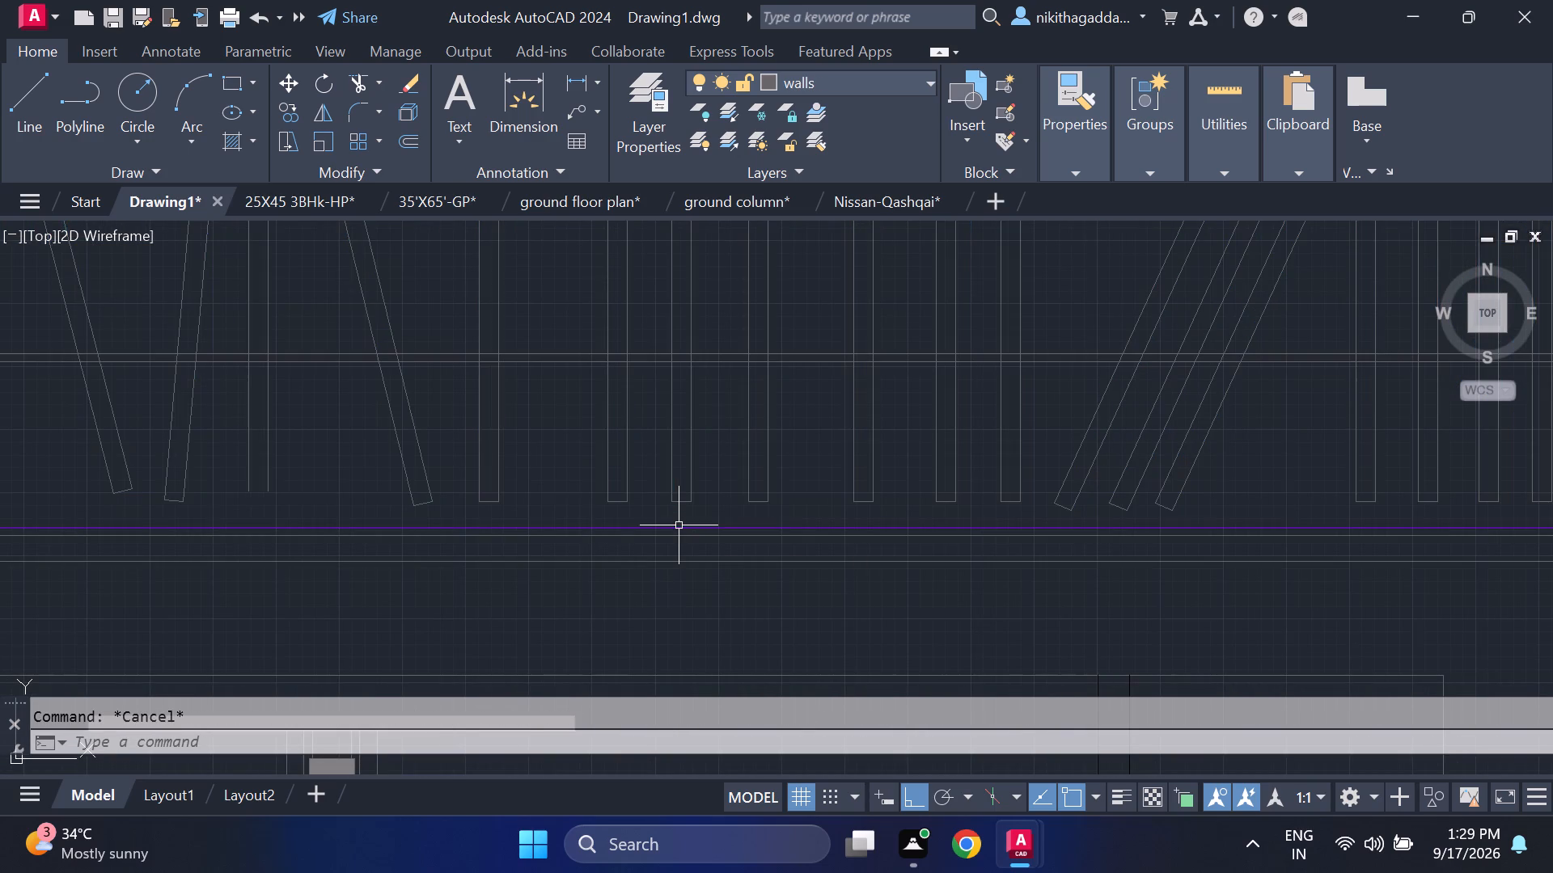
Move the closet's outer base line by its end farthest from the door onto the corner of the inner base line.
{"action": "scroll", "coordinate": [595, 491], "scroll_direction": "down", "scroll_amount": 3}
{"action": "scroll", "coordinate": [353, 480], "scroll_direction": "up", "scroll_amount": 3}
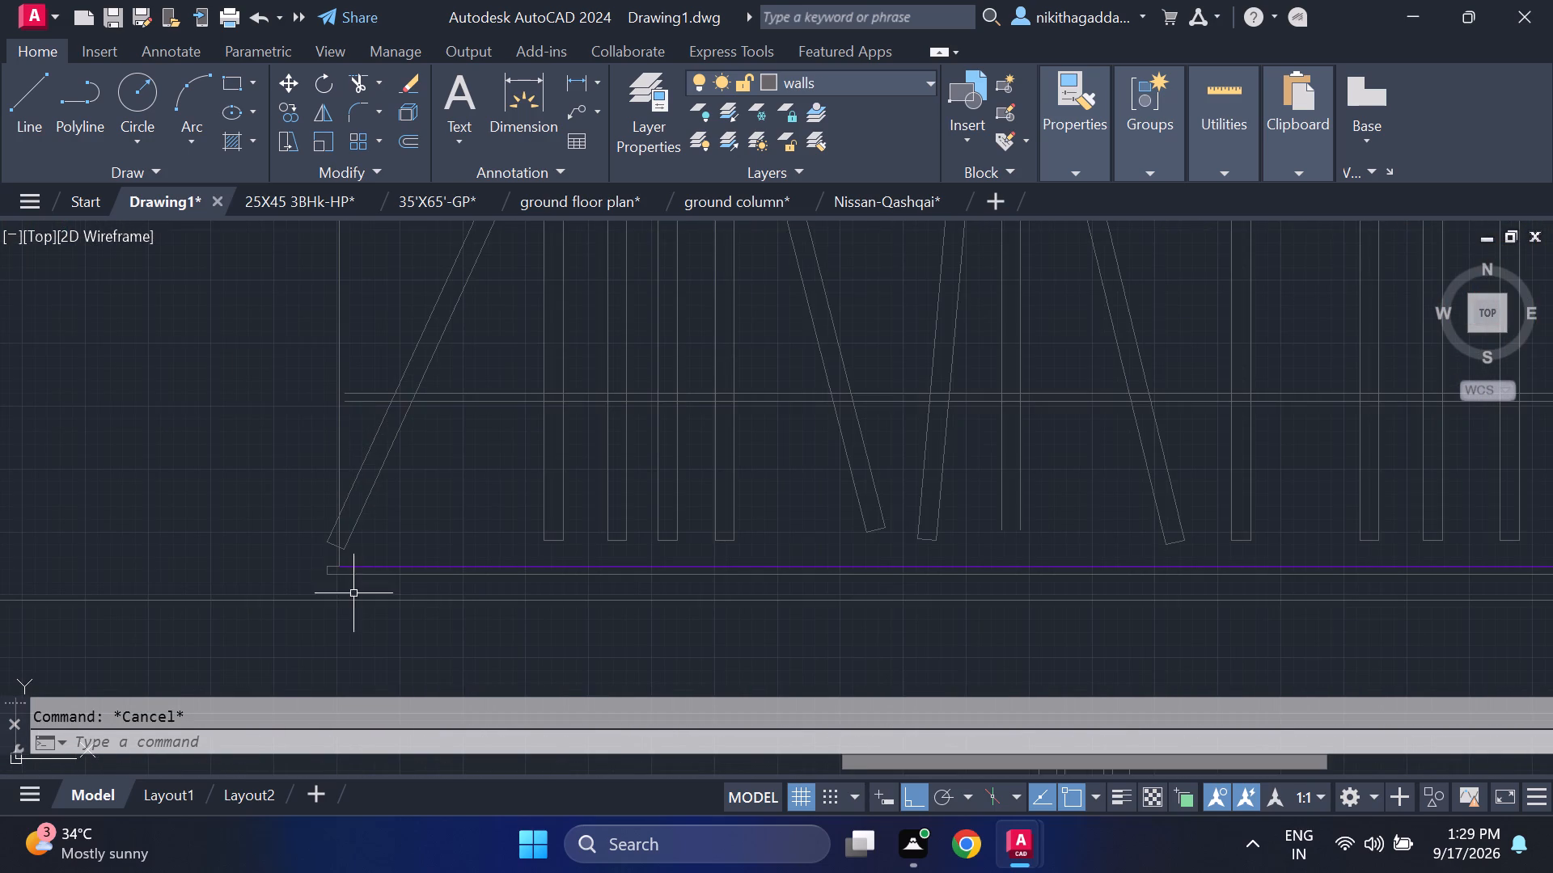
{"action": "scroll", "coordinate": [353, 606], "scroll_direction": "up", "scroll_amount": 2}
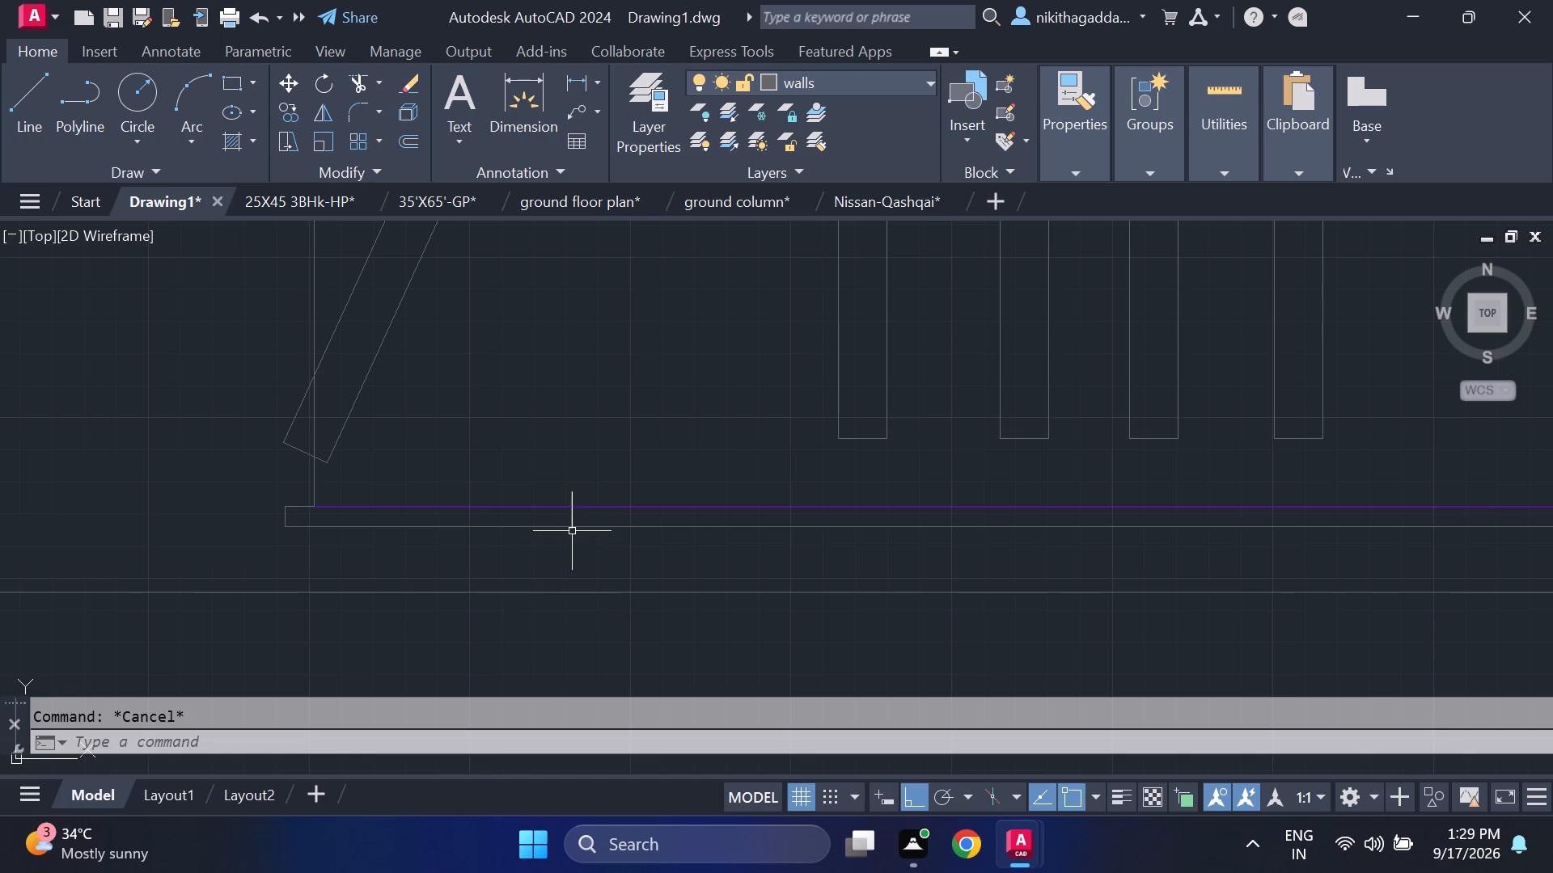
{"action": "left_click", "coordinate": [573, 529]}
{"action": "key", "text": "m"}
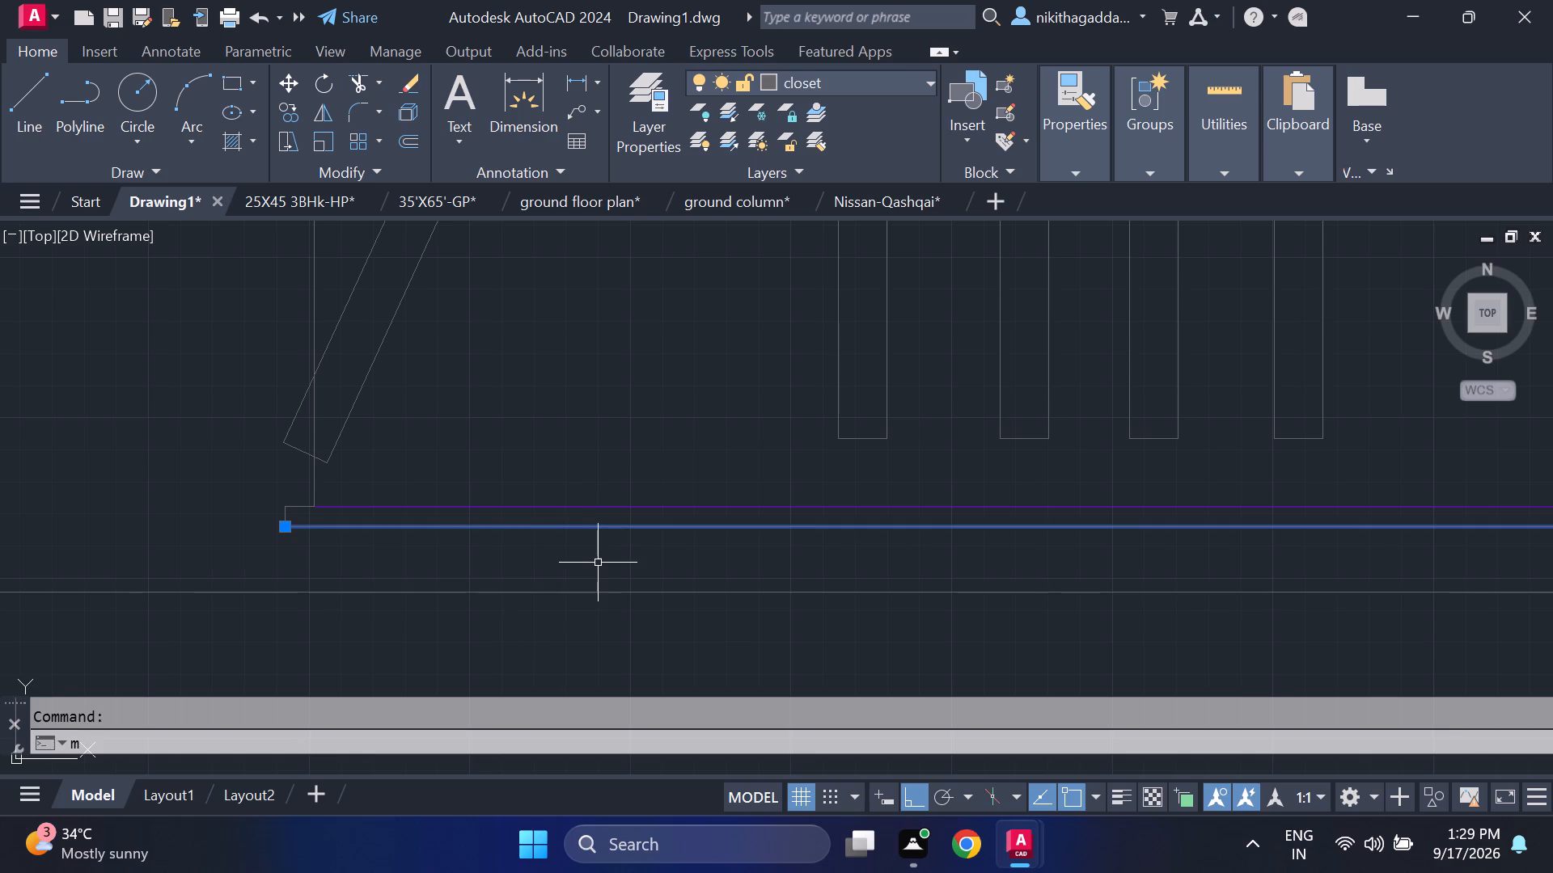
{"action": "key", "text": "Return"}
{"action": "left_click", "coordinate": [277, 527]}
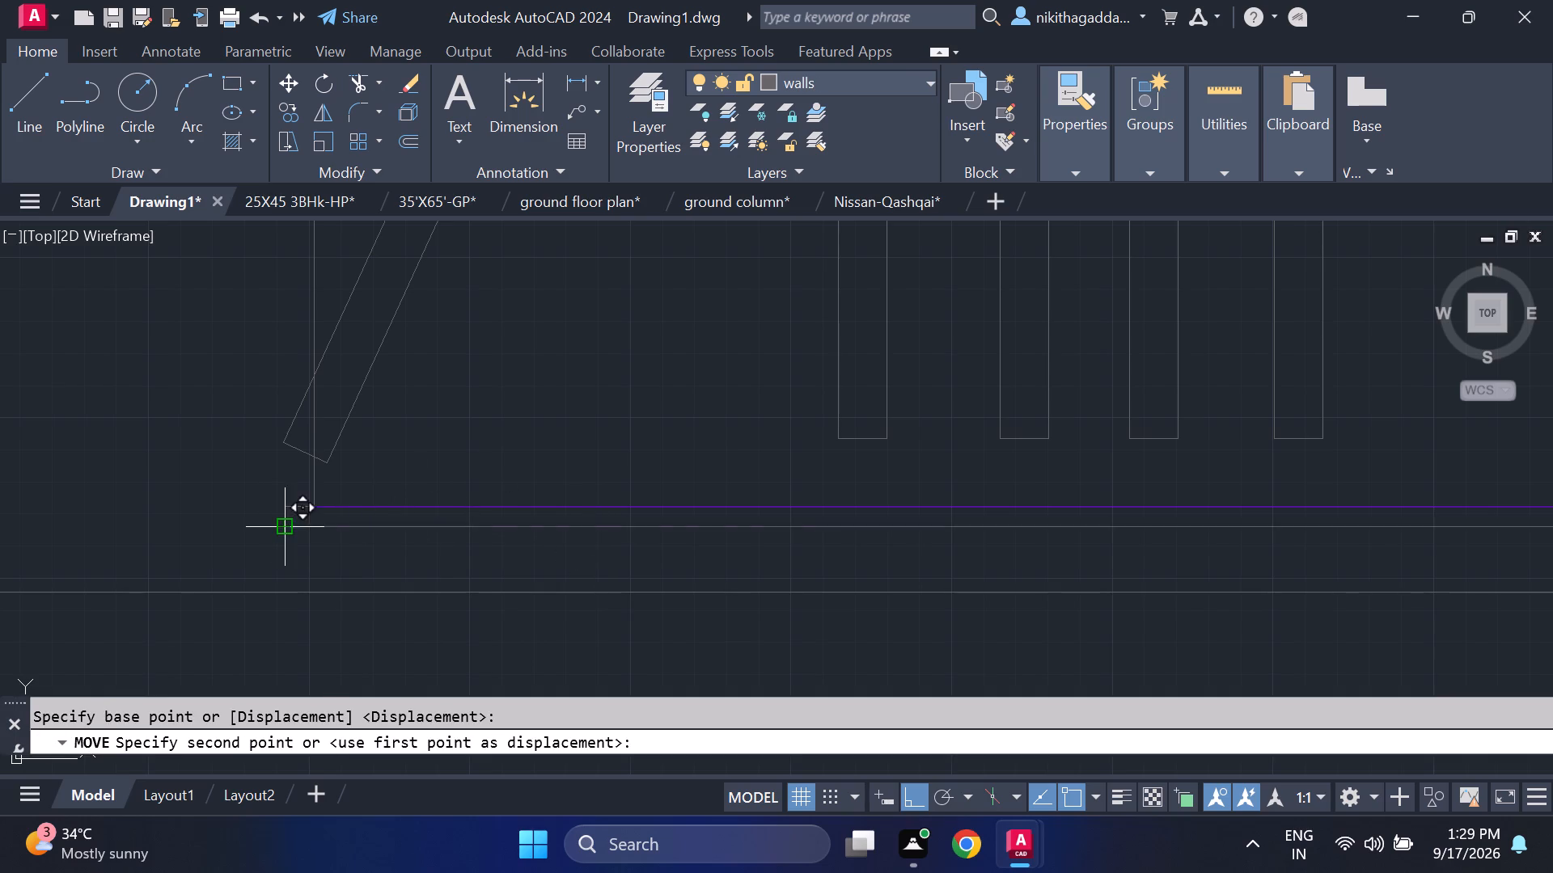
{"action": "left_click", "coordinate": [311, 500]}
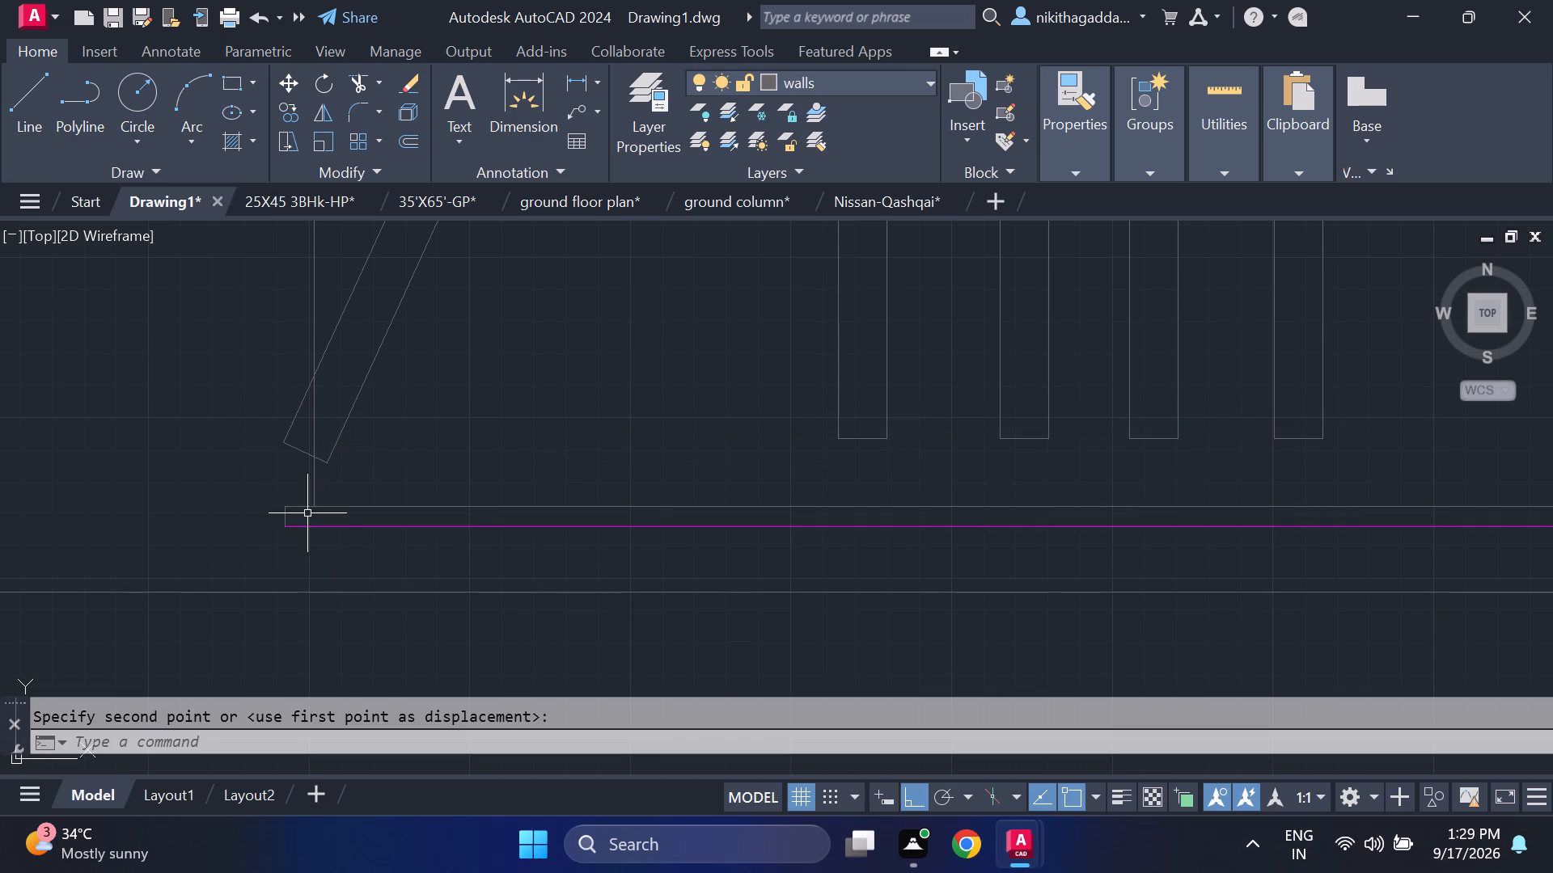
Draw a straight horizontal line along the closet's full outer base edge, from one end to the other.
{"action": "scroll", "coordinate": [380, 570], "scroll_direction": "down", "scroll_amount": 2}
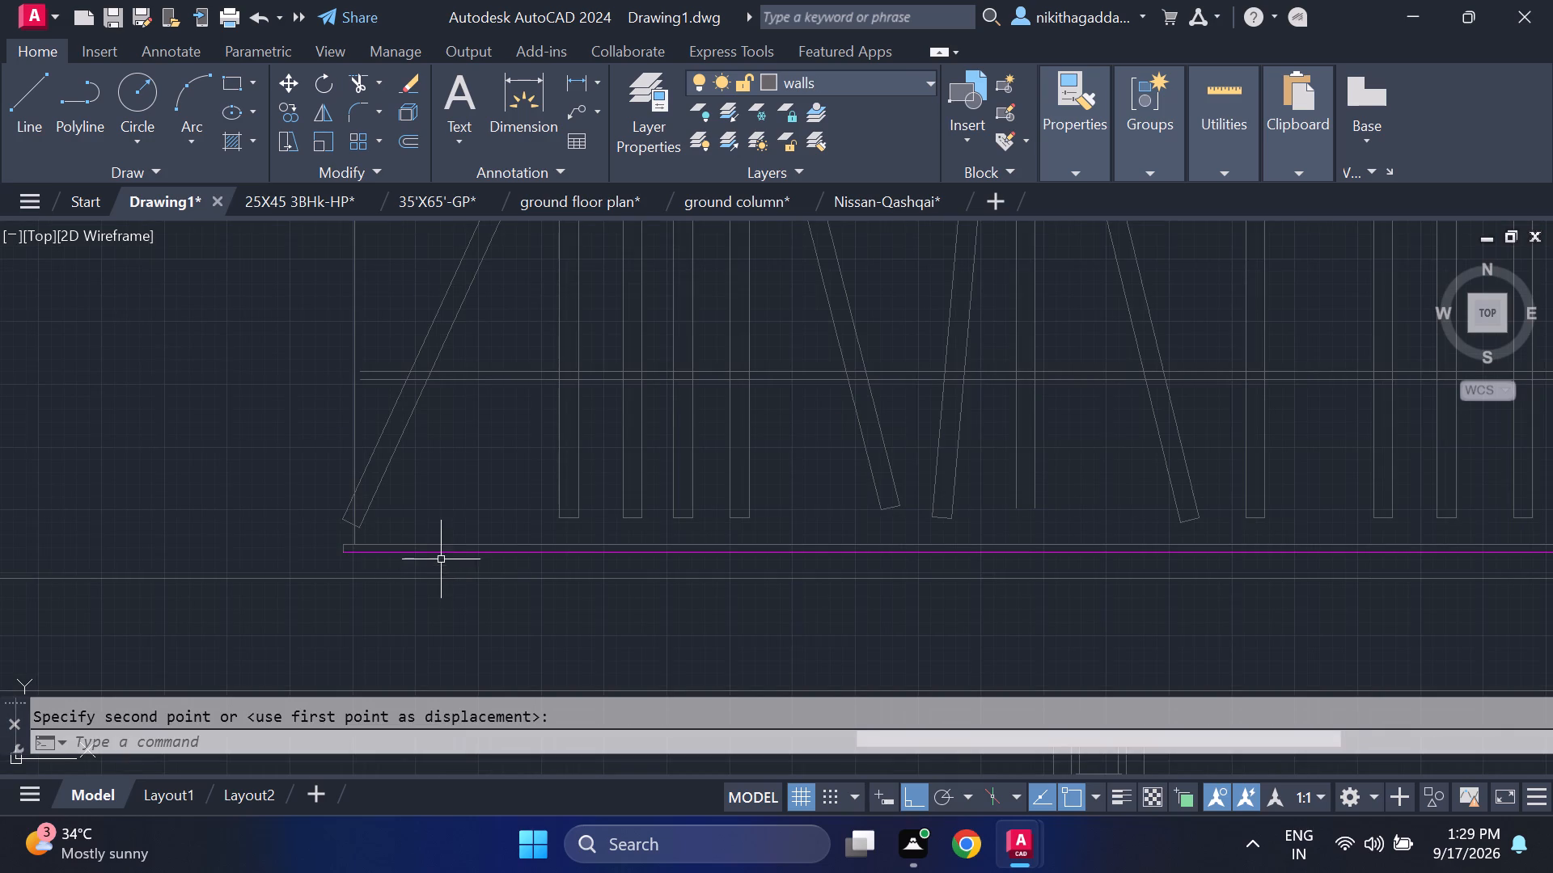
{"action": "scroll", "coordinate": [441, 559], "scroll_direction": "up", "scroll_amount": 2}
{"action": "key", "text": "l"}
{"action": "key", "text": "Return"}
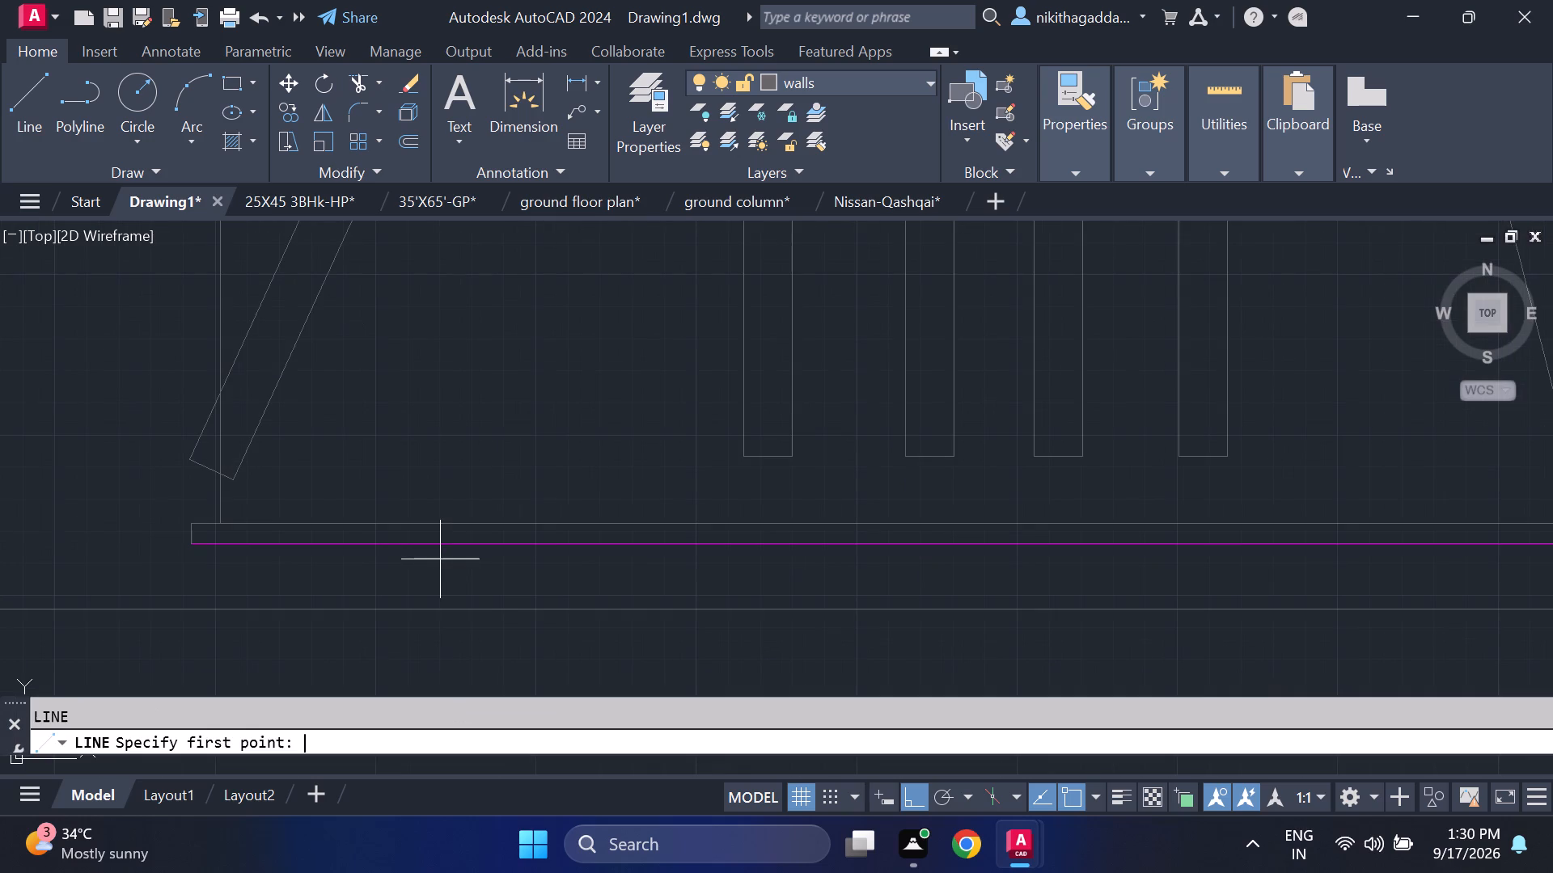
{"action": "left_click", "coordinate": [185, 546]}
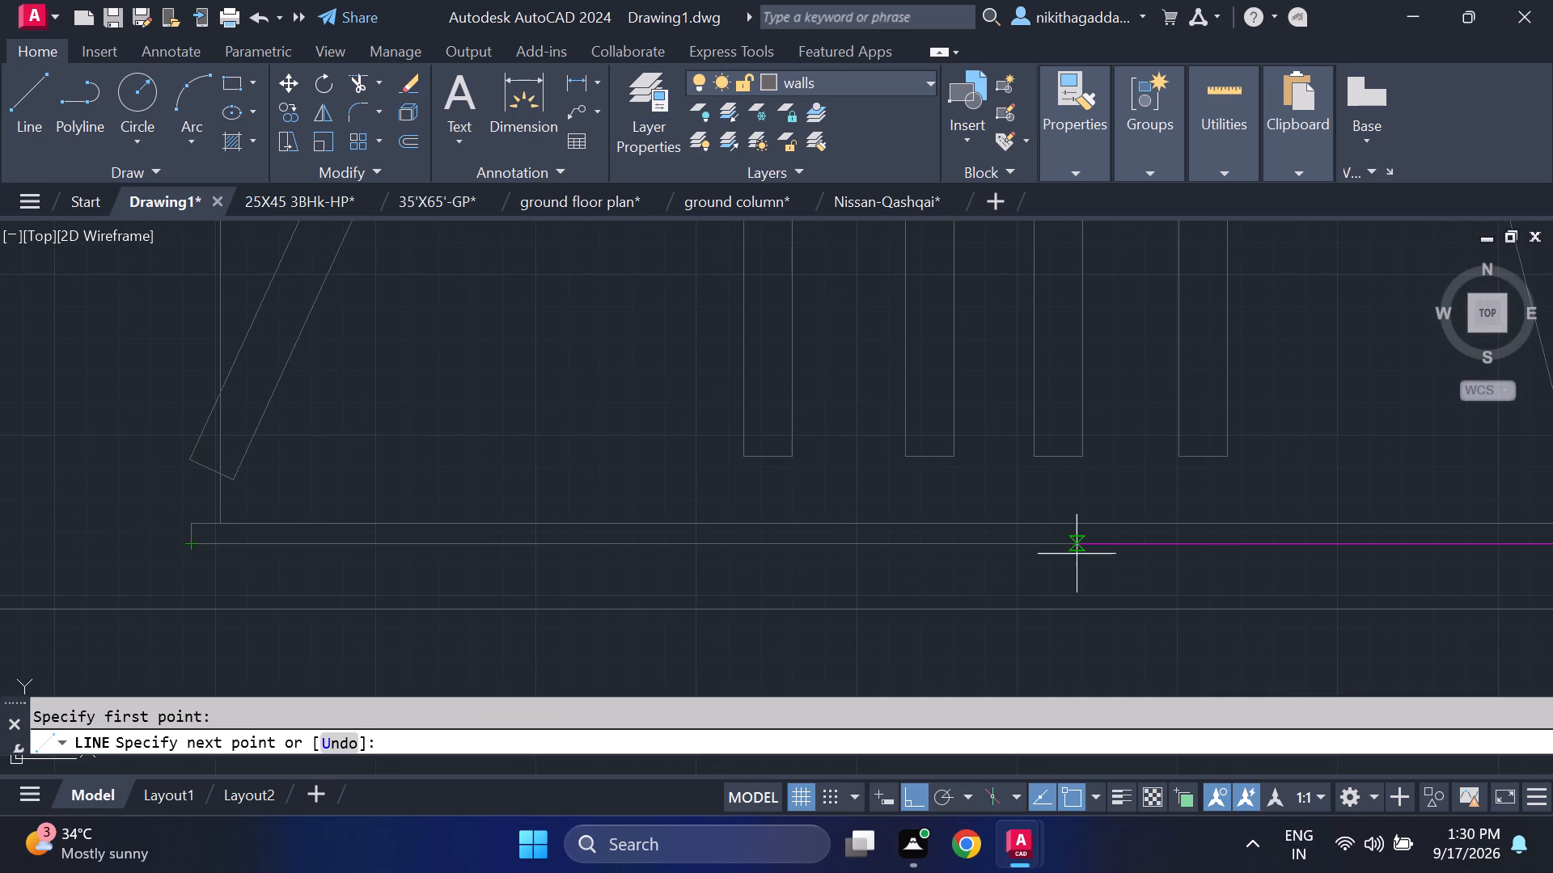
{"action": "middle_click_drag", "start_coordinate": [1102, 551], "coordinate": [0, 432]}
{"action": "middle_click", "coordinate": [0, 432]}
{"action": "scroll", "coordinate": [1202, 428], "scroll_direction": "down", "scroll_amount": 3}
{"action": "middle_click_drag", "start_coordinate": [1157, 420], "coordinate": [518, 463]}
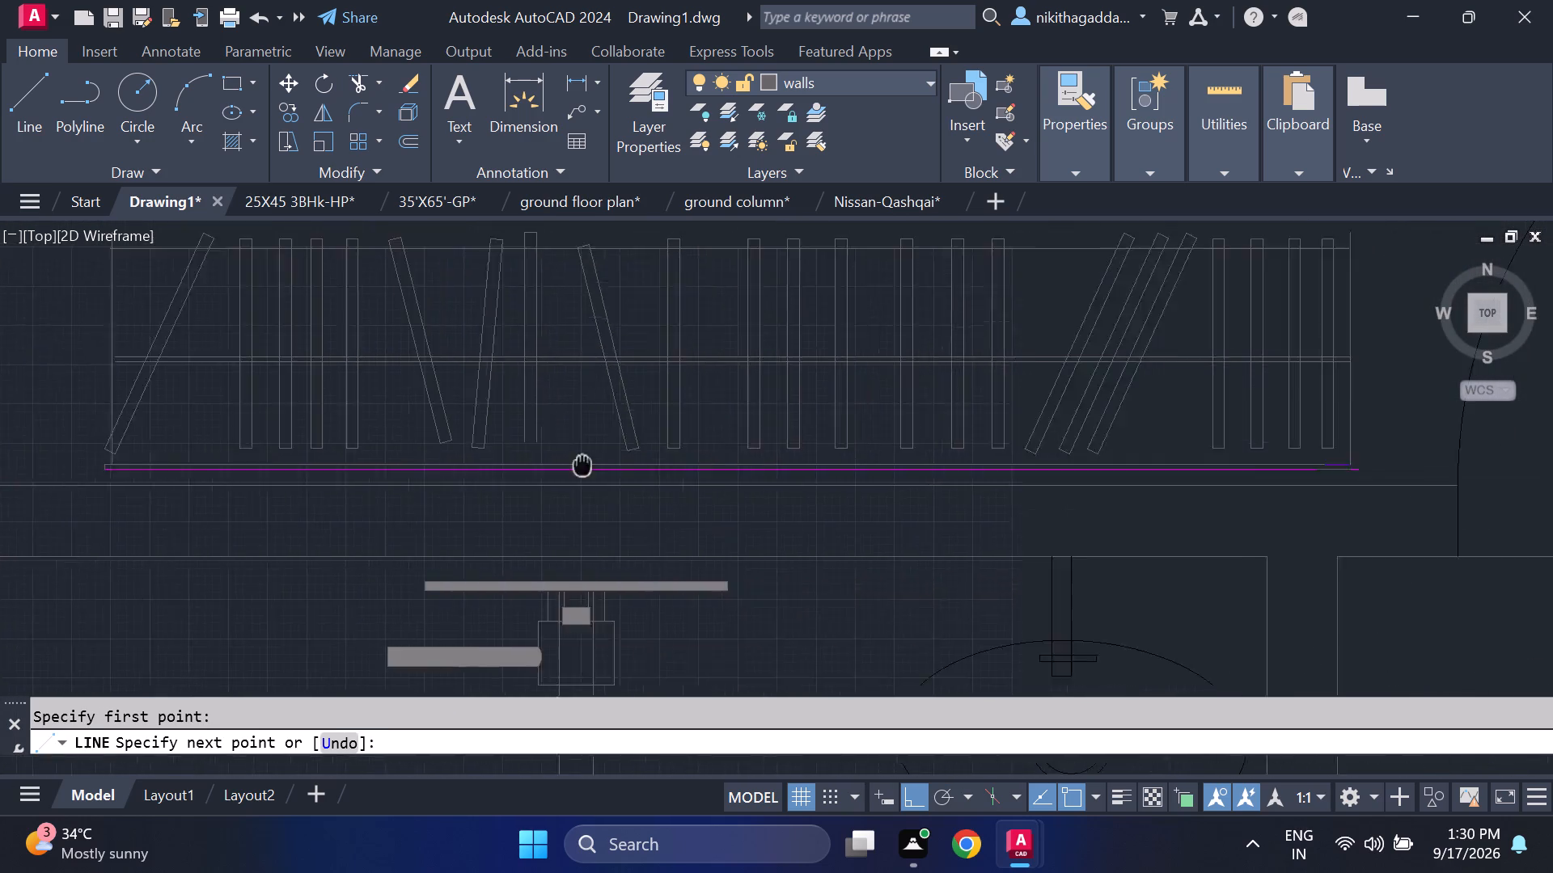
{"action": "middle_click_drag", "start_coordinate": [518, 463], "coordinate": [142, 467]}
{"action": "scroll", "coordinate": [909, 481], "scroll_direction": "up", "scroll_amount": 3}
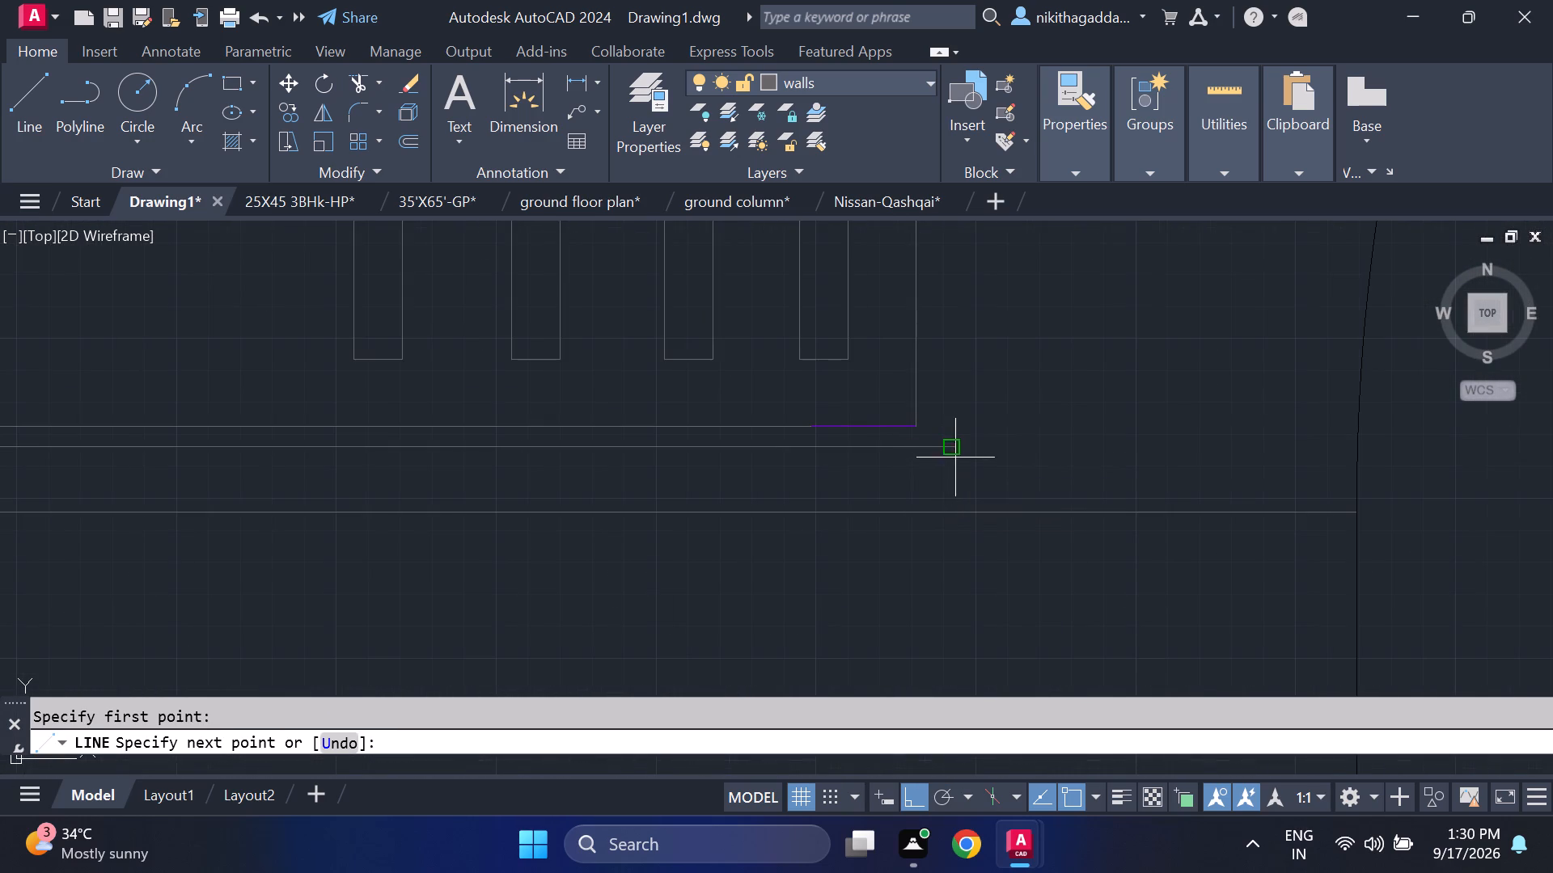
{"action": "left_click", "coordinate": [956, 453]}
{"action": "scroll", "coordinate": [954, 453], "scroll_direction": "down", "scroll_amount": 4}
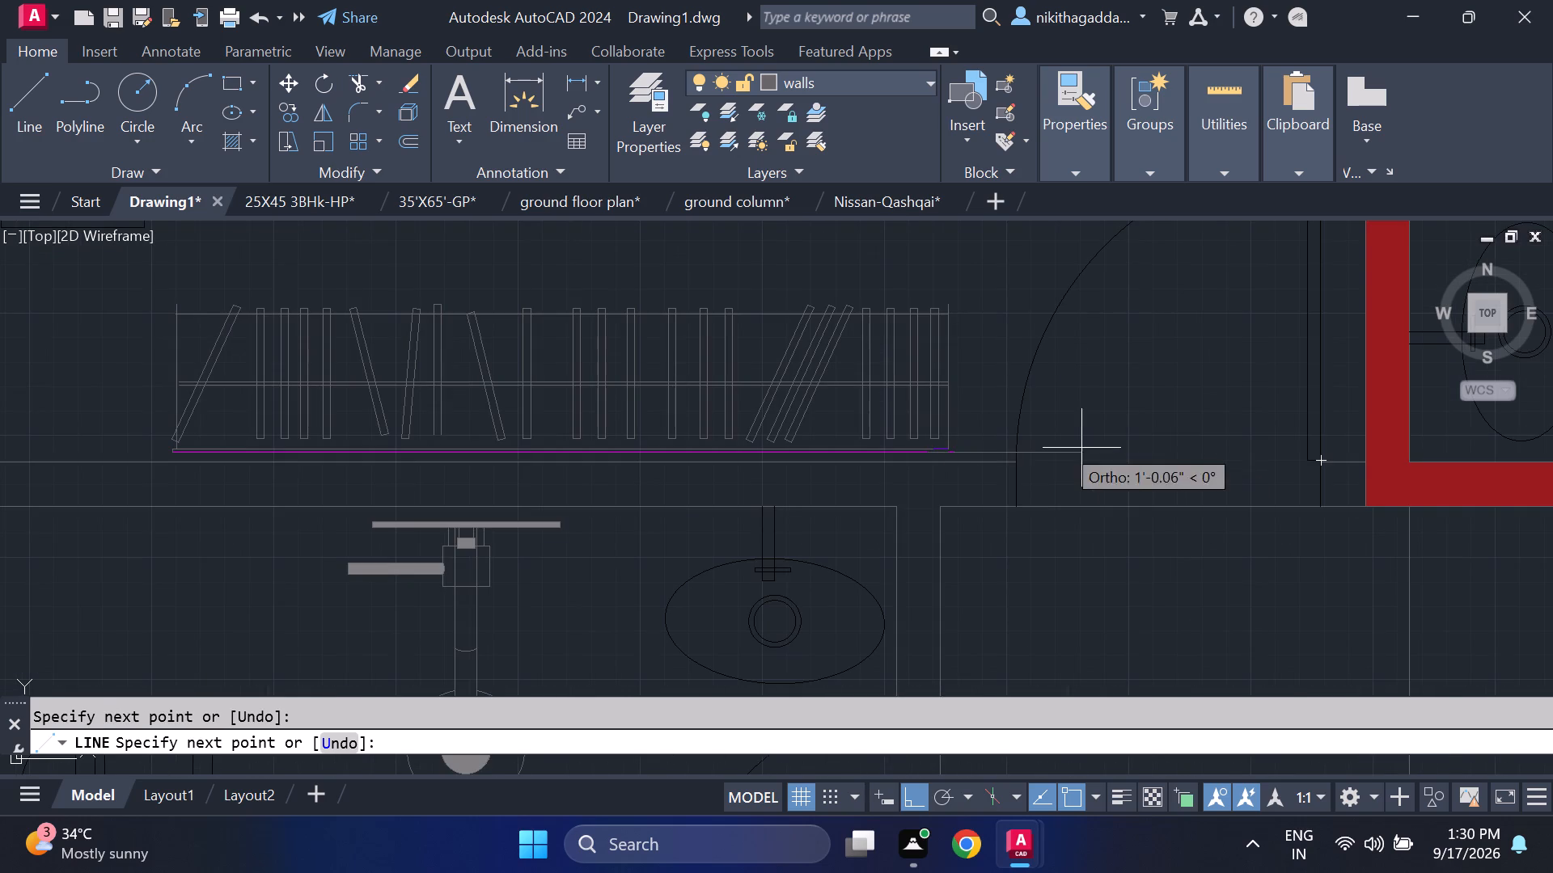
{"action": "key", "text": "Escape"}
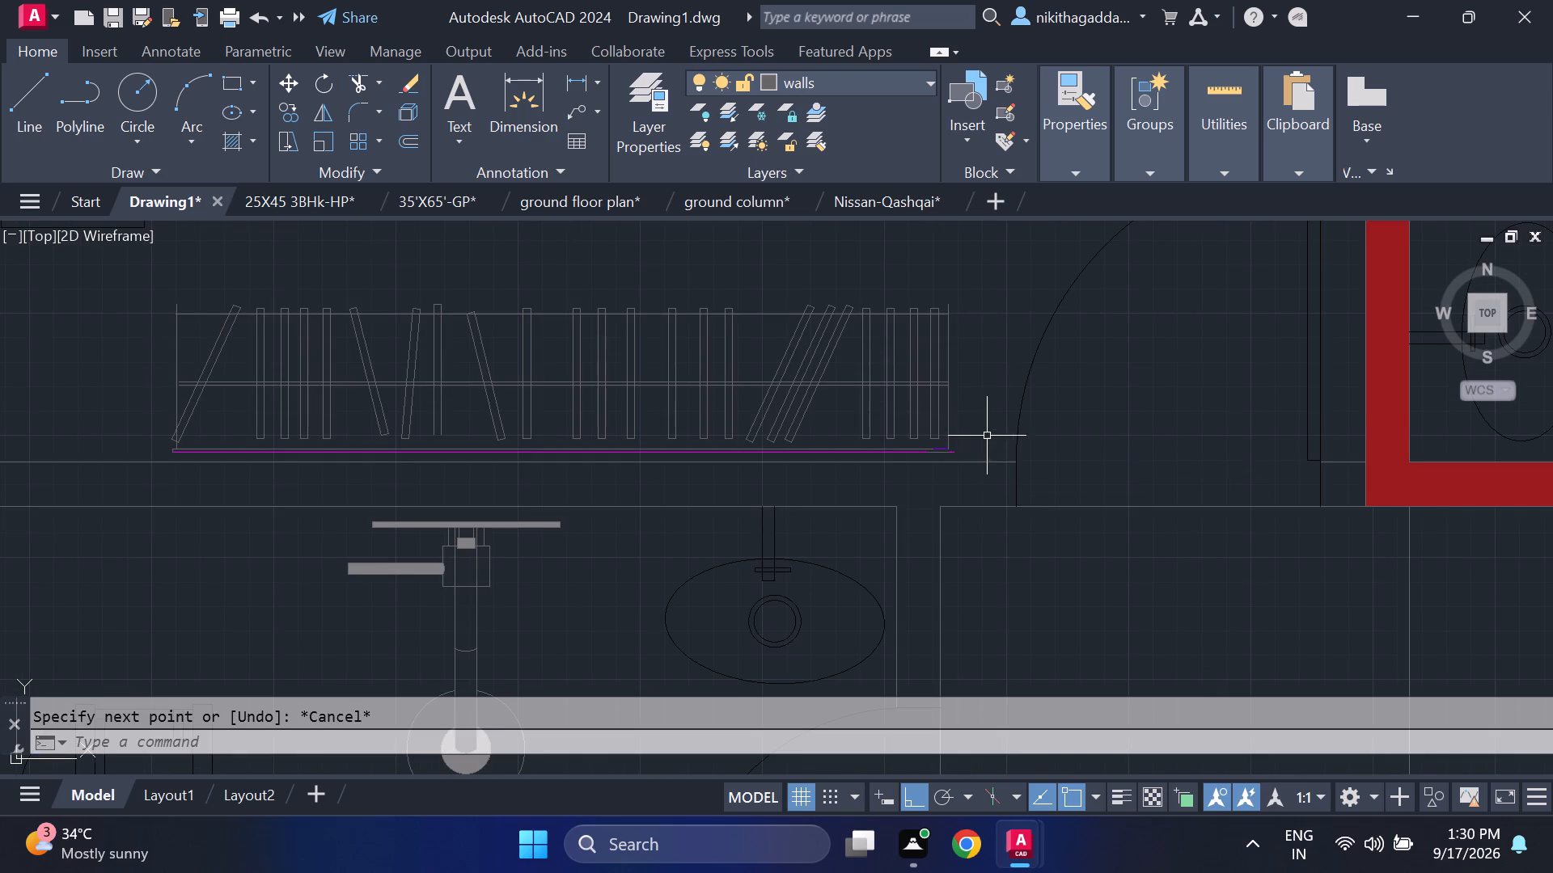
Move the 11'4"X12'0" BEDROOM closet, including its base lines, straight up about 1 inch off the wall line.
{"action": "scroll", "coordinate": [1000, 417], "scroll_direction": "down", "scroll_amount": 4}
{"action": "scroll", "coordinate": [883, 433], "scroll_direction": "up", "scroll_amount": 1}
{"action": "scroll", "coordinate": [999, 415], "scroll_direction": "down", "scroll_amount": 2}
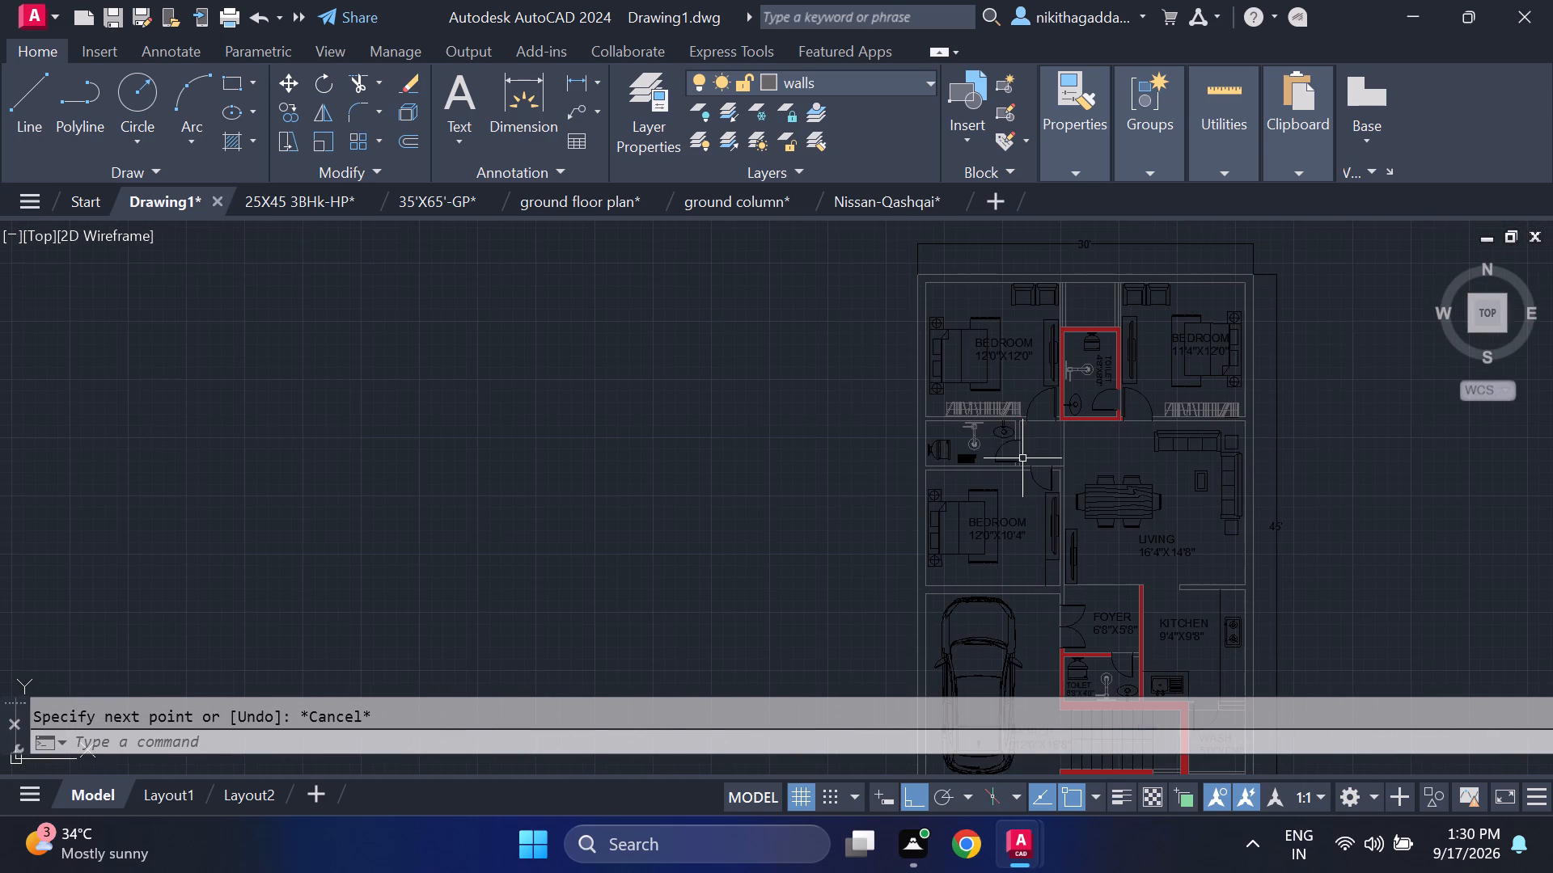
{"action": "middle_click_drag", "start_coordinate": [1126, 486], "coordinate": [963, 468]}
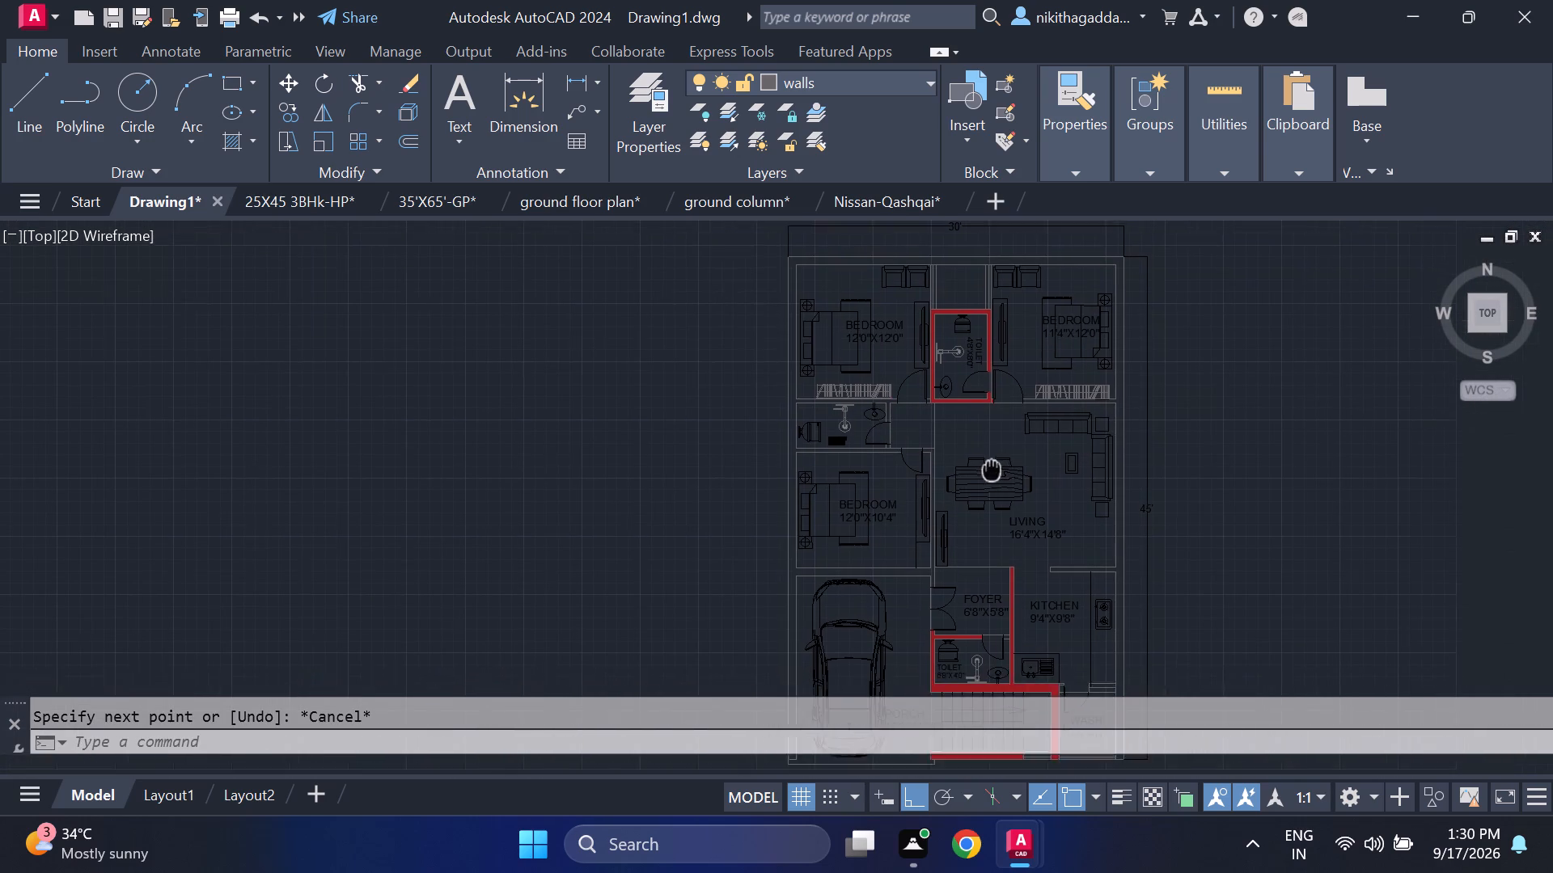
{"action": "middle_click_drag", "start_coordinate": [963, 468], "coordinate": [765, 485]}
{"action": "scroll", "coordinate": [874, 411], "scroll_direction": "up", "scroll_amount": 4}
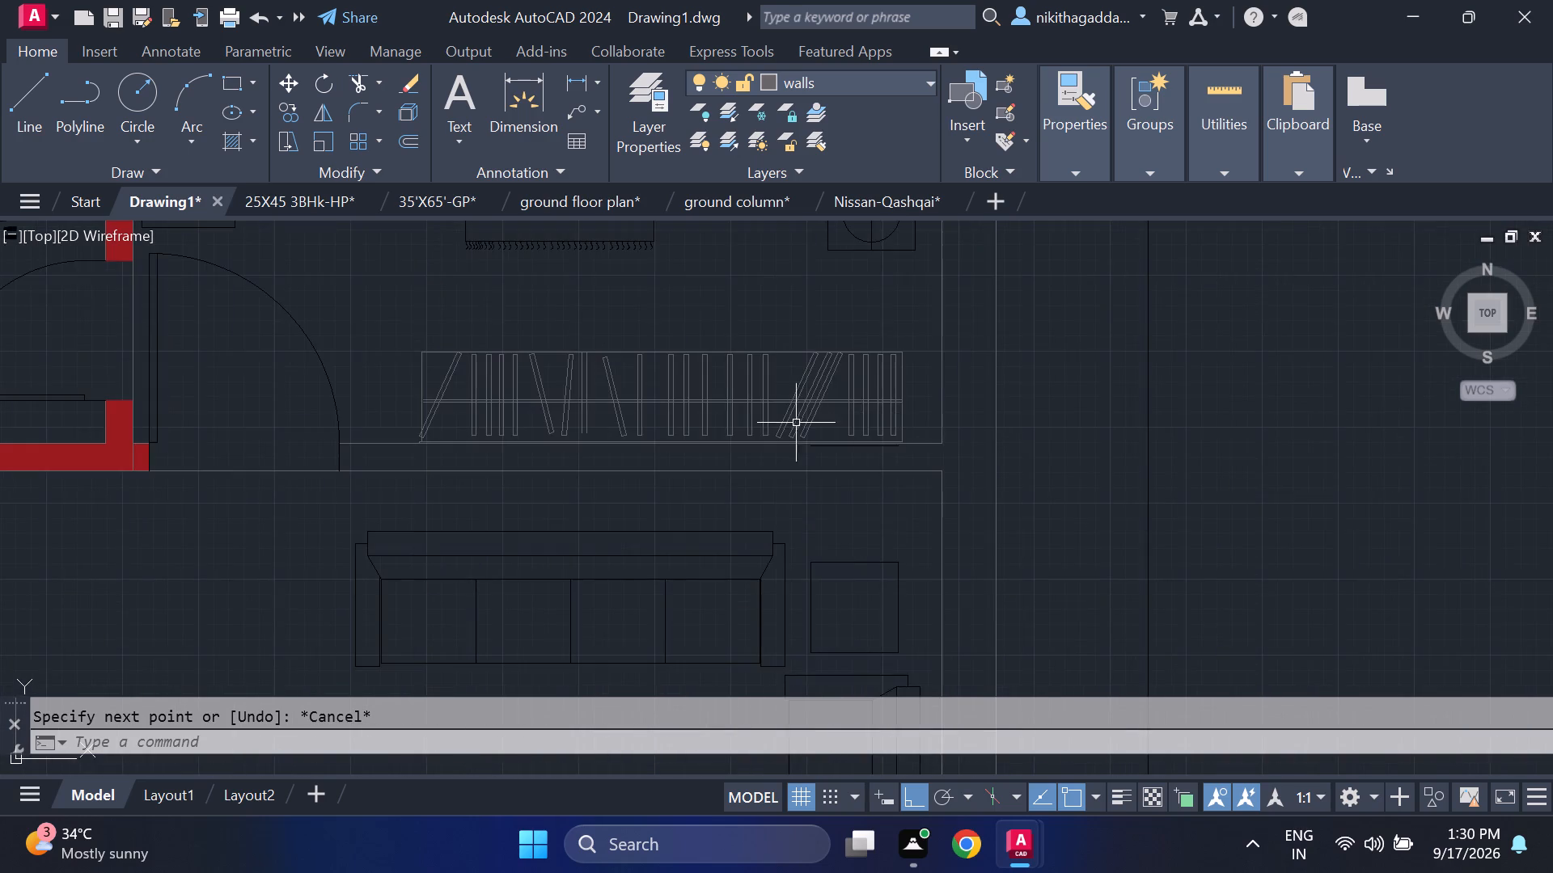
{"action": "scroll", "coordinate": [756, 423], "scroll_direction": "up", "scroll_amount": 3}
{"action": "scroll", "coordinate": [899, 368], "scroll_direction": "down", "scroll_amount": 3}
{"action": "left_click_drag", "start_coordinate": [933, 287], "coordinate": [866, 318]}
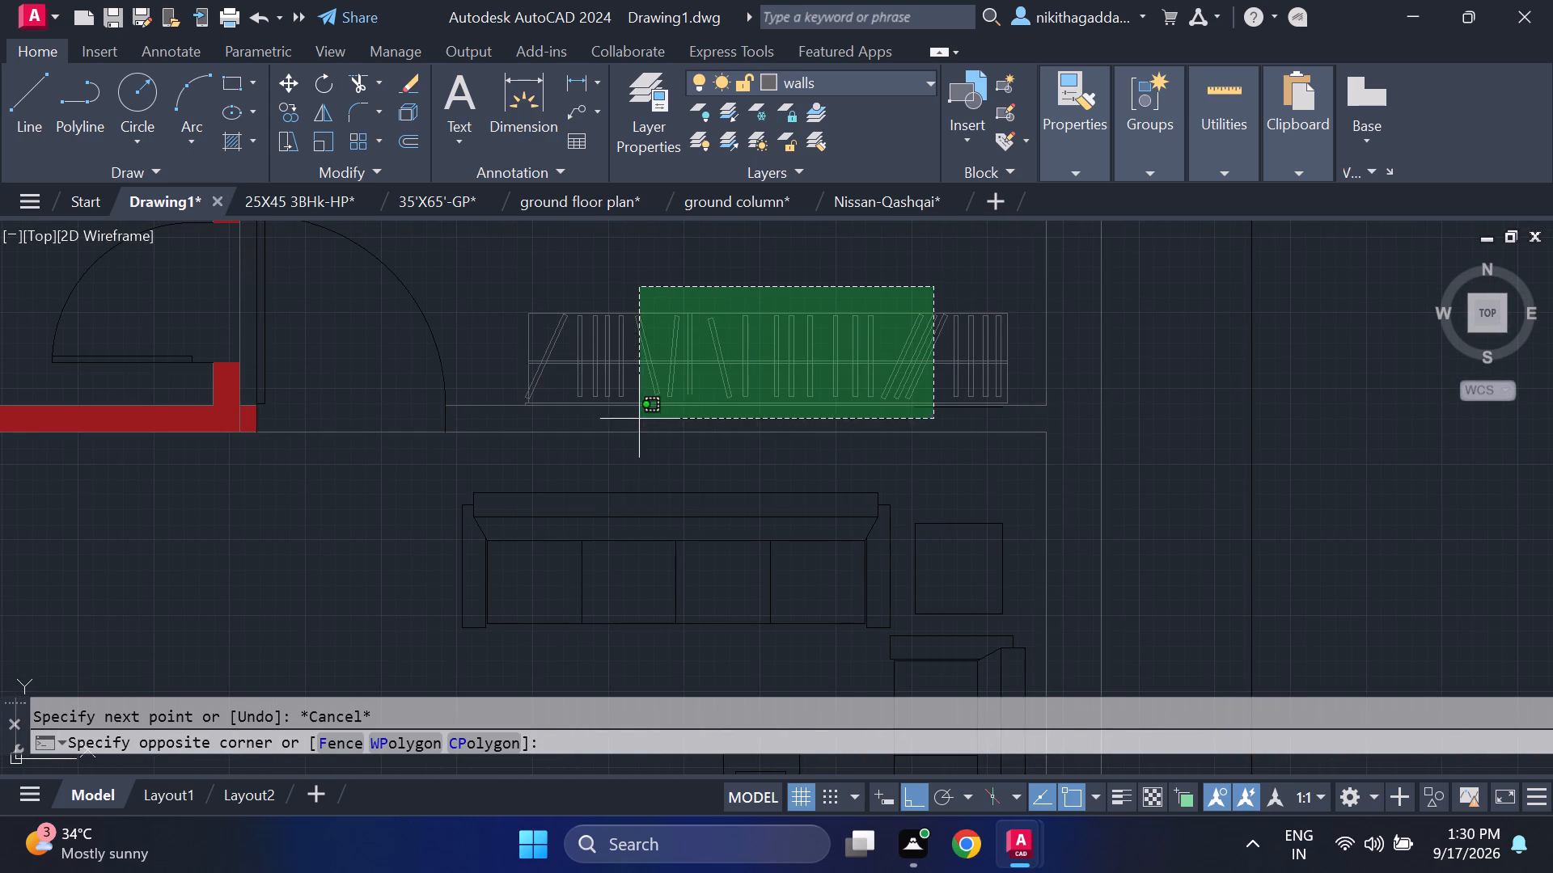
{"action": "left_click", "coordinate": [634, 395]}
{"action": "scroll", "coordinate": [550, 378], "scroll_direction": "up", "scroll_amount": 4}
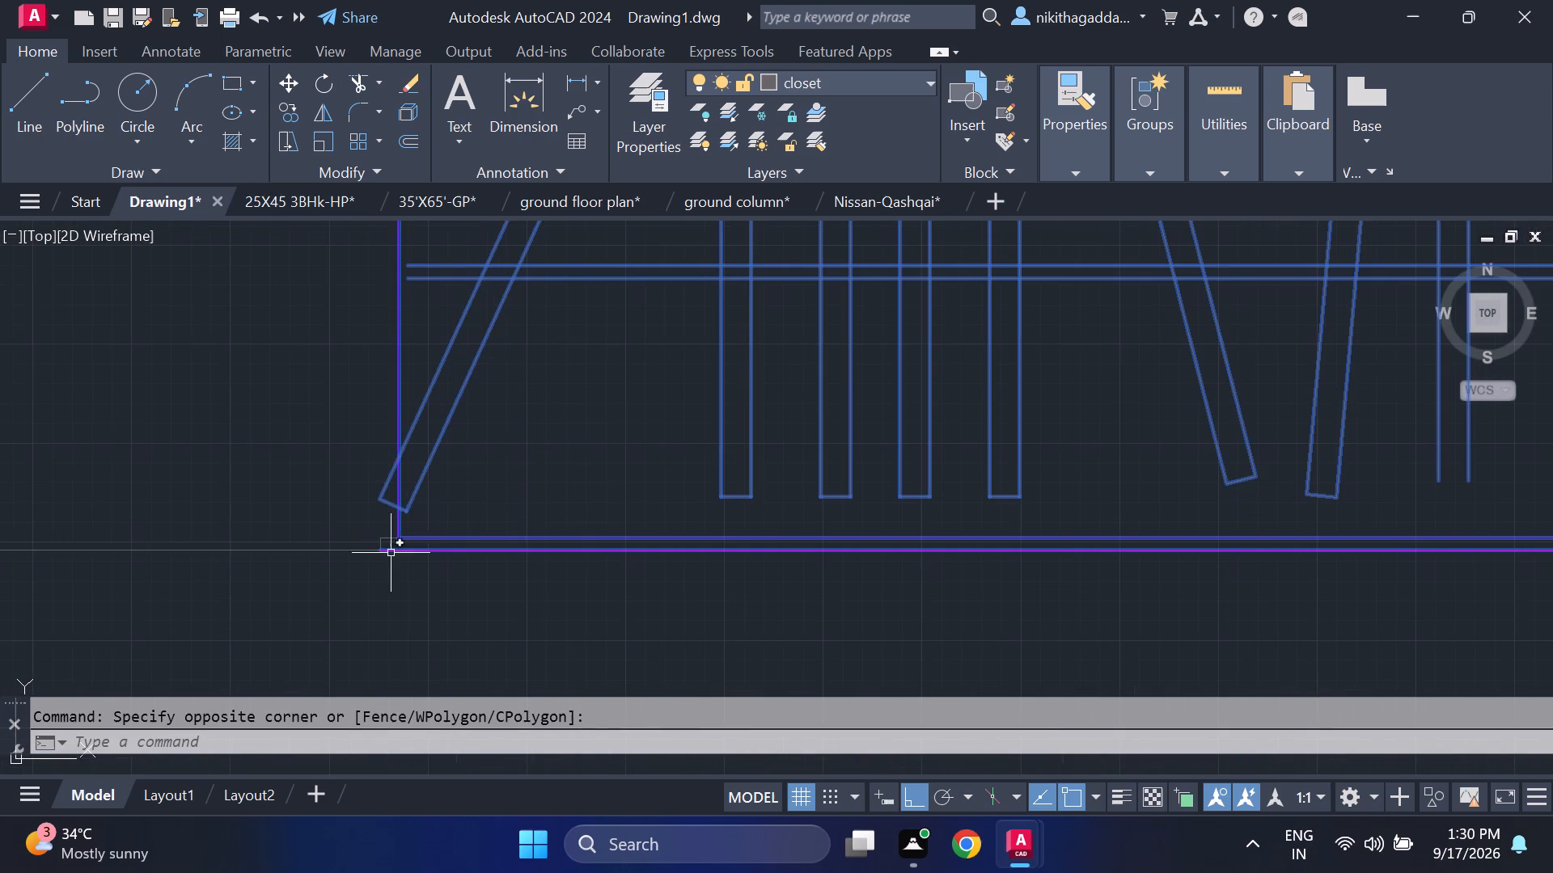
{"action": "scroll", "coordinate": [391, 555], "scroll_direction": "up", "scroll_amount": 2}
{"action": "left_click", "coordinate": [379, 491]}
{"action": "left_click", "coordinate": [353, 535]}
{"action": "scroll", "coordinate": [817, 525], "scroll_direction": "down", "scroll_amount": 3}
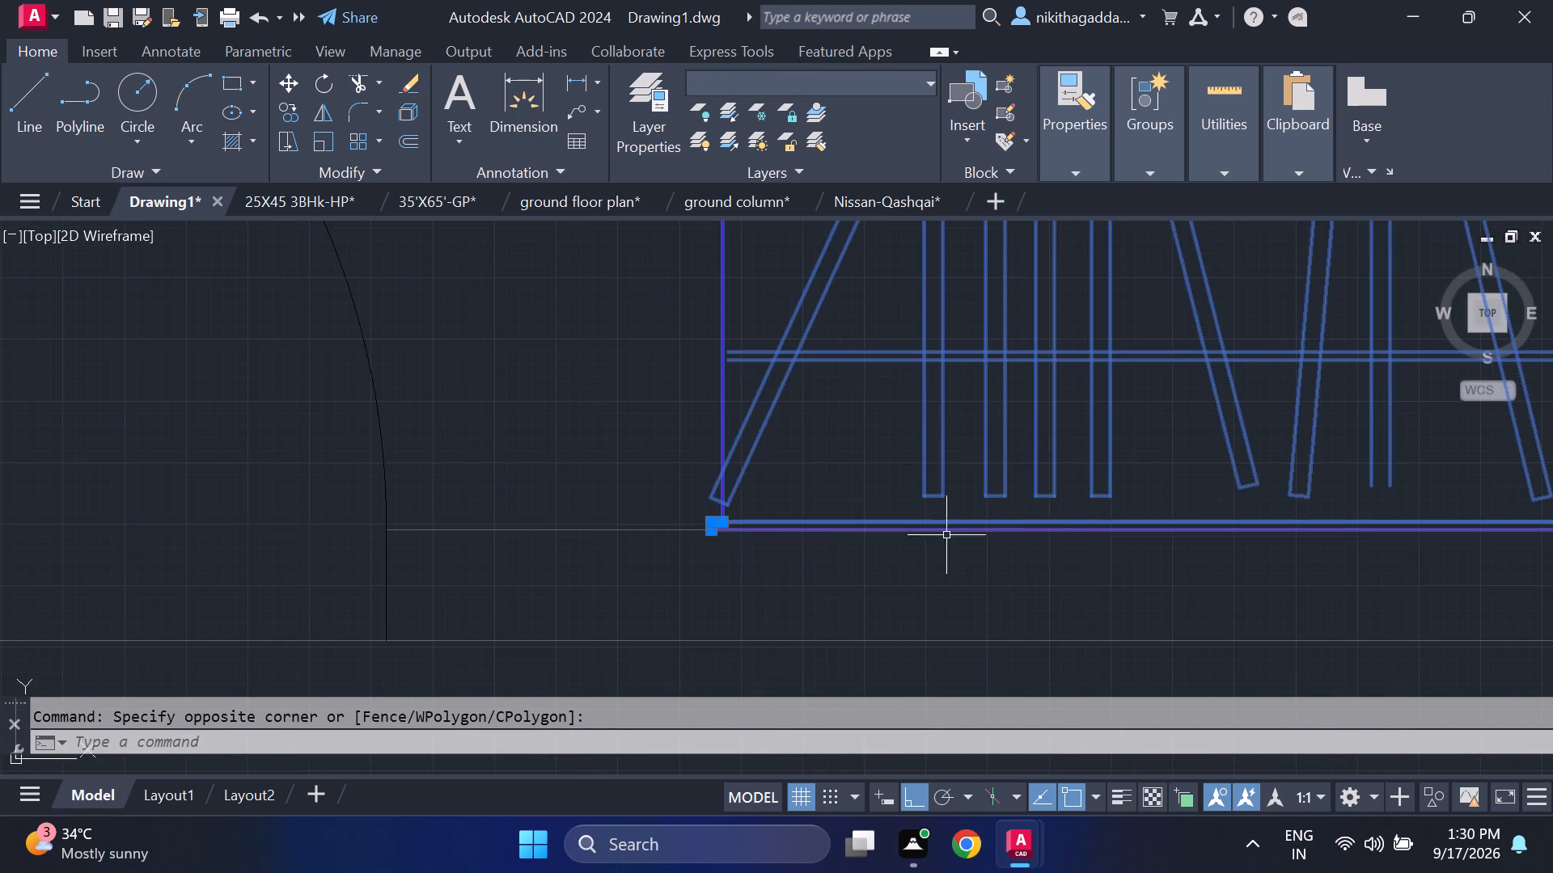
{"action": "middle_click_drag", "start_coordinate": [1092, 542], "coordinate": [346, 432]}
{"action": "scroll", "coordinate": [1062, 433], "scroll_direction": "down", "scroll_amount": 4}
{"action": "scroll", "coordinate": [1187, 419], "scroll_direction": "up", "scroll_amount": 4}
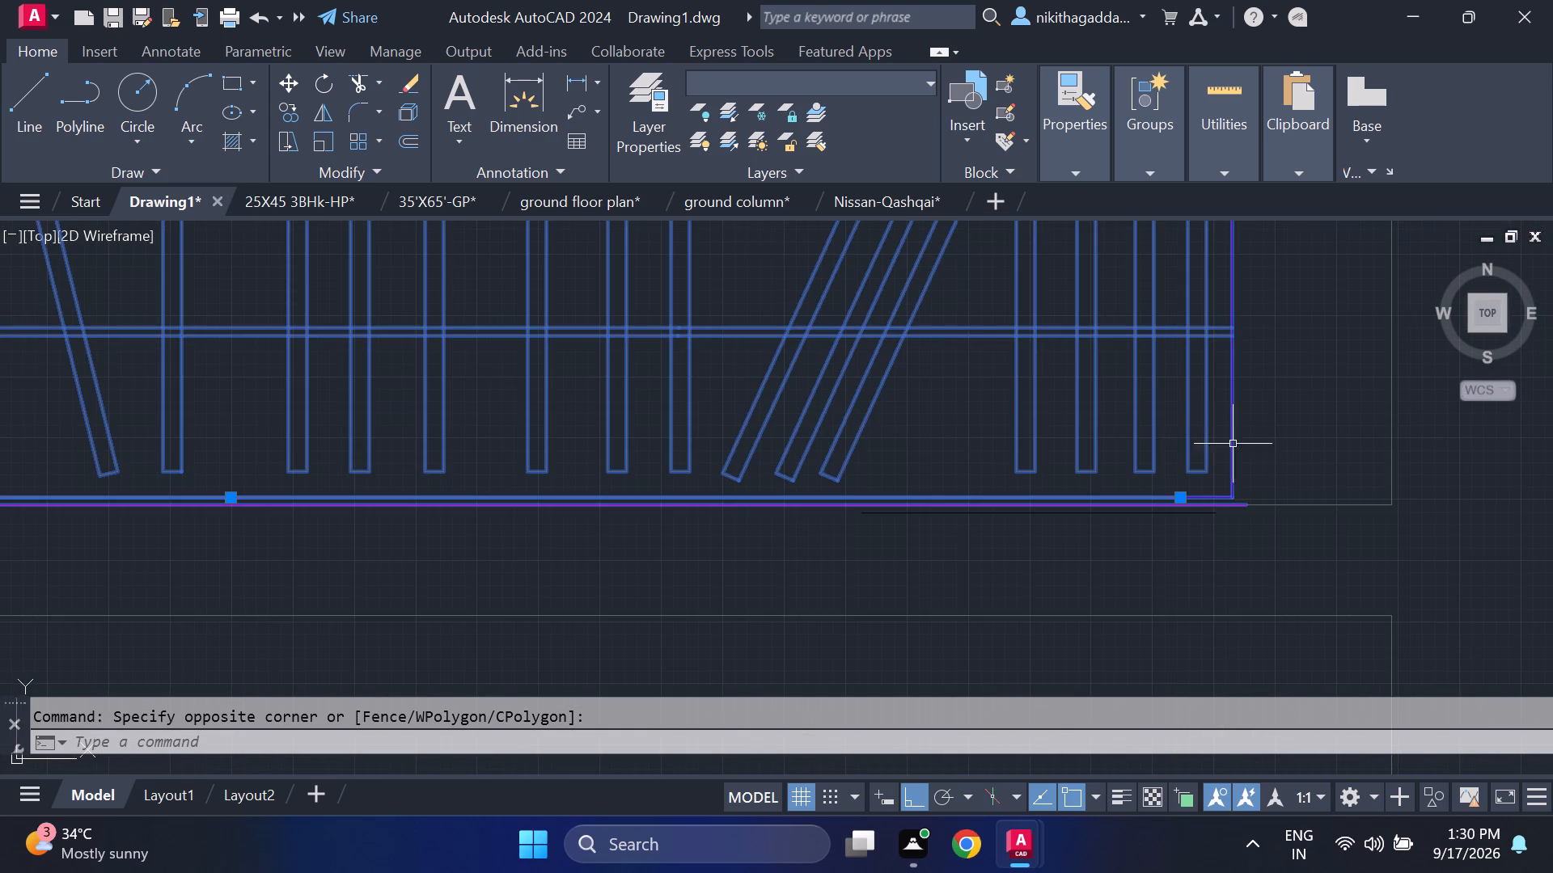
{"action": "scroll", "coordinate": [1259, 477], "scroll_direction": "up", "scroll_amount": 2}
{"action": "scroll", "coordinate": [1259, 477], "scroll_direction": "down", "scroll_amount": 4}
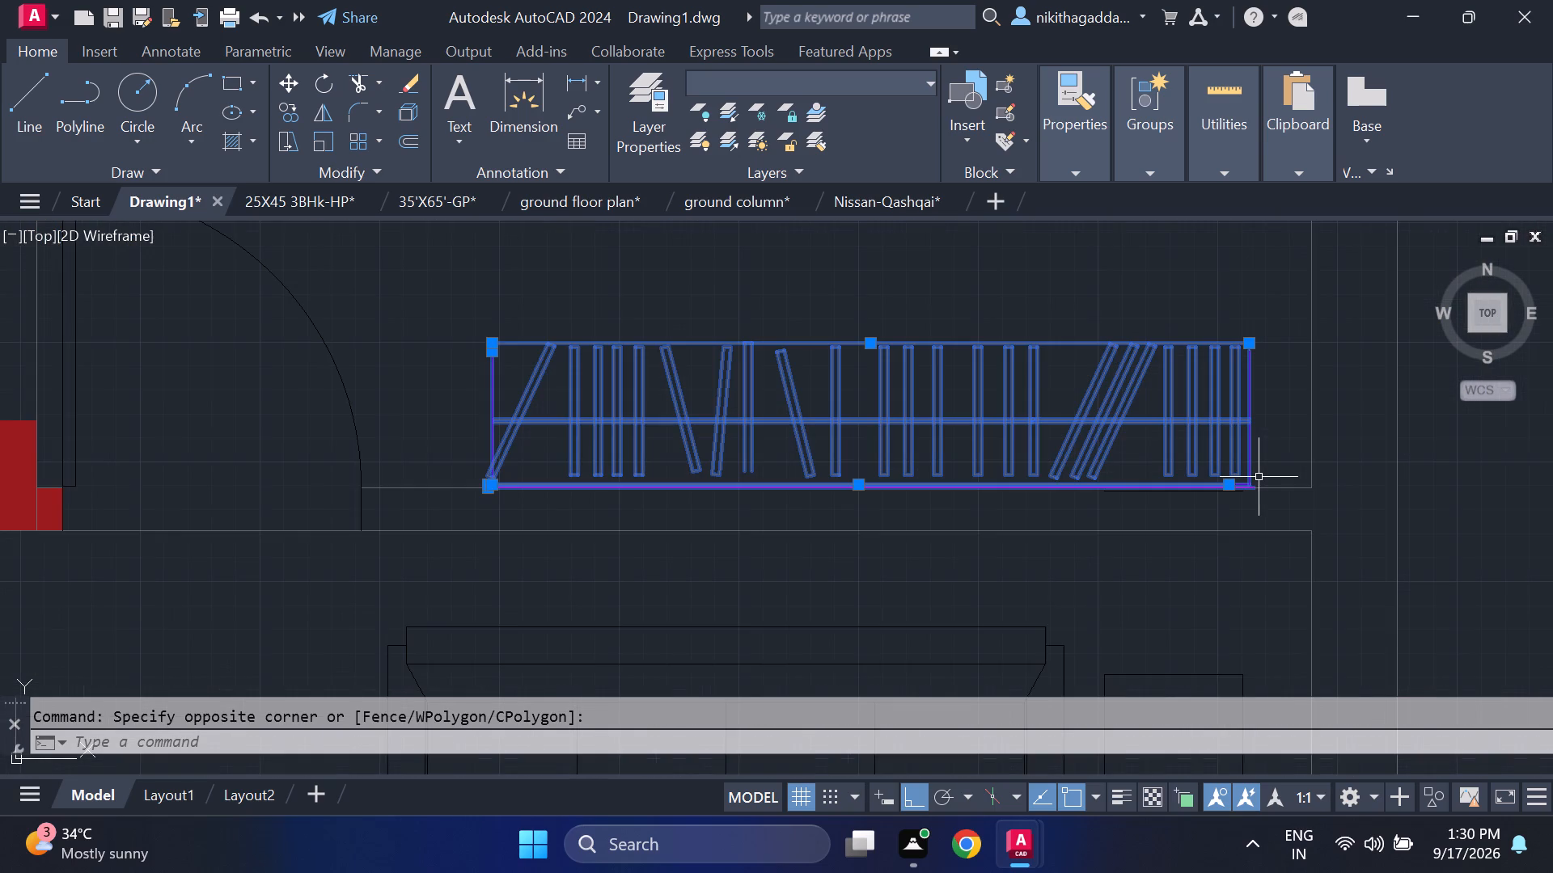
{"action": "key", "text": "m"}
{"action": "key", "text": "Return"}
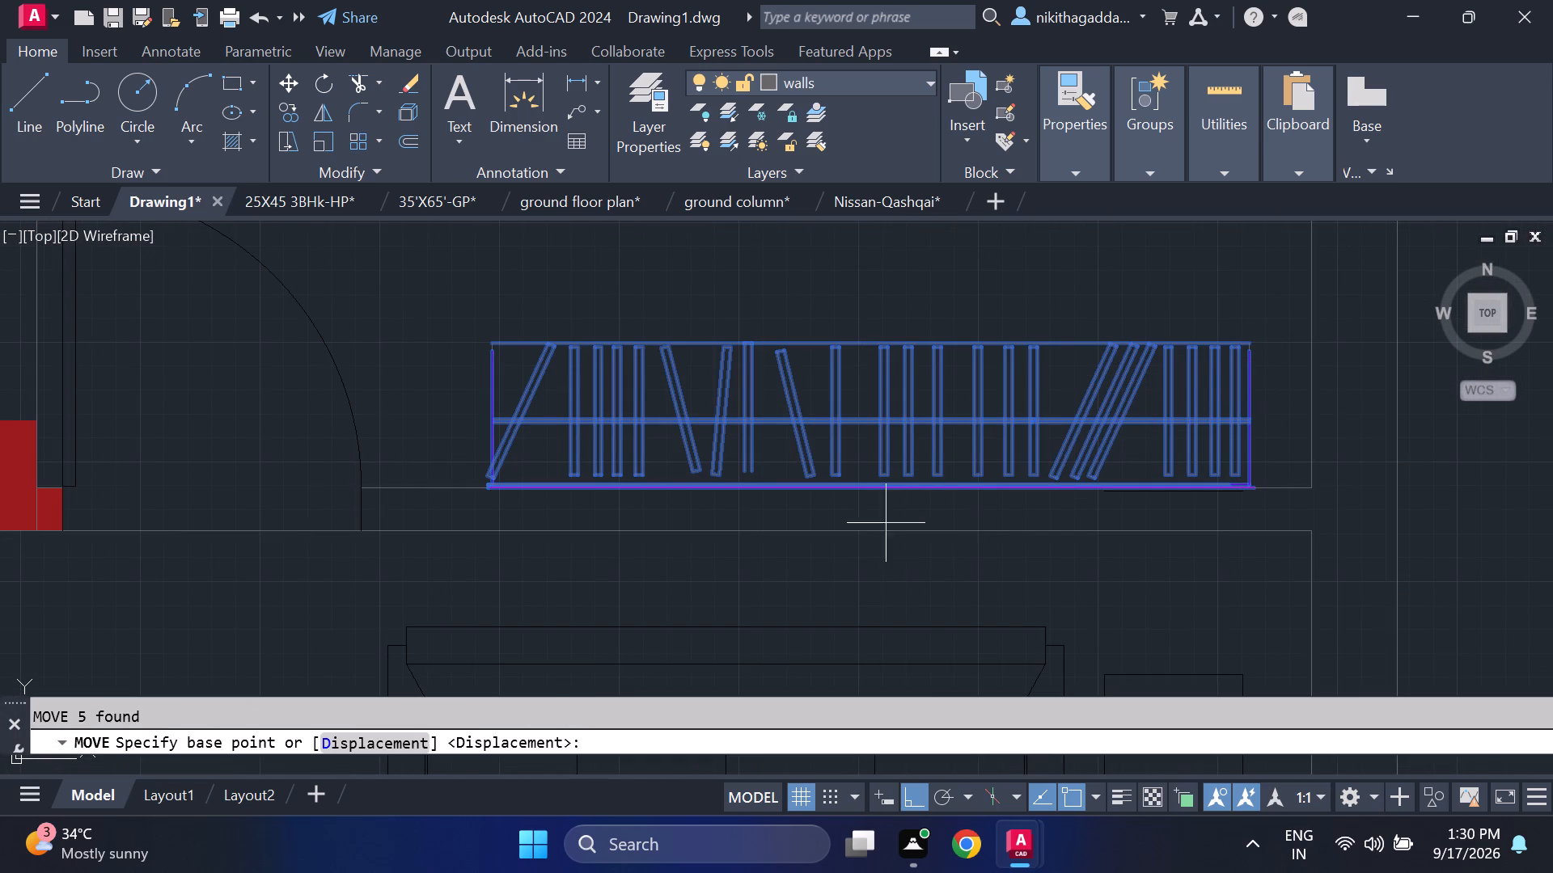
{"action": "scroll", "coordinate": [863, 512], "scroll_direction": "up", "scroll_amount": 3}
{"action": "left_click", "coordinate": [836, 420]}
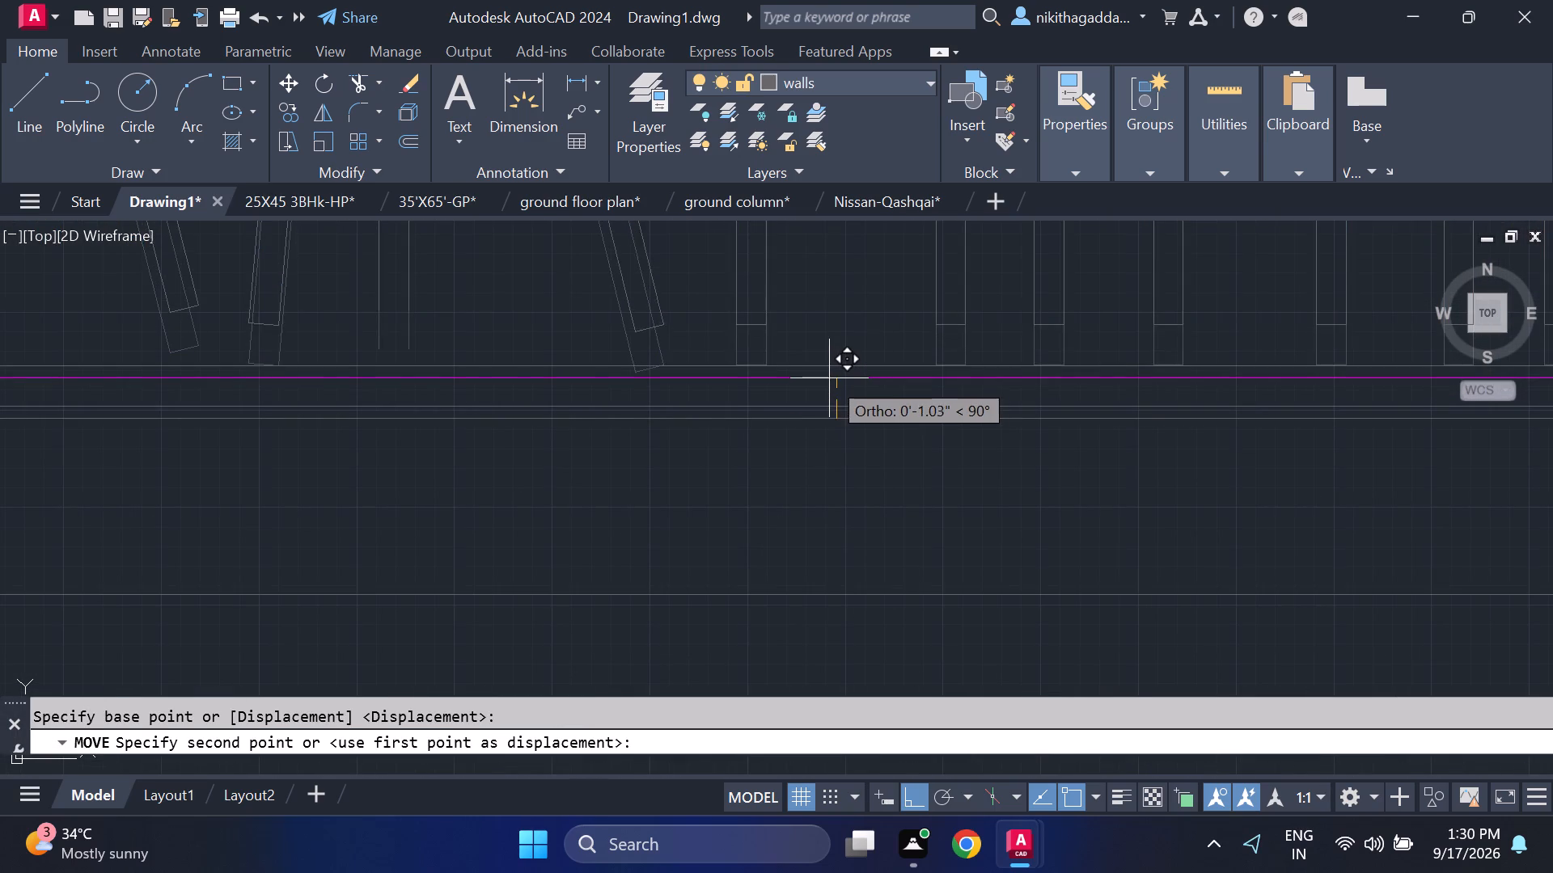
{"action": "left_click", "coordinate": [829, 385]}
Examine the plan from the kitchen up to both bedroom closets, checking their clearance from the walls and the walls still unfilled.
{"action": "scroll", "coordinate": [839, 401], "scroll_direction": "down", "scroll_amount": 4}
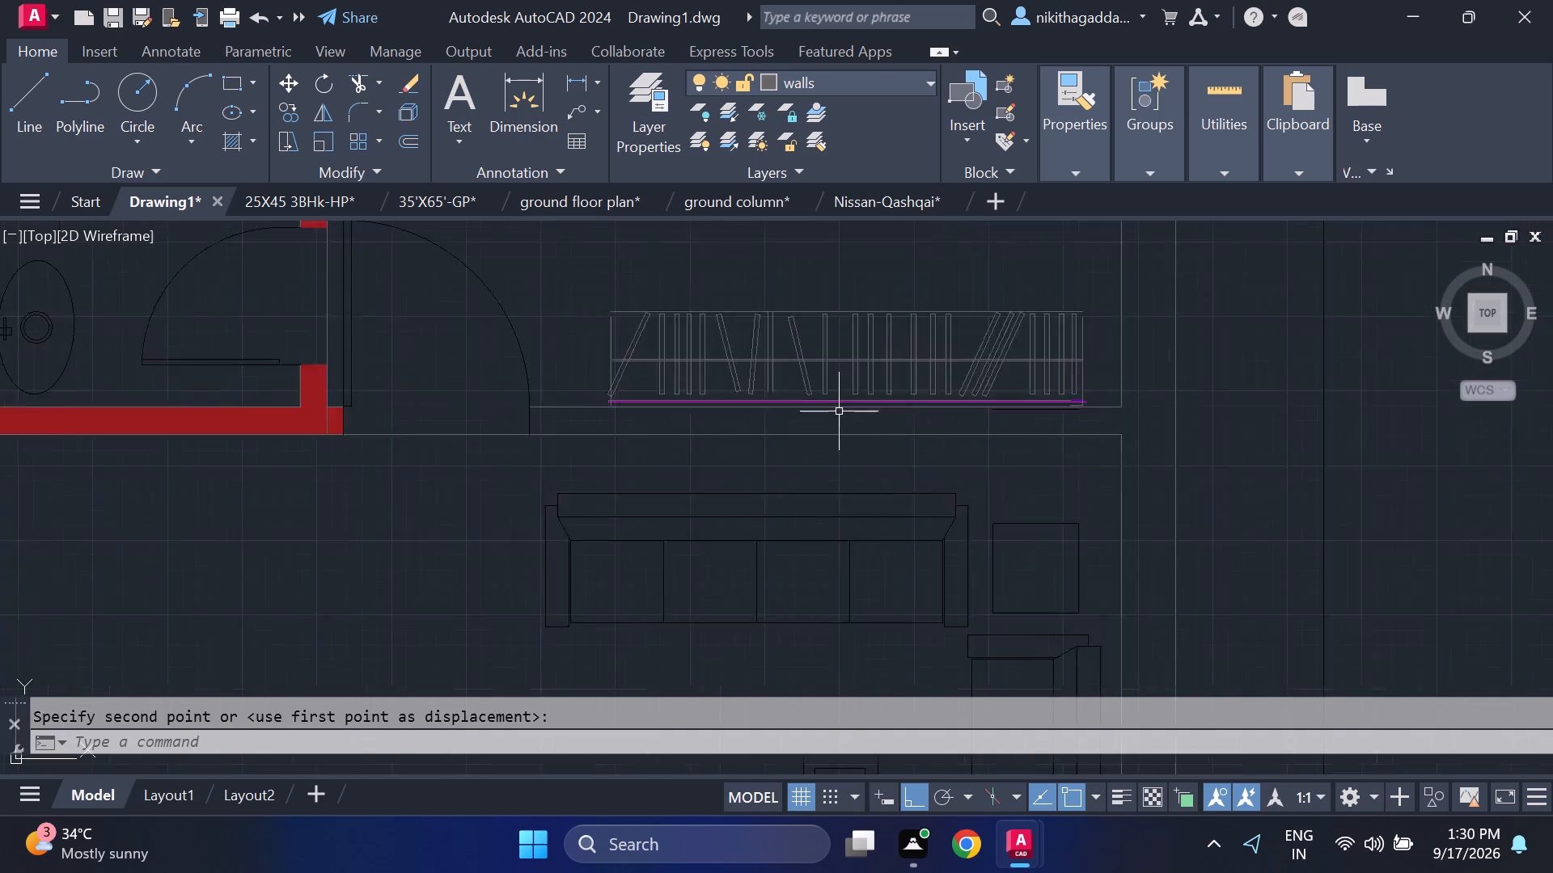
{"action": "scroll", "coordinate": [839, 411], "scroll_direction": "down", "scroll_amount": 1}
{"action": "scroll", "coordinate": [887, 507], "scroll_direction": "down", "scroll_amount": 4}
{"action": "middle_click_drag", "start_coordinate": [890, 527], "coordinate": [888, 504]}
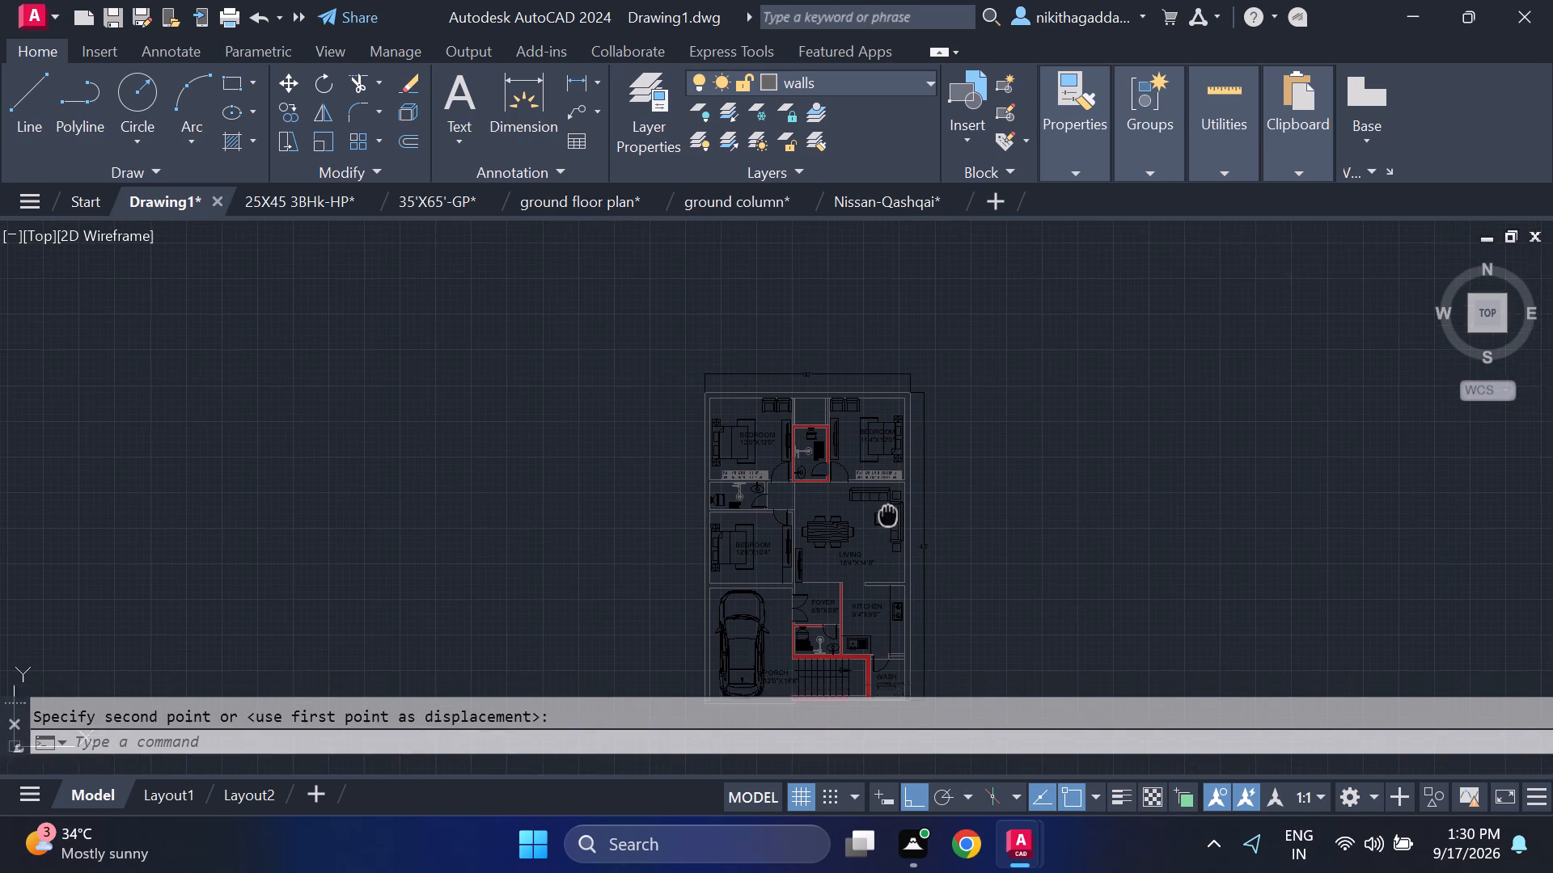
{"action": "middle_click_drag", "start_coordinate": [888, 504], "coordinate": [897, 406]}
{"action": "scroll", "coordinate": [882, 445], "scroll_direction": "up", "scroll_amount": 2}
{"action": "scroll", "coordinate": [882, 477], "scroll_direction": "down", "scroll_amount": 1}
{"action": "scroll", "coordinate": [759, 362], "scroll_direction": "up", "scroll_amount": 1}
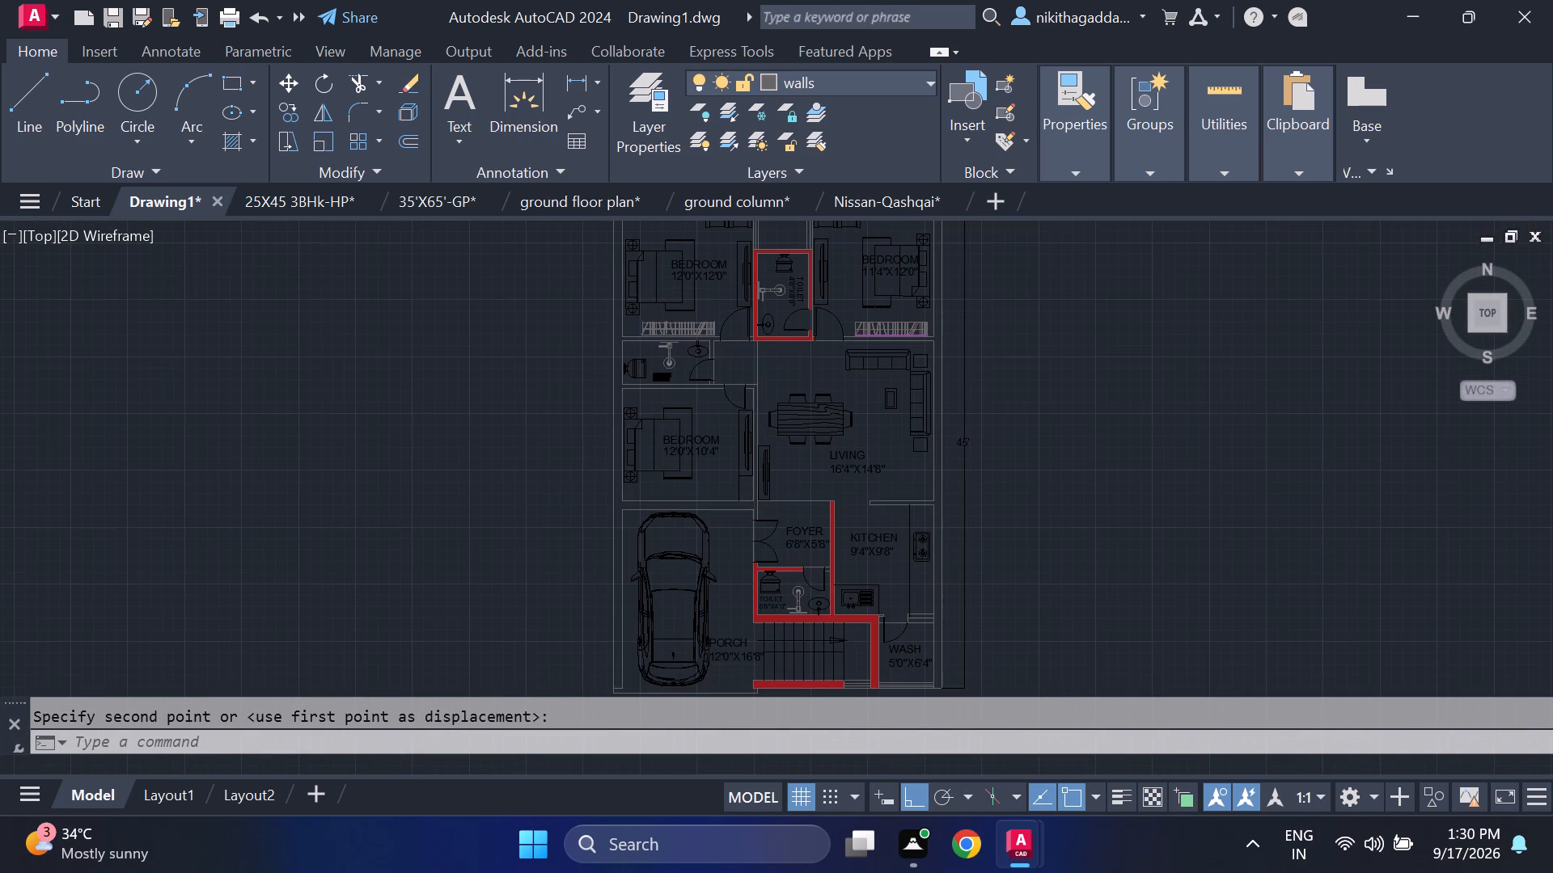
{"action": "middle_click_drag", "start_coordinate": [919, 543], "coordinate": [916, 440]}
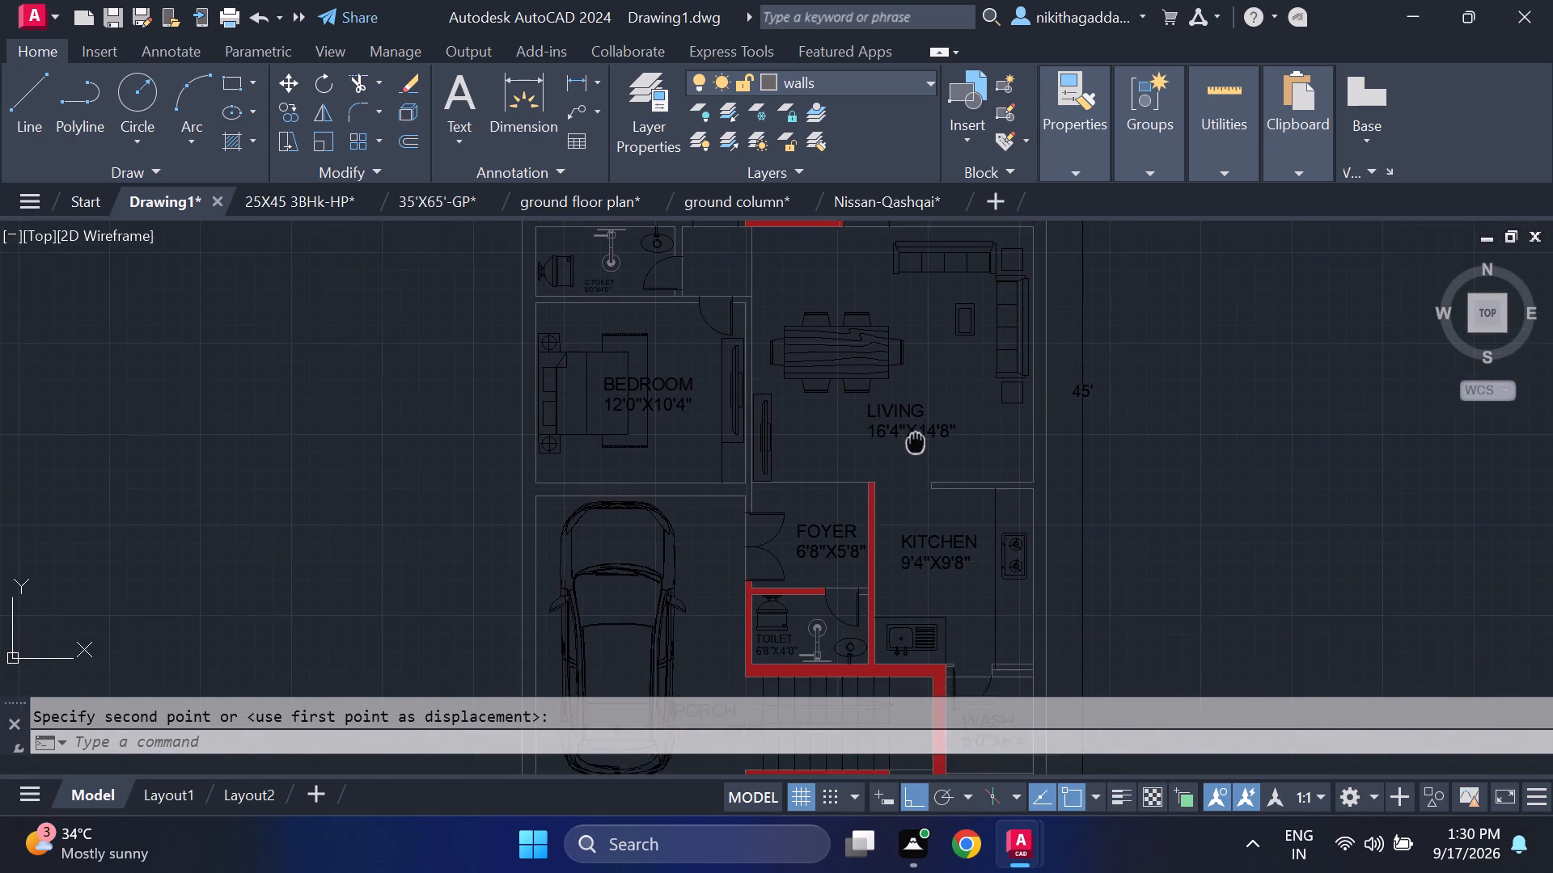
{"action": "middle_click_drag", "start_coordinate": [916, 440], "coordinate": [944, 595]}
{"action": "middle_click_drag", "start_coordinate": [909, 466], "coordinate": [924, 615]}
{"action": "scroll", "coordinate": [941, 546], "scroll_direction": "up", "scroll_amount": 2}
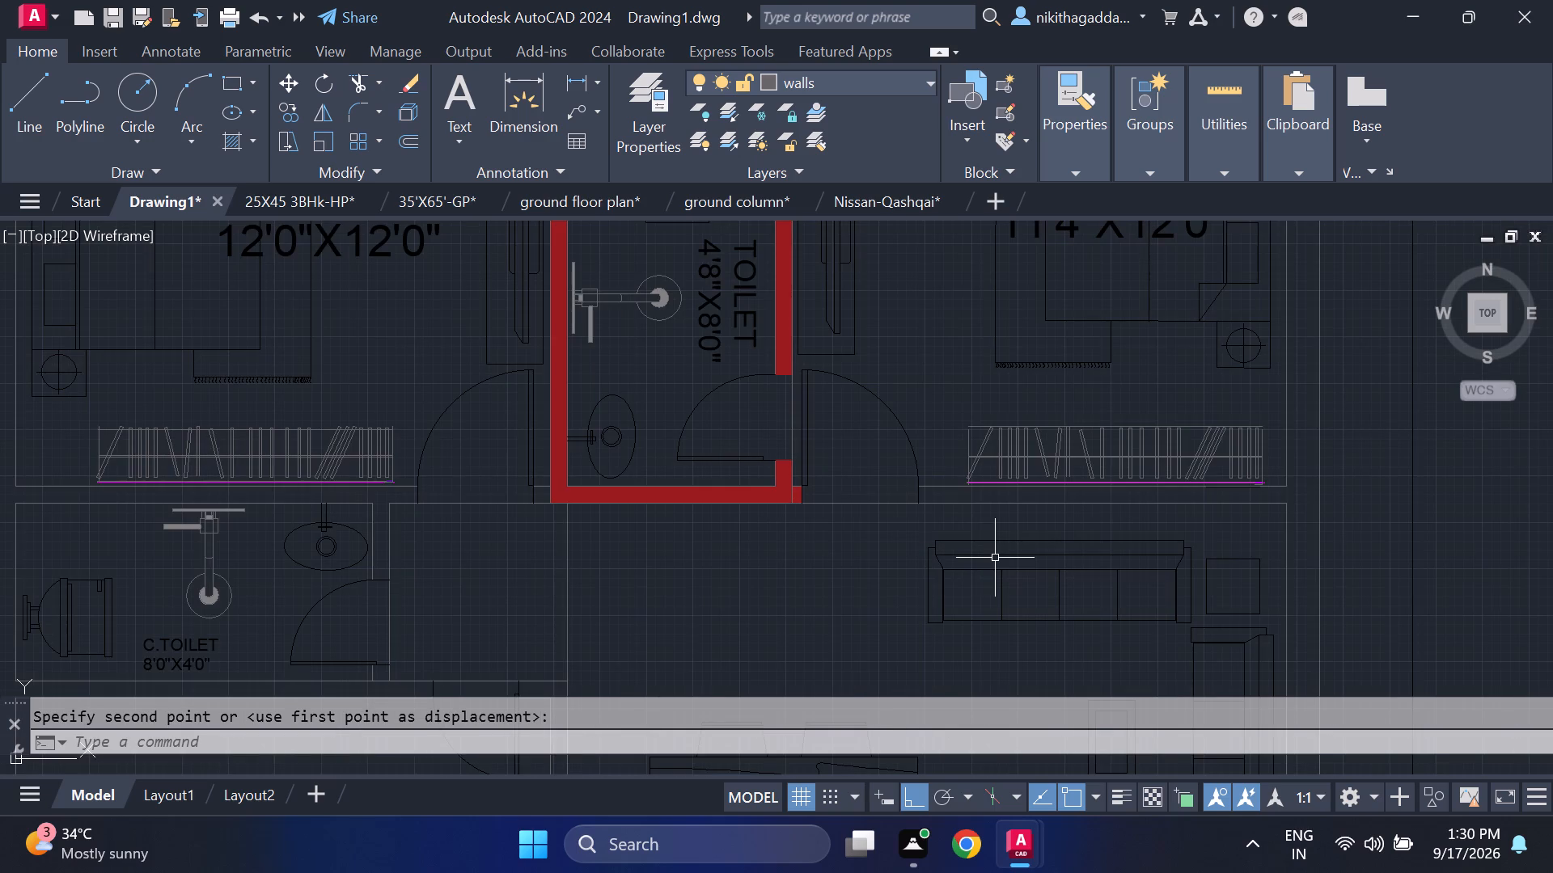
{"action": "middle_click_drag", "start_coordinate": [853, 522], "coordinate": [878, 624]}
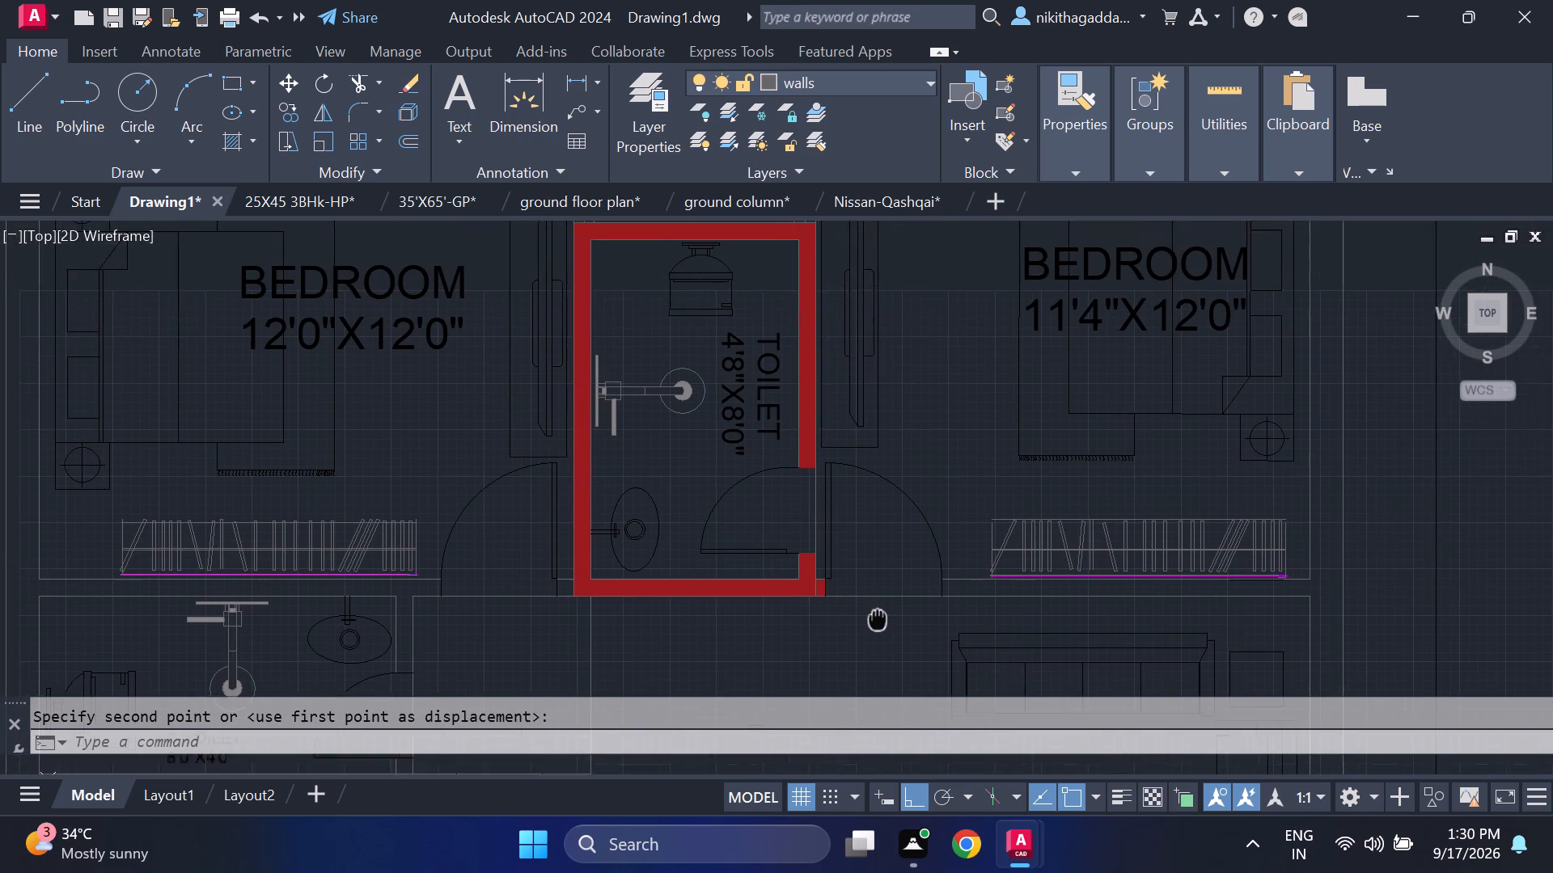
{"action": "middle_click_drag", "start_coordinate": [878, 624], "coordinate": [872, 581]}
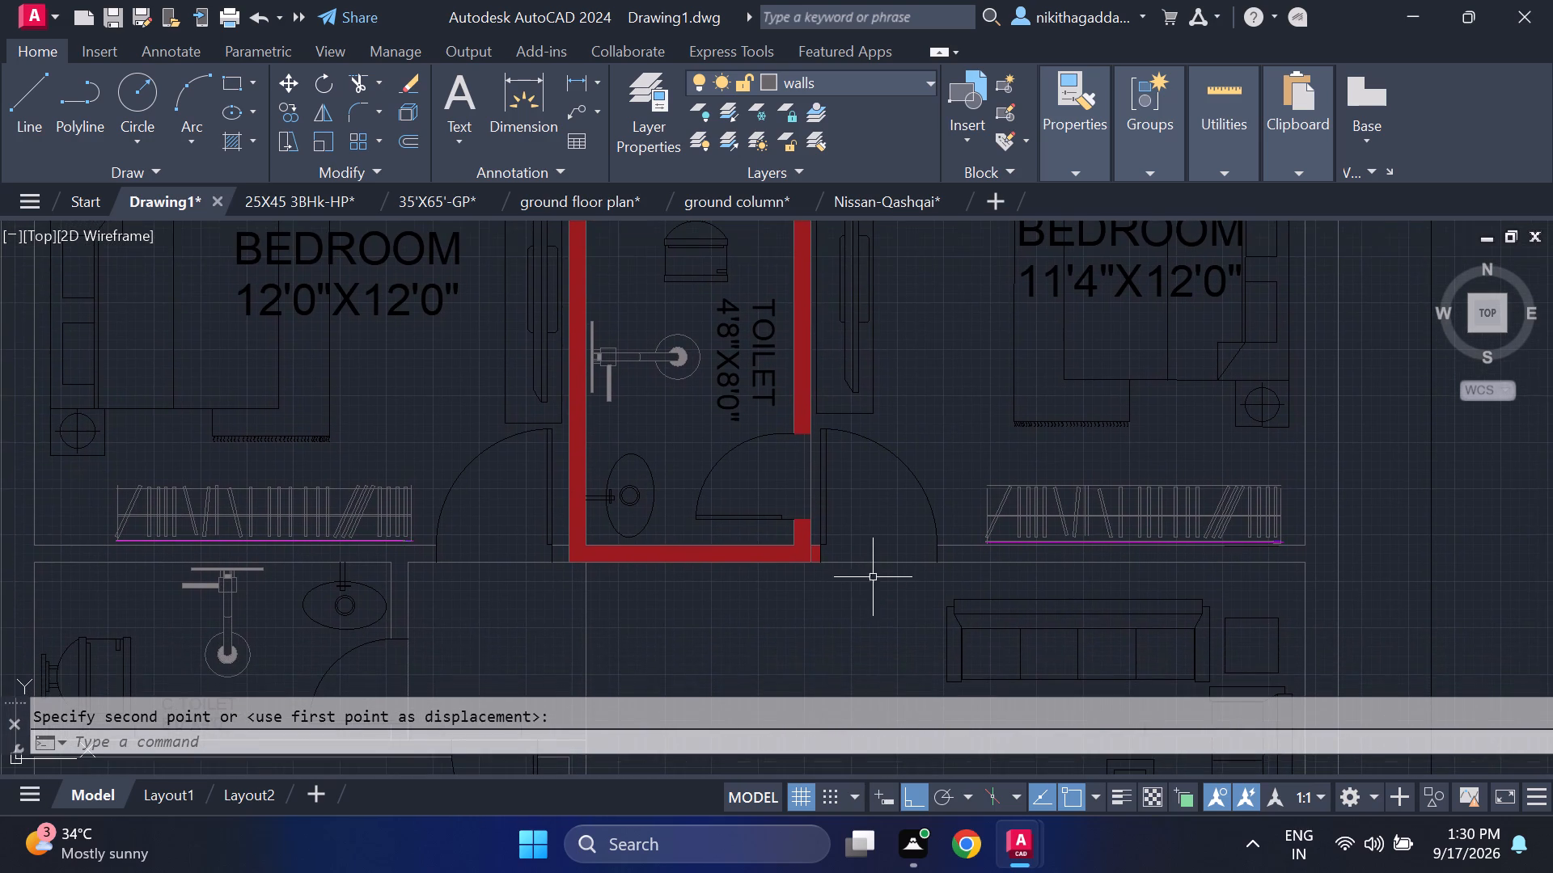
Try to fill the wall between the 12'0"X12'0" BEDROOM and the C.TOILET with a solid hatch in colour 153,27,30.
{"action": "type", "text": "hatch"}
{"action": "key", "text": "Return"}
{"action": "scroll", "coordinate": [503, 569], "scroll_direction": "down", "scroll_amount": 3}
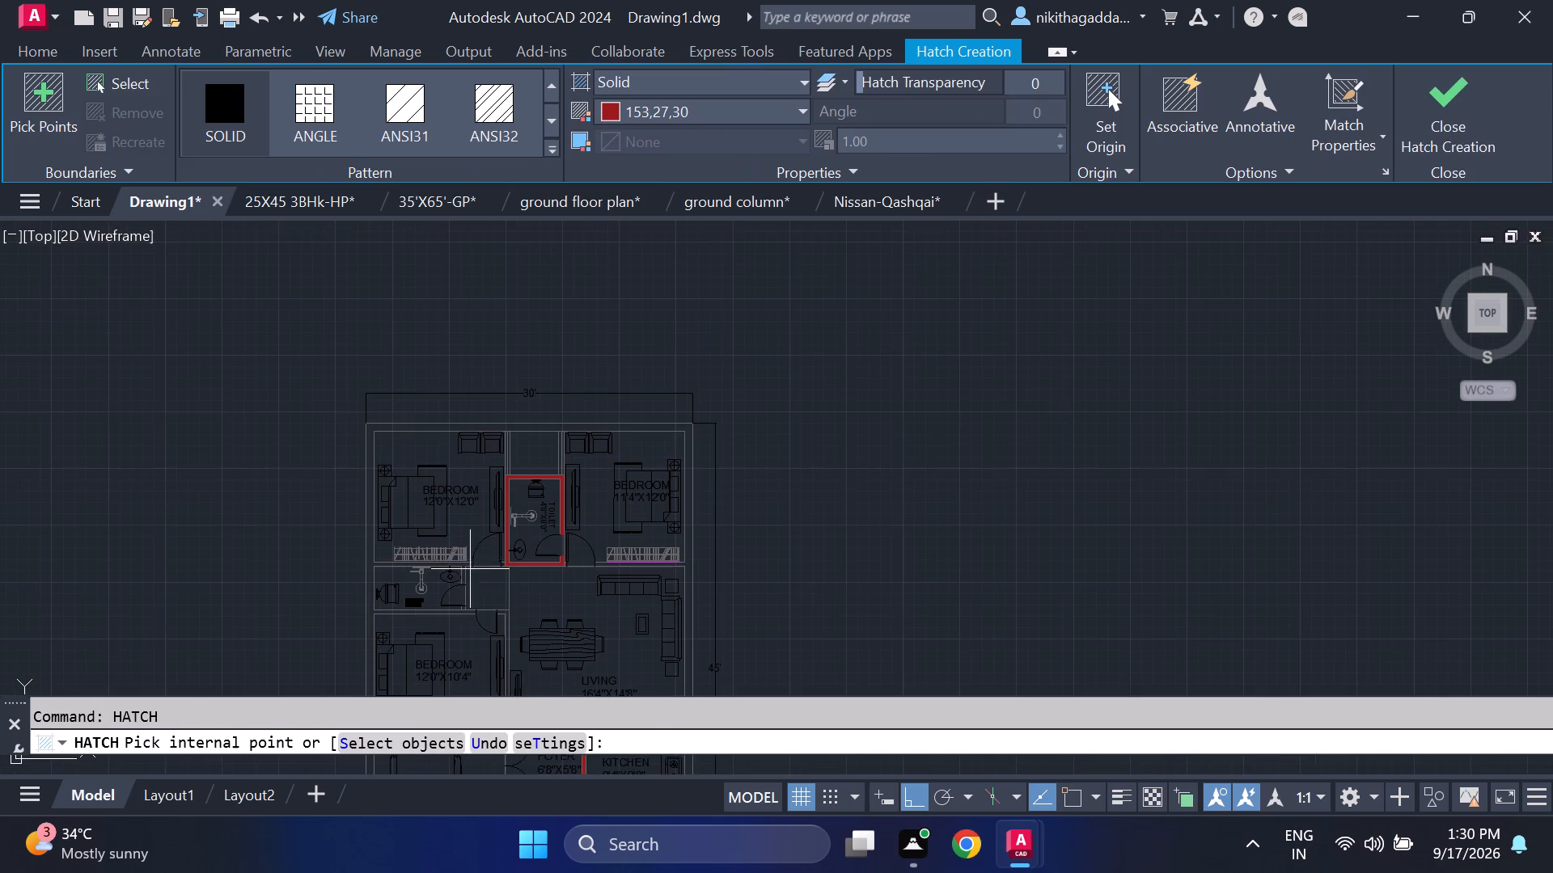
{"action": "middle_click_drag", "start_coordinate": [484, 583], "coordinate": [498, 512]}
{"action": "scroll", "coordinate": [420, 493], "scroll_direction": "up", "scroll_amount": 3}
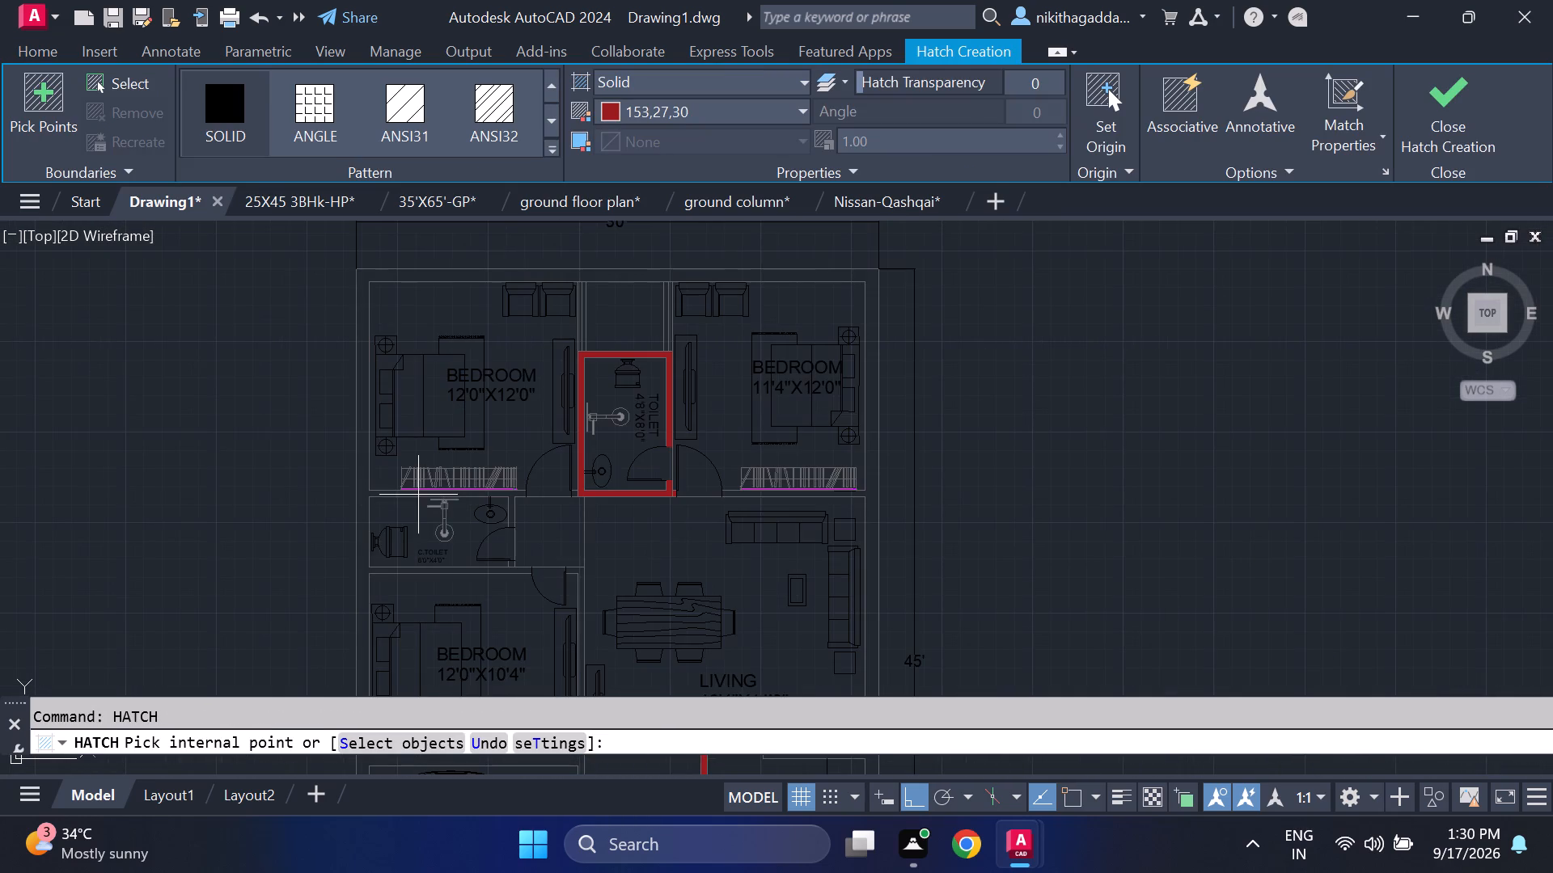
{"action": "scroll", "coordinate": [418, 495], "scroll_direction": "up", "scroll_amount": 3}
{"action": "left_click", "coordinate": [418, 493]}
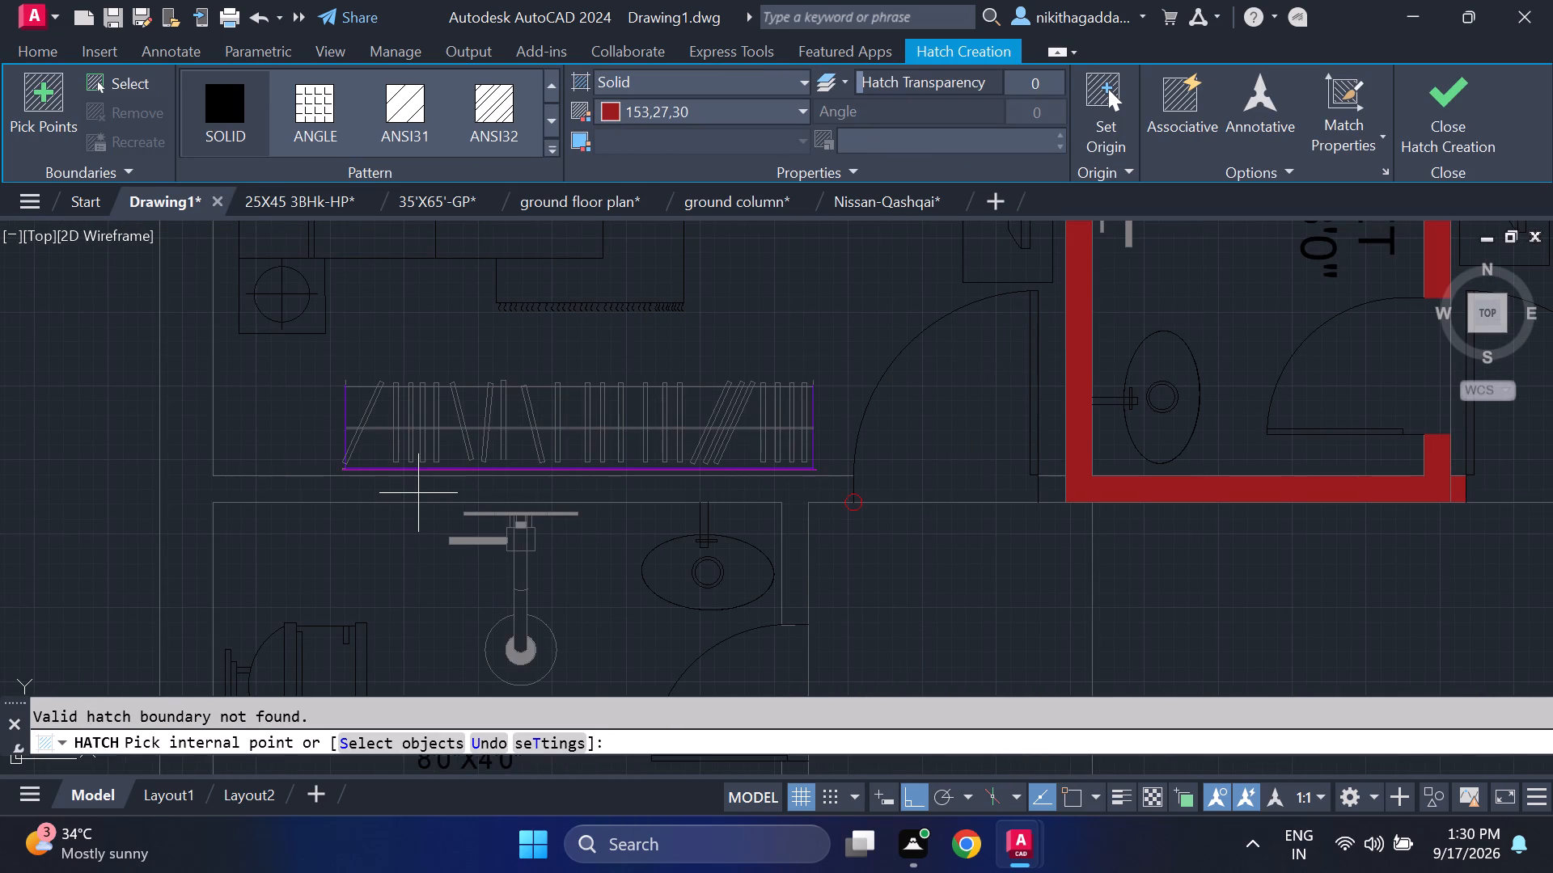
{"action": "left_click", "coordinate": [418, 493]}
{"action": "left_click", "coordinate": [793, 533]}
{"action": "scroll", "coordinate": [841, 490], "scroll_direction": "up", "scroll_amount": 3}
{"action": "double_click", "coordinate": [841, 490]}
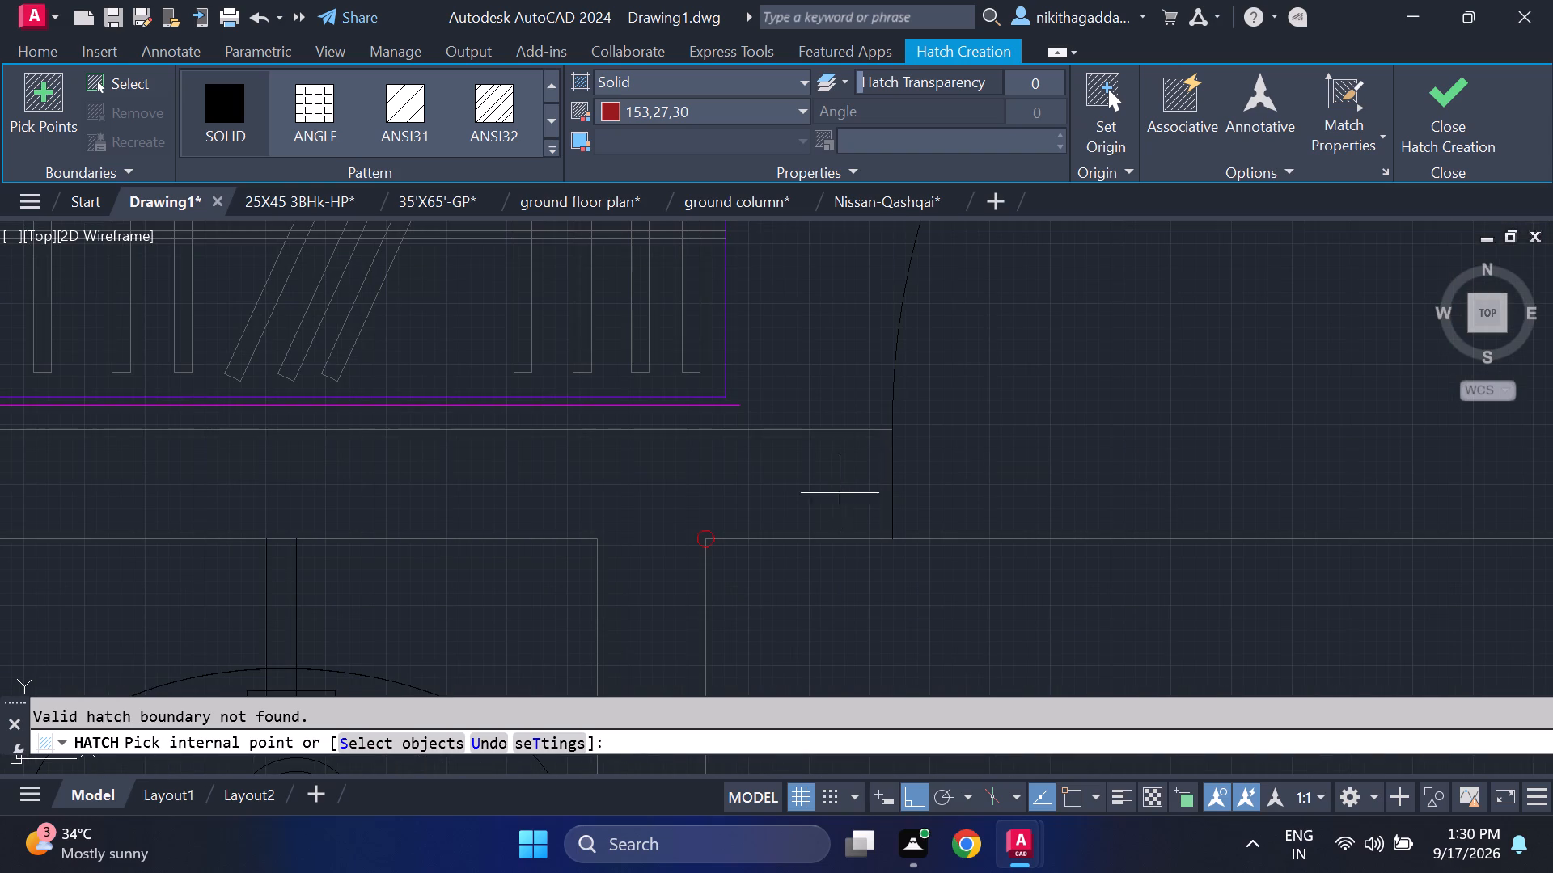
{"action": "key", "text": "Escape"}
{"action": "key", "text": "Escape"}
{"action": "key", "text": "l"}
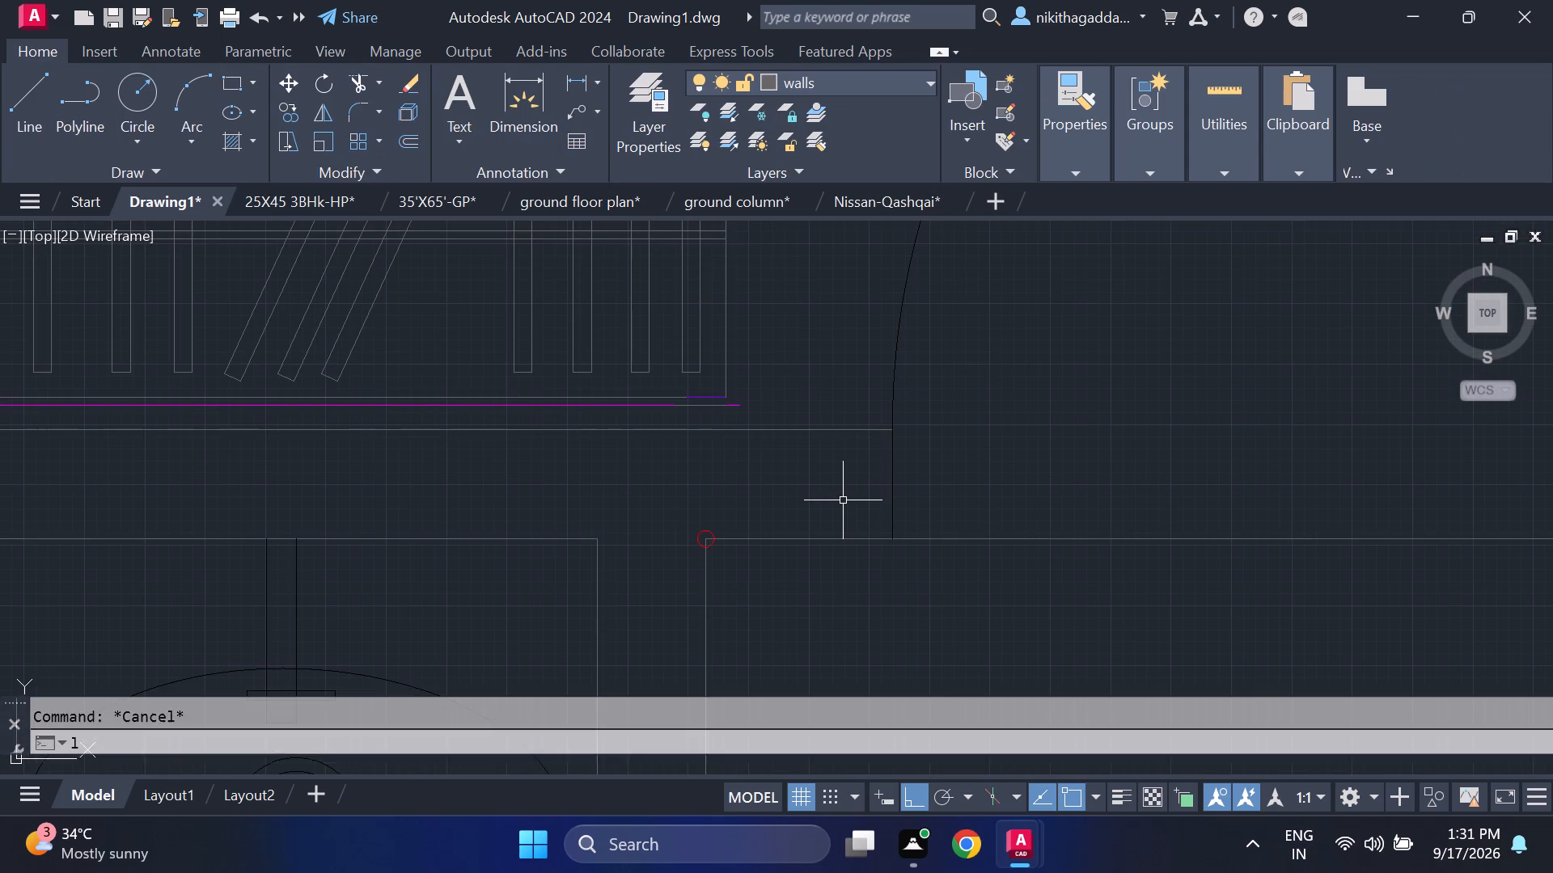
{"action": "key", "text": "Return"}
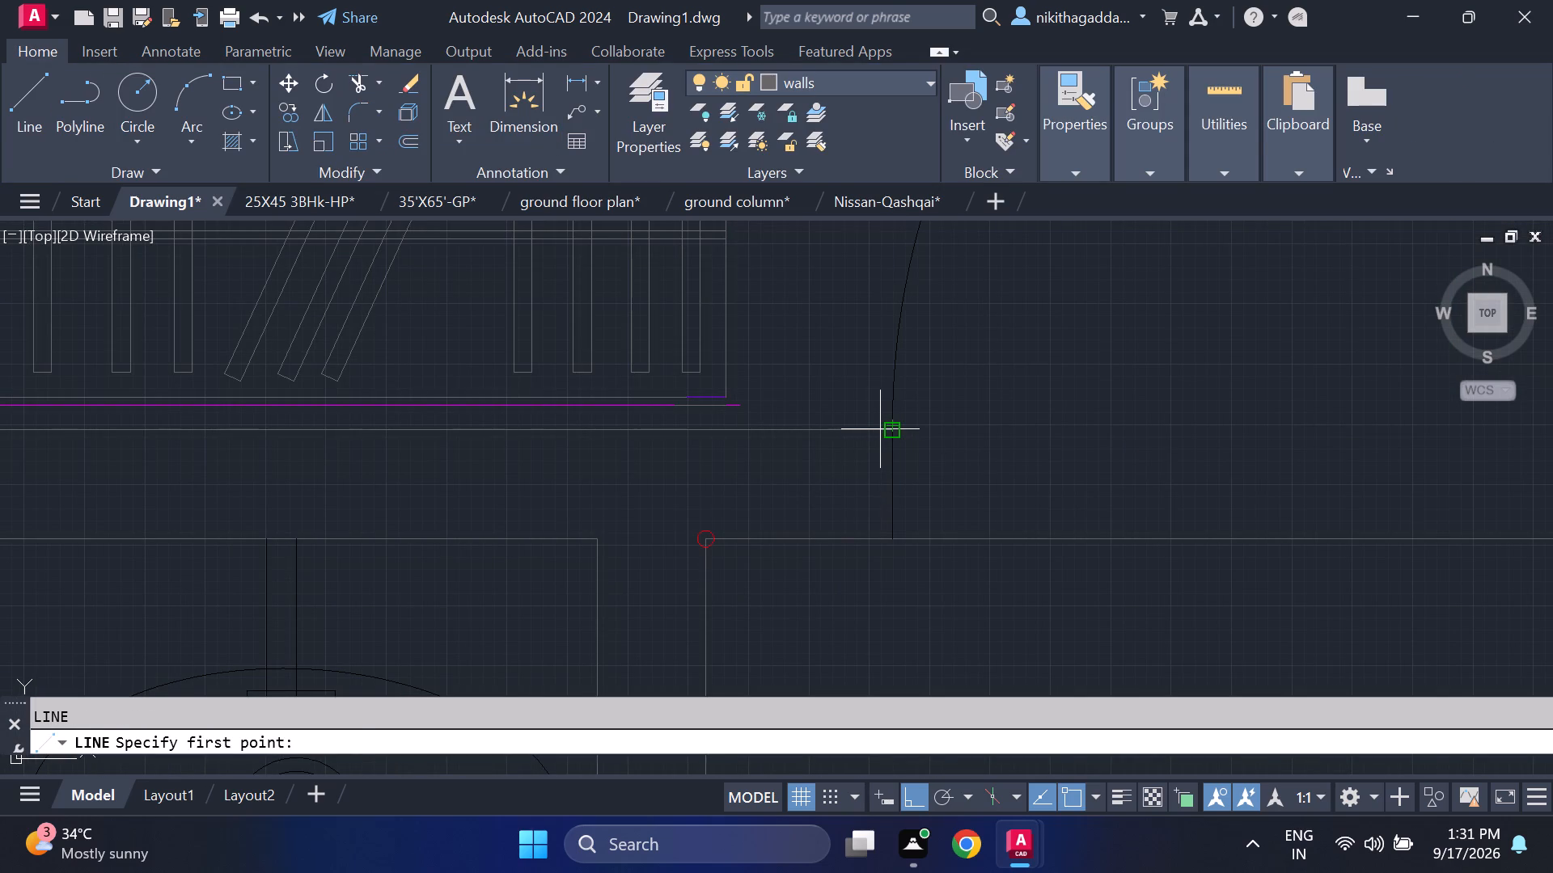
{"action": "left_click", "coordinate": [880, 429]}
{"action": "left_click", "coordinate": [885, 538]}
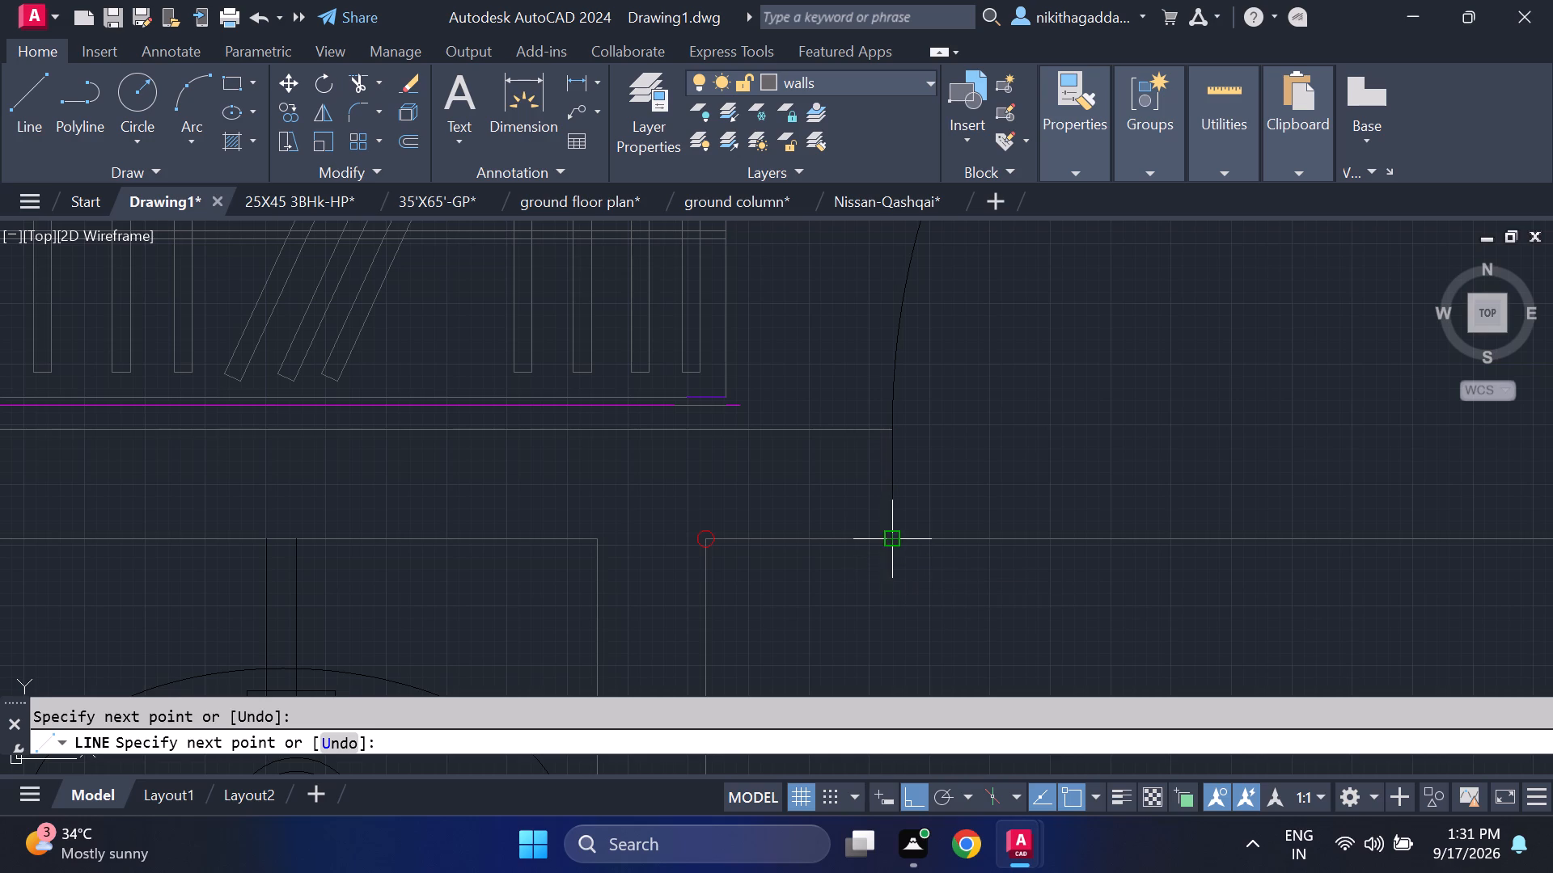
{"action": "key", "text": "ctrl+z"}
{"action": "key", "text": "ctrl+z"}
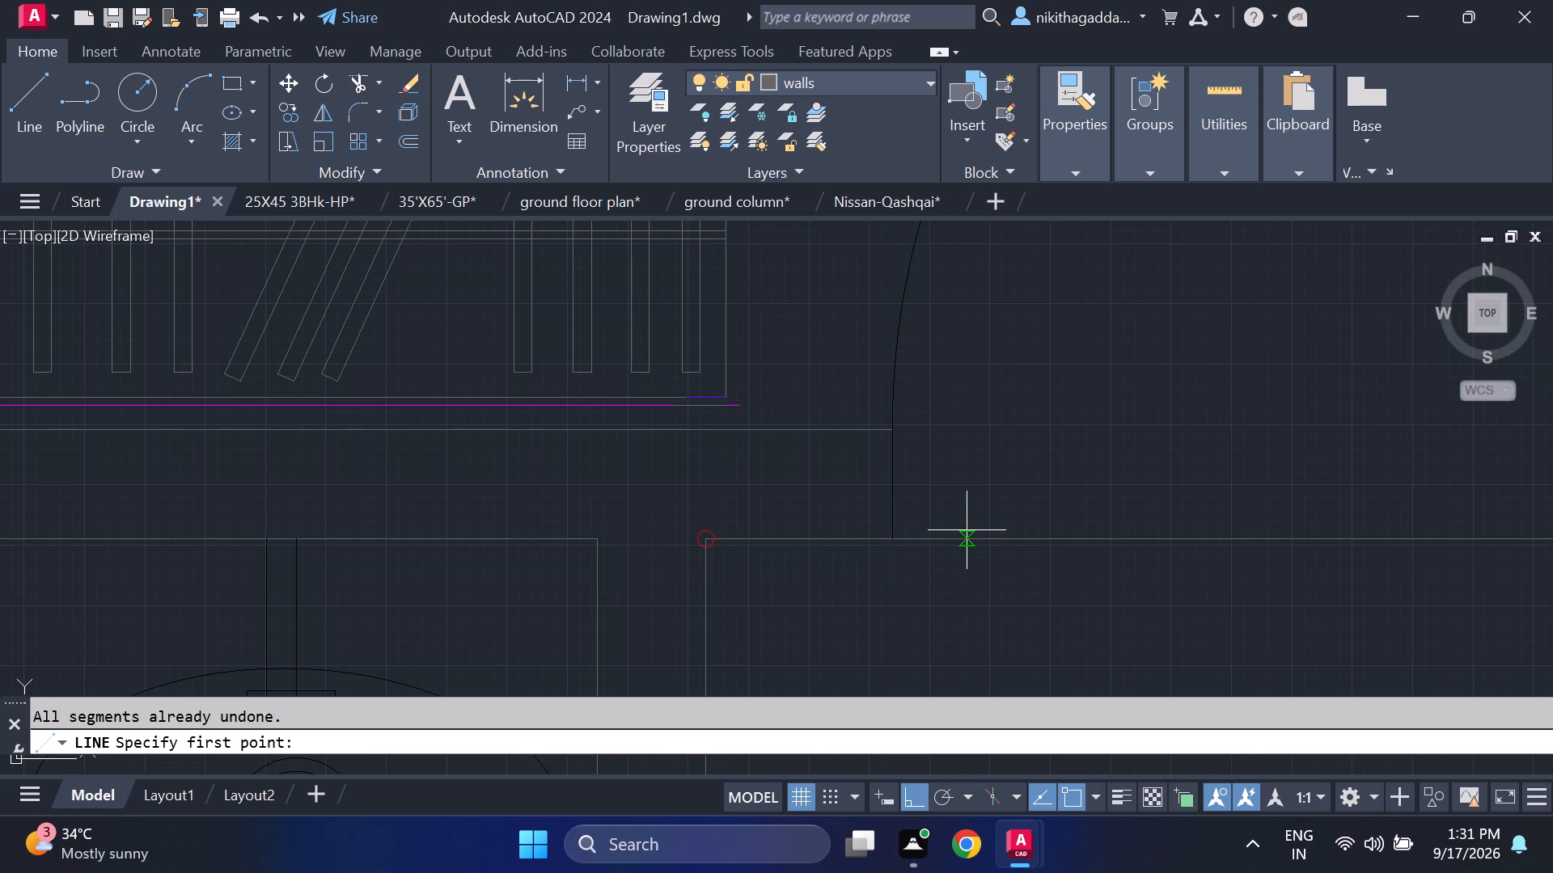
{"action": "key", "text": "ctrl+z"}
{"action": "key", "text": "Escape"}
Draw a vertical line closing the wall end at the 12'0"X12'0" BEDROOM door opening, between the wall's two faces.
{"action": "key", "text": "l"}
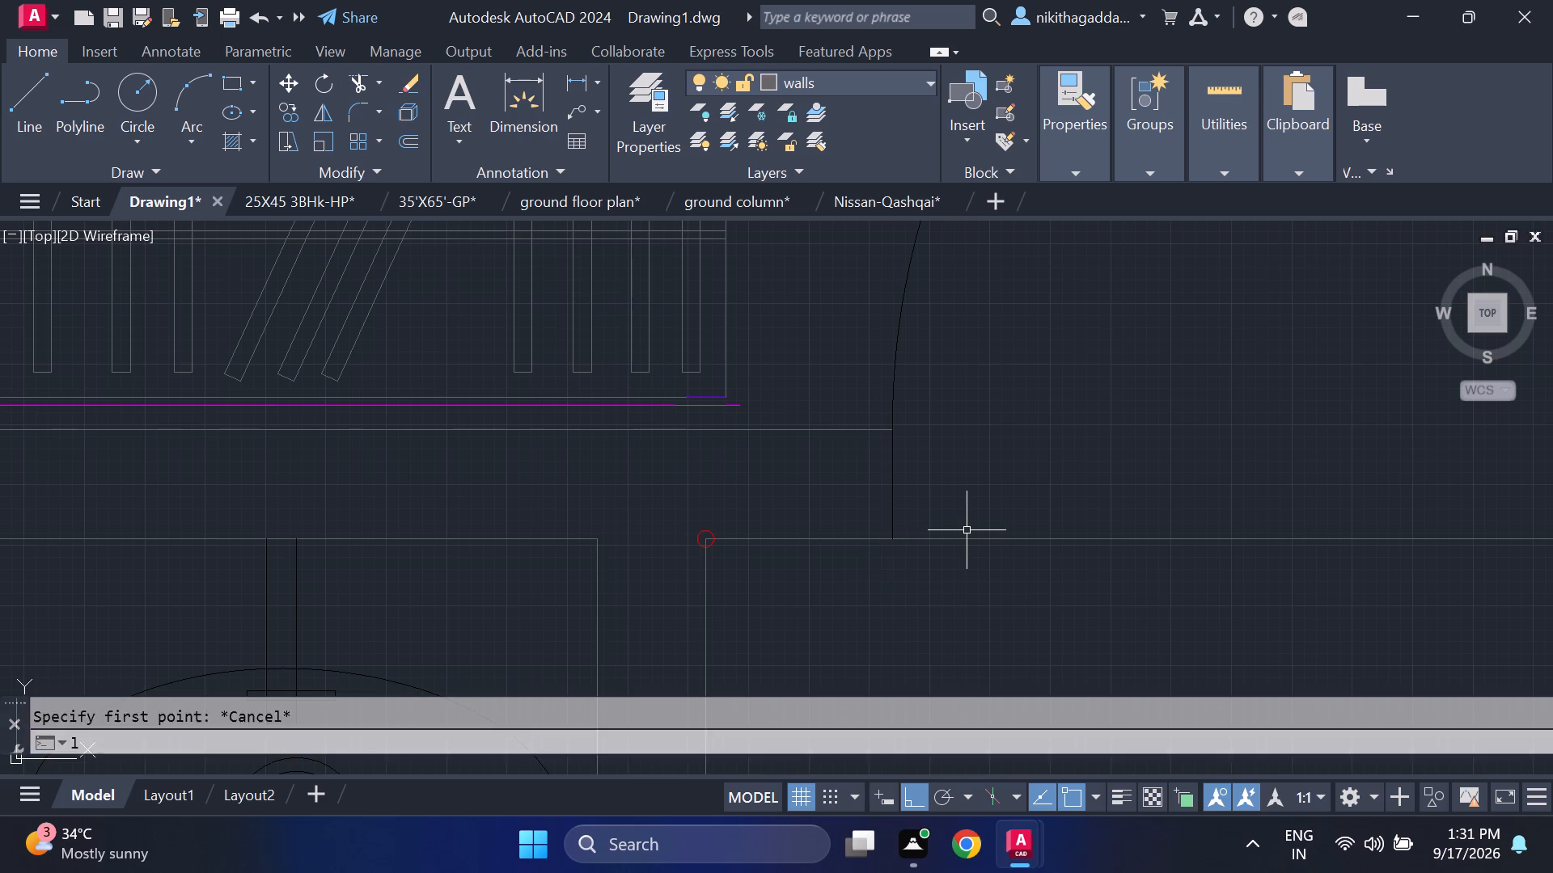
{"action": "key", "text": "Return"}
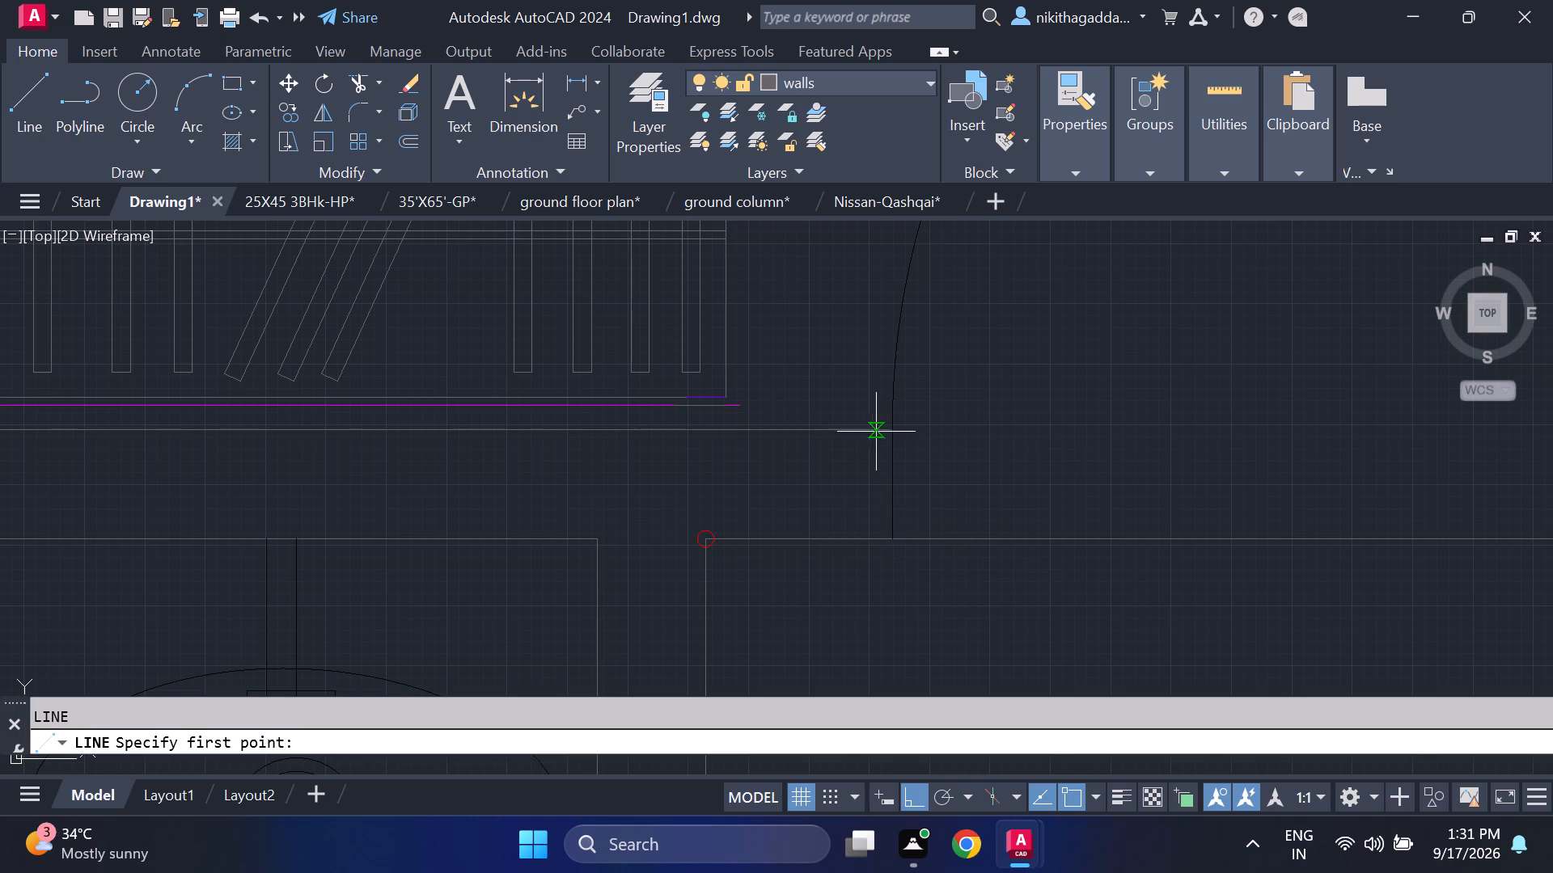
{"action": "scroll", "coordinate": [876, 432], "scroll_direction": "up", "scroll_amount": 2}
{"action": "left_click", "coordinate": [886, 433]}
{"action": "middle_click_drag", "start_coordinate": [883, 607], "coordinate": [863, 375]}
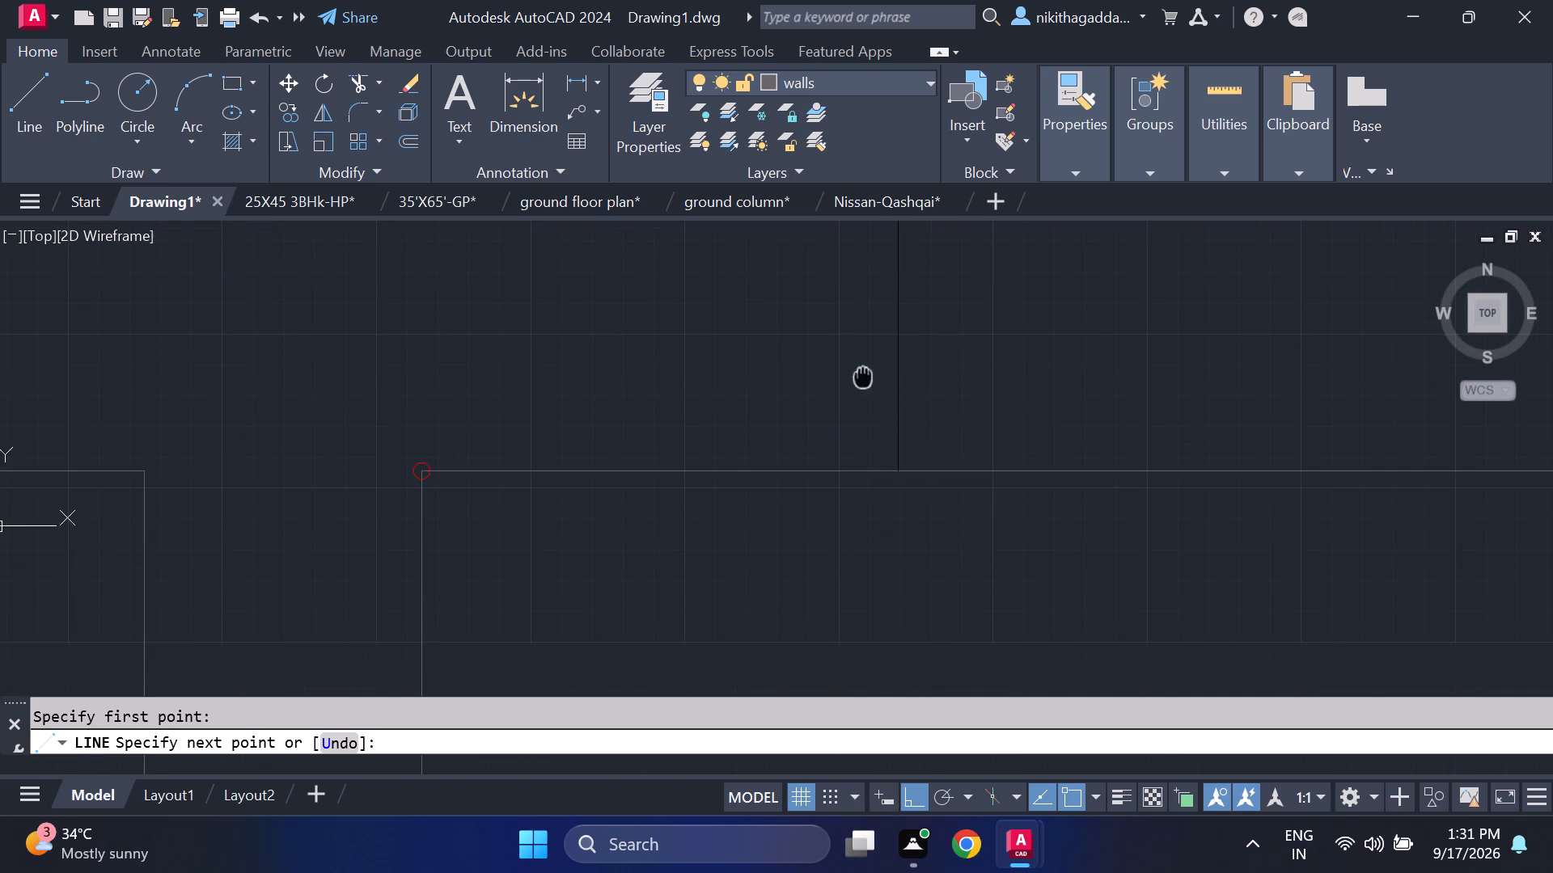
{"action": "left_click", "coordinate": [874, 477]}
{"action": "scroll", "coordinate": [919, 533], "scroll_direction": "down", "scroll_amount": 5}
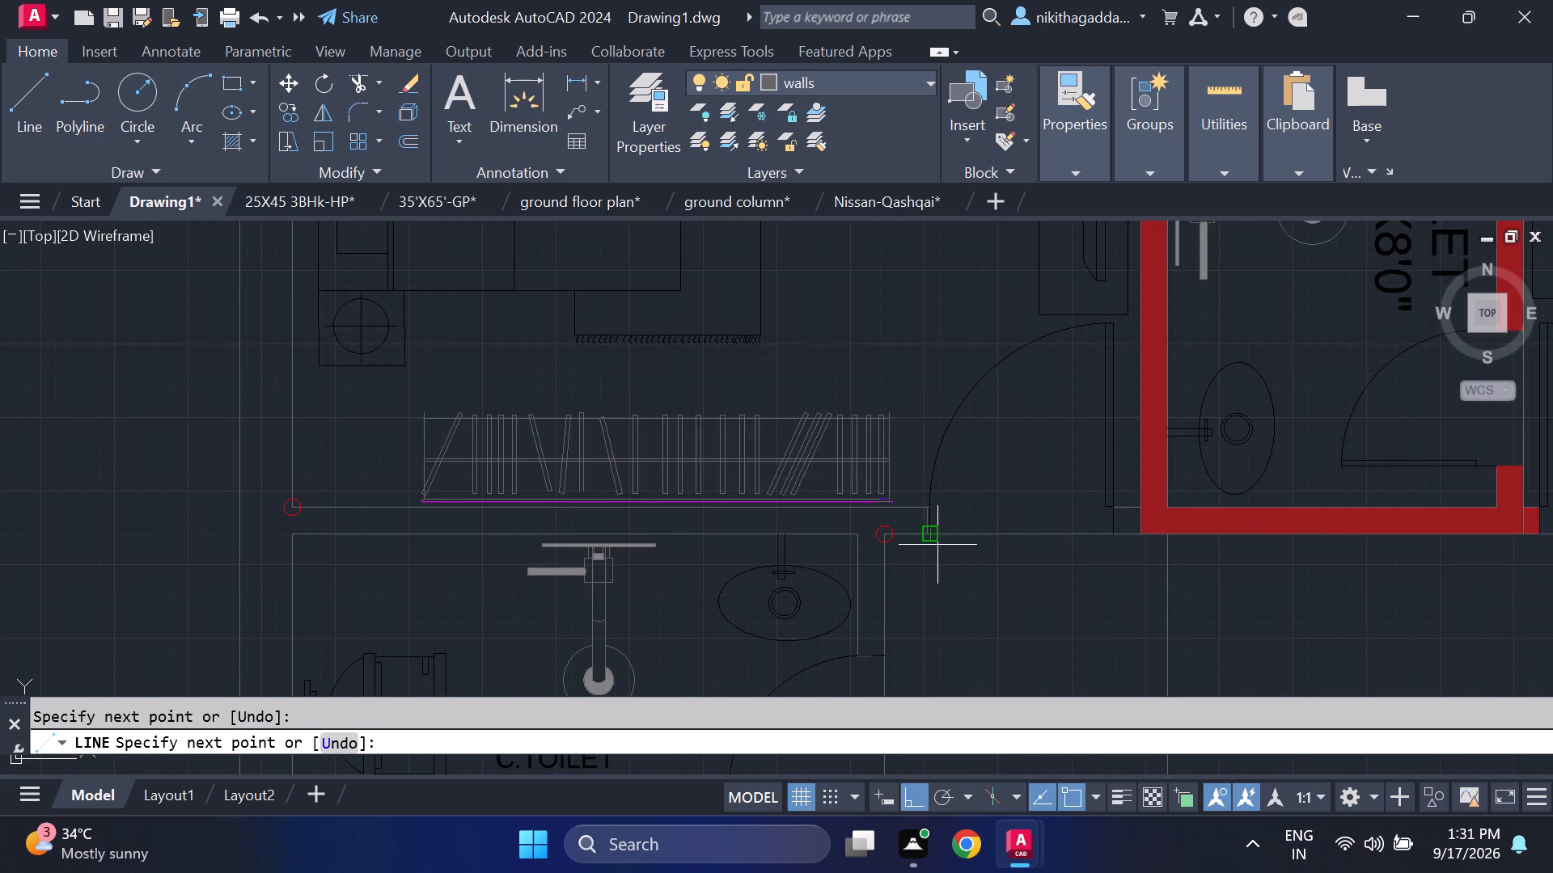
{"action": "key", "text": "Escape"}
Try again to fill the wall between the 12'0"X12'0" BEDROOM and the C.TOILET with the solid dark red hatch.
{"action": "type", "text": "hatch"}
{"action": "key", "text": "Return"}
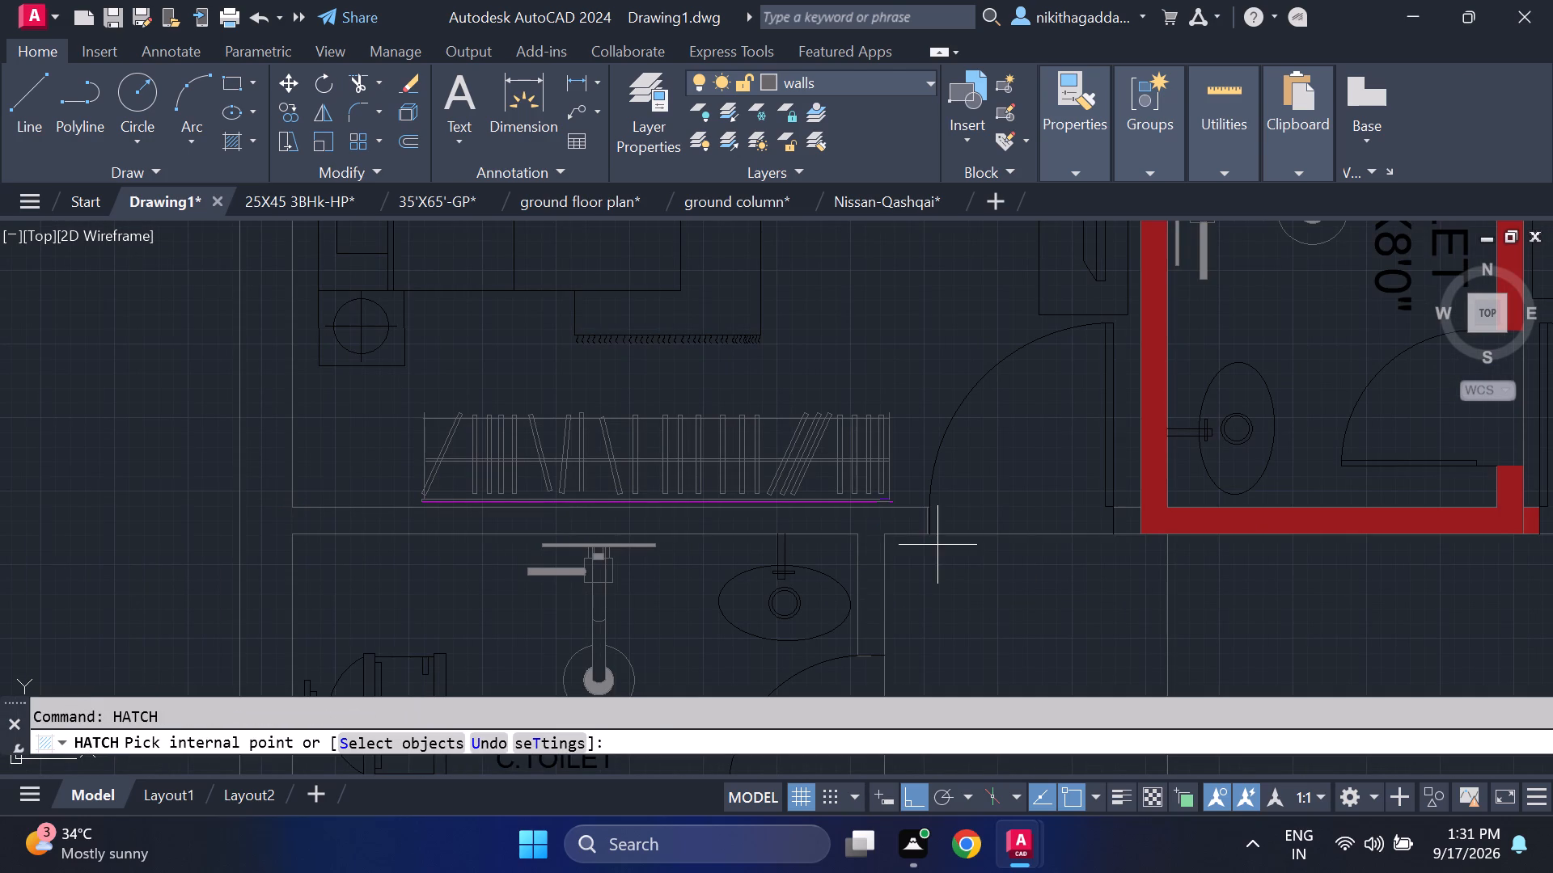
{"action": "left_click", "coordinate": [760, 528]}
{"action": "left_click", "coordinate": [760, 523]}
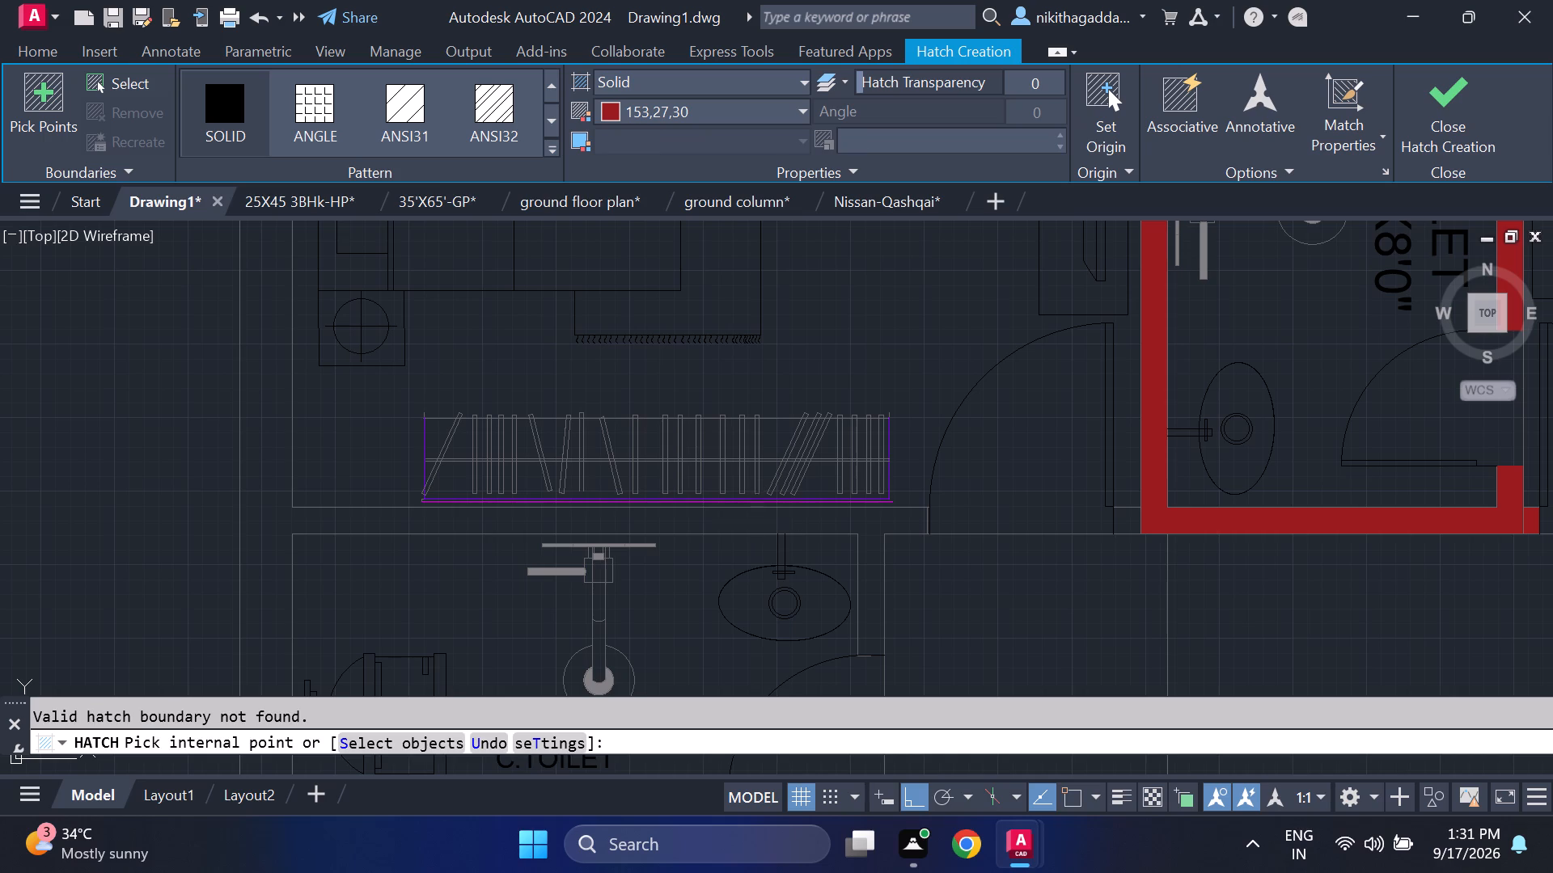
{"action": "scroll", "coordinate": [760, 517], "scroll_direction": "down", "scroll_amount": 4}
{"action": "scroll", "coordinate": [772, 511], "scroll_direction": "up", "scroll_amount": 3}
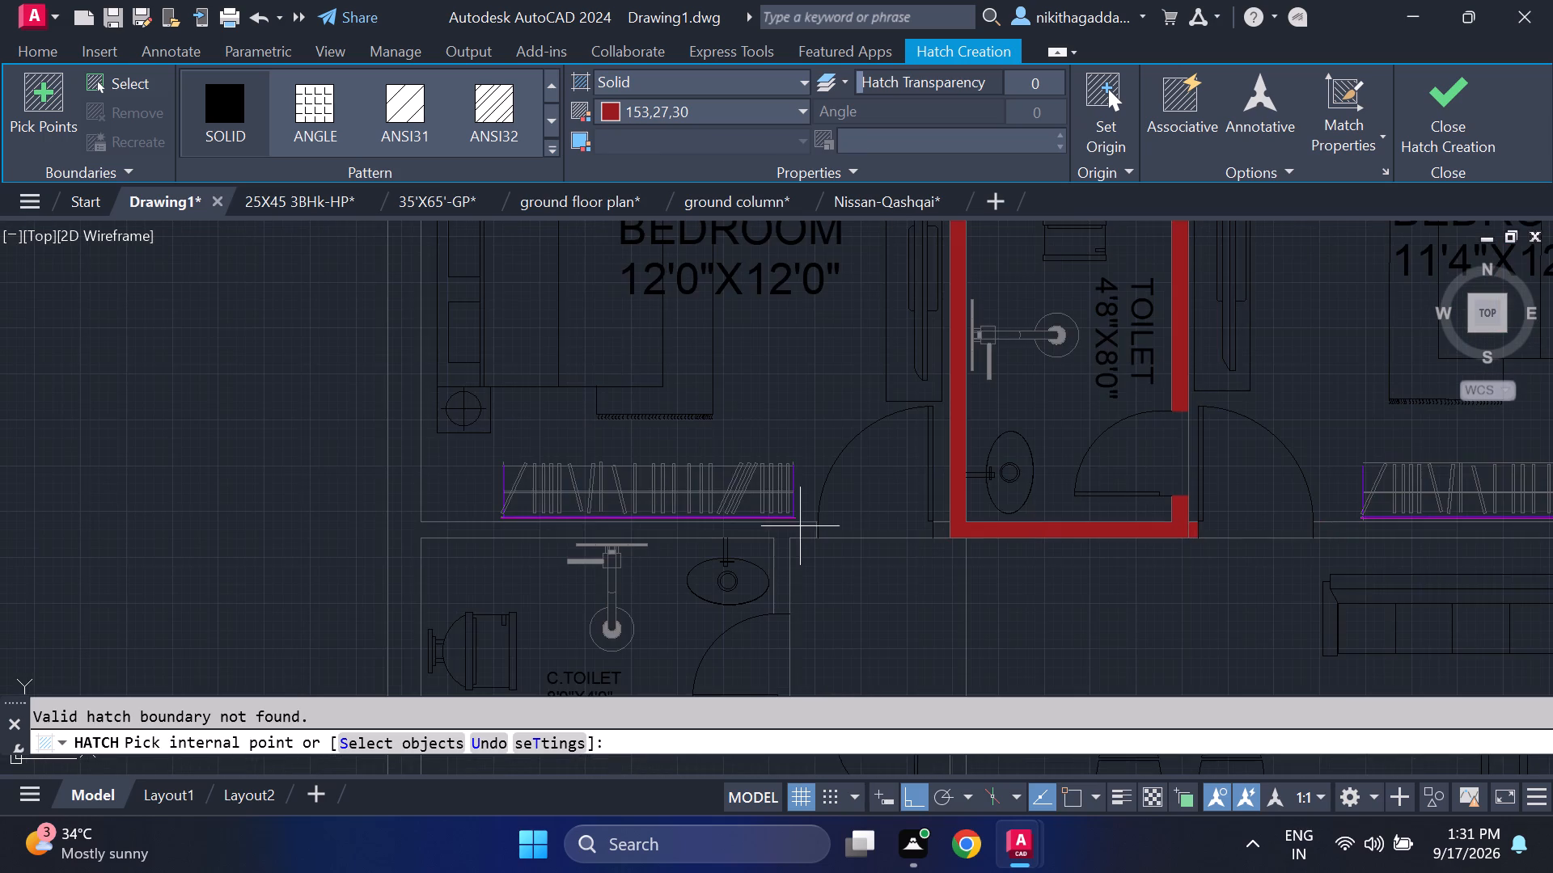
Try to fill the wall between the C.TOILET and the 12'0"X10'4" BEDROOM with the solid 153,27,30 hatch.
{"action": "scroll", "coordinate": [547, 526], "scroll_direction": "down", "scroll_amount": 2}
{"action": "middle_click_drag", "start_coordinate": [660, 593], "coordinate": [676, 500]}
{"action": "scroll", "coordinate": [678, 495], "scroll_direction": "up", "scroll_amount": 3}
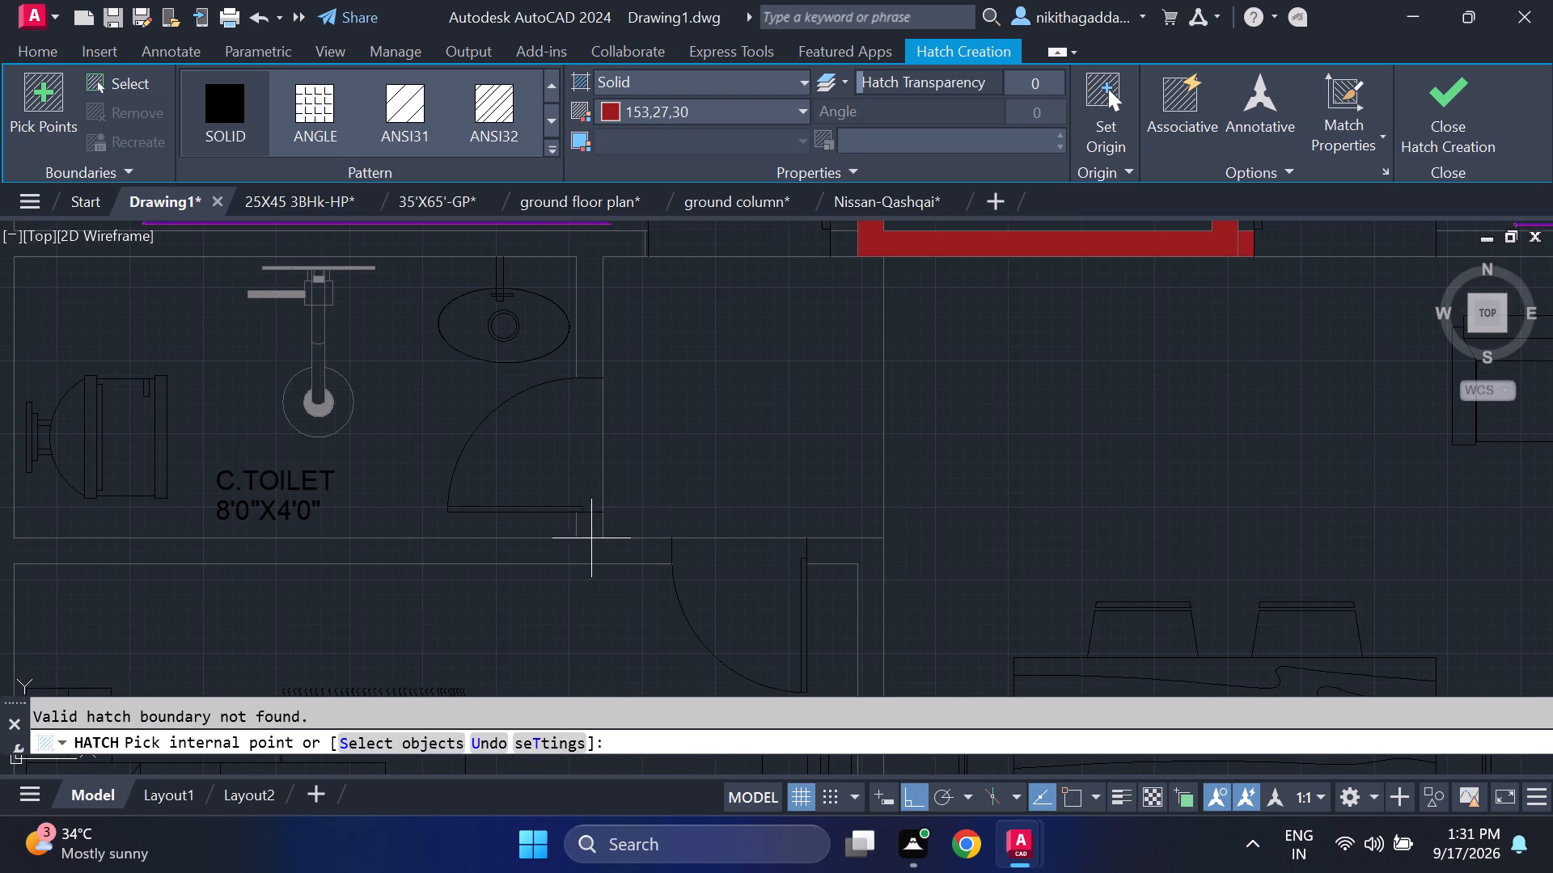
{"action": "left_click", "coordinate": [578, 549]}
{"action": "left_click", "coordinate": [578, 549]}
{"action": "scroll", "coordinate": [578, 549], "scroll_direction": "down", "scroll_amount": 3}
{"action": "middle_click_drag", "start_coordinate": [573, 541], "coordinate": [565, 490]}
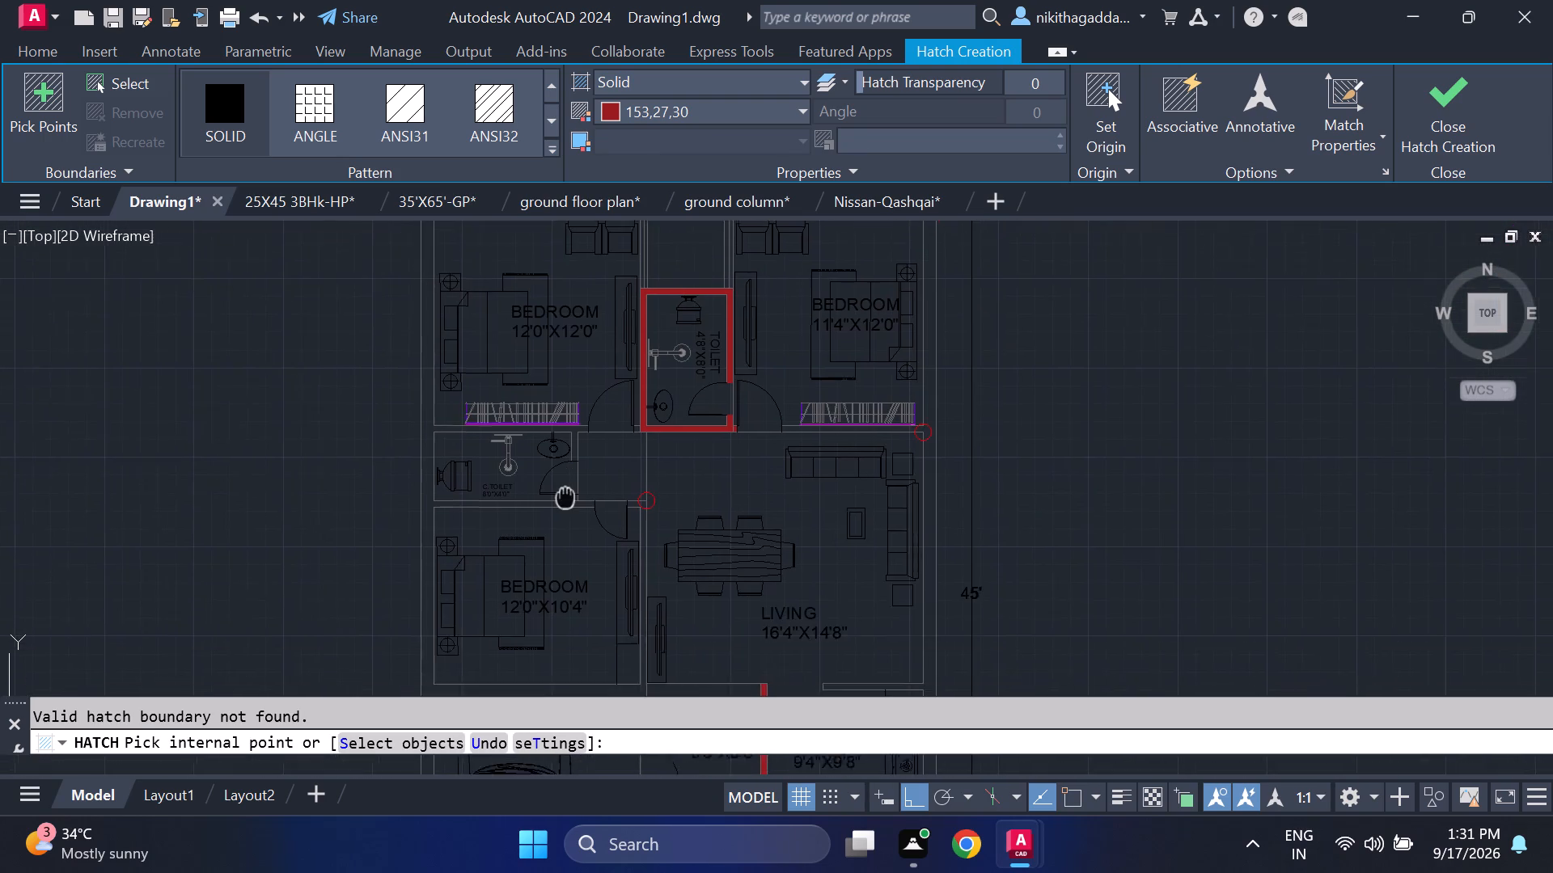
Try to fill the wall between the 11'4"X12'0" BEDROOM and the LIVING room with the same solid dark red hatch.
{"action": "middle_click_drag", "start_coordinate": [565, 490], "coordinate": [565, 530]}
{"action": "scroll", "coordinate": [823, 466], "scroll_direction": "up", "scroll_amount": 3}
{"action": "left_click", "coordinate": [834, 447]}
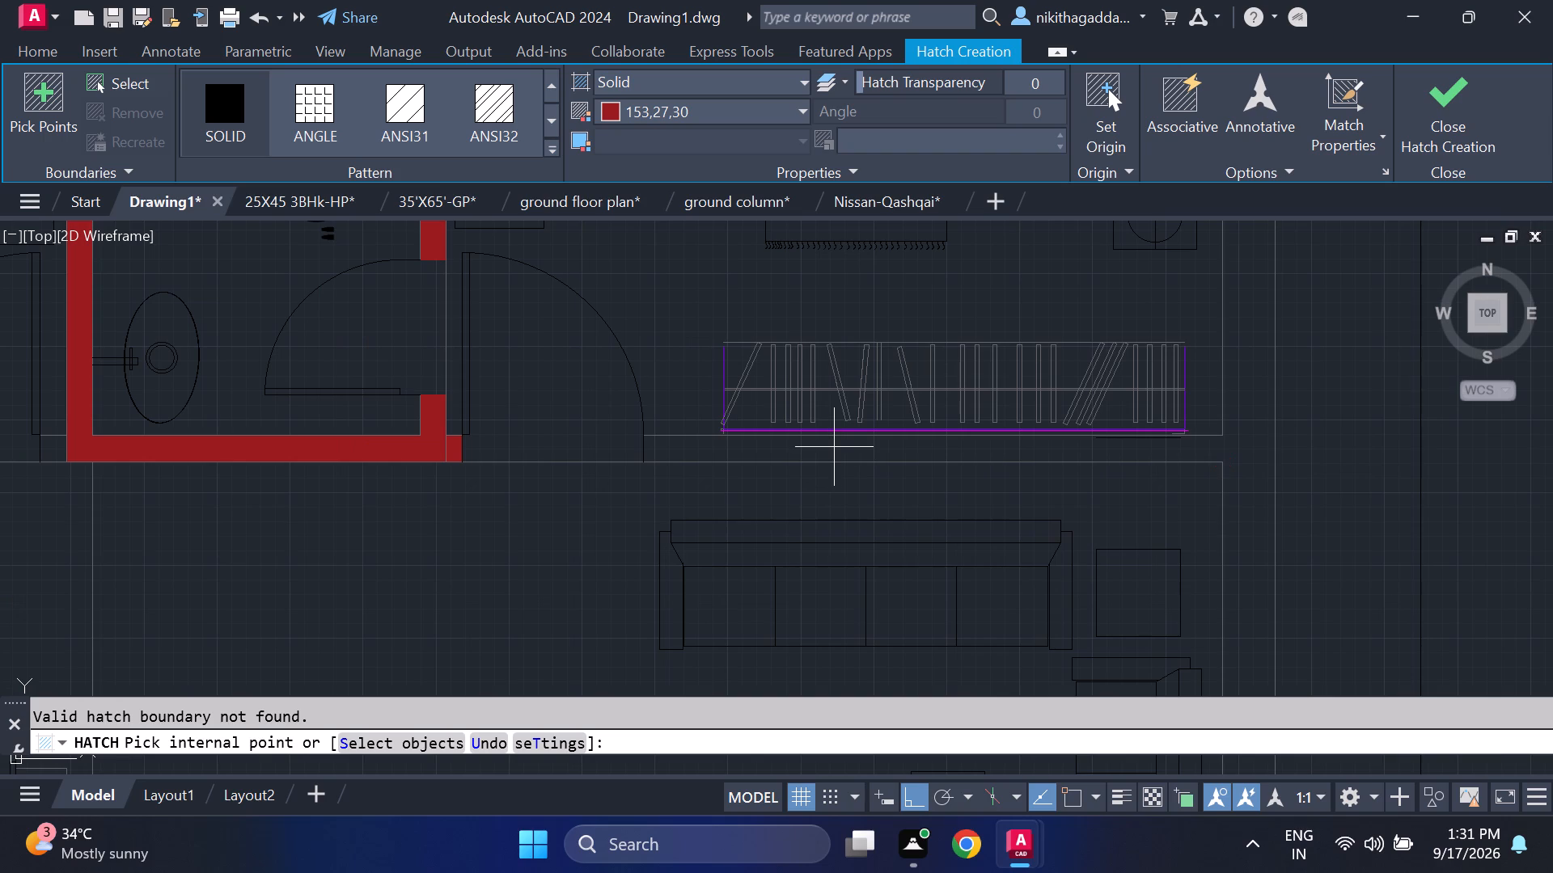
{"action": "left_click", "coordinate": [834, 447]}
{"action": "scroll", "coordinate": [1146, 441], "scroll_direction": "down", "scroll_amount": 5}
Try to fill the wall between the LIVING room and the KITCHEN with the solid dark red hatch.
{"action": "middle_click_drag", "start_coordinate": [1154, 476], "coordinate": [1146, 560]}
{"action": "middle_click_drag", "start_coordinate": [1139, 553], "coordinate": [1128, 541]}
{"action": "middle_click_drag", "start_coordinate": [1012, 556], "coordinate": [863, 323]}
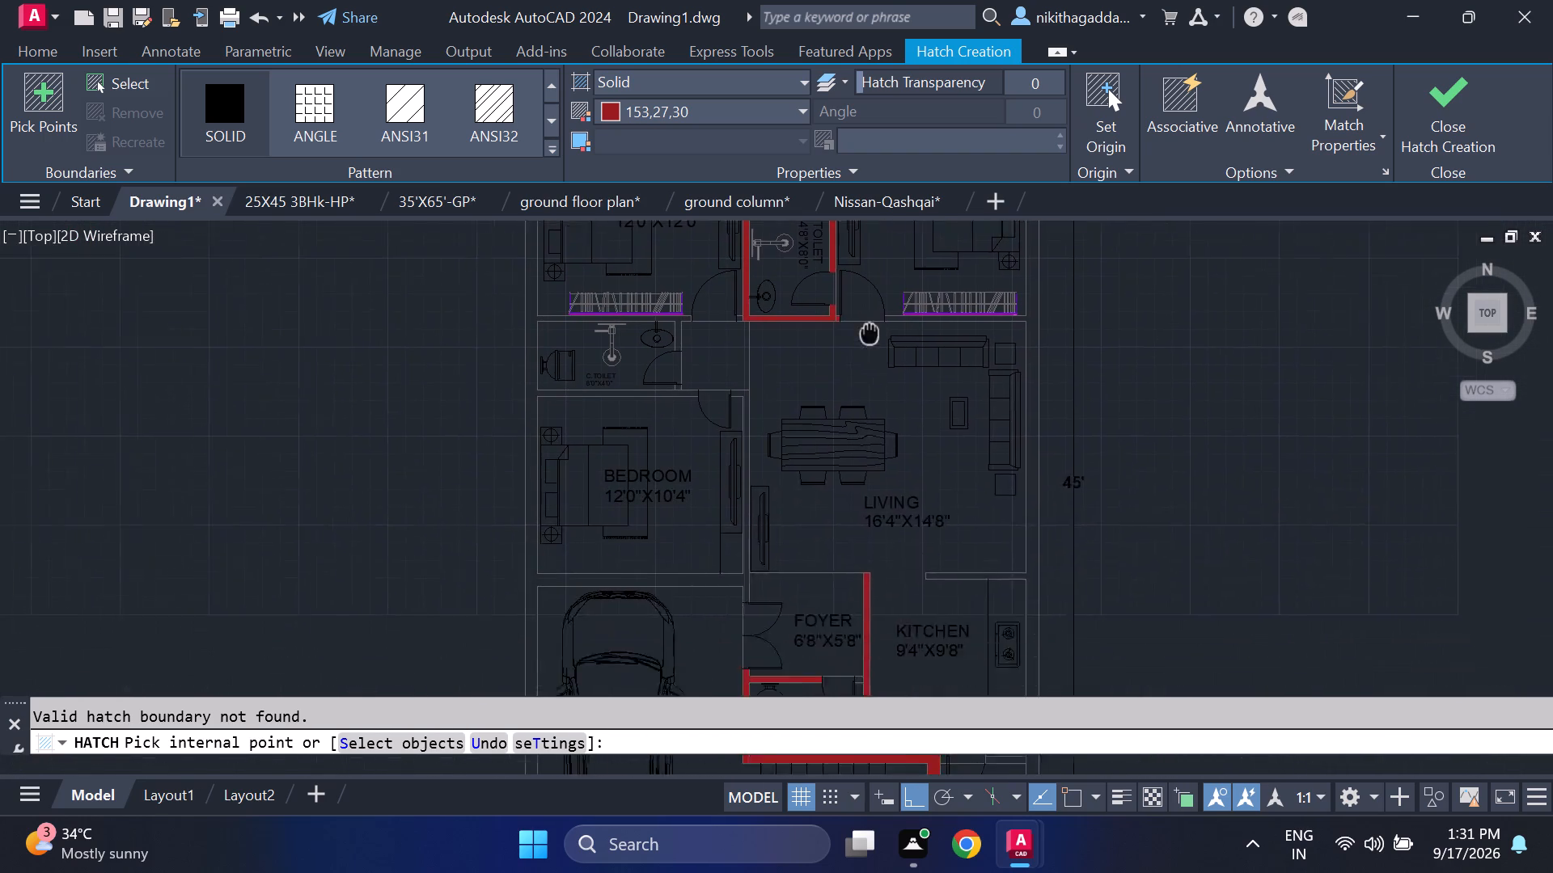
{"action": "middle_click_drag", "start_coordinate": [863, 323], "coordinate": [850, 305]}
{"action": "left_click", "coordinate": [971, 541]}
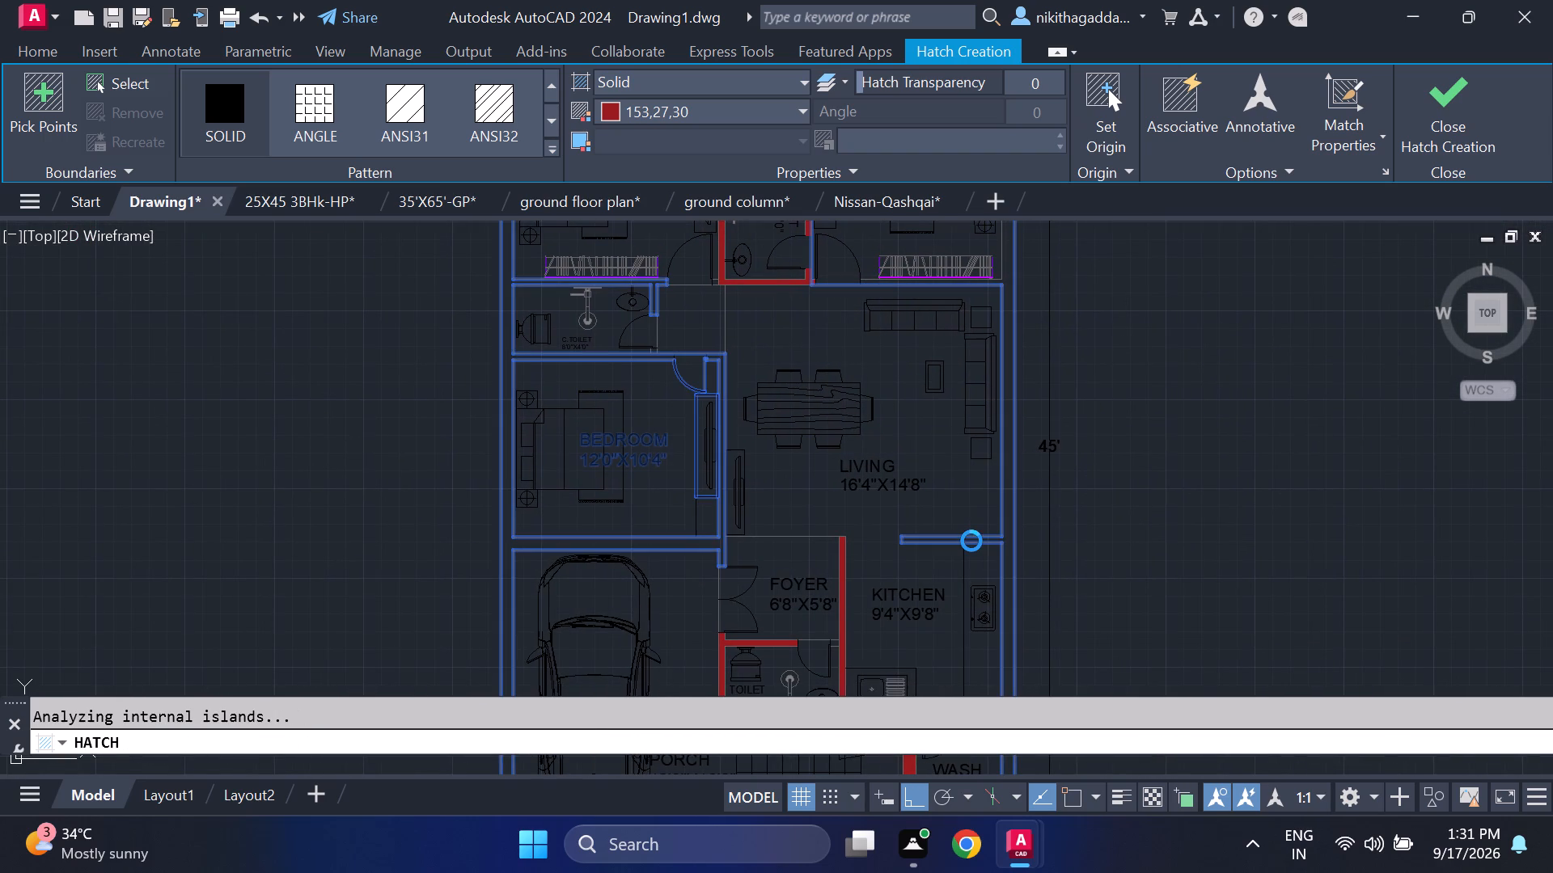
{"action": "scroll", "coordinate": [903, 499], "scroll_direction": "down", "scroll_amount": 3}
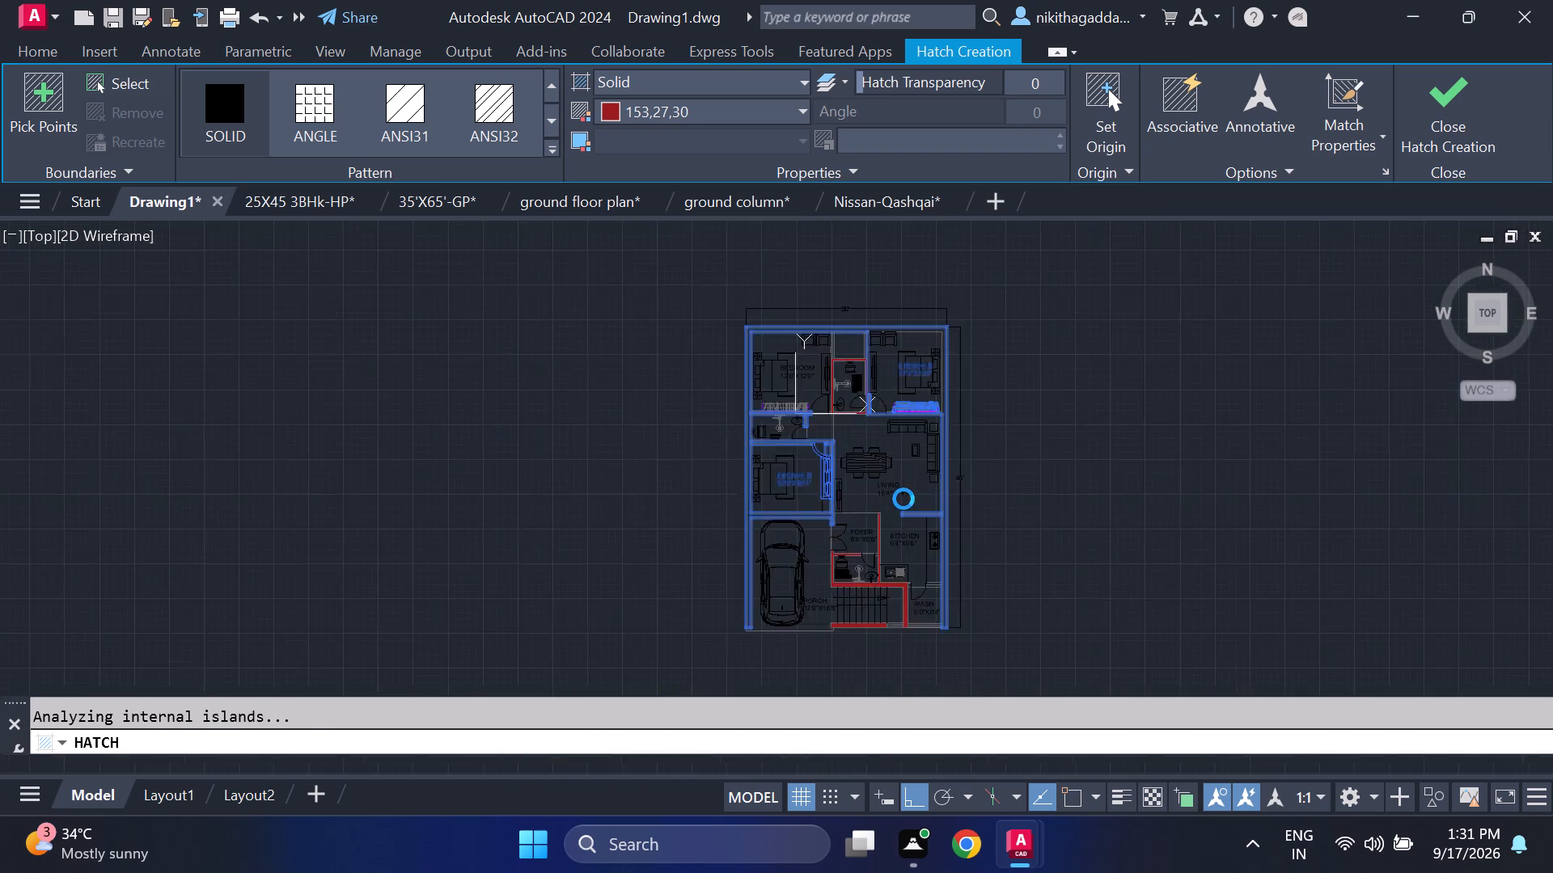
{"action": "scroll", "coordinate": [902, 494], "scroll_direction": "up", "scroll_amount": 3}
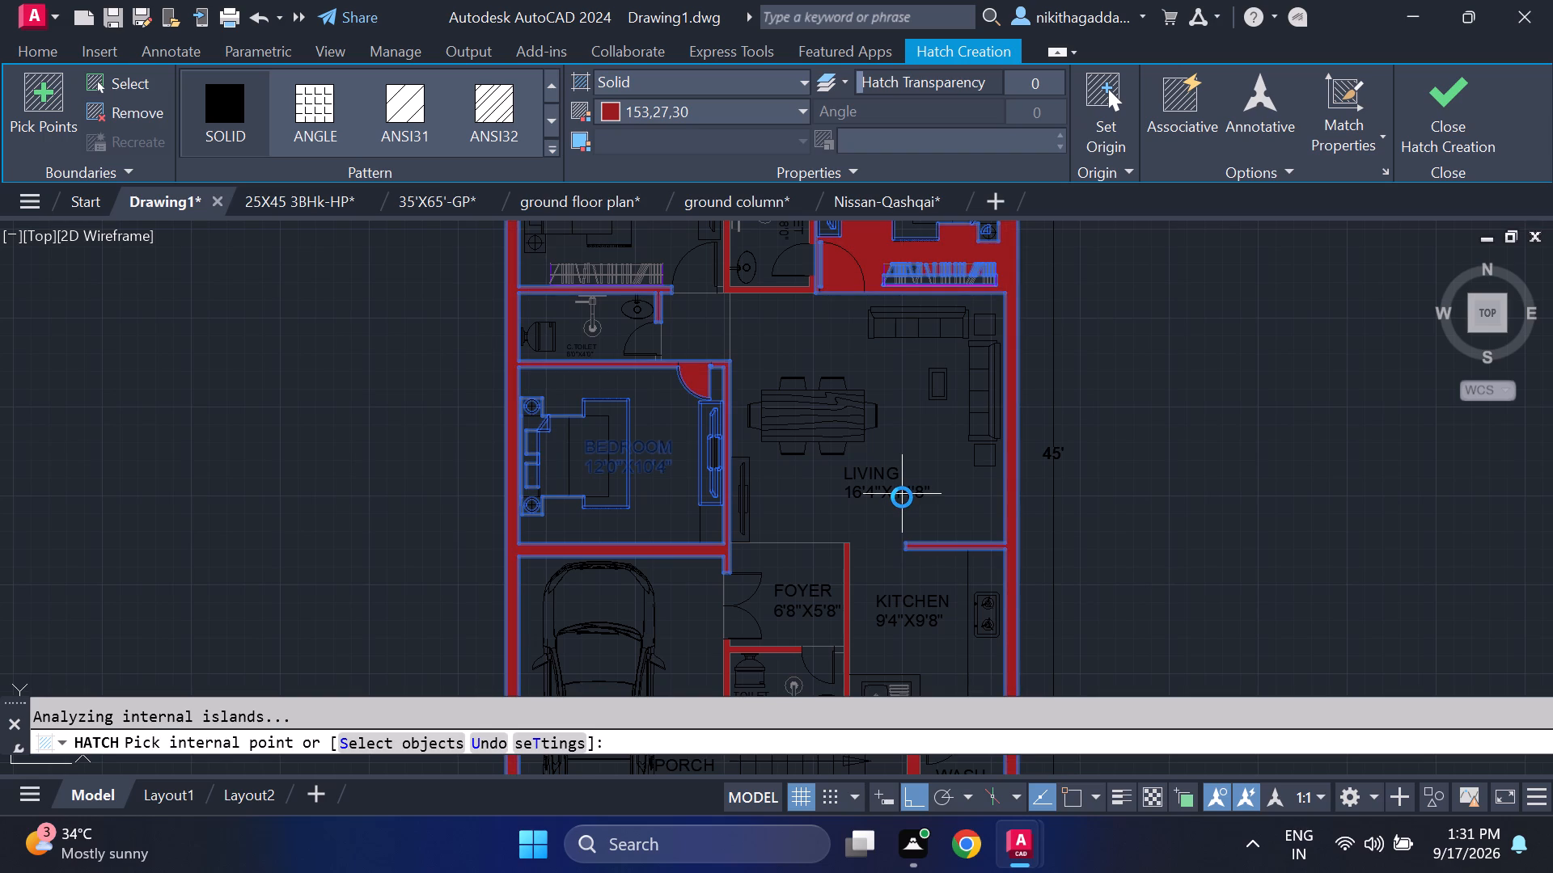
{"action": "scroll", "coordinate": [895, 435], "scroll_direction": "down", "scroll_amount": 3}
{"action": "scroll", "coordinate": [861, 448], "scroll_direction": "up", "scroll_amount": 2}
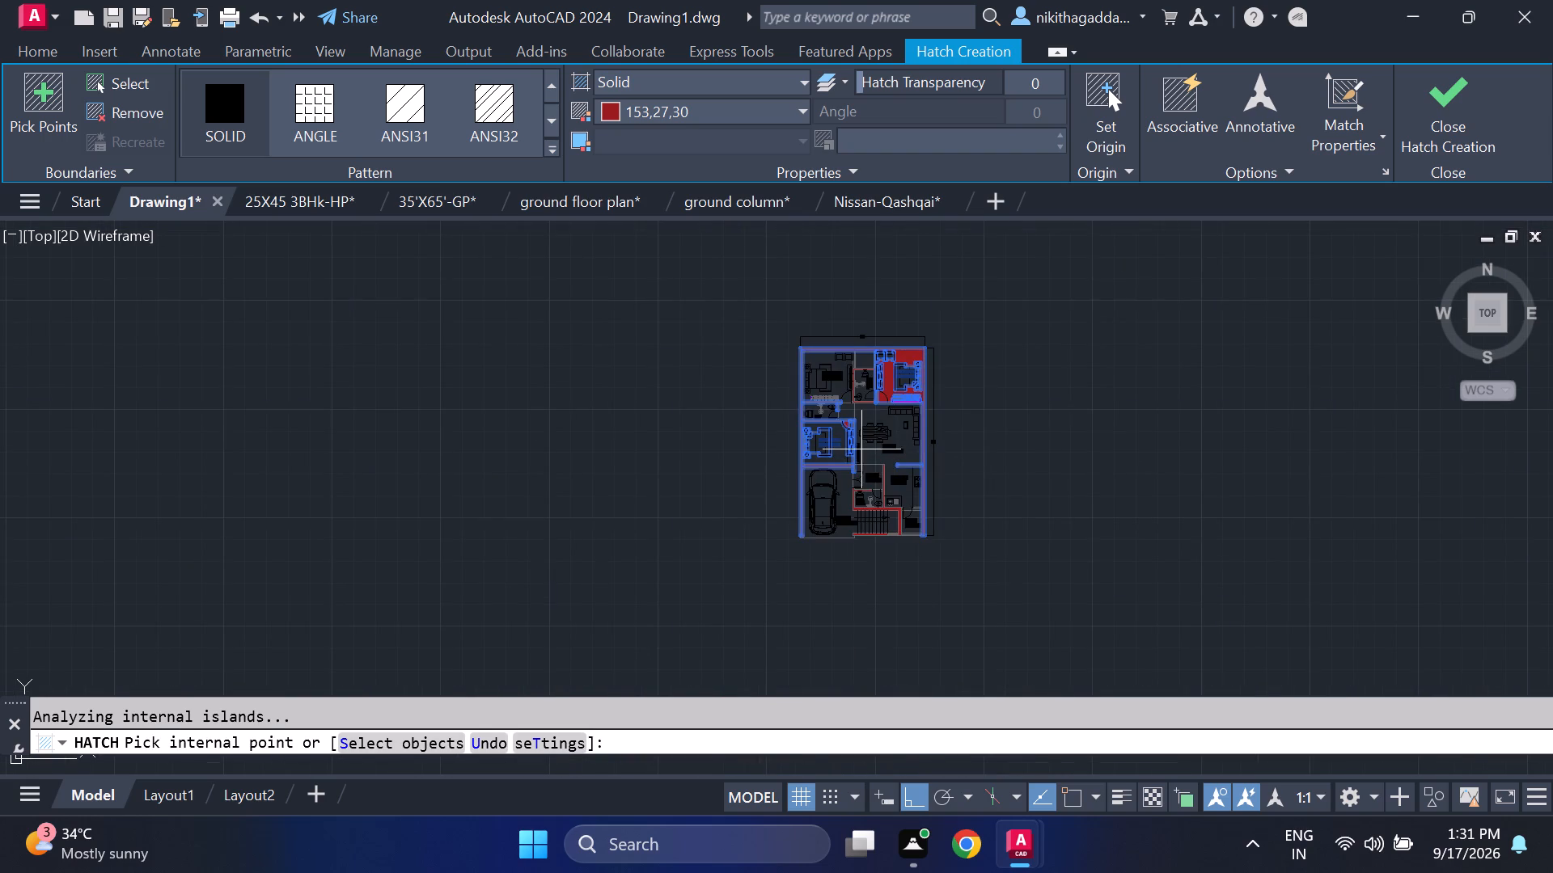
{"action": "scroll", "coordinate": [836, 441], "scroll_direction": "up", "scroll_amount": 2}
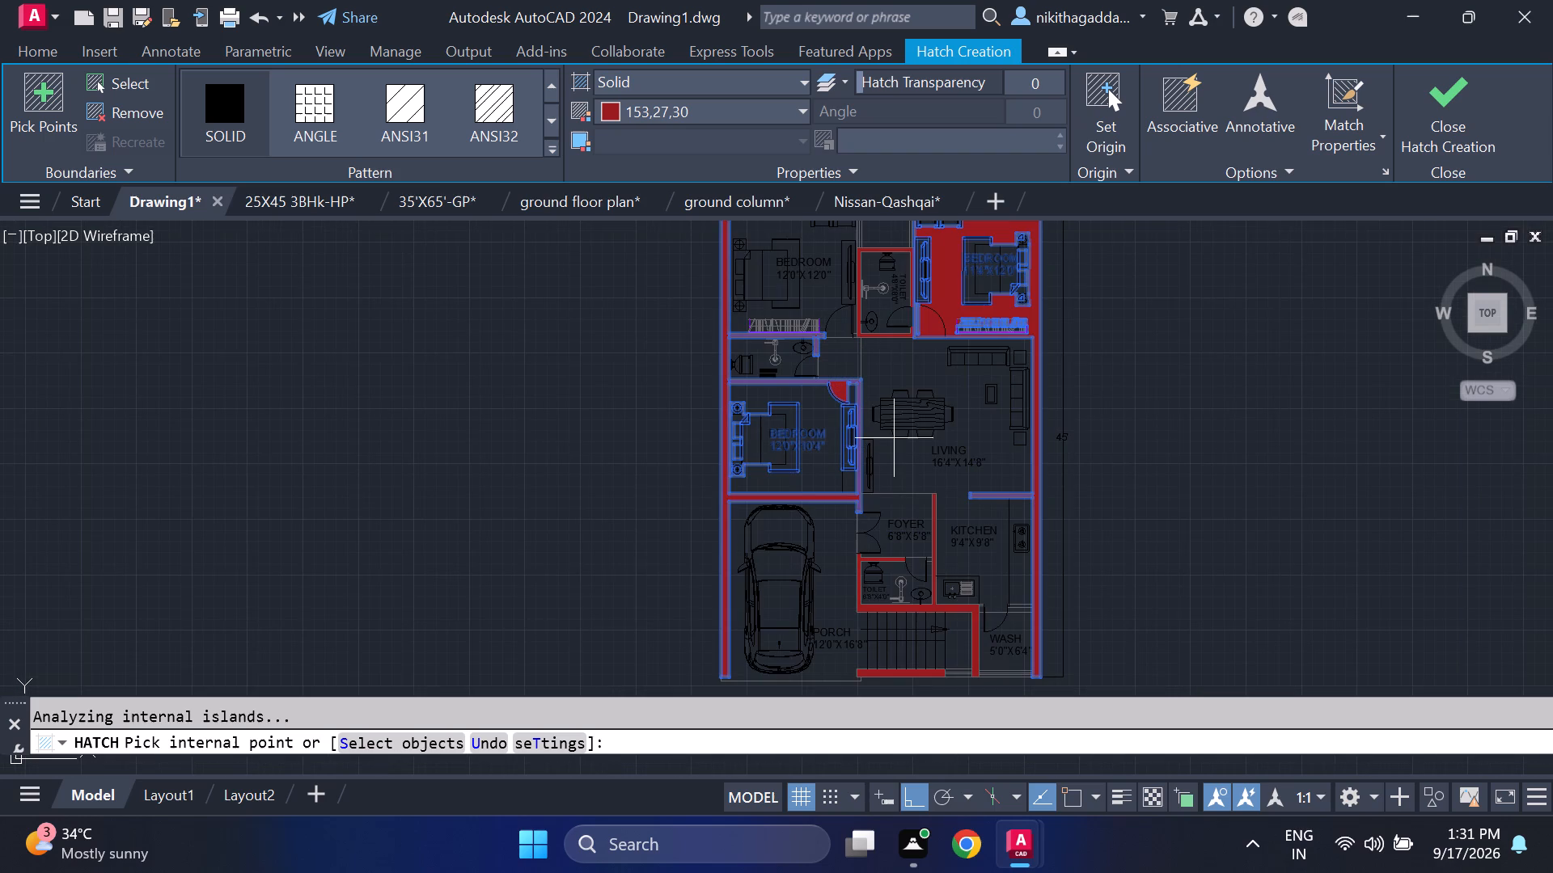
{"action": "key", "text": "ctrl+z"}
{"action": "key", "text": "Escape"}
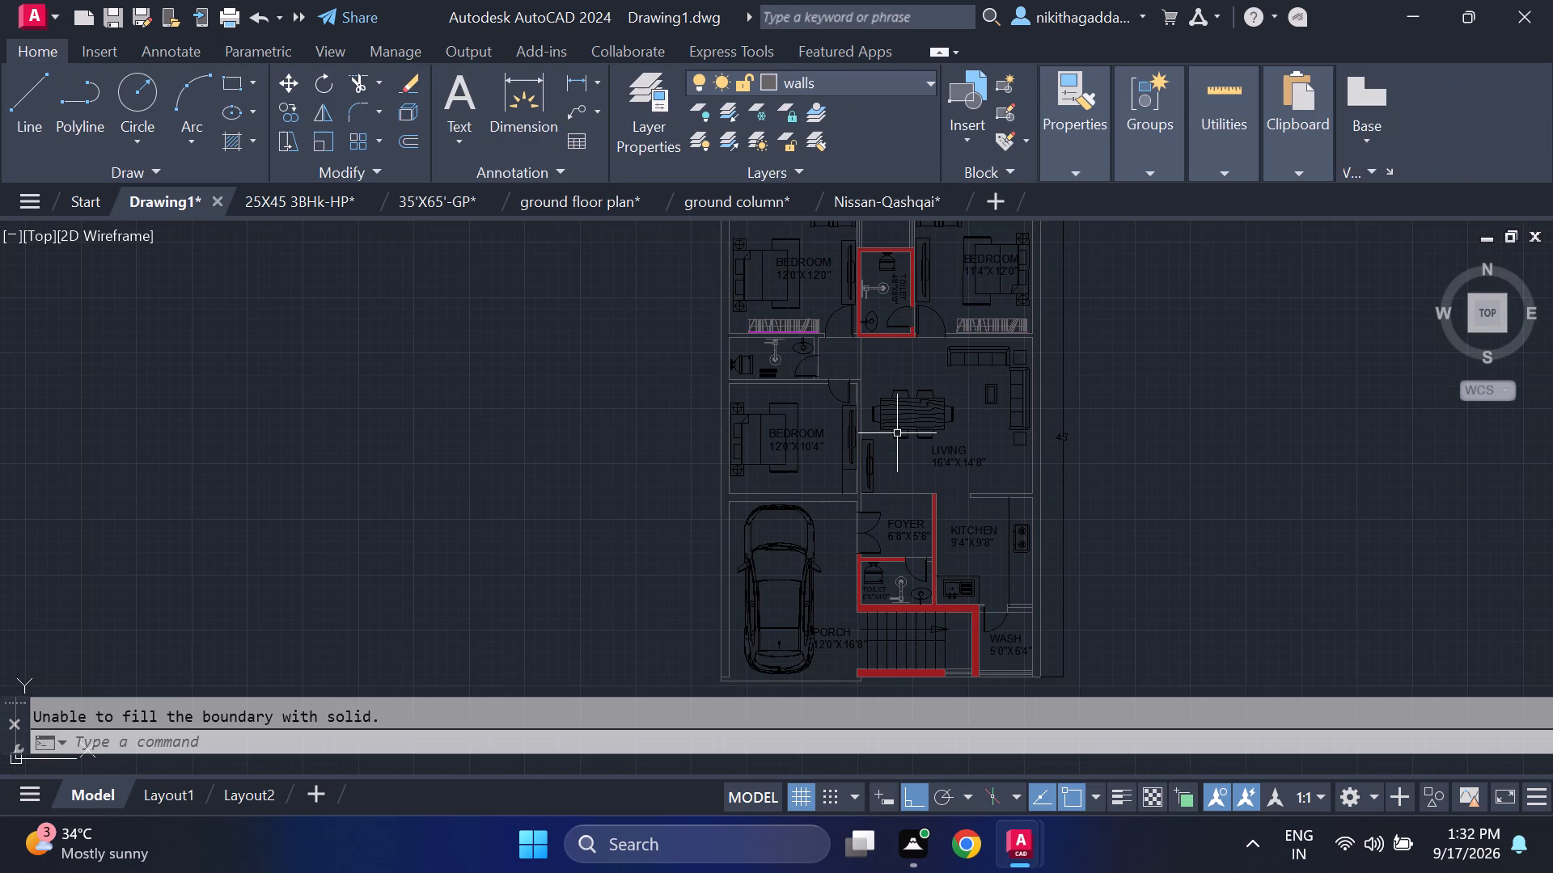
Restart the hatch and fill the short wall stub beside the C.TOILET door with solid colour 153,27,30.
{"action": "scroll", "coordinate": [914, 390], "scroll_direction": "up", "scroll_amount": 1}
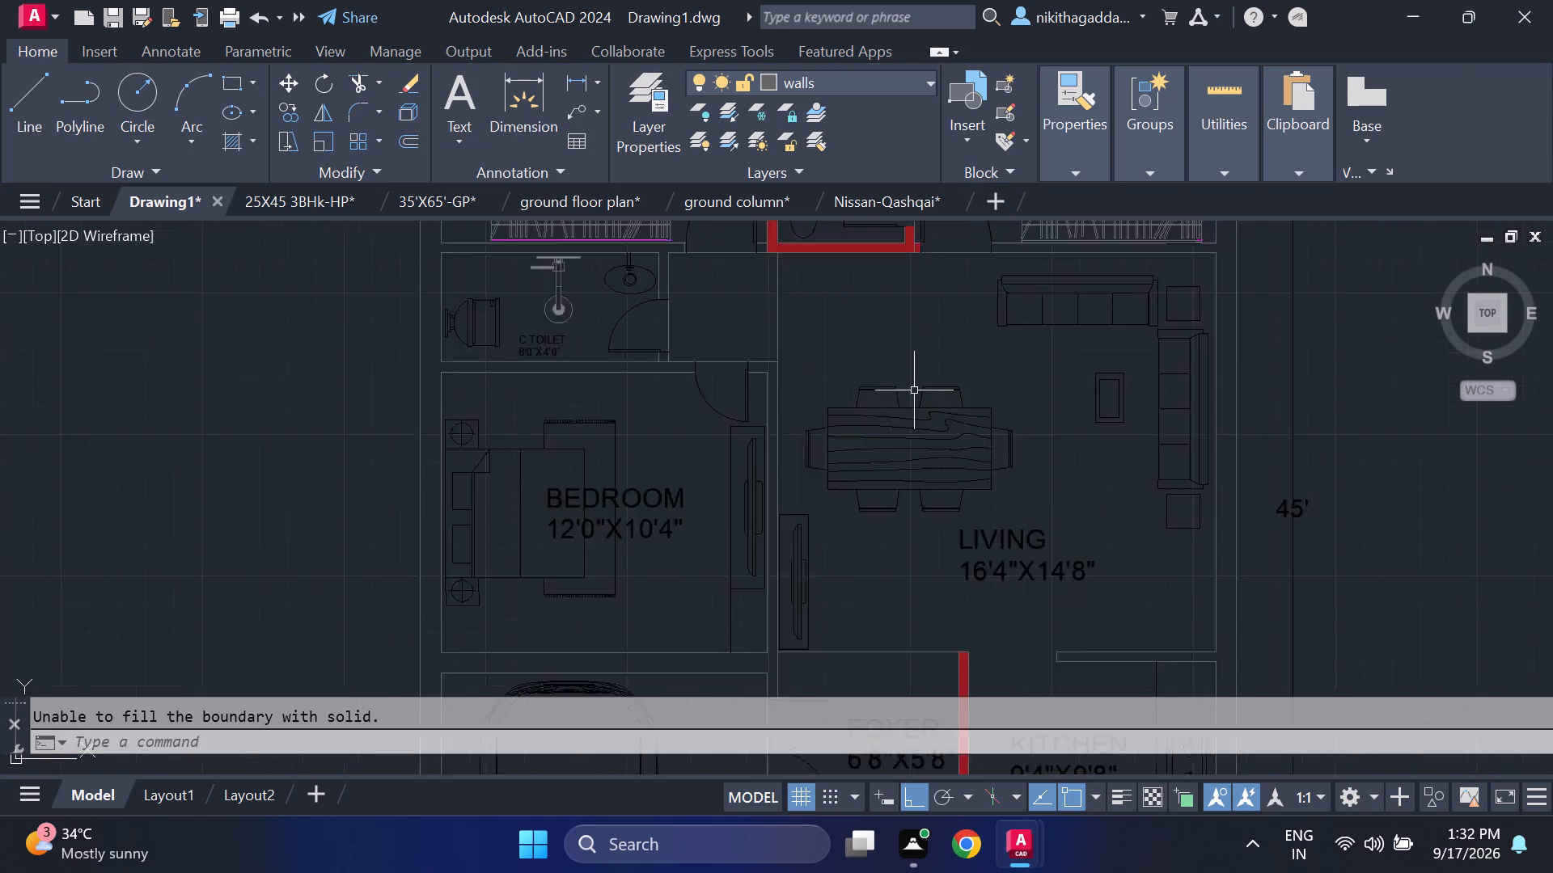
{"action": "scroll", "coordinate": [914, 390], "scroll_direction": "up", "scroll_amount": 2}
{"action": "scroll", "coordinate": [908, 395], "scroll_direction": "down", "scroll_amount": 3}
{"action": "scroll", "coordinate": [854, 389], "scroll_direction": "up", "scroll_amount": 4}
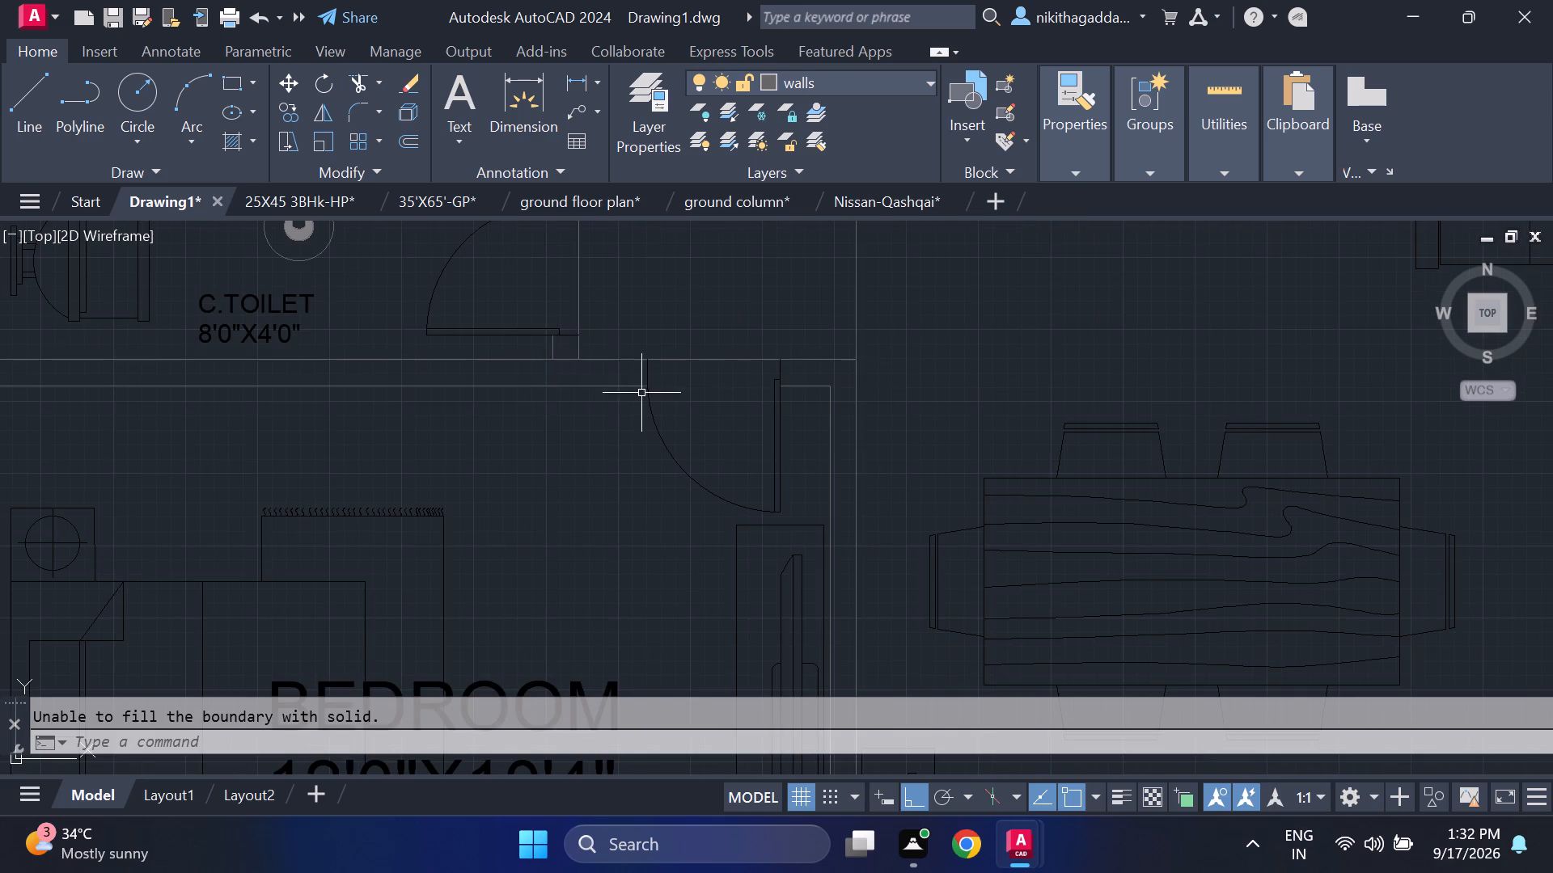
{"action": "scroll", "coordinate": [643, 394], "scroll_direction": "up", "scroll_amount": 2}
{"action": "scroll", "coordinate": [643, 394], "scroll_direction": "down", "scroll_amount": 3}
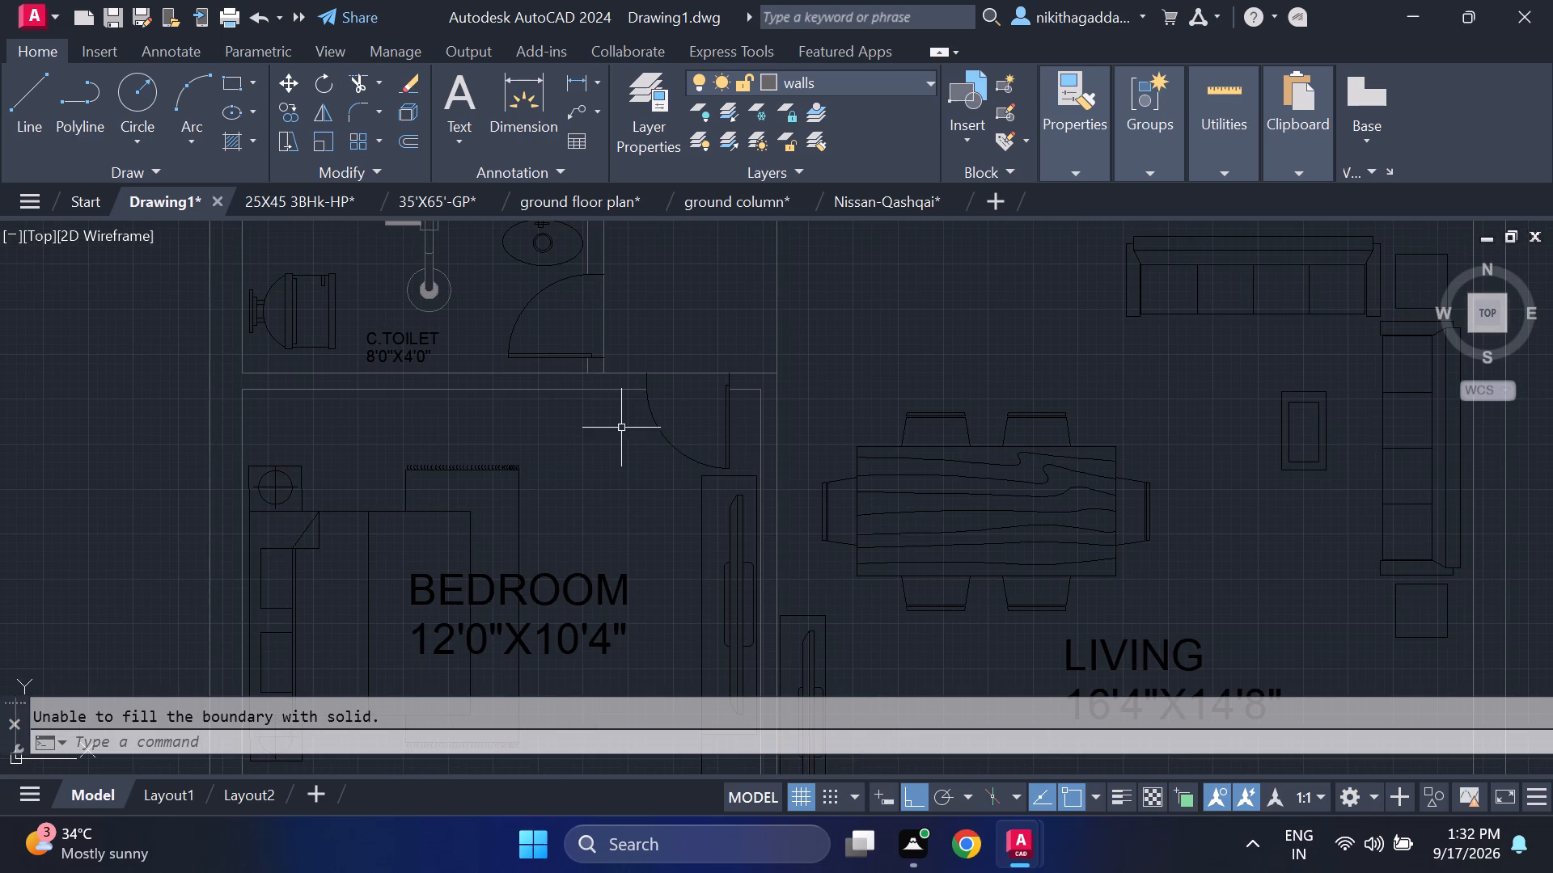
{"action": "scroll", "coordinate": [688, 479], "scroll_direction": "down", "scroll_amount": 3}
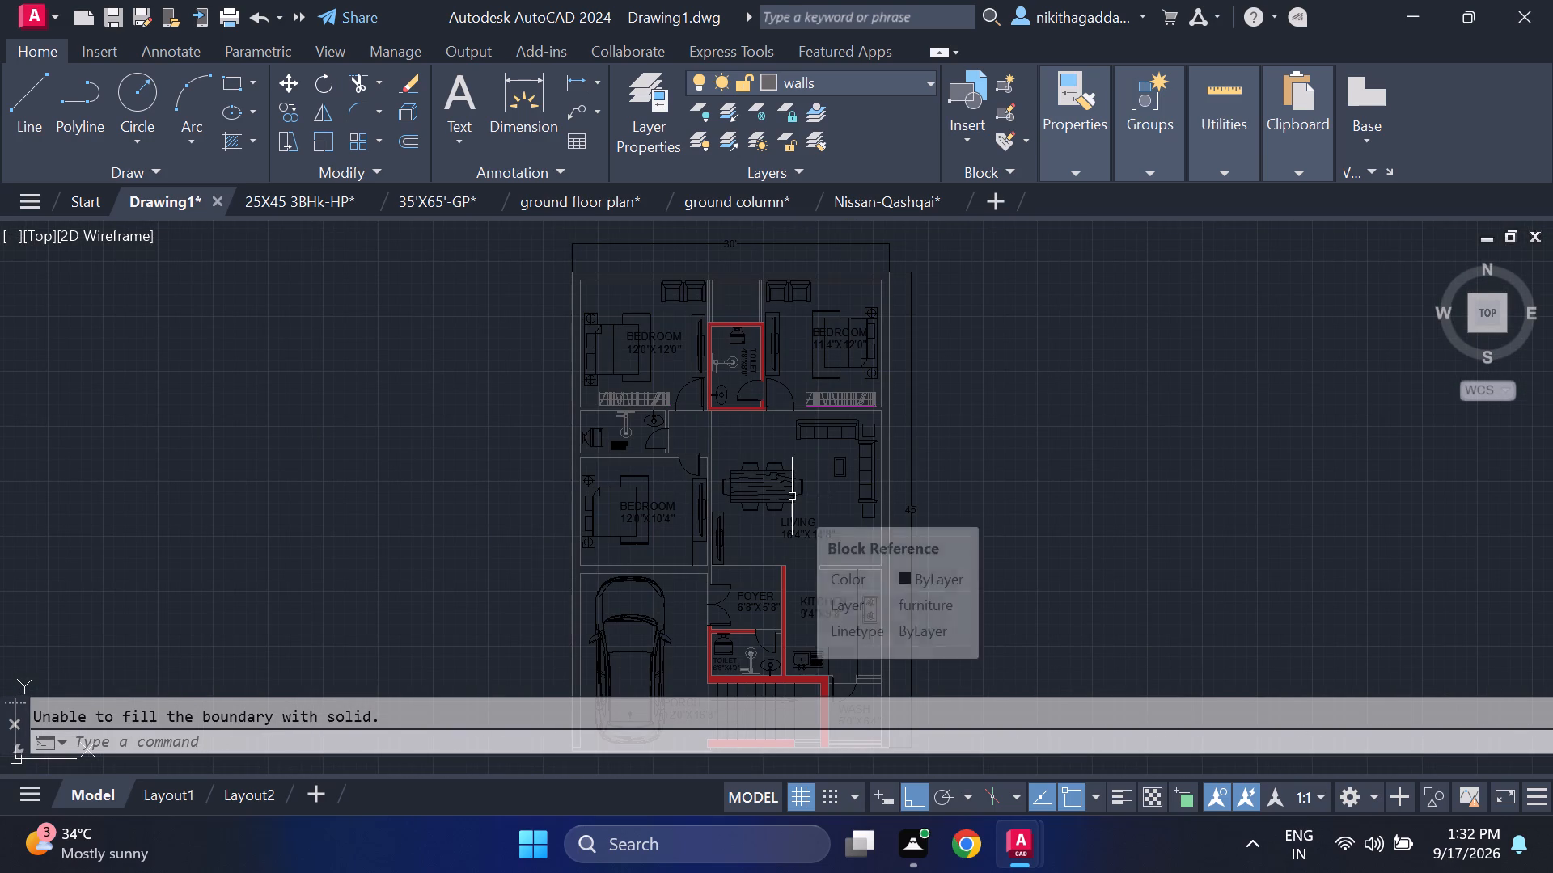
{"action": "type", "text": "hatch"}
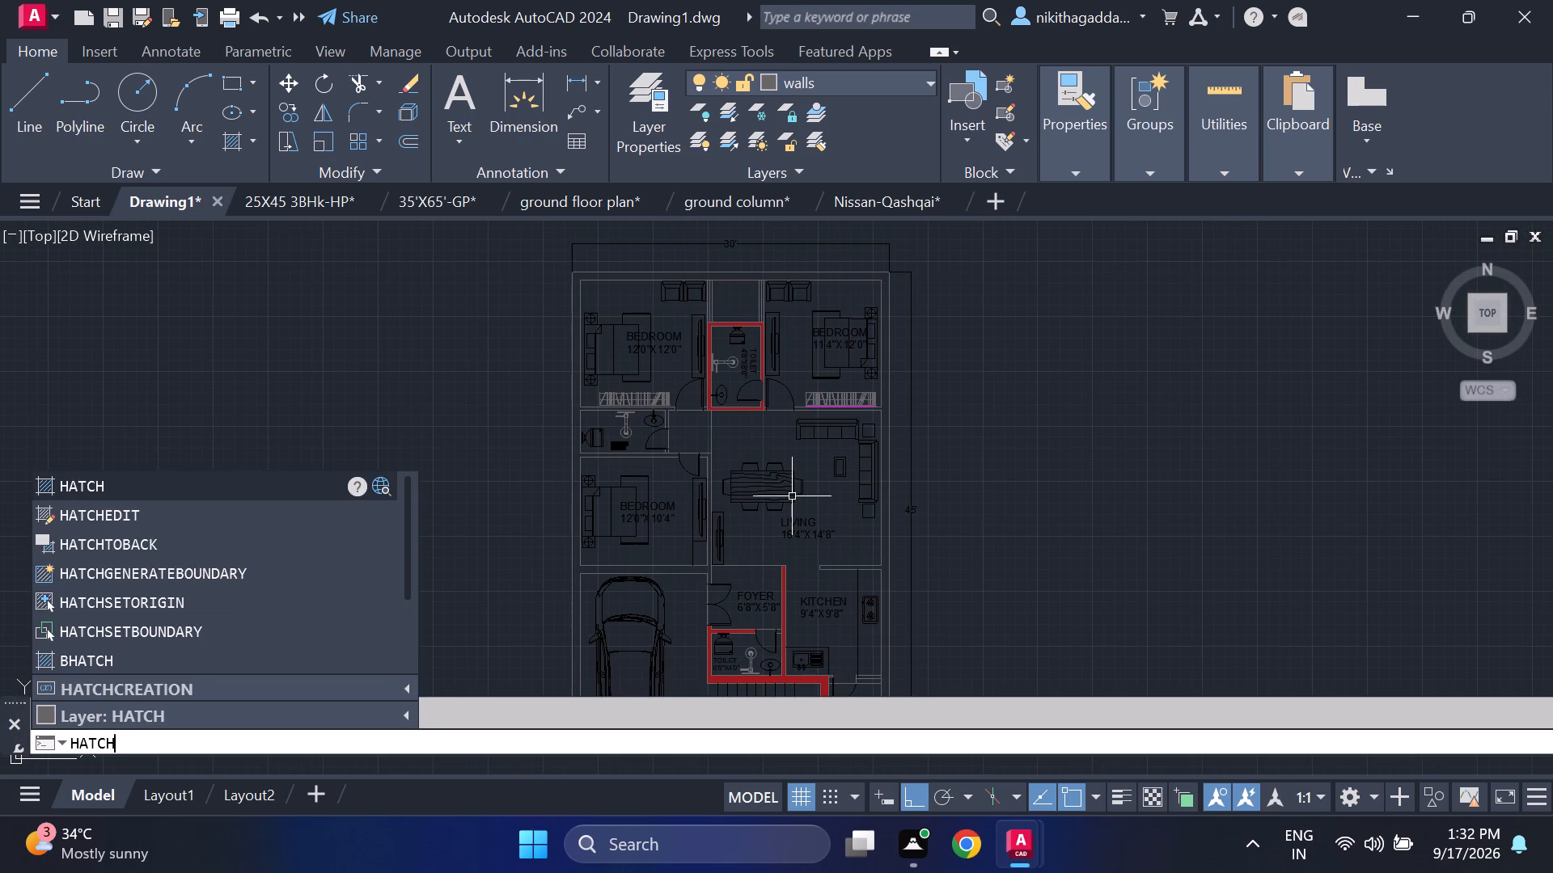
{"action": "key", "text": "Return"}
{"action": "scroll", "coordinate": [716, 561], "scroll_direction": "up", "scroll_amount": 2}
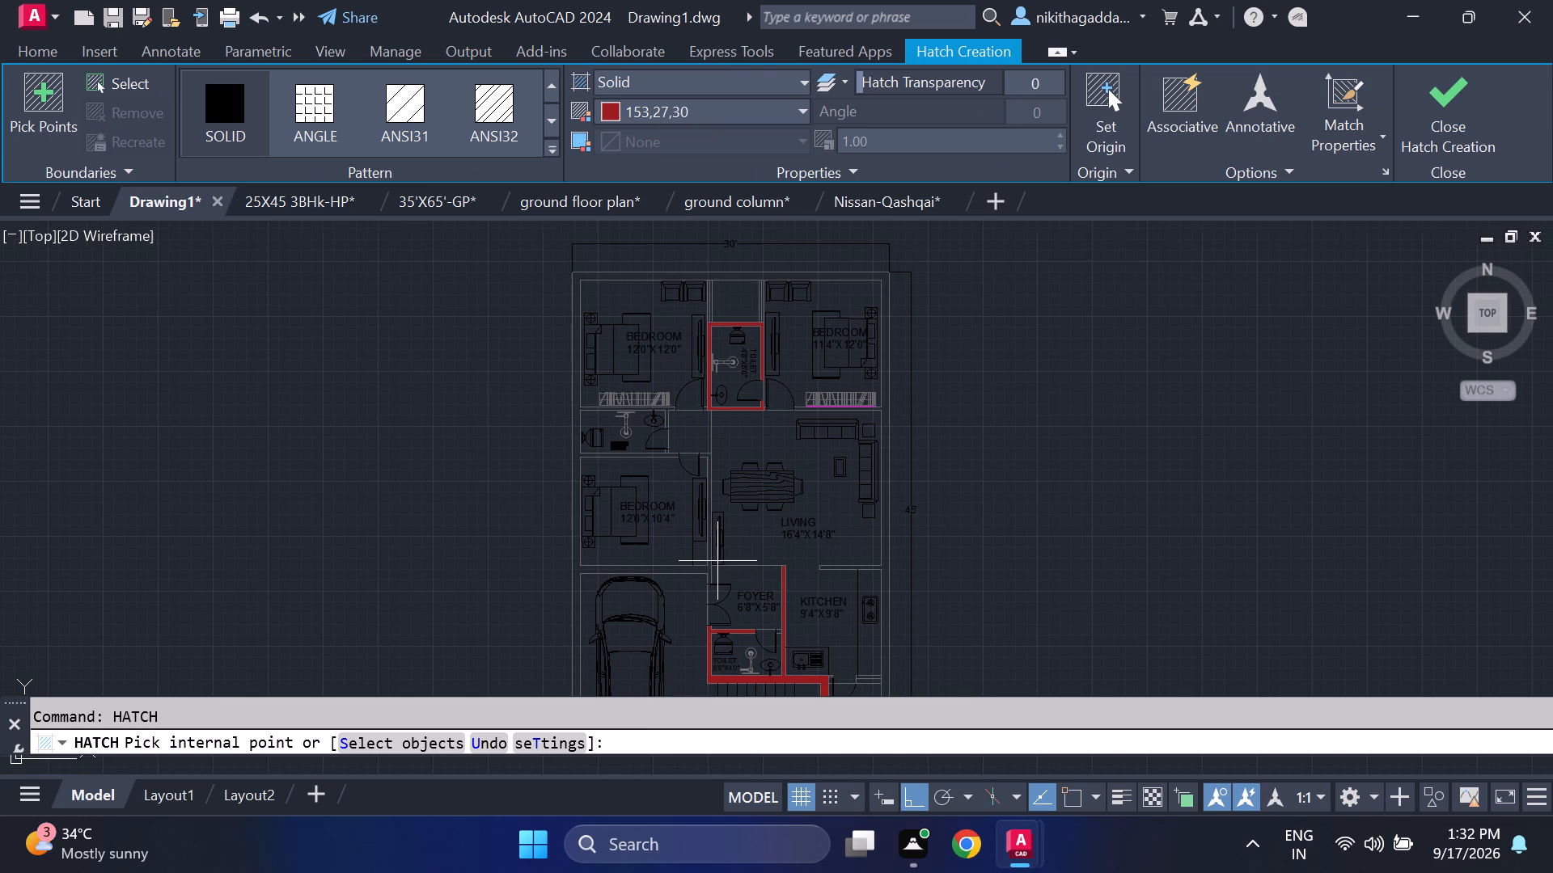
{"action": "scroll", "coordinate": [716, 561], "scroll_direction": "up", "scroll_amount": 1}
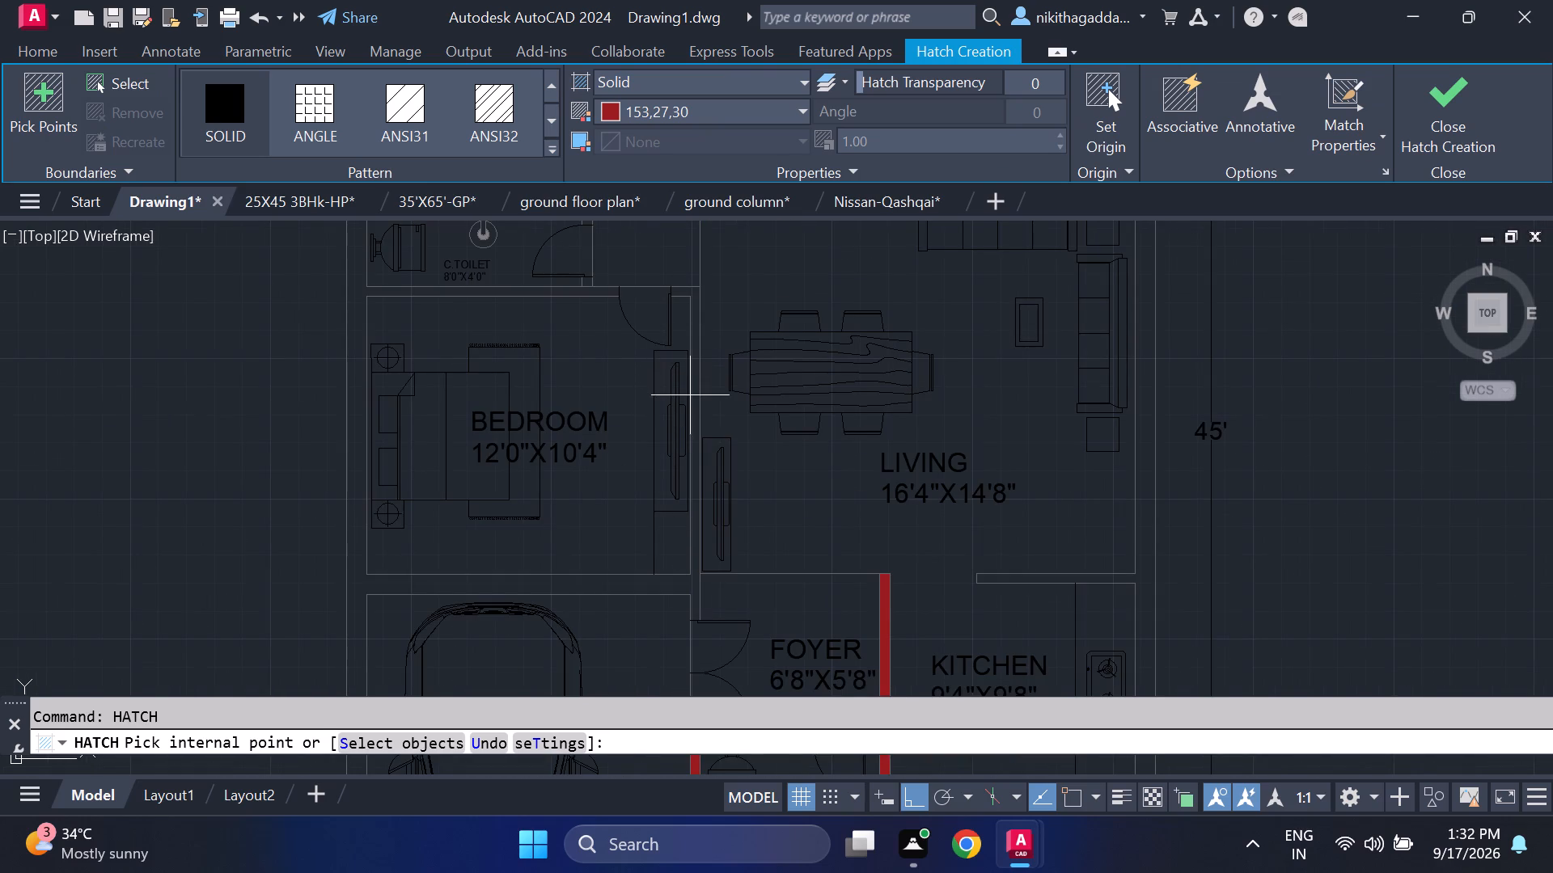
{"action": "scroll", "coordinate": [694, 403], "scroll_direction": "up", "scroll_amount": 3}
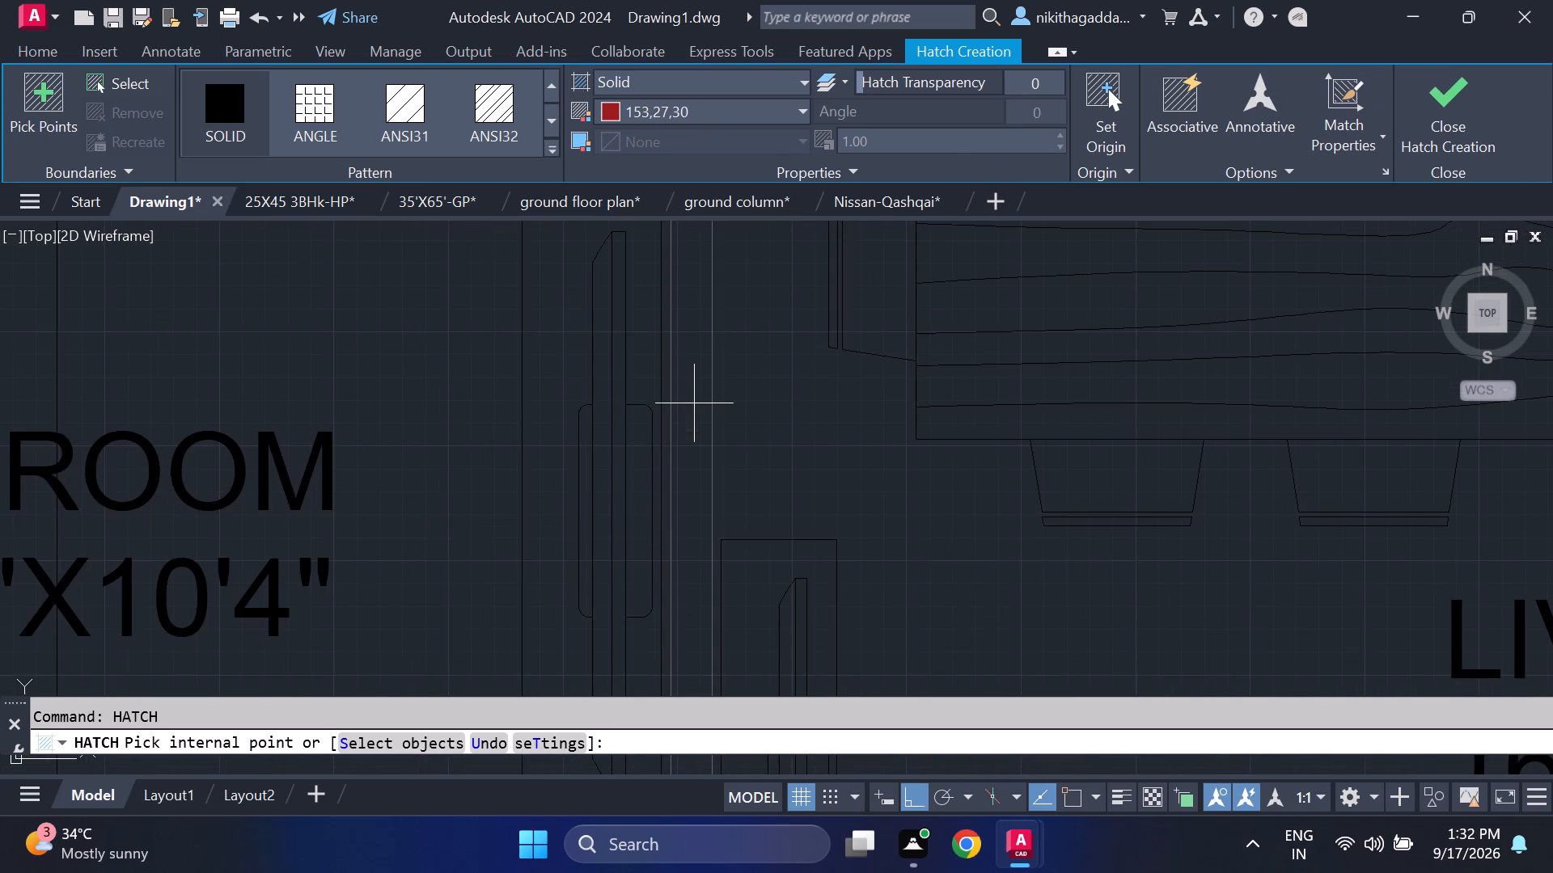
{"action": "scroll", "coordinate": [694, 403], "scroll_direction": "down", "scroll_amount": 5}
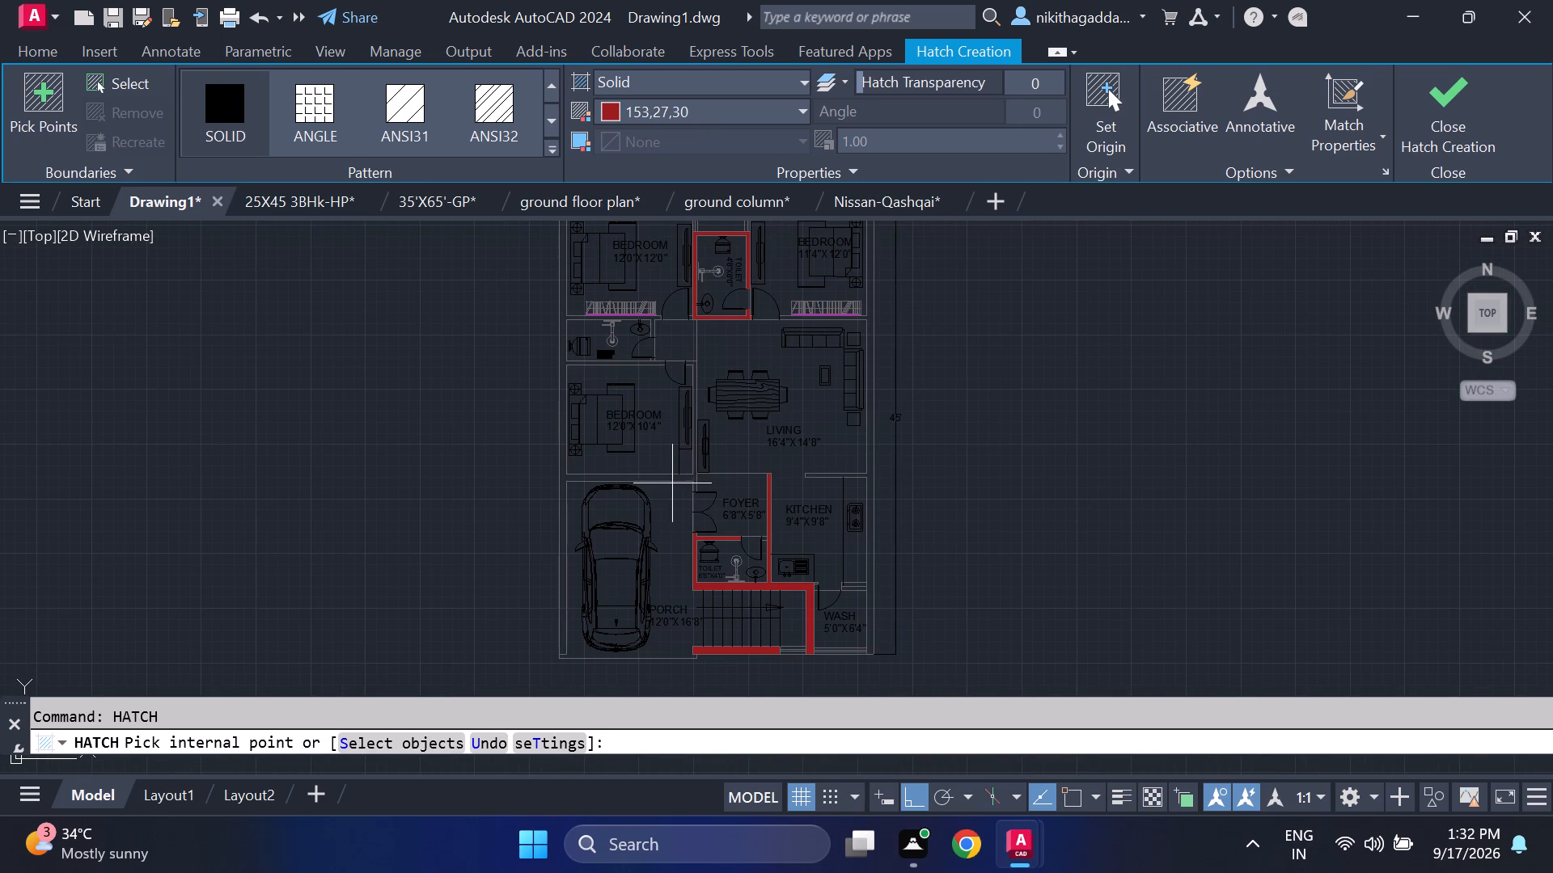
{"action": "scroll", "coordinate": [679, 347], "scroll_direction": "up", "scroll_amount": 3}
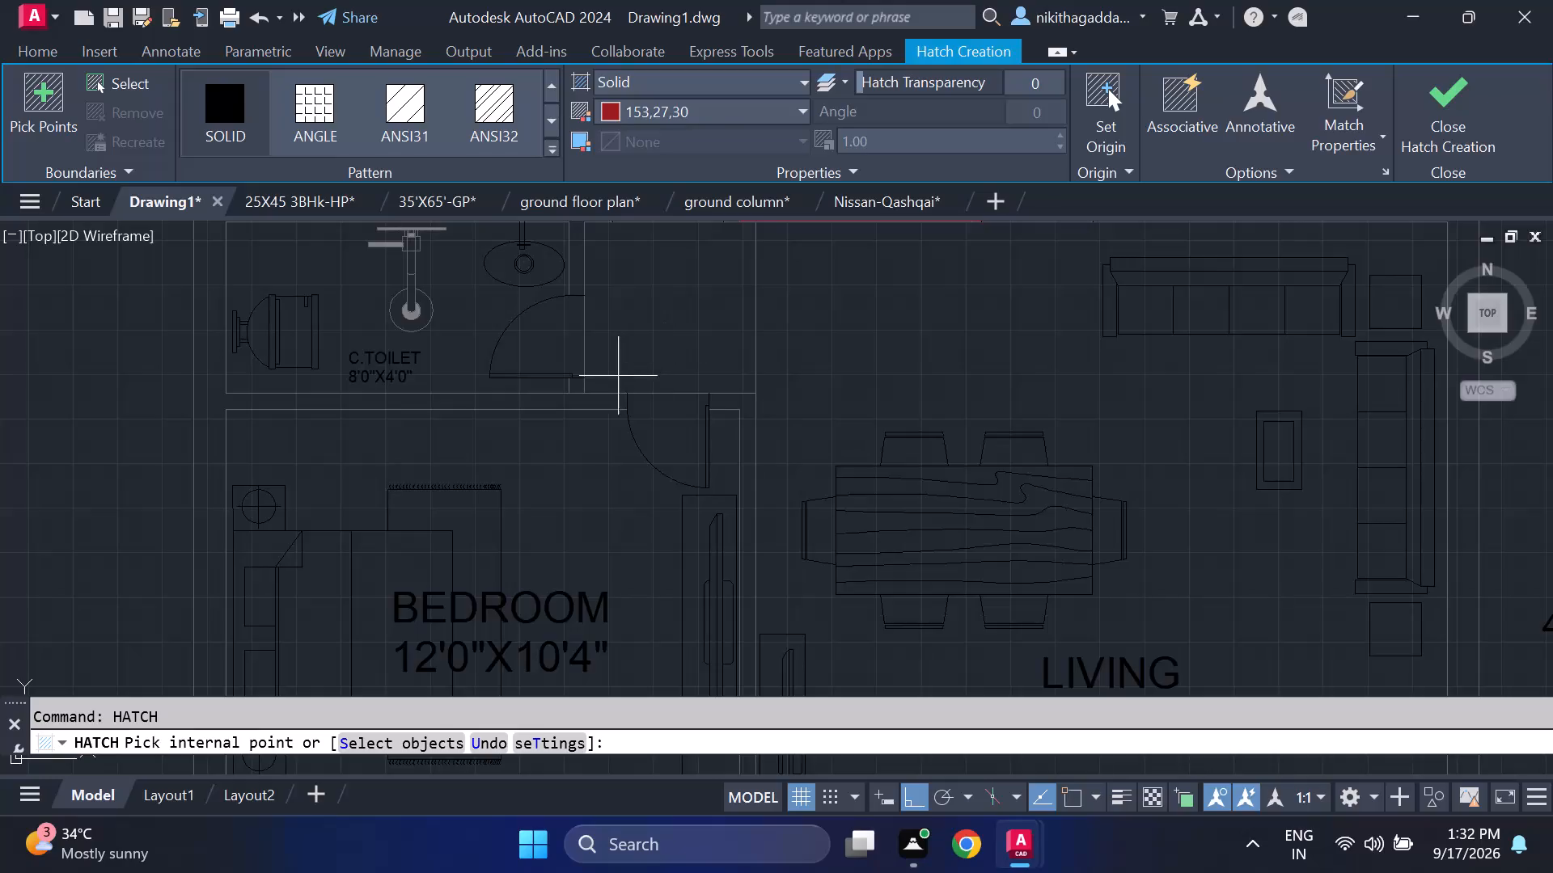
{"action": "scroll", "coordinate": [582, 386], "scroll_direction": "up", "scroll_amount": 3}
{"action": "left_click", "coordinate": [567, 367]}
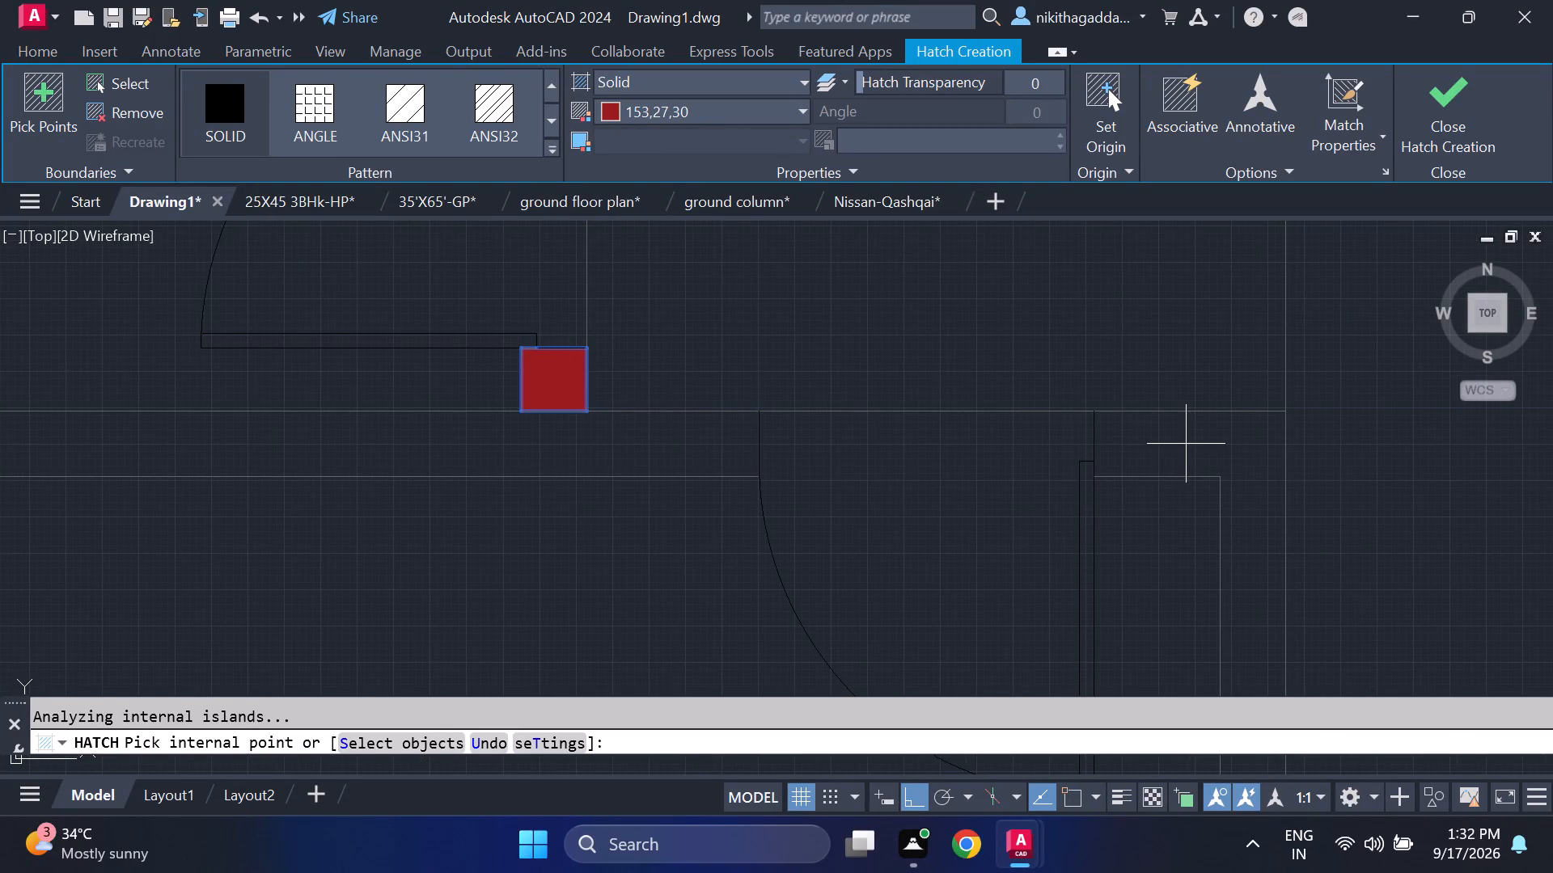
Fill the narrow strip at the wall end by the 12'0"X12'0" BEDROOM door with the solid dark red hatch.
{"action": "scroll", "coordinate": [1185, 442], "scroll_direction": "down", "scroll_amount": 4}
{"action": "middle_click_drag", "start_coordinate": [1180, 447], "coordinate": [1077, 529]}
{"action": "scroll", "coordinate": [1057, 425], "scroll_direction": "up", "scroll_amount": 3}
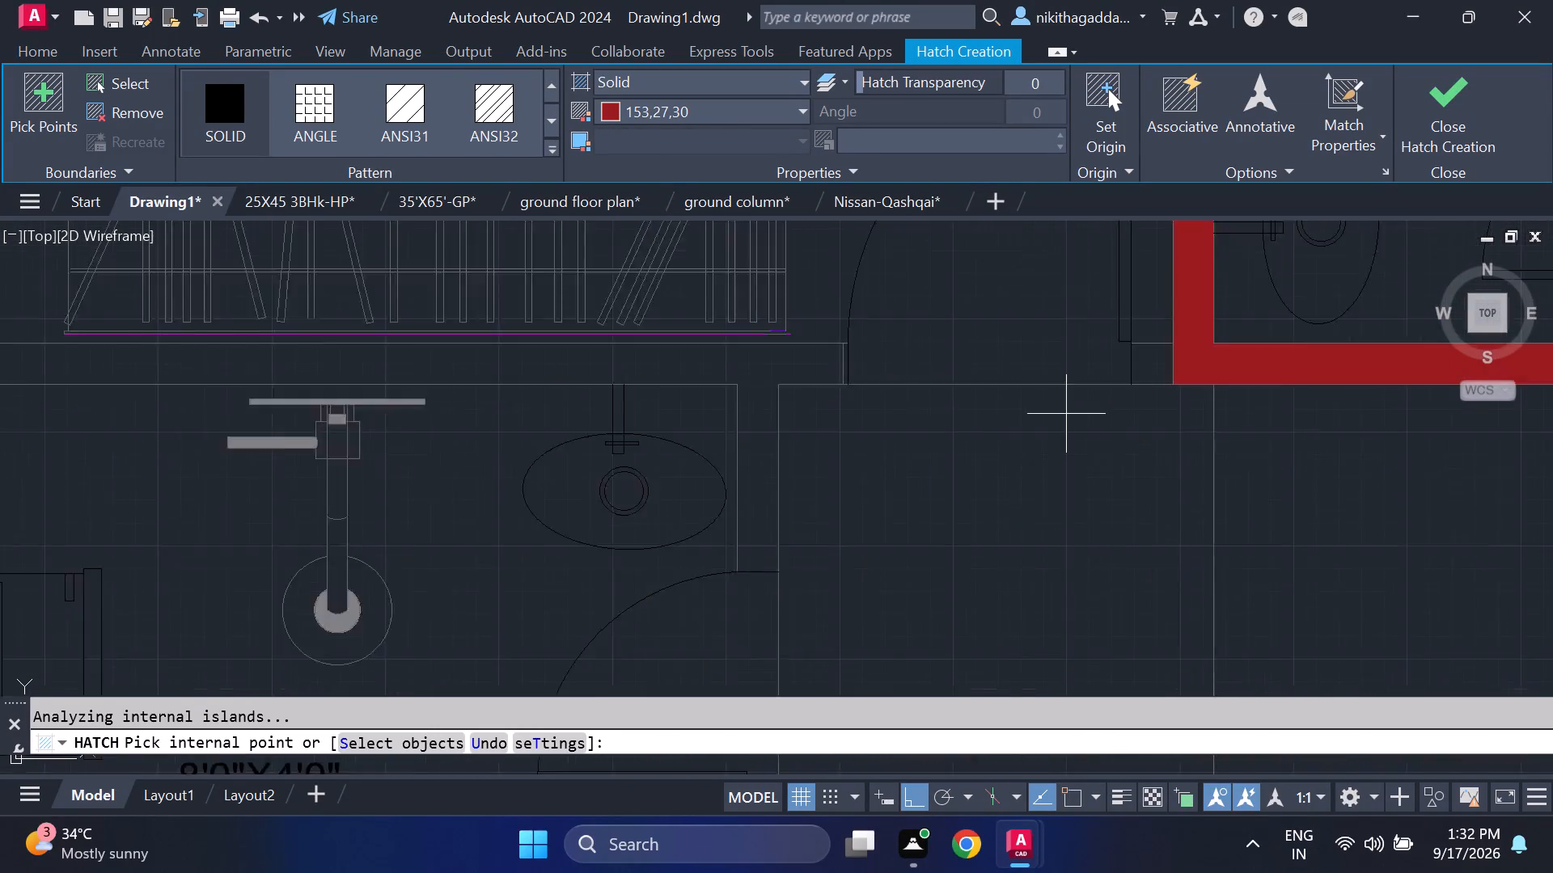
{"action": "scroll", "coordinate": [1067, 414], "scroll_direction": "up", "scroll_amount": 1}
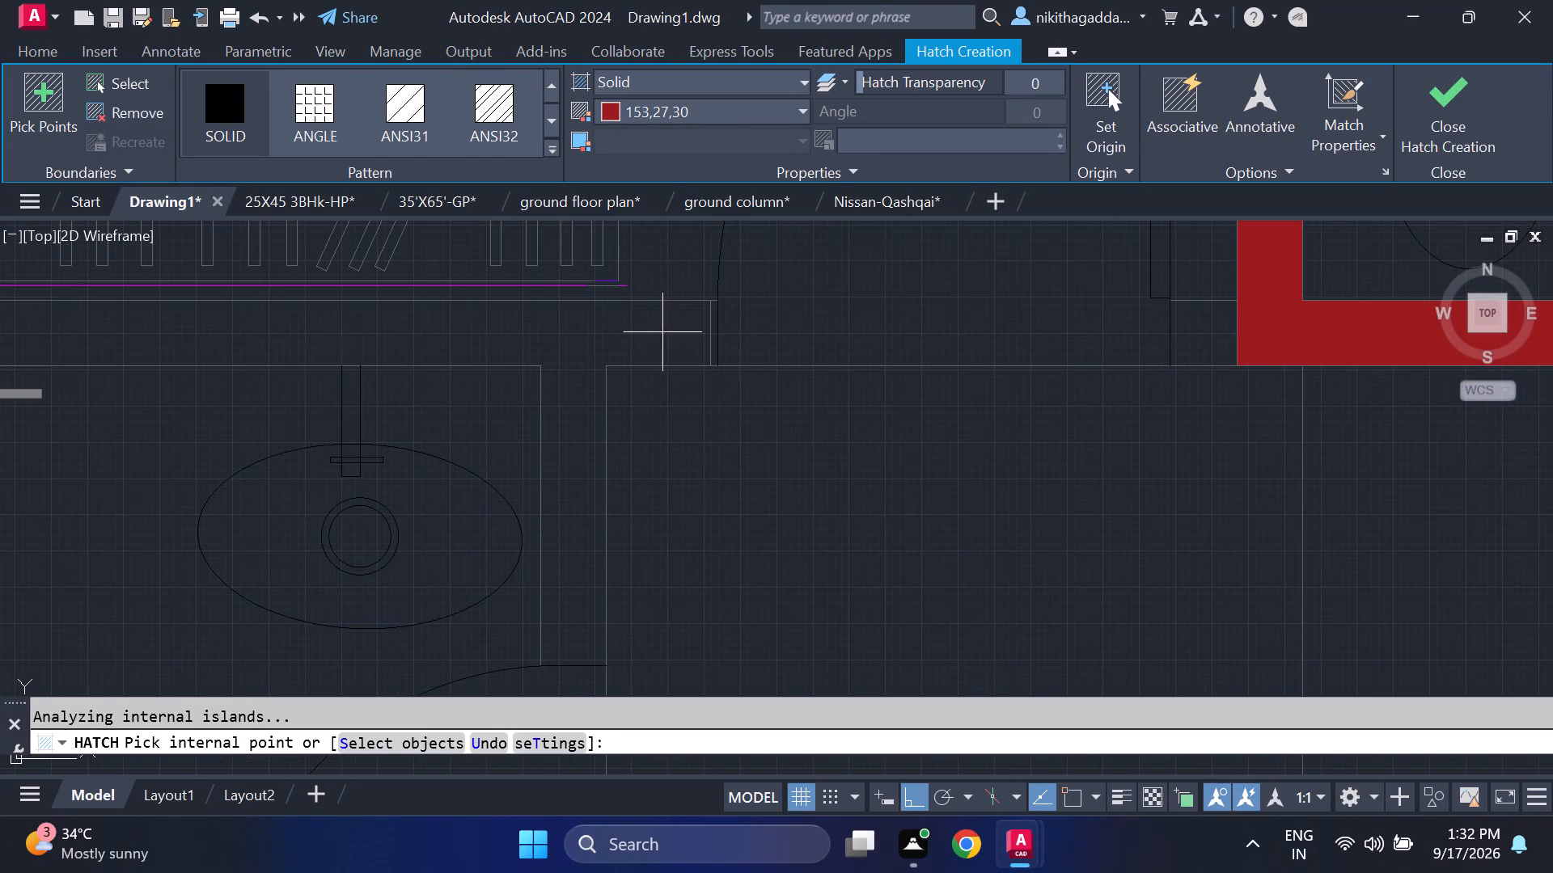
{"action": "left_click", "coordinate": [717, 323]}
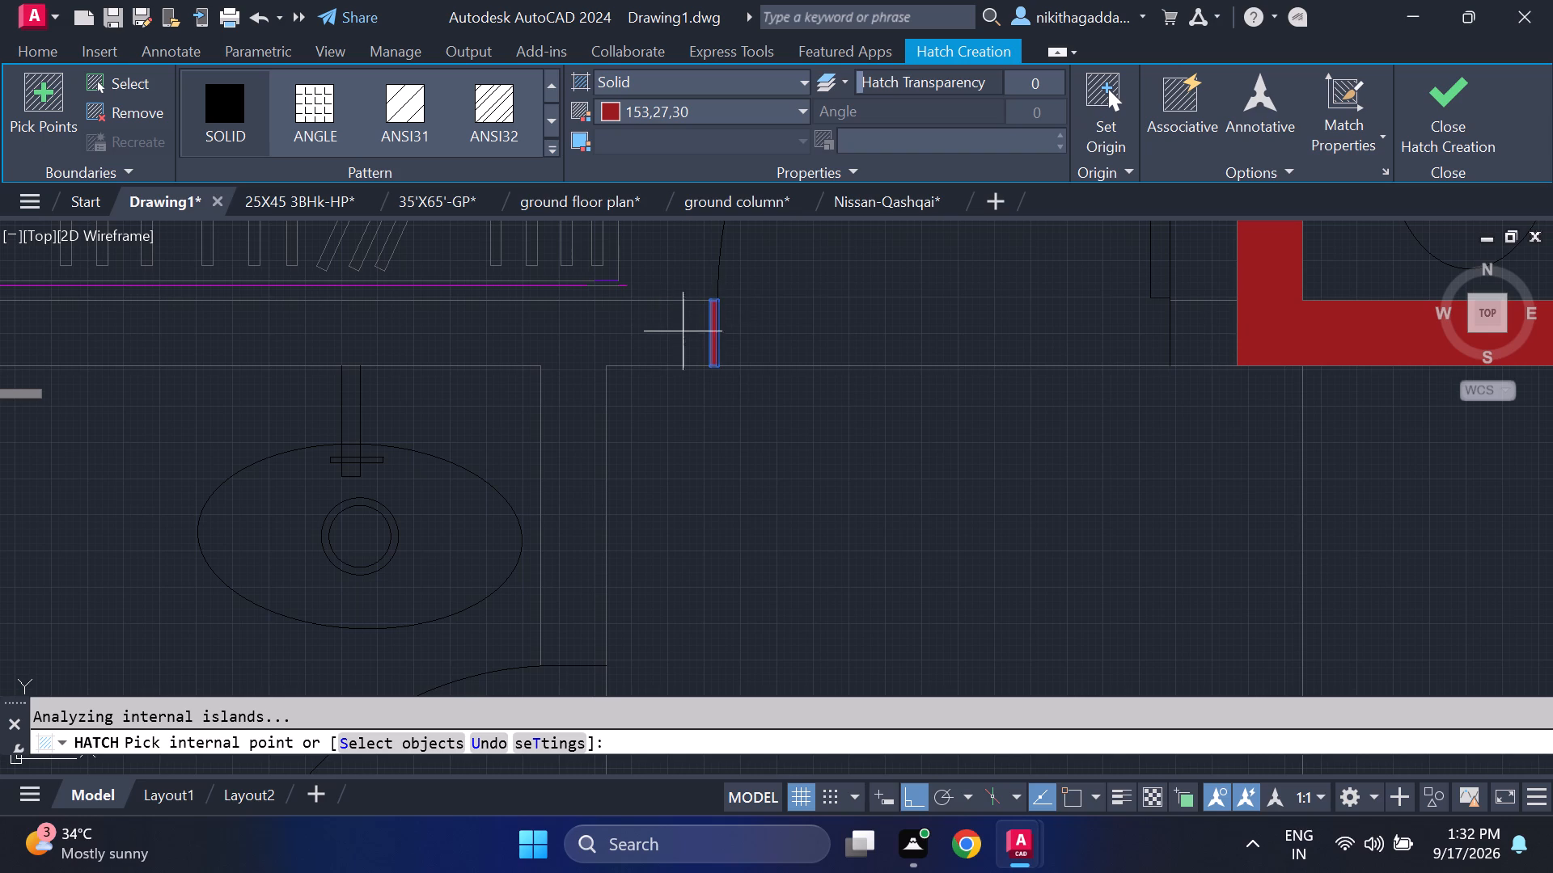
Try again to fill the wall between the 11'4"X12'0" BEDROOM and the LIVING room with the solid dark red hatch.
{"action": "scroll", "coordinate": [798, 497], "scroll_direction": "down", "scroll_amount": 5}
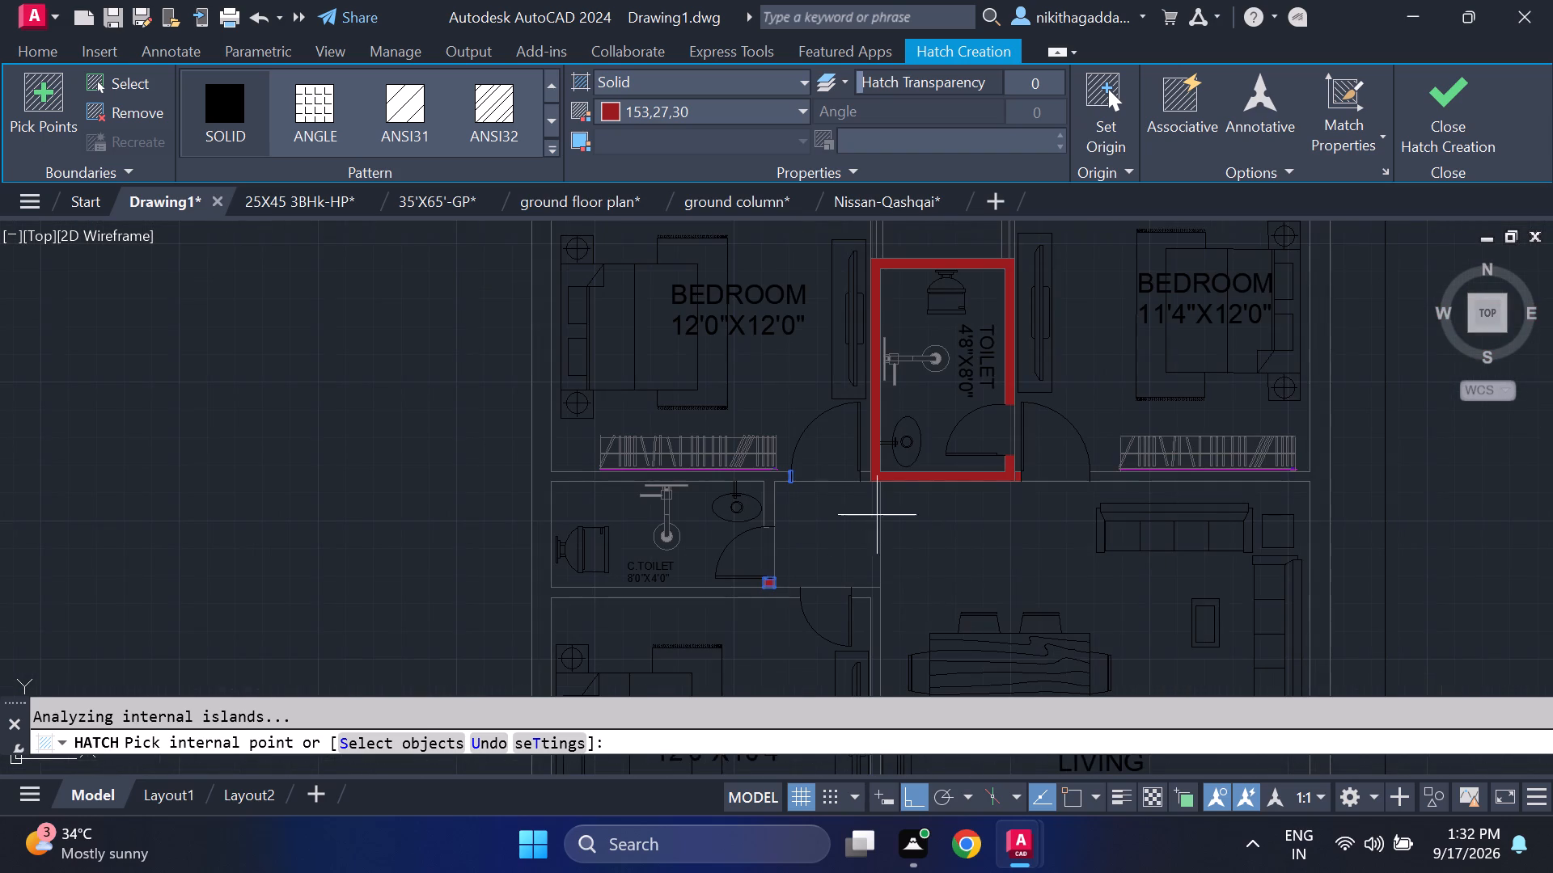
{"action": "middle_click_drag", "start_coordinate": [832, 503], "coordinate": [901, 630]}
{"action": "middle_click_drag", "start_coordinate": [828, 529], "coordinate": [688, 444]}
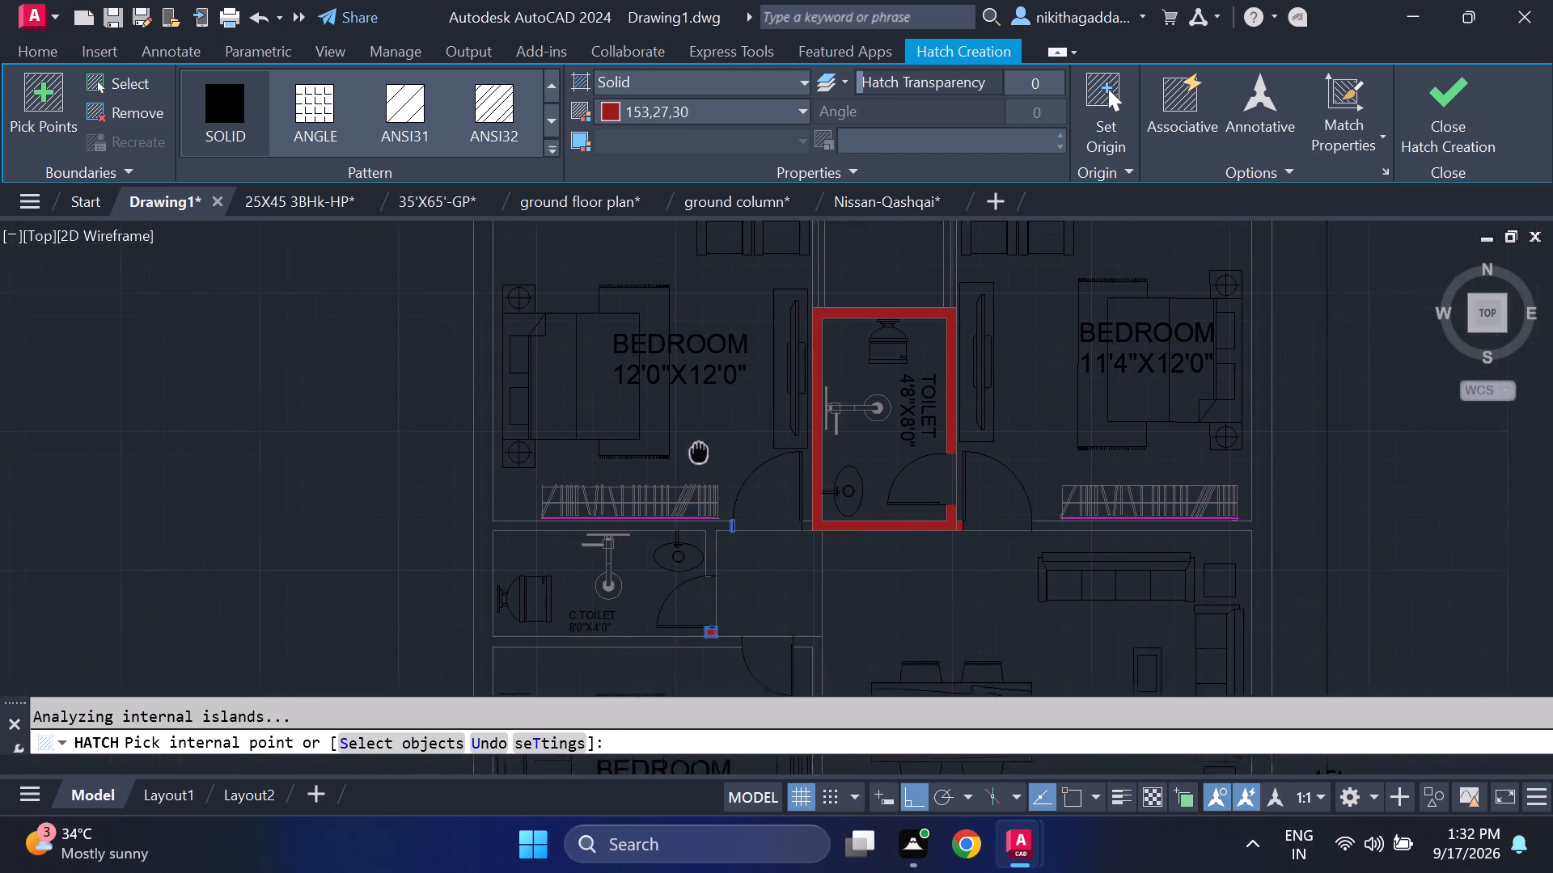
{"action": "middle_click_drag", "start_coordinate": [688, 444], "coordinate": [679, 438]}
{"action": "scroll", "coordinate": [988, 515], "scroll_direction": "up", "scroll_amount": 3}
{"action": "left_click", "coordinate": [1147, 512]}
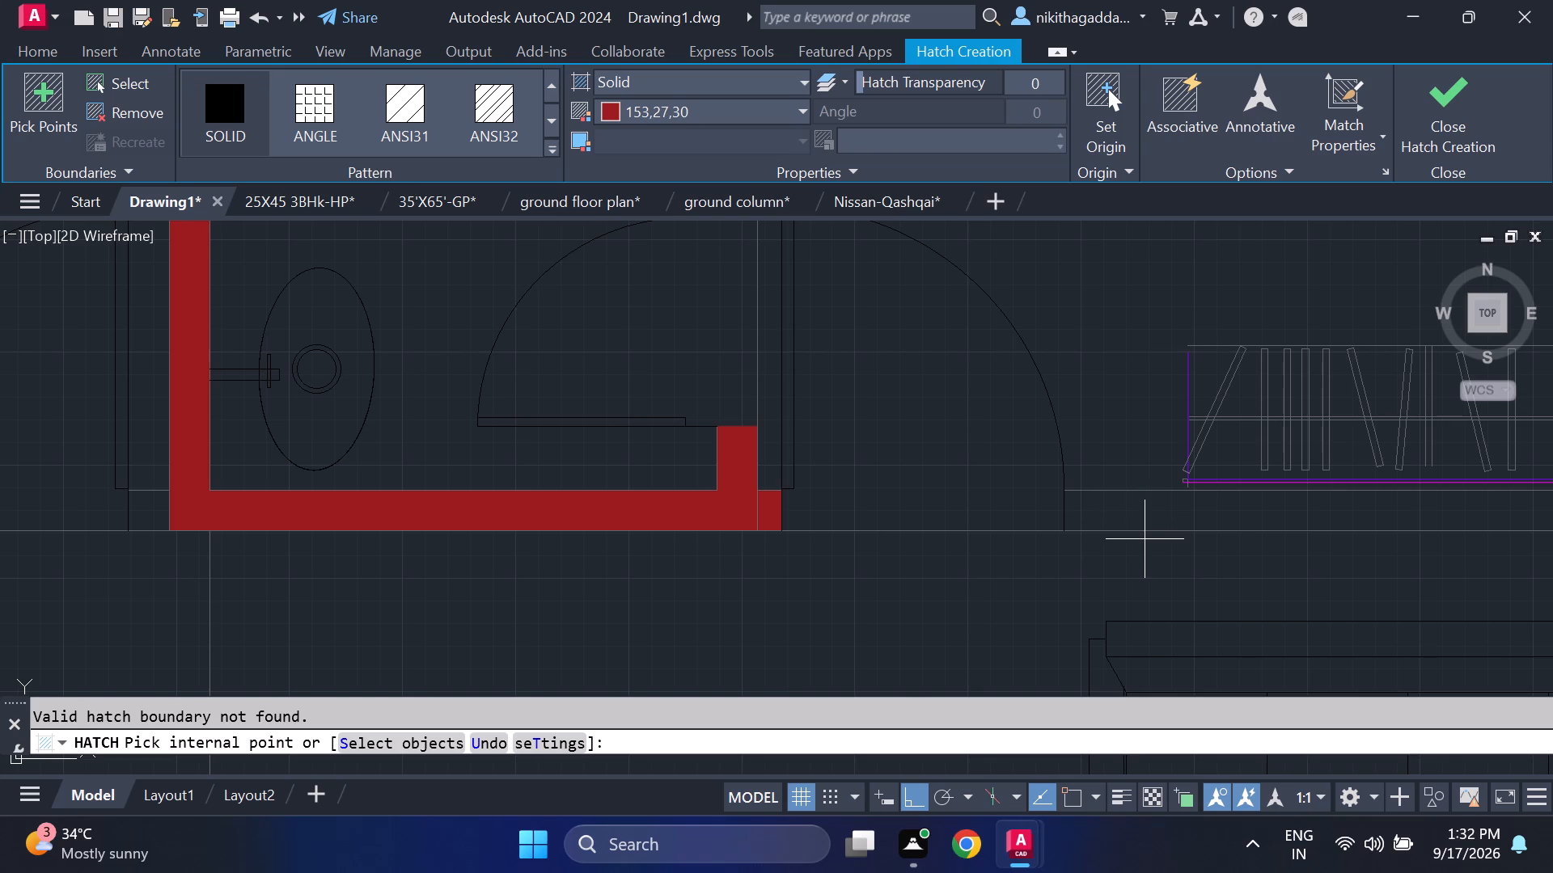
Try to fill the exterior wall beside the 11'4"X12'0" BEDROOM with the solid dark red hatch, and exit the hatch command.
{"action": "scroll", "coordinate": [1156, 428], "scroll_direction": "down", "scroll_amount": 4}
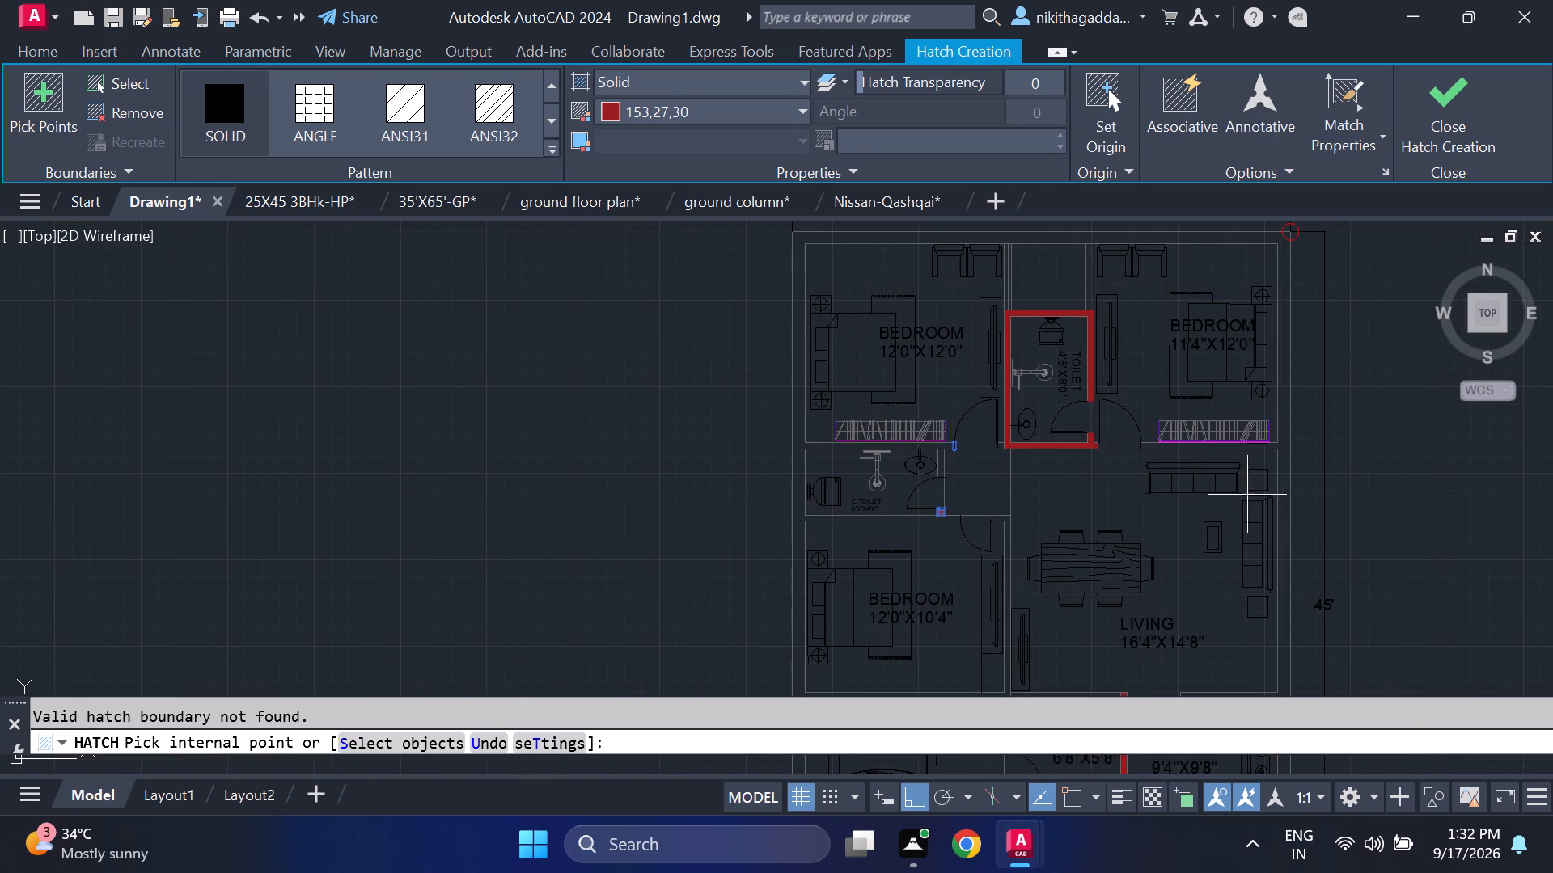
{"action": "left_click", "coordinate": [1283, 411]}
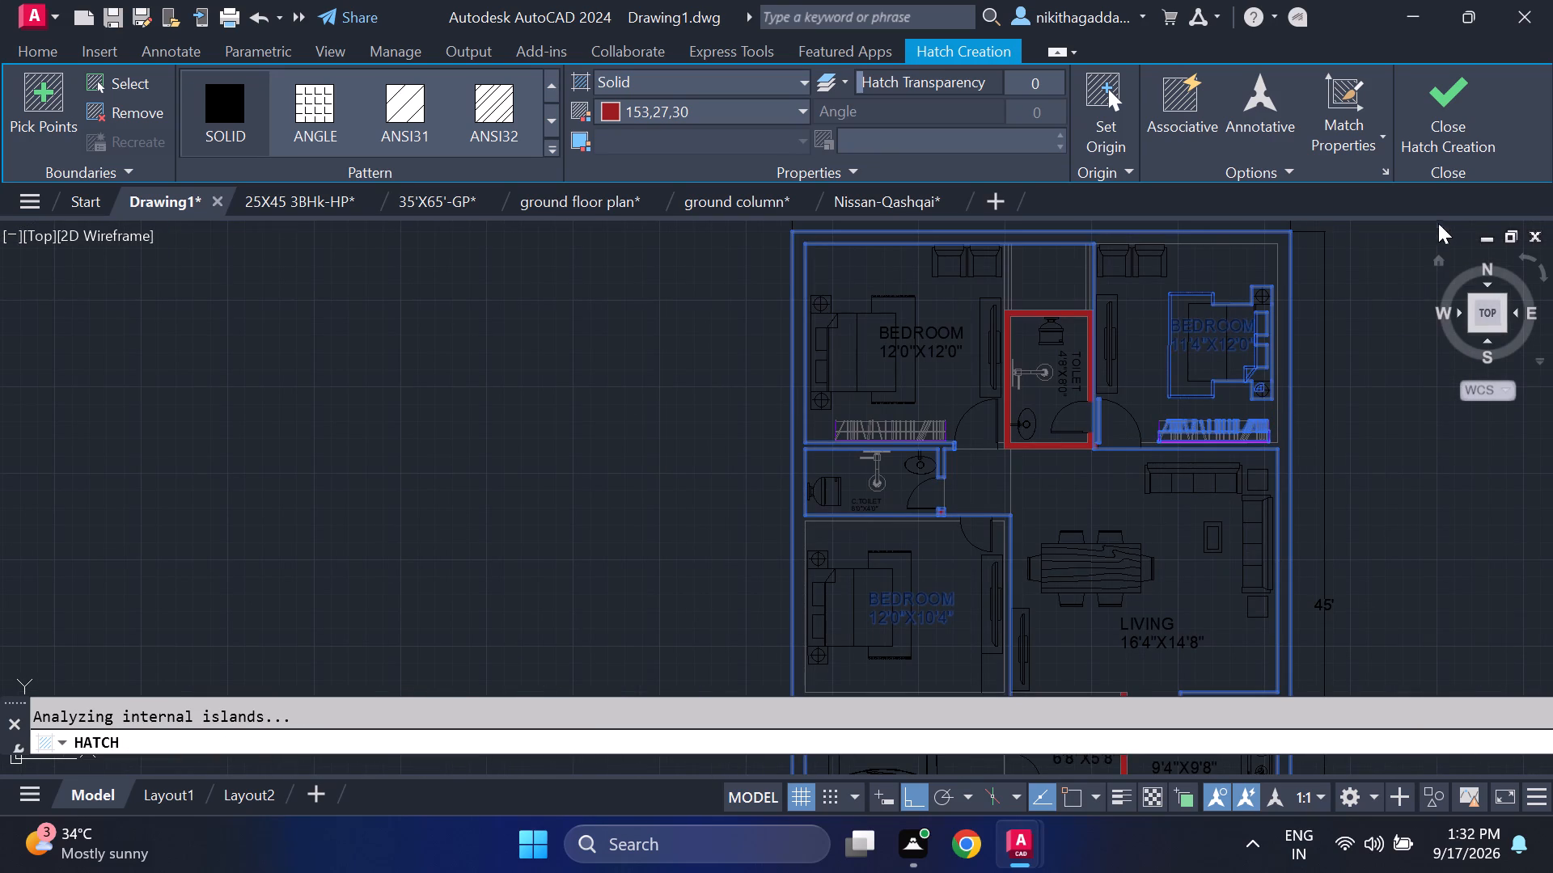
{"action": "left_click", "coordinate": [1441, 126]}
{"action": "left_click", "coordinate": [1455, 112]}
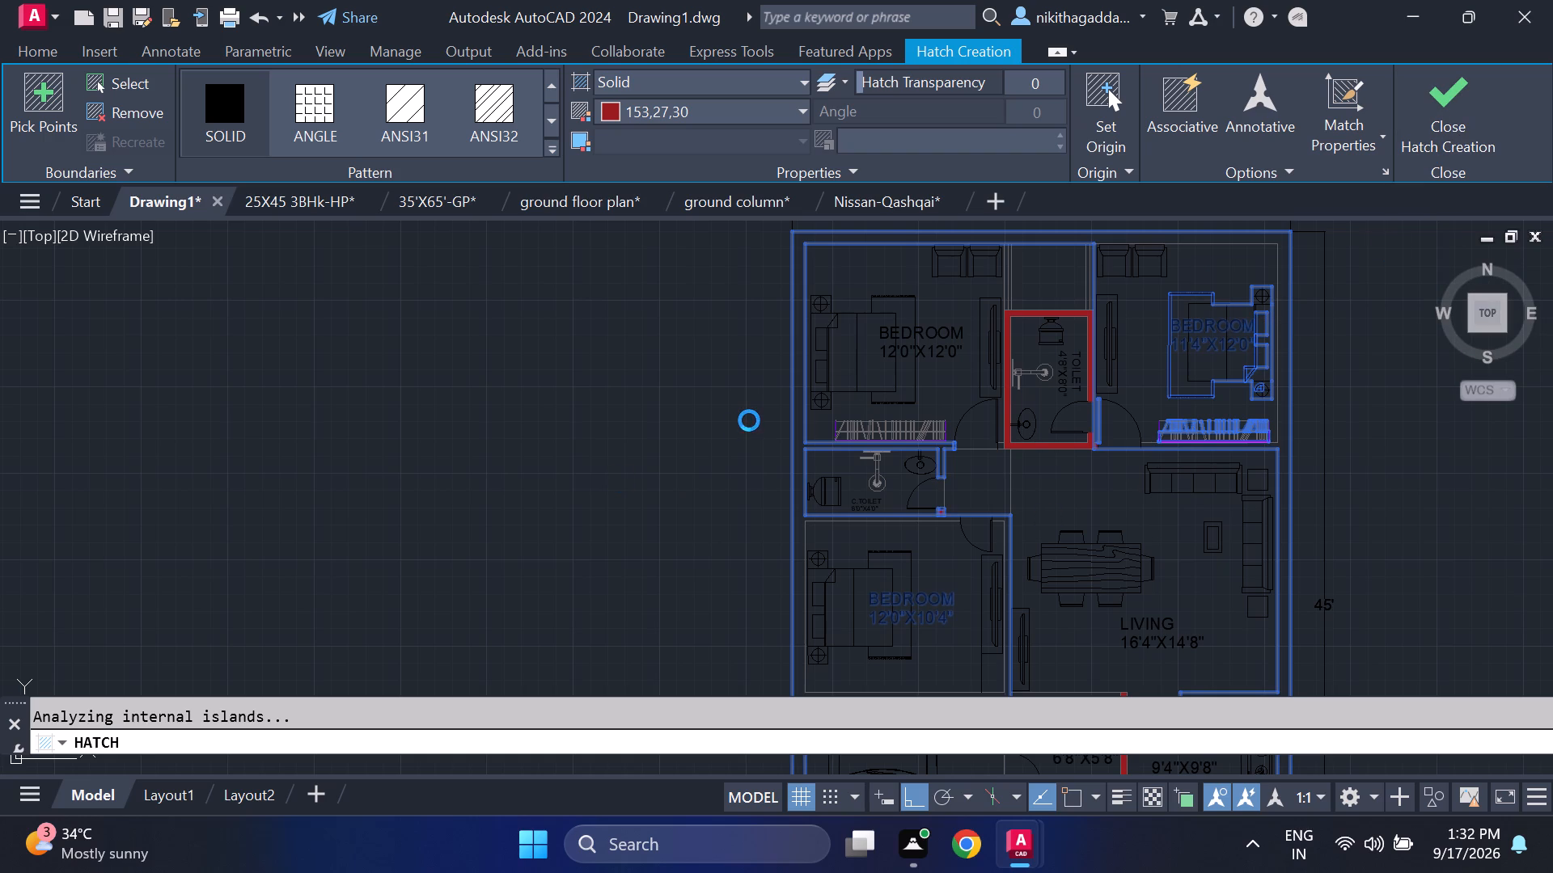
{"action": "scroll", "coordinate": [420, 496], "scroll_direction": "down", "scroll_amount": 4}
{"action": "scroll", "coordinate": [489, 500], "scroll_direction": "up", "scroll_amount": 4}
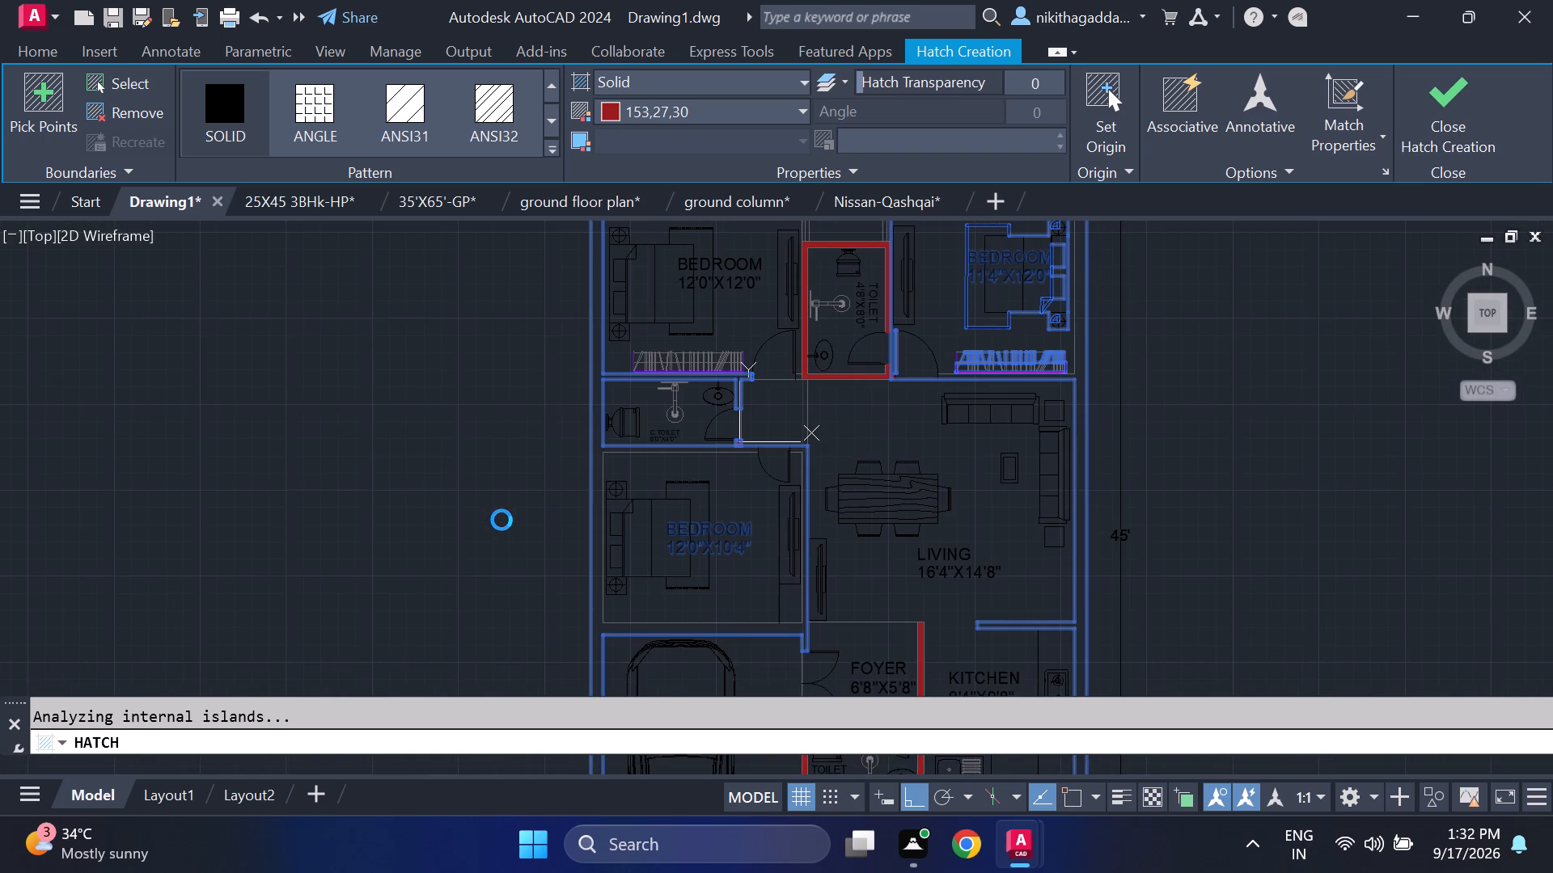
{"action": "middle_click_drag", "start_coordinate": [501, 520], "coordinate": [418, 291]}
{"action": "scroll", "coordinate": [446, 410], "scroll_direction": "down", "scroll_amount": 1}
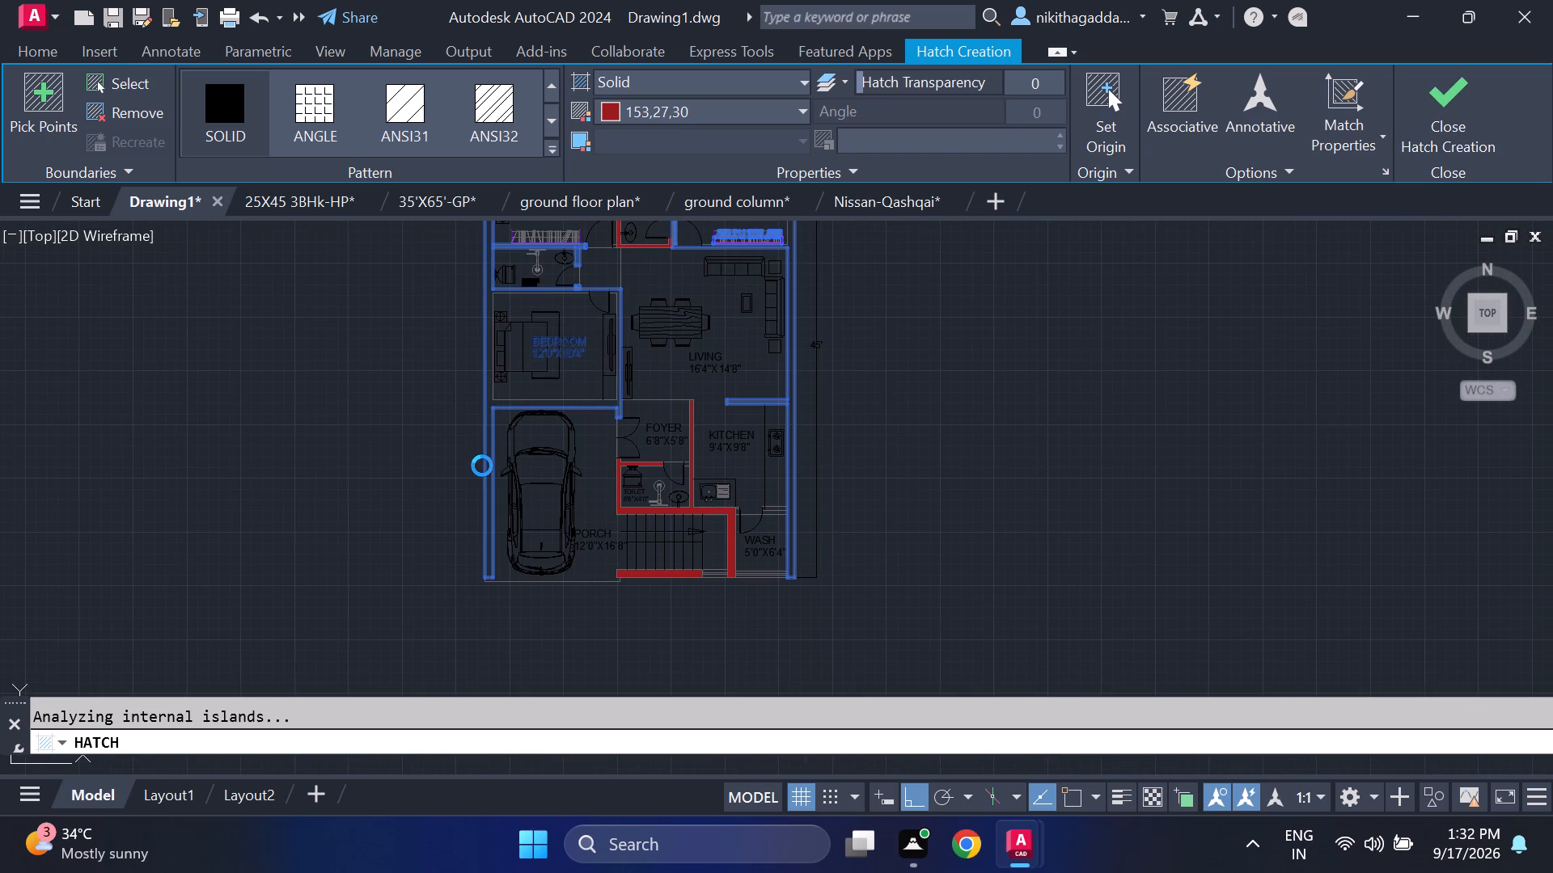
{"action": "key", "text": "Escape"}
{"action": "scroll", "coordinate": [482, 466], "scroll_direction": "down", "scroll_amount": 1}
{"action": "key", "text": "Escape"}
{"action": "key", "text": "Escape"}
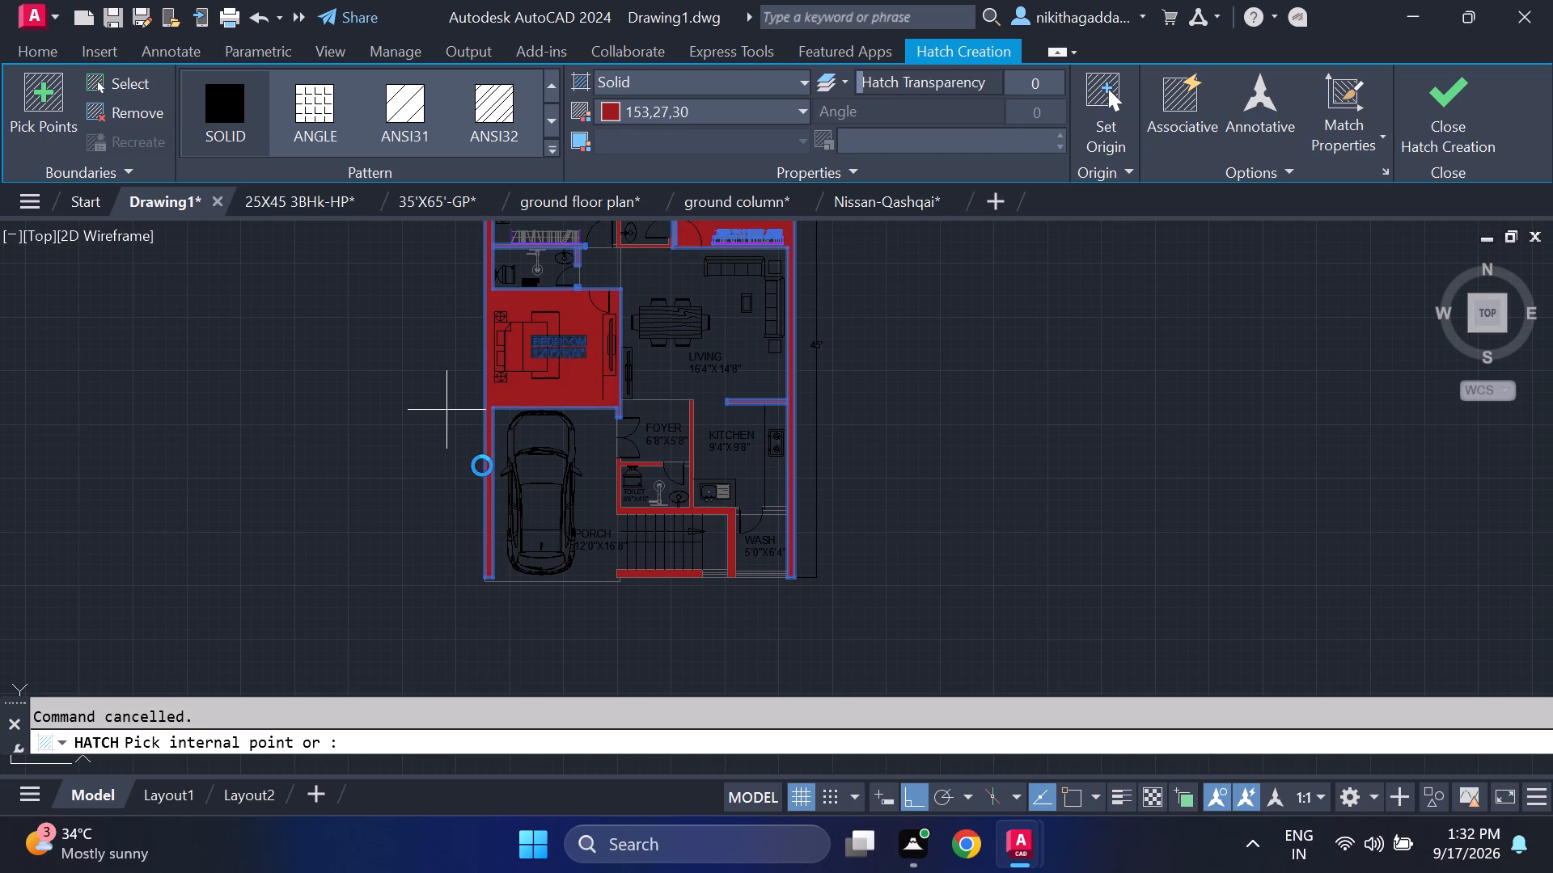
{"action": "key", "text": "Escape"}
{"action": "key", "text": "Escape"}
{"action": "scroll", "coordinate": [518, 354], "scroll_direction": "up", "scroll_amount": 2}
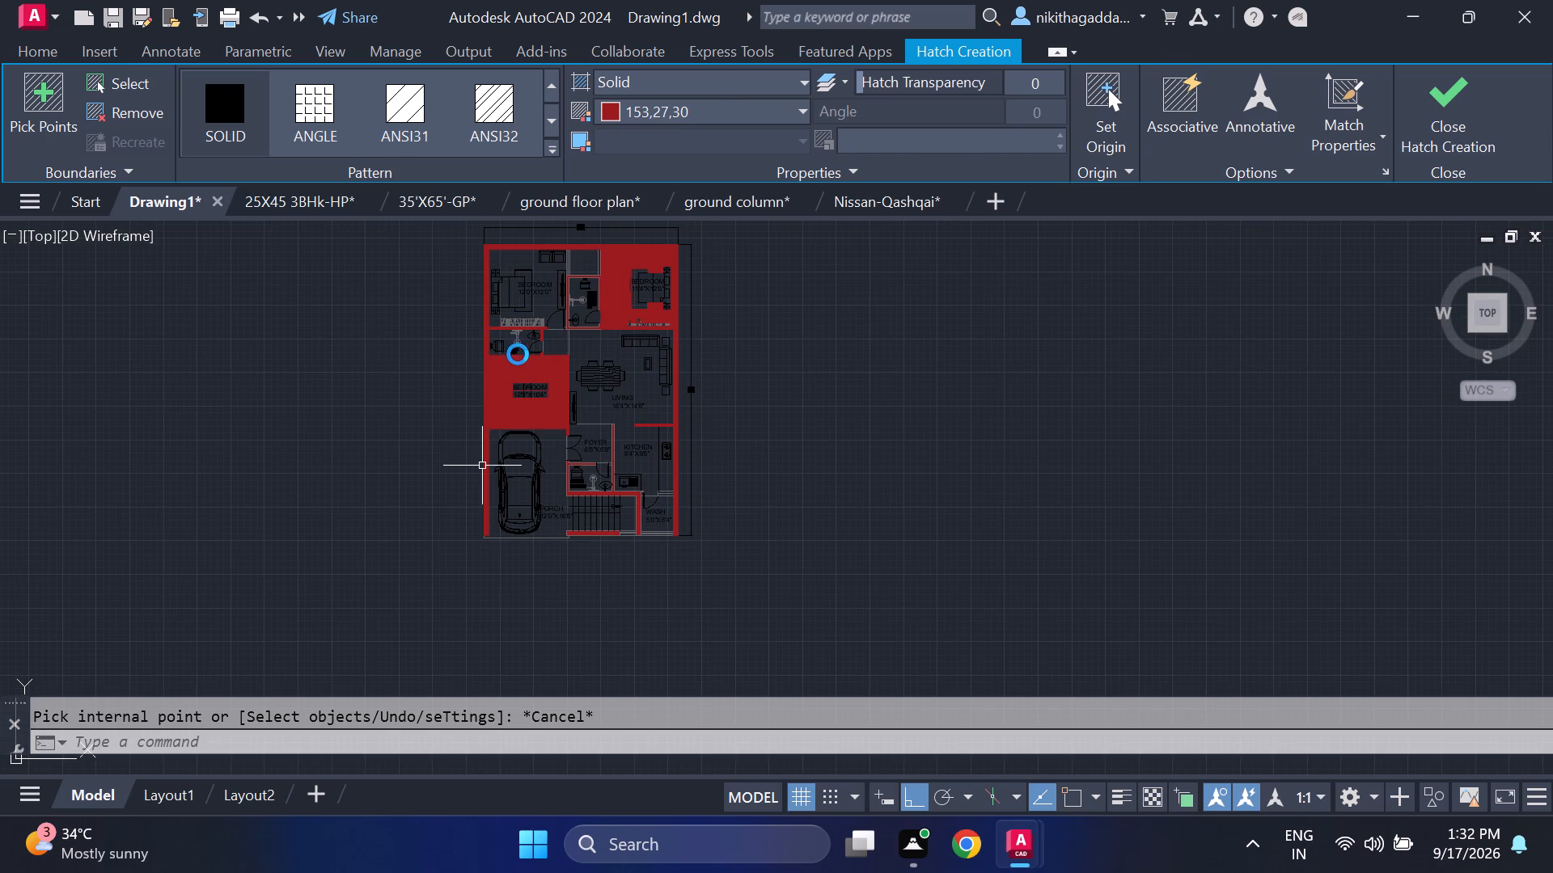
Delete the dark red hatch that covers the 12'0"X10'4" BEDROOM and the connected exterior walls.
{"action": "scroll", "coordinate": [508, 389], "scroll_direction": "up", "scroll_amount": 2}
{"action": "left_click", "coordinate": [530, 360]}
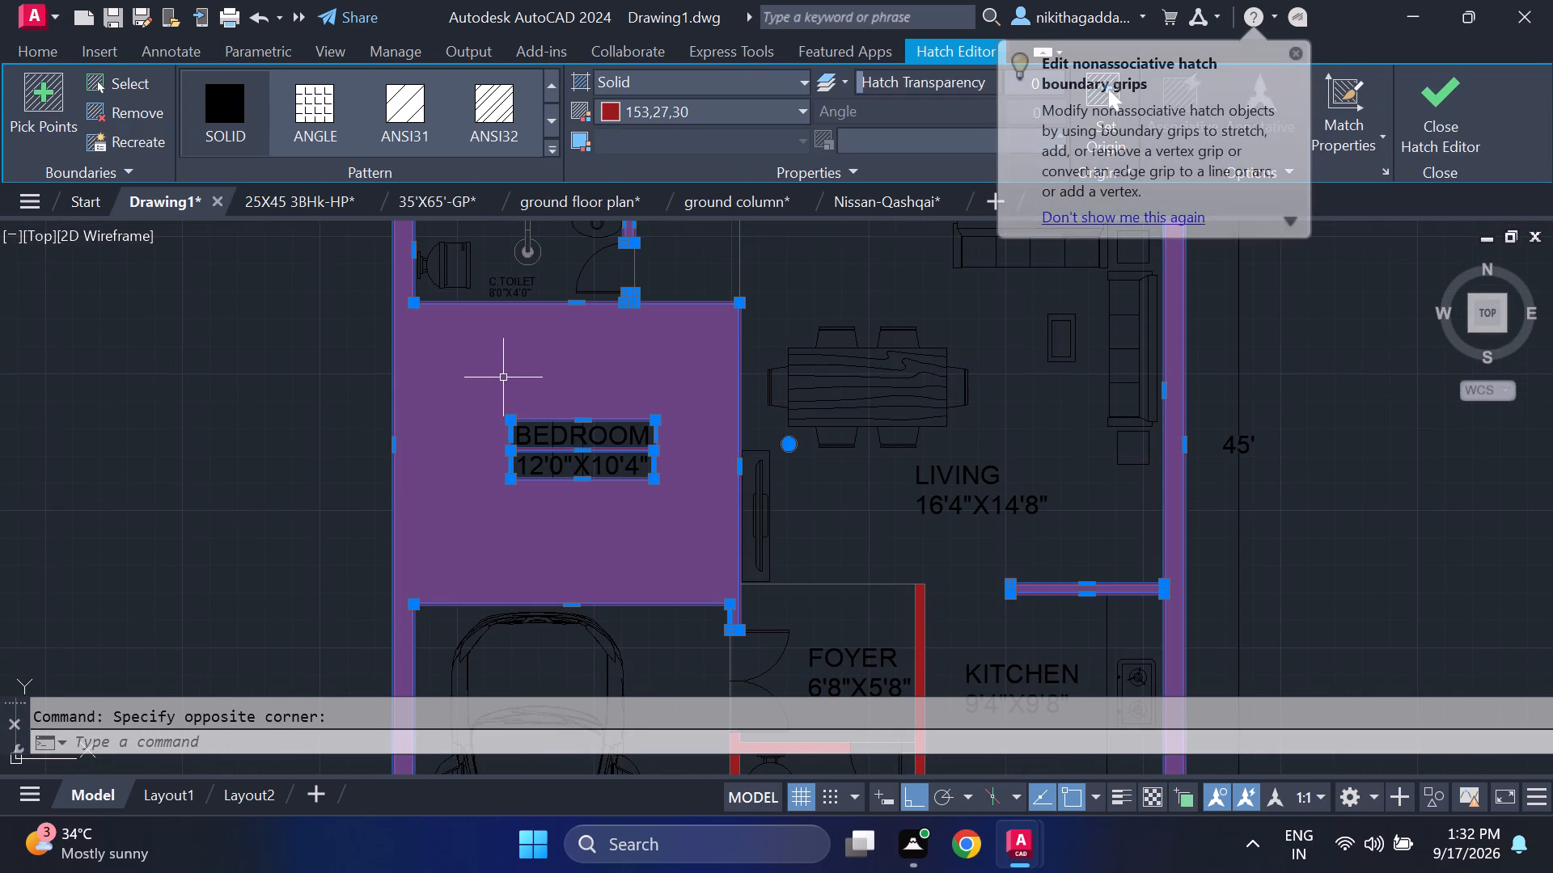
{"action": "key", "text": "Delete"}
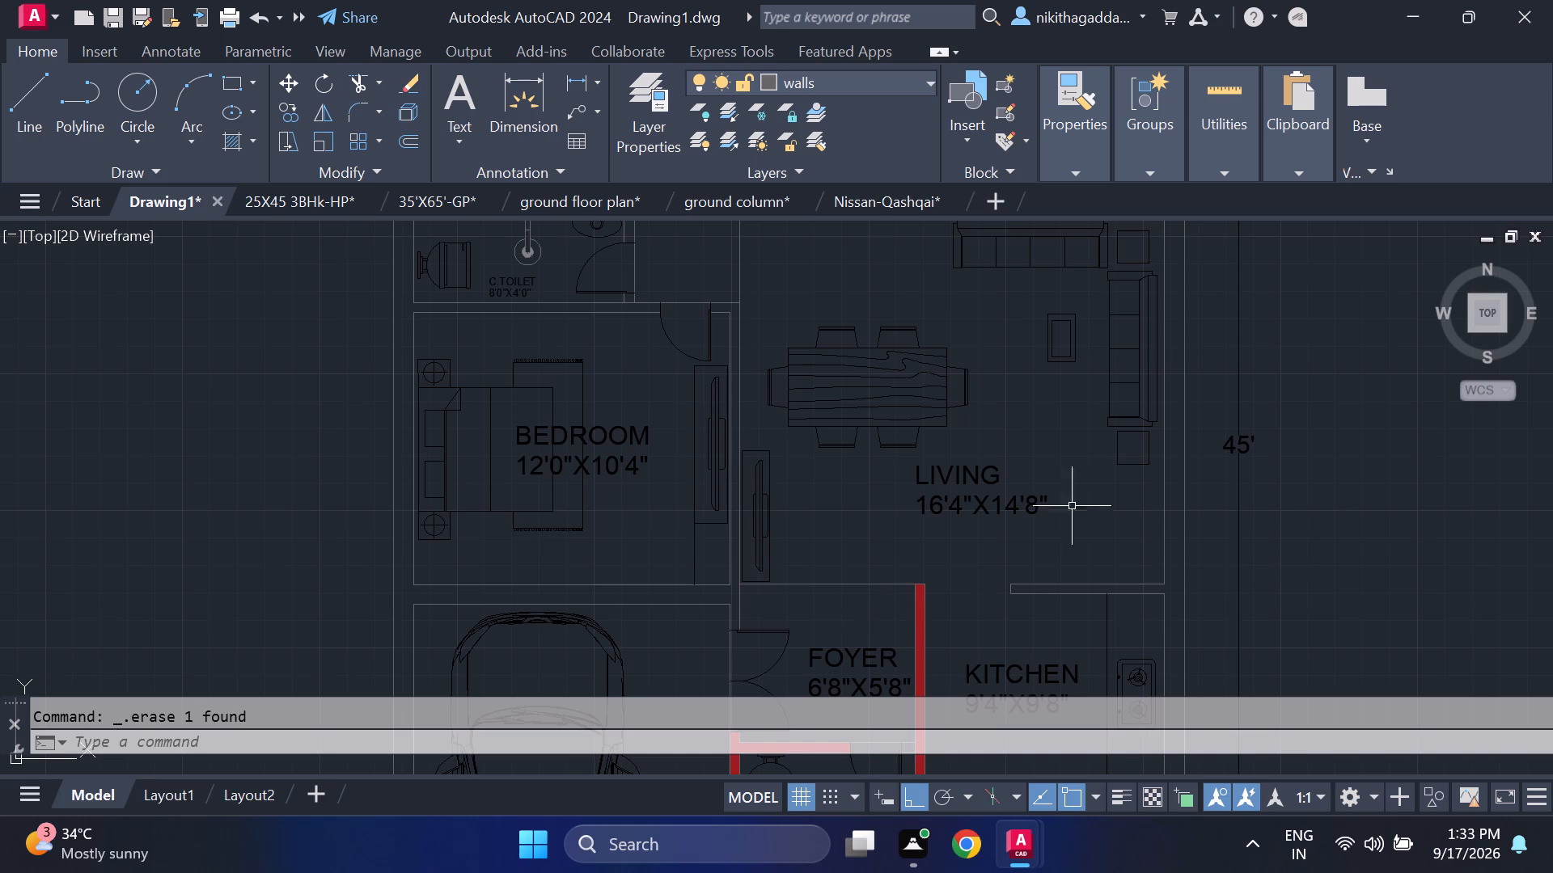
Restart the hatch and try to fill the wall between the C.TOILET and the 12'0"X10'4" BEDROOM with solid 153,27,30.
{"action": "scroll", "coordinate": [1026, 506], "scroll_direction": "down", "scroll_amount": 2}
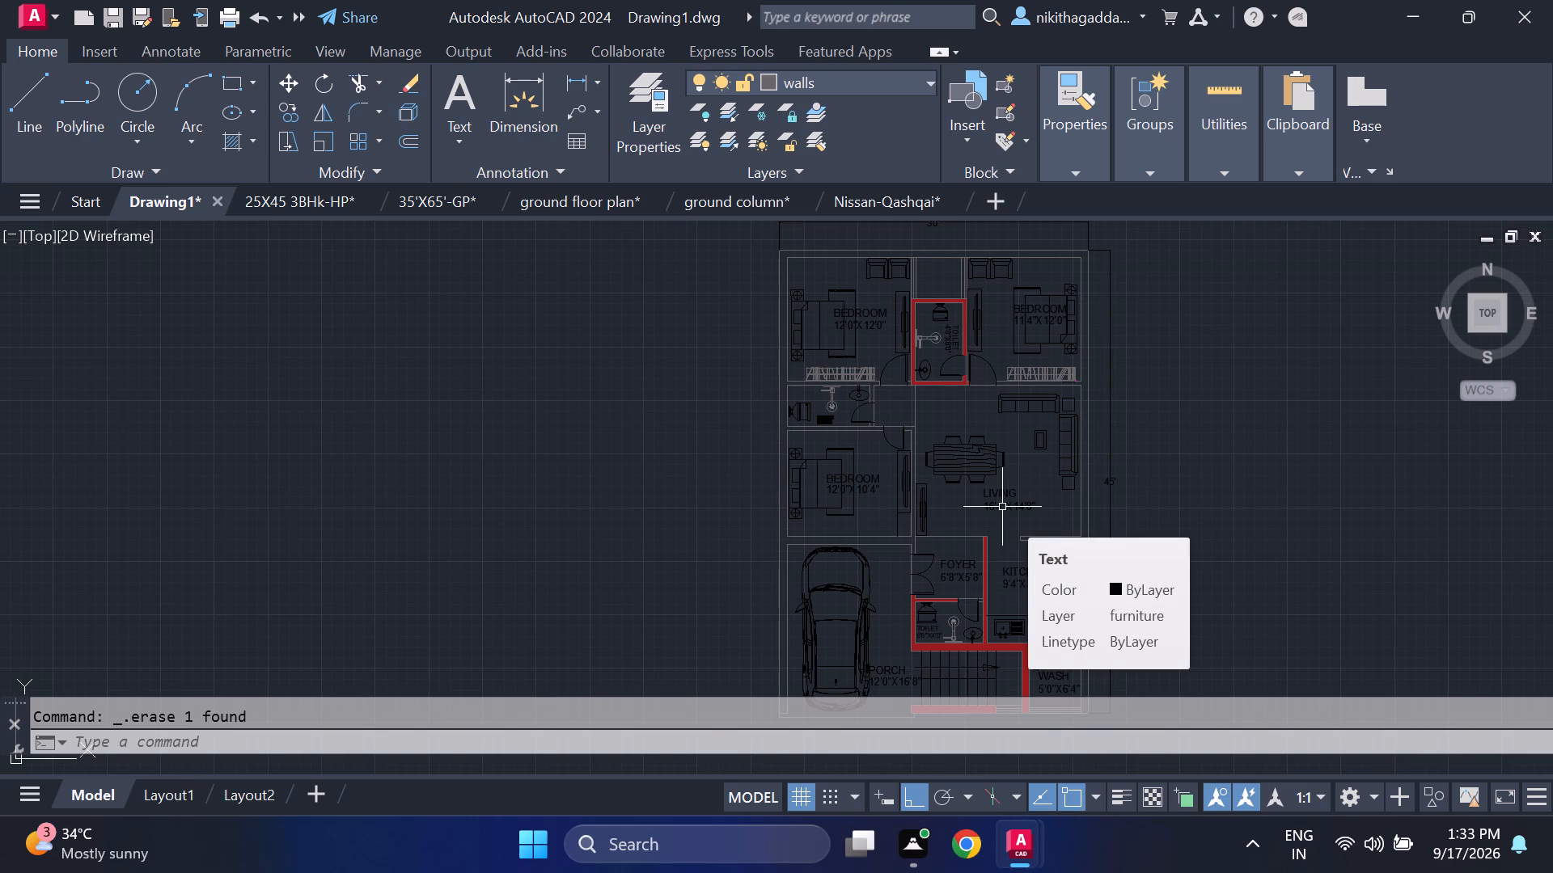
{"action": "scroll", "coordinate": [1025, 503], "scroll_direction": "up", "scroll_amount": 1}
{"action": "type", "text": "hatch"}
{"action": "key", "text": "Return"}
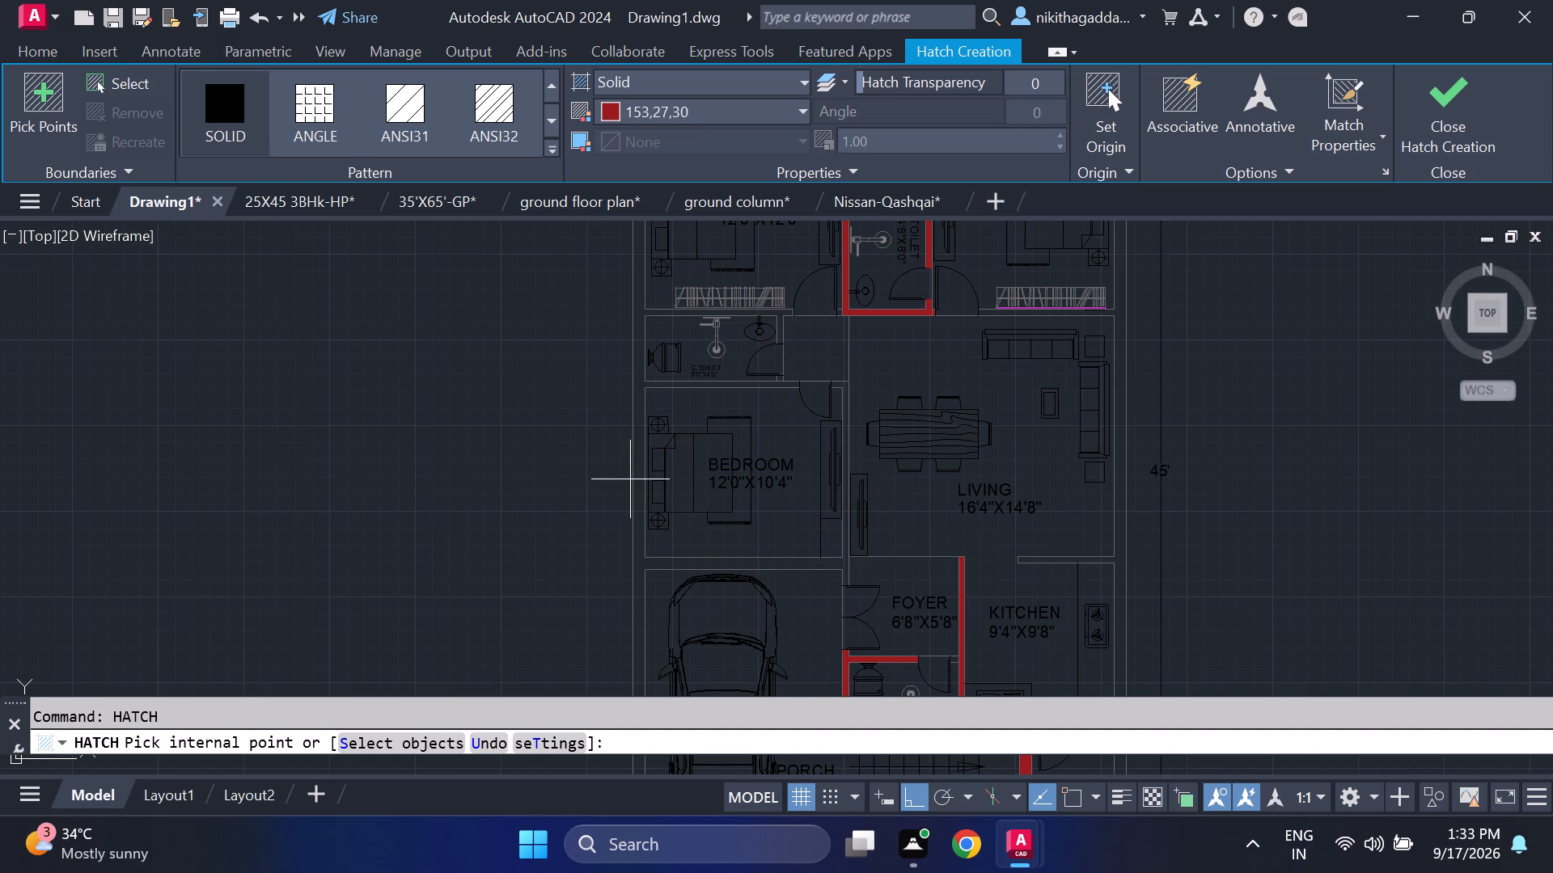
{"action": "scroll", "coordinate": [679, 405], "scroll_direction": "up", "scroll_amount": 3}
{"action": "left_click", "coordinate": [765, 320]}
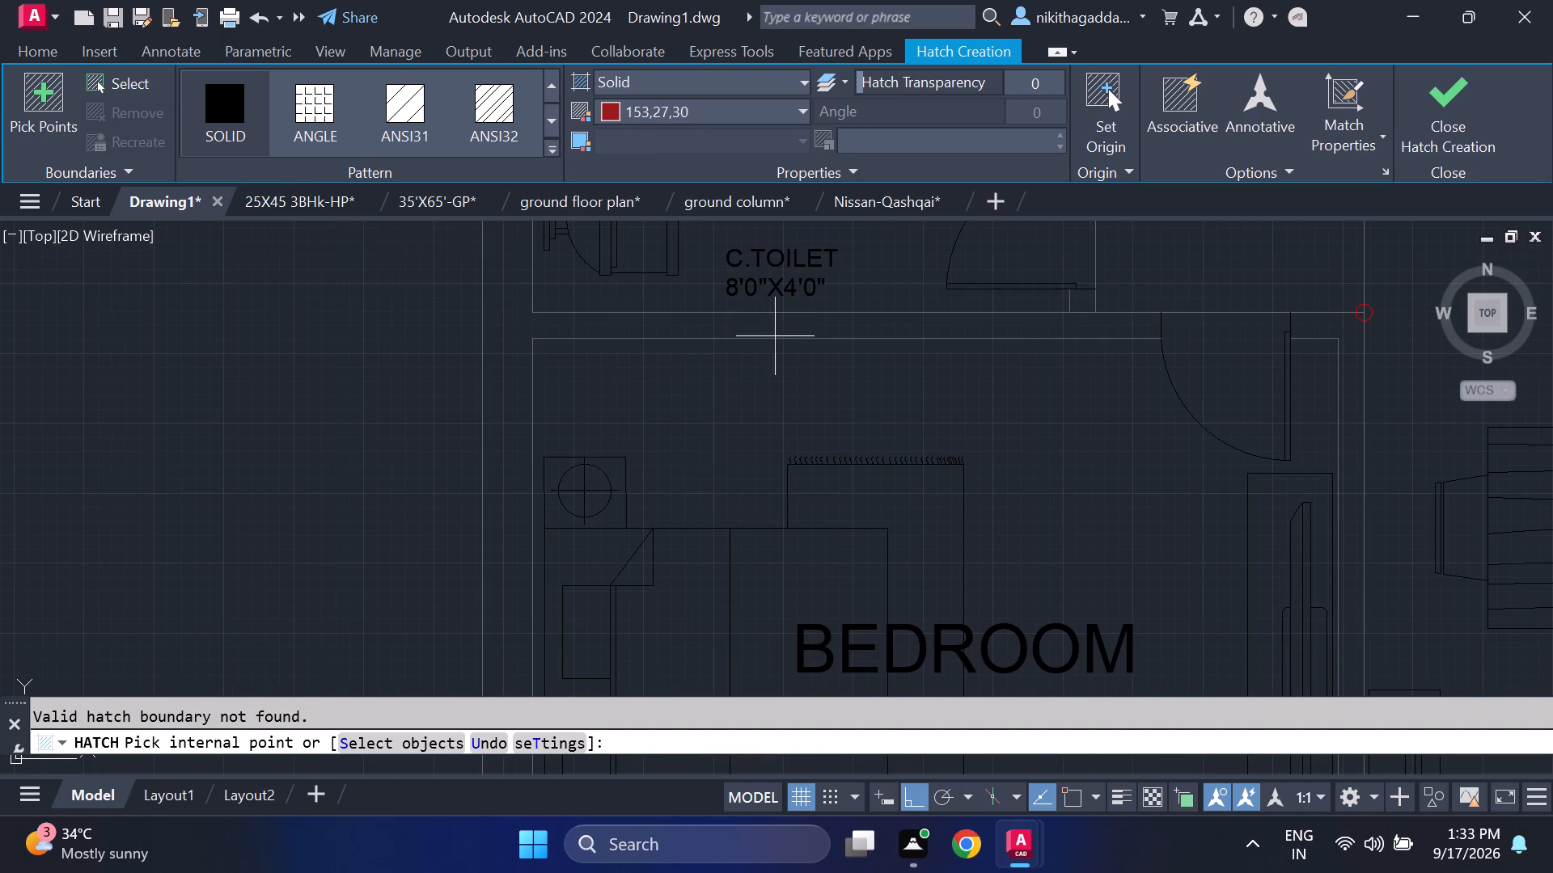
Change the solid hatch colour to grey 99,100,102.
{"action": "scroll", "coordinate": [1252, 460], "scroll_direction": "down", "scroll_amount": 4}
{"action": "scroll", "coordinate": [1128, 561], "scroll_direction": "down", "scroll_amount": 4}
{"action": "middle_click_drag", "start_coordinate": [1147, 550], "coordinate": [1011, 436]}
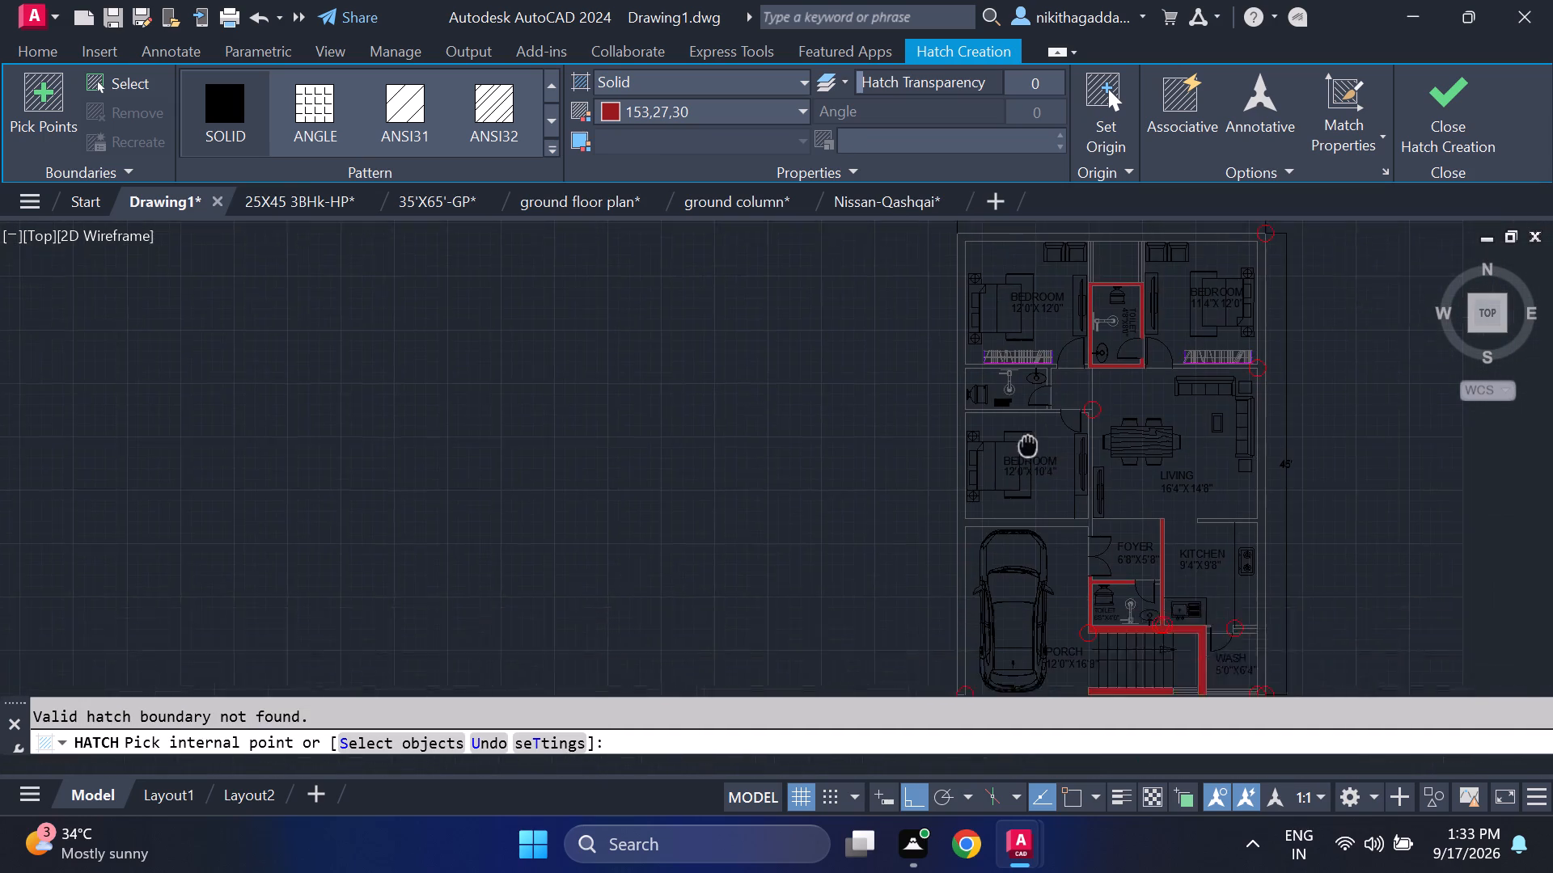
{"action": "middle_click_drag", "start_coordinate": [1011, 436], "coordinate": [840, 322]}
{"action": "scroll", "coordinate": [883, 536], "scroll_direction": "up", "scroll_amount": 4}
{"action": "scroll", "coordinate": [788, 608], "scroll_direction": "down", "scroll_amount": 4}
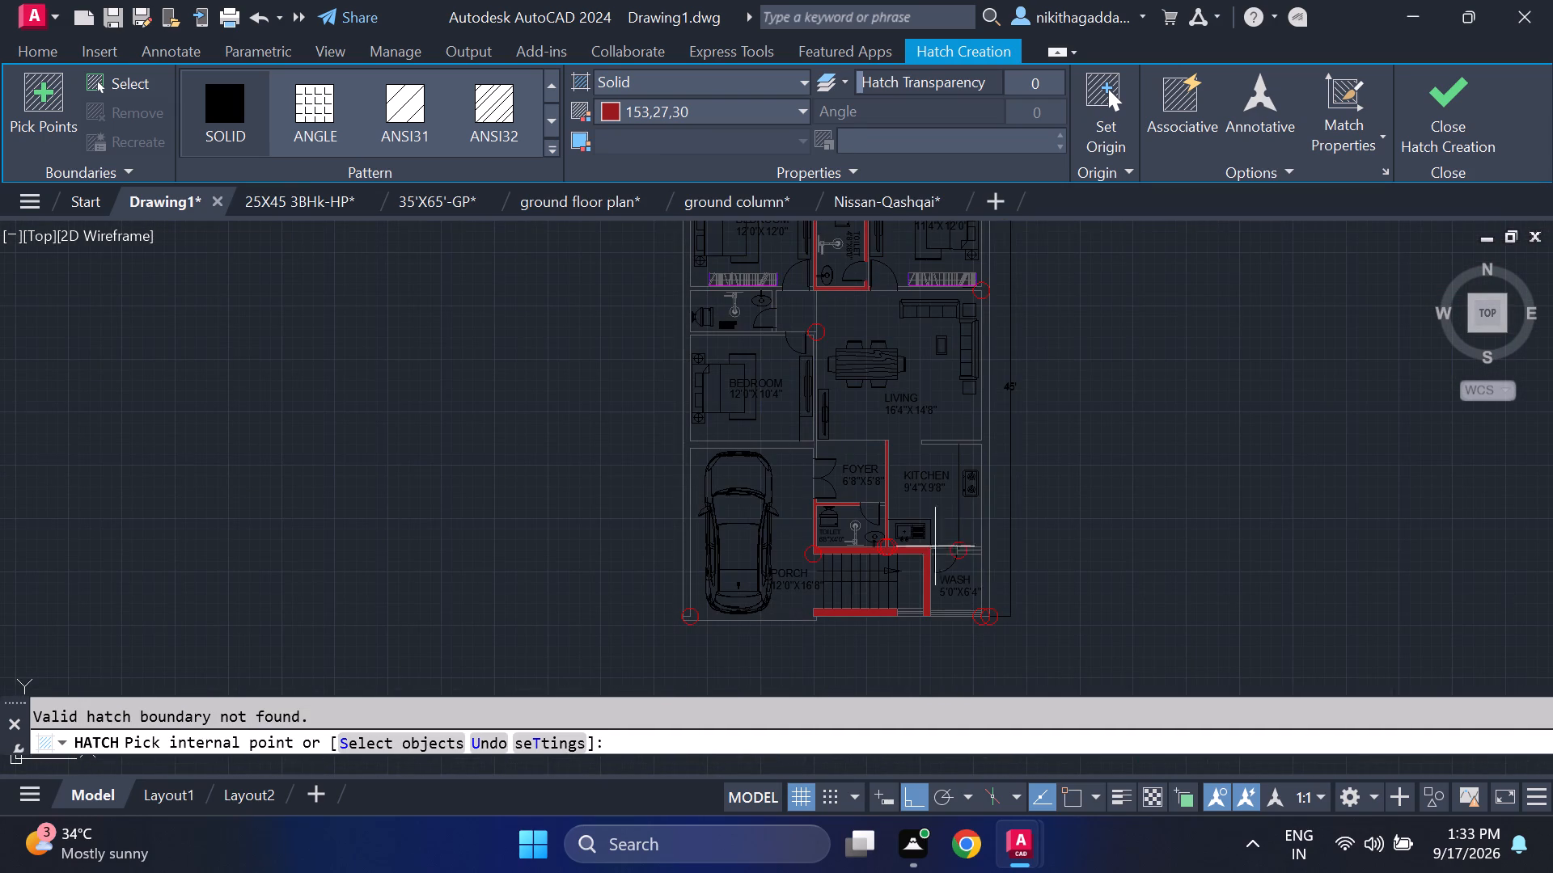
{"action": "left_click", "coordinate": [766, 99]}
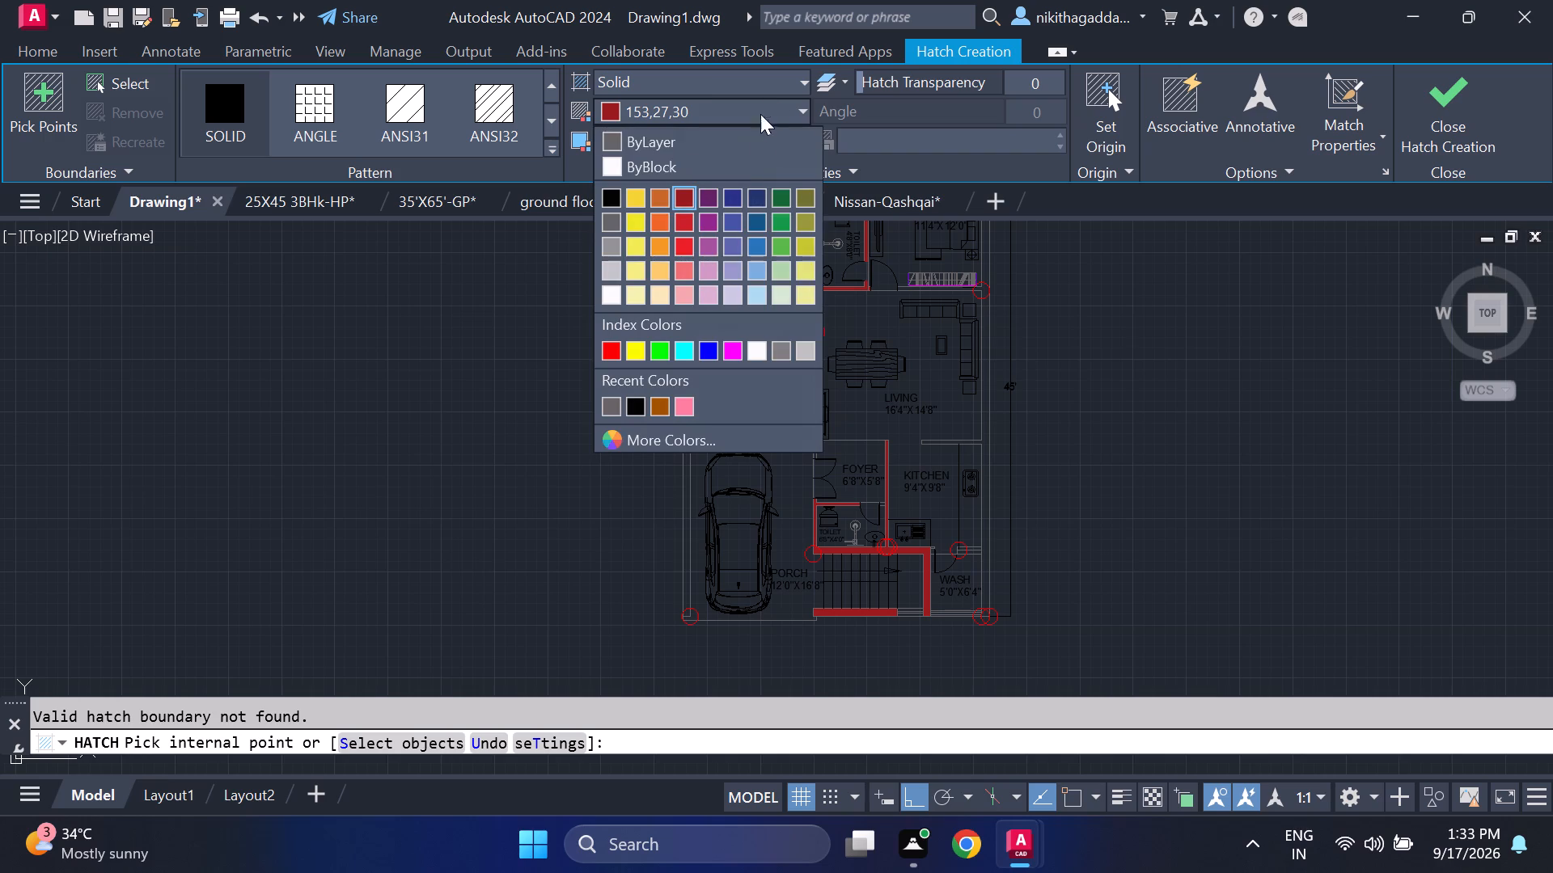
{"action": "left_click", "coordinate": [616, 226]}
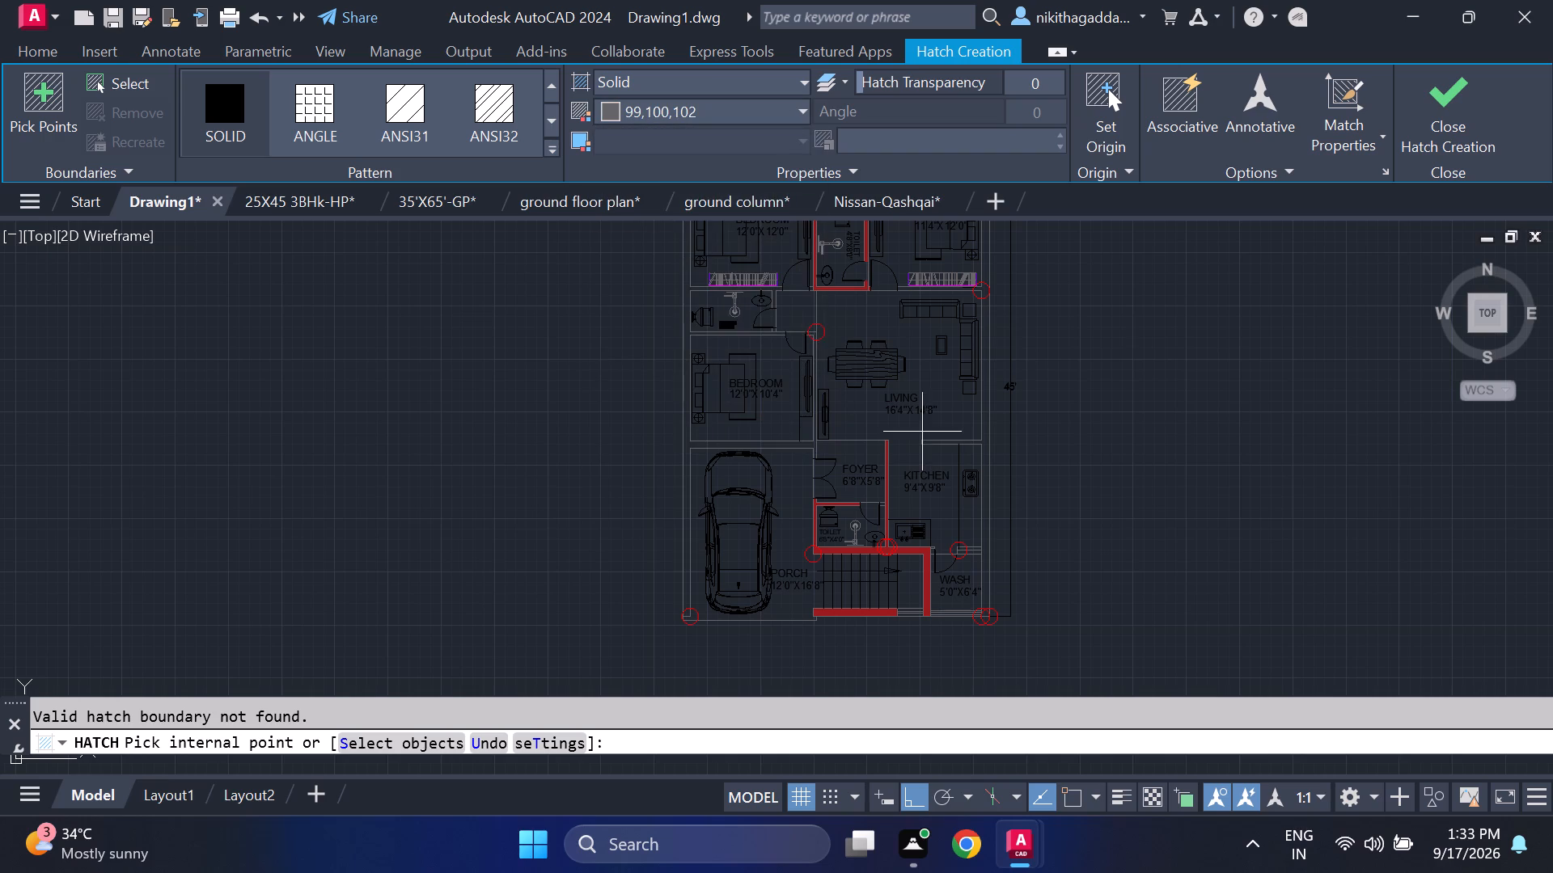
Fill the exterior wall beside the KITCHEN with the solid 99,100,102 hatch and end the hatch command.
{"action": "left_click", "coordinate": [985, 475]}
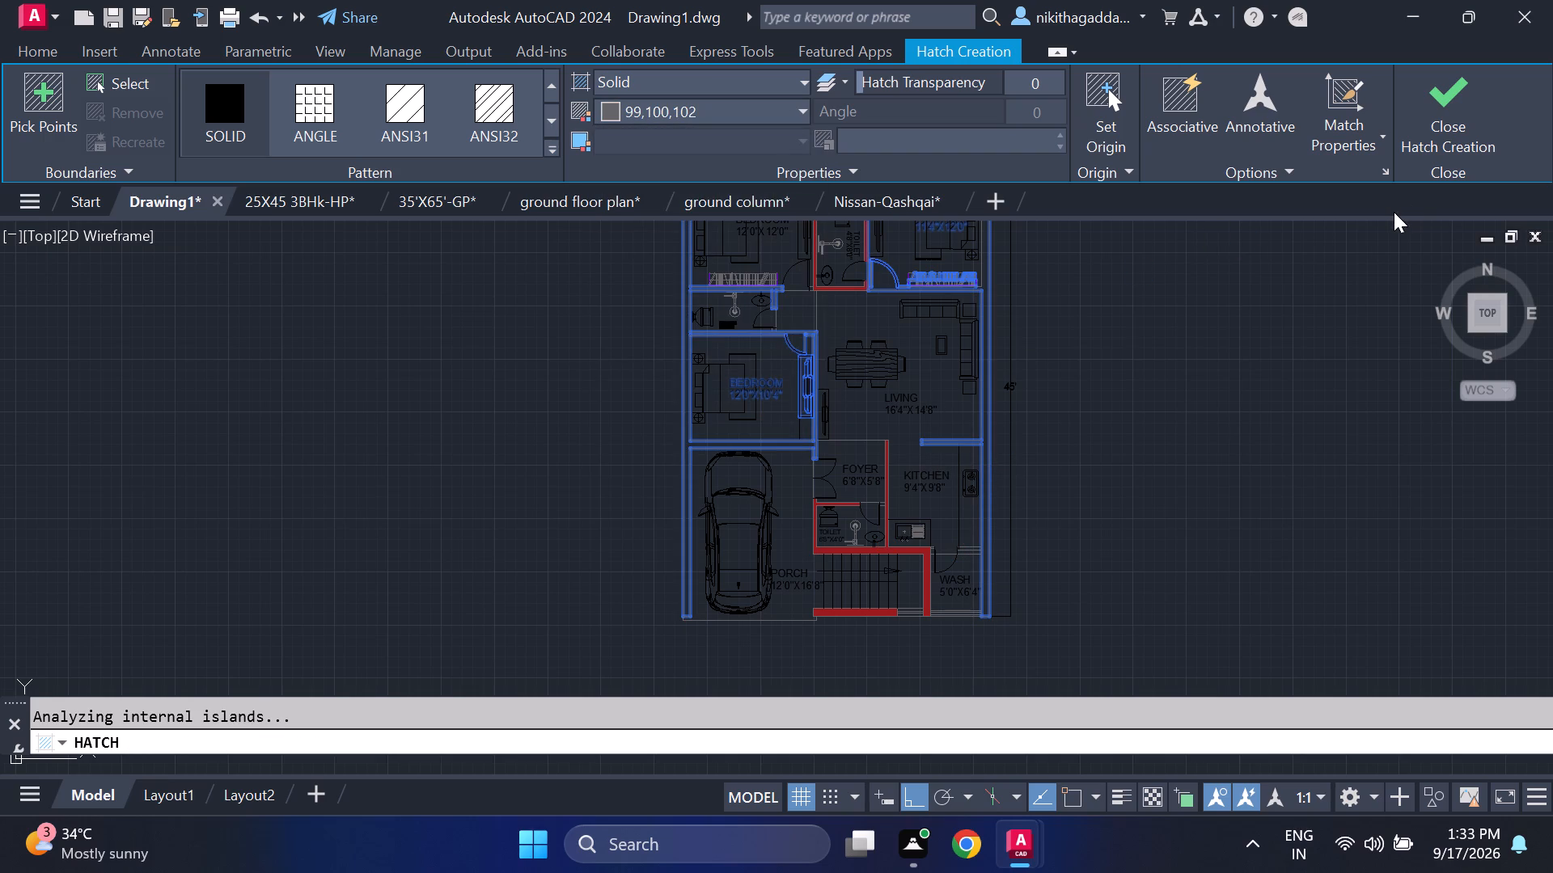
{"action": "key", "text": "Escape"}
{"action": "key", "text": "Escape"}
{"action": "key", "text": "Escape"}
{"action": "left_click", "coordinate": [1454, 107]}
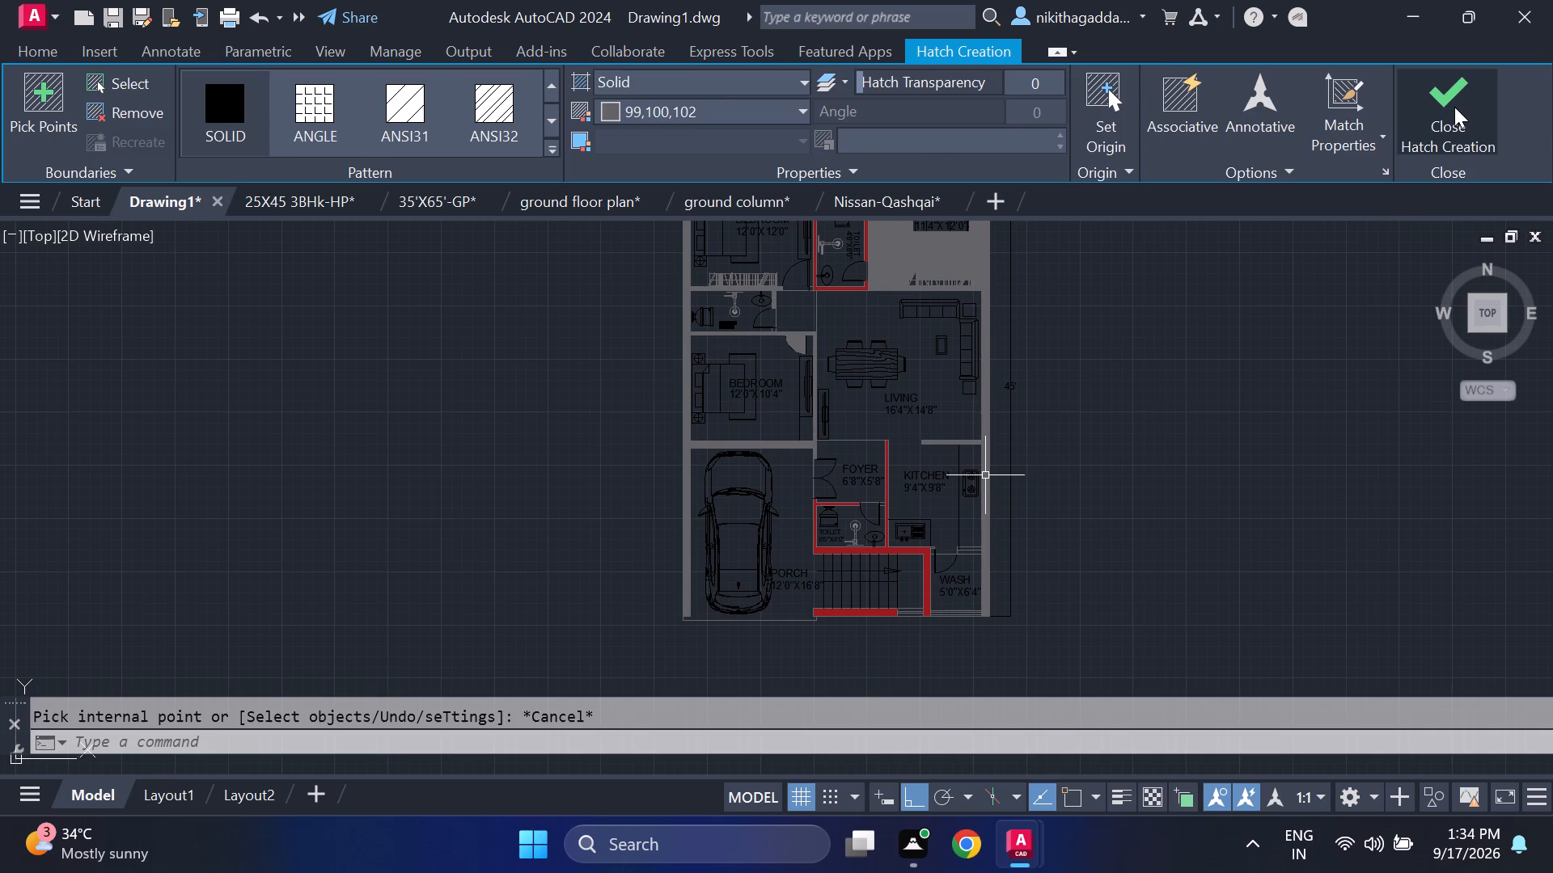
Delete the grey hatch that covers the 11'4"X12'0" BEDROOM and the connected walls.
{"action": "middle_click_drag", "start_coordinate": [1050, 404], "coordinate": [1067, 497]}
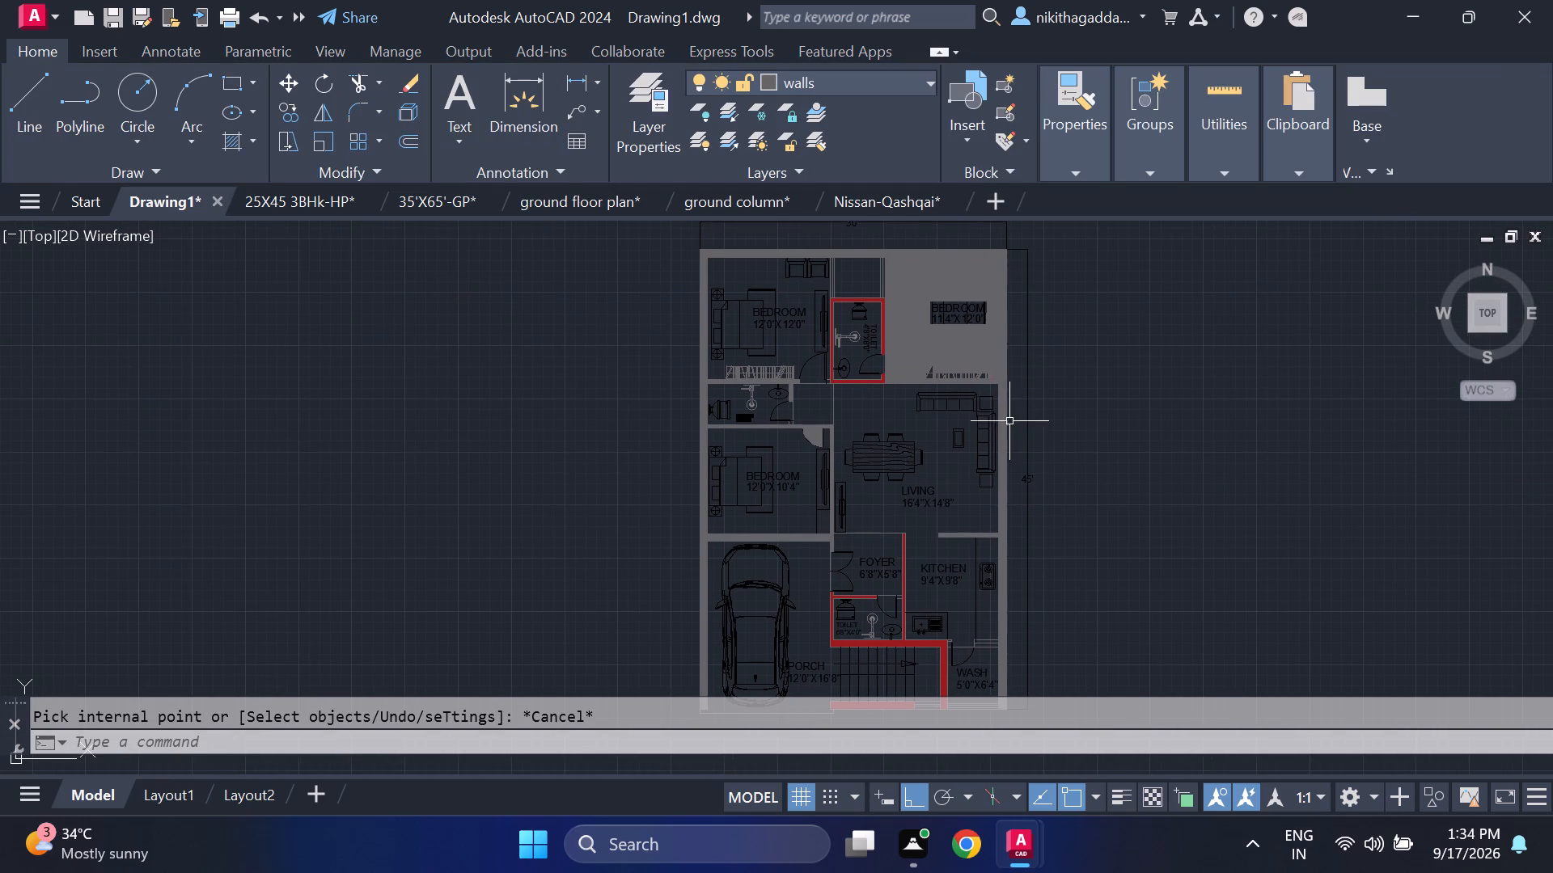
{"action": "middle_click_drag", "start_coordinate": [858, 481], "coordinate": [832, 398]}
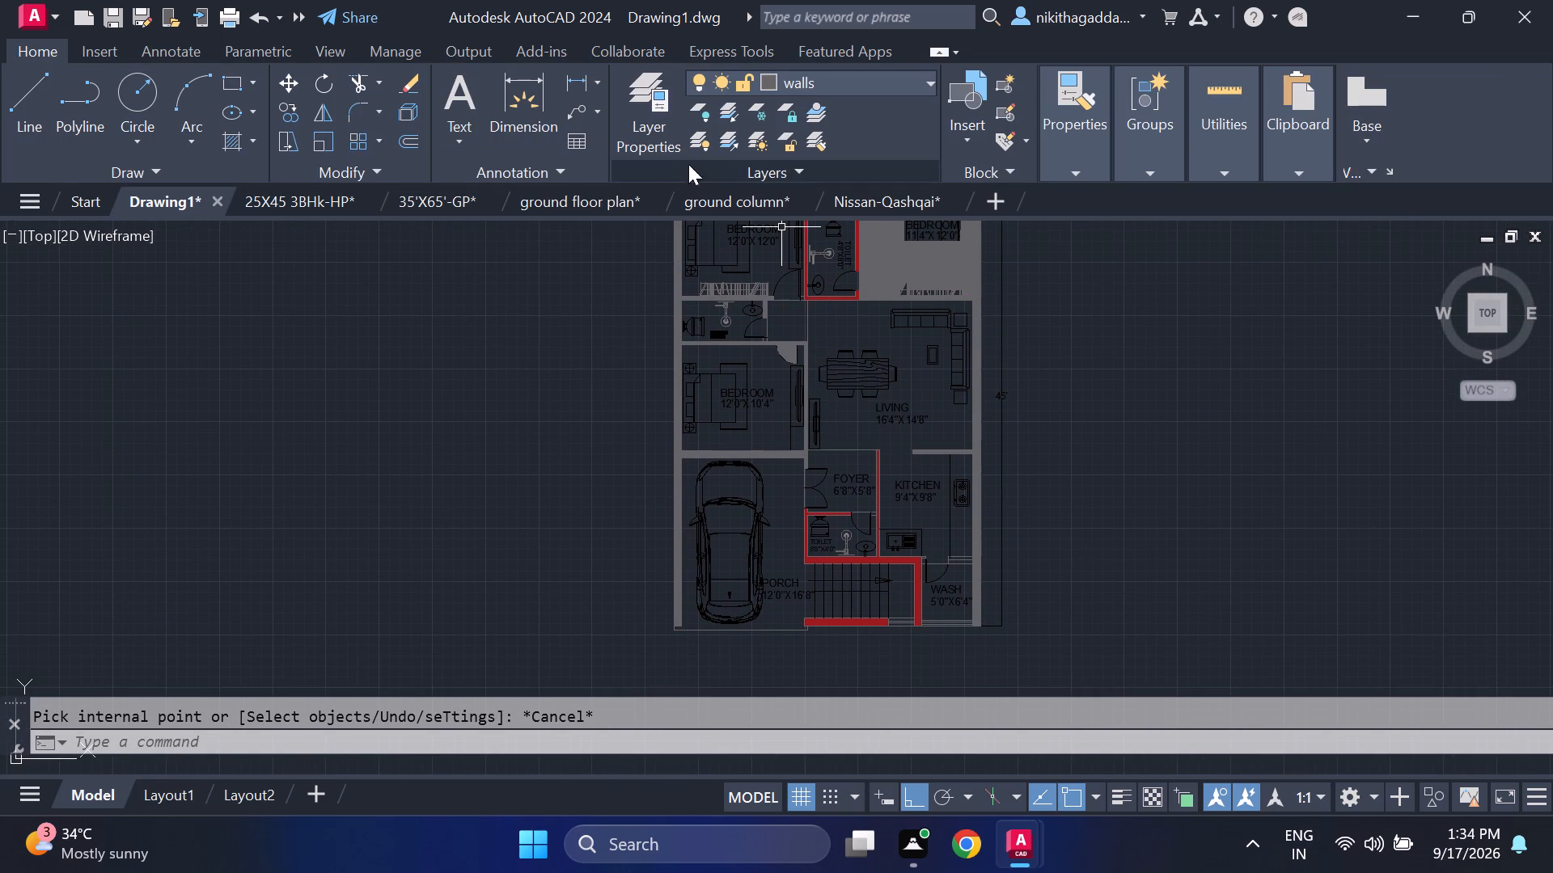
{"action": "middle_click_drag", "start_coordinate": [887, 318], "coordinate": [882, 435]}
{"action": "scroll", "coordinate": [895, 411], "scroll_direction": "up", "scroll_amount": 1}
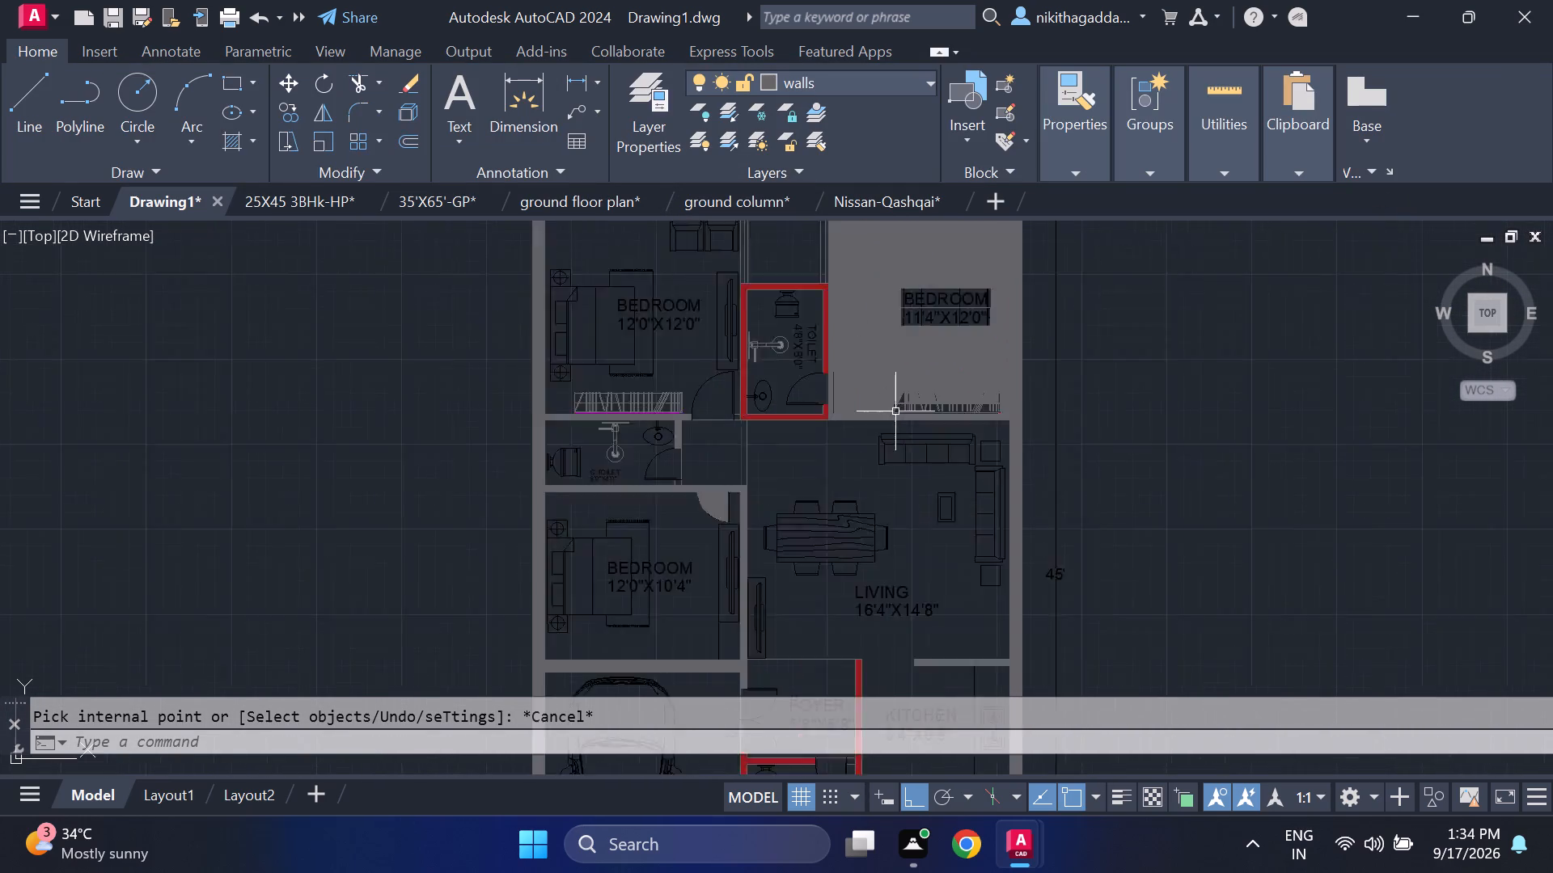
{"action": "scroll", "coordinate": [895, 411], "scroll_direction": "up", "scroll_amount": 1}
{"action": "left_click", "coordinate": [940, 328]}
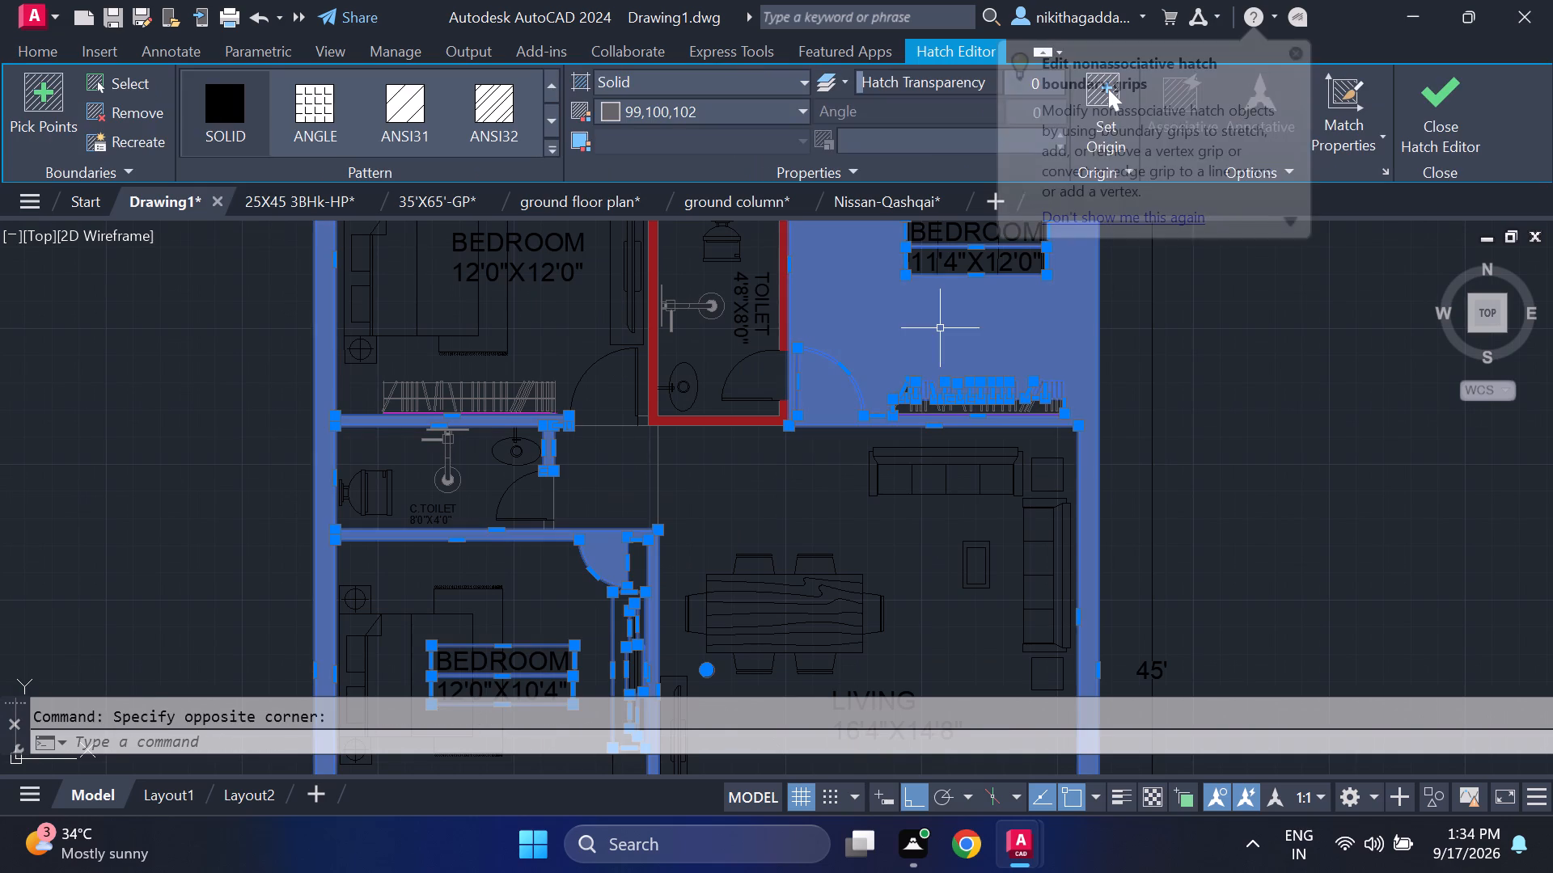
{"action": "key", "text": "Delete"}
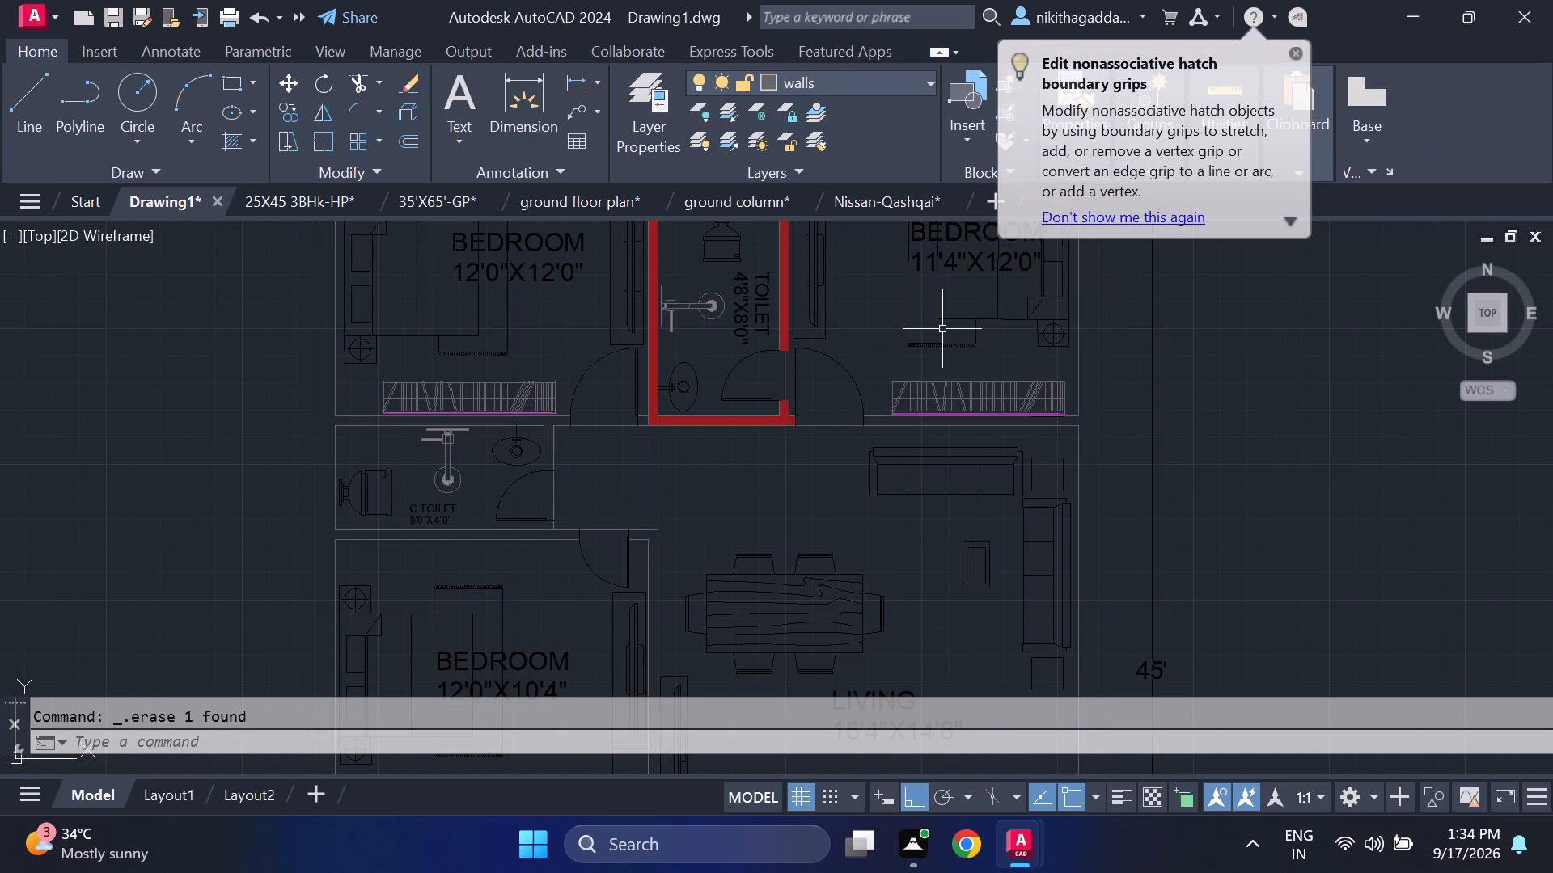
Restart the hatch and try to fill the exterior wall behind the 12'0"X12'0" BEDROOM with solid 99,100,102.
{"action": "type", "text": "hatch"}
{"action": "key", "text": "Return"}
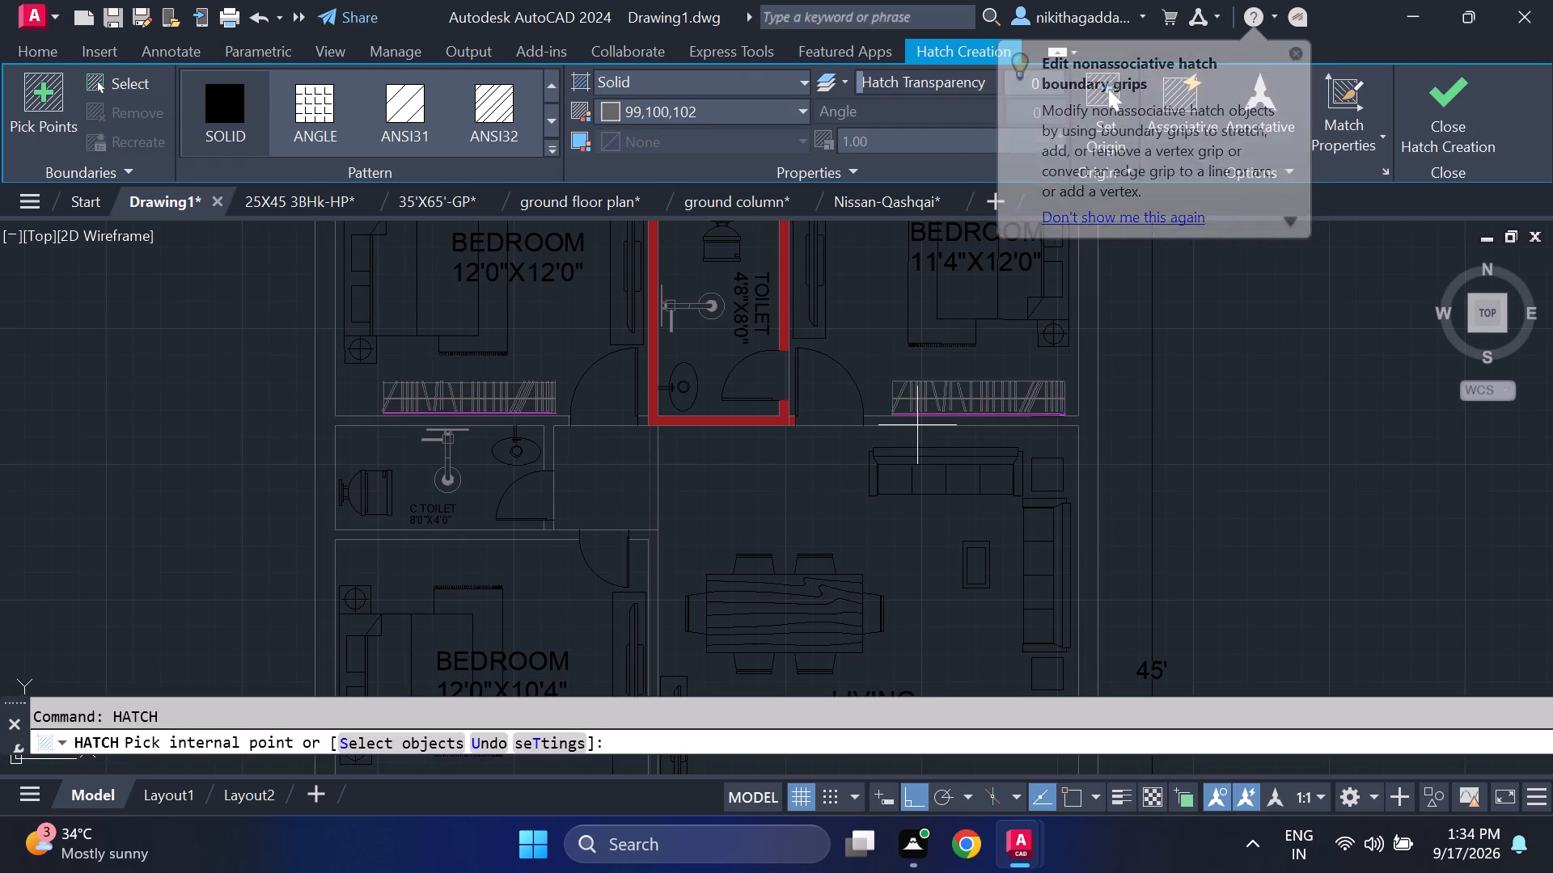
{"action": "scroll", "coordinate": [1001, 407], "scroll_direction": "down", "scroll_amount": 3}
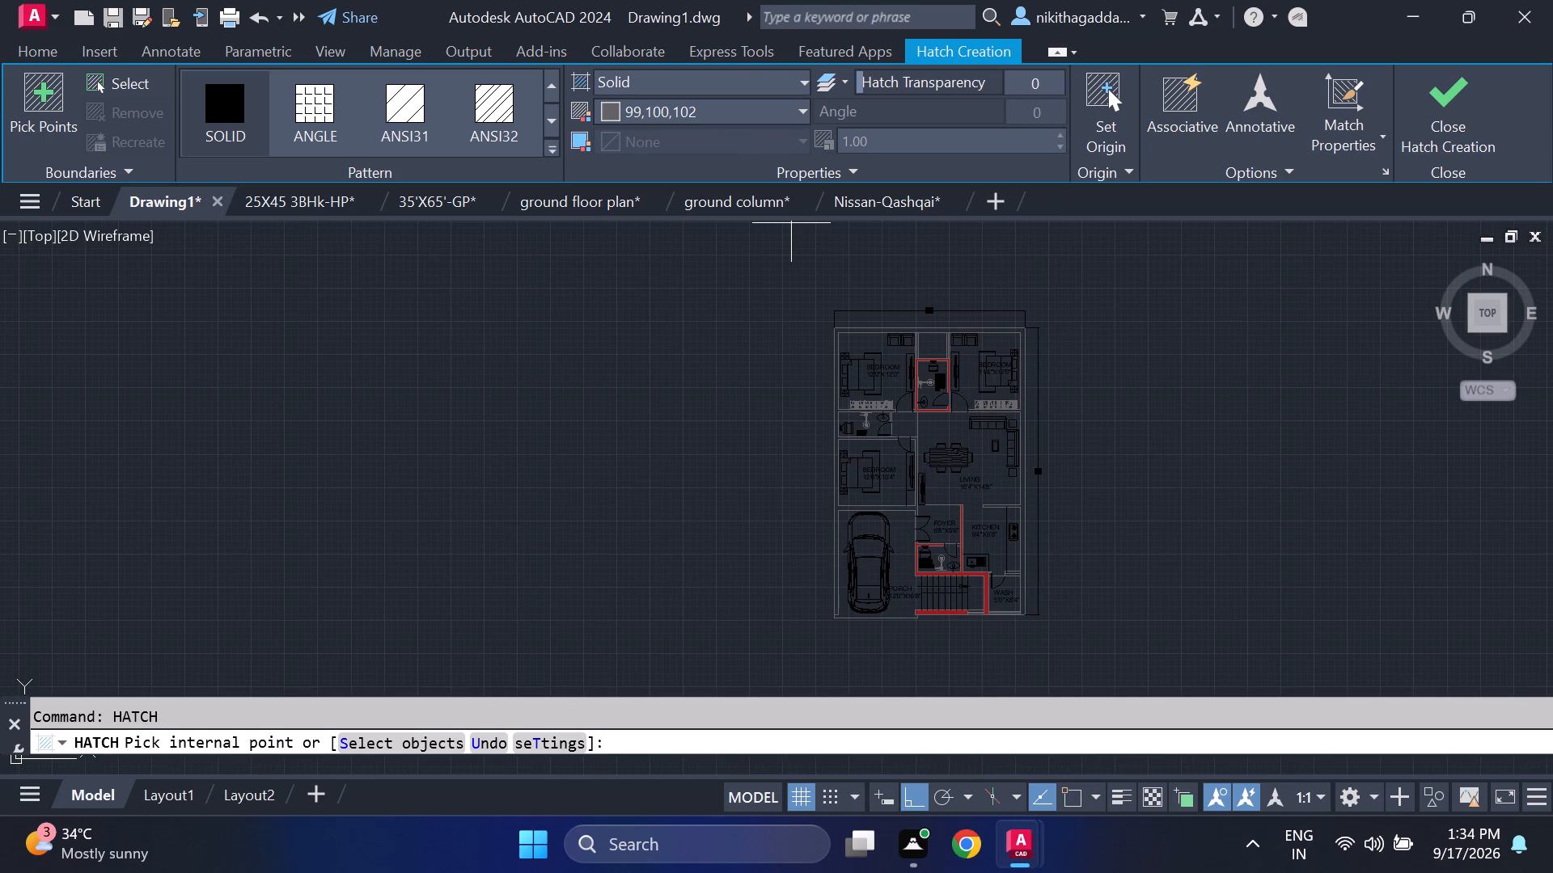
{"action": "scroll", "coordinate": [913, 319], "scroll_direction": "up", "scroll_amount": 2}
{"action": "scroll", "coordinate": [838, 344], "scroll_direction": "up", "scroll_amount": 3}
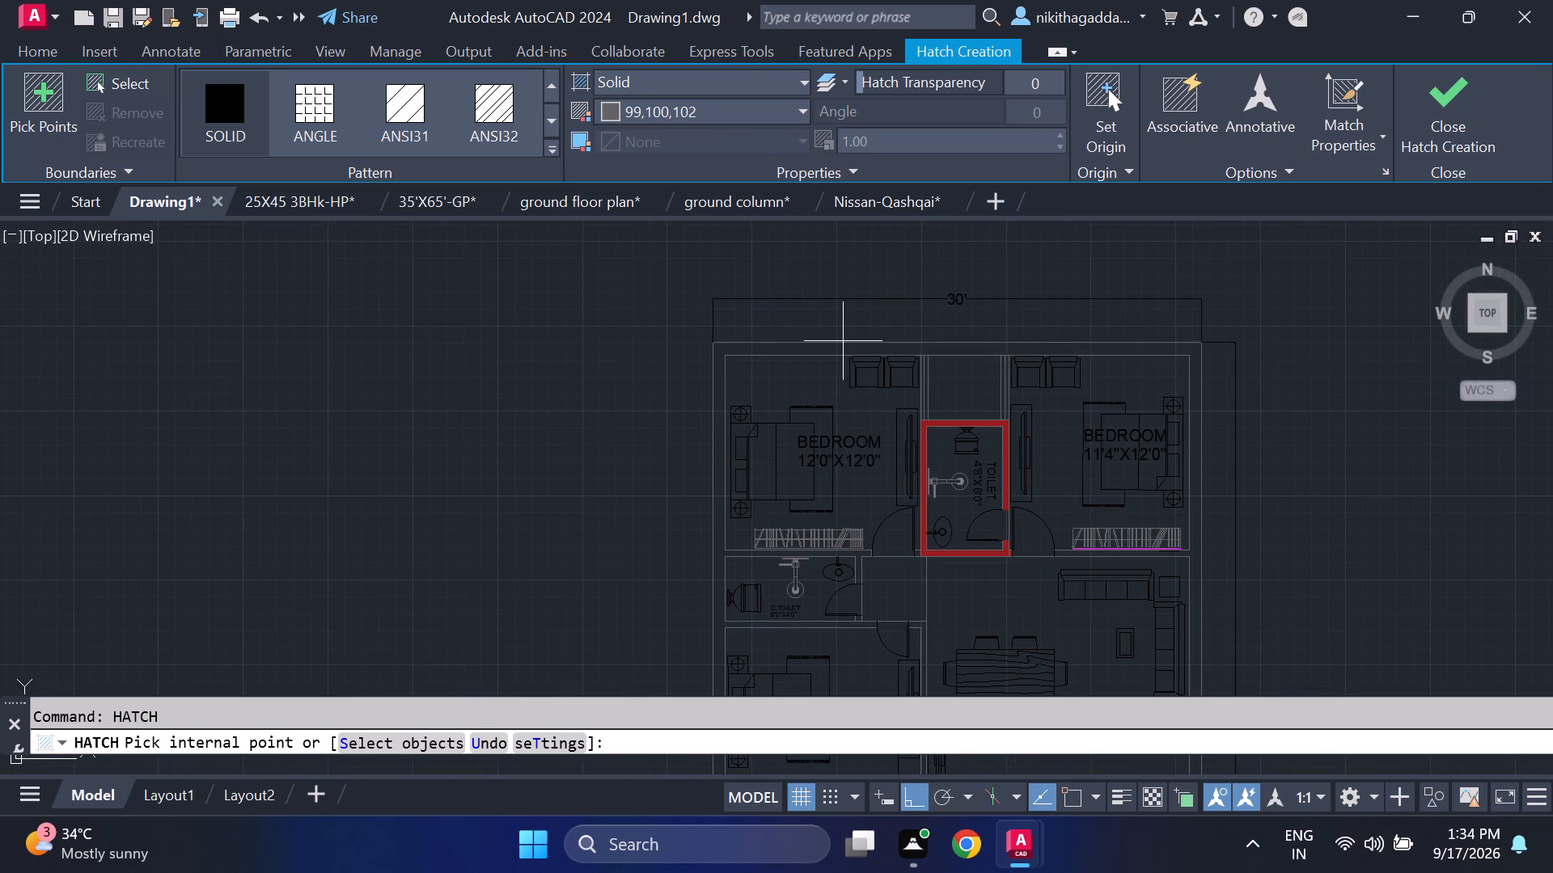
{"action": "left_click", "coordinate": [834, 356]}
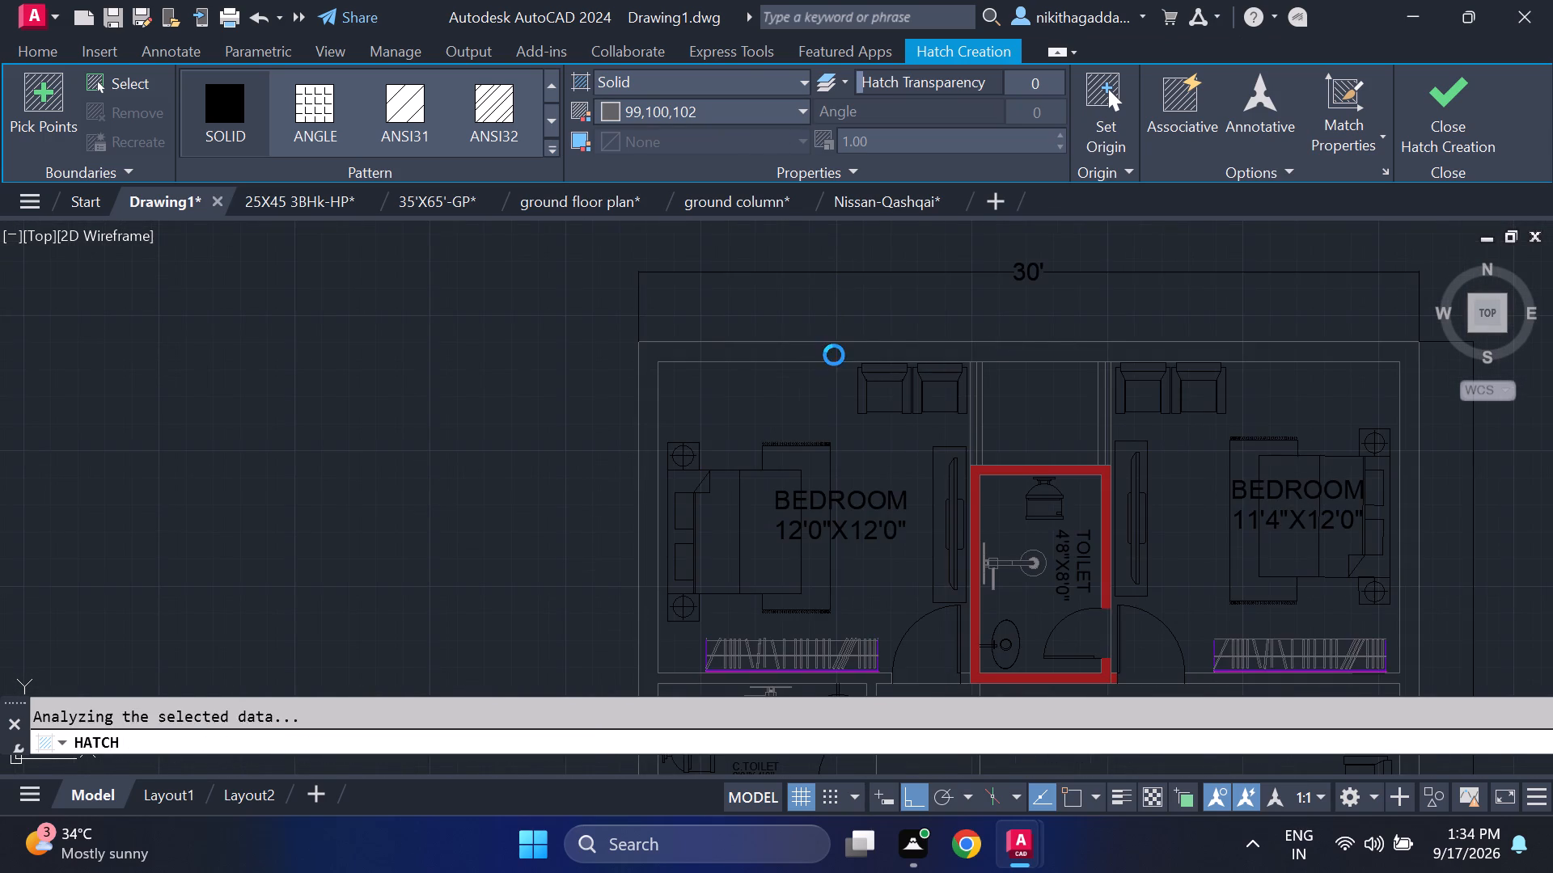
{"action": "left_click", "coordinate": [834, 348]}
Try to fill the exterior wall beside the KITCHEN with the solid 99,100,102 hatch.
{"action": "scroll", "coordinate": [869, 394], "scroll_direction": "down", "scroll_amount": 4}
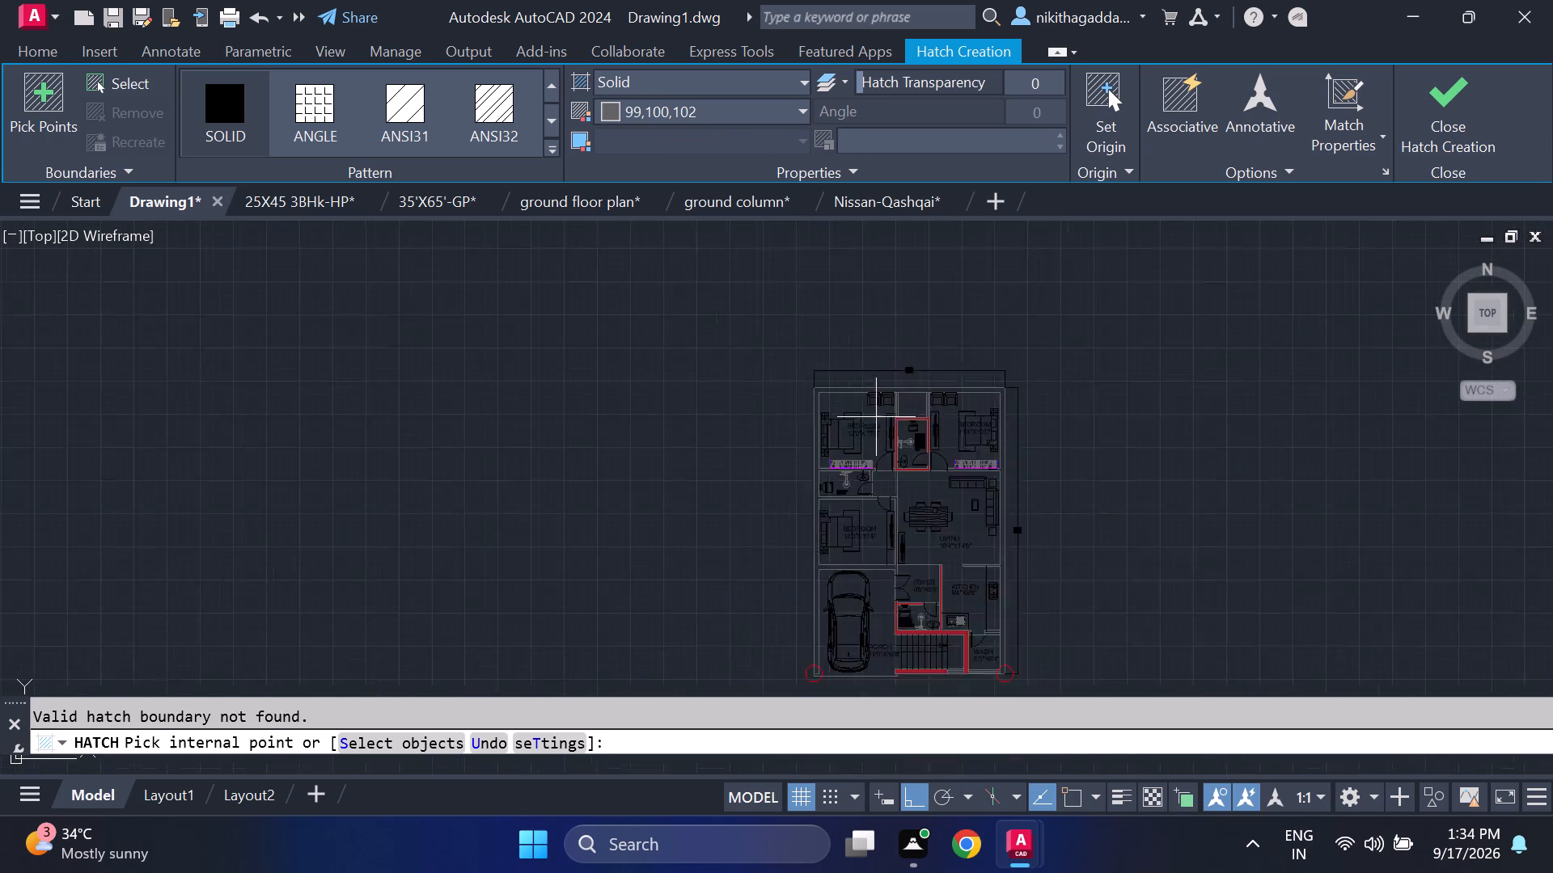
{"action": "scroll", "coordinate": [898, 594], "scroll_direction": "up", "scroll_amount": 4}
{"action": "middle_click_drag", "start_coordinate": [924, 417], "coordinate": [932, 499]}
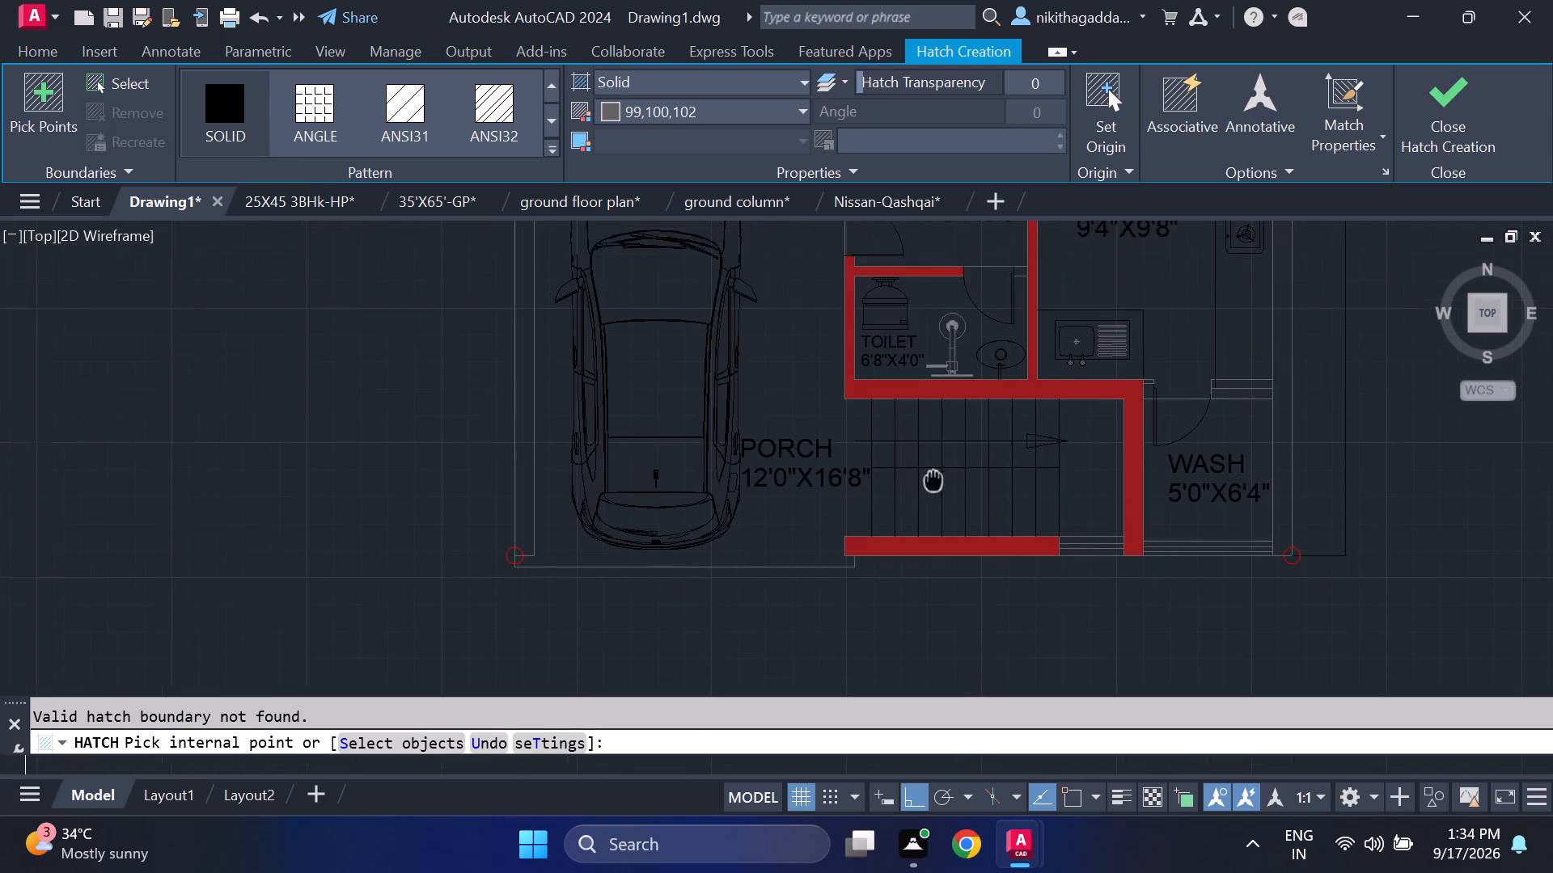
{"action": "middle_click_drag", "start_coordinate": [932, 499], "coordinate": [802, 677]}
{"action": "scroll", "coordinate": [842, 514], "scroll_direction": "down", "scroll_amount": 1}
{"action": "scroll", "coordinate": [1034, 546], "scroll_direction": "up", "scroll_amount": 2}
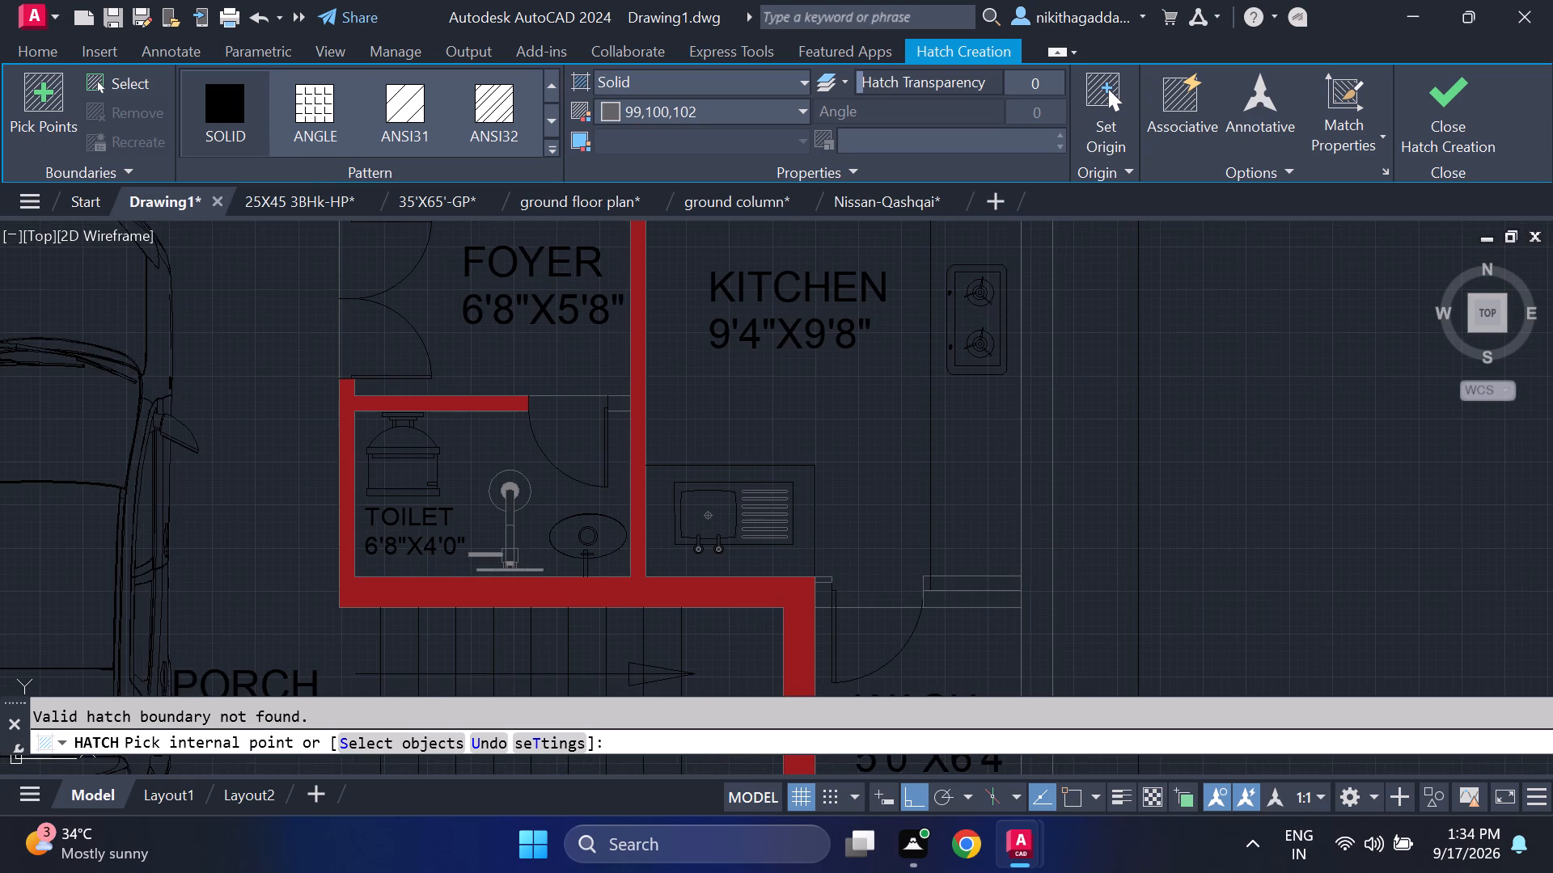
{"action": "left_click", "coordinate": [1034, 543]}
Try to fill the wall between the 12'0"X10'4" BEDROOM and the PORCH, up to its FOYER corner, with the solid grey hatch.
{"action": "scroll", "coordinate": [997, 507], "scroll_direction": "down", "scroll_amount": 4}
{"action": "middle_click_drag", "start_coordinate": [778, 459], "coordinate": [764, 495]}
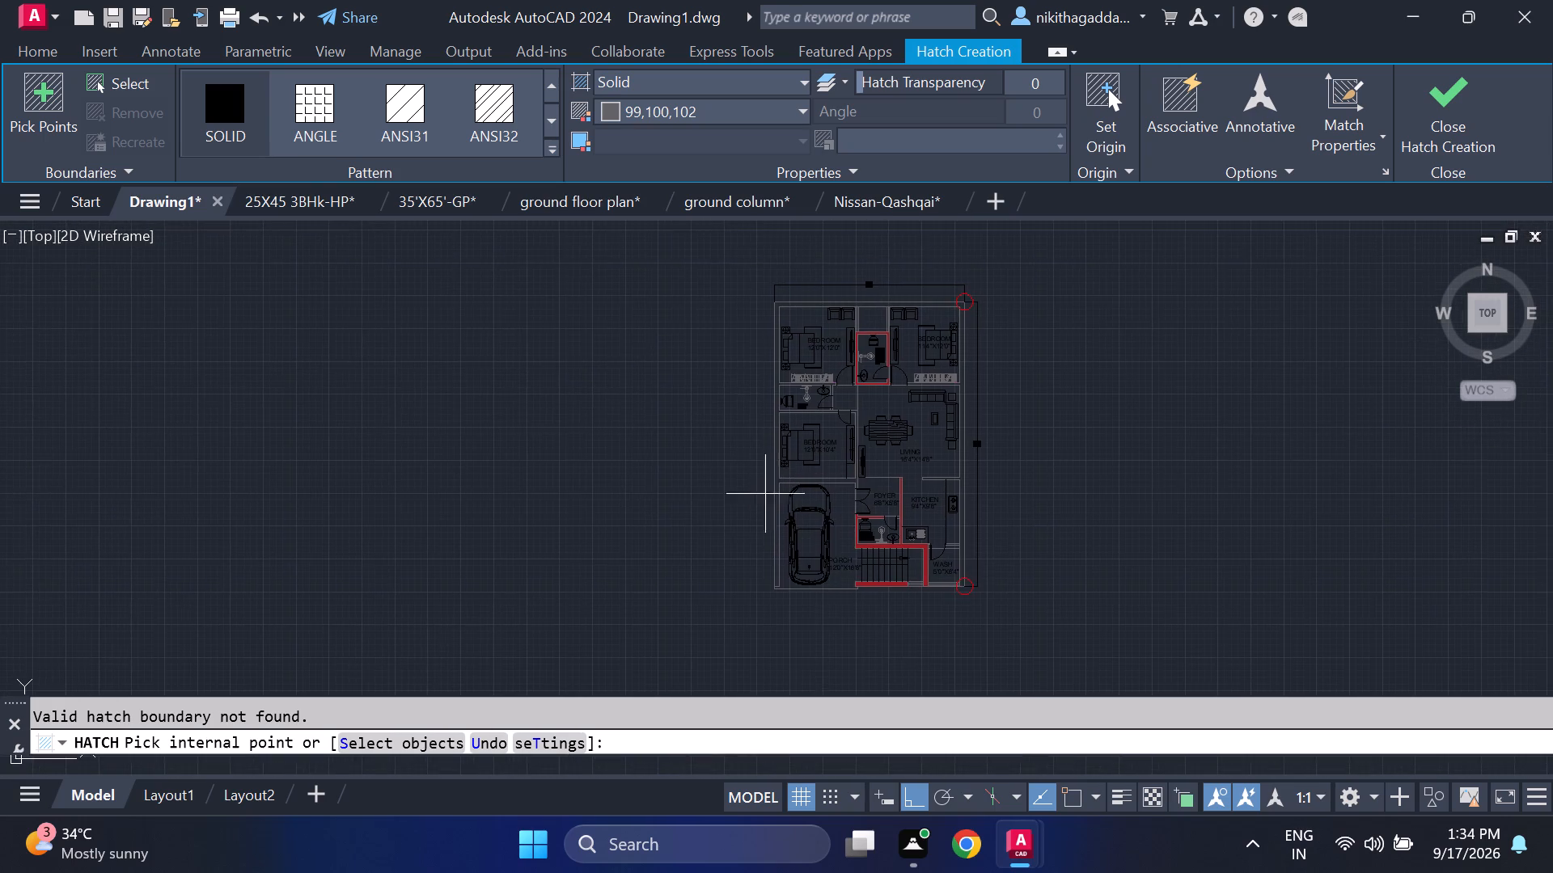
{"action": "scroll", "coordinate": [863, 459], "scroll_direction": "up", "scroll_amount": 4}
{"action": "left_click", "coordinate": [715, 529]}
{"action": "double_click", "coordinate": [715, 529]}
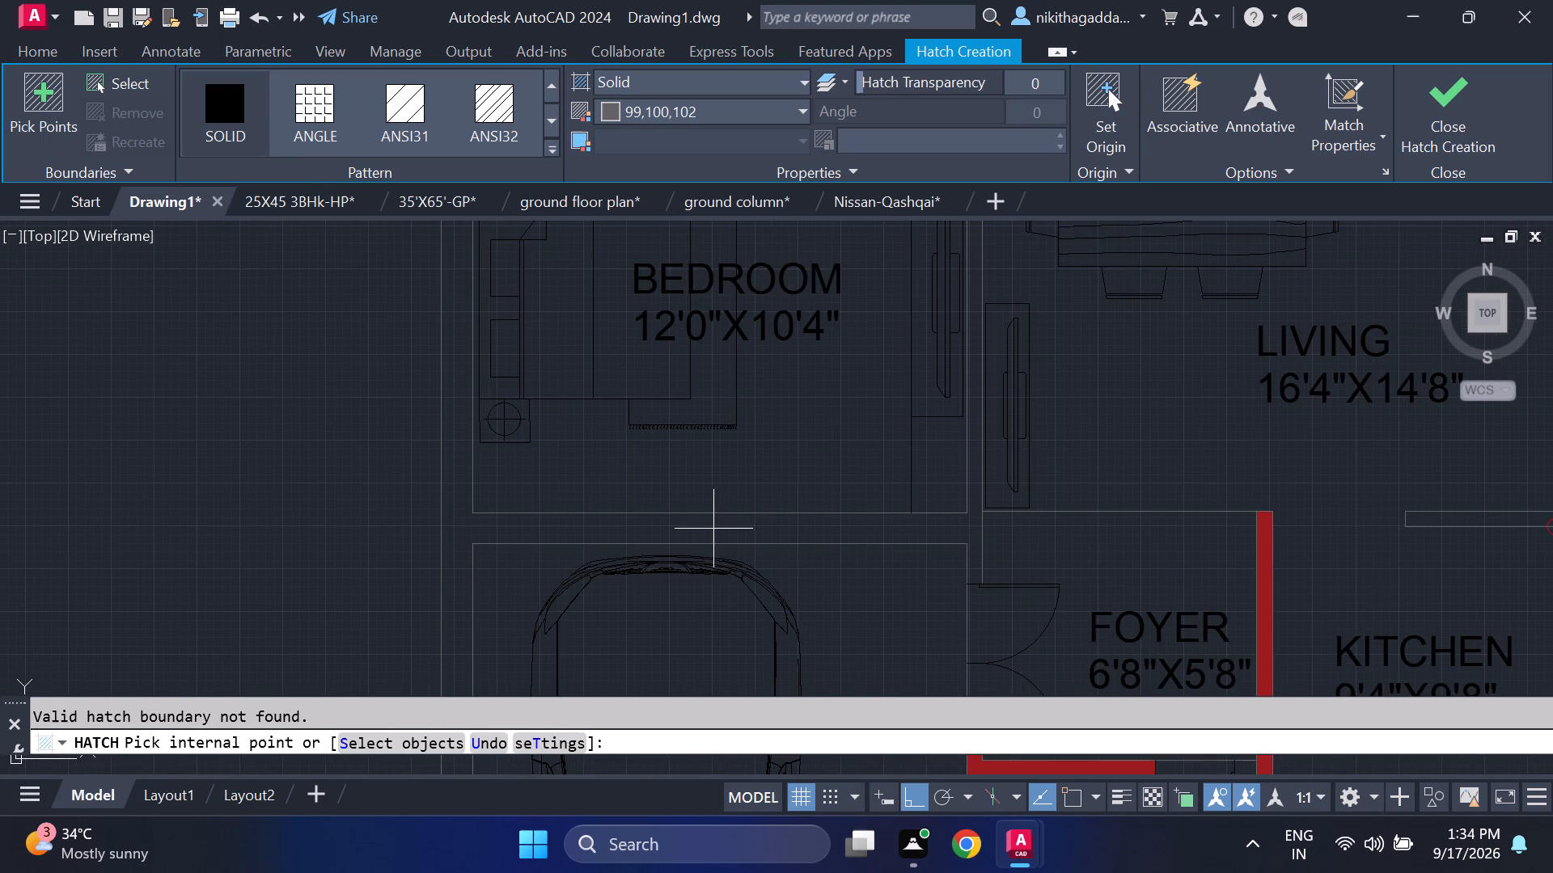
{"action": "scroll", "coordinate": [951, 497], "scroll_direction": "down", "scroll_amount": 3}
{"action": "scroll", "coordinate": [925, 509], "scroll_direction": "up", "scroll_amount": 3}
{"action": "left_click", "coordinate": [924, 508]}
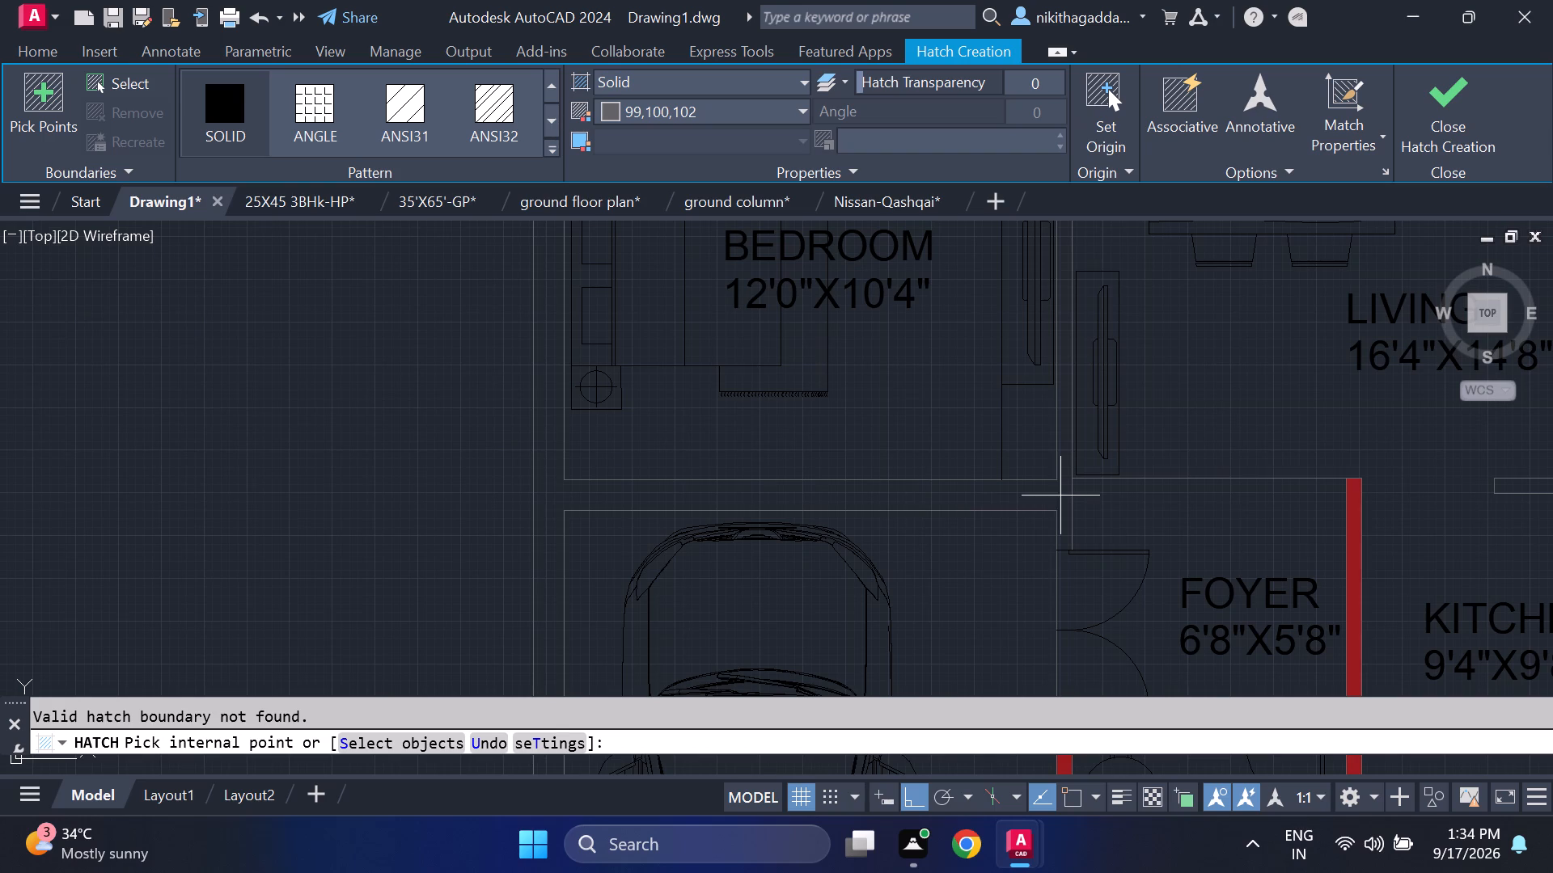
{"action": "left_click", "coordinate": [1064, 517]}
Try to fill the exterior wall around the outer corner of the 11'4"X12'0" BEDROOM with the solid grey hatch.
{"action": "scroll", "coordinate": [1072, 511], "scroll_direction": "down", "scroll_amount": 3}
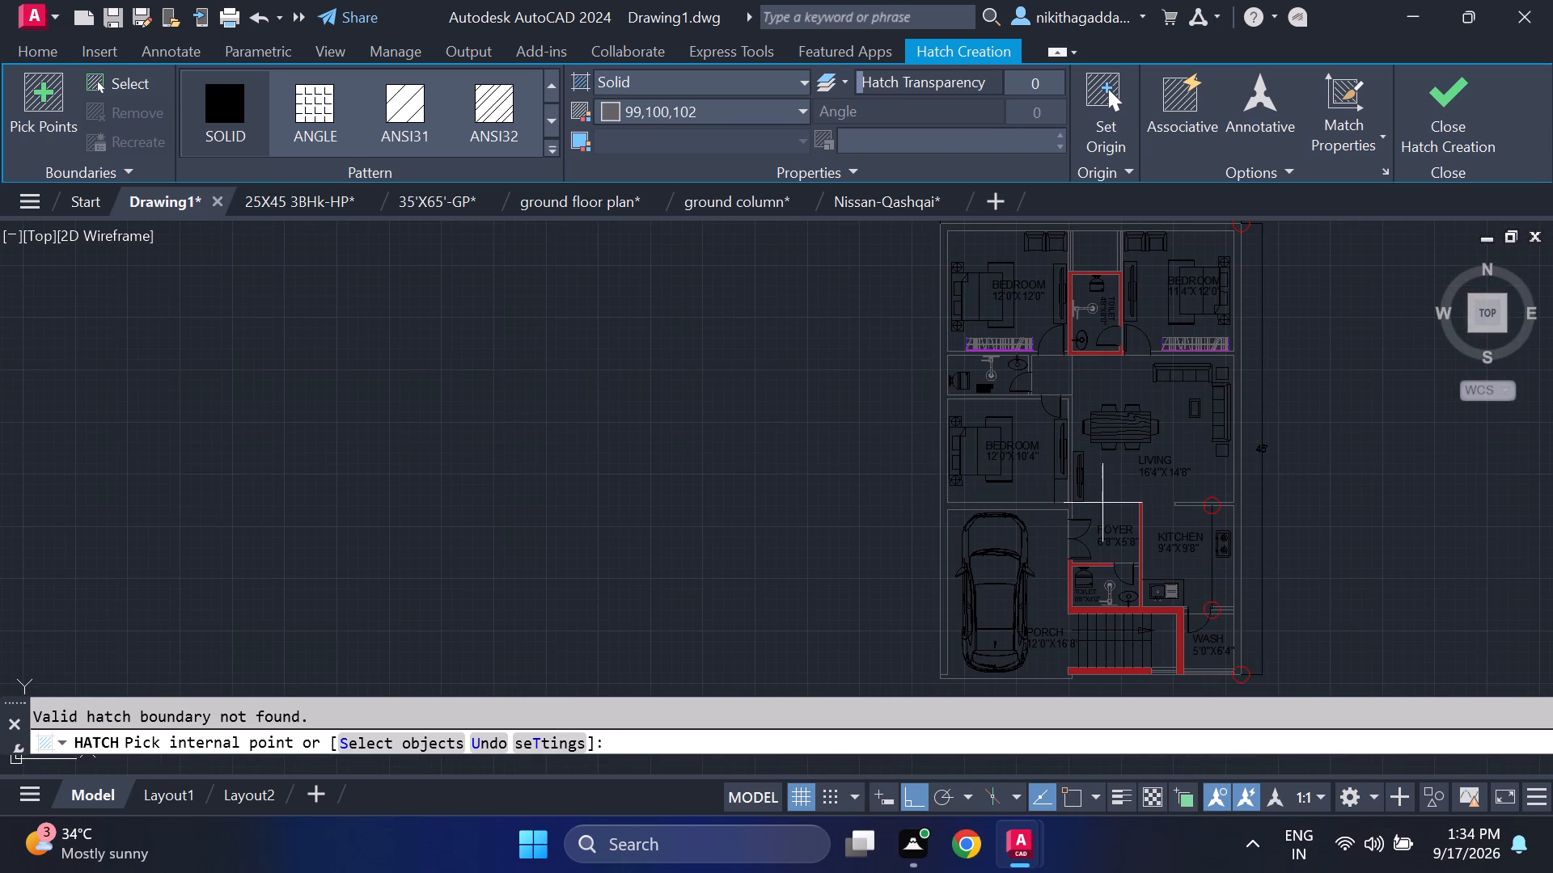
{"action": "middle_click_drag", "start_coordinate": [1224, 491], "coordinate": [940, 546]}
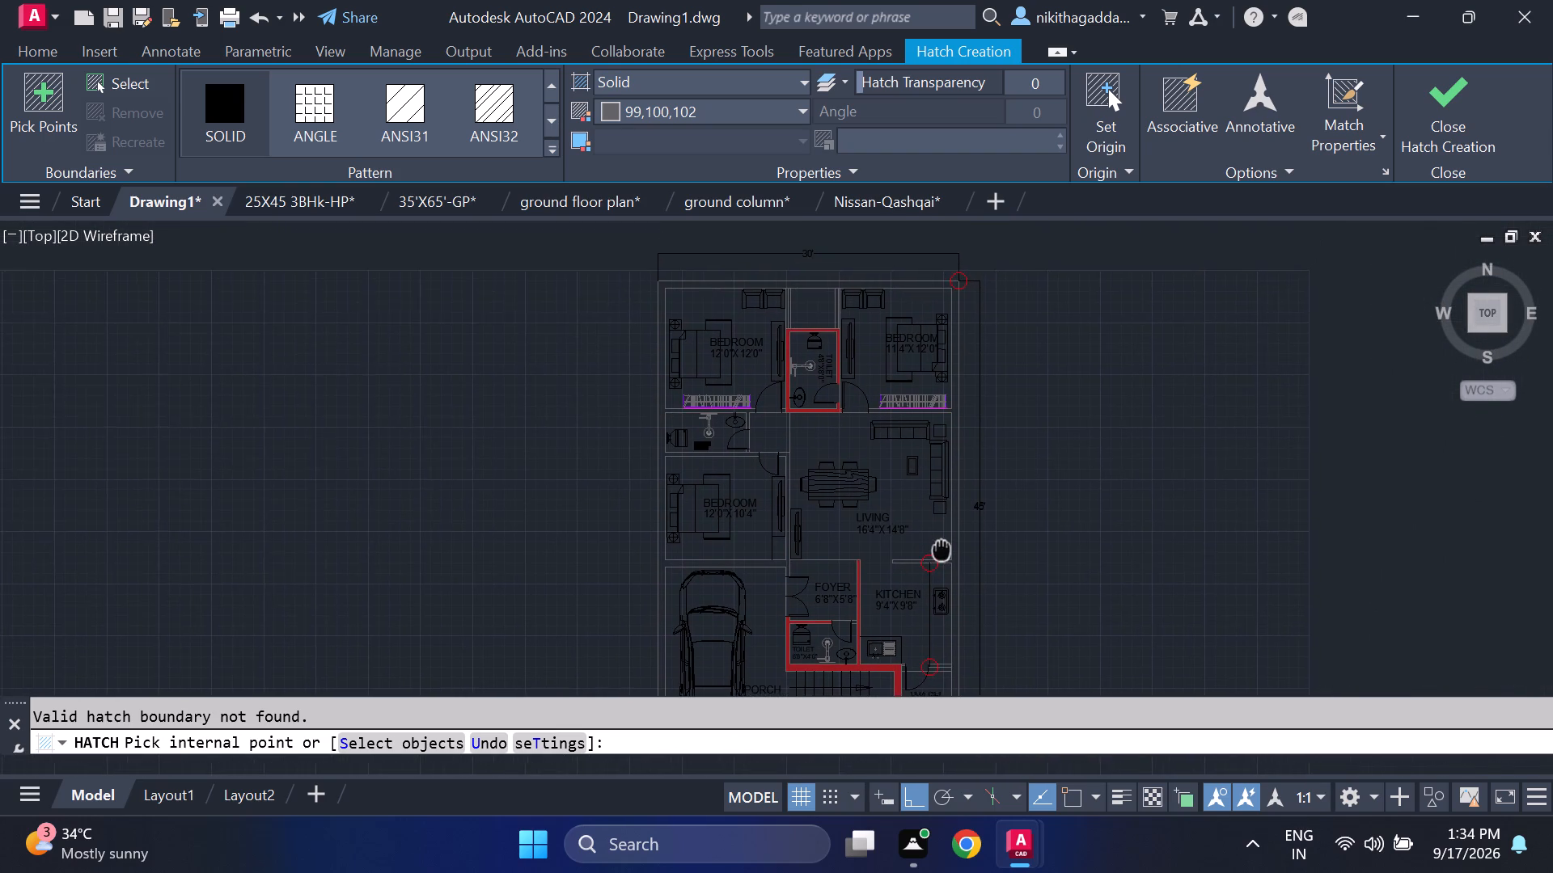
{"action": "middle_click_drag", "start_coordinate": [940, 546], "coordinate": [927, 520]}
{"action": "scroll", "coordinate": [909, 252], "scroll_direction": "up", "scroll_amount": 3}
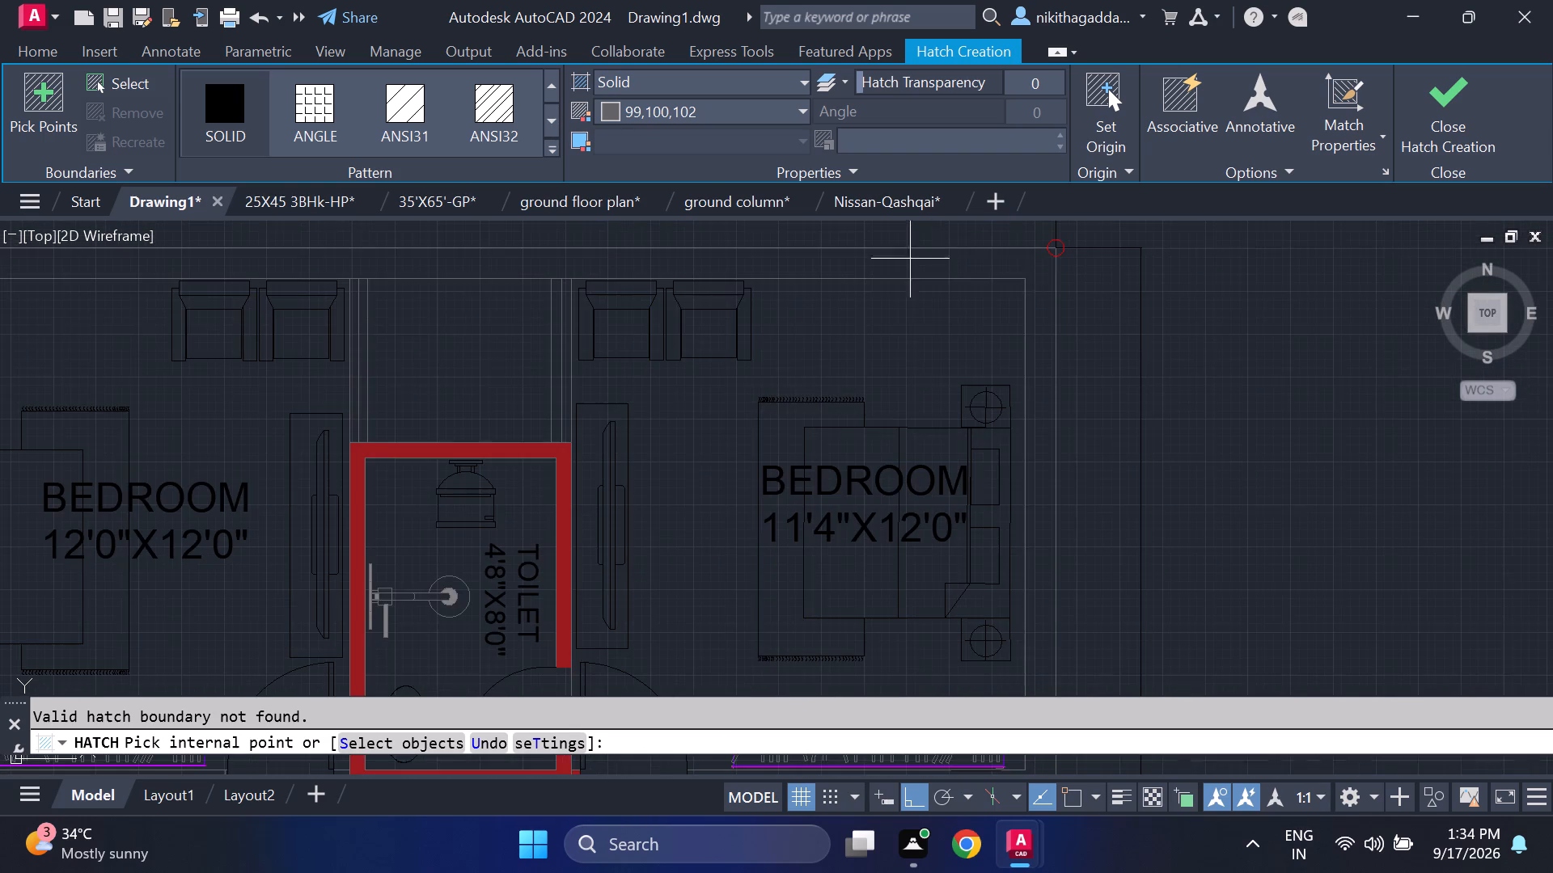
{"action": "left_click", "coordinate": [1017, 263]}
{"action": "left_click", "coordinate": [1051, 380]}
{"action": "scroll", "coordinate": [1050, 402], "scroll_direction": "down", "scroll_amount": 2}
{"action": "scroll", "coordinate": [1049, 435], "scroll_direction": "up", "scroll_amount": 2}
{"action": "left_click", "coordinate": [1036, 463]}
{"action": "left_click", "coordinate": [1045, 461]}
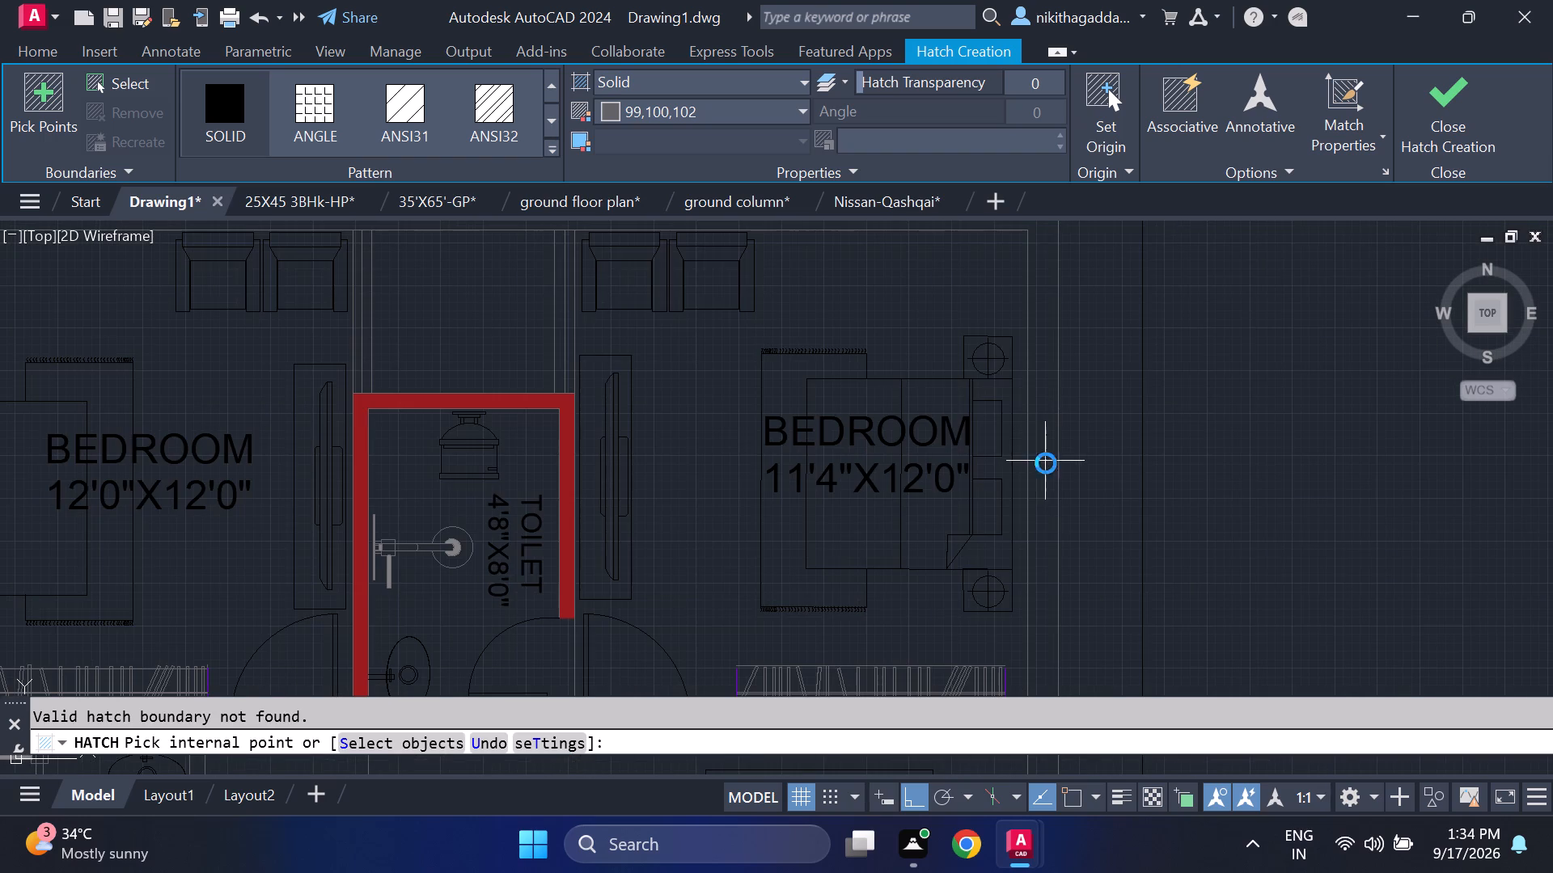
Fill the small square wall stub between the 12'0"X12'0" BEDROOM door and the 4'8"X8'0" TOILET wall with solid 99,100,102.
{"action": "scroll", "coordinate": [1047, 477], "scroll_direction": "down", "scroll_amount": 2}
{"action": "middle_click_drag", "start_coordinate": [1047, 481], "coordinate": [1013, 371]}
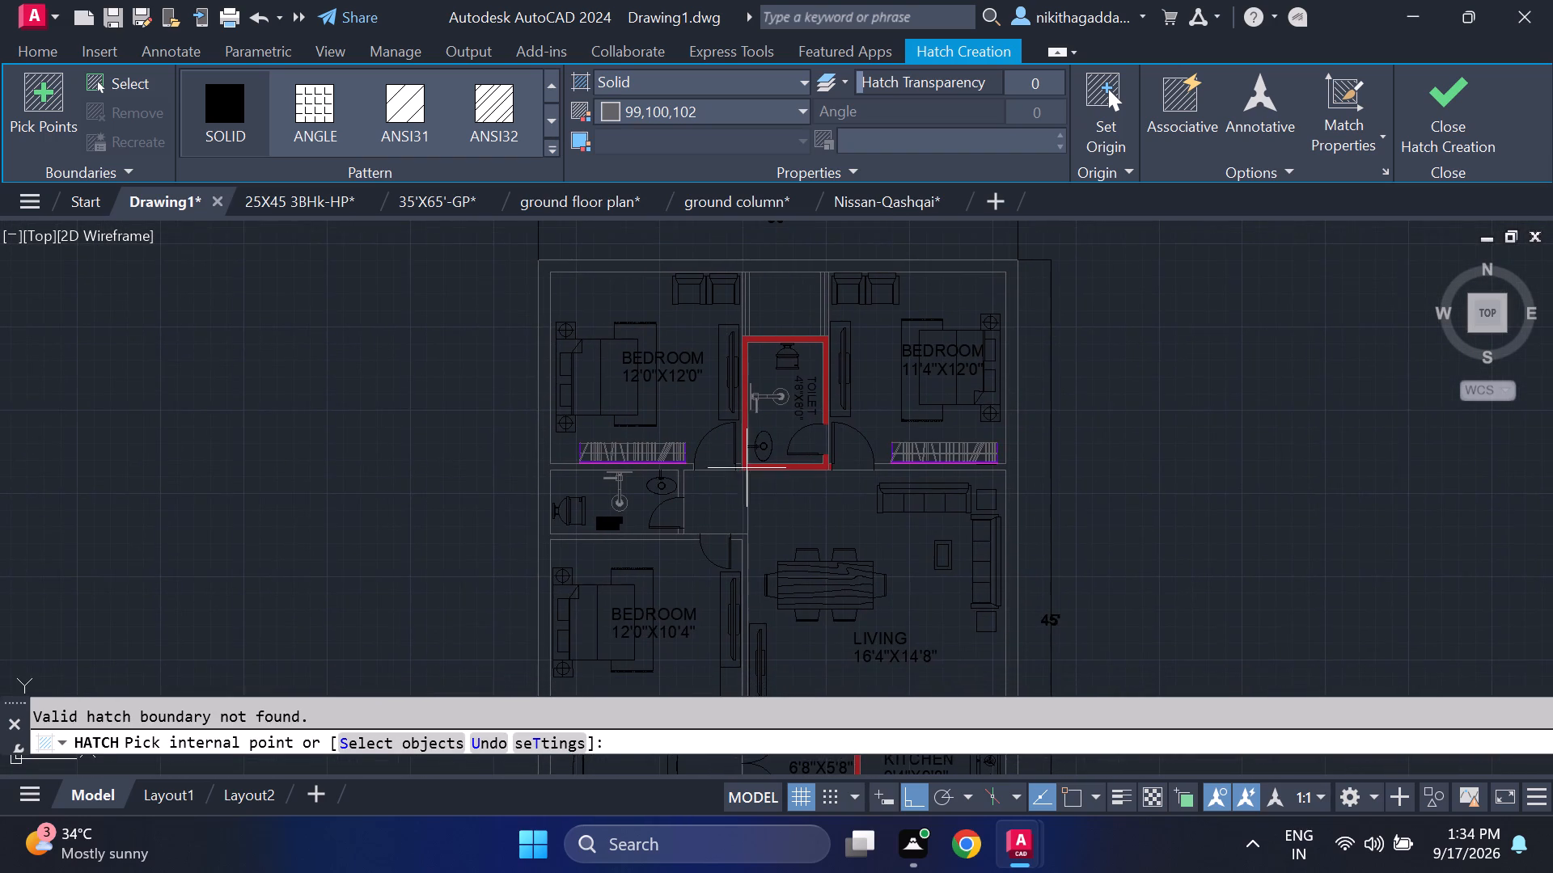
{"action": "scroll", "coordinate": [723, 469], "scroll_direction": "up", "scroll_amount": 4}
{"action": "scroll", "coordinate": [789, 463], "scroll_direction": "up", "scroll_amount": 2}
{"action": "left_click", "coordinate": [790, 462]}
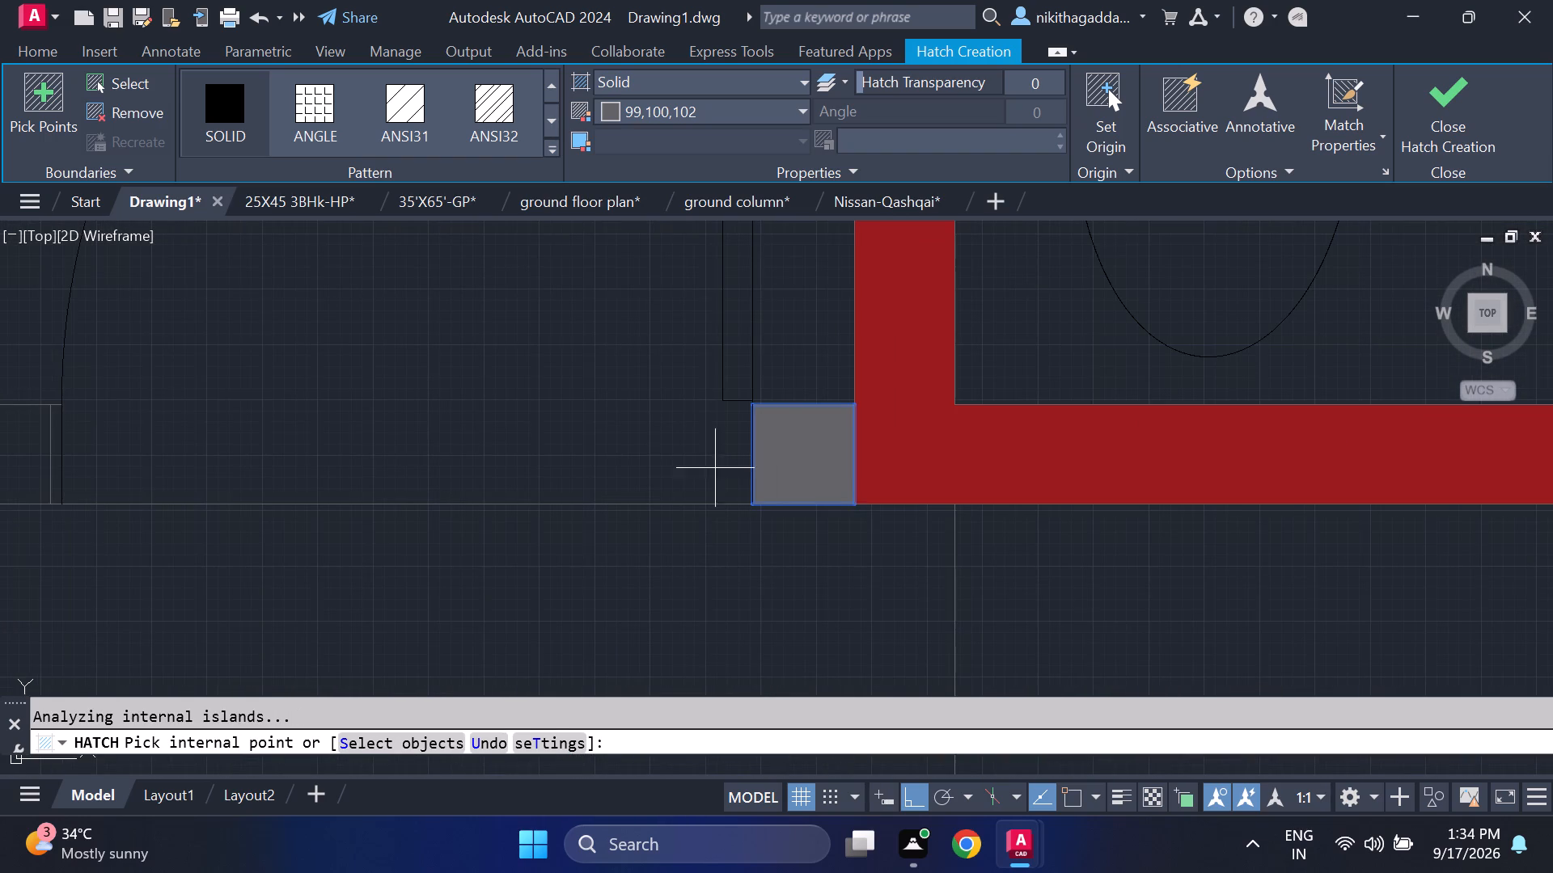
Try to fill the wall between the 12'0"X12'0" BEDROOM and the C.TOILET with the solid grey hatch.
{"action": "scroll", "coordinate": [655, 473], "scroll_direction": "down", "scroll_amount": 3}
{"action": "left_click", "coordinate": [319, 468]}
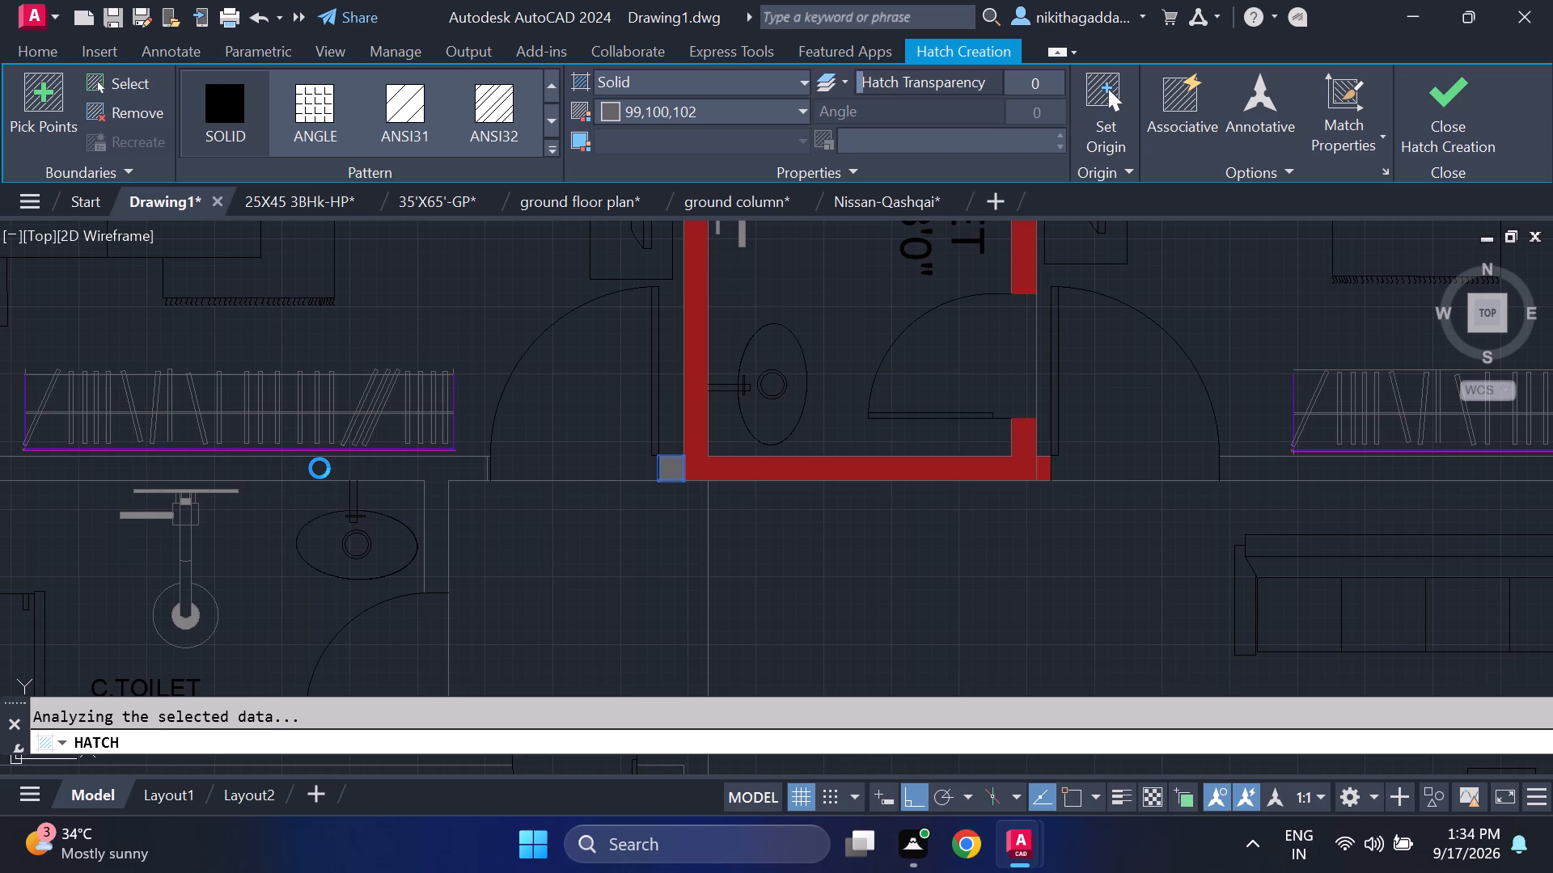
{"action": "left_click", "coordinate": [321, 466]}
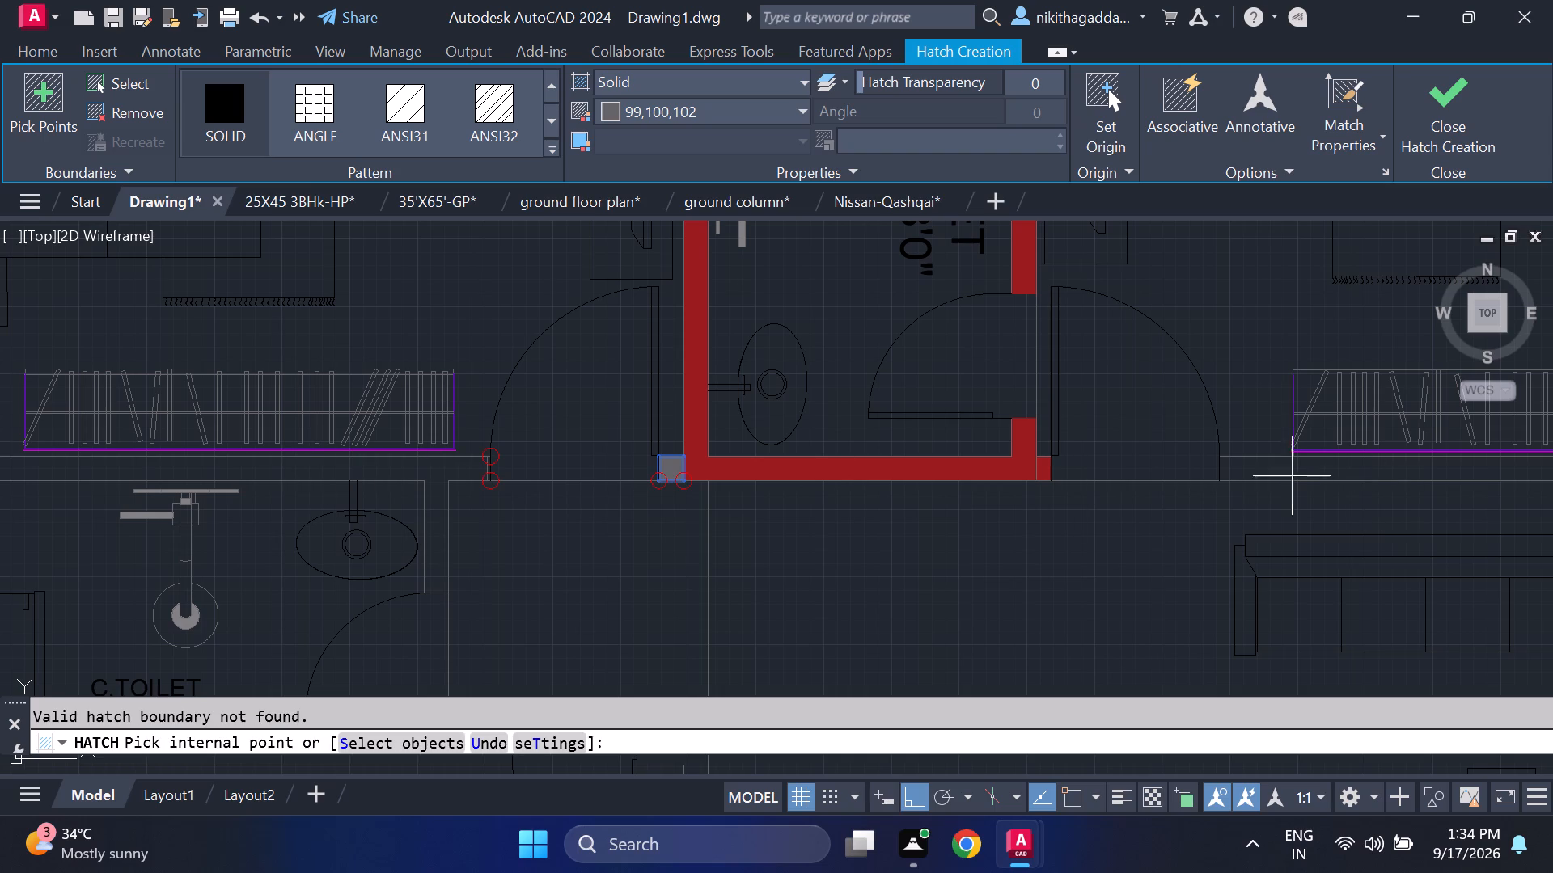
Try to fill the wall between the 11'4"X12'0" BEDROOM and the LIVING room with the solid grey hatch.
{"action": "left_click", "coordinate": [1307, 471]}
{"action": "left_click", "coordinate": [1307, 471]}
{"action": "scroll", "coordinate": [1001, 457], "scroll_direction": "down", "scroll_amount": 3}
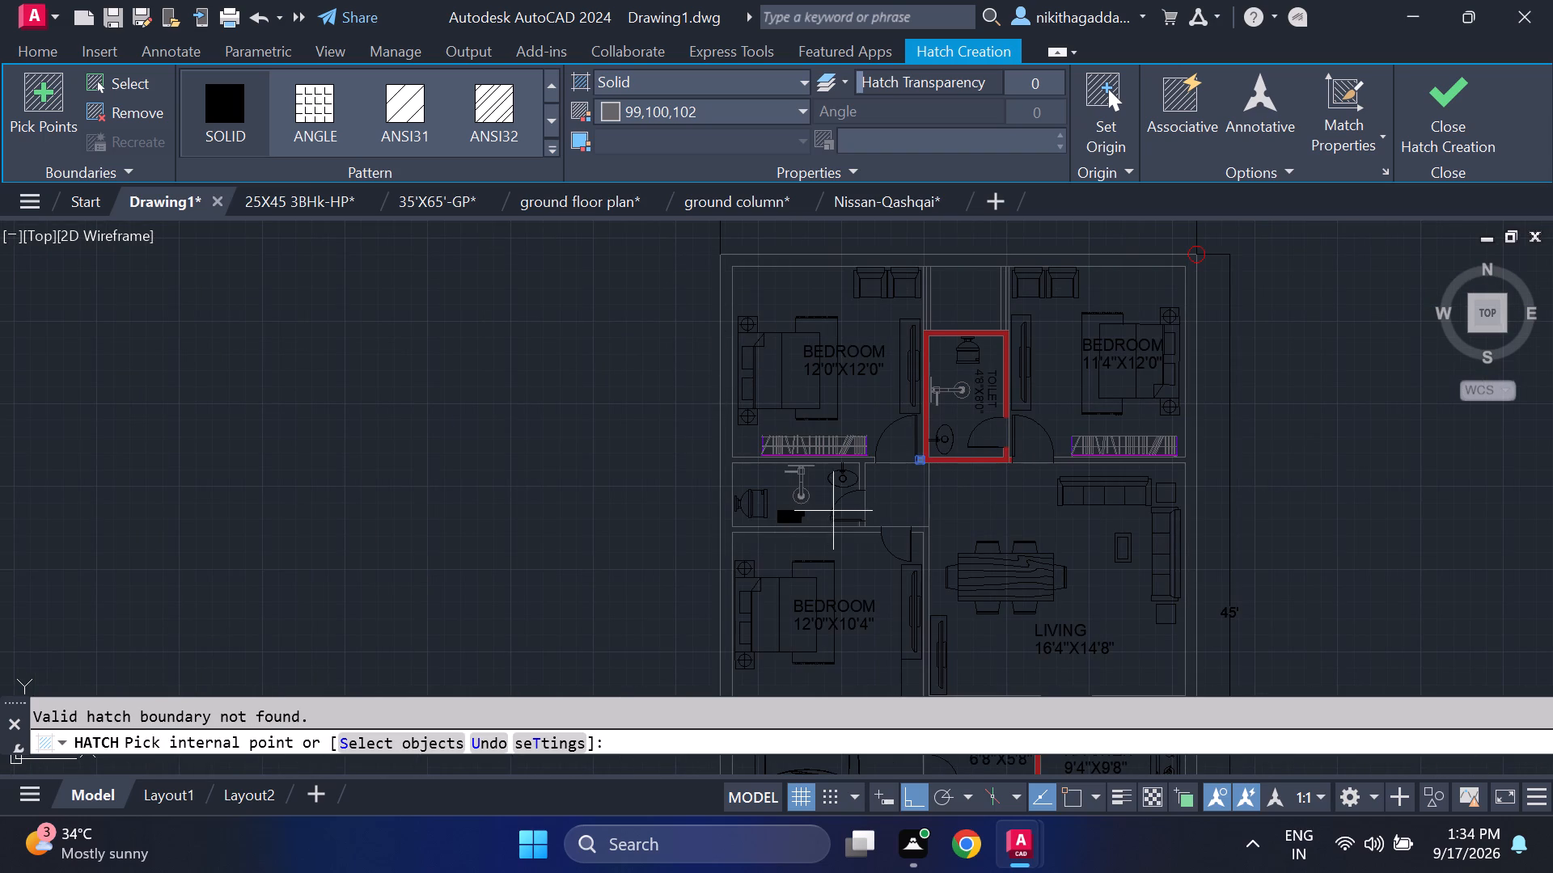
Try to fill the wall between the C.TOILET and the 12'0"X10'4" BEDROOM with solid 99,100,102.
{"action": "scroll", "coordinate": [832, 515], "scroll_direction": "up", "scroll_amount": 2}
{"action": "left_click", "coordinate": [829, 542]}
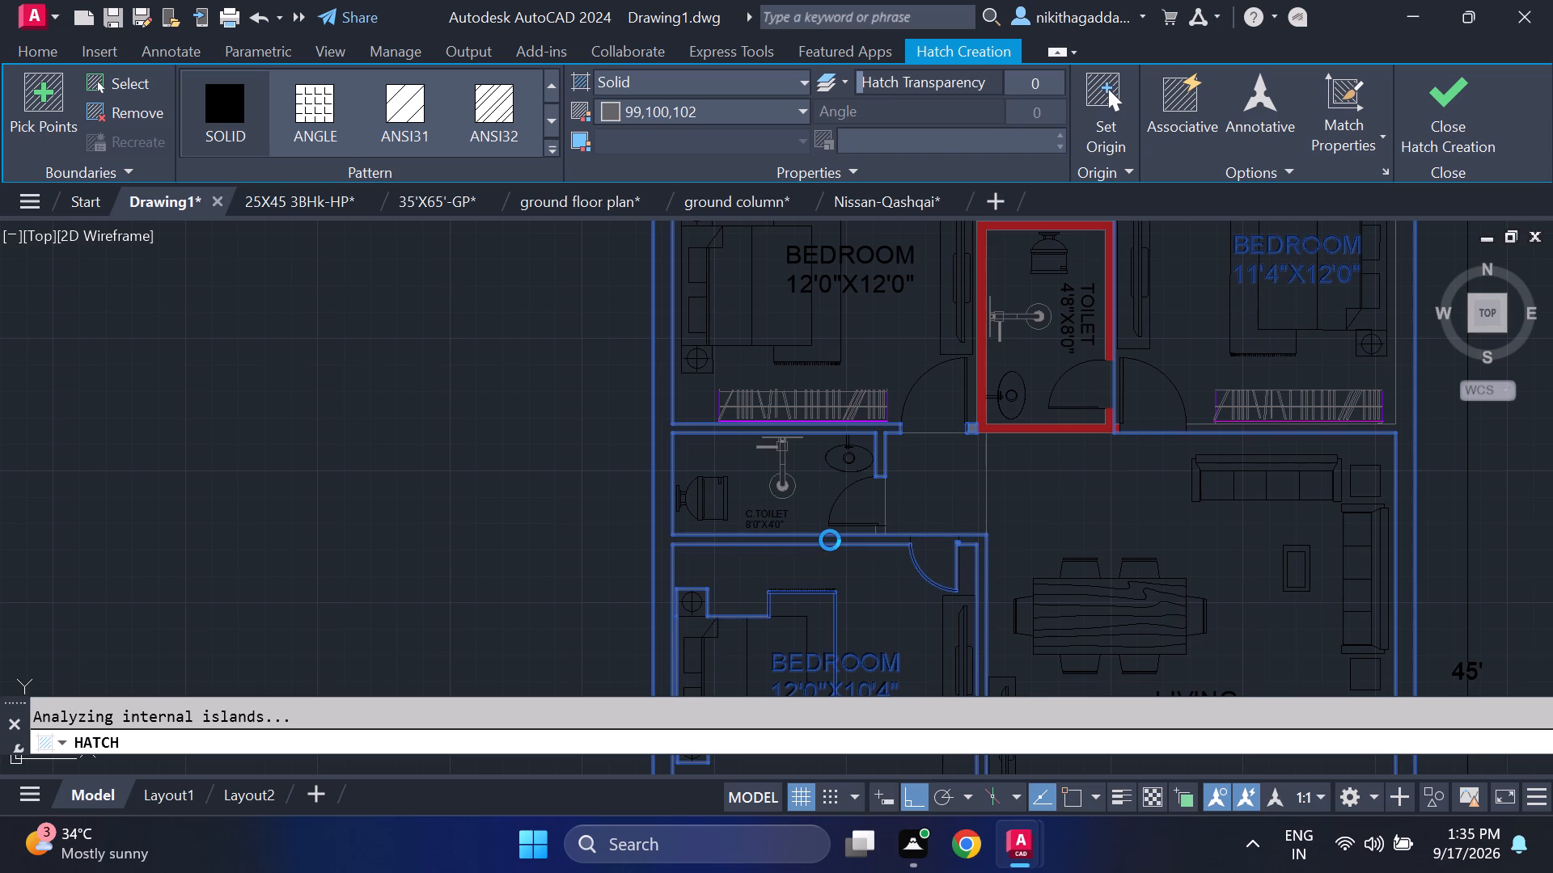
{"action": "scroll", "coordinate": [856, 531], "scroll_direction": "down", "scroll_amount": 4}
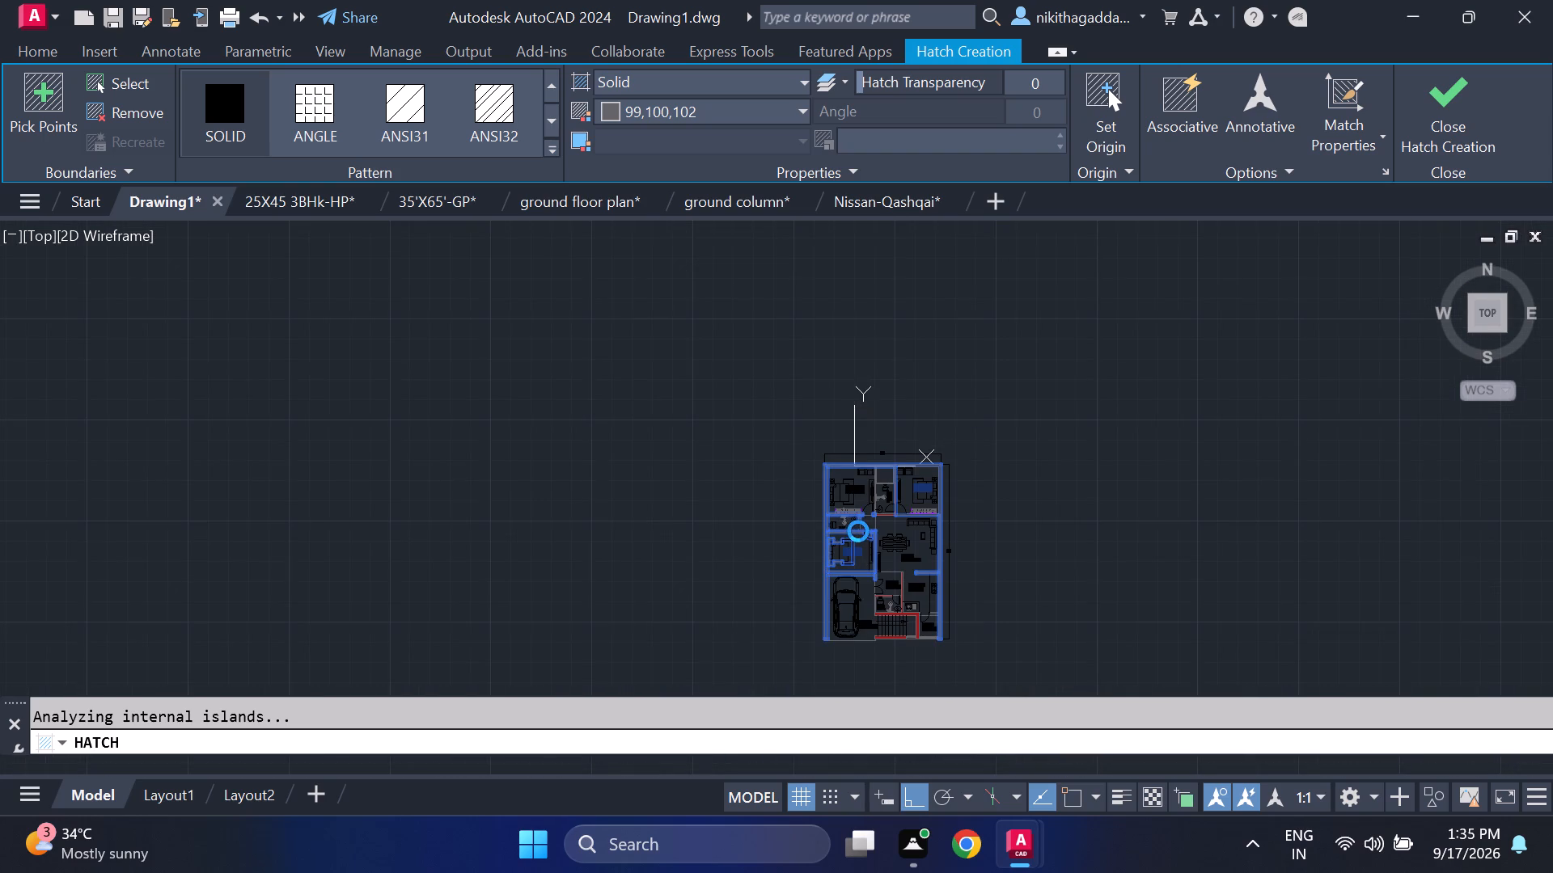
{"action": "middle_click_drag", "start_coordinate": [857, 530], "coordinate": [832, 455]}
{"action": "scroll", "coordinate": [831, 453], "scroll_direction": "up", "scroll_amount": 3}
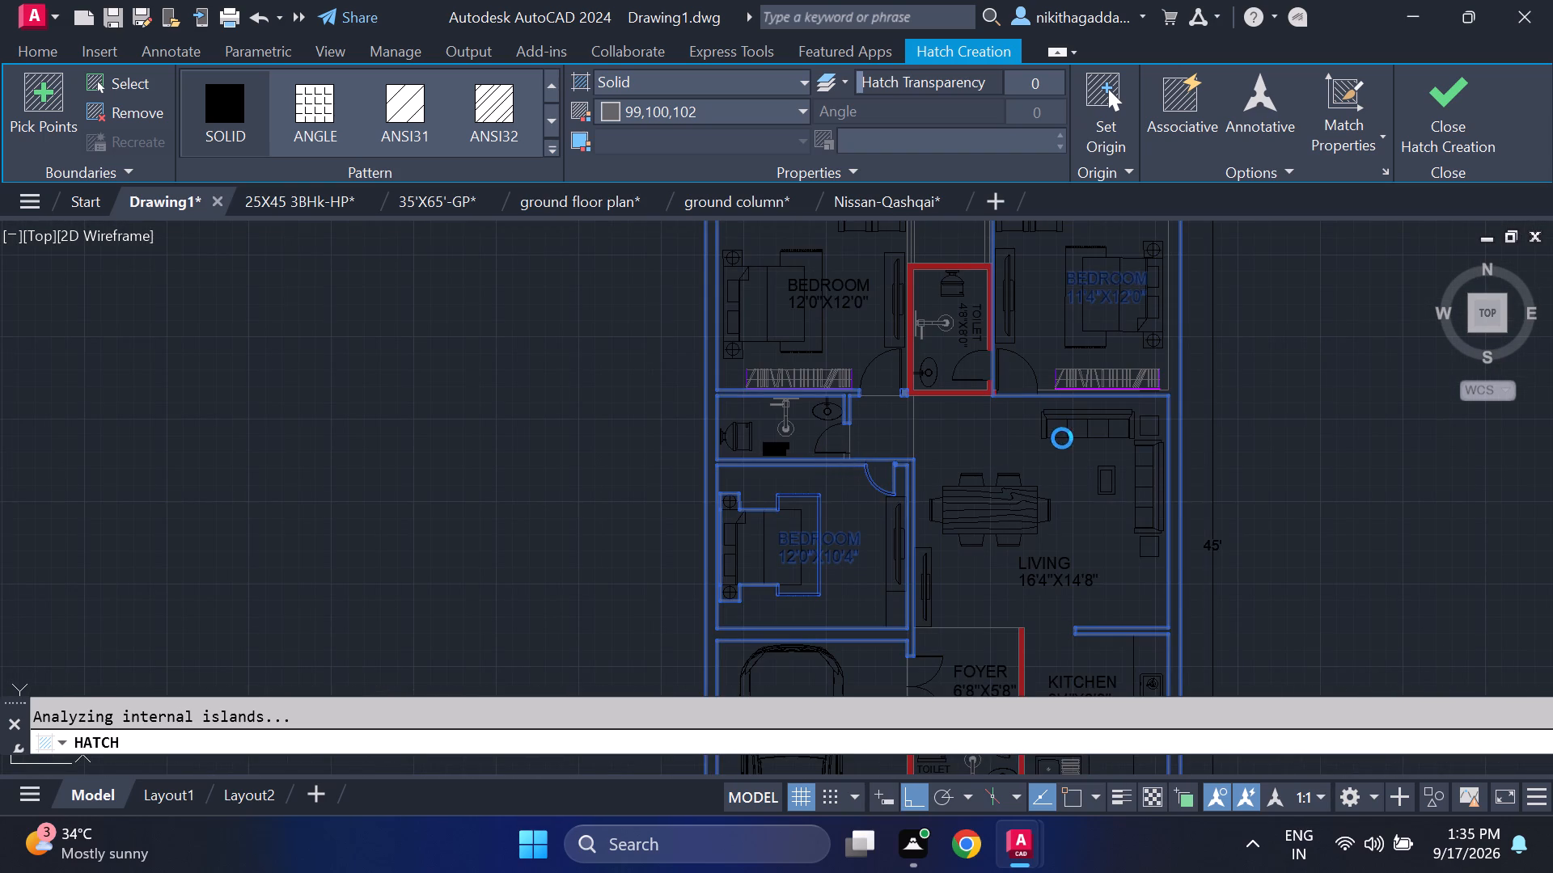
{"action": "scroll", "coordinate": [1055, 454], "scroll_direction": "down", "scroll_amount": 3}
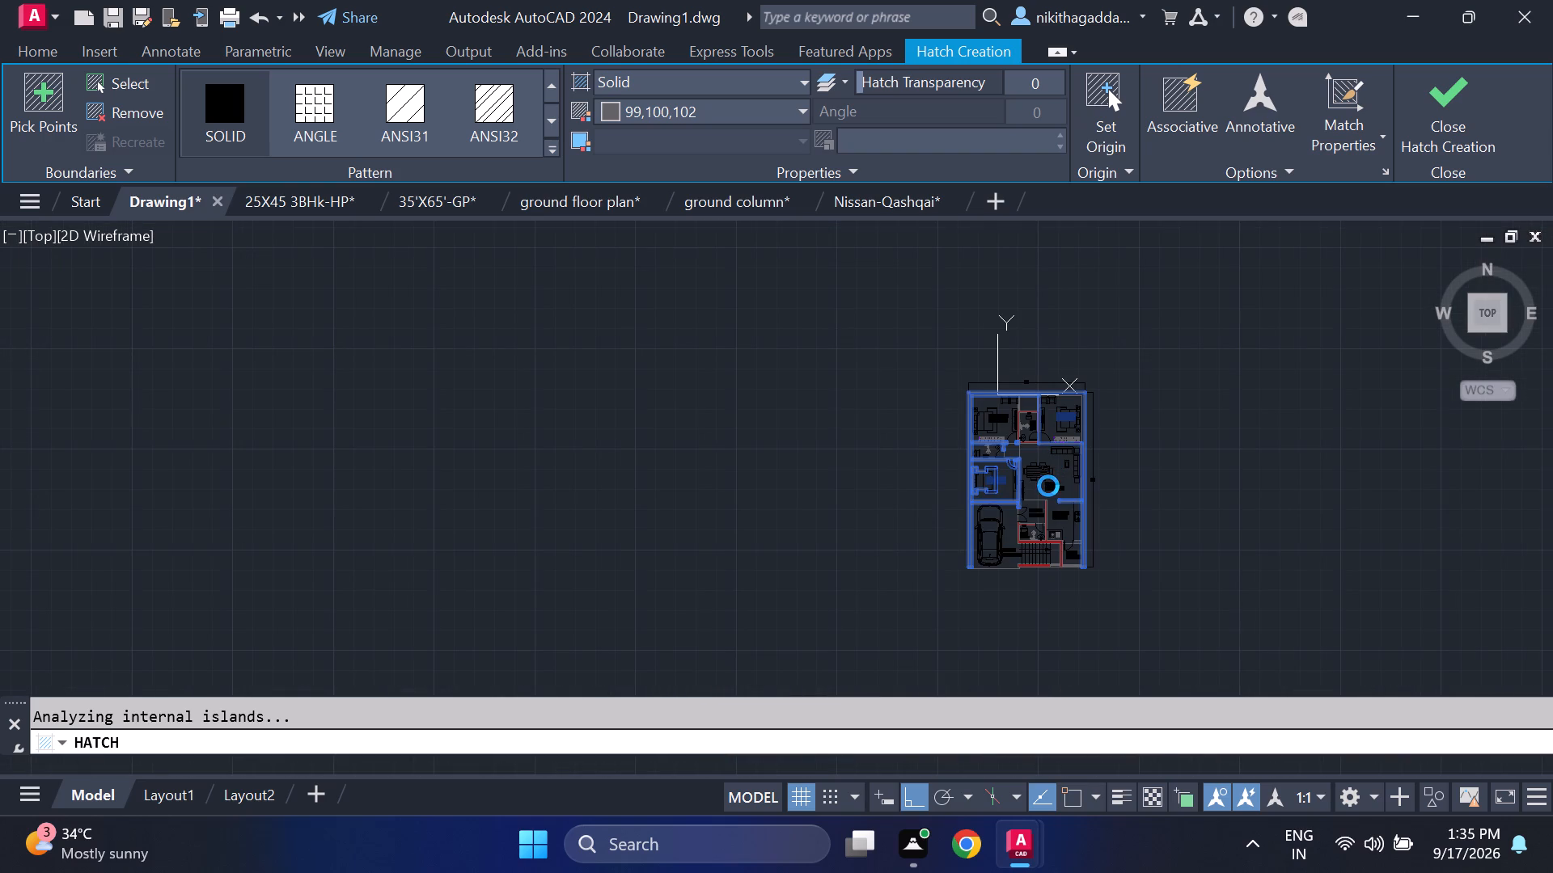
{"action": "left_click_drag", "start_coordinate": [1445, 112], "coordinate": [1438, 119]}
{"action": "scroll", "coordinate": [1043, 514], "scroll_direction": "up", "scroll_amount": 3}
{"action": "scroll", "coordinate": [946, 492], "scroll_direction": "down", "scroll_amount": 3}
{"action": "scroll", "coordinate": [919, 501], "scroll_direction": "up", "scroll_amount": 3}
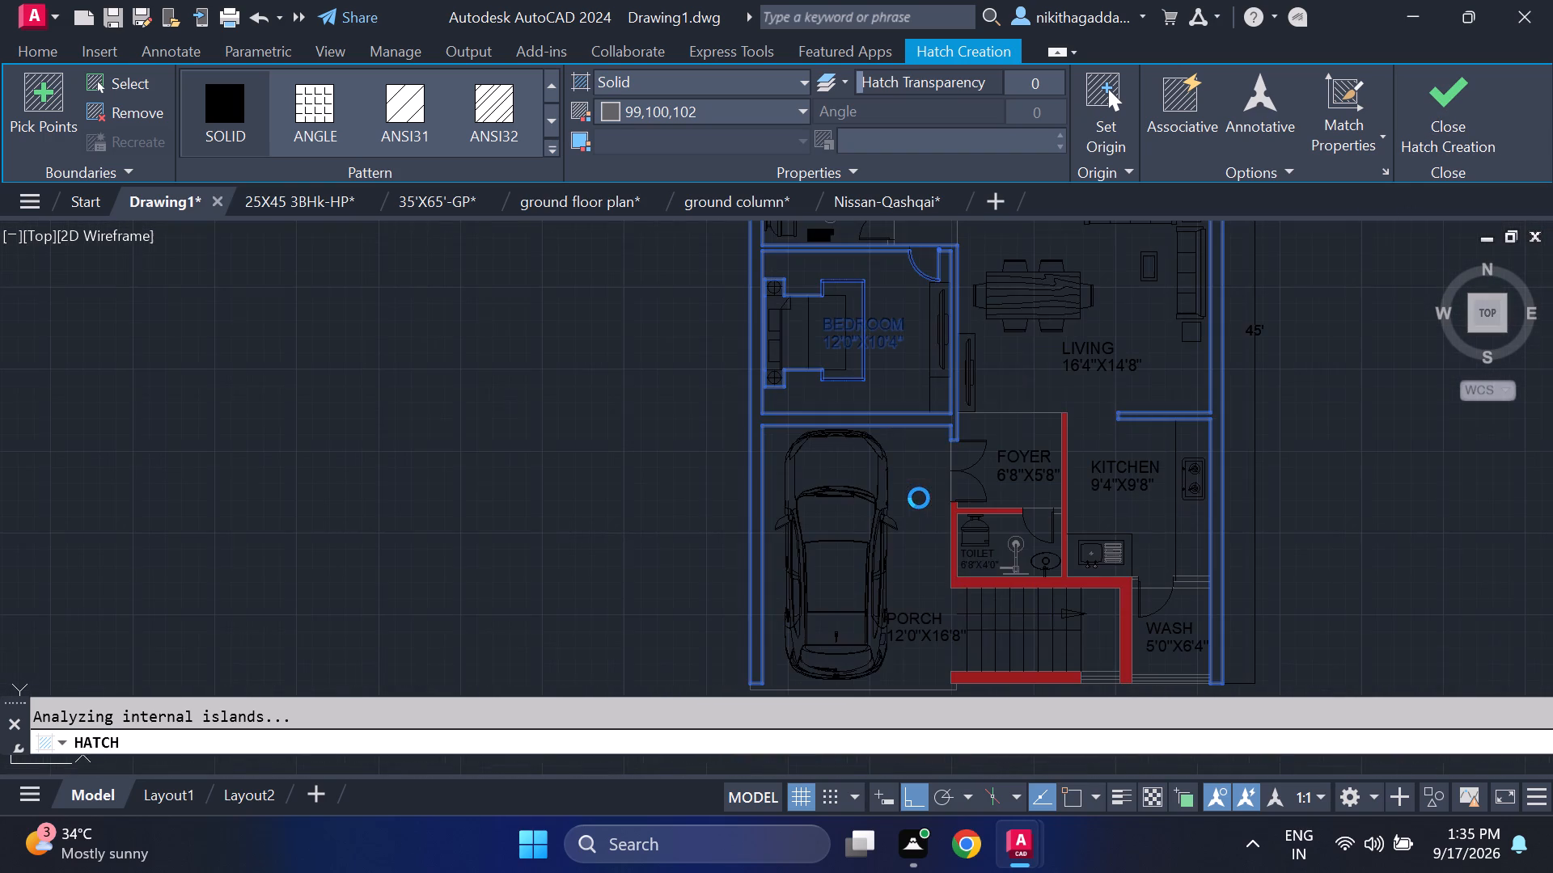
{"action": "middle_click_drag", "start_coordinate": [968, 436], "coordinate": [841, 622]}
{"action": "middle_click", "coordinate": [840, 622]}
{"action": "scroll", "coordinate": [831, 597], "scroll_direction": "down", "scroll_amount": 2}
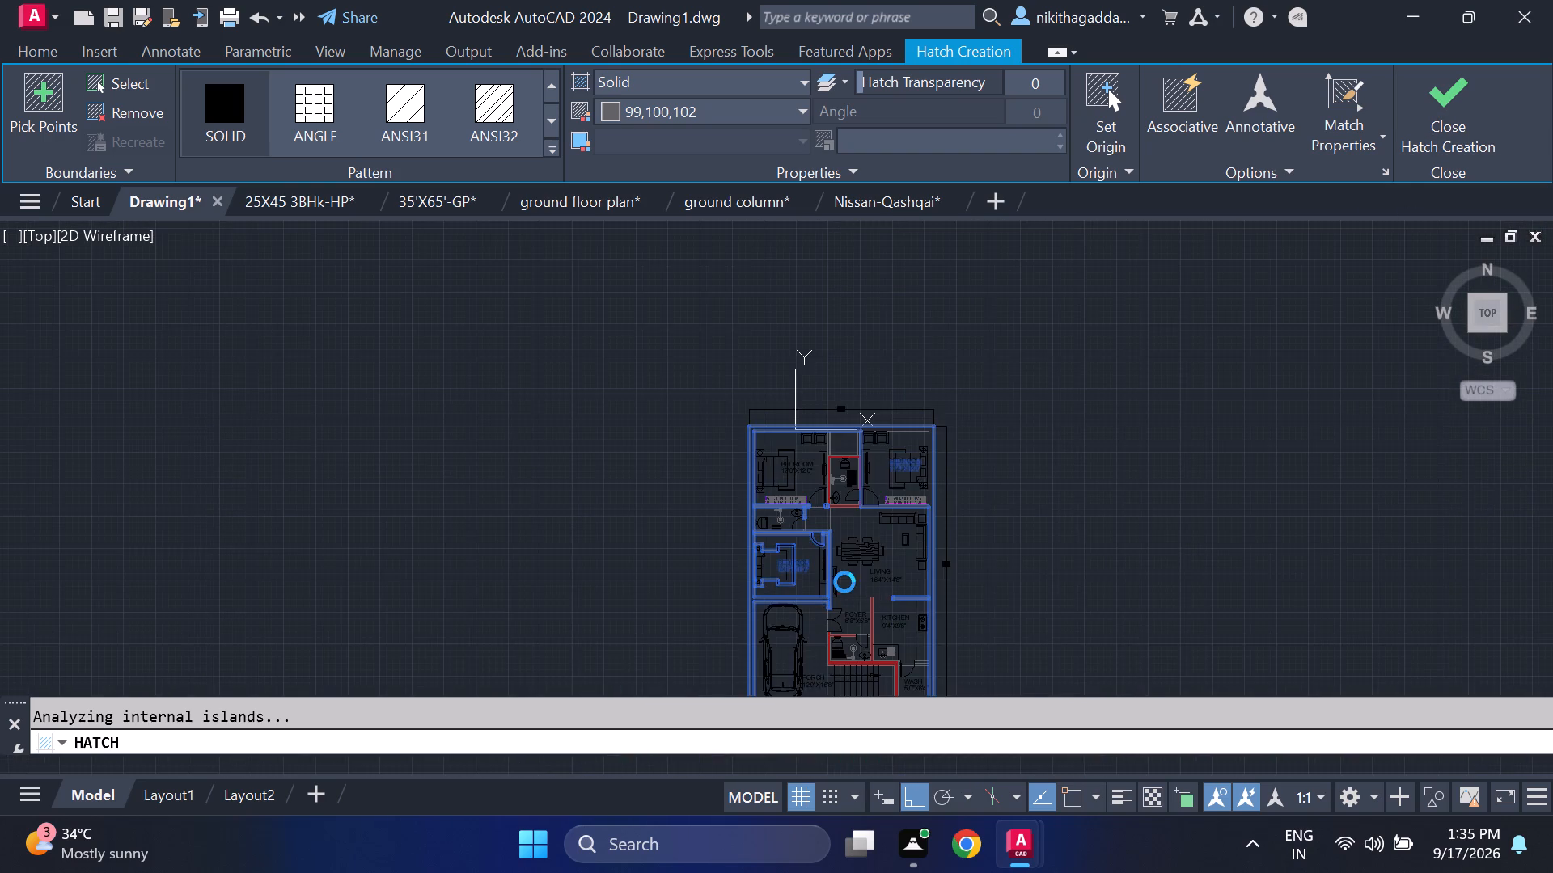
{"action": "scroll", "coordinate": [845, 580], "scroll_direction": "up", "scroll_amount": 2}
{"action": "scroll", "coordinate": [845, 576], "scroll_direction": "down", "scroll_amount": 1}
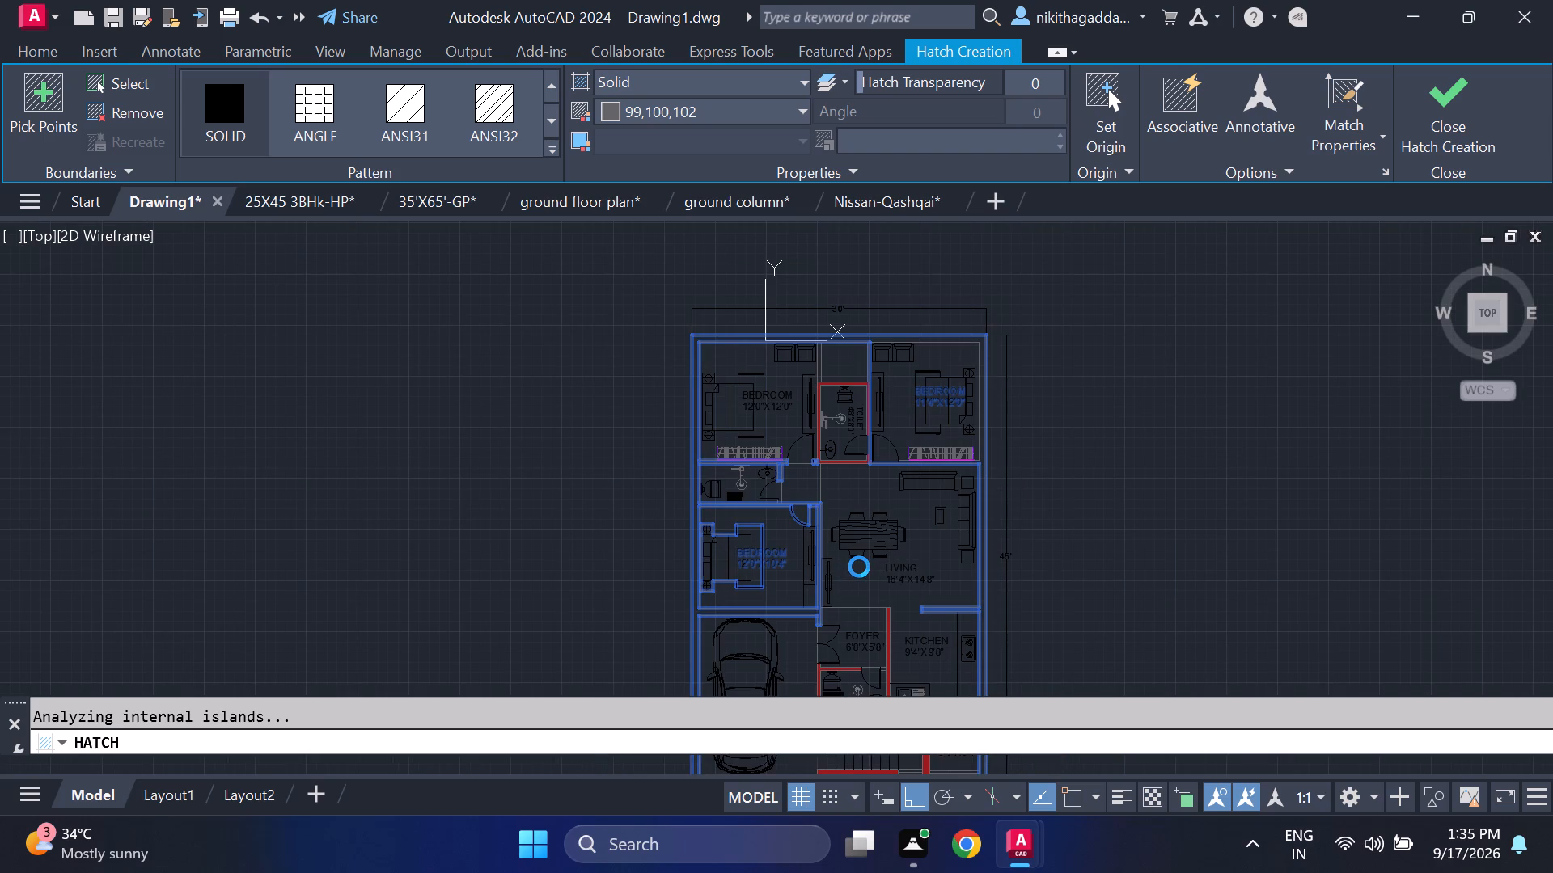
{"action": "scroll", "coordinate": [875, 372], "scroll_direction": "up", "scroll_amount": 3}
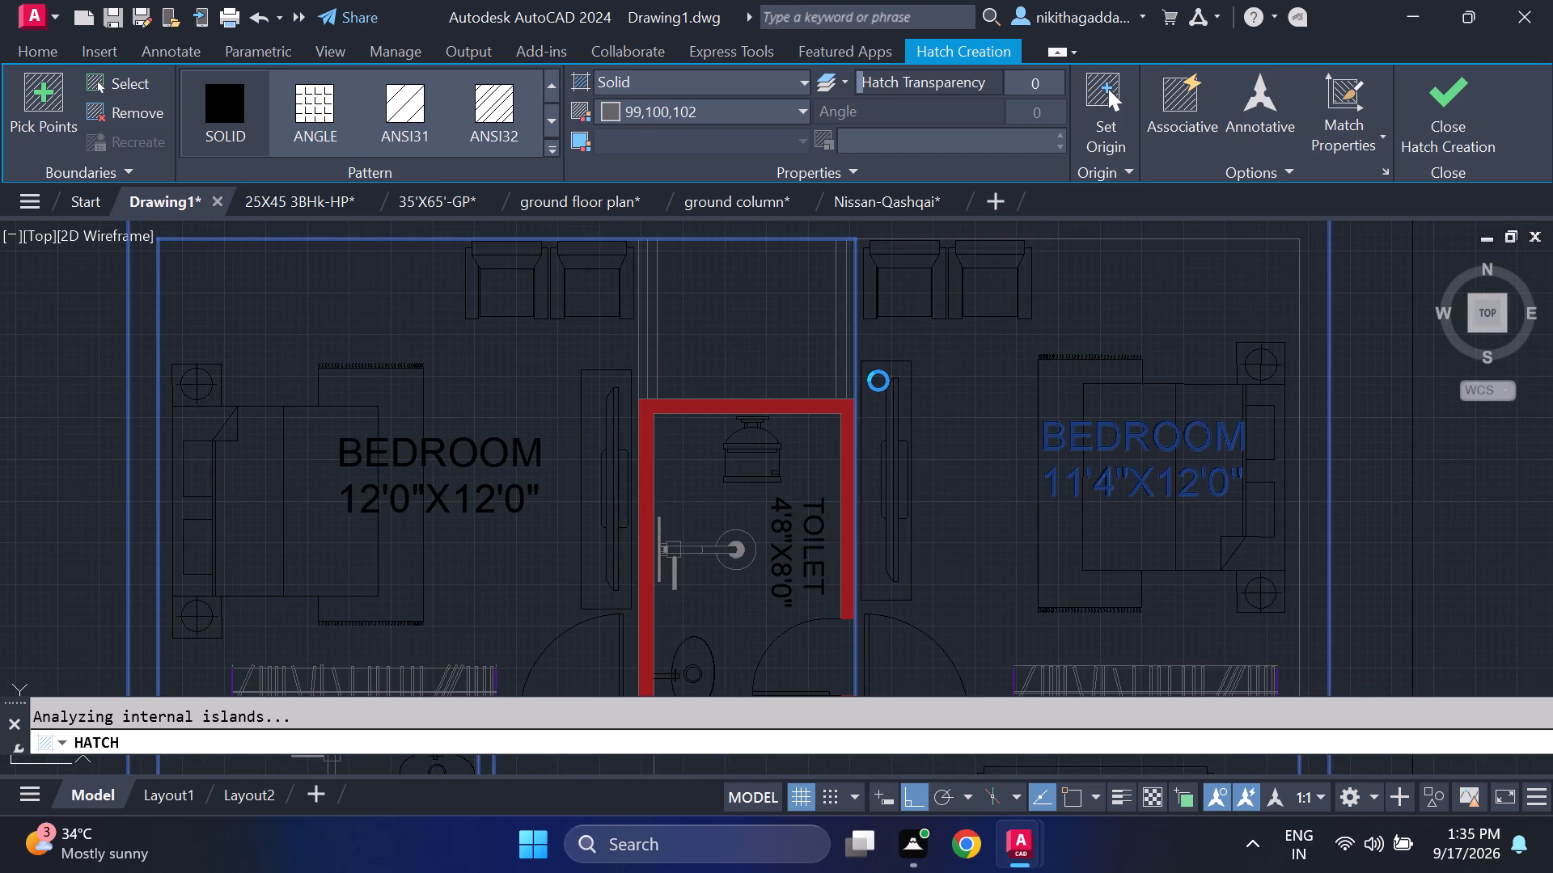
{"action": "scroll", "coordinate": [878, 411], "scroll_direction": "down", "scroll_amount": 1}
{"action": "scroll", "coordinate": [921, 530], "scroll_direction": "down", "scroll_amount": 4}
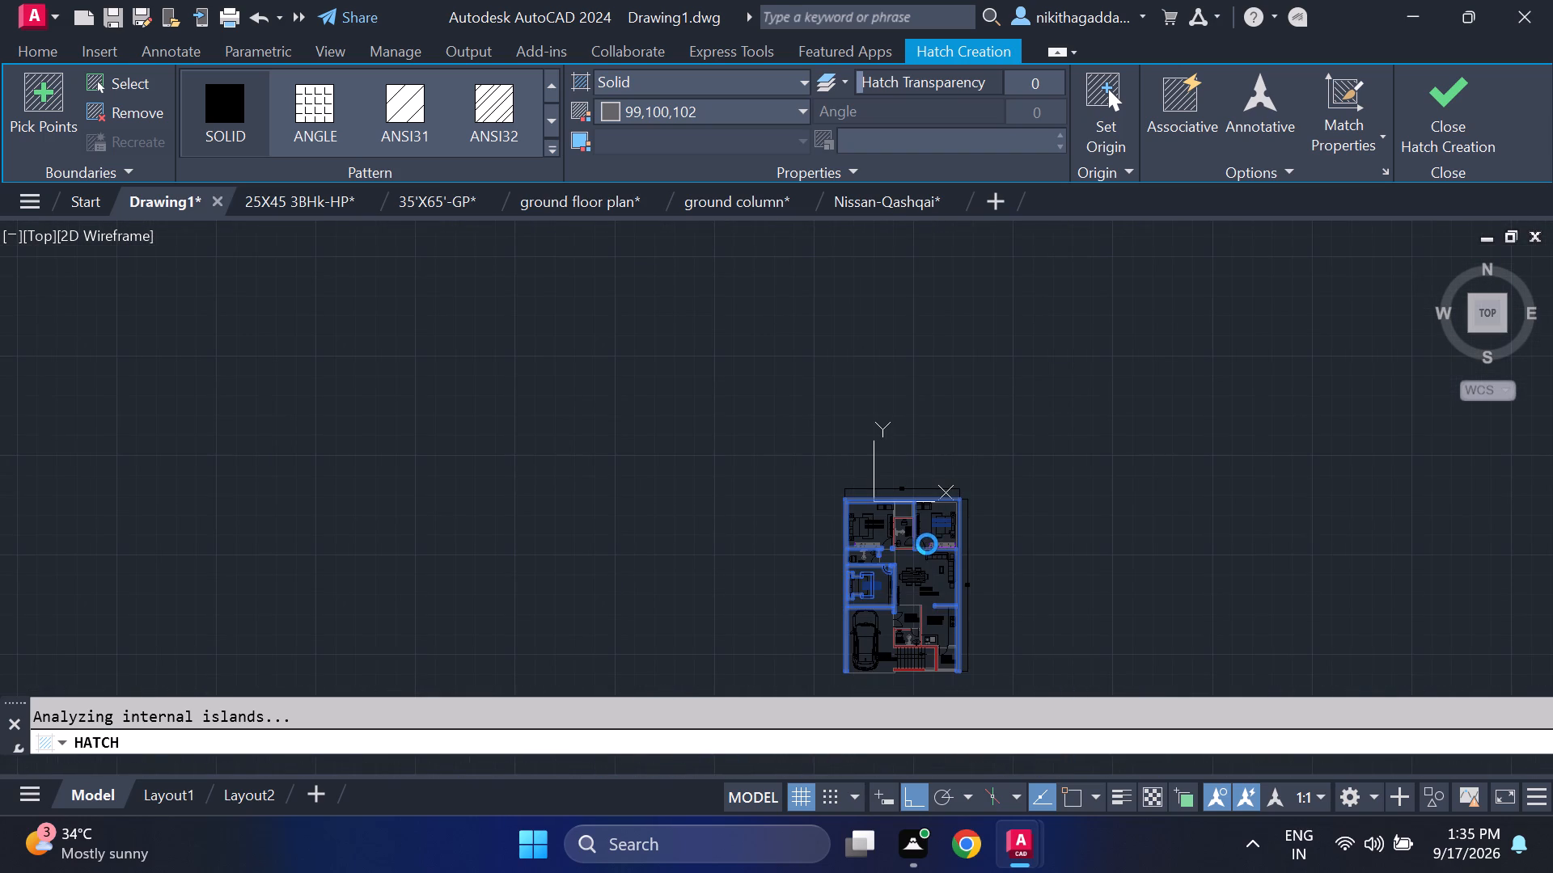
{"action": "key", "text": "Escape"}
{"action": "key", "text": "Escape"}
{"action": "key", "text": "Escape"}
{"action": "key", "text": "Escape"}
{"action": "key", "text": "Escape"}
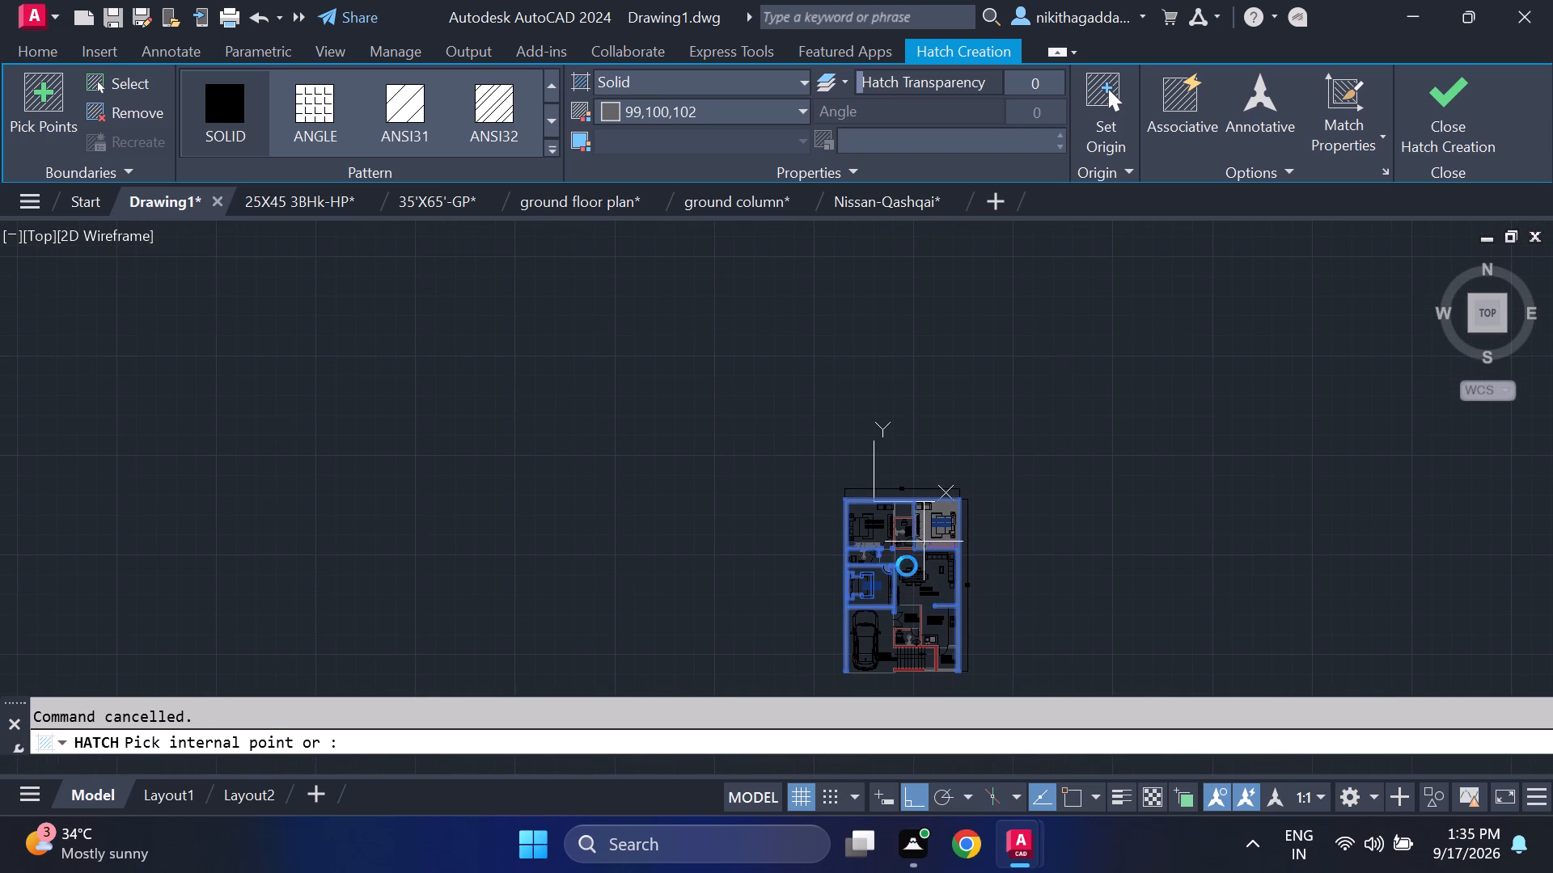
Delete the grey hatch that covers the exterior walls and floods the 11'4"X12'0" BEDROOM.
{"action": "scroll", "coordinate": [721, 559], "scroll_direction": "up", "scroll_amount": 5}
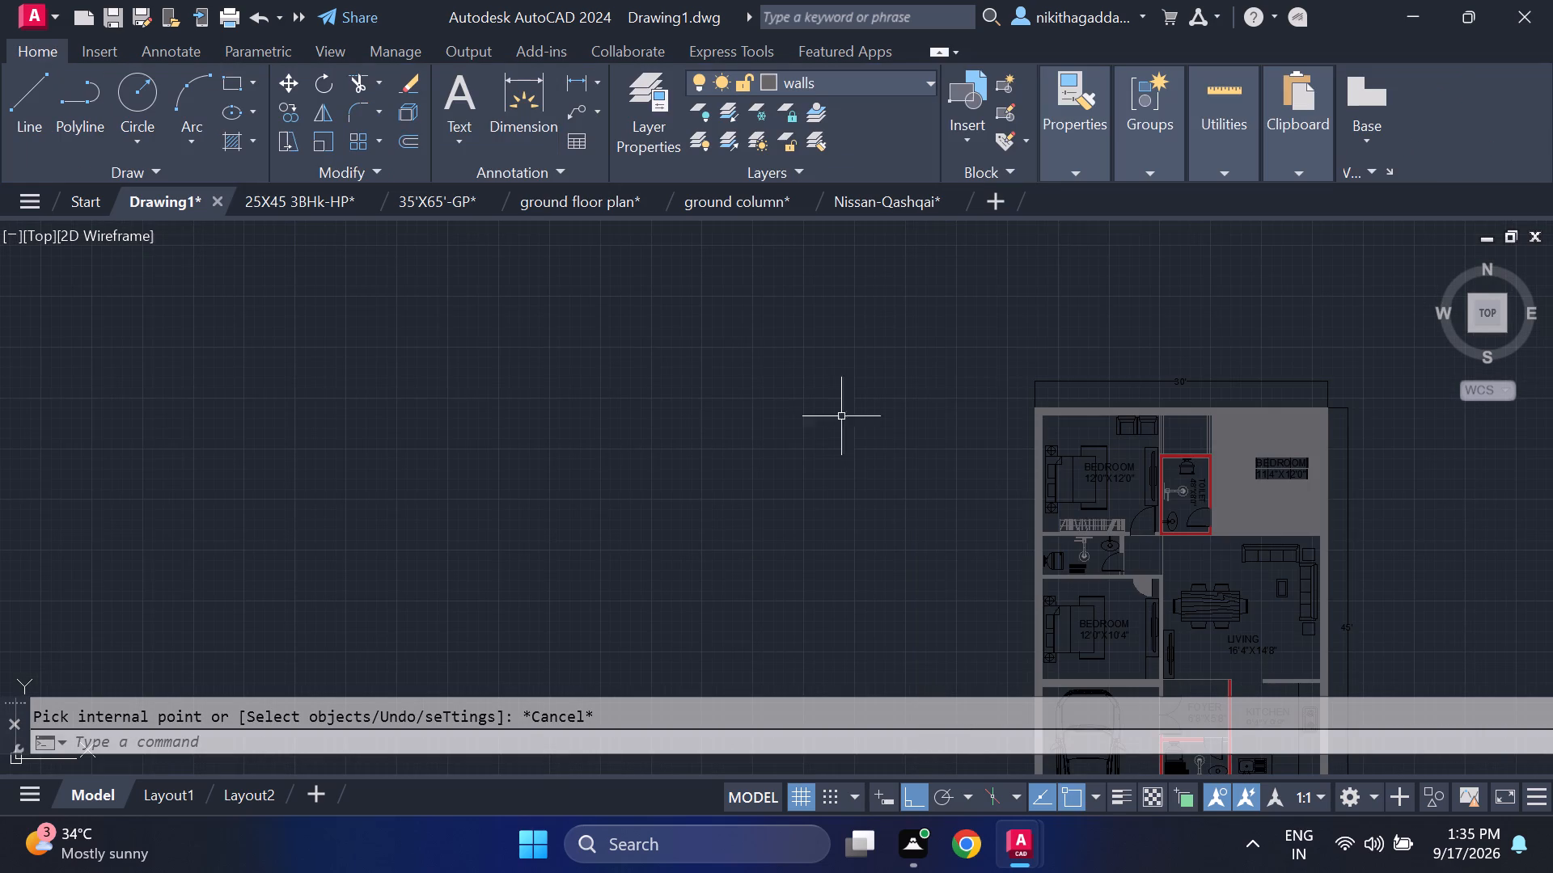
{"action": "middle_click_drag", "start_coordinate": [1098, 646], "coordinate": [815, 472]}
{"action": "scroll", "coordinate": [822, 350], "scroll_direction": "up", "scroll_amount": 2}
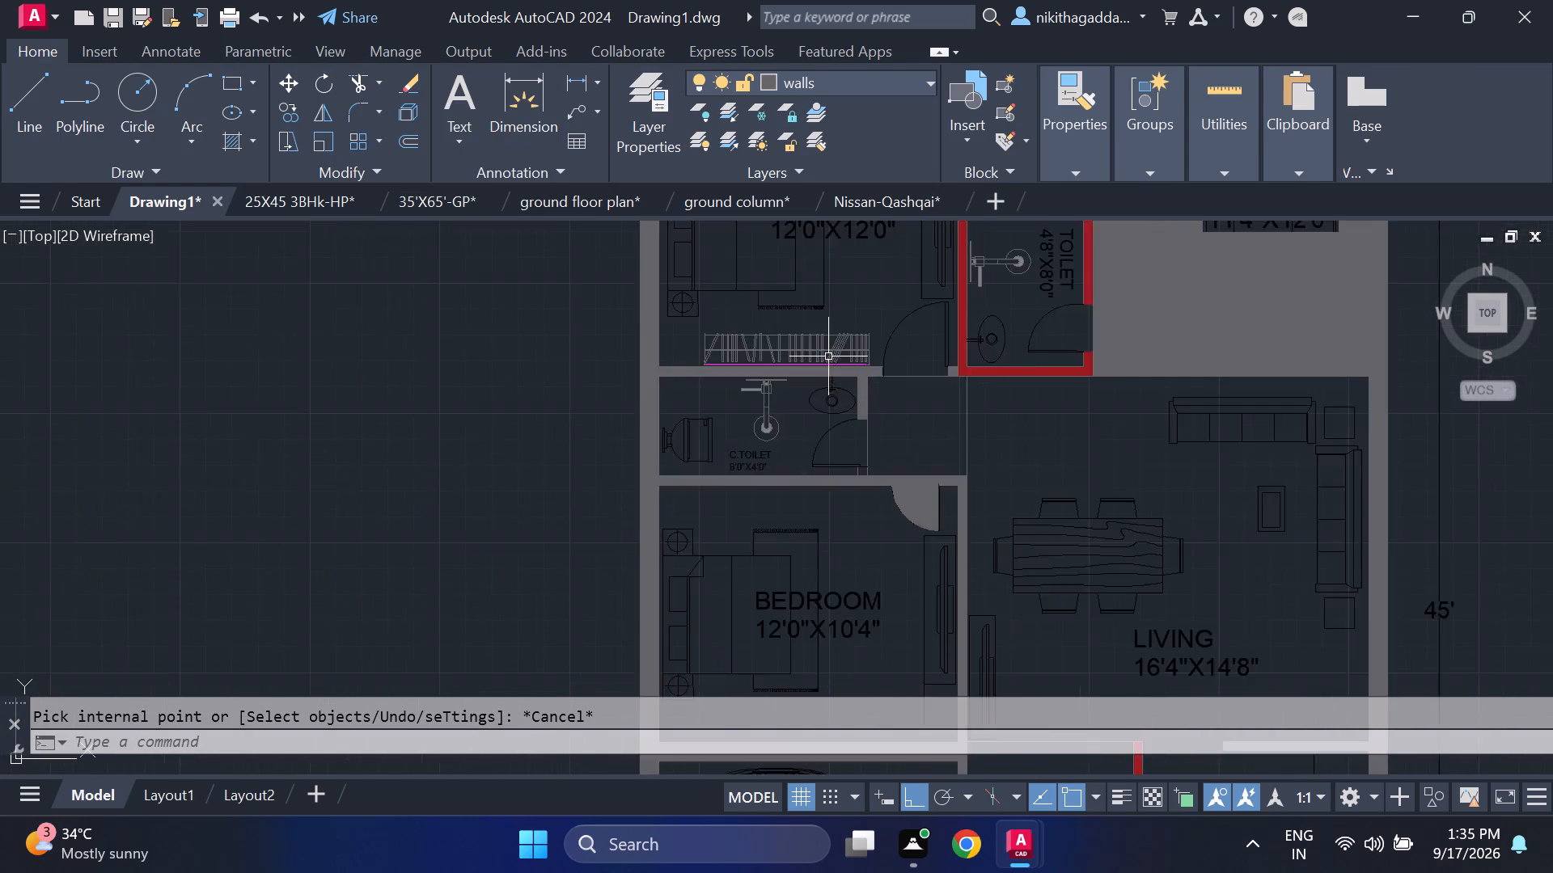
{"action": "scroll", "coordinate": [829, 356], "scroll_direction": "up", "scroll_amount": 1}
{"action": "scroll", "coordinate": [990, 474], "scroll_direction": "down", "scroll_amount": 2}
{"action": "middle_click_drag", "start_coordinate": [1125, 542], "coordinate": [1019, 367]}
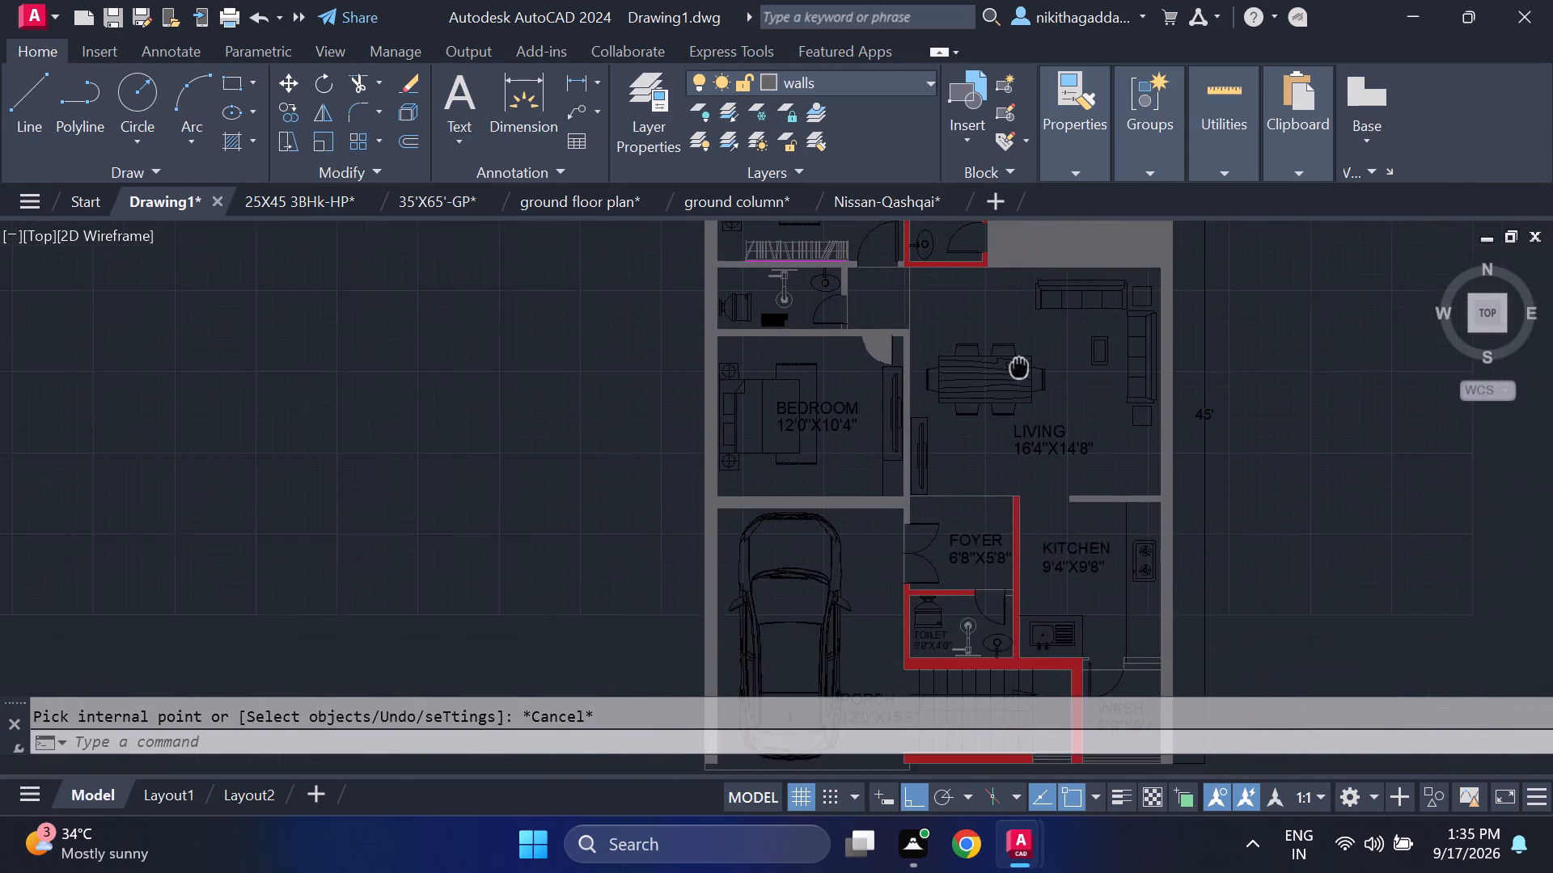
{"action": "middle_click_drag", "start_coordinate": [1019, 367], "coordinate": [1005, 563]}
{"action": "left_click", "coordinate": [1032, 409]}
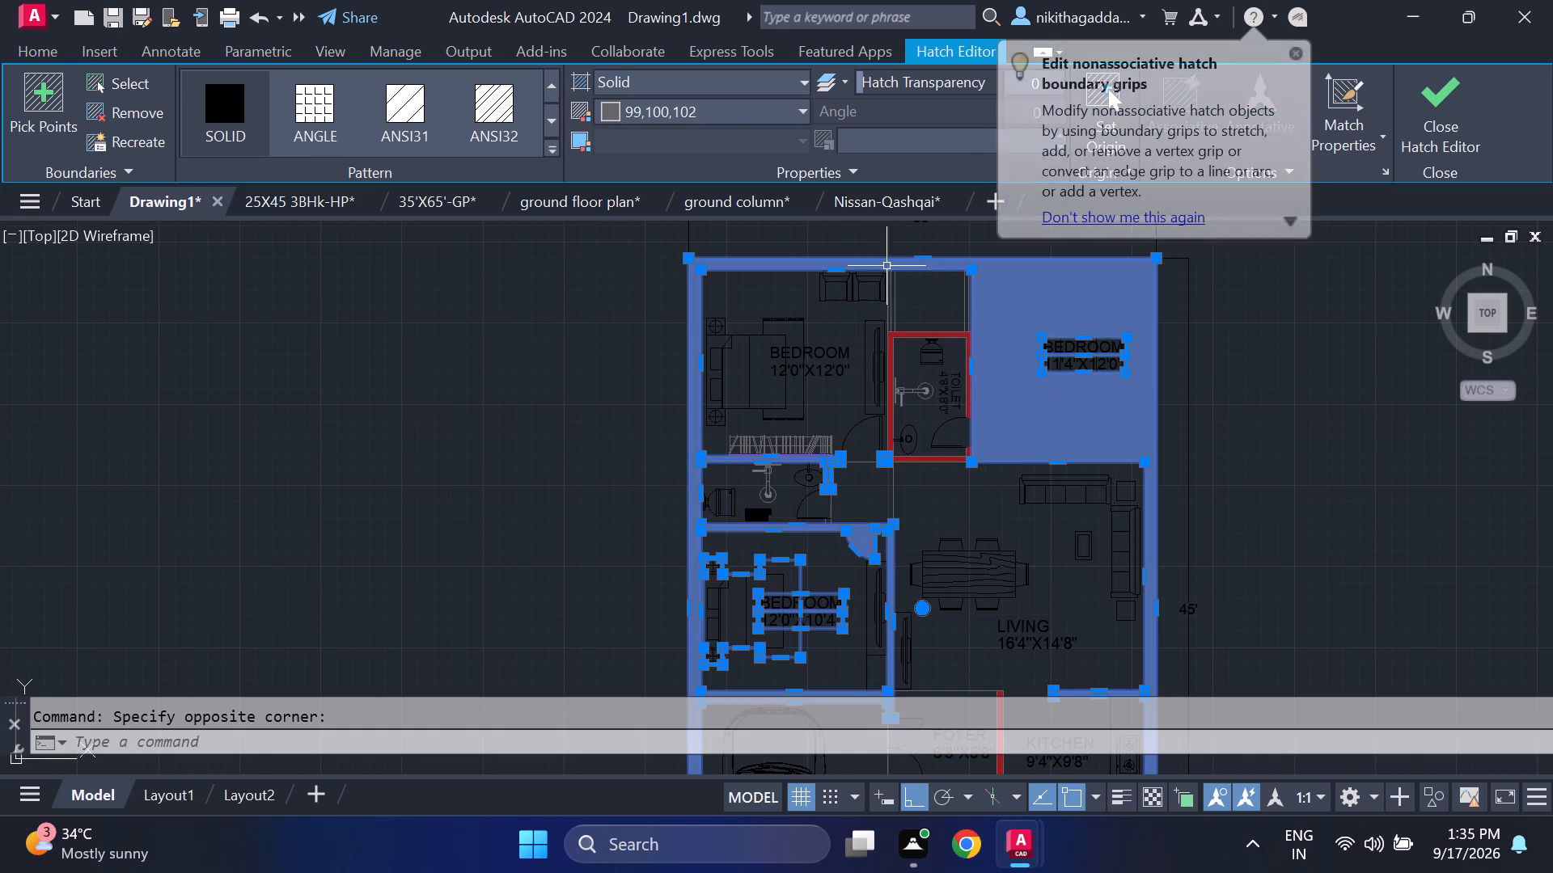
{"action": "left_click", "coordinate": [725, 104]}
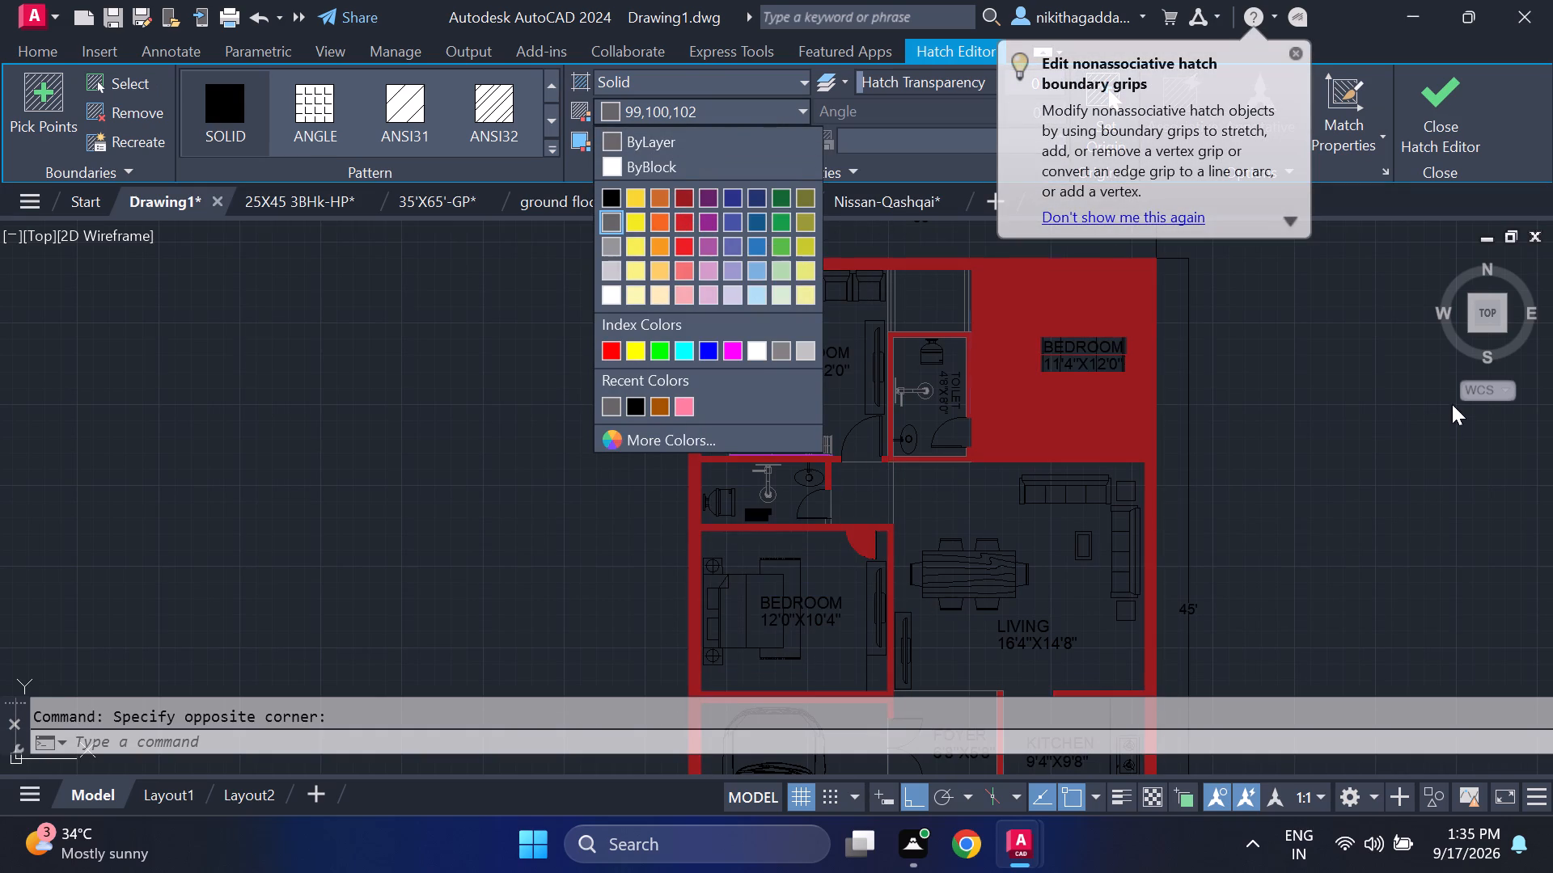
{"action": "key", "text": "Escape"}
{"action": "key", "text": "Escape"}
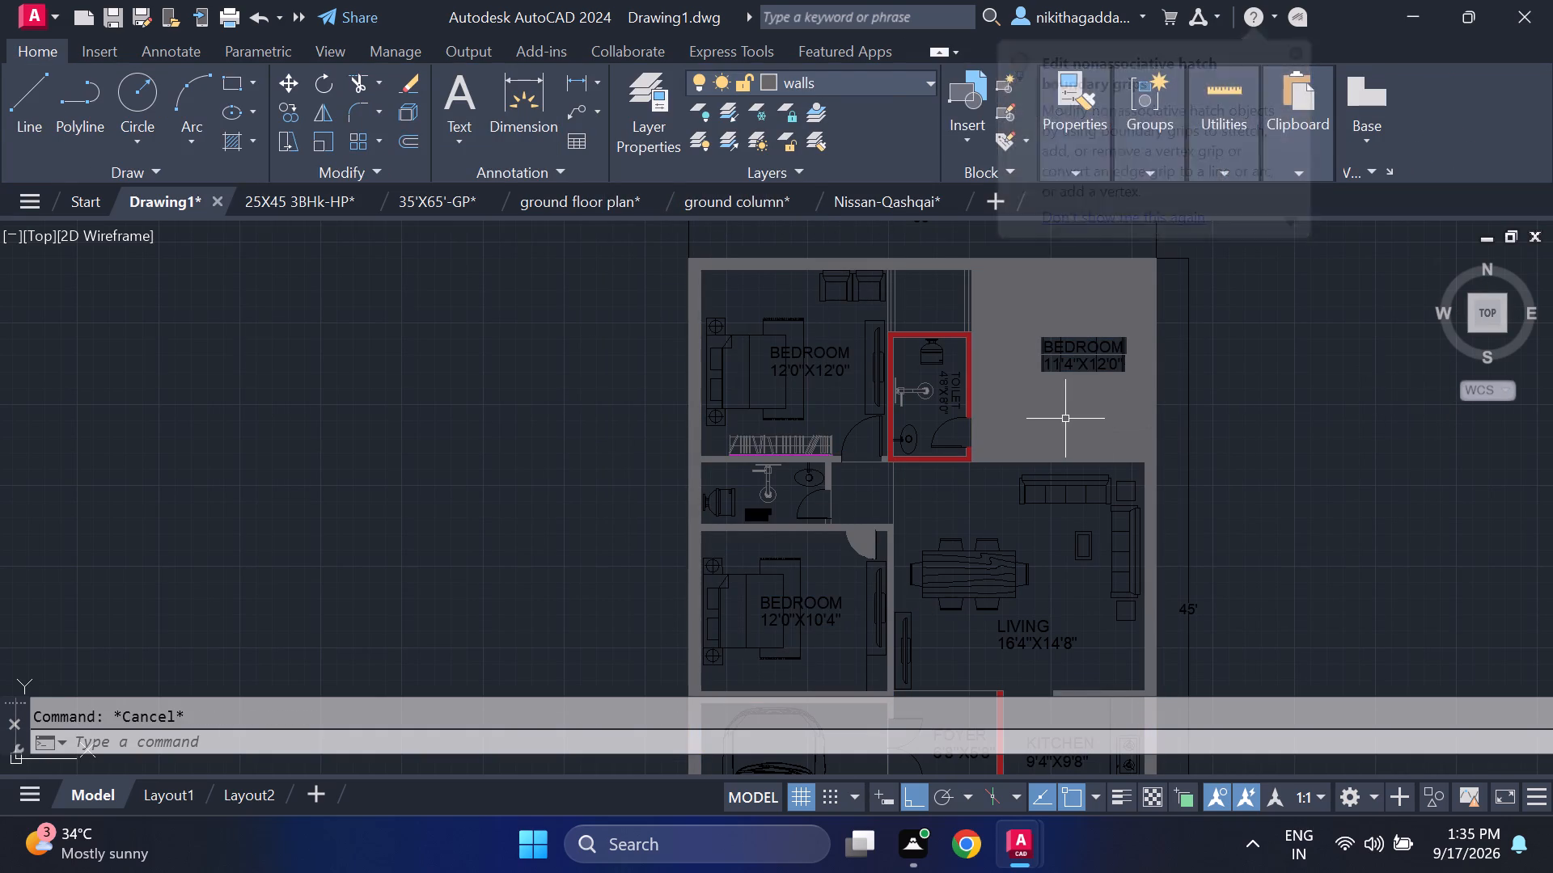
{"action": "left_click", "coordinate": [1065, 418]}
{"action": "key", "text": "Delete"}
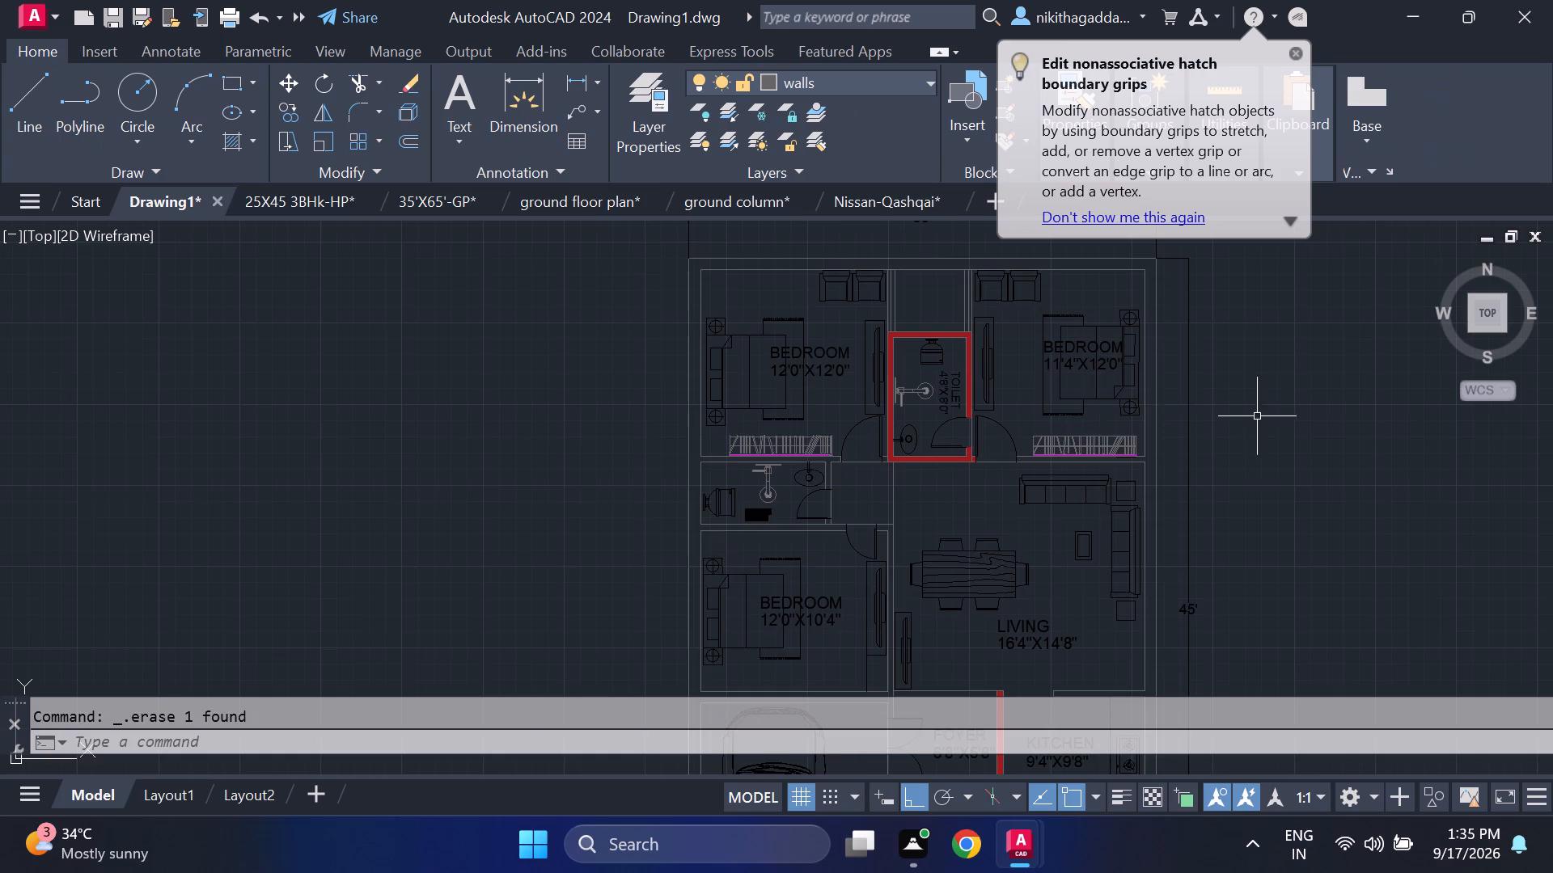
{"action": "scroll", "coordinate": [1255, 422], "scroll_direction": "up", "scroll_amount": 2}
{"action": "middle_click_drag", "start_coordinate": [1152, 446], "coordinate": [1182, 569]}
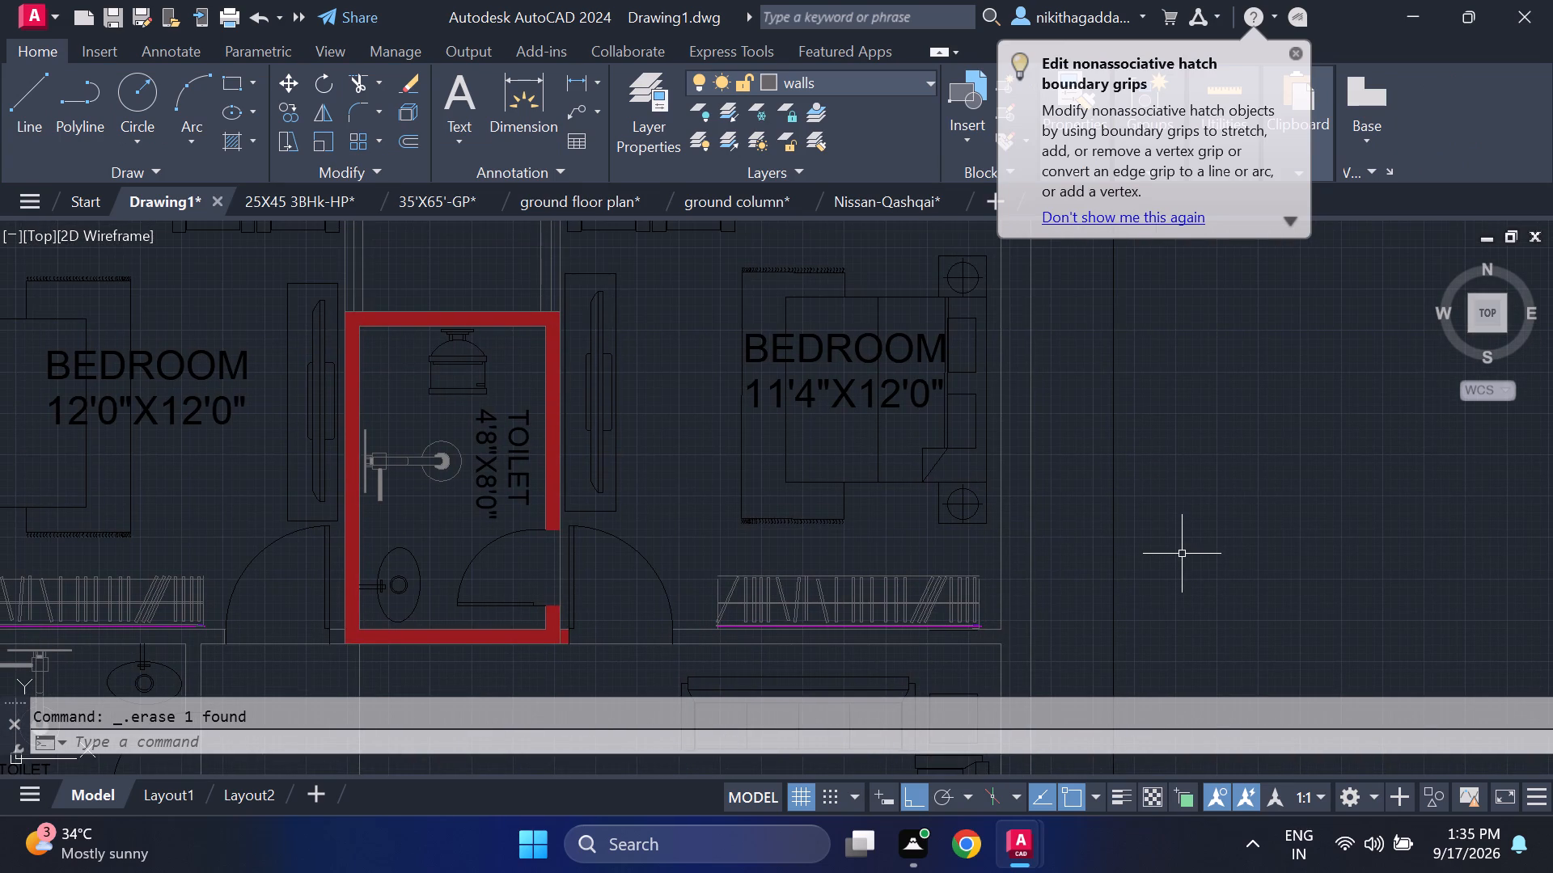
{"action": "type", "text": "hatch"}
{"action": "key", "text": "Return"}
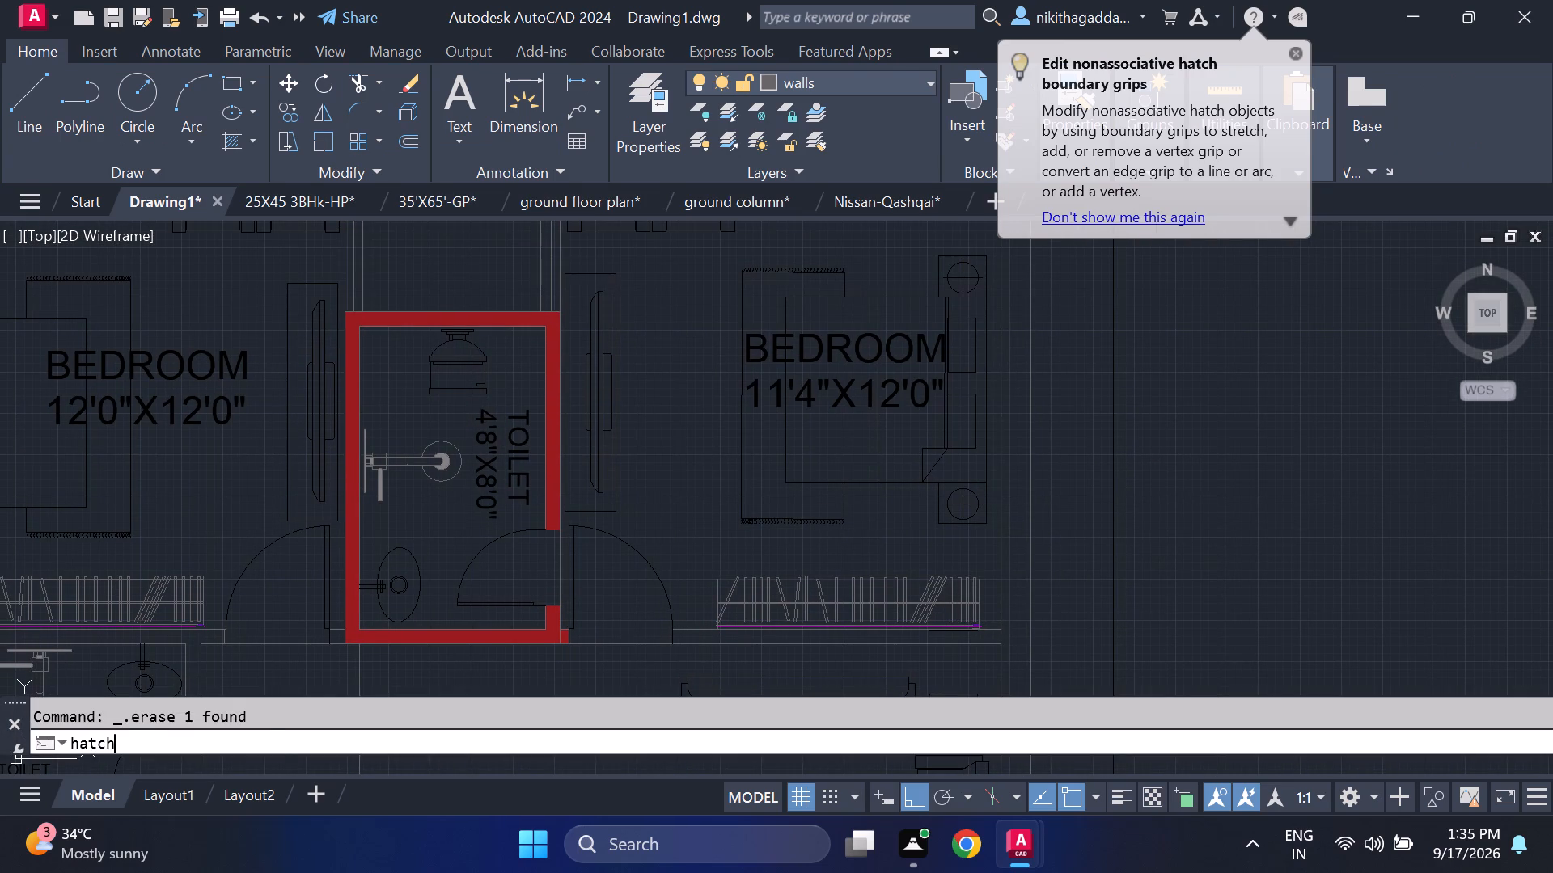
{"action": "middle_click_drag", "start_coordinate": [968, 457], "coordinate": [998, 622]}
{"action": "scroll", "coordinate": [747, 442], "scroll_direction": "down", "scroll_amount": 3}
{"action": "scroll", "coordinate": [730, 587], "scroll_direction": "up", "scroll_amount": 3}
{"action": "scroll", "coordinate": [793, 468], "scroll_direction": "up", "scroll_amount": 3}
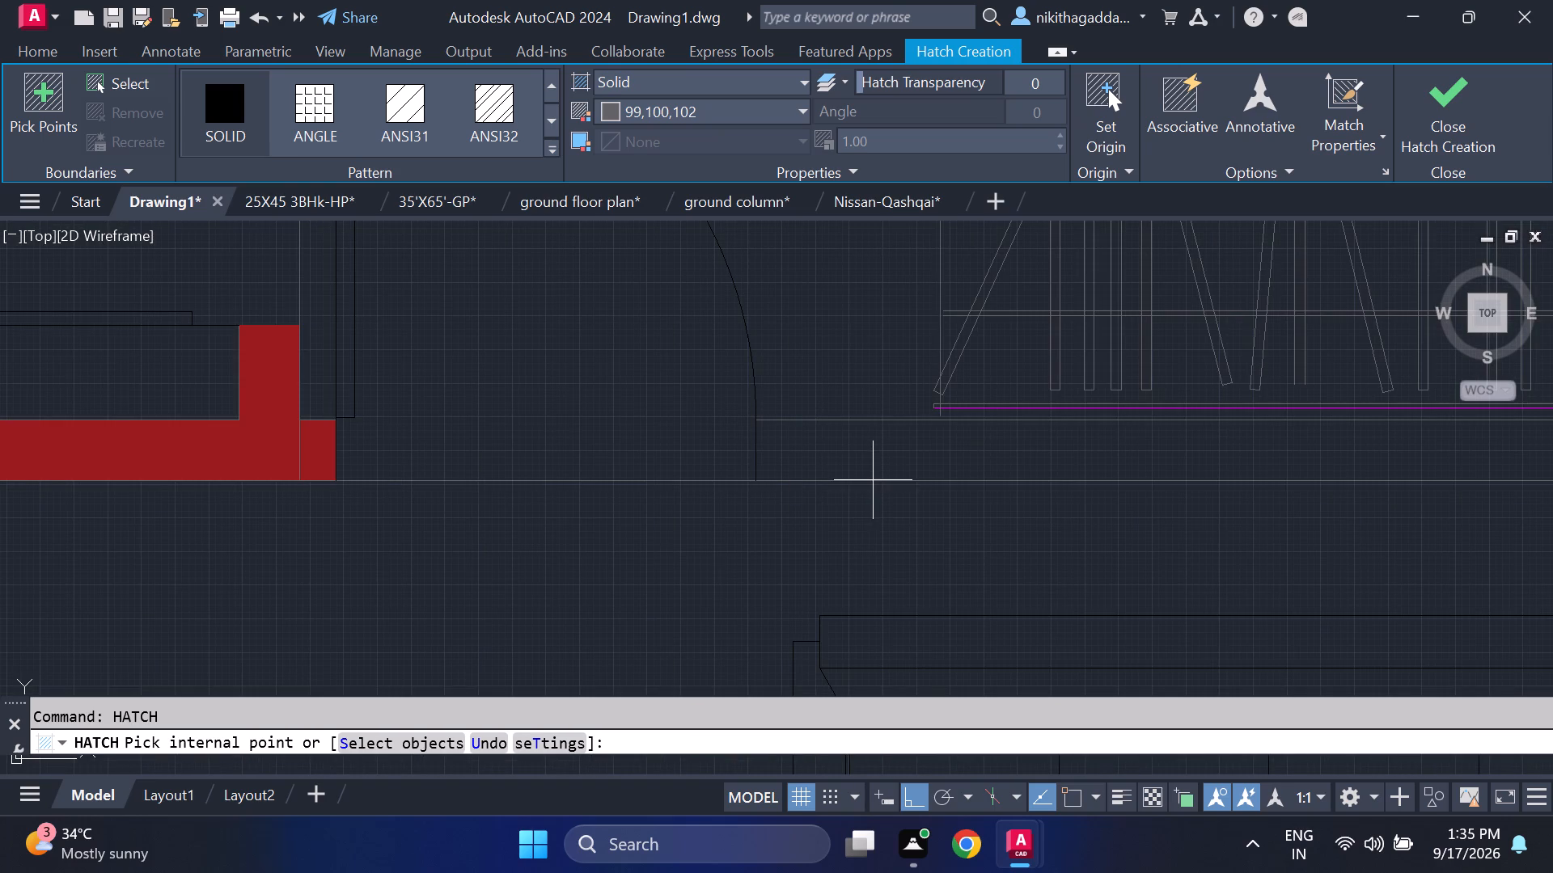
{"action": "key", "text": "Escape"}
Draw a line across the 11'4"X12'0" BEDROOM door opening, continuing the bedroom-side wall face from jamb to jamb.
{"action": "scroll", "coordinate": [689, 456], "scroll_direction": "down", "scroll_amount": 1}
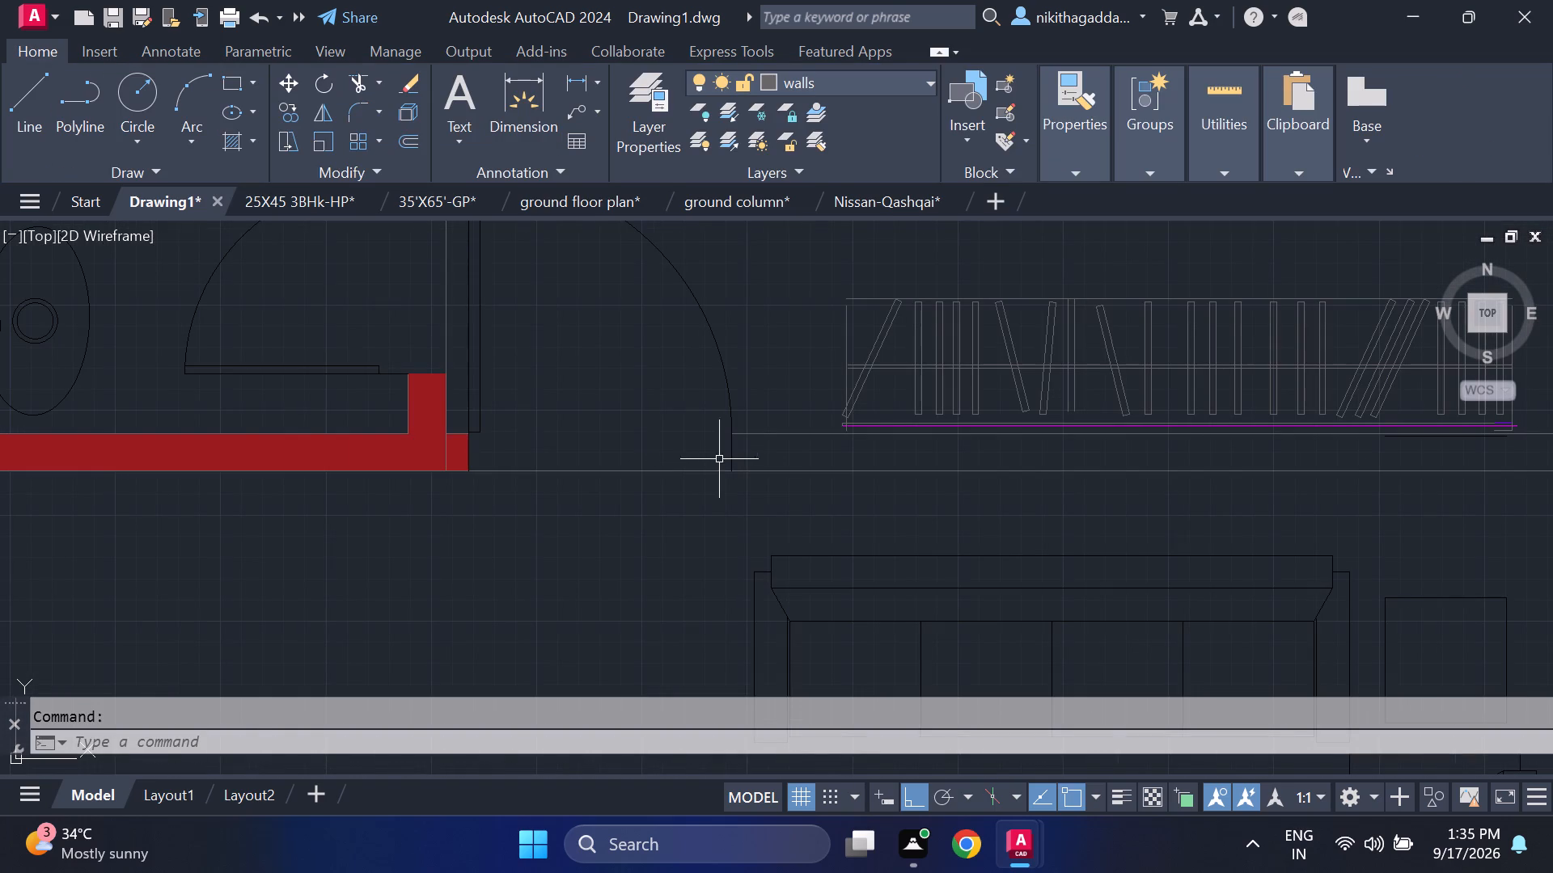
{"action": "scroll", "coordinate": [799, 487], "scroll_direction": "down", "scroll_amount": 1}
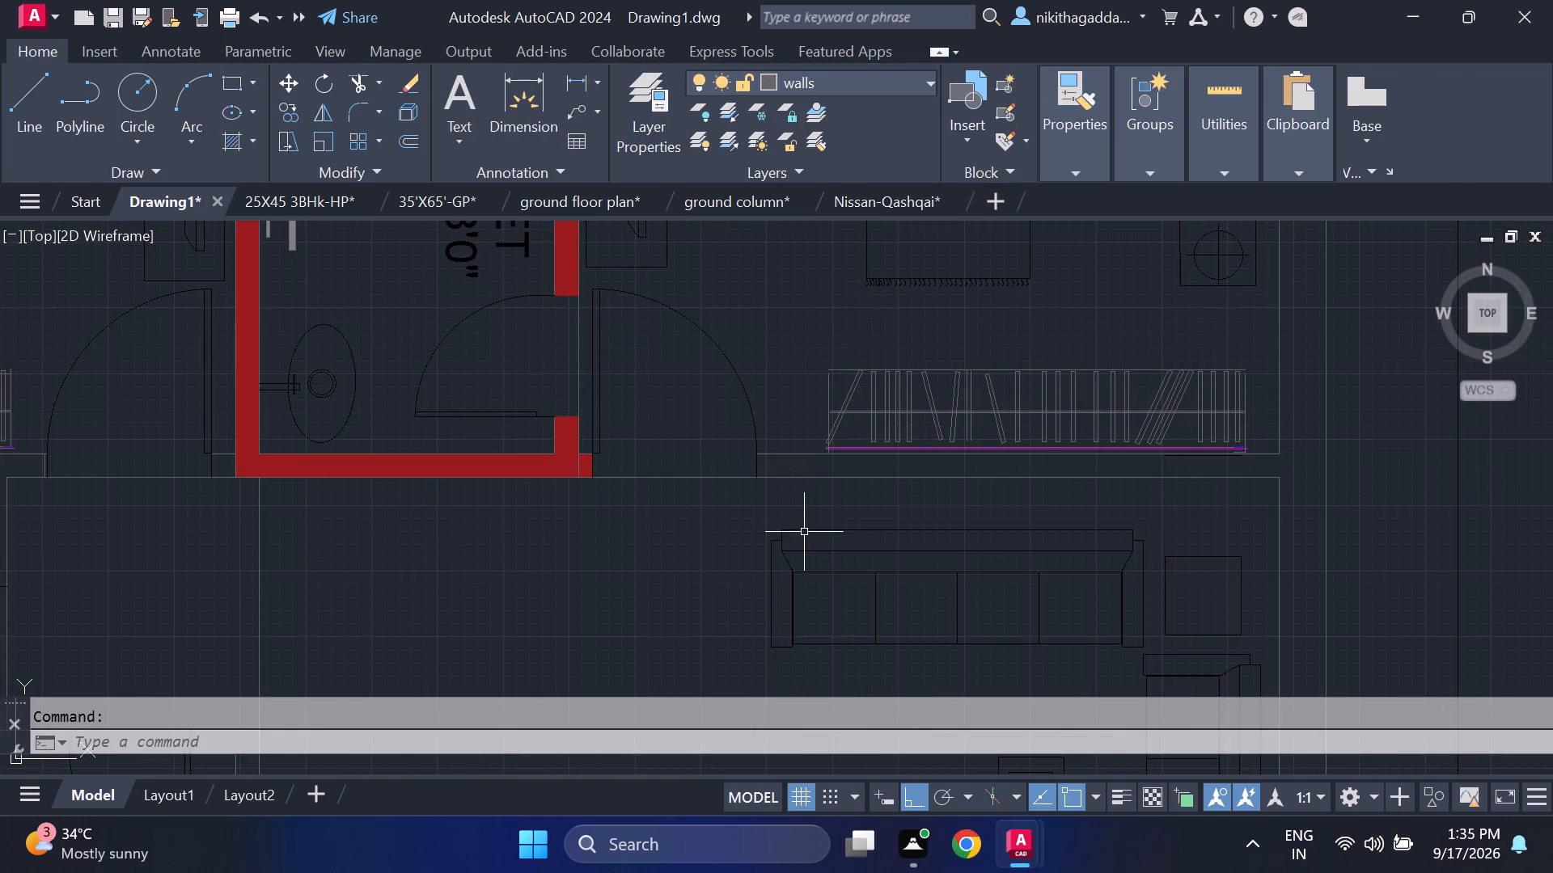
{"action": "key", "text": "l"}
{"action": "key", "text": "Return"}
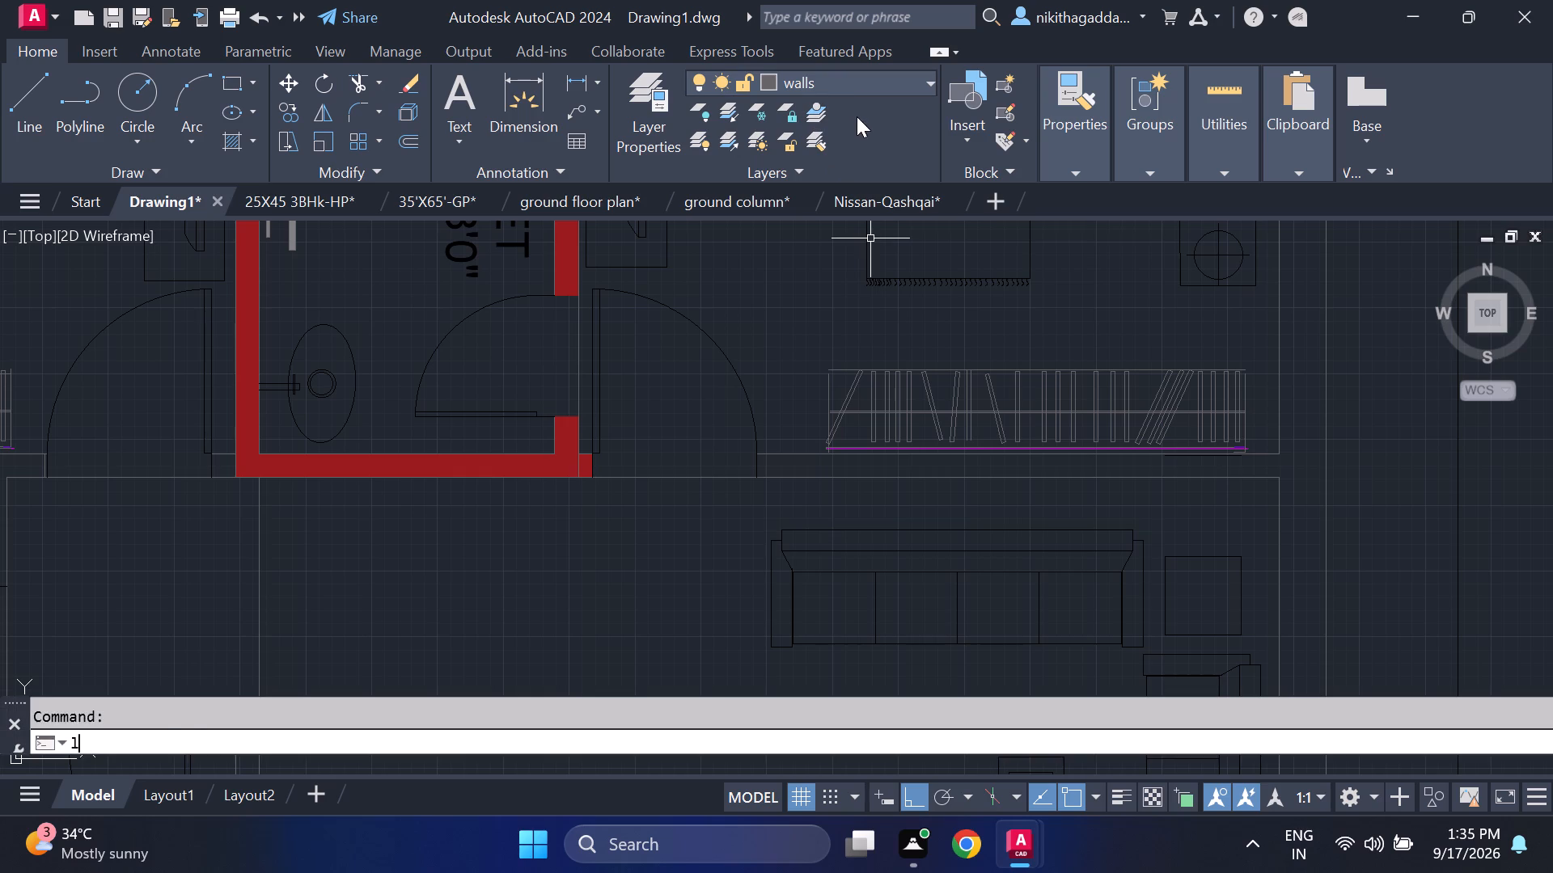
{"action": "scroll", "coordinate": [633, 427], "scroll_direction": "up", "scroll_amount": 3}
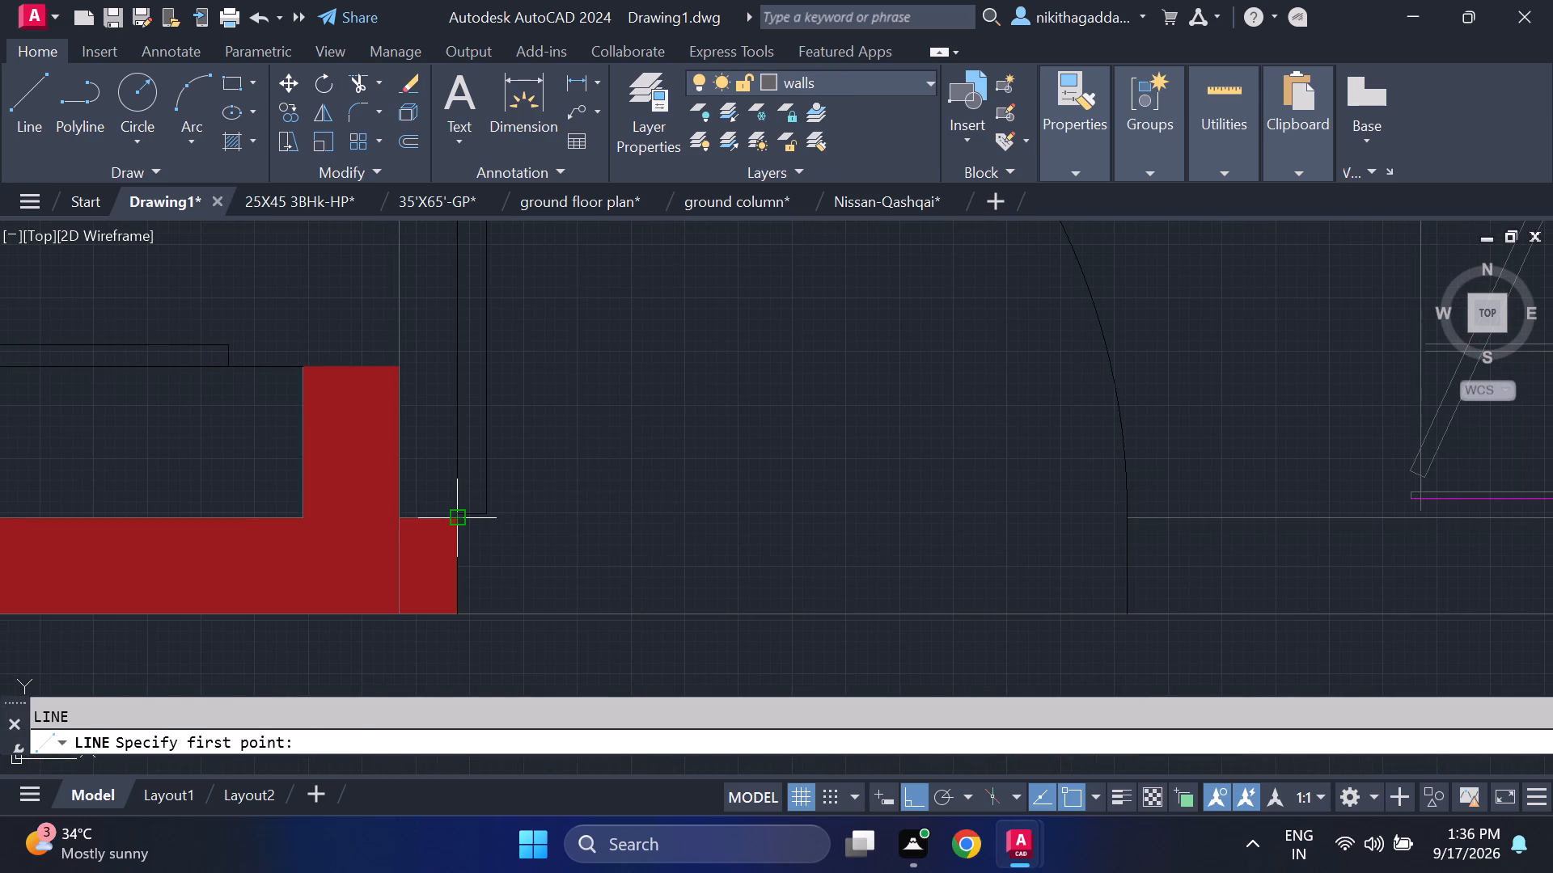
{"action": "left_click", "coordinate": [461, 517]}
{"action": "left_click", "coordinate": [1126, 520]}
{"action": "key", "text": "Escape"}
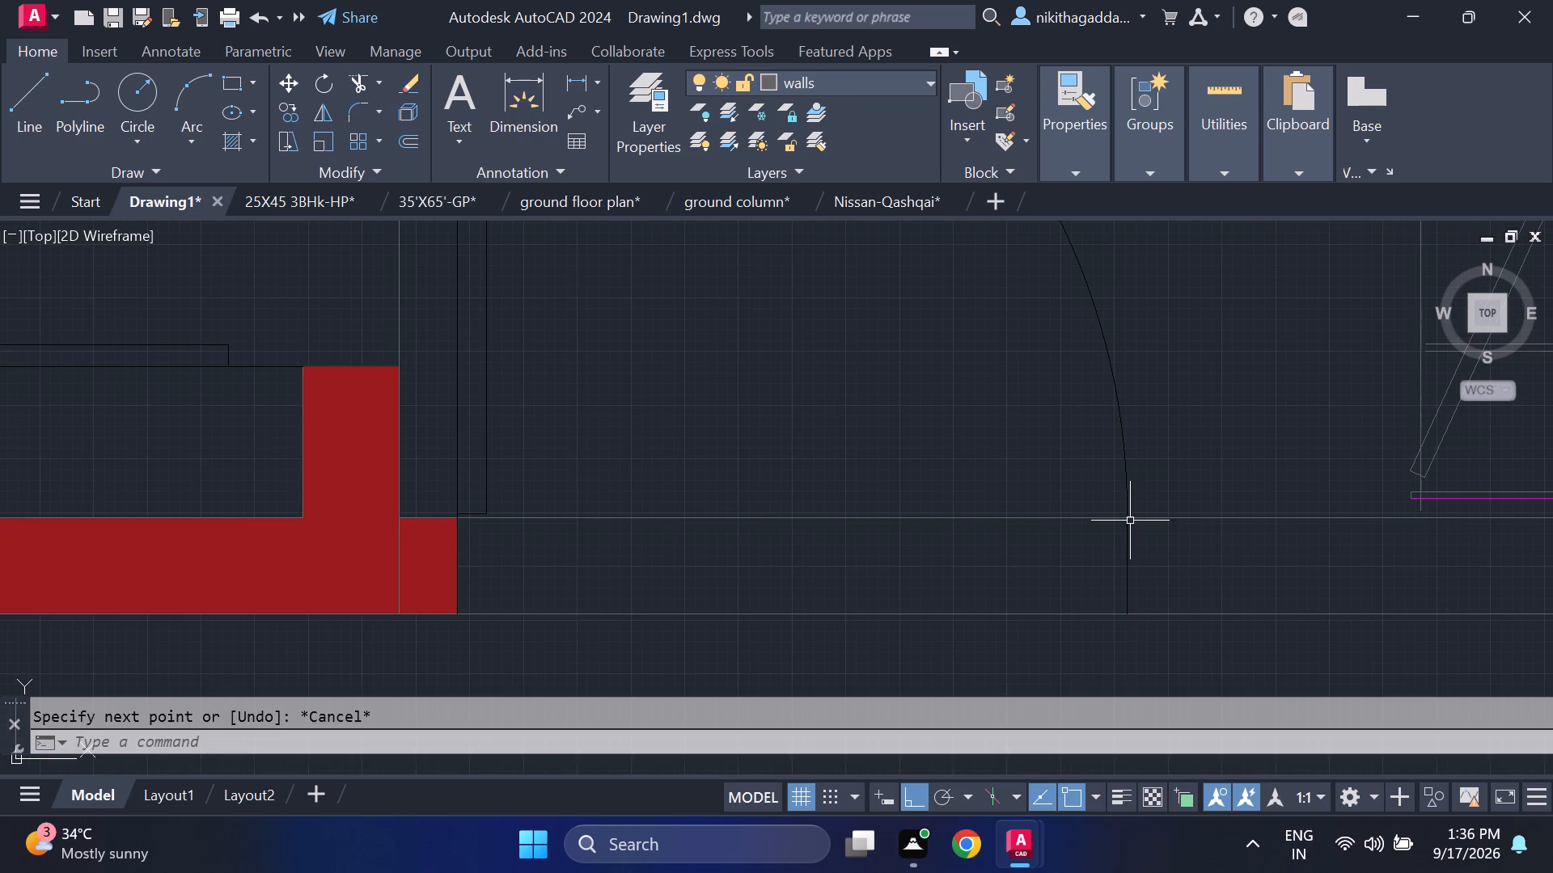
Draw a line across the 12'0"X10'4" BEDROOM door opening, continuing the bedroom-side wall face from jamb to jamb.
{"action": "scroll", "coordinate": [1115, 526], "scroll_direction": "down", "scroll_amount": 5}
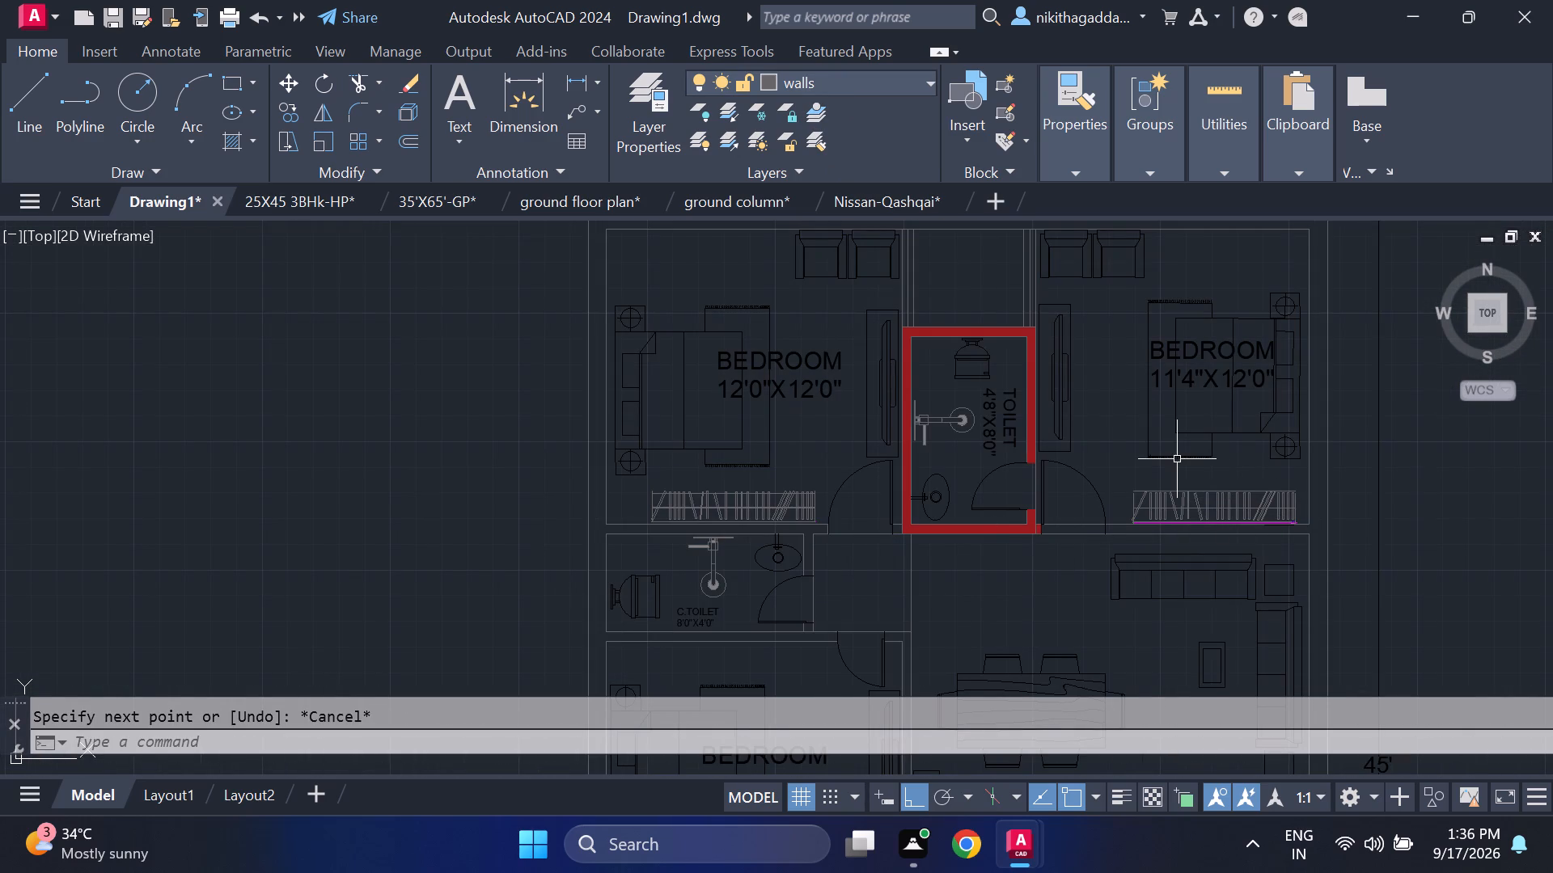
{"action": "middle_click_drag", "start_coordinate": [1176, 458], "coordinate": [1117, 540]}
{"action": "scroll", "coordinate": [1058, 285], "scroll_direction": "up", "scroll_amount": 5}
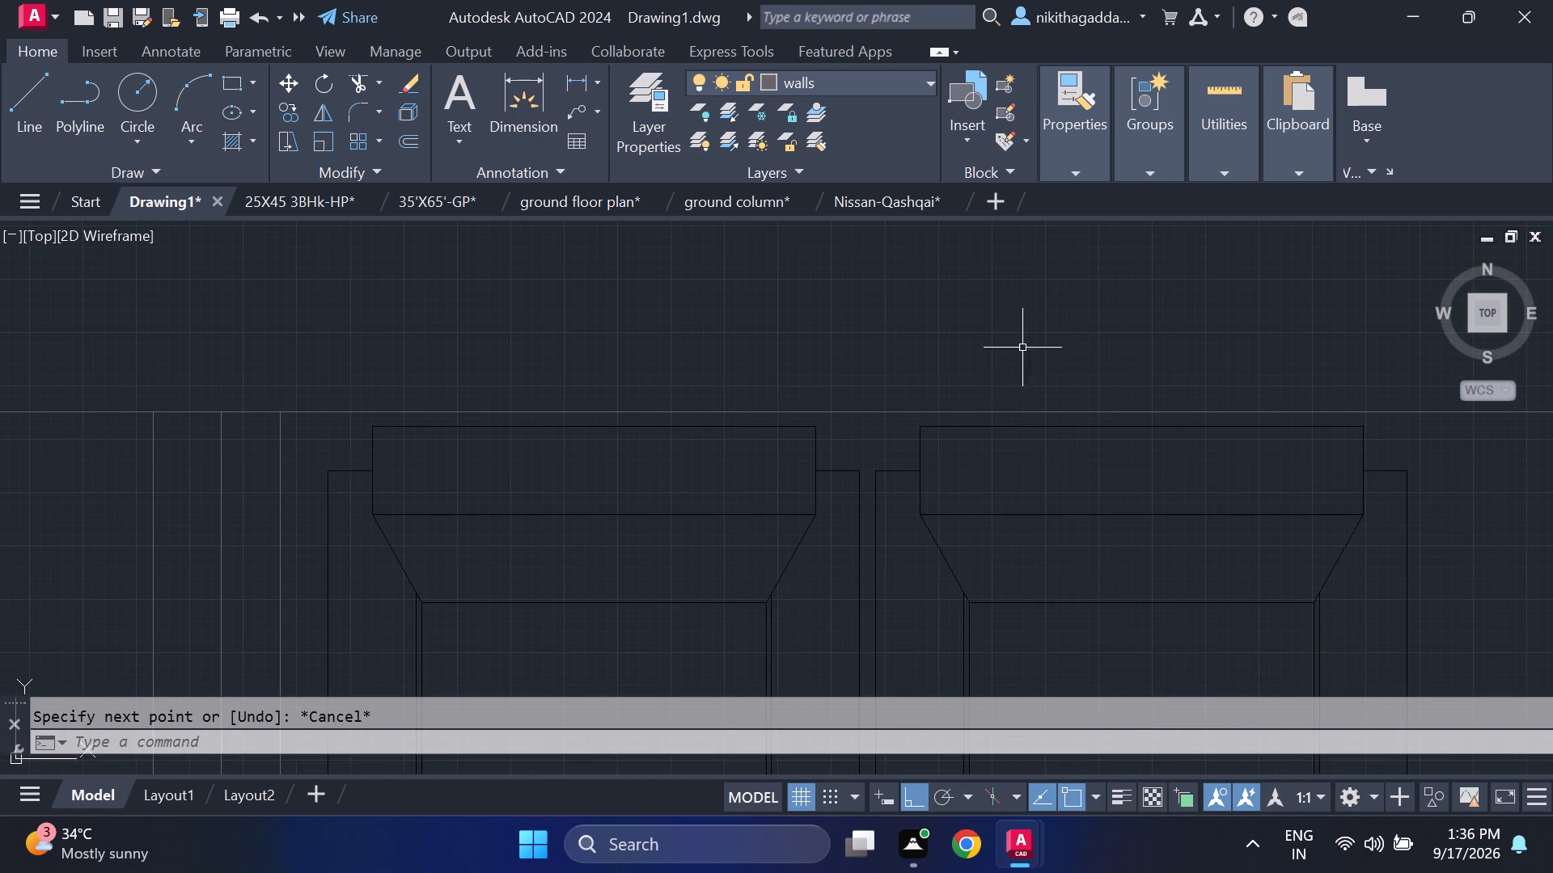
{"action": "scroll", "coordinate": [973, 411], "scroll_direction": "down", "scroll_amount": 3}
{"action": "middle_click_drag", "start_coordinate": [1154, 510], "coordinate": [1102, 377]}
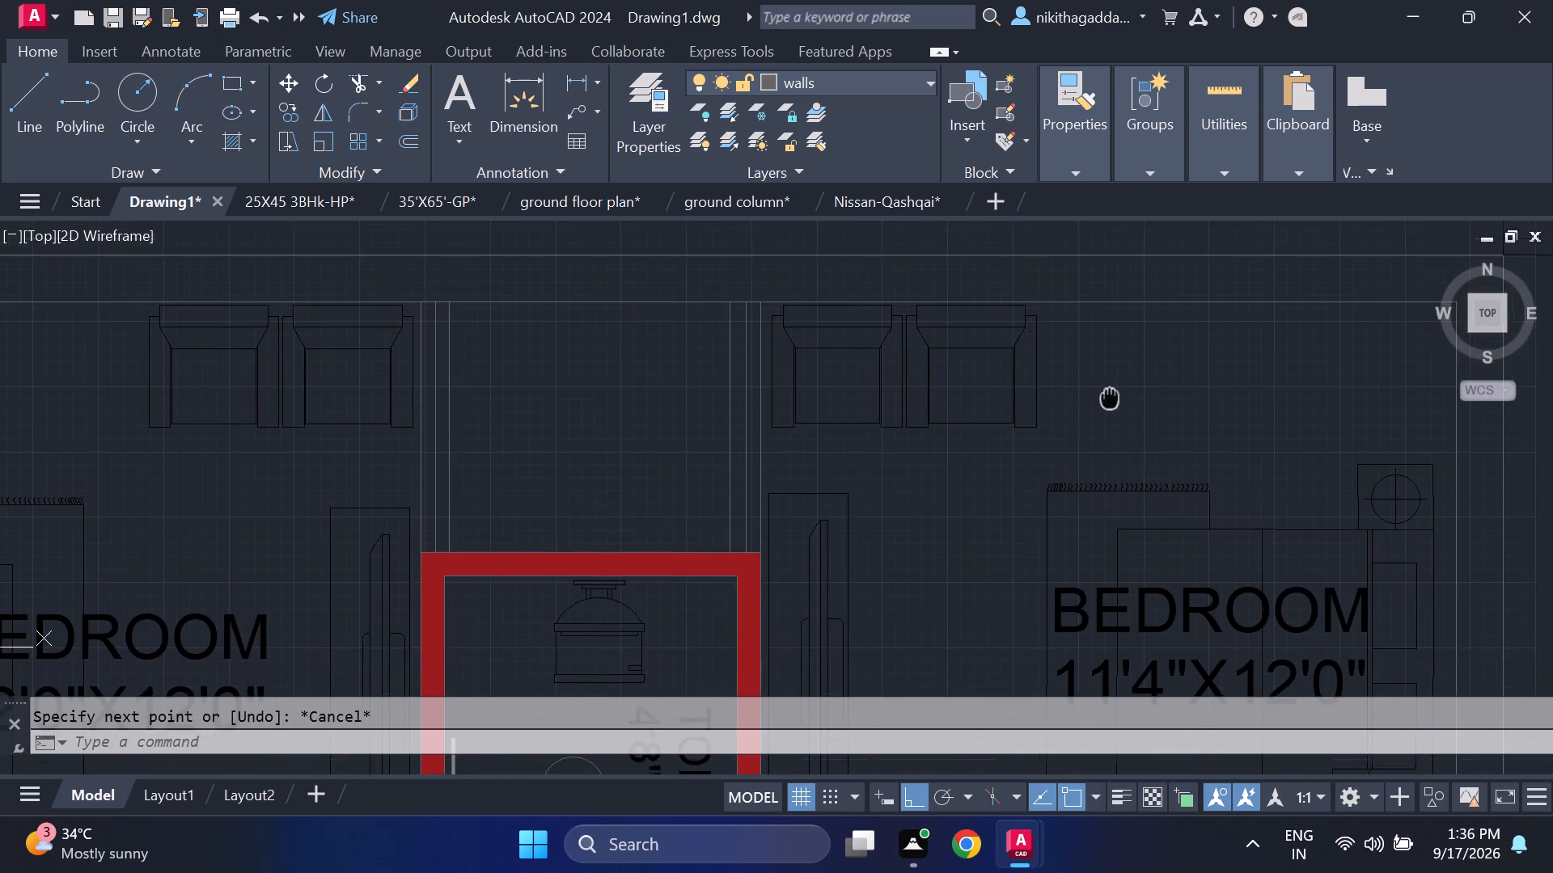
{"action": "middle_click_drag", "start_coordinate": [1102, 377], "coordinate": [1092, 338]}
{"action": "scroll", "coordinate": [1143, 470], "scroll_direction": "down", "scroll_amount": 2}
{"action": "scroll", "coordinate": [1251, 561], "scroll_direction": "up", "scroll_amount": 3}
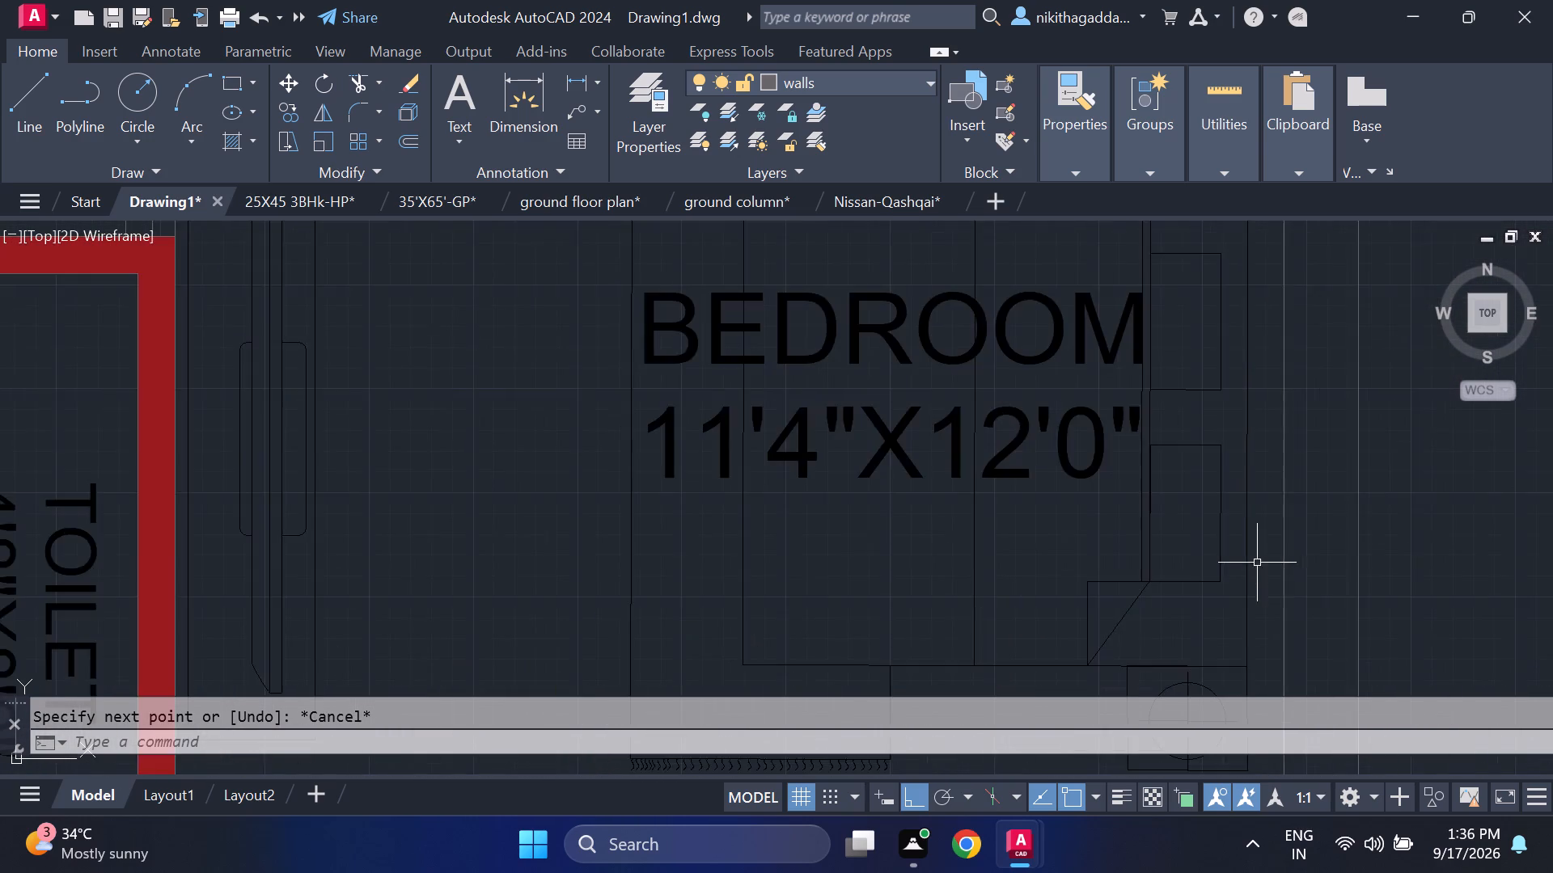
{"action": "scroll", "coordinate": [1259, 562], "scroll_direction": "down", "scroll_amount": 4}
{"action": "middle_click_drag", "start_coordinate": [1216, 580], "coordinate": [1106, 426]}
{"action": "middle_click_drag", "start_coordinate": [963, 534], "coordinate": [951, 436]}
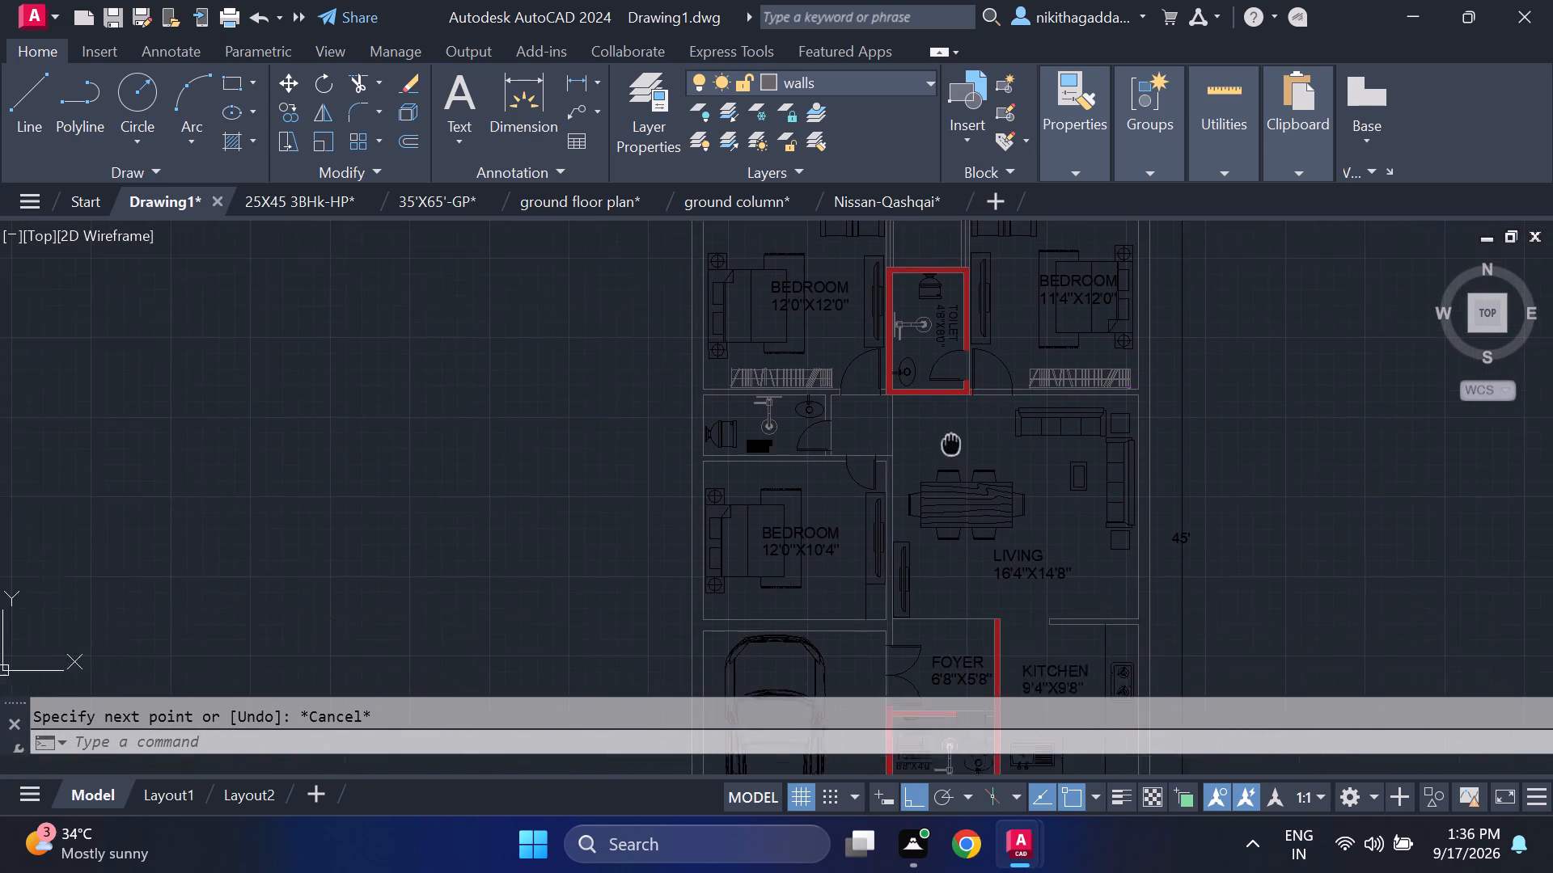
{"action": "middle_click_drag", "start_coordinate": [951, 436], "coordinate": [963, 391]}
{"action": "scroll", "coordinate": [873, 414], "scroll_direction": "up", "scroll_amount": 4}
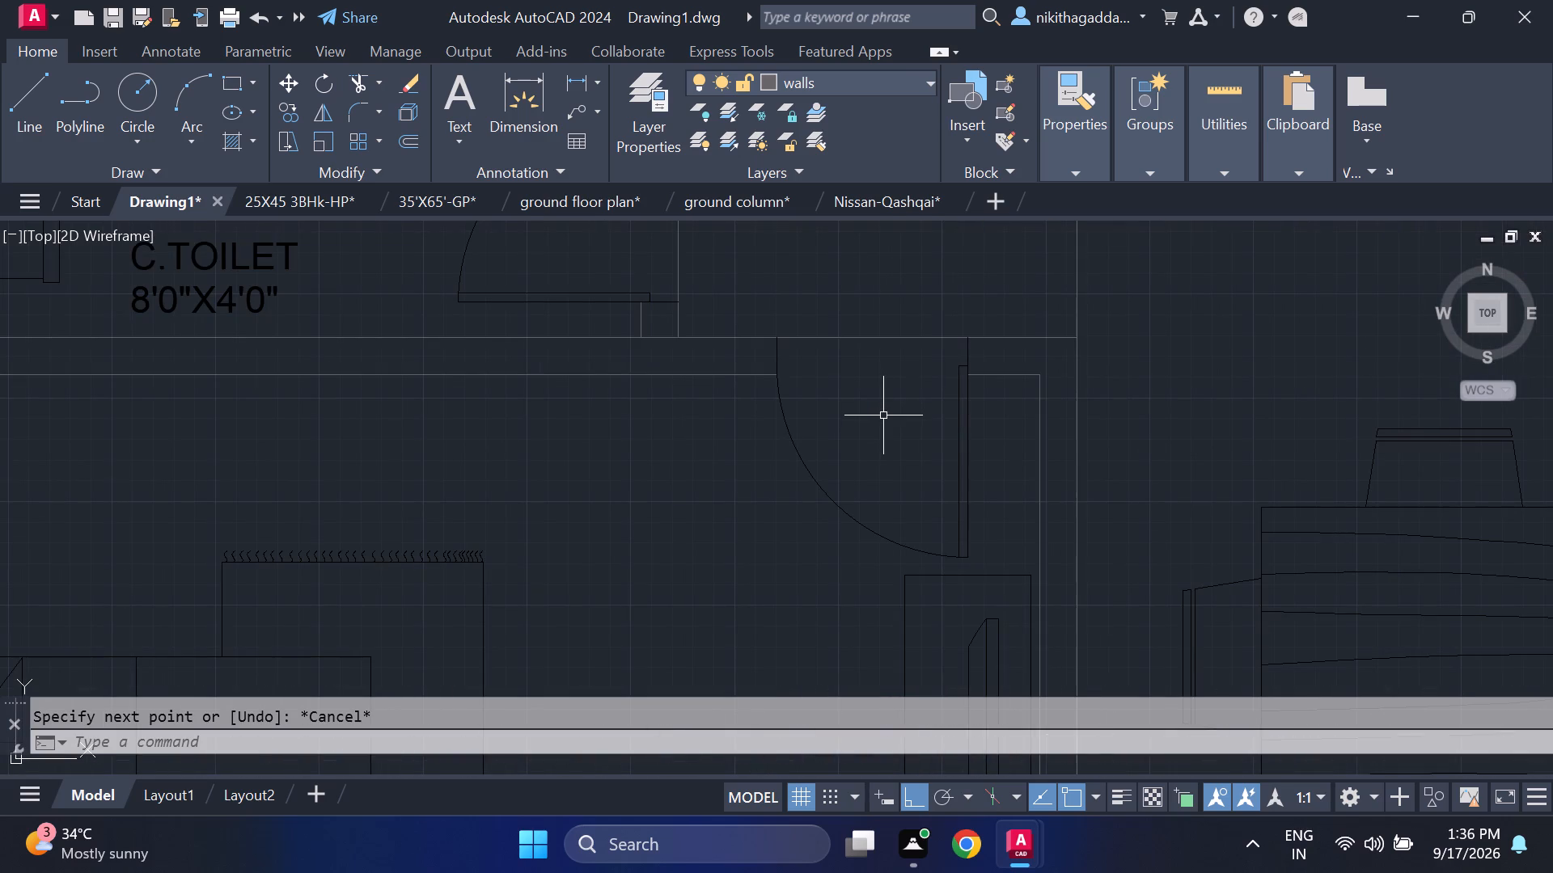
{"action": "key", "text": "l"}
{"action": "key", "text": "Return"}
{"action": "left_click", "coordinate": [785, 372]}
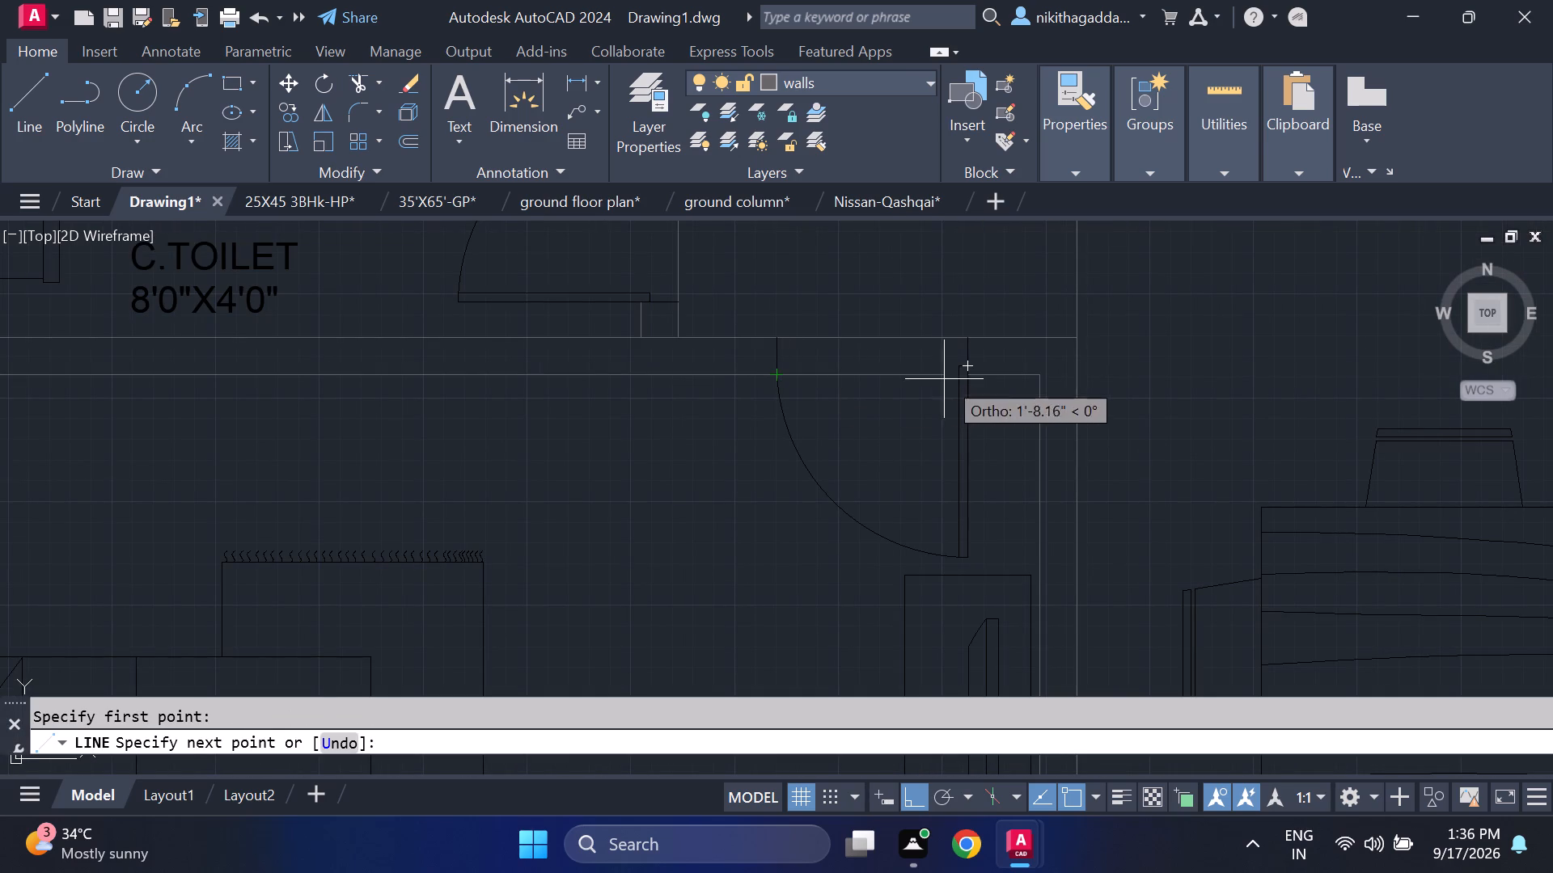
{"action": "left_click", "coordinate": [964, 376]}
{"action": "key", "text": "Escape"}
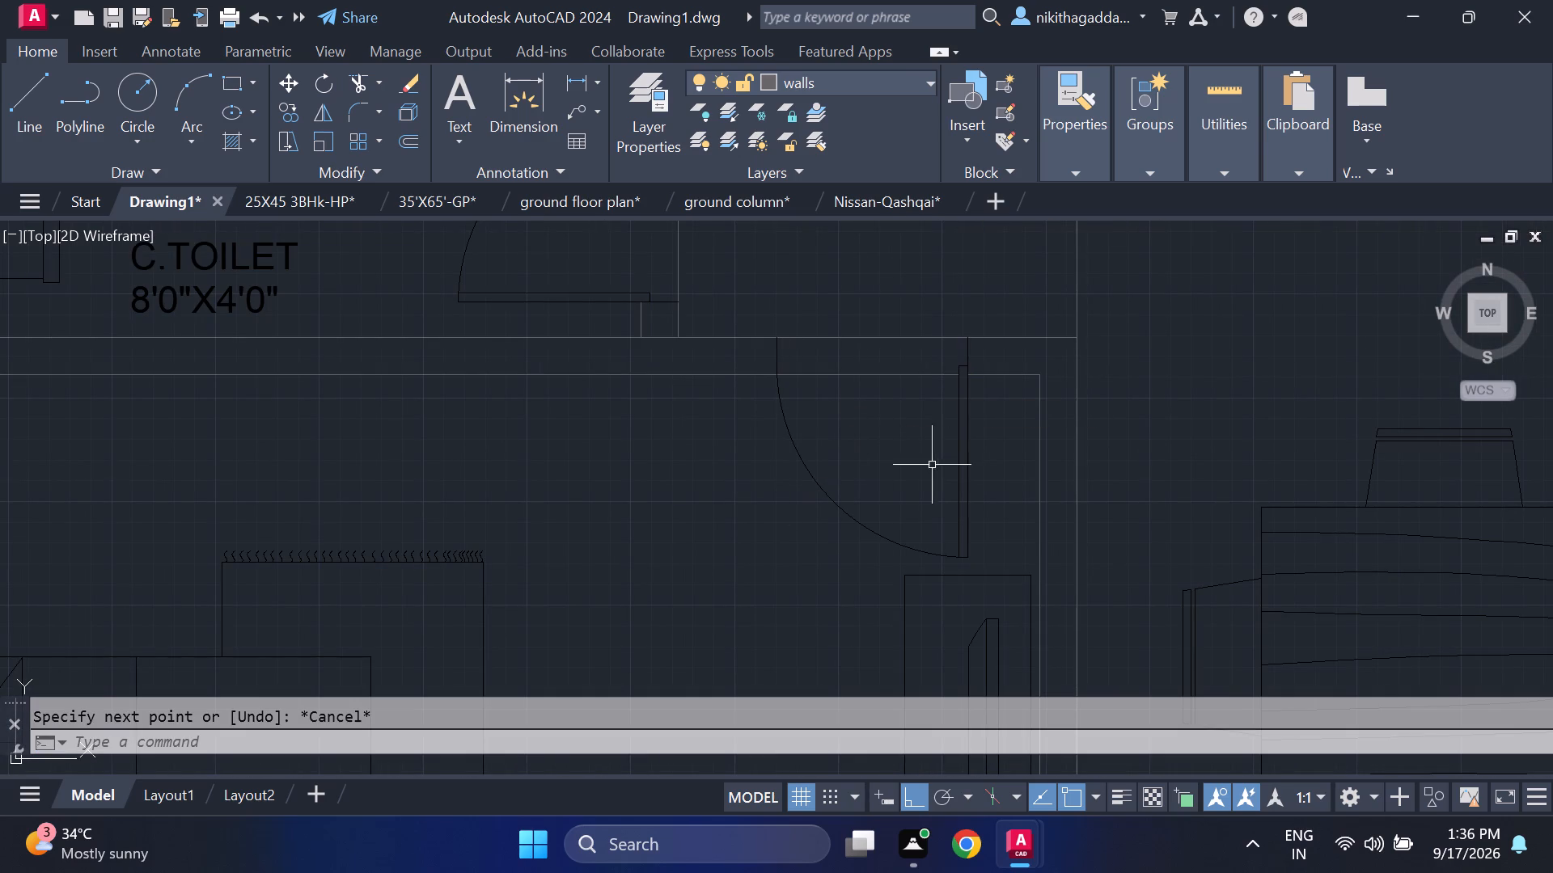
Draw a short line across the 12'0"X10'4" BEDROOM door leaf along the bedroom-side wall face.
{"action": "scroll", "coordinate": [965, 369], "scroll_direction": "up", "scroll_amount": 3}
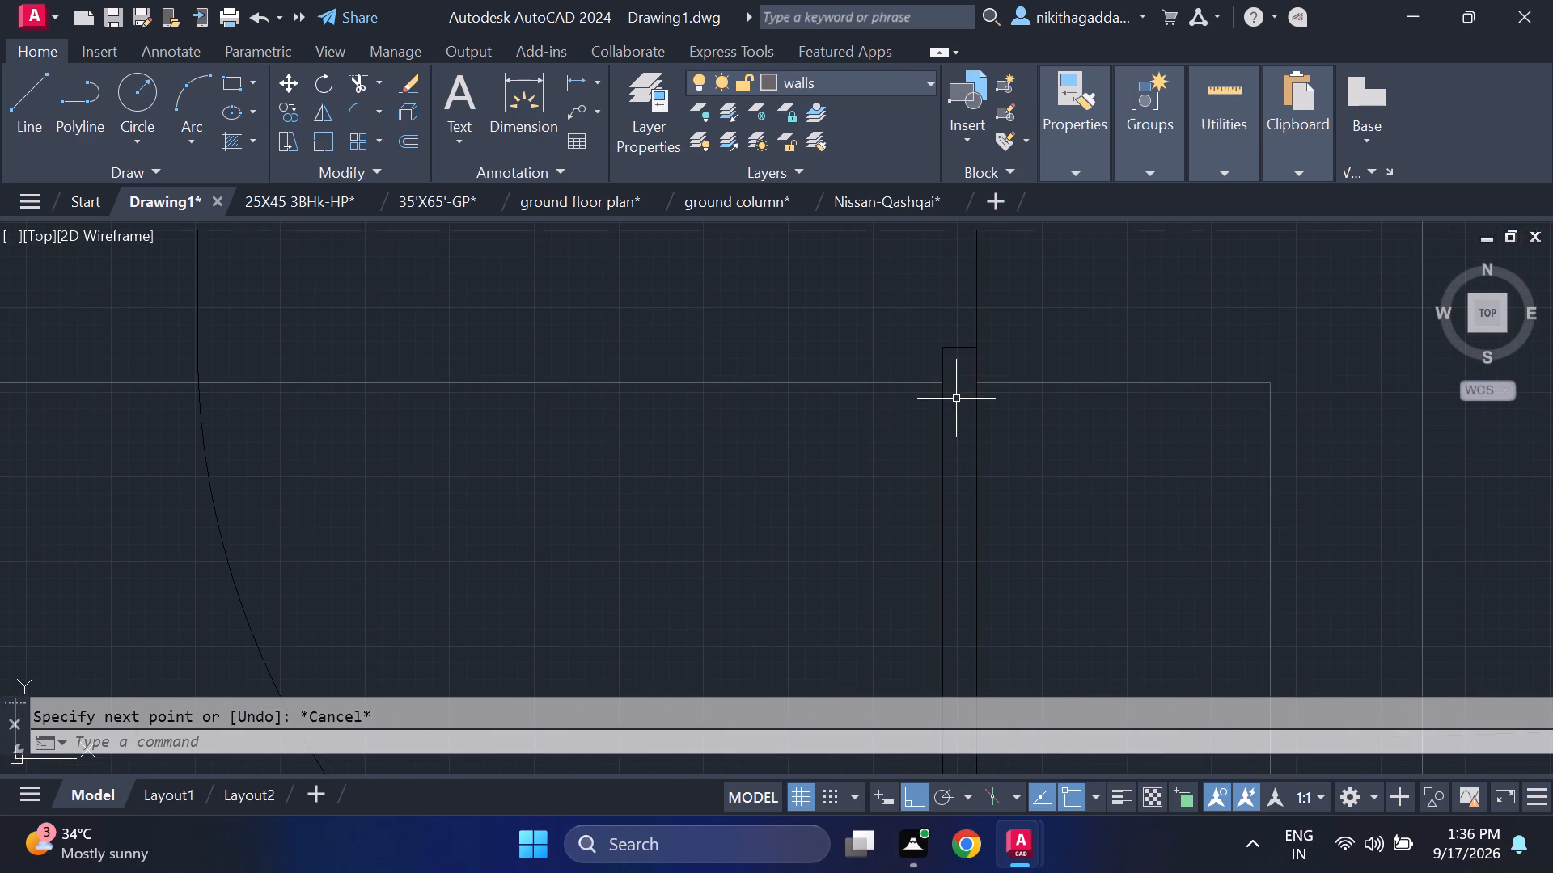
{"action": "key", "text": "l"}
{"action": "key", "text": "Return"}
{"action": "left_click", "coordinate": [947, 379]}
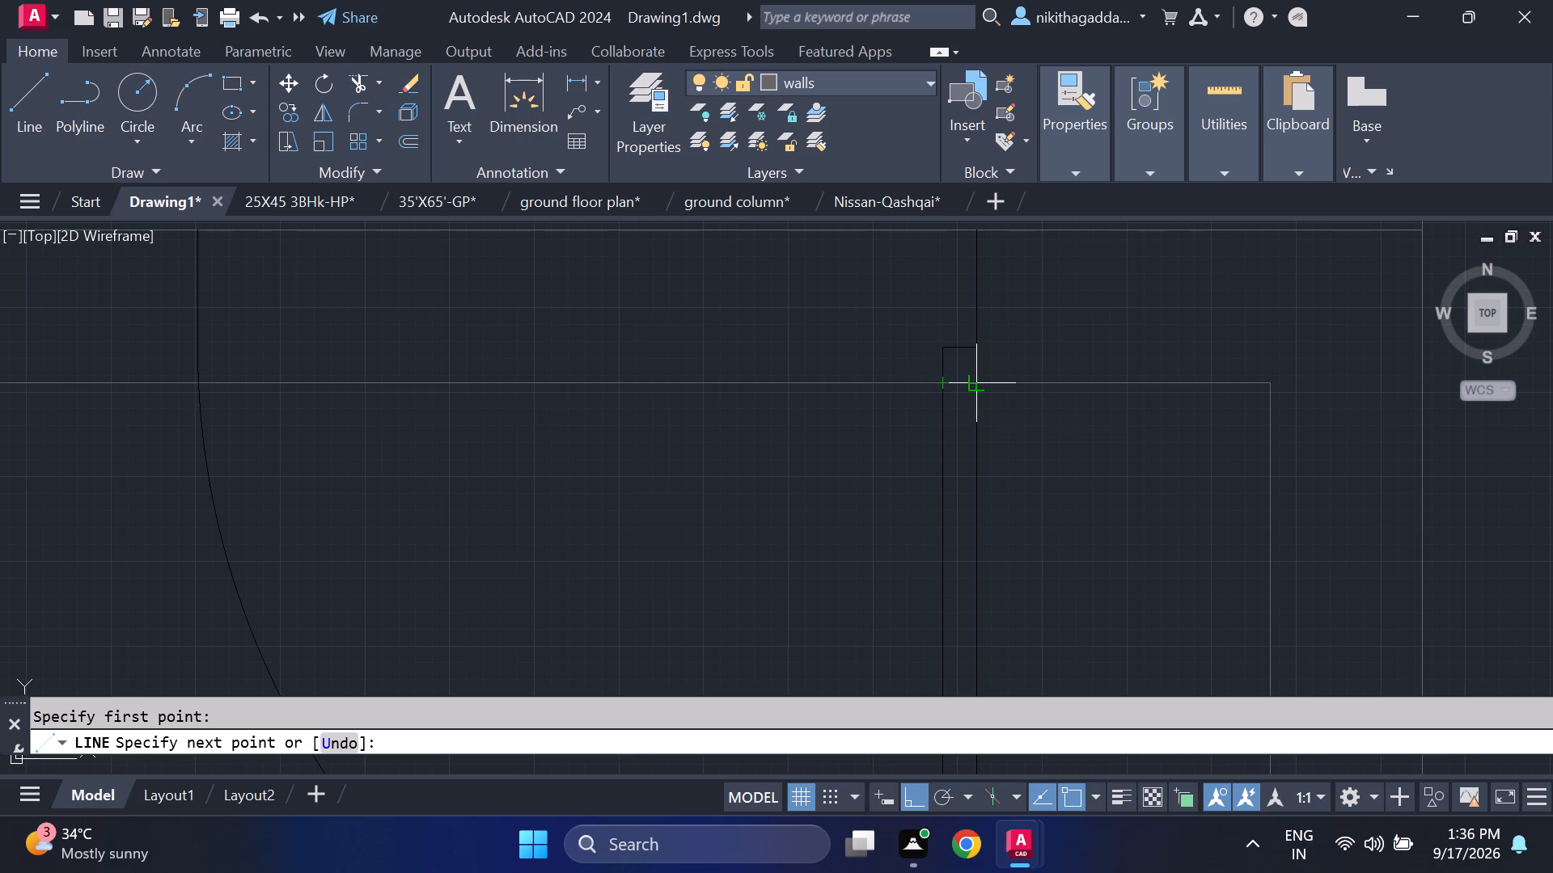
{"action": "left_click", "coordinate": [975, 387]}
{"action": "key", "text": "Escape"}
Trace a closed rectangle of lines through the wall at the C.TOILET door opening, joining both wall faces from jamb to jamb.
{"action": "key", "text": "space"}
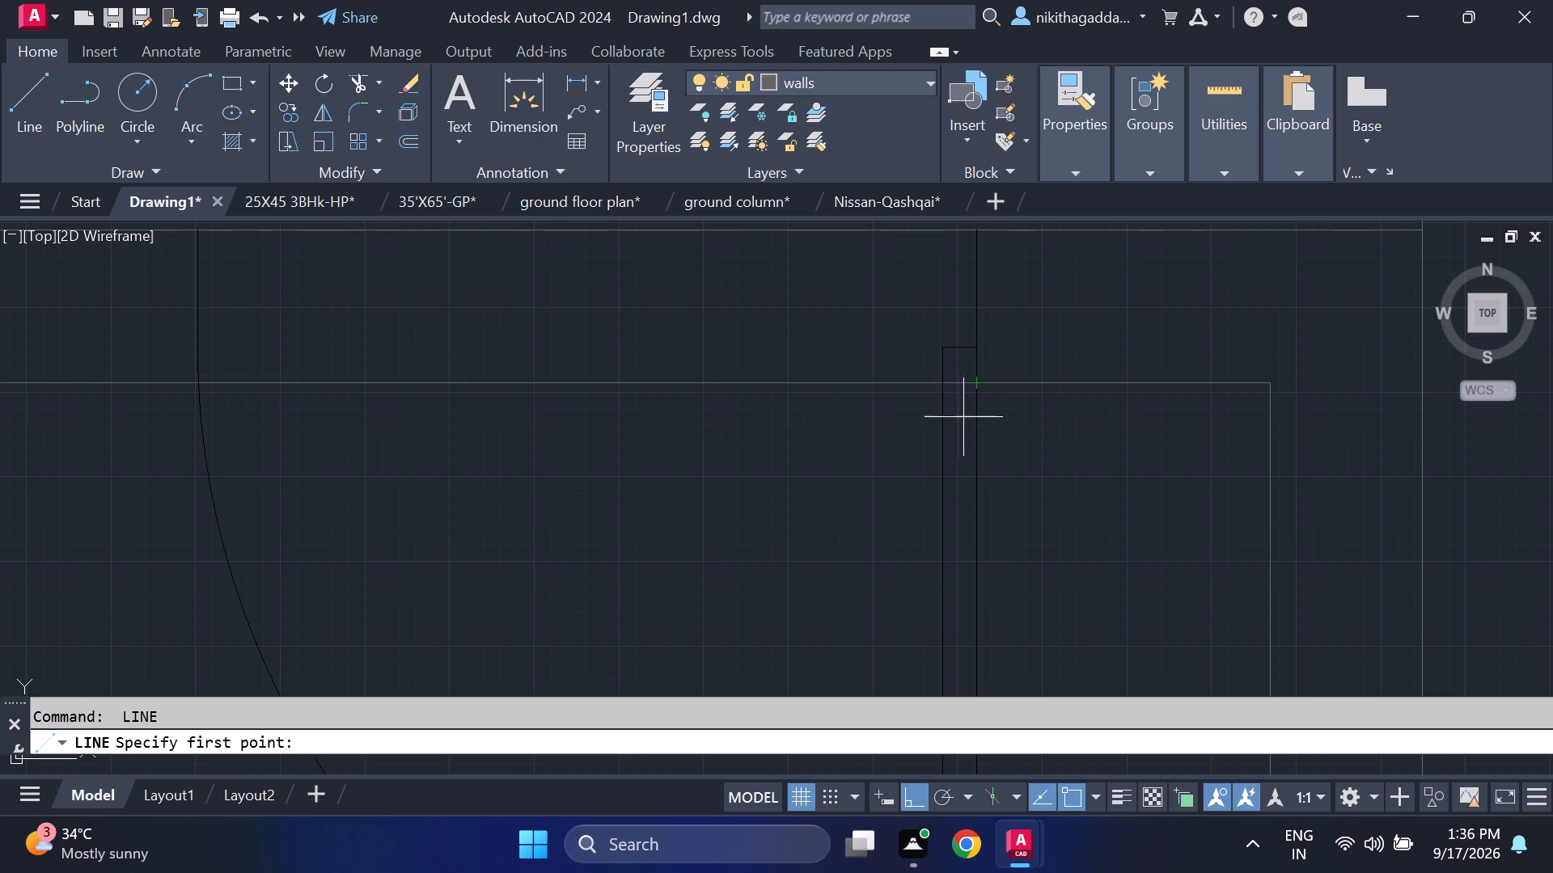
{"action": "scroll", "coordinate": [958, 433], "scroll_direction": "down", "scroll_amount": 5}
{"action": "scroll", "coordinate": [870, 408], "scroll_direction": "up", "scroll_amount": 3}
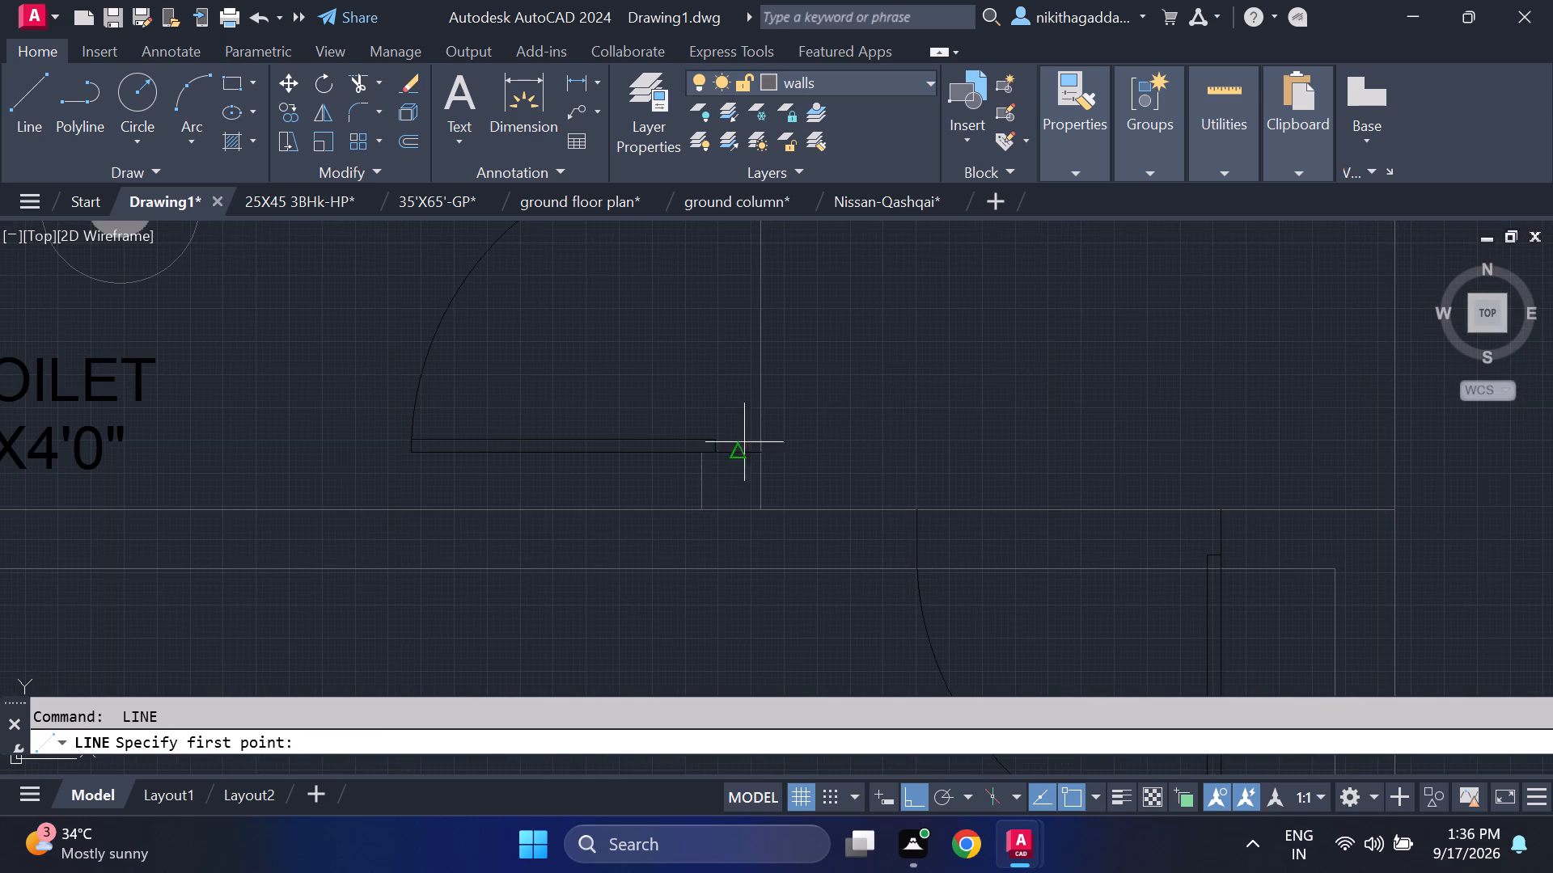
{"action": "left_click", "coordinate": [700, 455]}
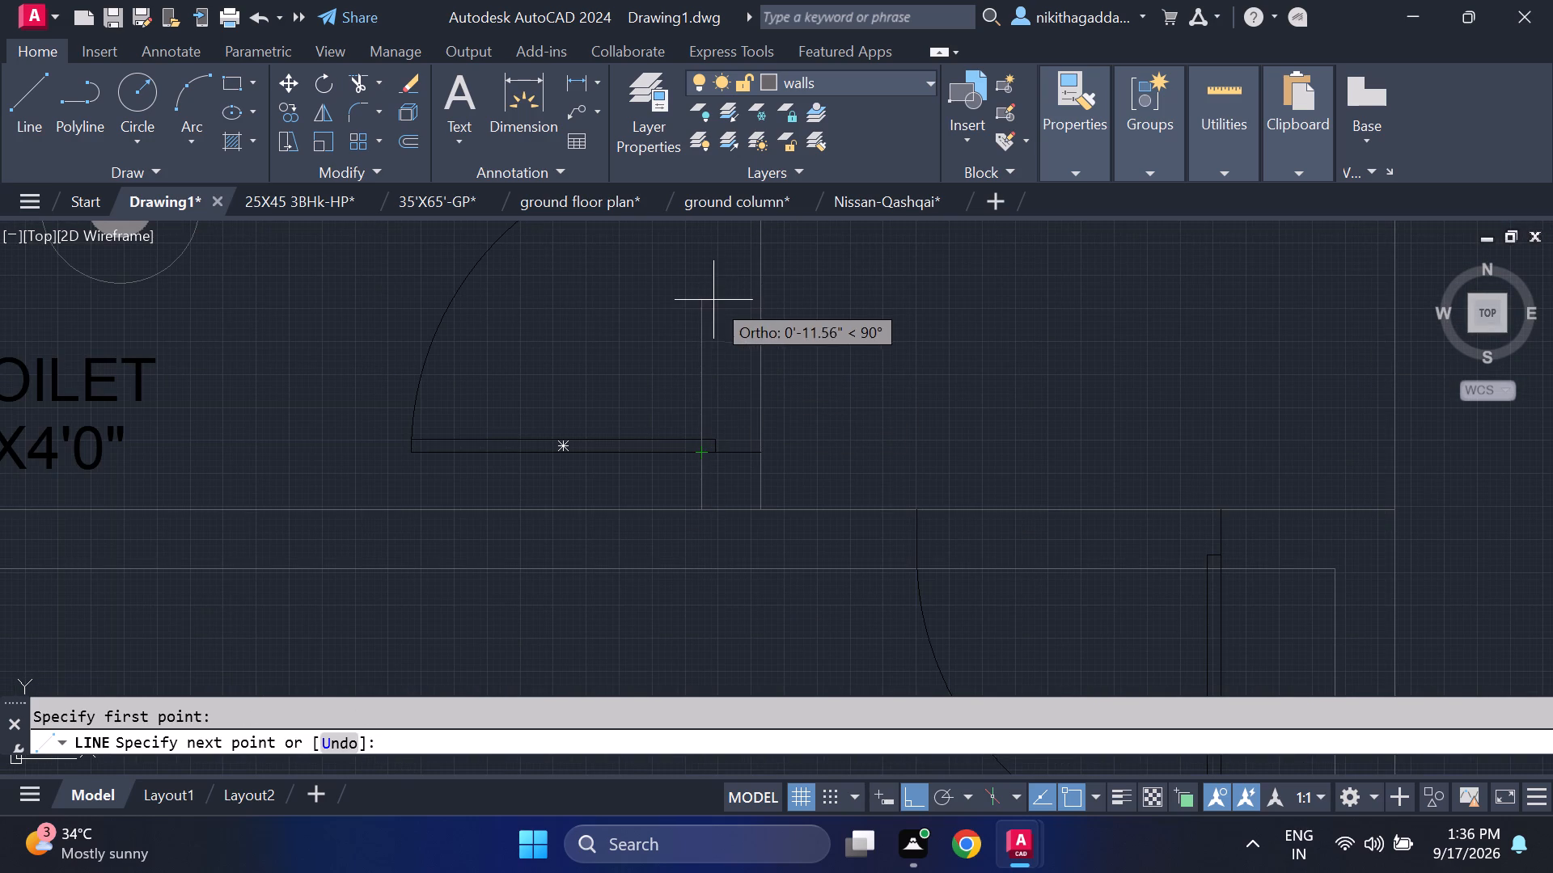
{"action": "middle_click_drag", "start_coordinate": [713, 332], "coordinate": [731, 507]}
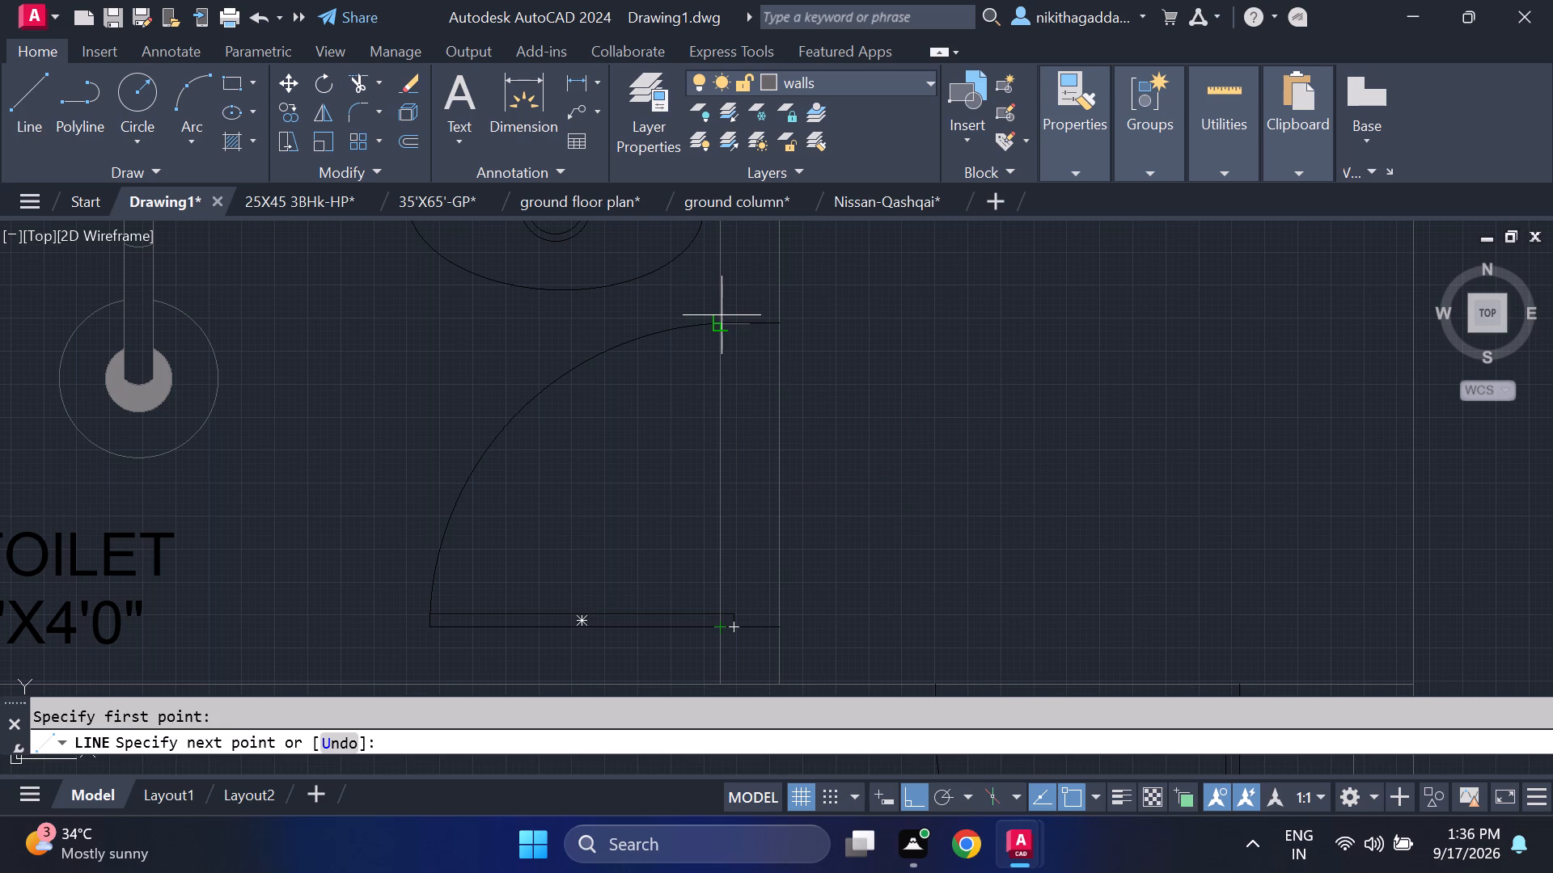
{"action": "left_click", "coordinate": [721, 315]}
{"action": "left_click", "coordinate": [776, 326]}
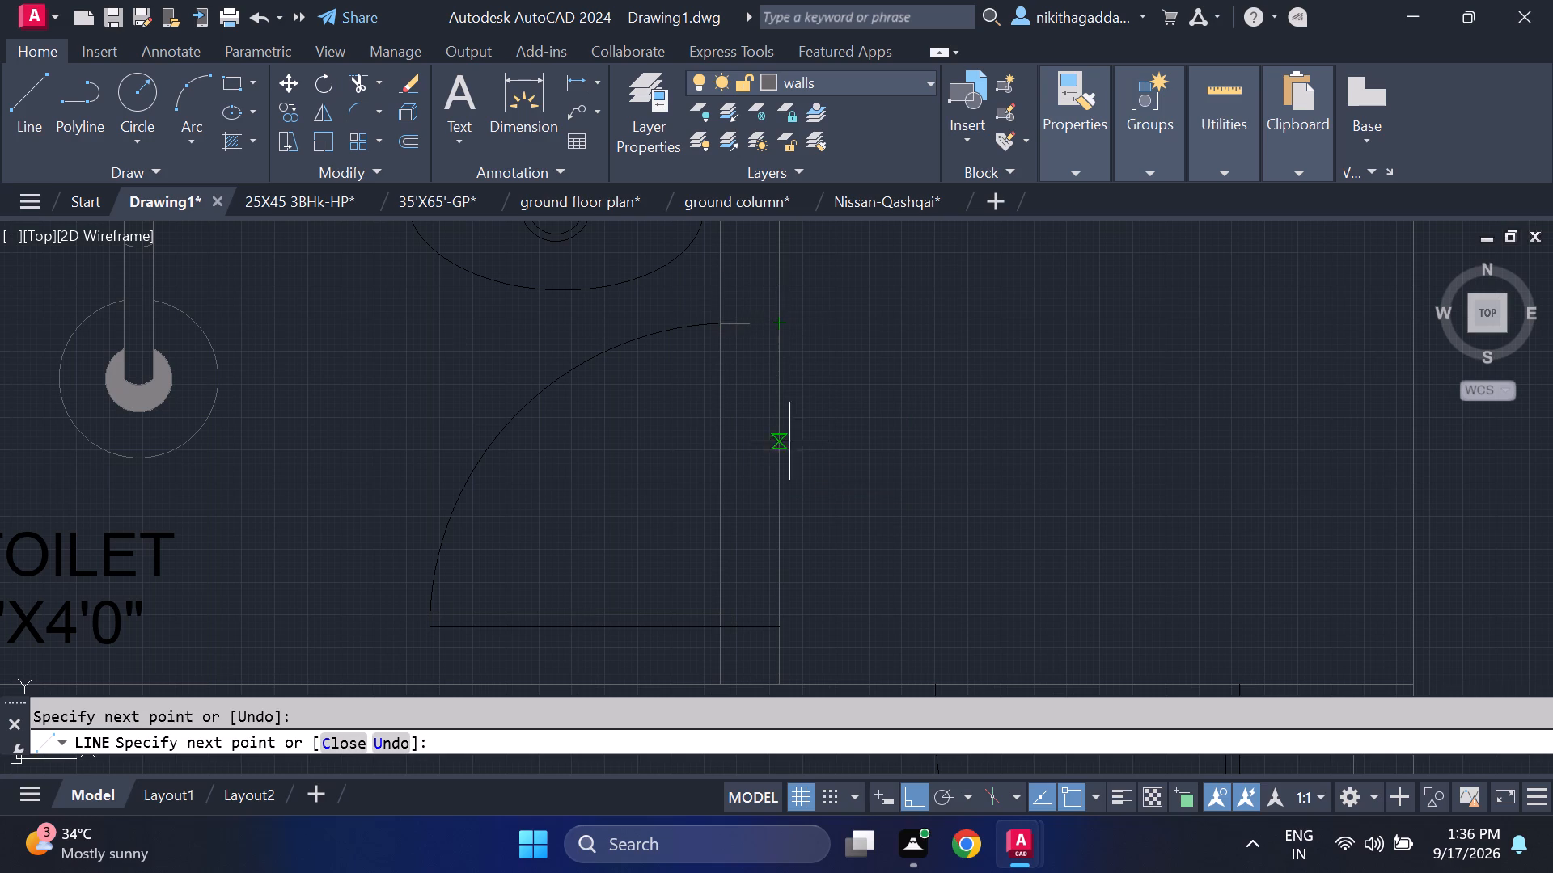
{"action": "left_click", "coordinate": [785, 629]}
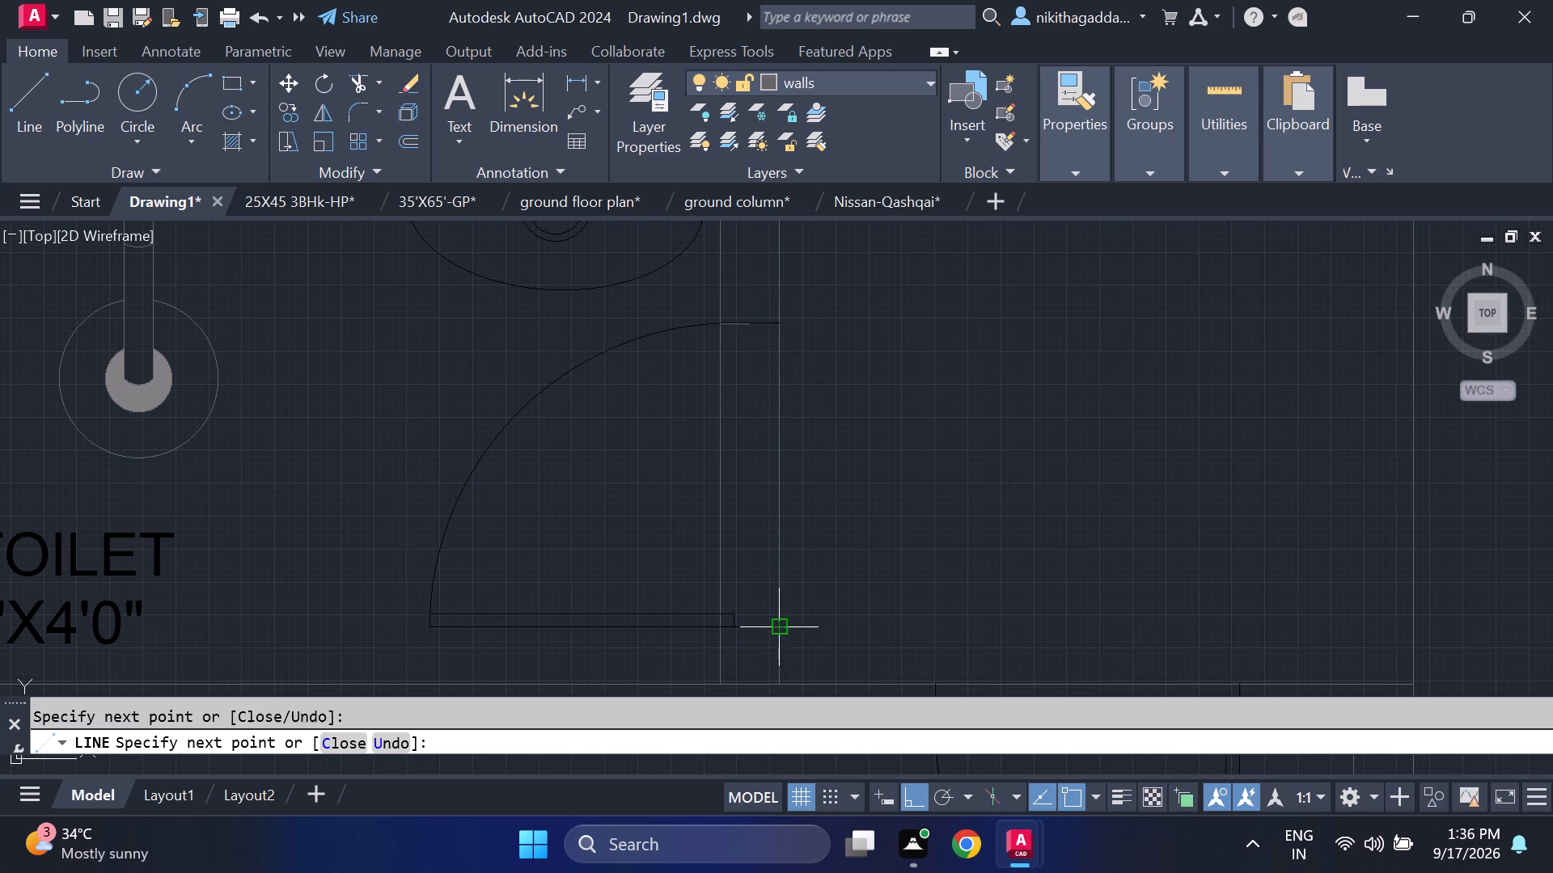
{"action": "left_click", "coordinate": [714, 631]}
{"action": "key", "text": "Escape"}
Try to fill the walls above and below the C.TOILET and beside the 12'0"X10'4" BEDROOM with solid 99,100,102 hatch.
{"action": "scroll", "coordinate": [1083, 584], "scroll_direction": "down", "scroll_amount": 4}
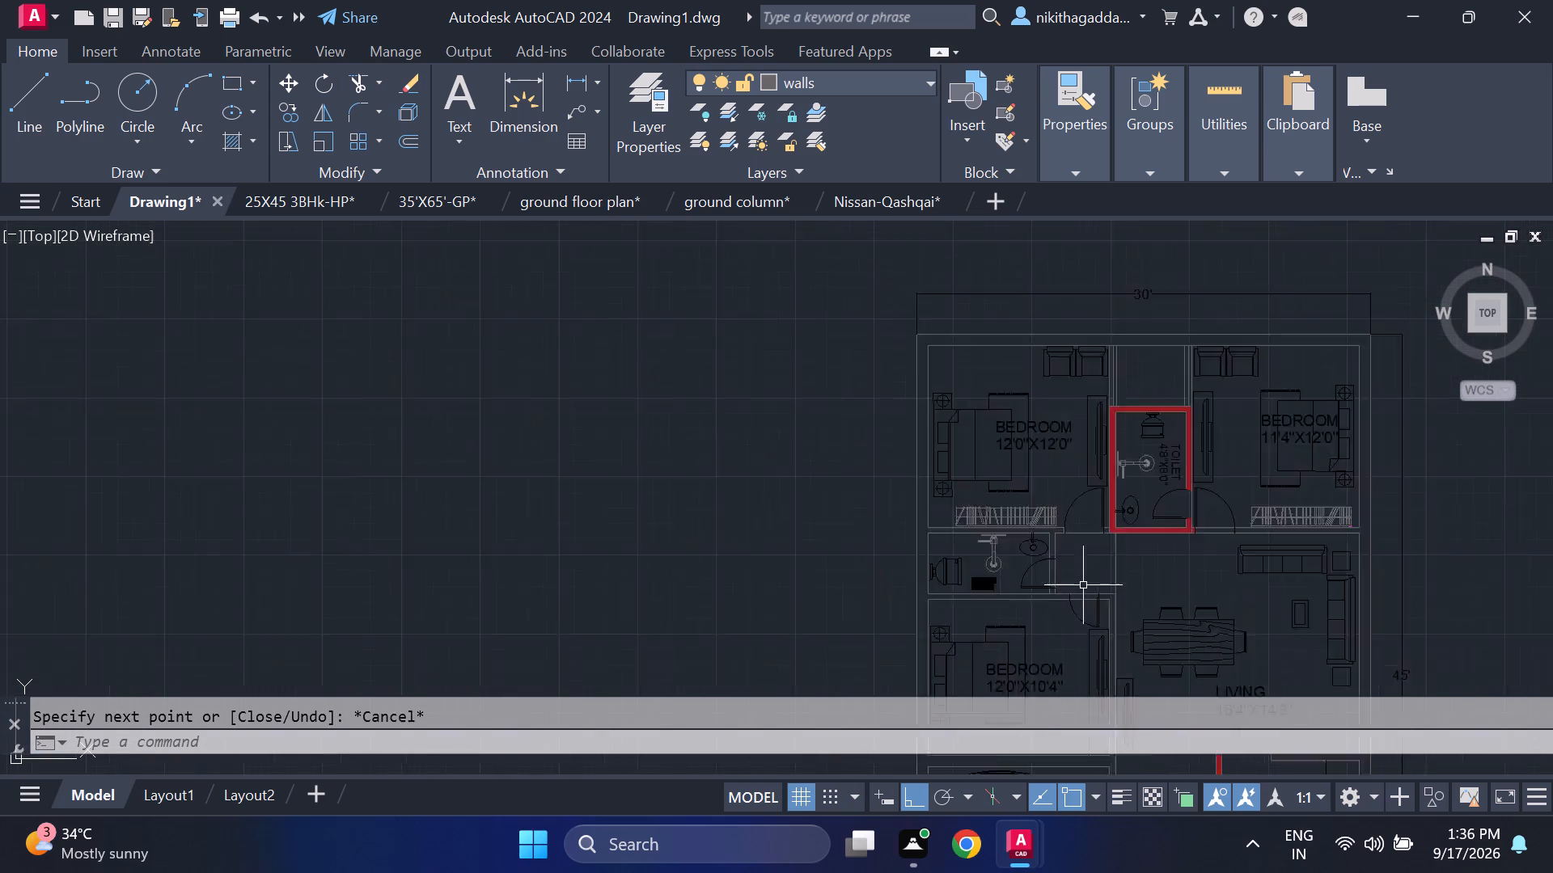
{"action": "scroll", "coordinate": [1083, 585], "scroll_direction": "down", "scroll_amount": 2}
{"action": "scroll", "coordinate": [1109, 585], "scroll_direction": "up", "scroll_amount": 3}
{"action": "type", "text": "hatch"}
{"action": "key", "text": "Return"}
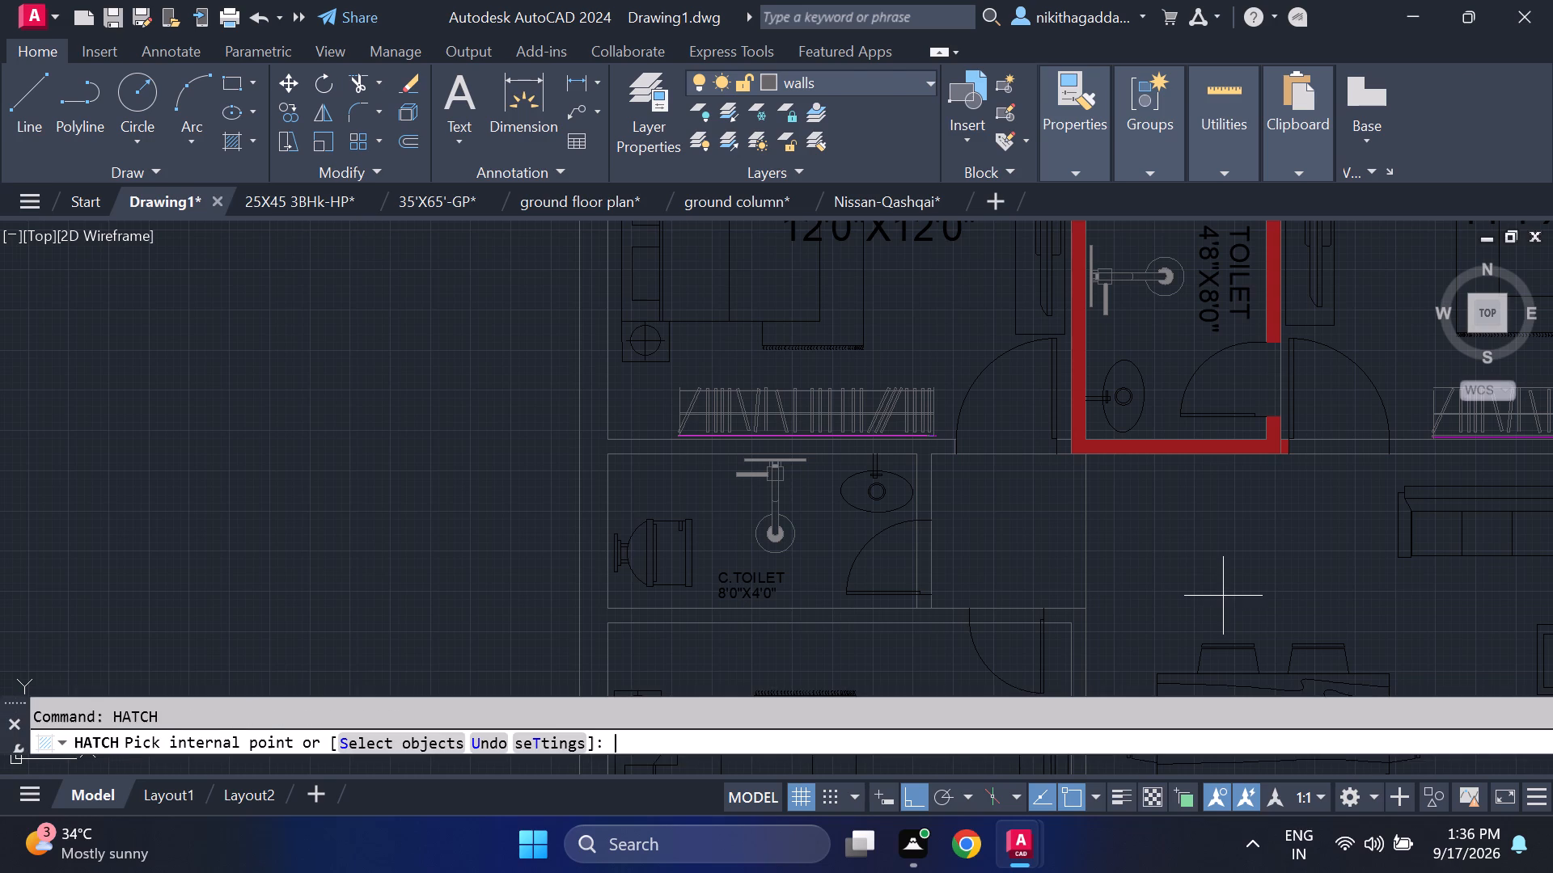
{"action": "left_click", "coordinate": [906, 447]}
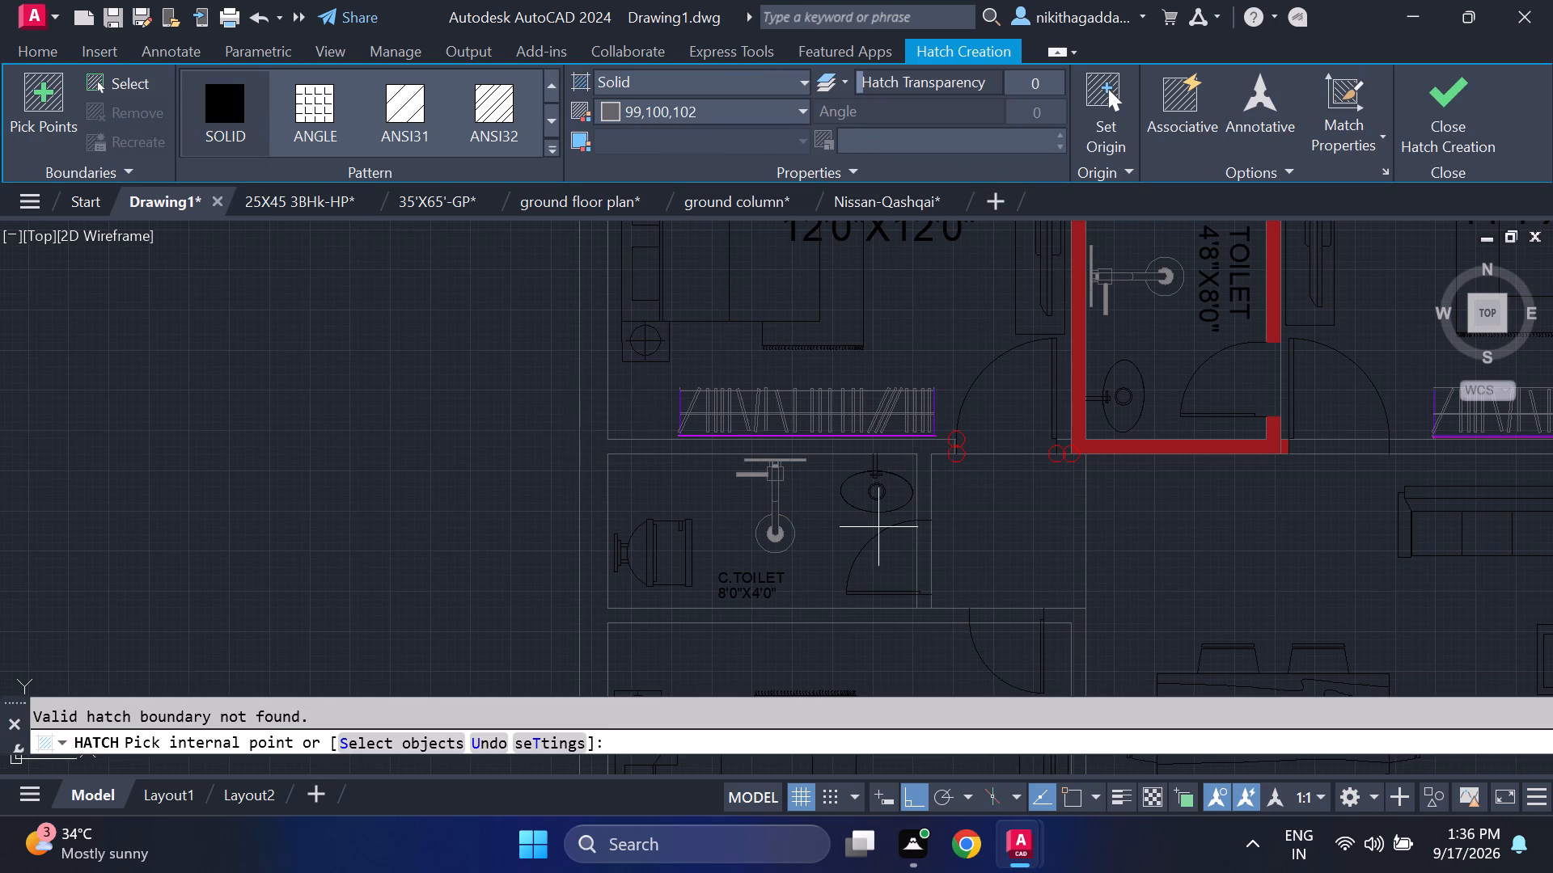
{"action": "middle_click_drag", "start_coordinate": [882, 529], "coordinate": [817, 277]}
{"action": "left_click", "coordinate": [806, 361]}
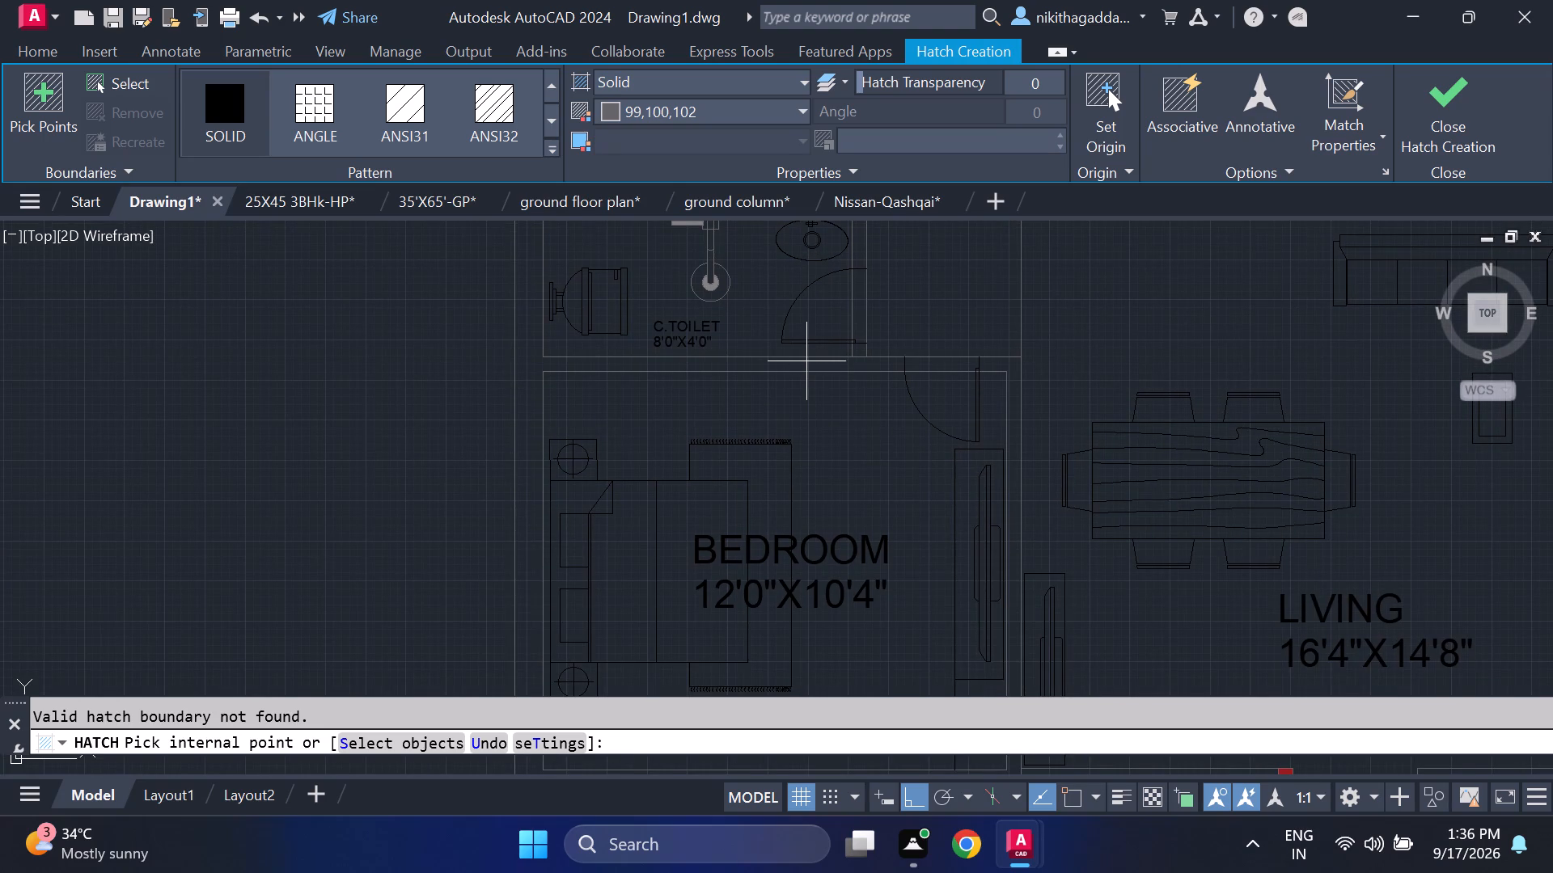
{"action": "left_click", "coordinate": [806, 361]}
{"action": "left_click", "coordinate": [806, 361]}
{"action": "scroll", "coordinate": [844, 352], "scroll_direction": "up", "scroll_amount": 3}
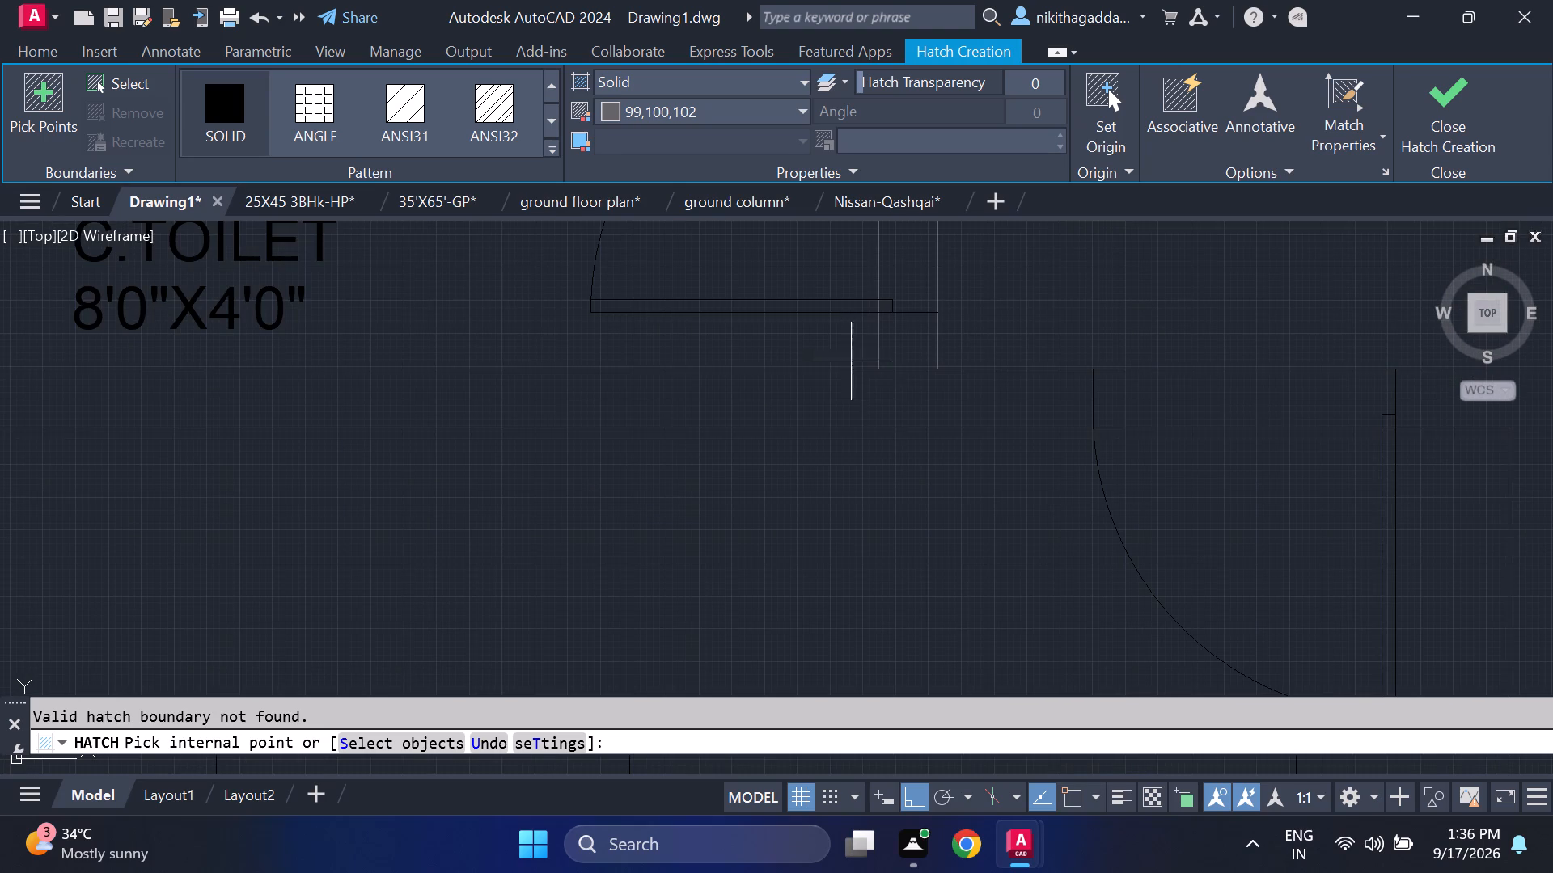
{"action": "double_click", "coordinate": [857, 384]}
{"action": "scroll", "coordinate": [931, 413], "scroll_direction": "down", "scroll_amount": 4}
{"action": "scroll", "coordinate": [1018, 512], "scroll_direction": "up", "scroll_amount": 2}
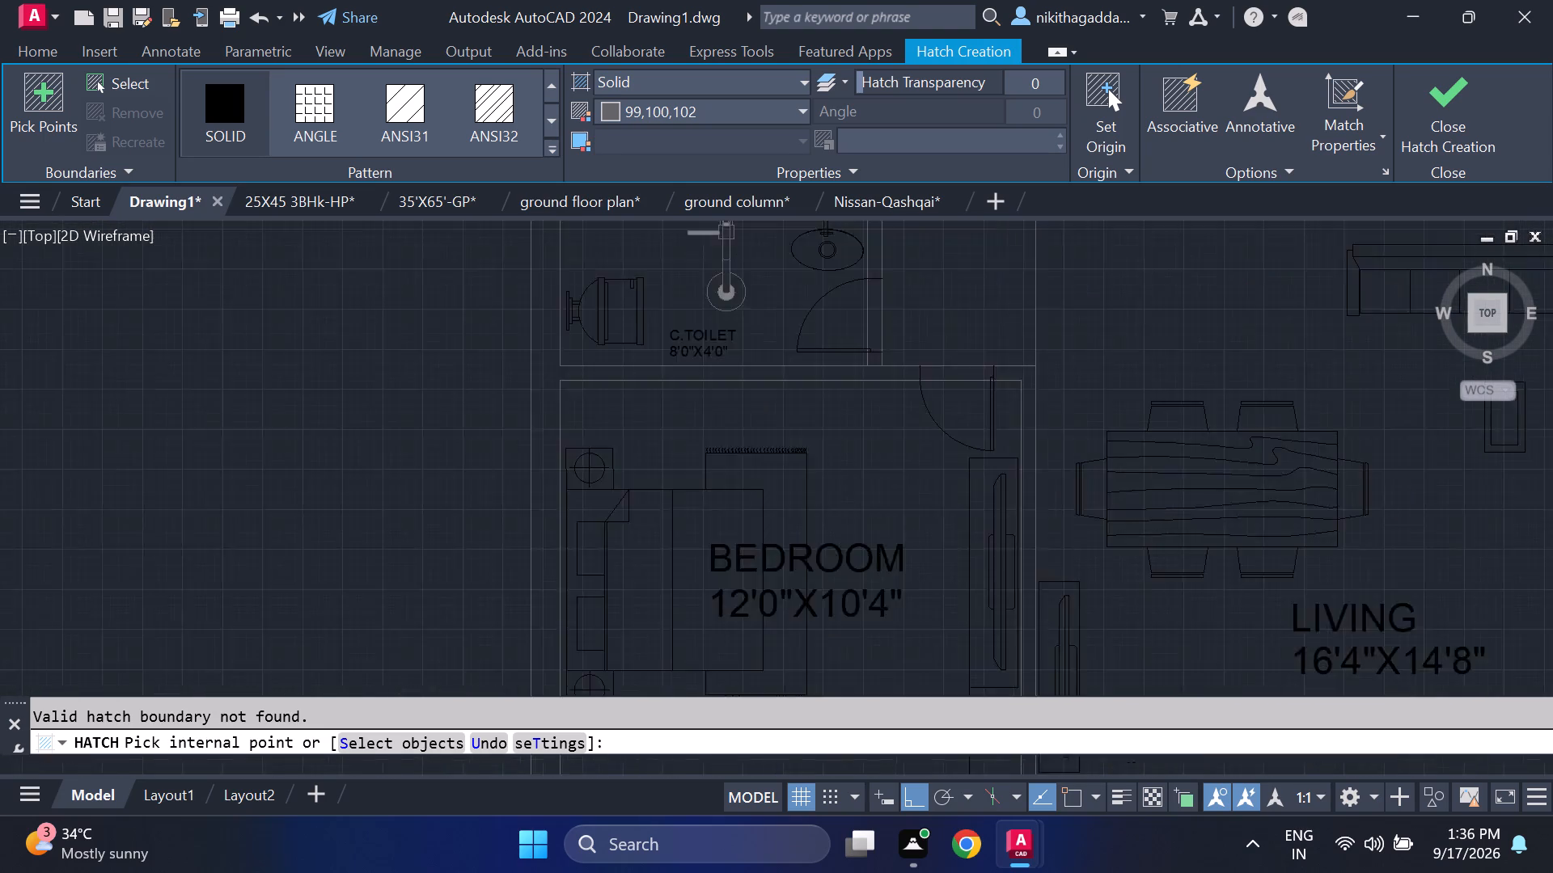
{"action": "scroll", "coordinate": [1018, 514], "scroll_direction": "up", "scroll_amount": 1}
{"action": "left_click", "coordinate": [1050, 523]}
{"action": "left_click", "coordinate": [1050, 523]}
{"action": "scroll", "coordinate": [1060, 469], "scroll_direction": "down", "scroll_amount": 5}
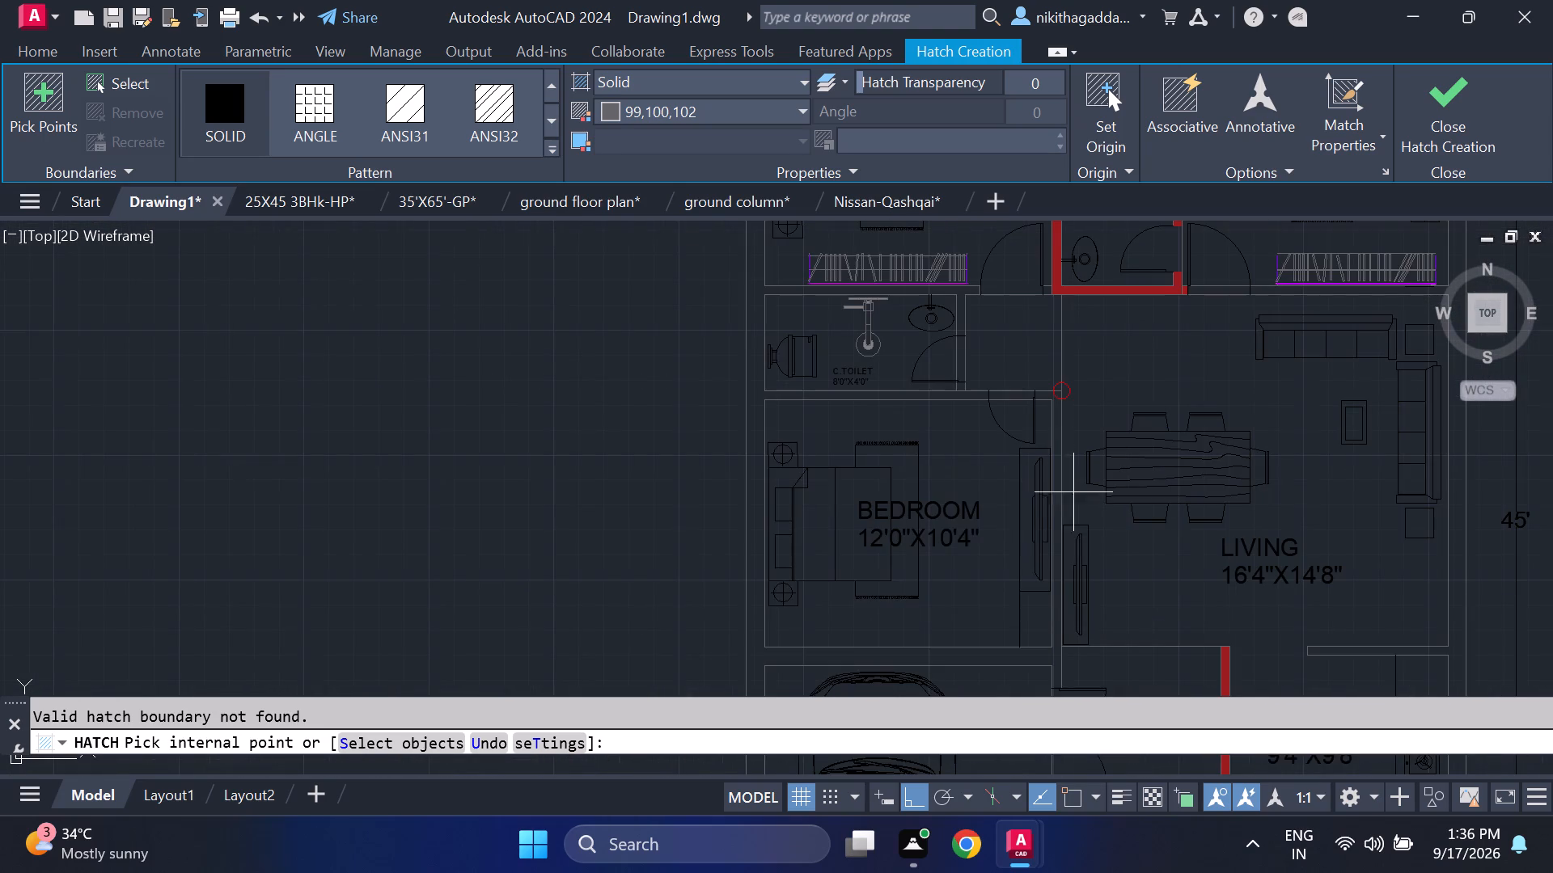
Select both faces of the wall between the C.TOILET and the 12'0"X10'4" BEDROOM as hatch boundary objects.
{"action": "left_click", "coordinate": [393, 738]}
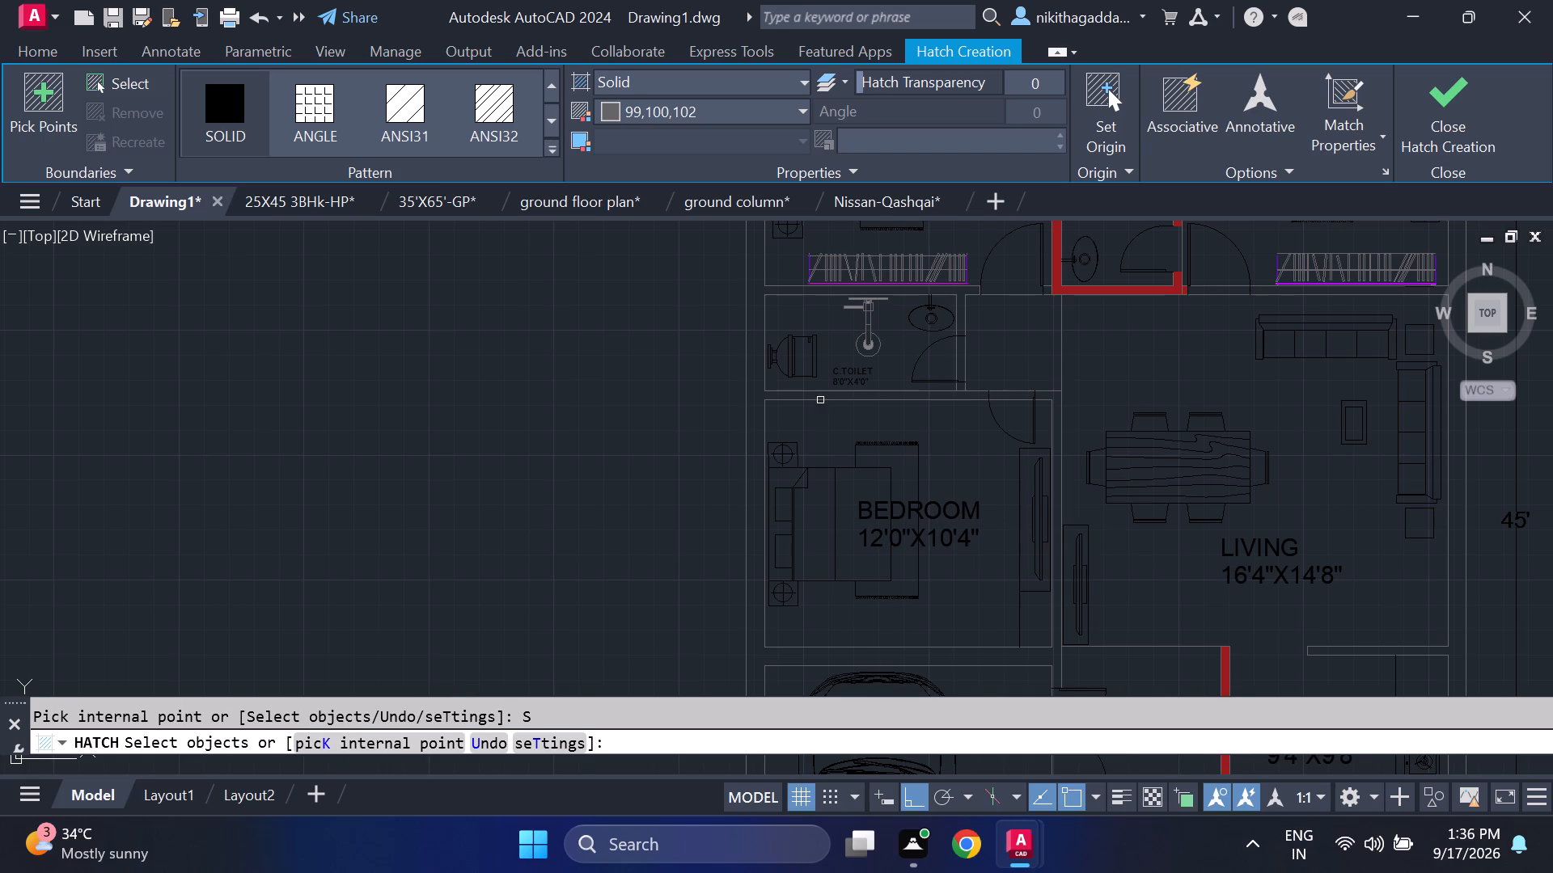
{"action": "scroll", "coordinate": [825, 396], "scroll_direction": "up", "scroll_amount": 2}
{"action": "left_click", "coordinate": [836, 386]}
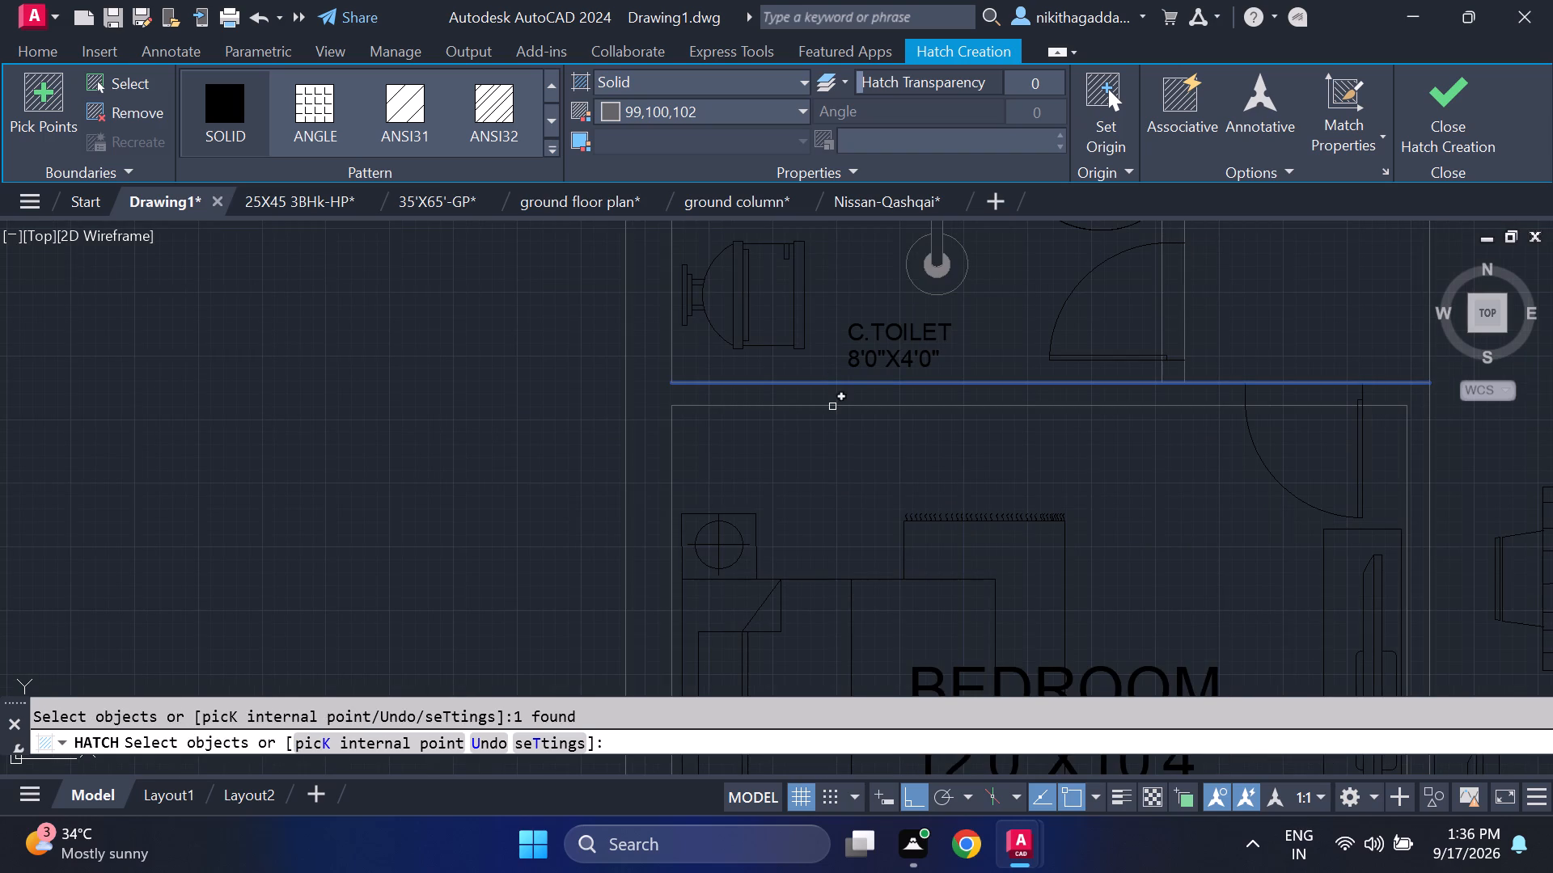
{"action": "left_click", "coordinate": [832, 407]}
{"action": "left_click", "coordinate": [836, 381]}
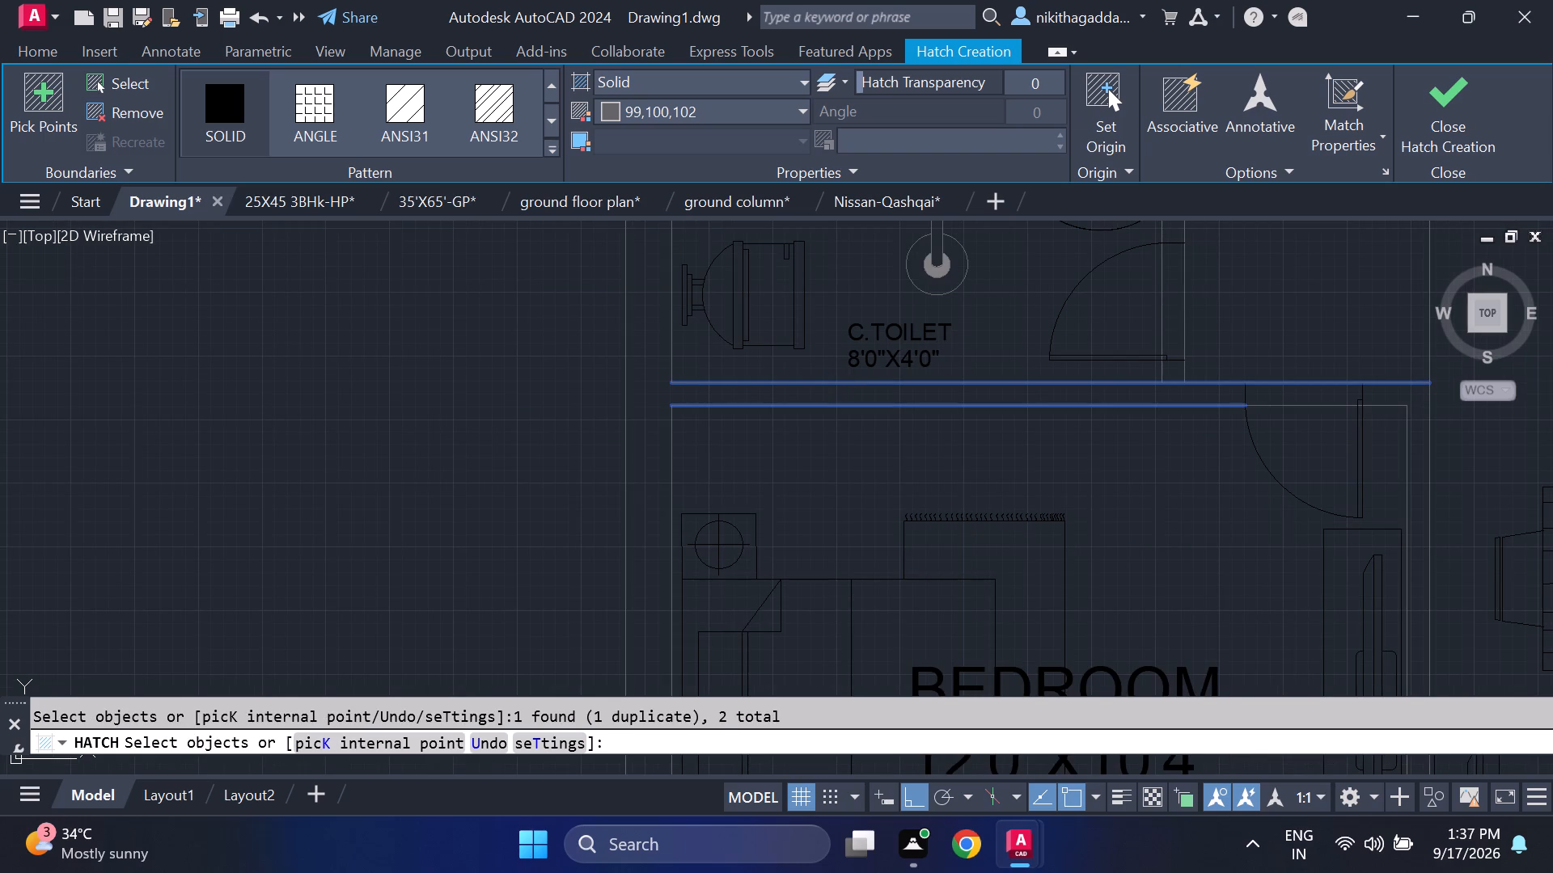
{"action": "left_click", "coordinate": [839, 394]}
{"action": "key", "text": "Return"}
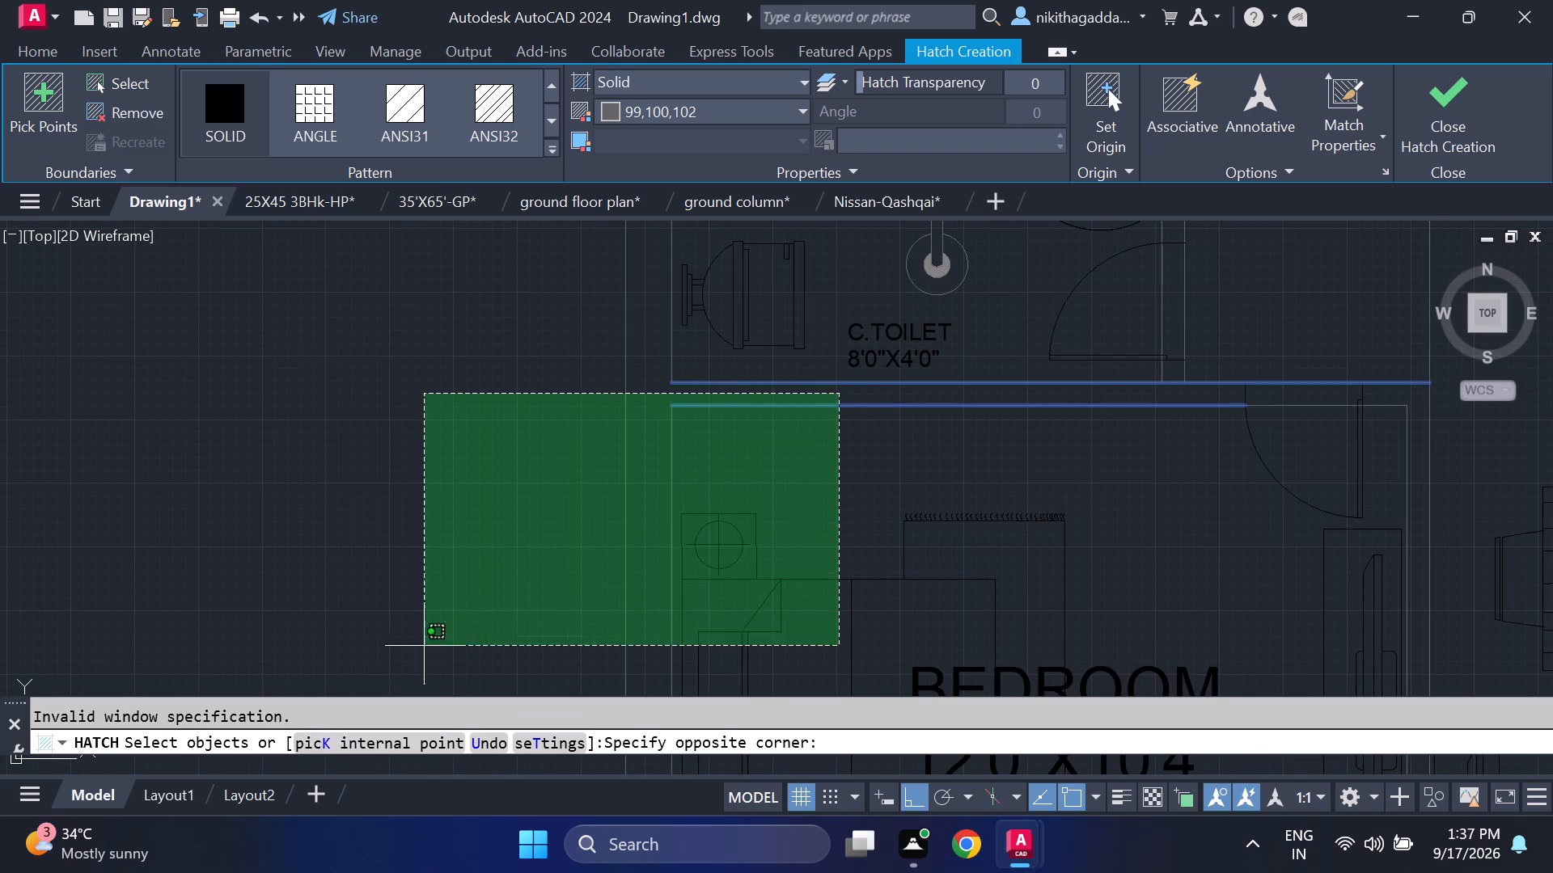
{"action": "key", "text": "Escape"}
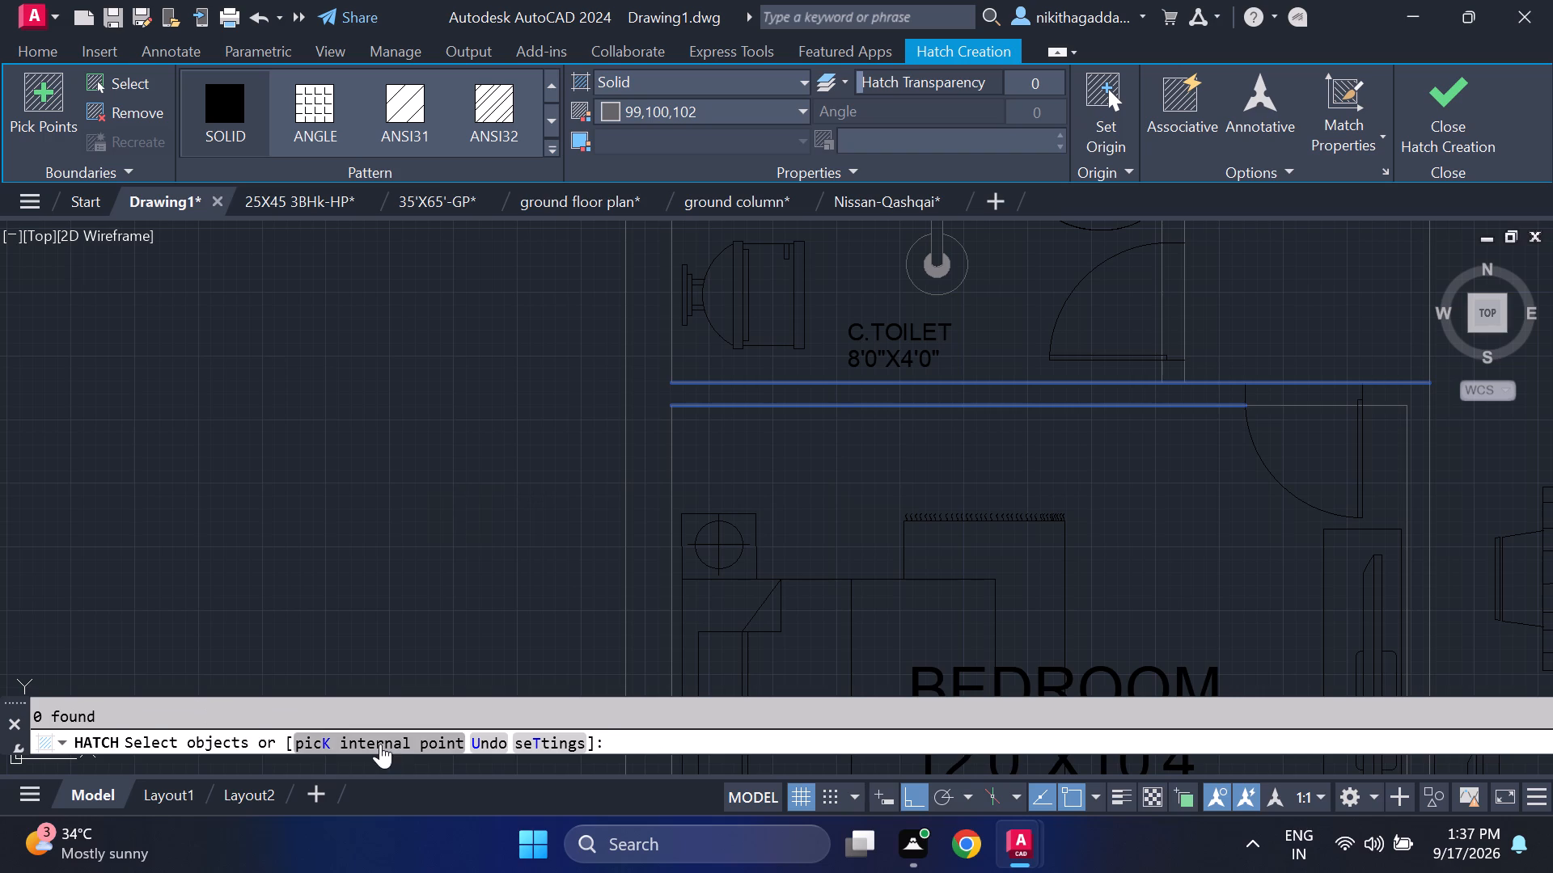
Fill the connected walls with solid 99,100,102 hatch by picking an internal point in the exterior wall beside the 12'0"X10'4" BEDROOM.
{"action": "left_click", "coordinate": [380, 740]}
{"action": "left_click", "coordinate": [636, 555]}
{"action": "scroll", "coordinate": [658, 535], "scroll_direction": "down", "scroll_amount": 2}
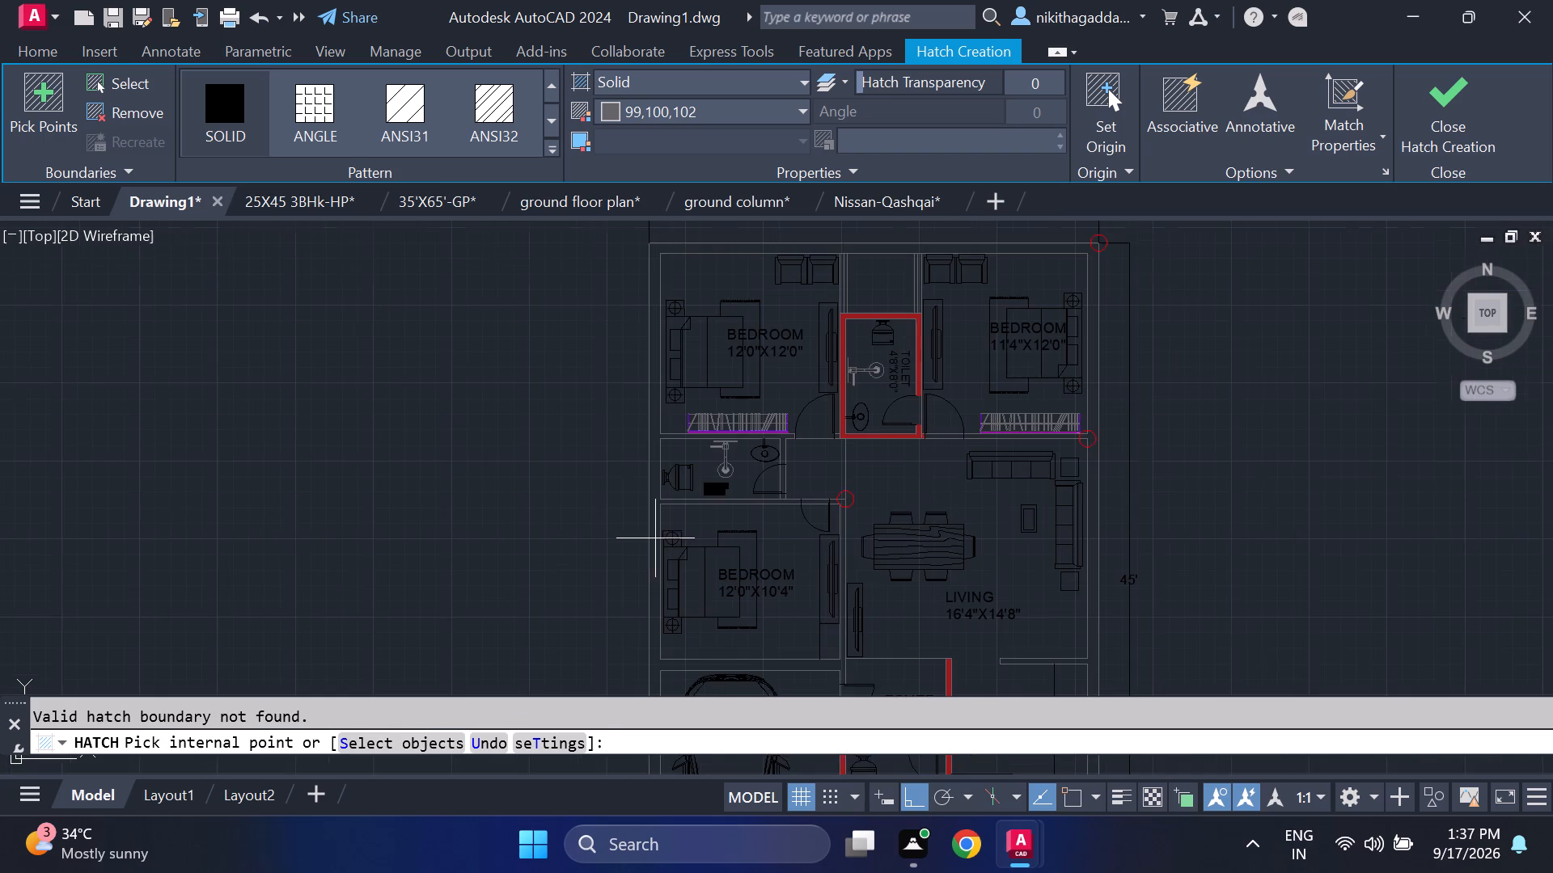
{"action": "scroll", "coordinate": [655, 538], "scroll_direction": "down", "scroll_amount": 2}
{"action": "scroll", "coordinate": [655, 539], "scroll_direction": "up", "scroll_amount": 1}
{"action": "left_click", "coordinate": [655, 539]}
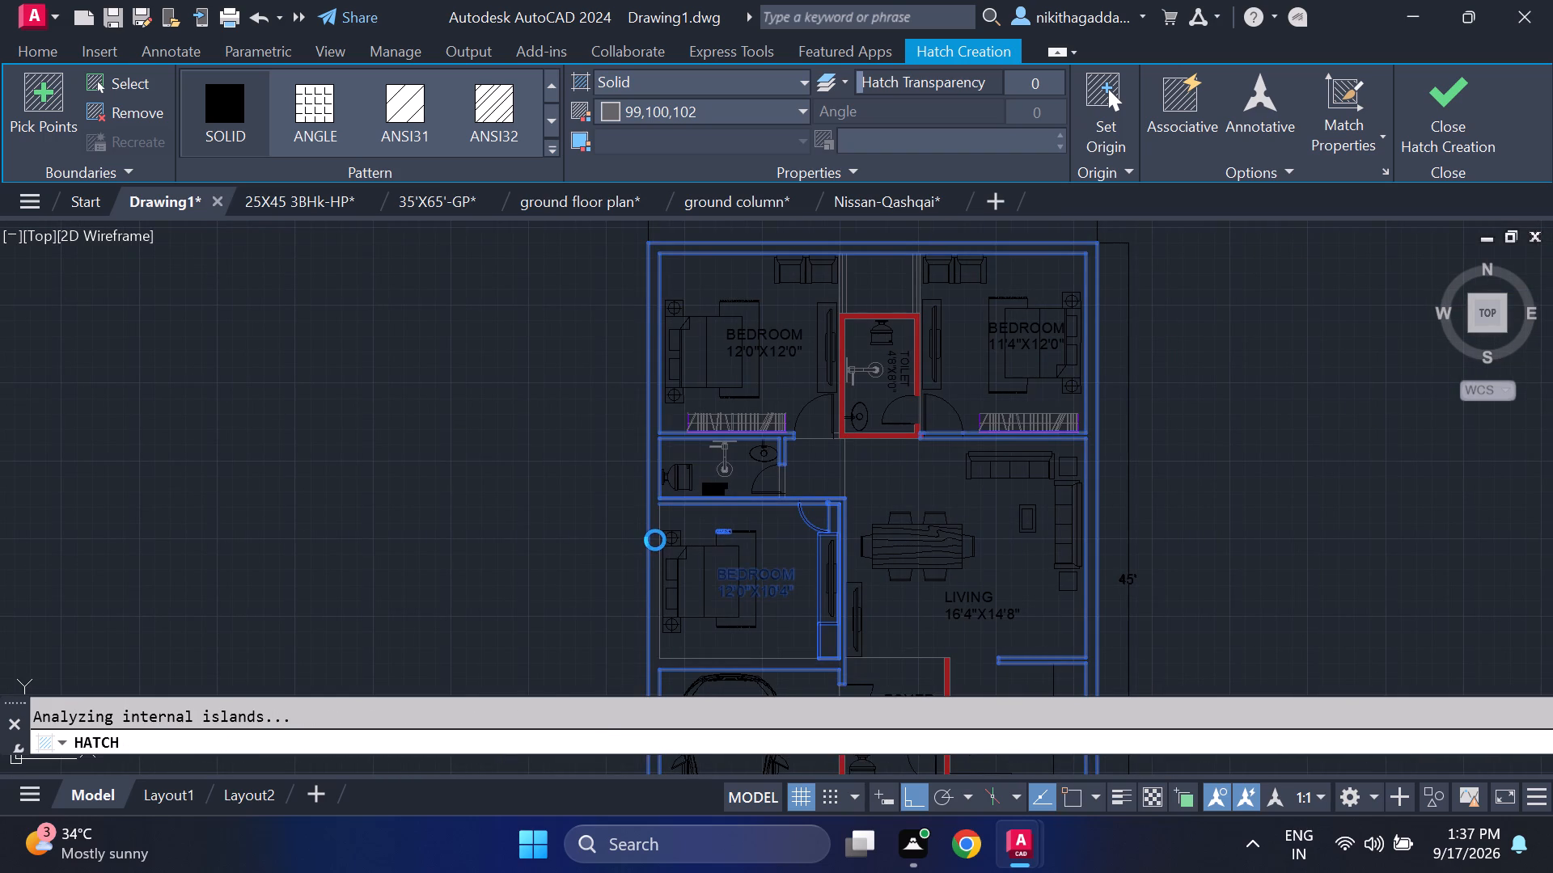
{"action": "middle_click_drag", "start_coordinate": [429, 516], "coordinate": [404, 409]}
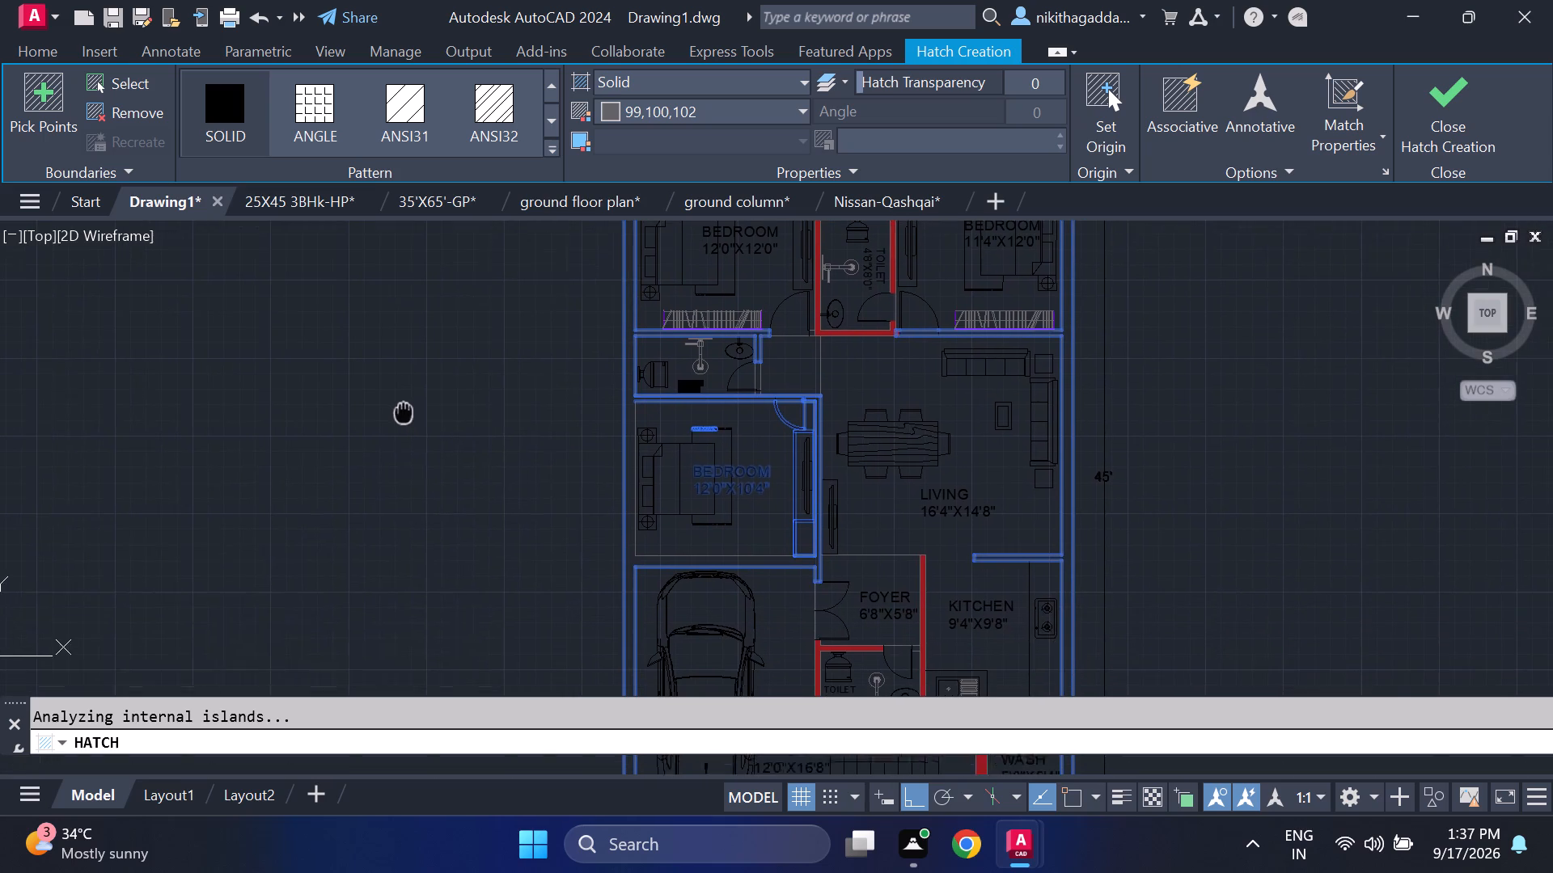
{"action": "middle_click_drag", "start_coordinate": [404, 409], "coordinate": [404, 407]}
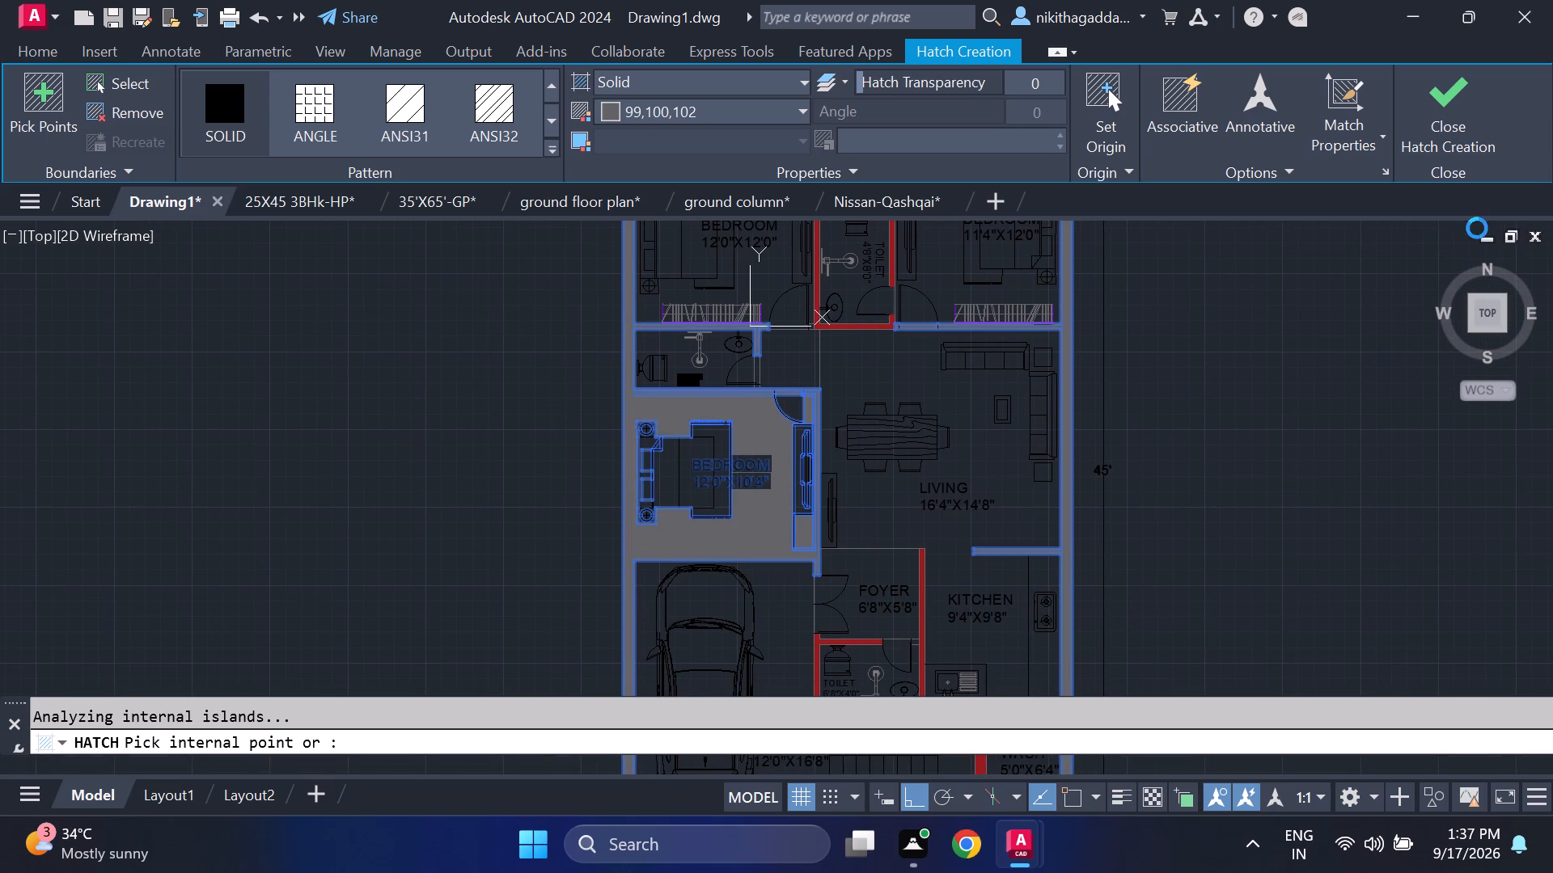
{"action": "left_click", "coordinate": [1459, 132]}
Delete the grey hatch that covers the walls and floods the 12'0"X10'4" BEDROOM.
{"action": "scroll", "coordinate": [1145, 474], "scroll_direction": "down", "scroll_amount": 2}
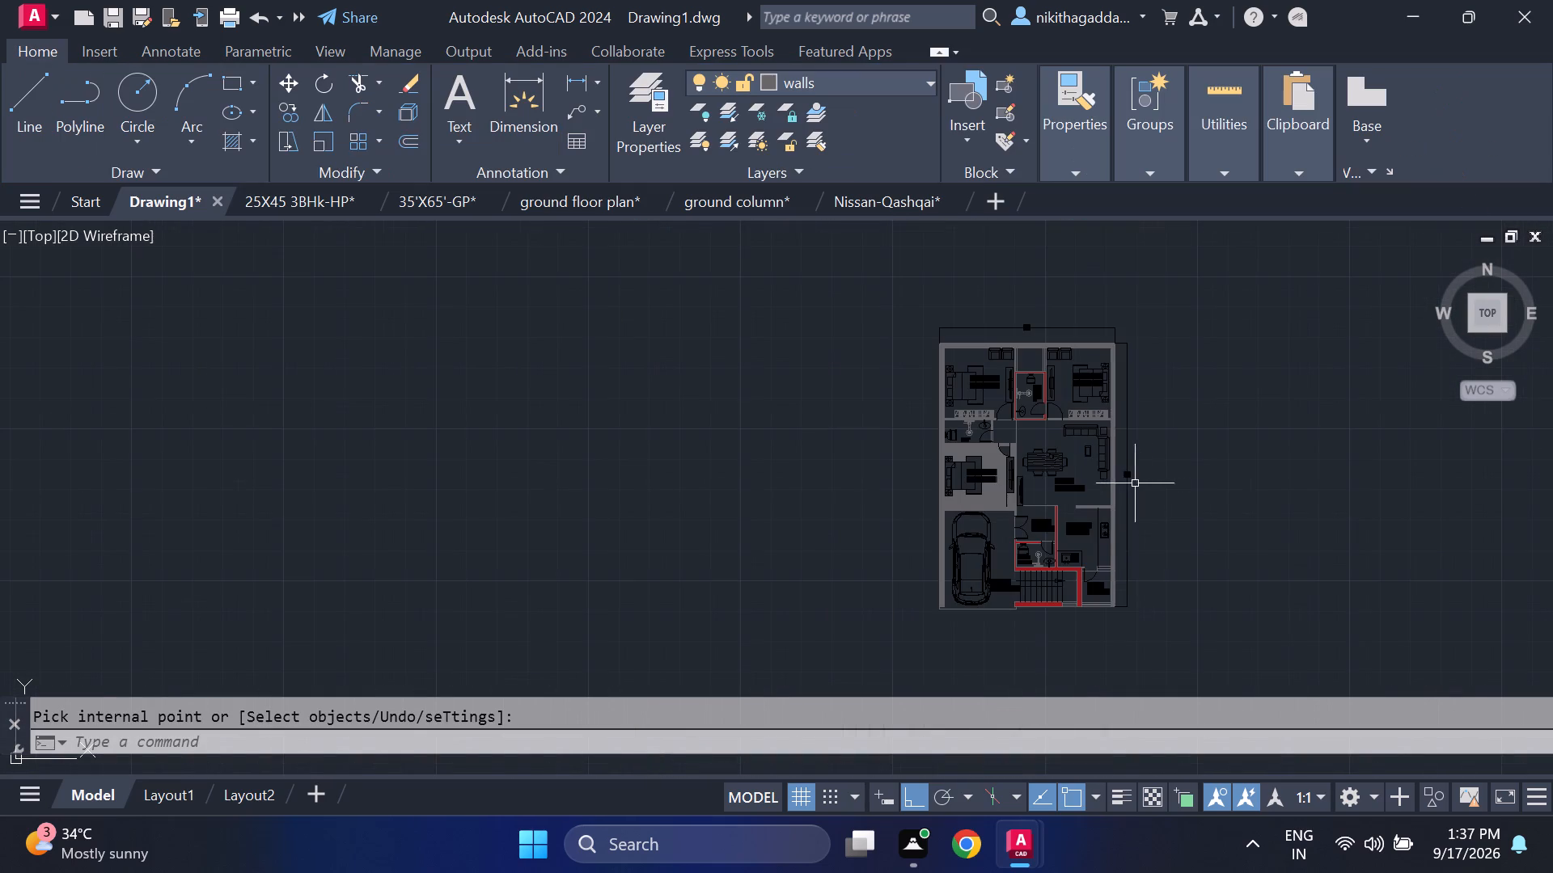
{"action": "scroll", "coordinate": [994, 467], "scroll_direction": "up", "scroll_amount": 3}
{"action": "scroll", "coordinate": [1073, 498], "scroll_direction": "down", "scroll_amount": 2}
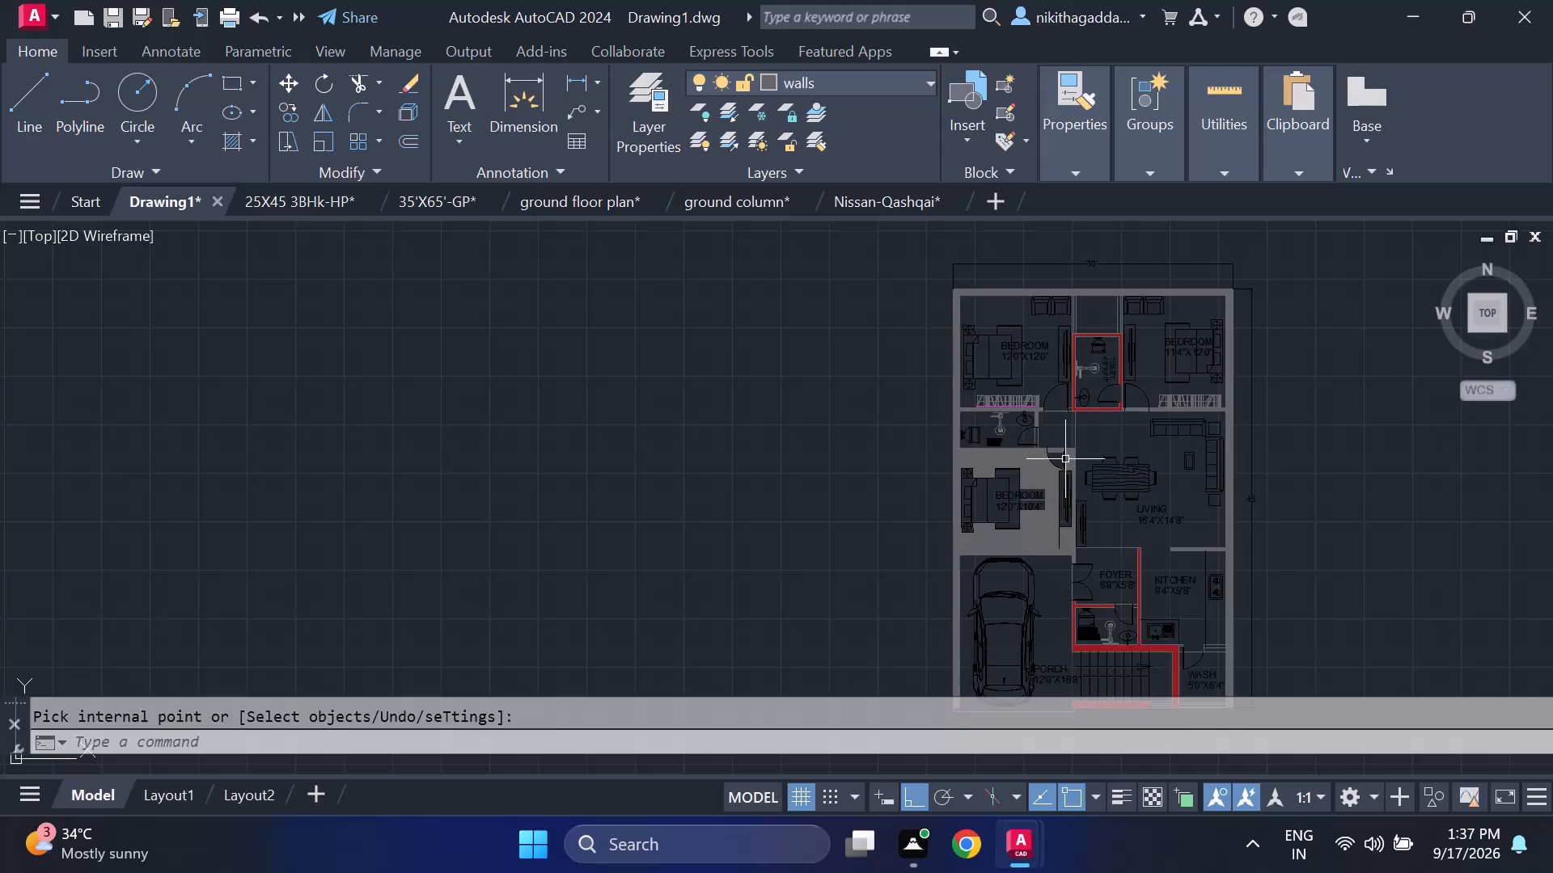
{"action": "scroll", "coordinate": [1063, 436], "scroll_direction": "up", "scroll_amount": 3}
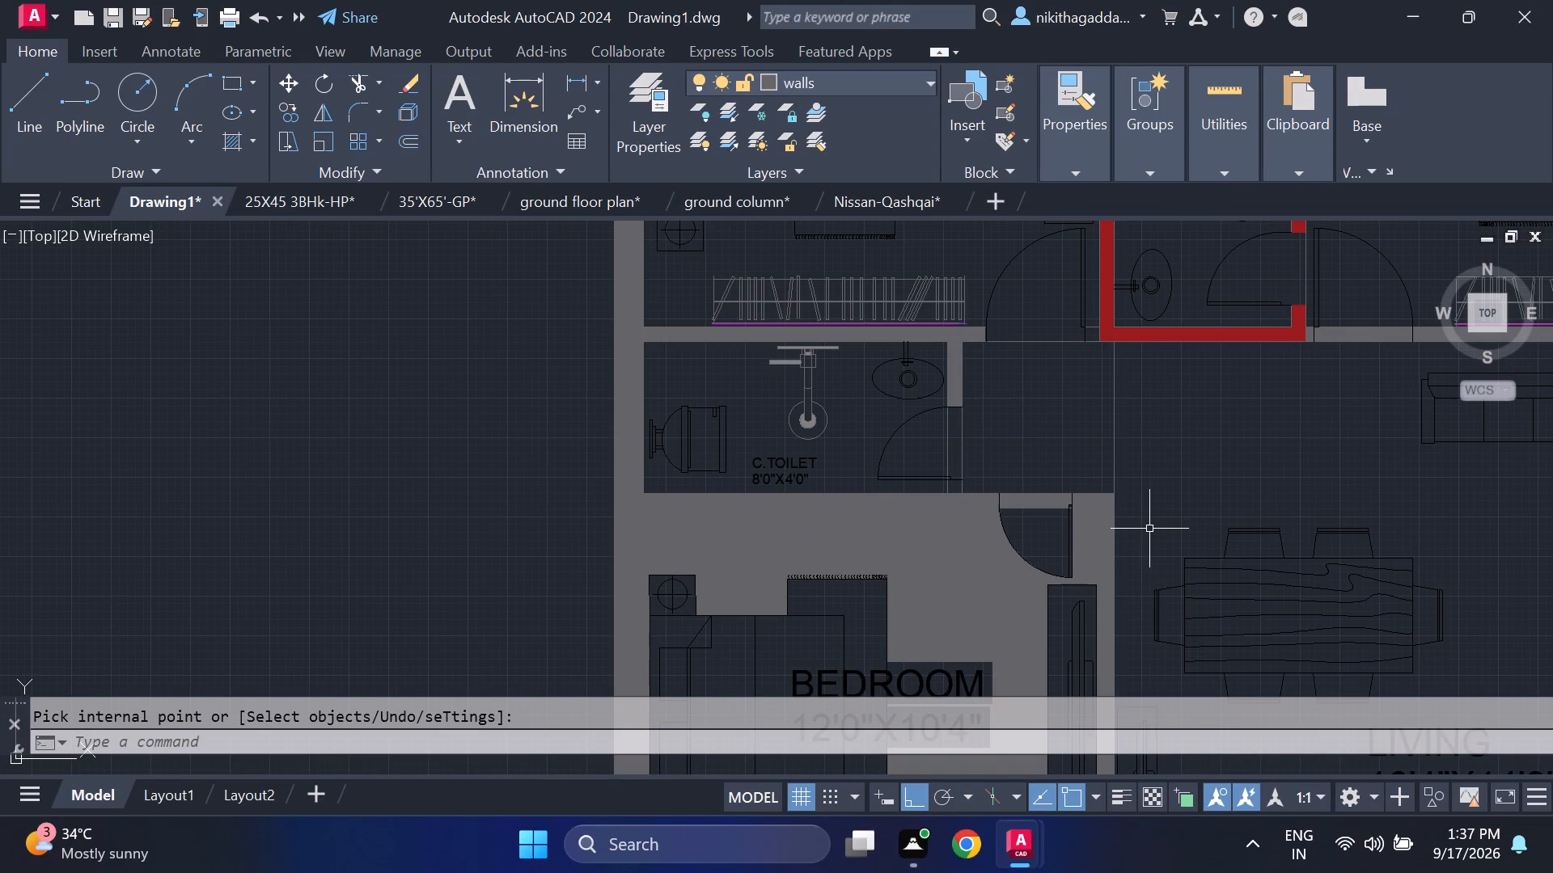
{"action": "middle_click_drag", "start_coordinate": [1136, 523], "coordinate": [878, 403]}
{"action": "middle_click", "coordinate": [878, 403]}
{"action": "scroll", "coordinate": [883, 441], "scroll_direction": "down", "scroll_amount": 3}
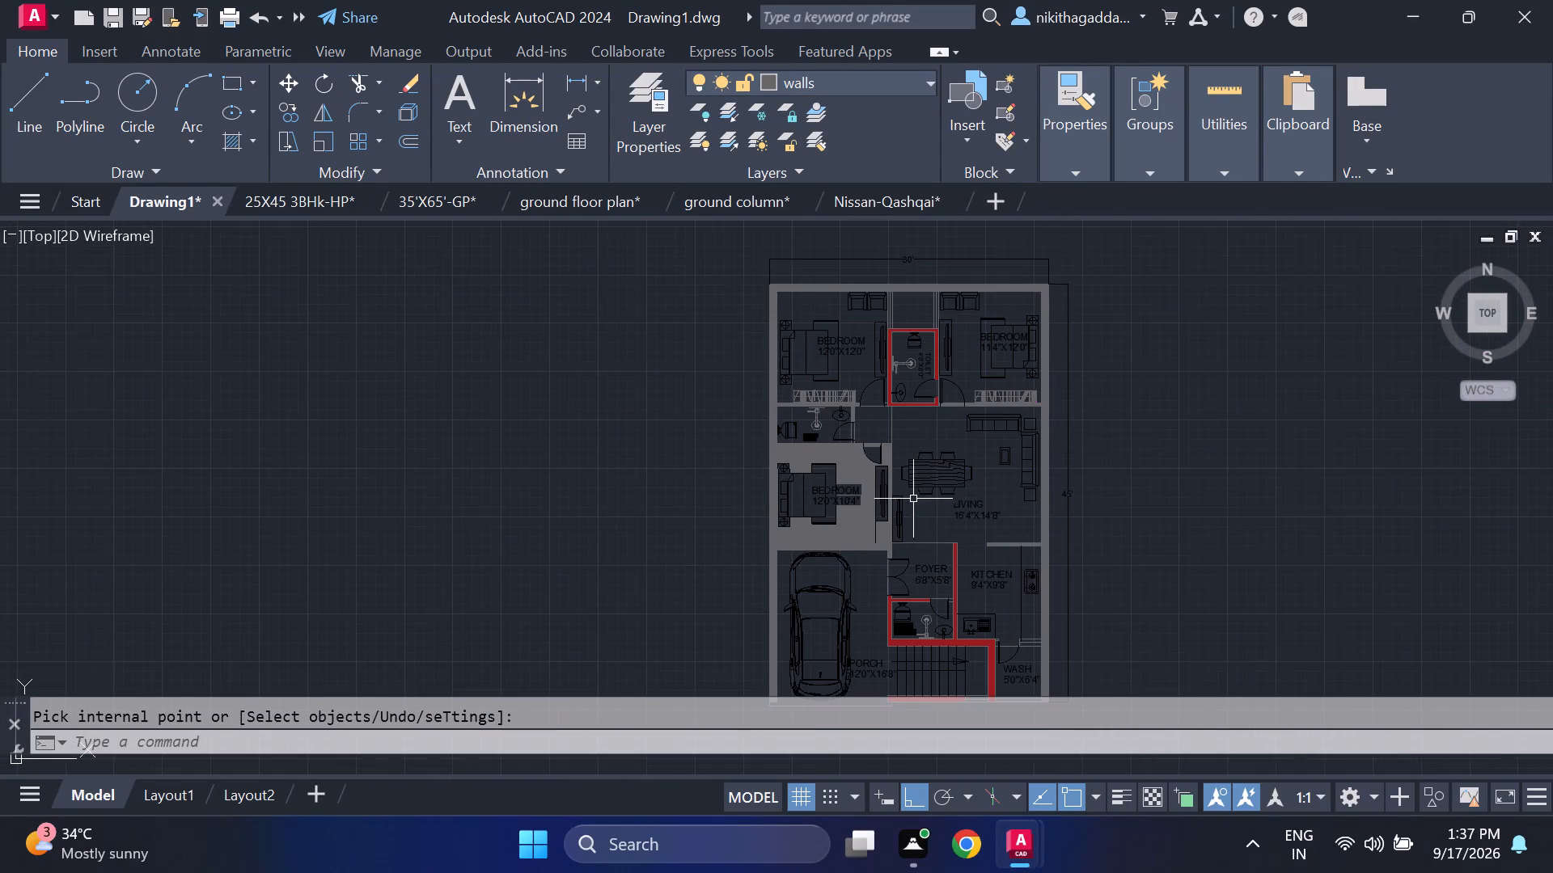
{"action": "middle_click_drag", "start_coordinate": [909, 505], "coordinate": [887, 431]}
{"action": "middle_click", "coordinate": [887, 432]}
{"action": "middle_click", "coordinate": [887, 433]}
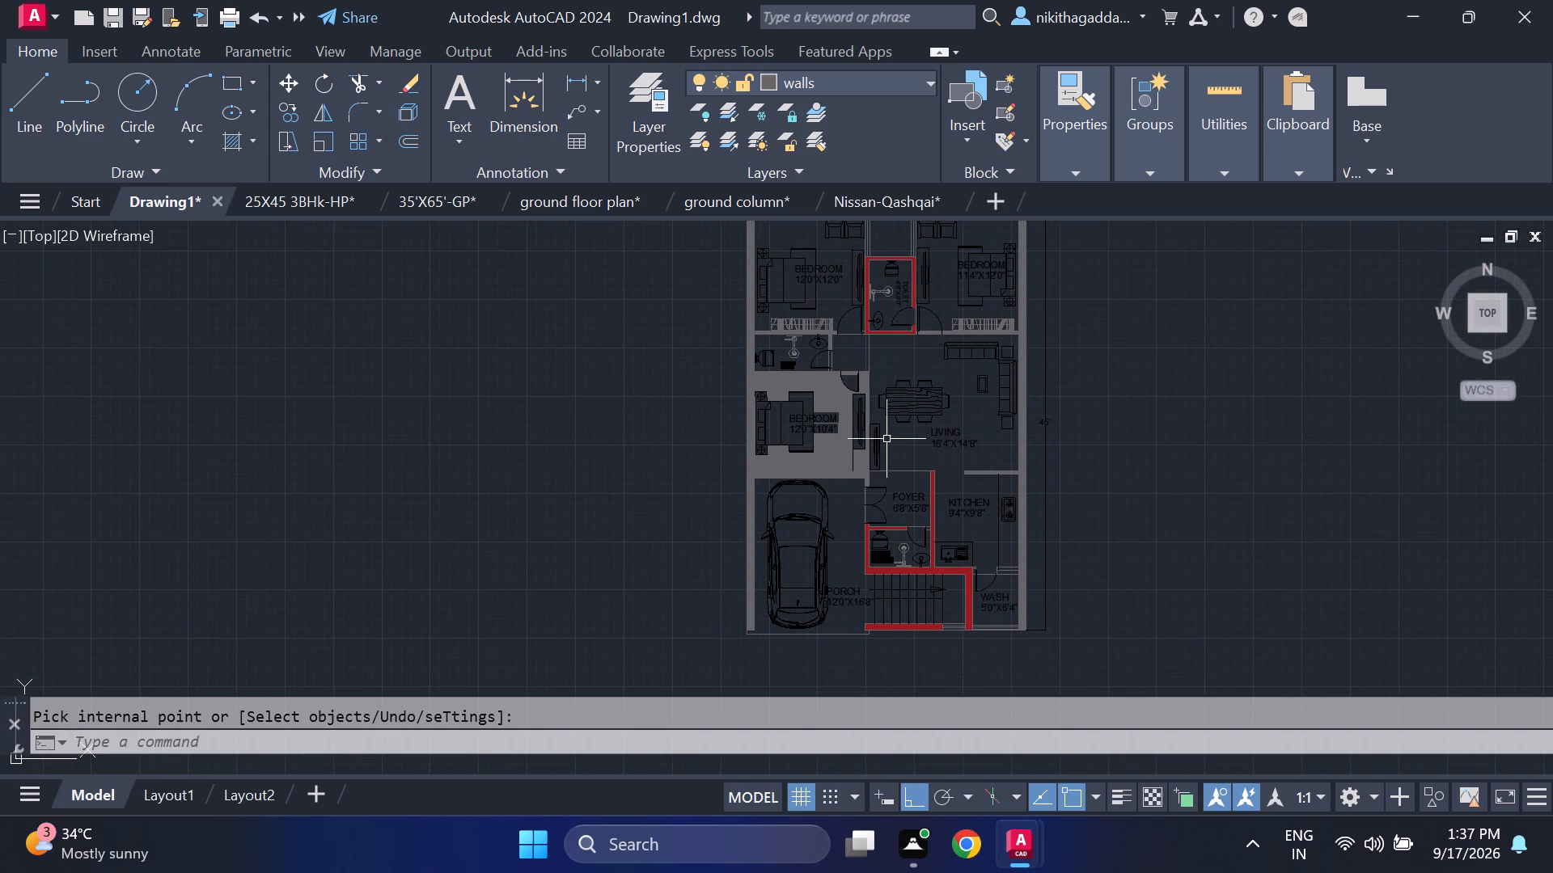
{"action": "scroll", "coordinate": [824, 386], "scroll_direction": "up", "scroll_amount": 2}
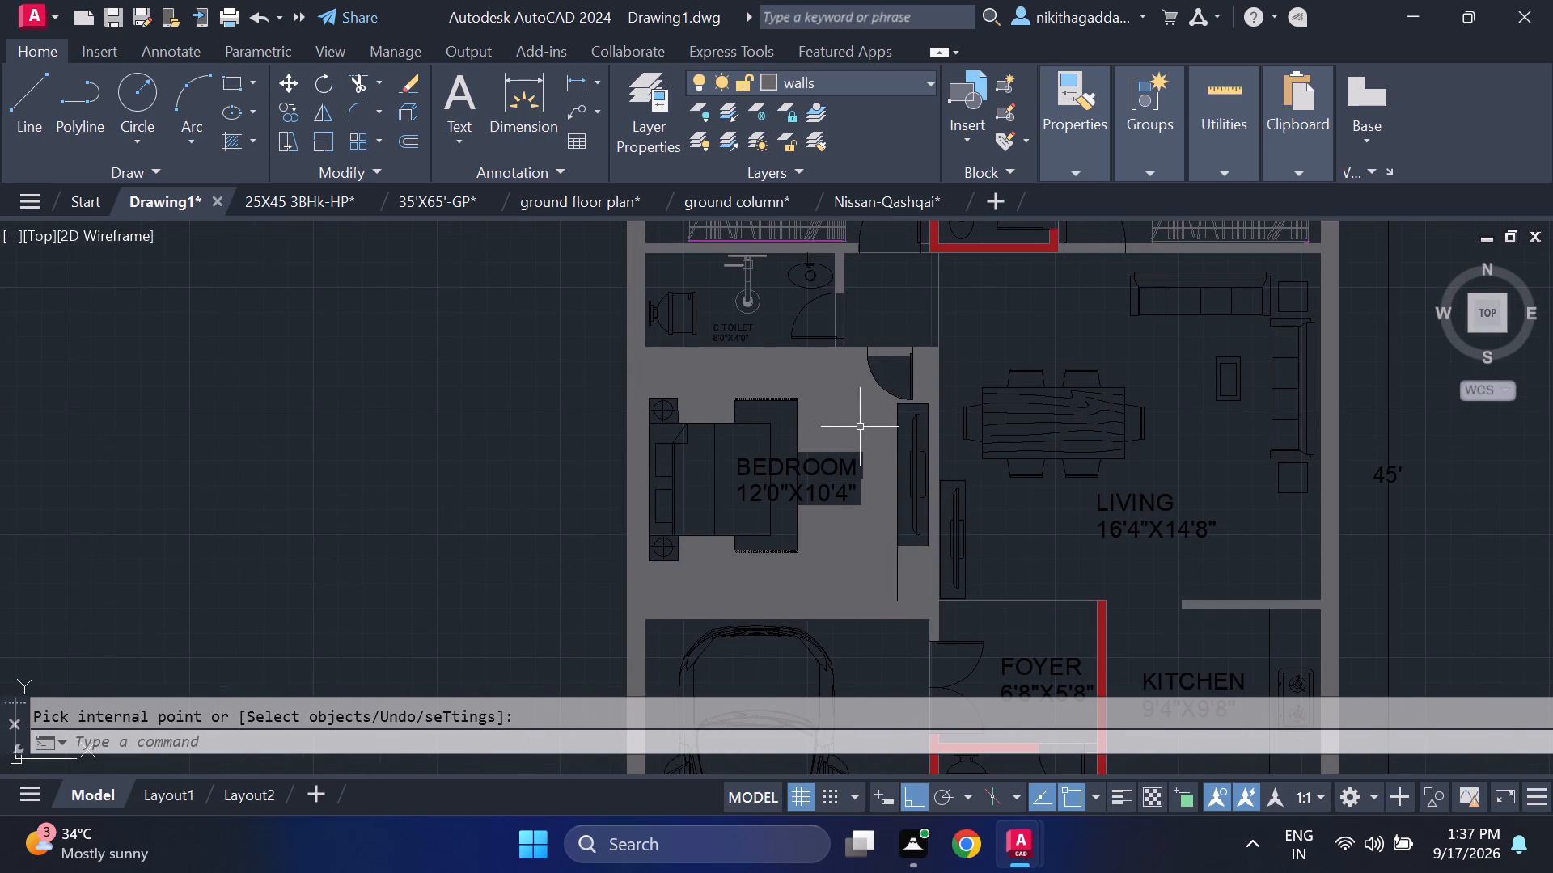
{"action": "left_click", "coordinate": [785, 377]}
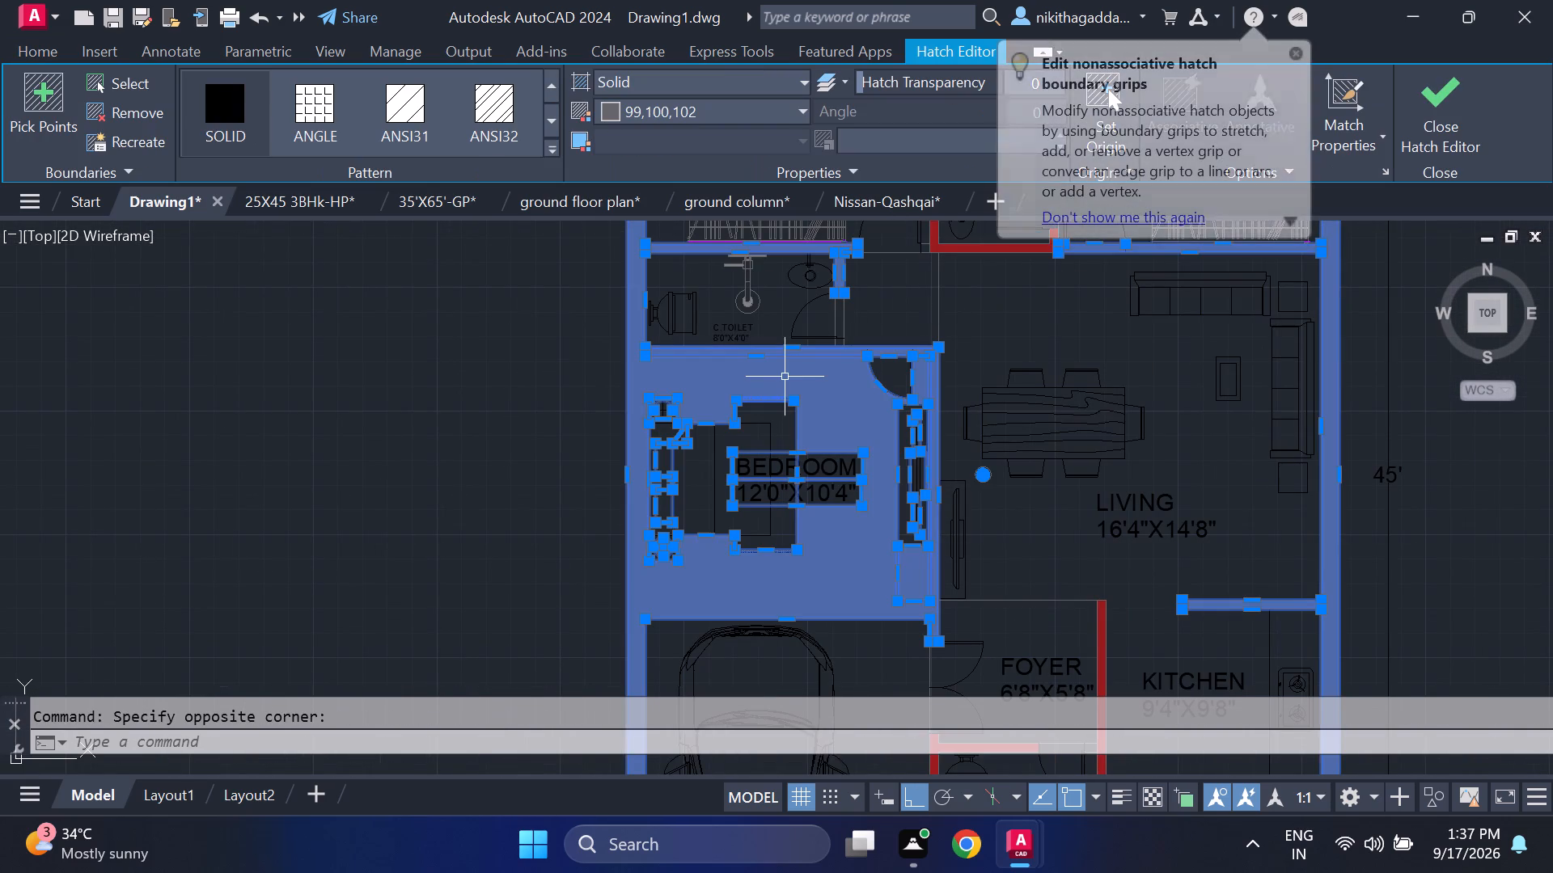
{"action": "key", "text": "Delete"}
Trim the bedroom-side wall line across the door opening of the 12'0"X10'4" BEDROOM, near the C.TOILET.
{"action": "scroll", "coordinate": [931, 555], "scroll_direction": "up", "scroll_amount": 1}
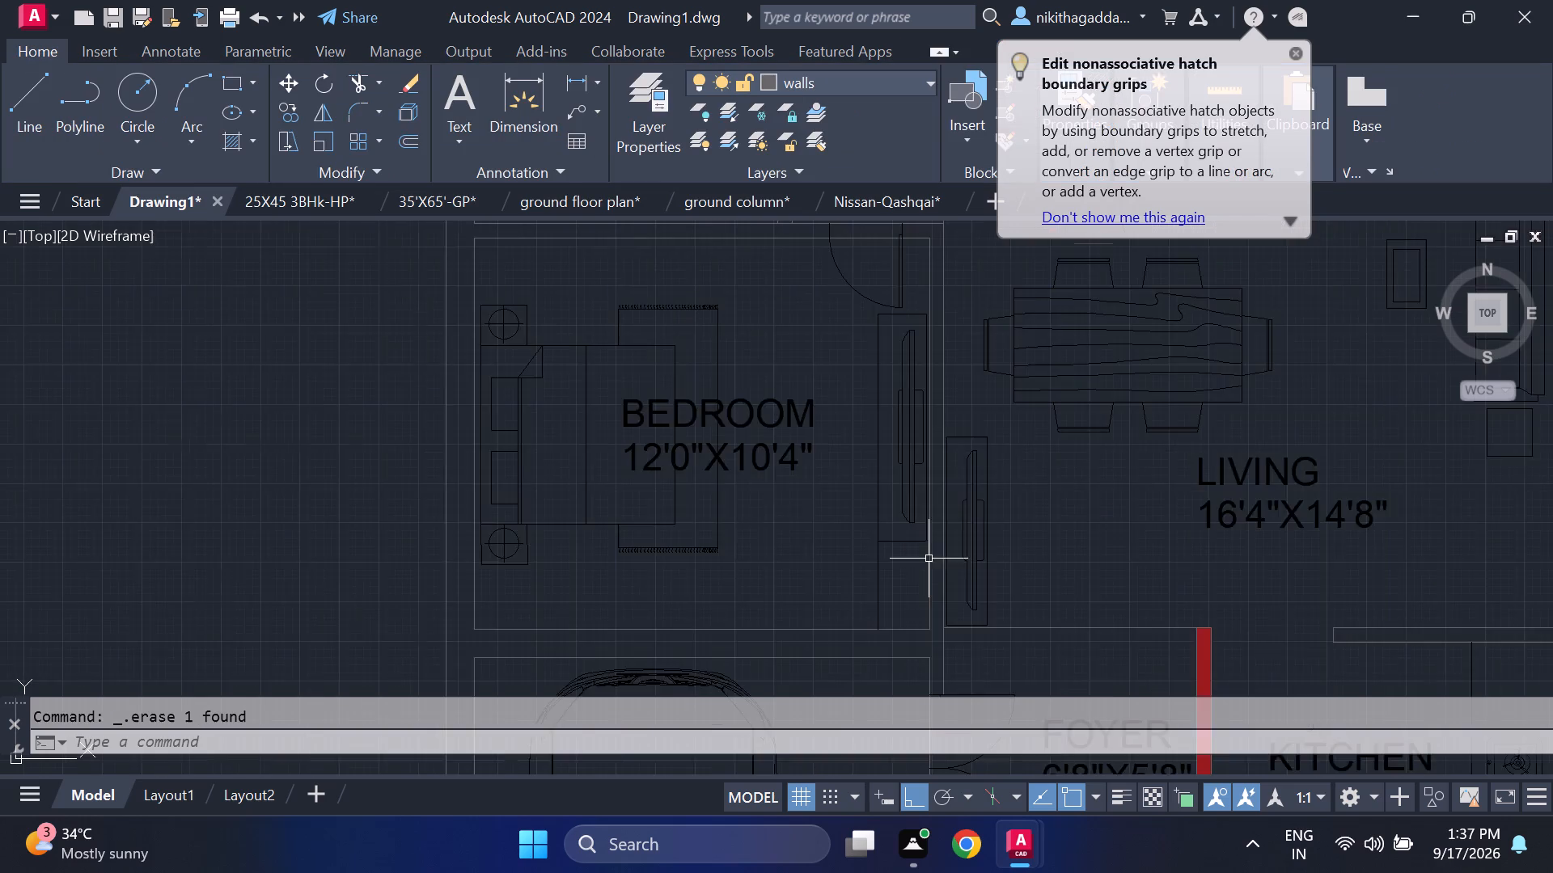
{"action": "scroll", "coordinate": [928, 559], "scroll_direction": "up", "scroll_amount": 1}
{"action": "scroll", "coordinate": [882, 587], "scroll_direction": "down", "scroll_amount": 1}
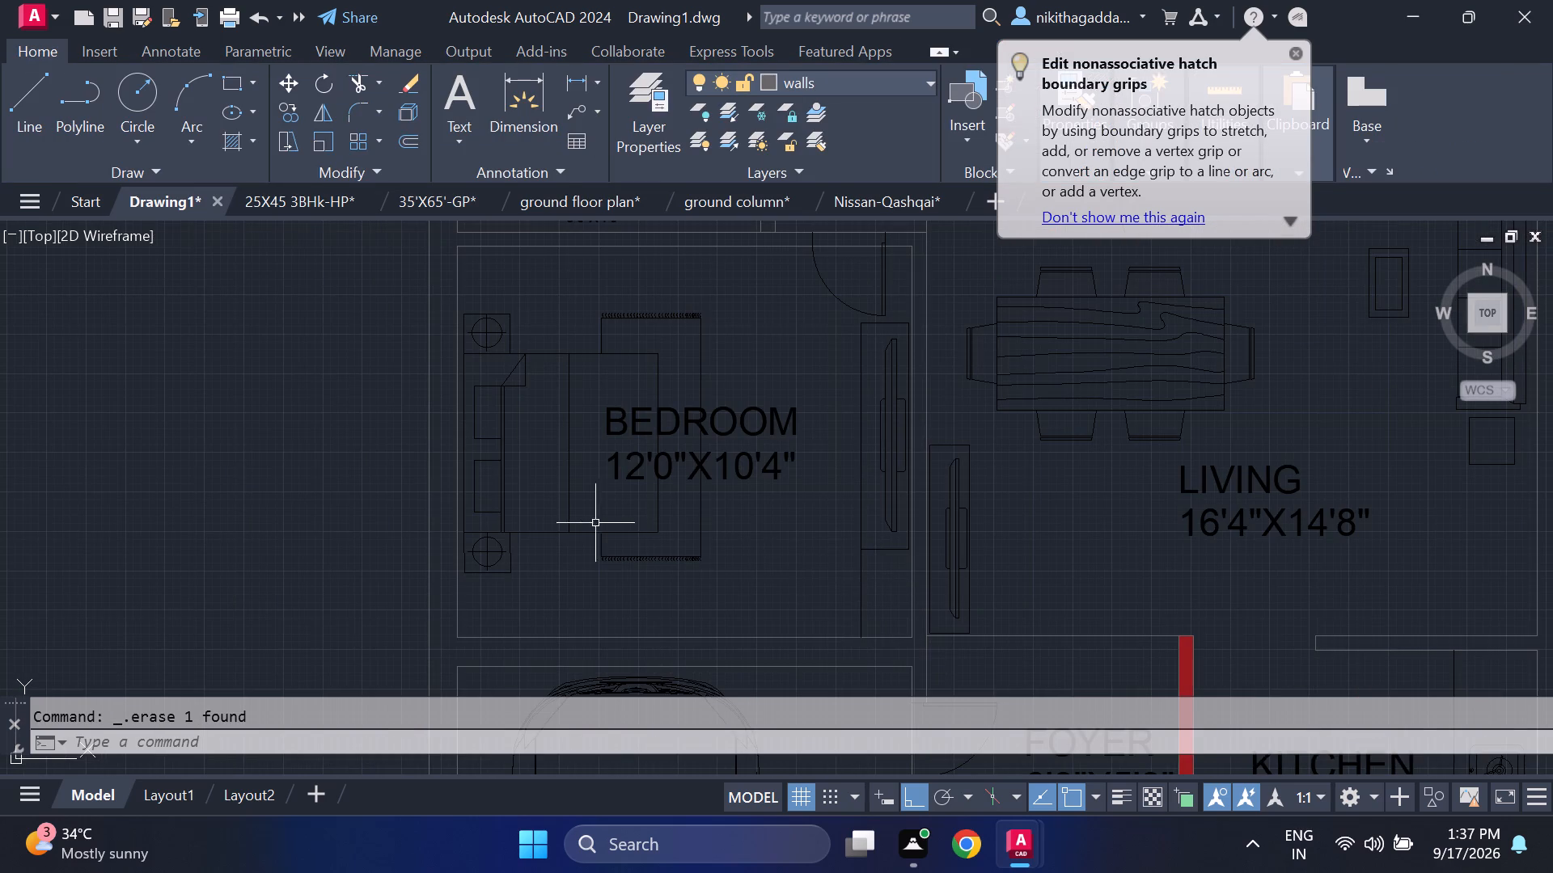
{"action": "scroll", "coordinate": [571, 517], "scroll_direction": "up", "scroll_amount": 1}
{"action": "middle_click_drag", "start_coordinate": [475, 416], "coordinate": [506, 512]}
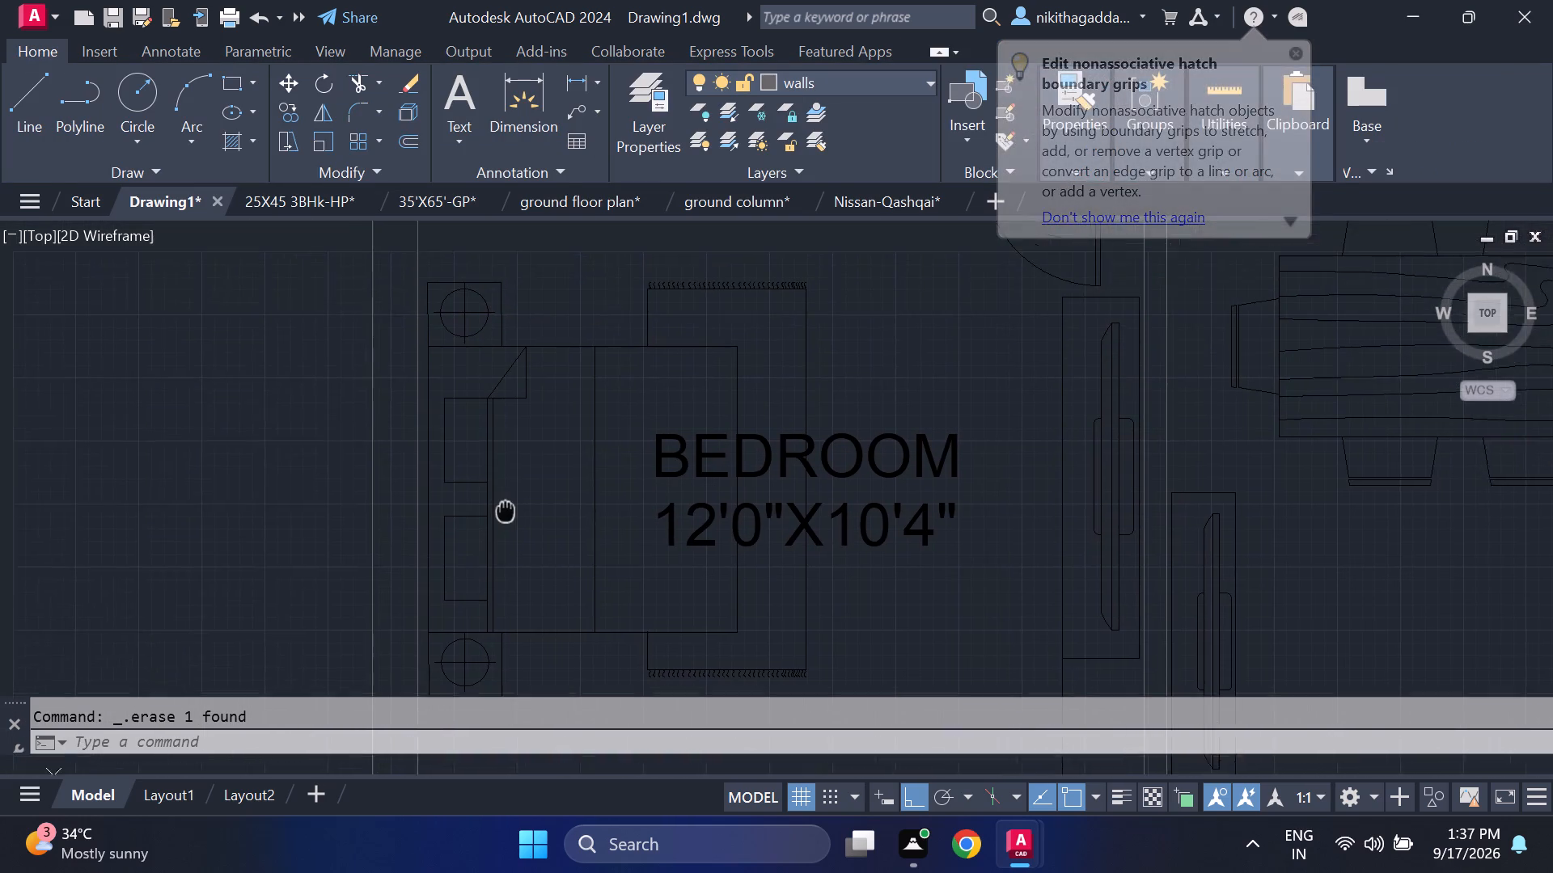
{"action": "middle_click_drag", "start_coordinate": [506, 512], "coordinate": [479, 397]}
{"action": "scroll", "coordinate": [573, 409], "scroll_direction": "down", "scroll_amount": 1}
{"action": "middle_click_drag", "start_coordinate": [711, 384], "coordinate": [717, 403]}
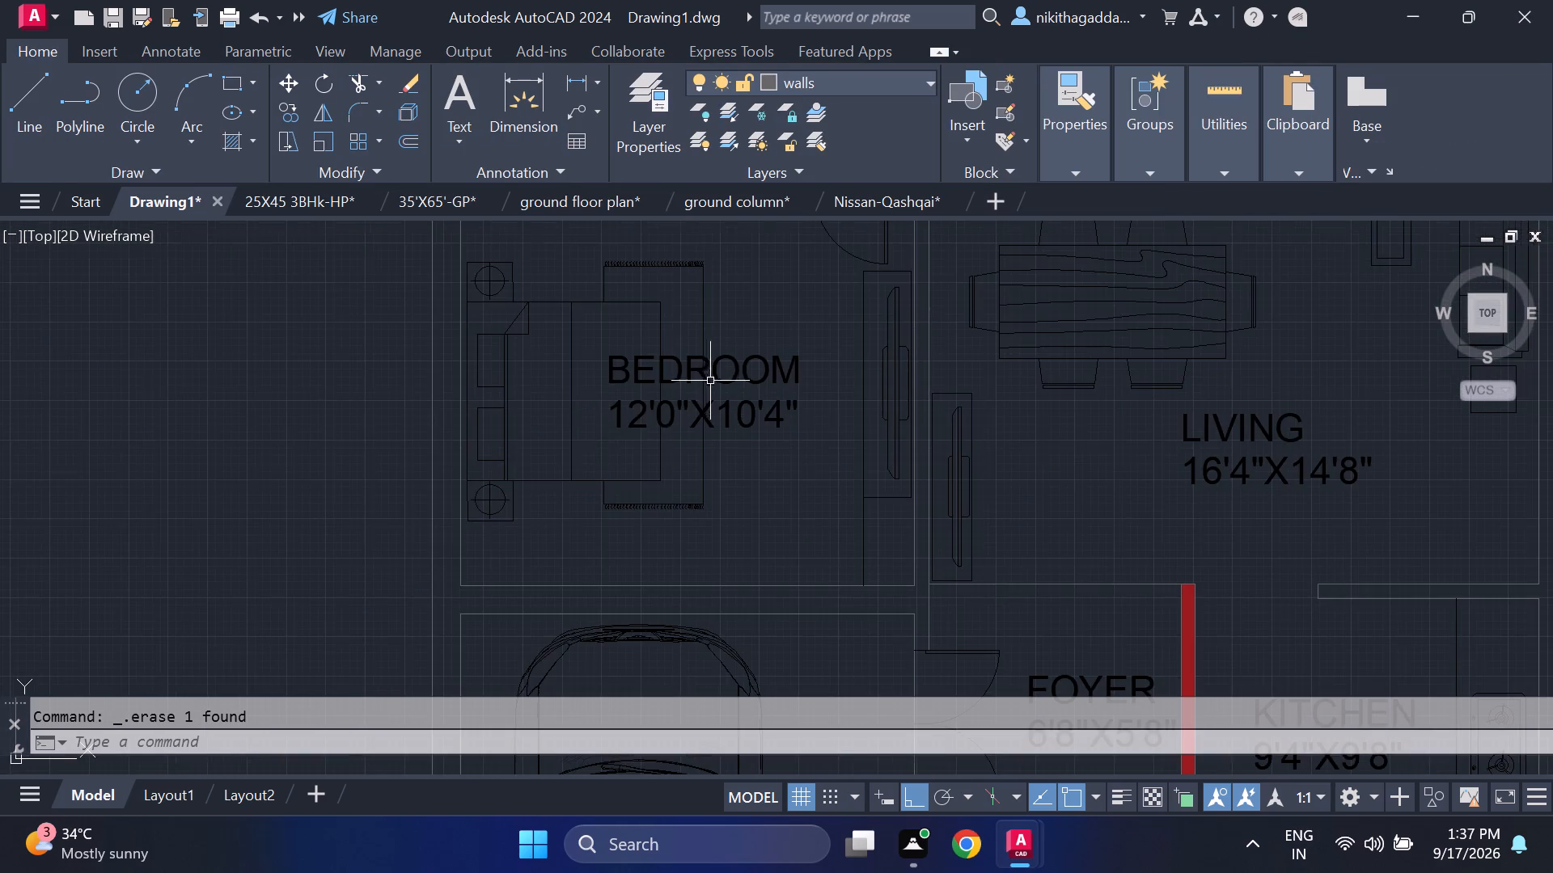
{"action": "middle_click_drag", "start_coordinate": [717, 403], "coordinate": [706, 563]}
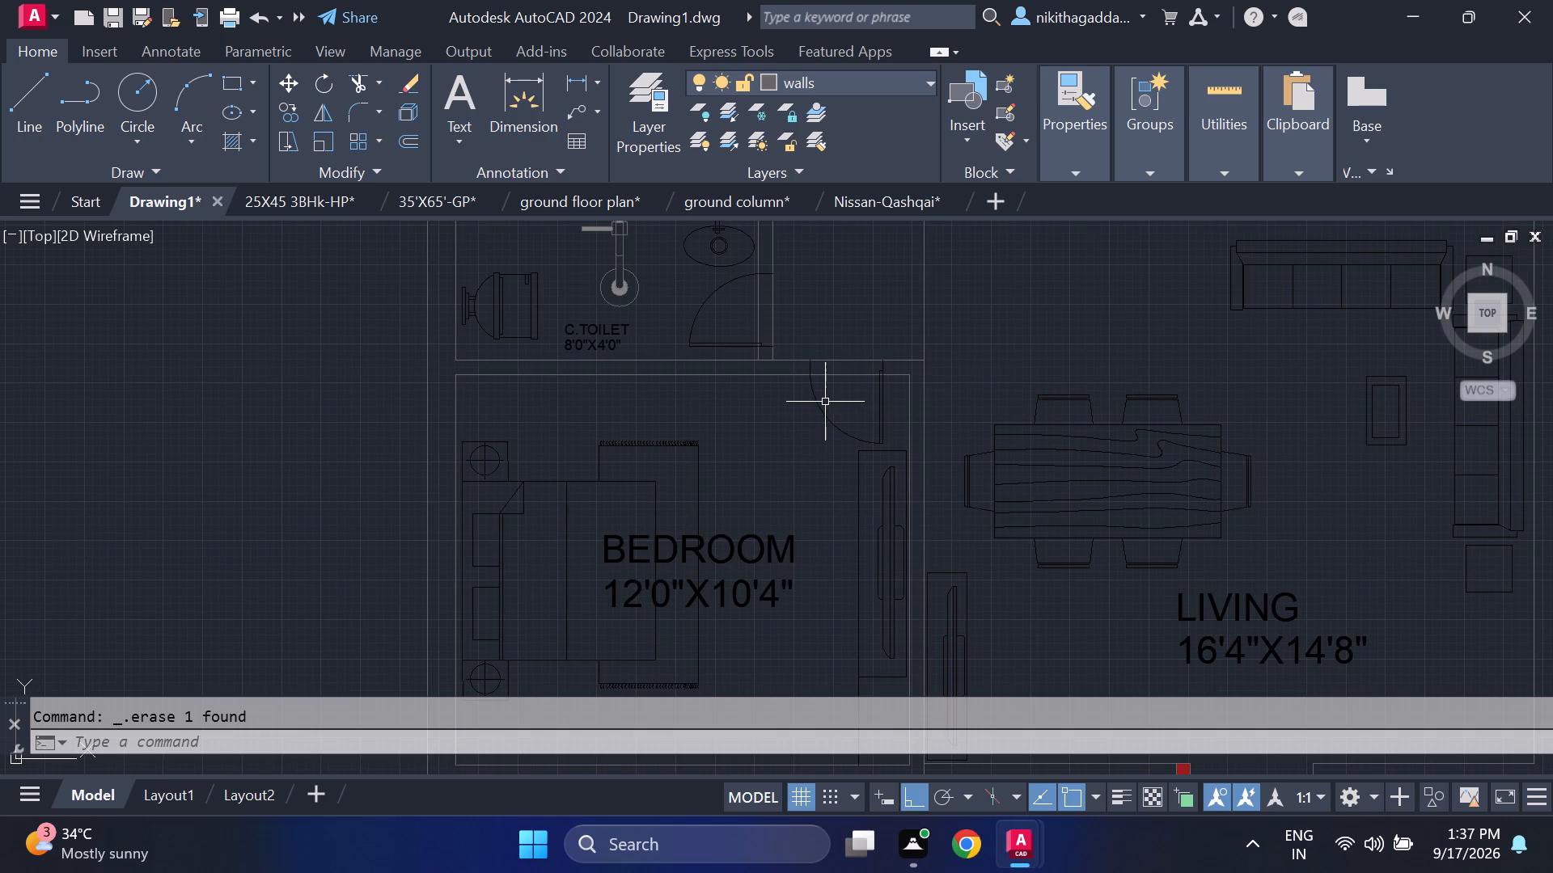
{"action": "key", "text": "t"}
{"action": "key", "text": "r"}
{"action": "key", "text": "Return"}
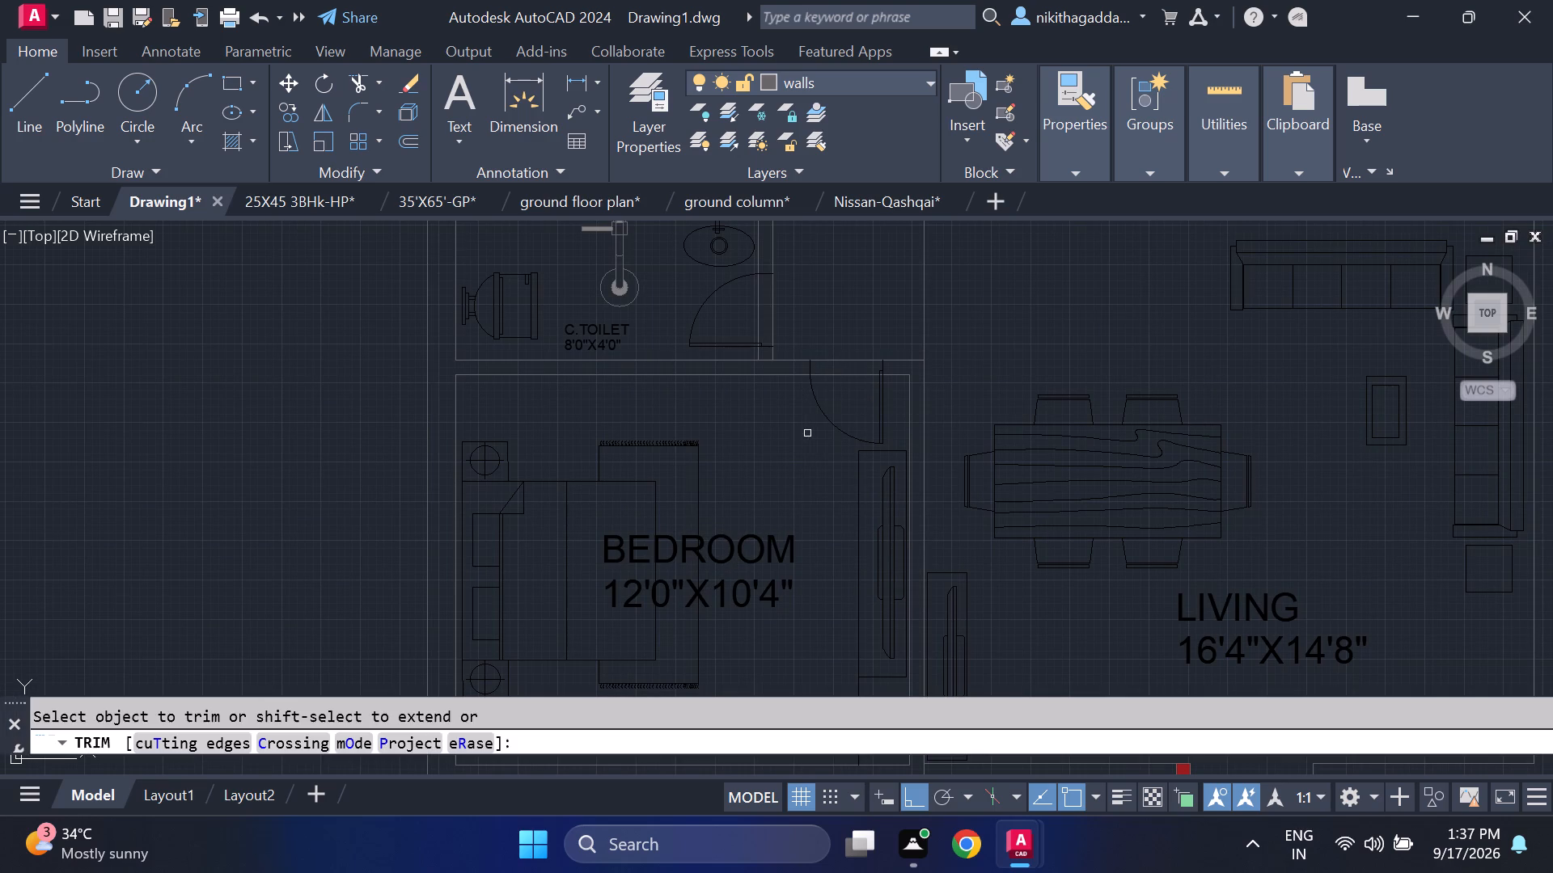
{"action": "left_click", "coordinate": [855, 377]}
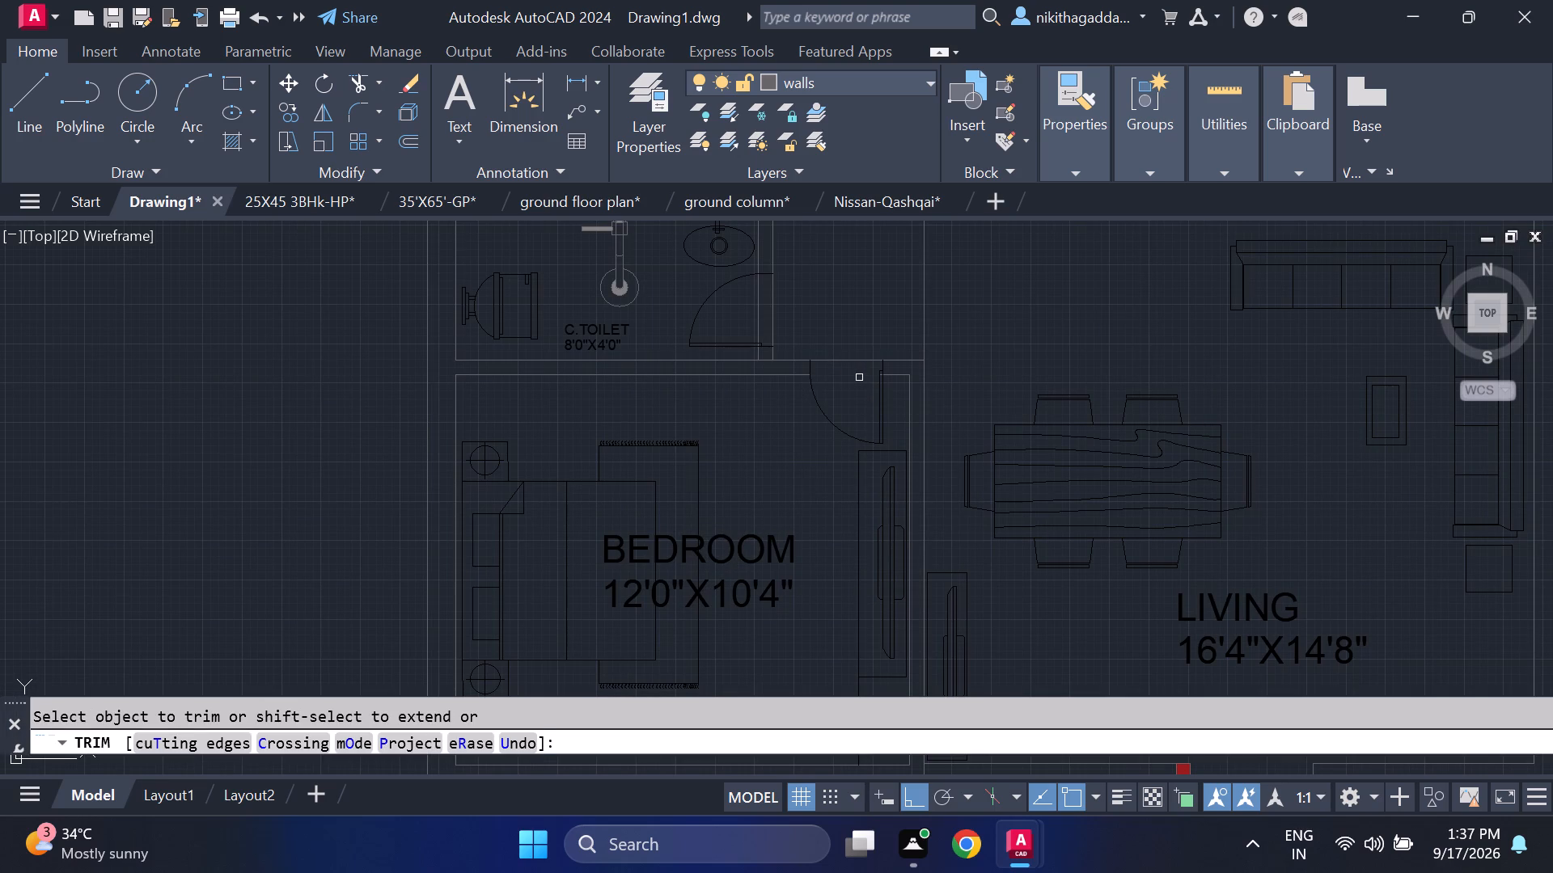
{"action": "scroll", "coordinate": [885, 378], "scroll_direction": "up", "scroll_amount": 4}
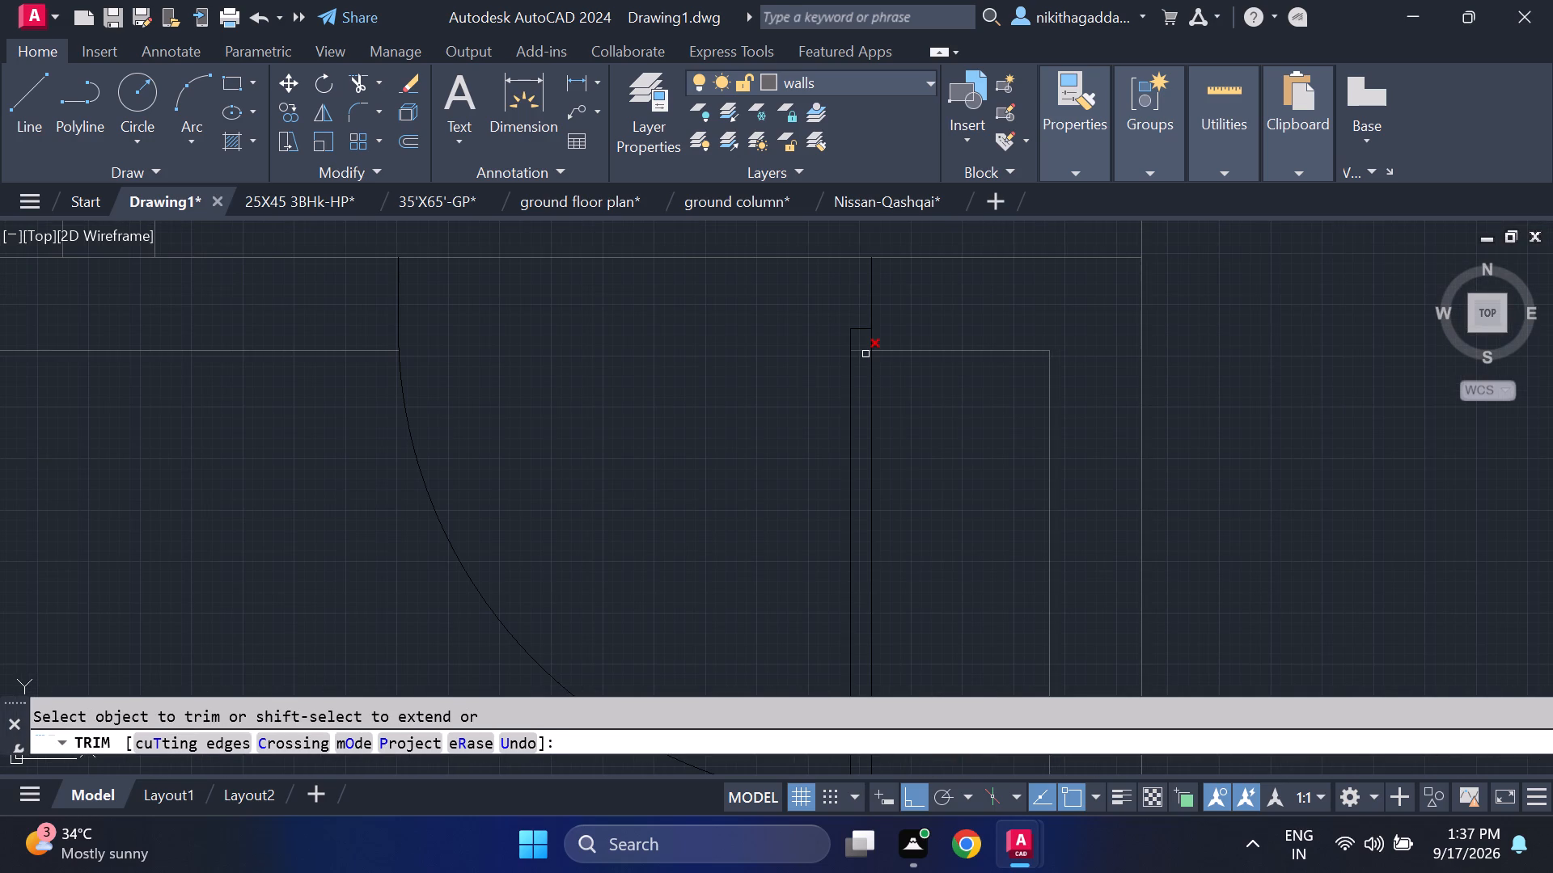
{"action": "scroll", "coordinate": [920, 521], "scroll_direction": "down", "scroll_amount": 4}
{"action": "scroll", "coordinate": [1026, 525], "scroll_direction": "down", "scroll_amount": 1}
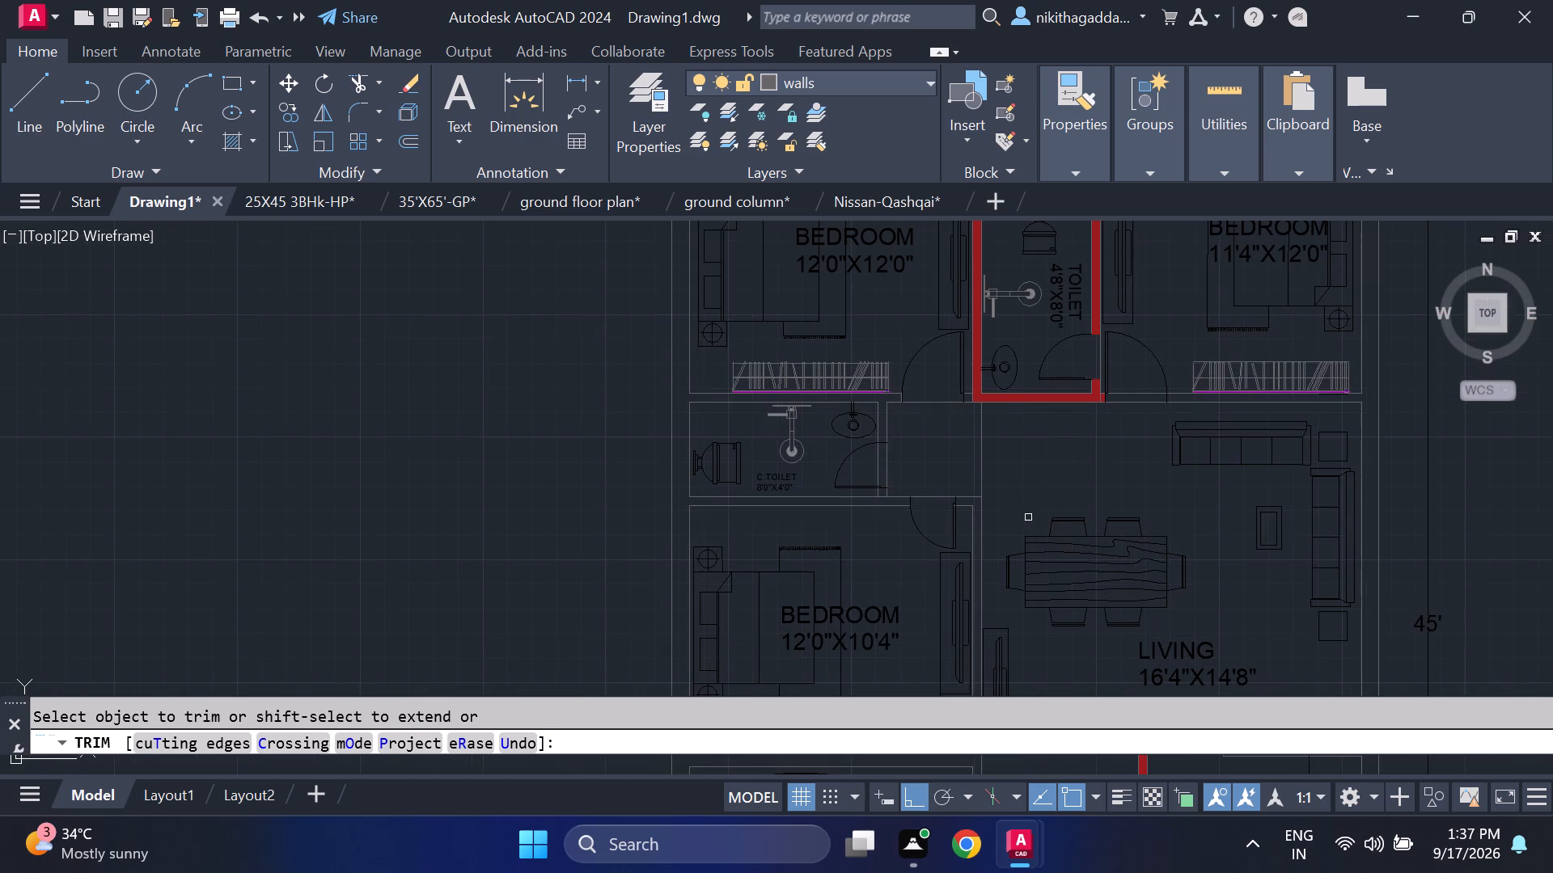
{"action": "middle_click_drag", "start_coordinate": [1044, 462], "coordinate": [987, 281]}
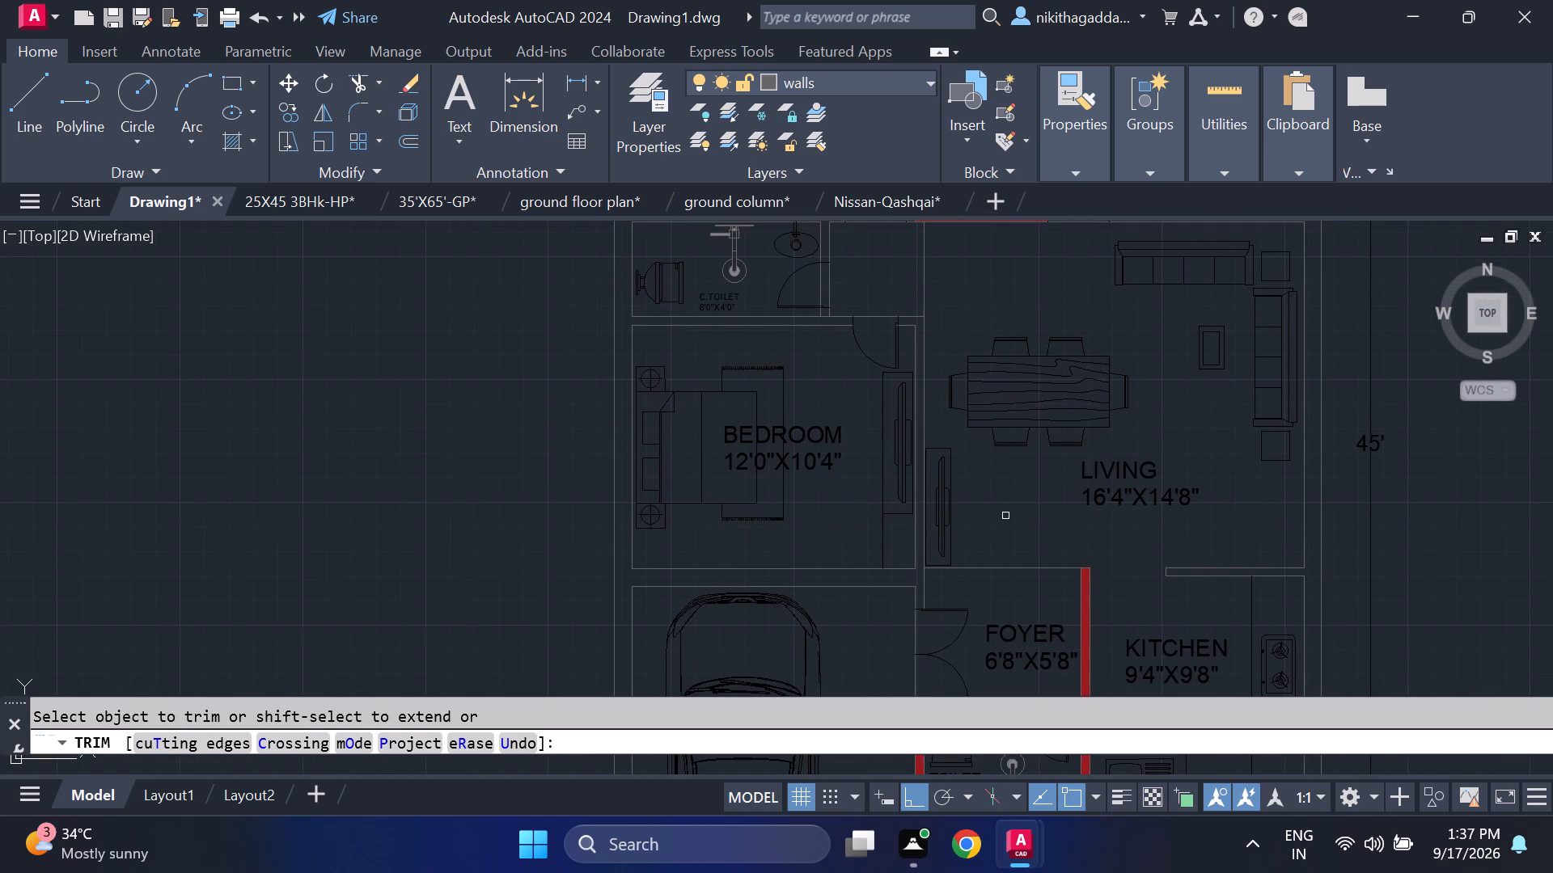
{"action": "key", "text": "Escape"}
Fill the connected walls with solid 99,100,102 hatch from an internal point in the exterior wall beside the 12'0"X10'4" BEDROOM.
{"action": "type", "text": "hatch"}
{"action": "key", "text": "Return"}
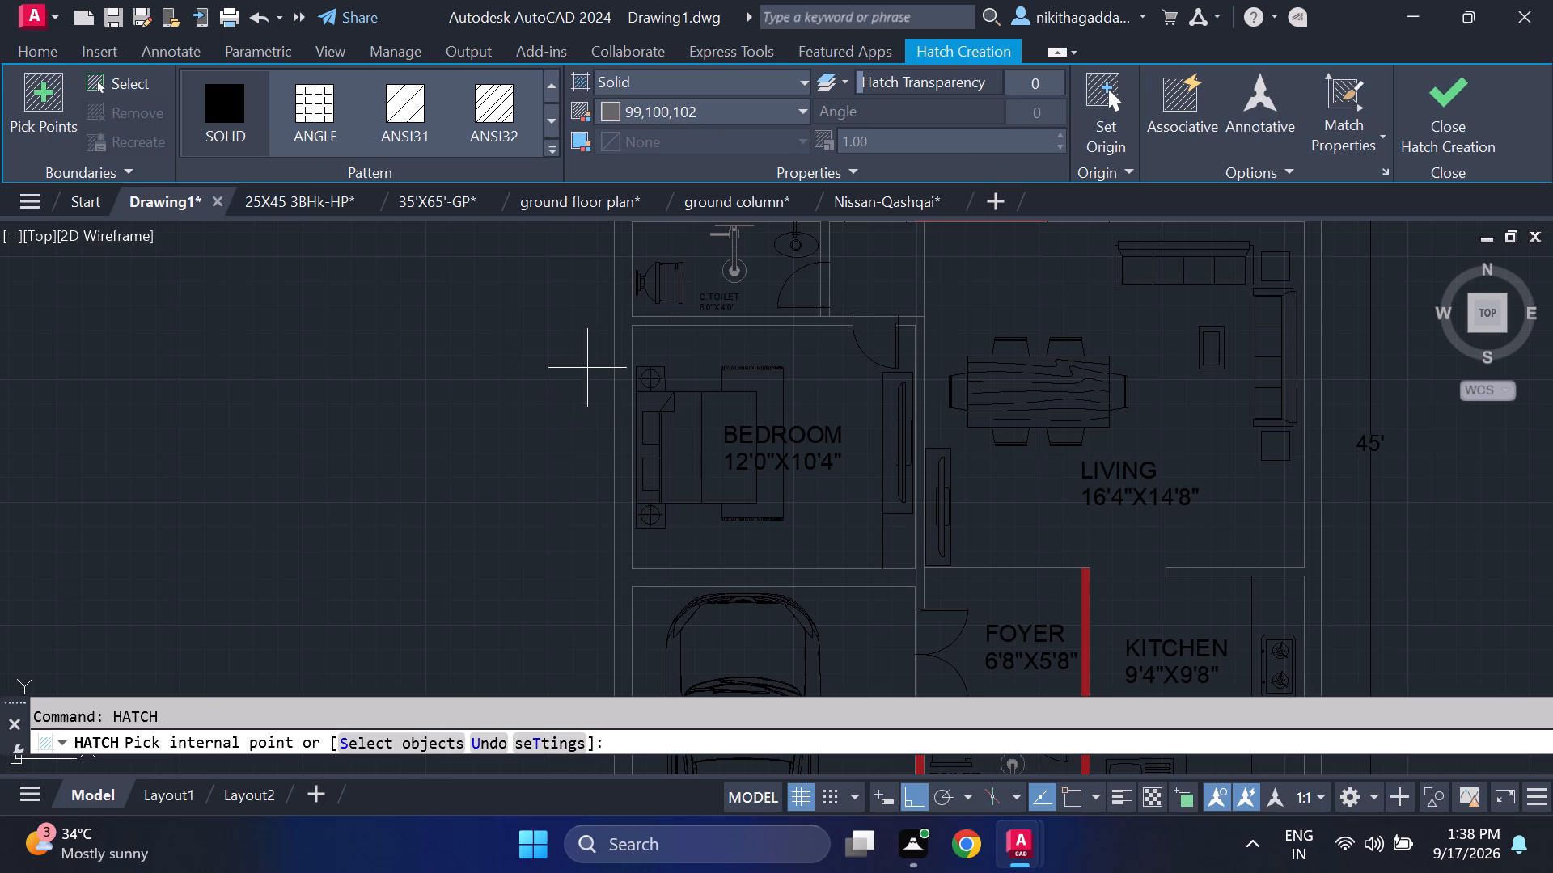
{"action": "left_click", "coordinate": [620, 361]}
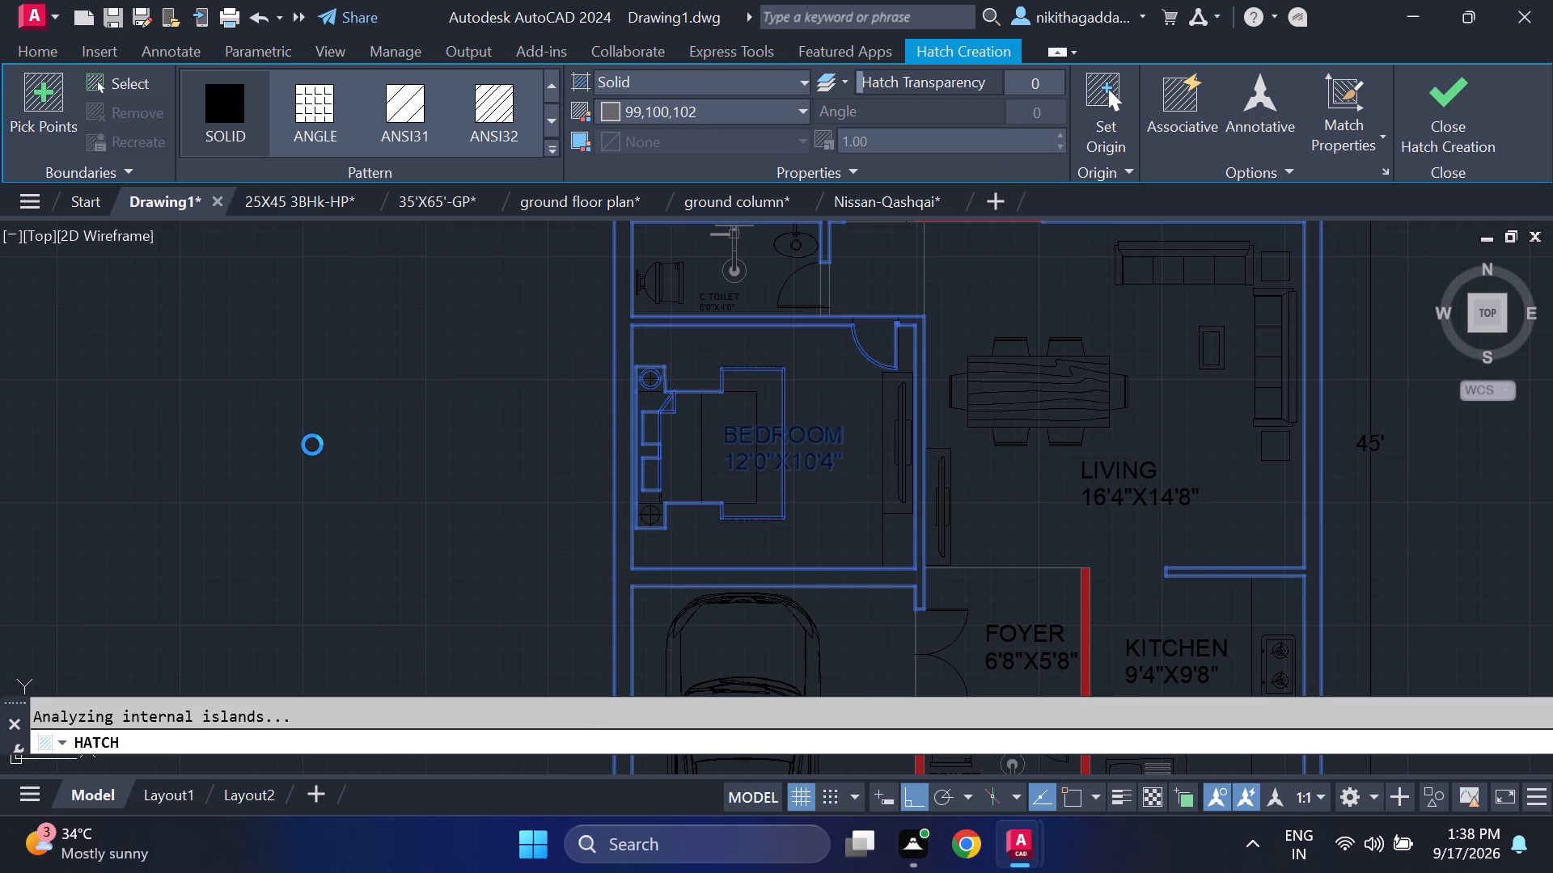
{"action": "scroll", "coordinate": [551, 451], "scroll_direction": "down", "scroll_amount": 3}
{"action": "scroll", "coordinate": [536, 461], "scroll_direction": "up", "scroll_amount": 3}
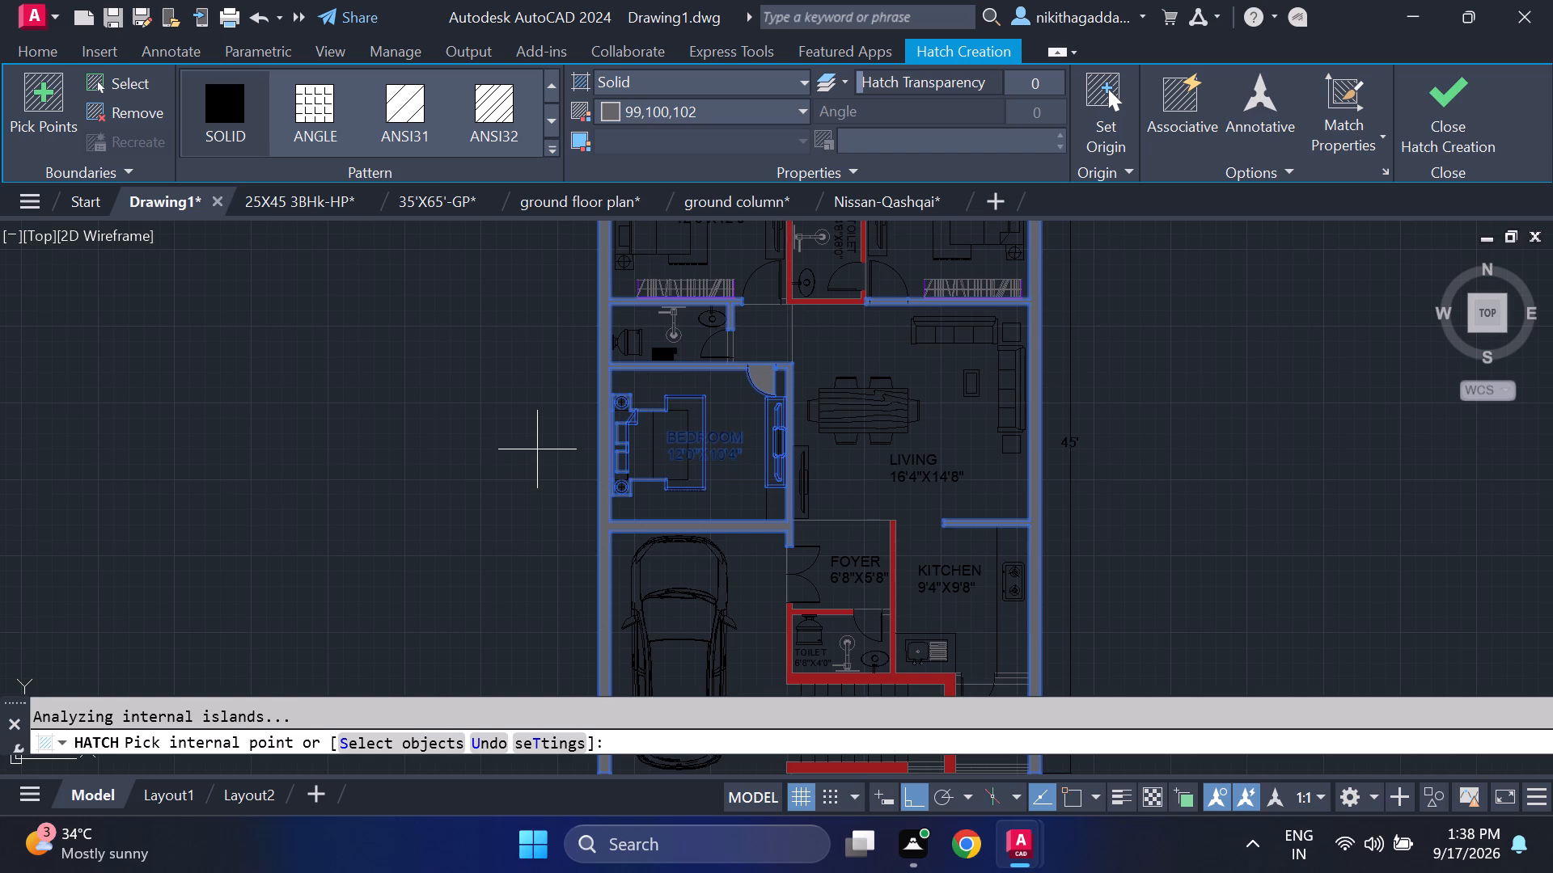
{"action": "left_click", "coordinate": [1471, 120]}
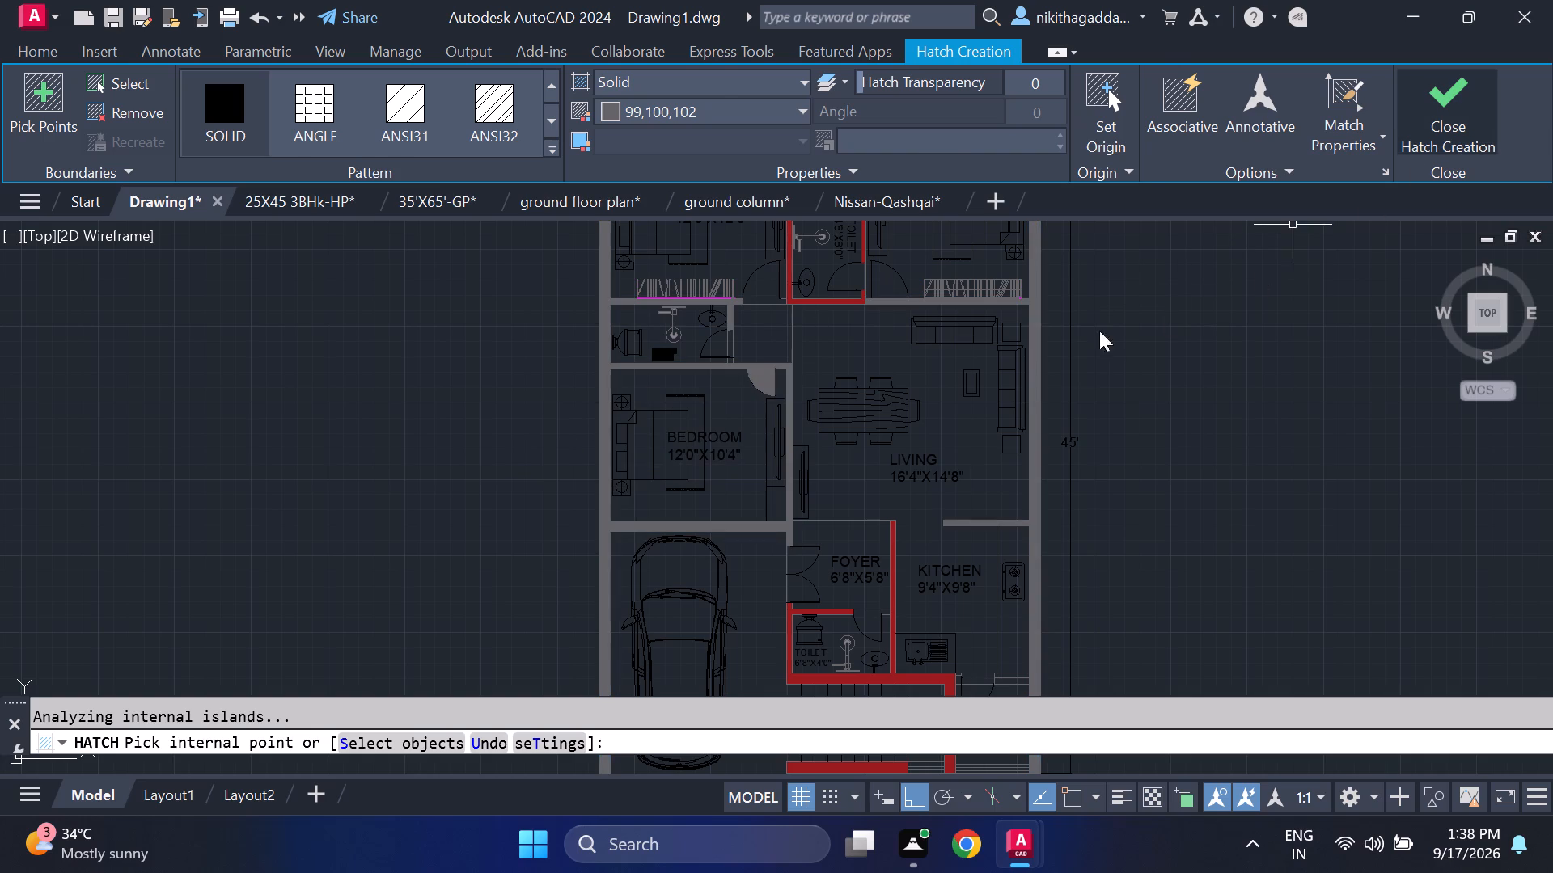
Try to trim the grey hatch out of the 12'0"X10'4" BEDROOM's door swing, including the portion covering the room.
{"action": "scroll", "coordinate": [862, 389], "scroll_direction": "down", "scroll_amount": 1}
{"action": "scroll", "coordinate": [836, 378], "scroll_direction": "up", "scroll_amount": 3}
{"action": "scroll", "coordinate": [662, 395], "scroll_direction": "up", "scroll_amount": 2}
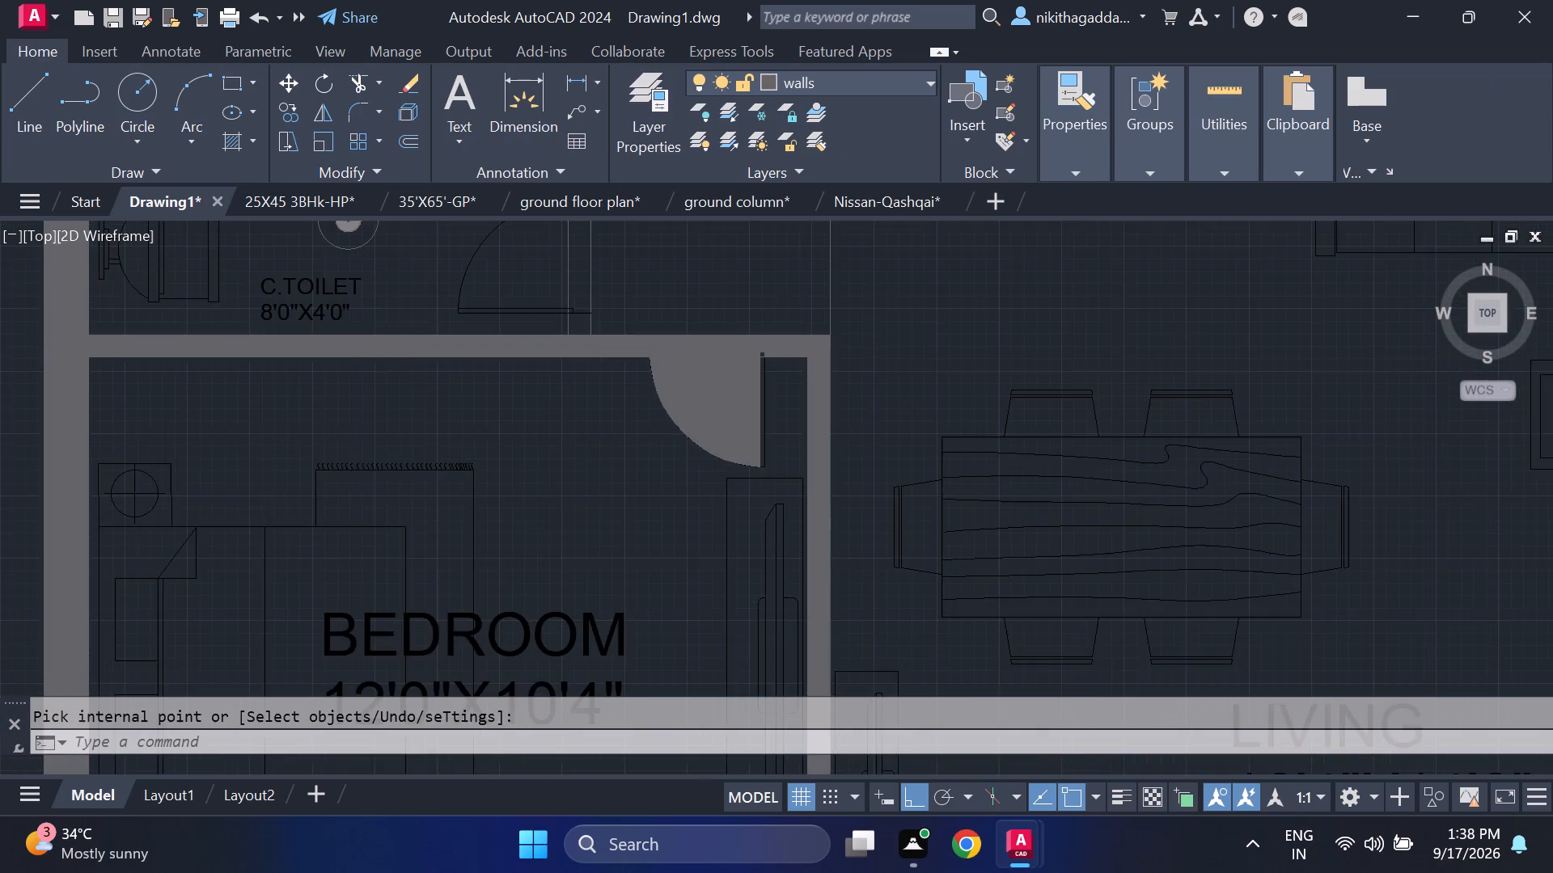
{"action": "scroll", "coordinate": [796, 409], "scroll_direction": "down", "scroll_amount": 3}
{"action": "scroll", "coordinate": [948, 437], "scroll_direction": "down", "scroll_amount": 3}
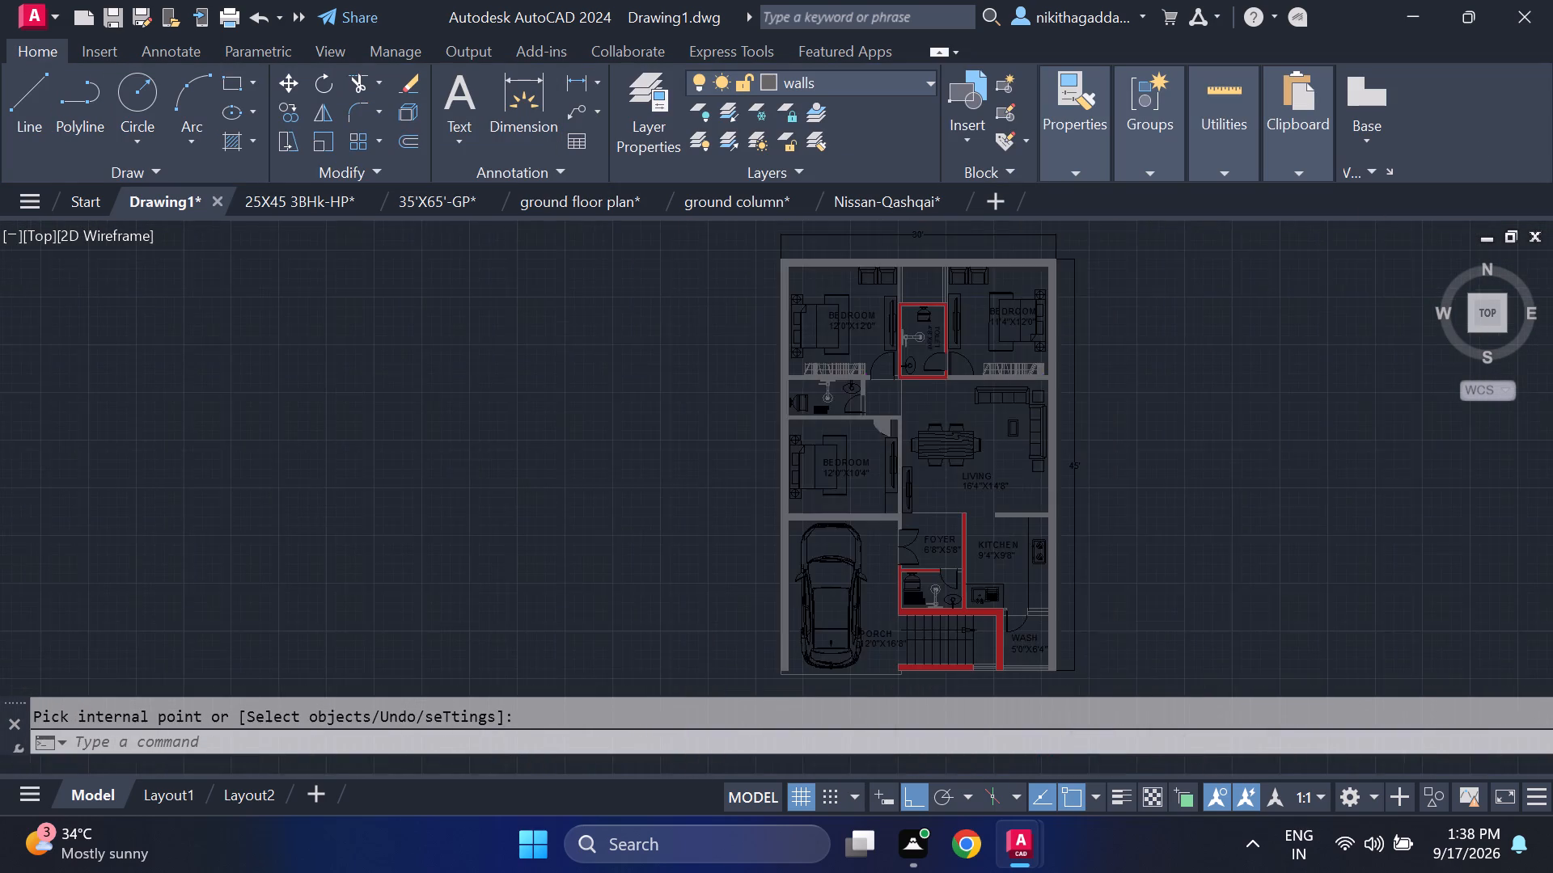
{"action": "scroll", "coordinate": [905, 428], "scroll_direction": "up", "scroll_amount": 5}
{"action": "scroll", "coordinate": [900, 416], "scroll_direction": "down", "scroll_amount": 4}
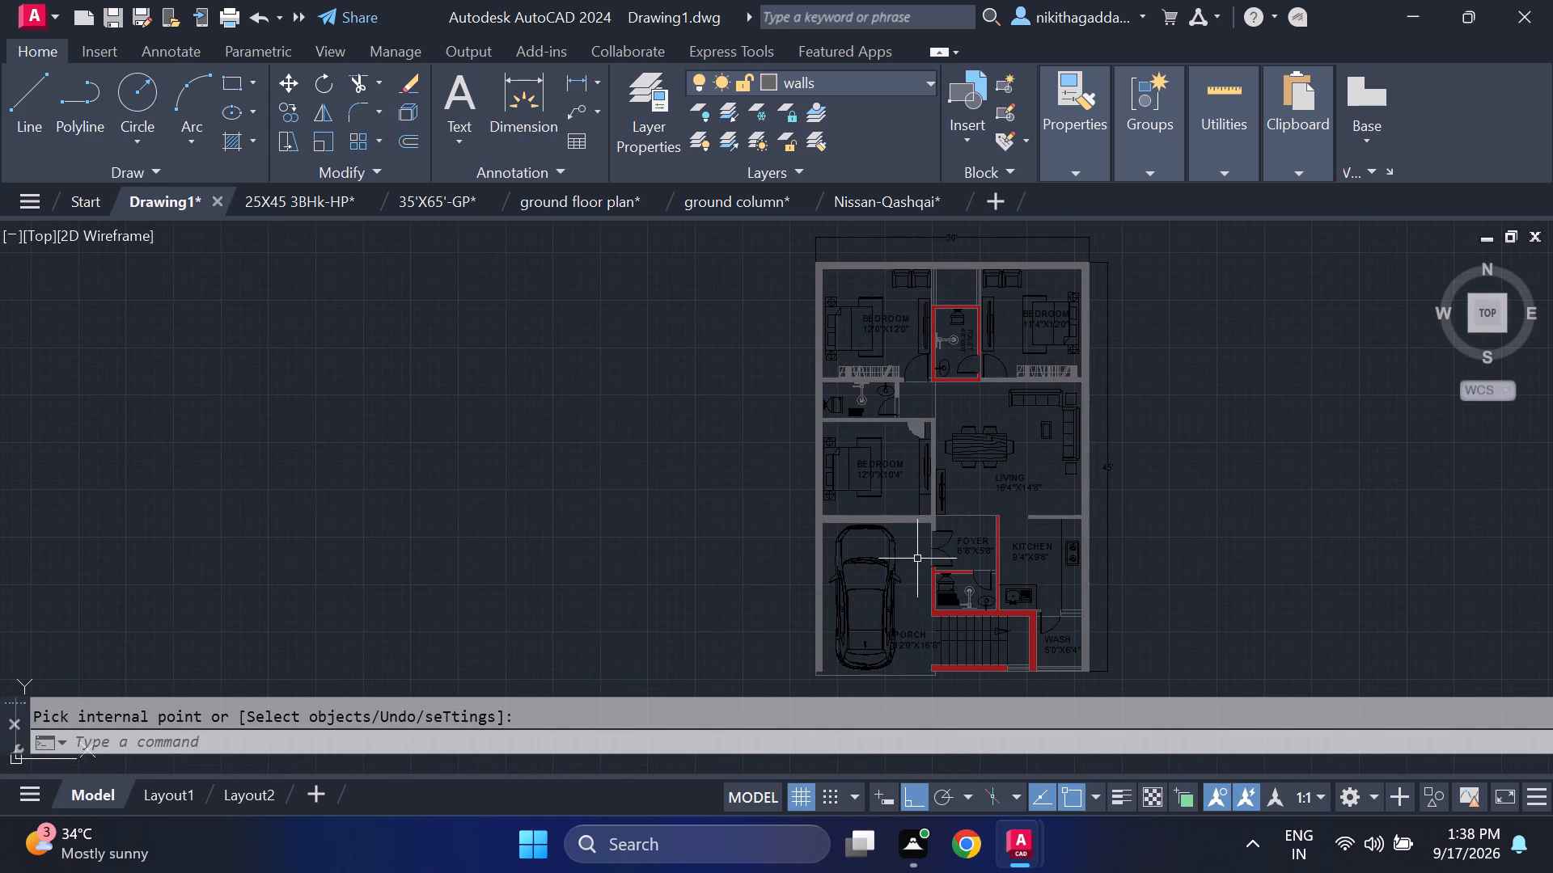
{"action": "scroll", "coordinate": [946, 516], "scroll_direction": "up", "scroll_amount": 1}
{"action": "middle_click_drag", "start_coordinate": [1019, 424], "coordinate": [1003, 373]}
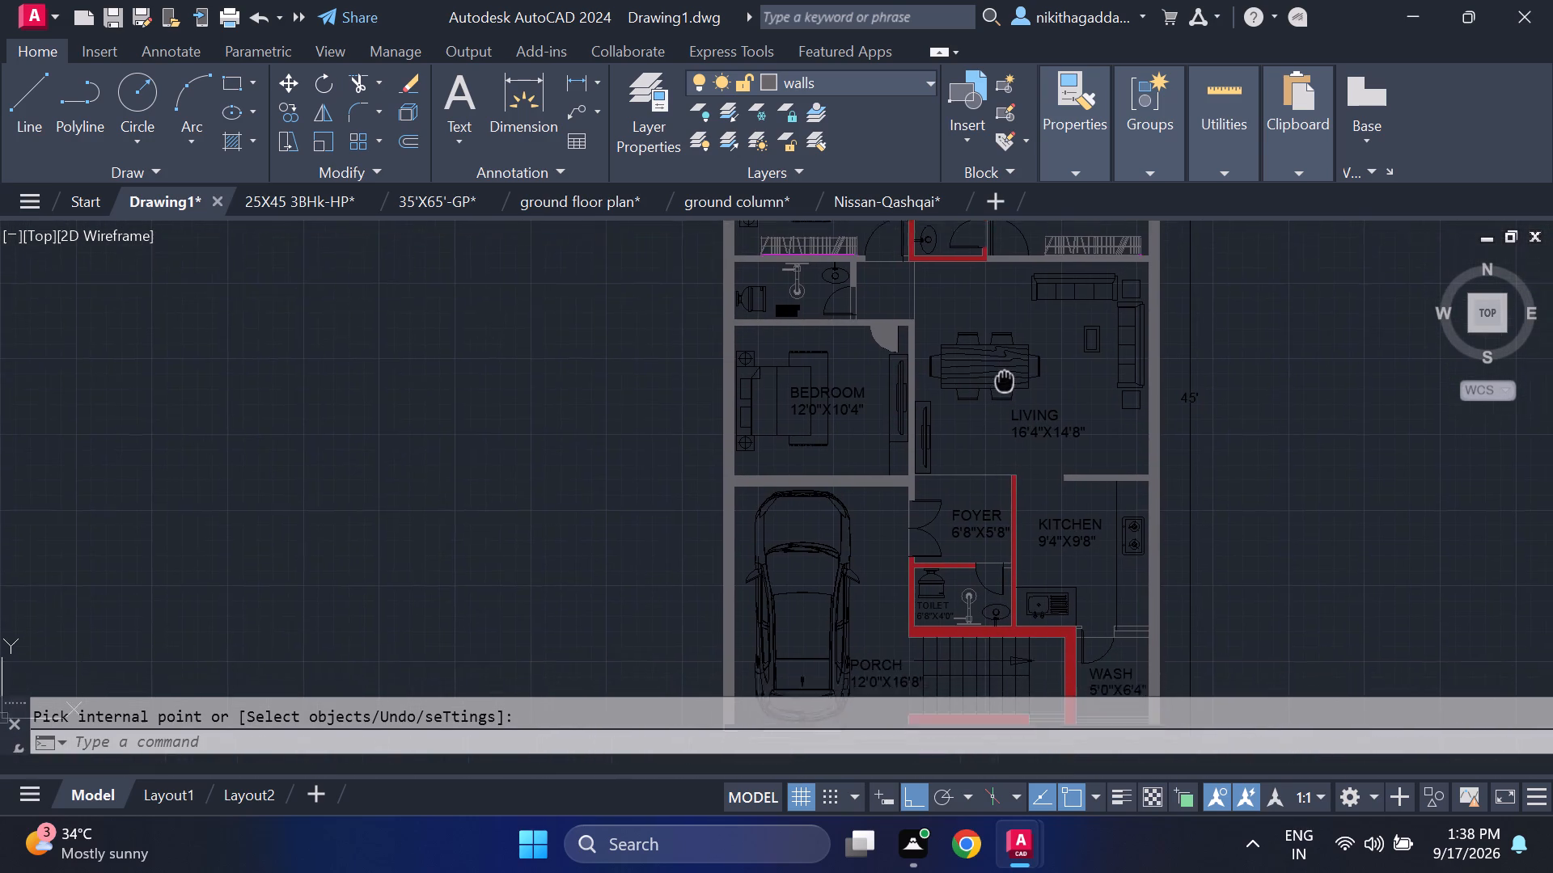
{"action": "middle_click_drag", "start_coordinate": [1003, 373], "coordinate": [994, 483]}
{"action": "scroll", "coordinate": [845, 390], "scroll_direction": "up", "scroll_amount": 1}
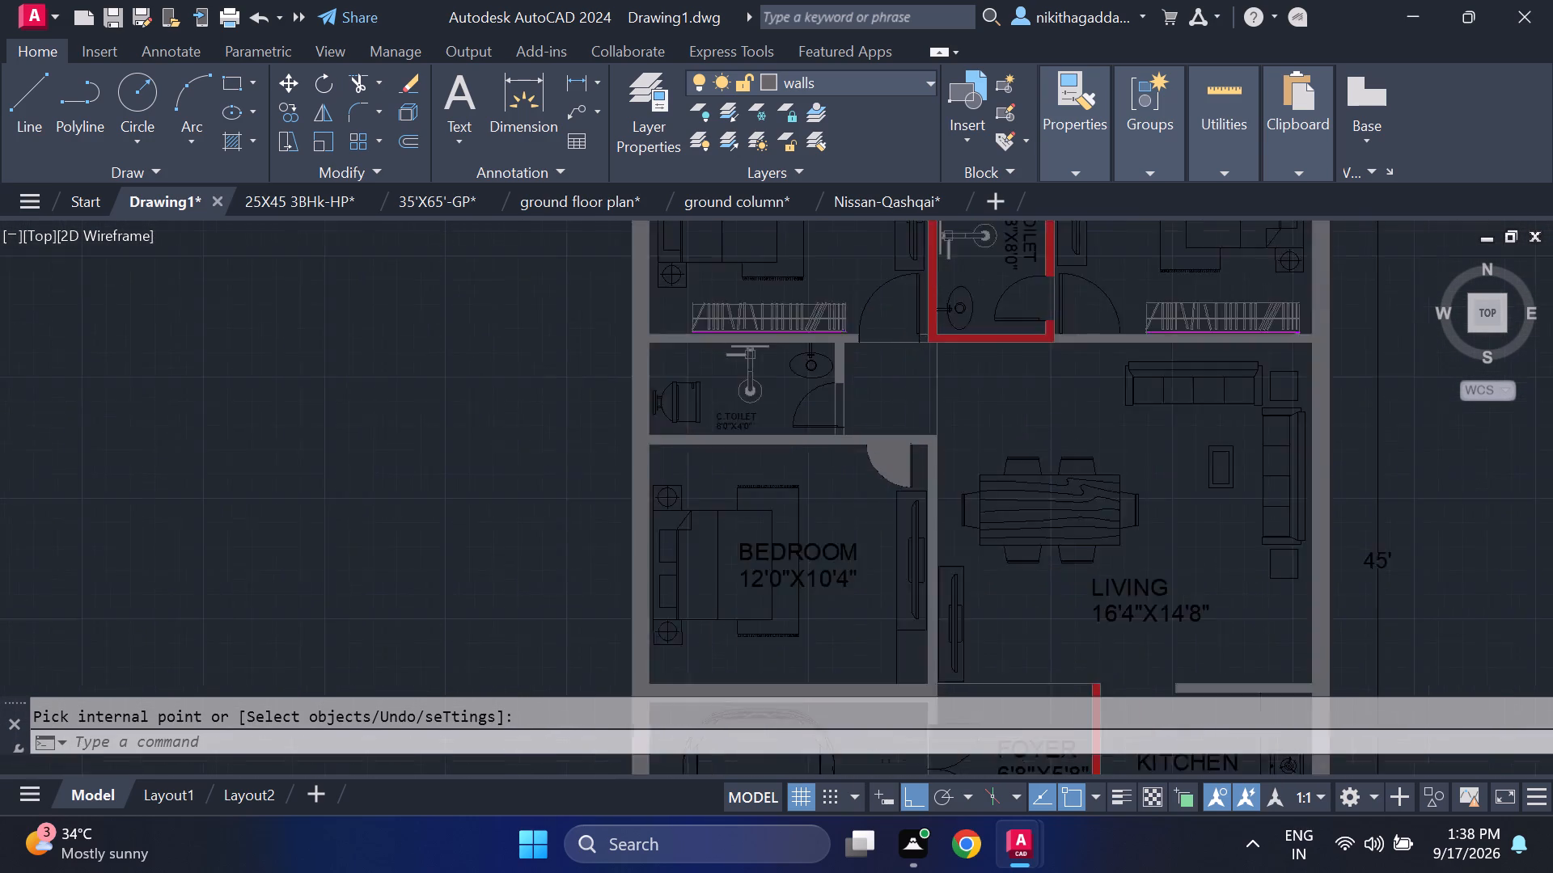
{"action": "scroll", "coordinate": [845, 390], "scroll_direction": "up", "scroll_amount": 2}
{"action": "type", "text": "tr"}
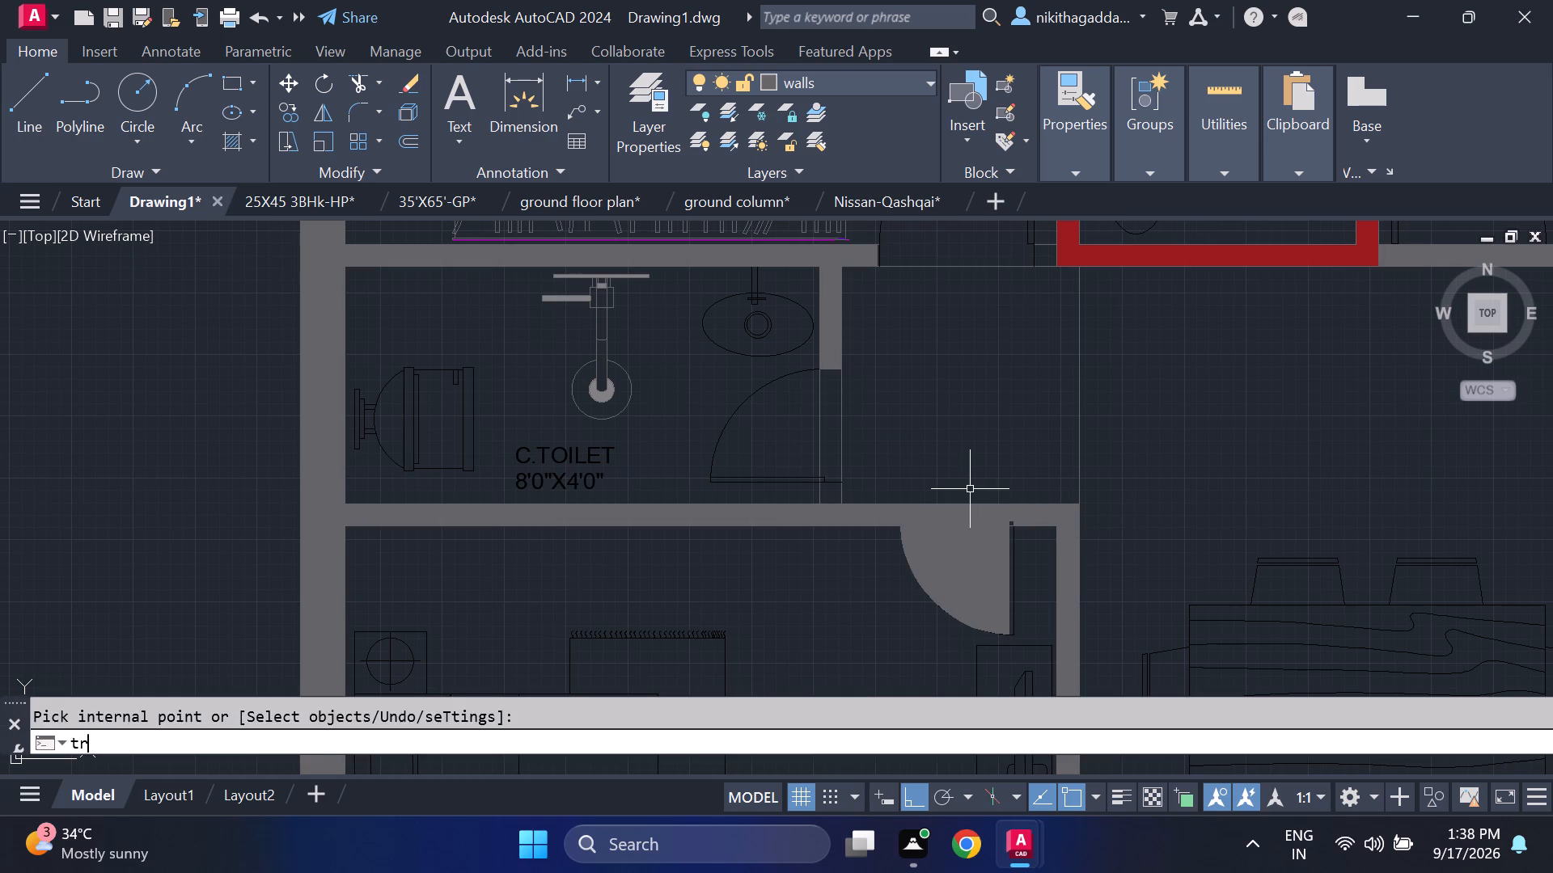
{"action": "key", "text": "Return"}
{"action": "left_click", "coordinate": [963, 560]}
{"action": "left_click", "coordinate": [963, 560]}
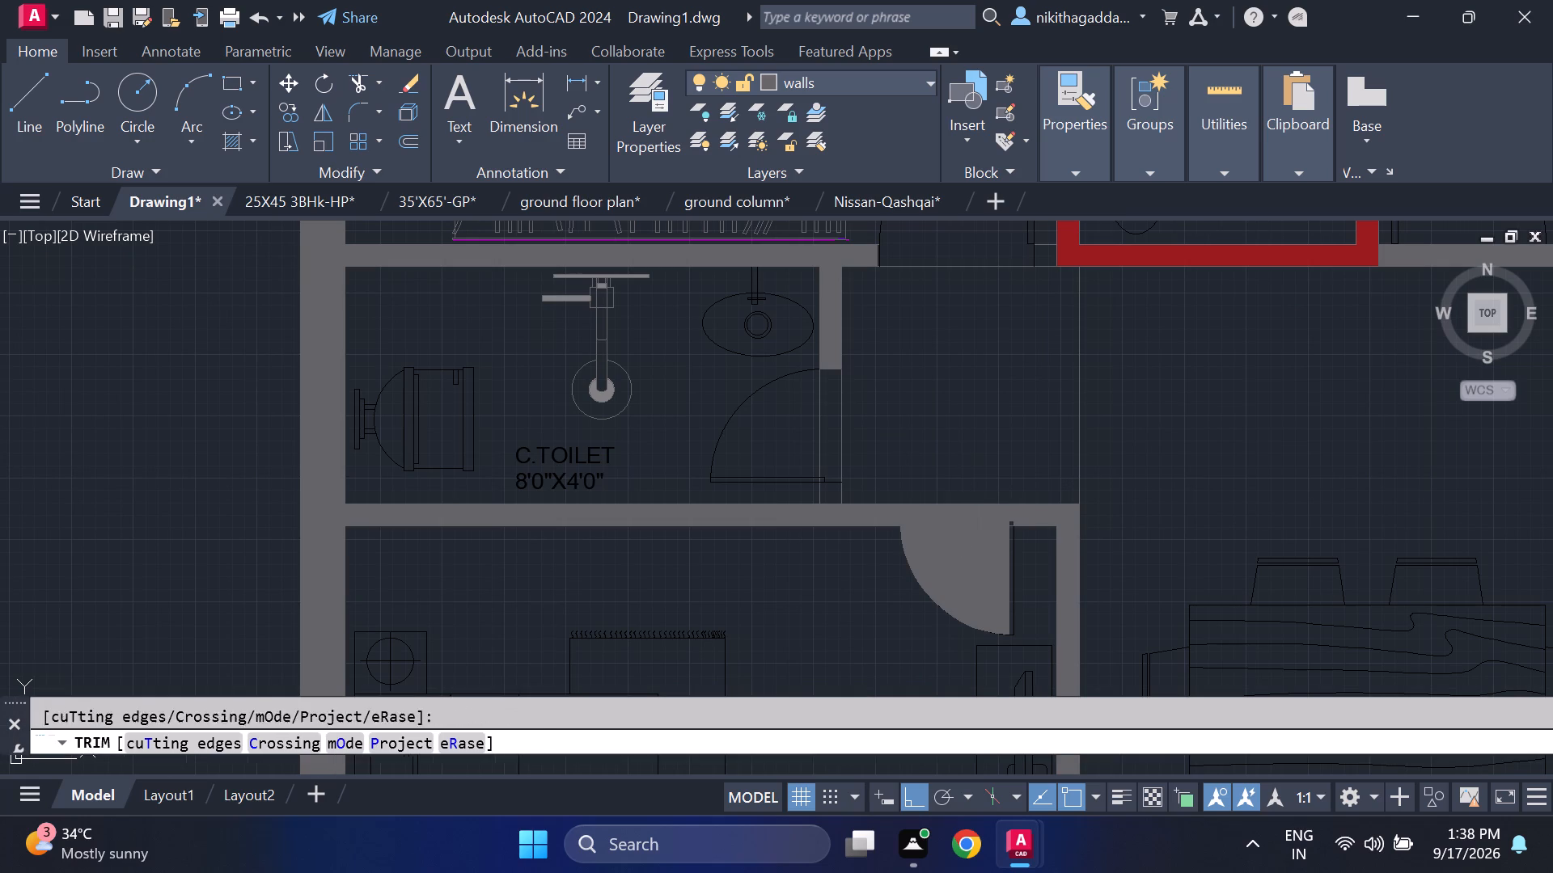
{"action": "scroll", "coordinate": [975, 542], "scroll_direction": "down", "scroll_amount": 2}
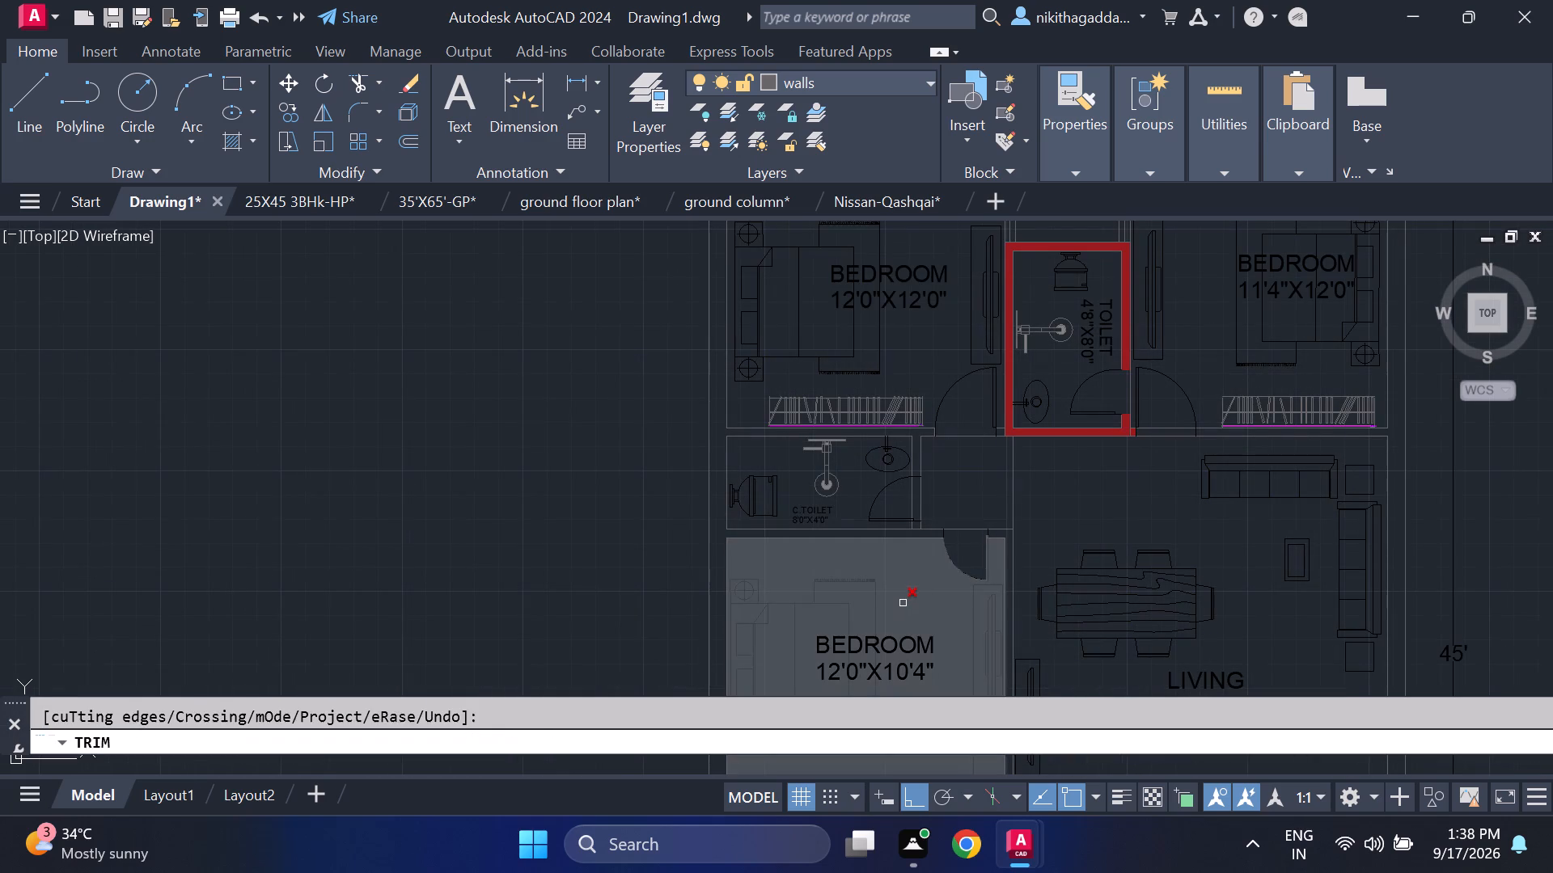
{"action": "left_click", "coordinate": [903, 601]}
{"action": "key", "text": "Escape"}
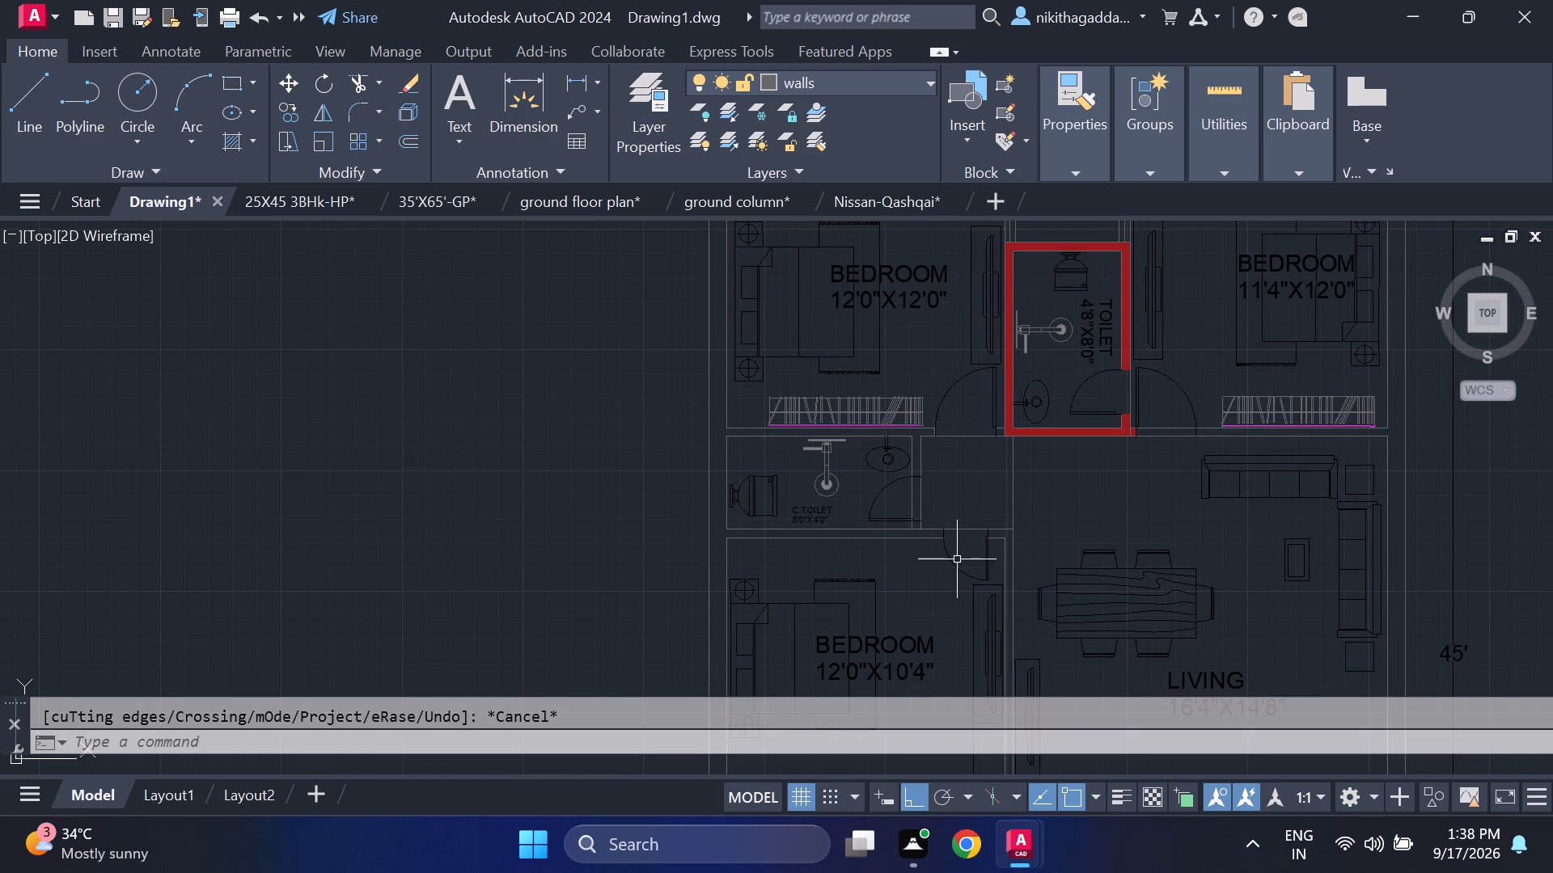
Turn on the Associative option for the solid 99,100,102 hatch.
{"action": "scroll", "coordinate": [881, 595], "scroll_direction": "down", "scroll_amount": 2}
{"action": "middle_click_drag", "start_coordinate": [881, 595], "coordinate": [743, 499]}
{"action": "scroll", "coordinate": [743, 499], "scroll_direction": "up", "scroll_amount": 3}
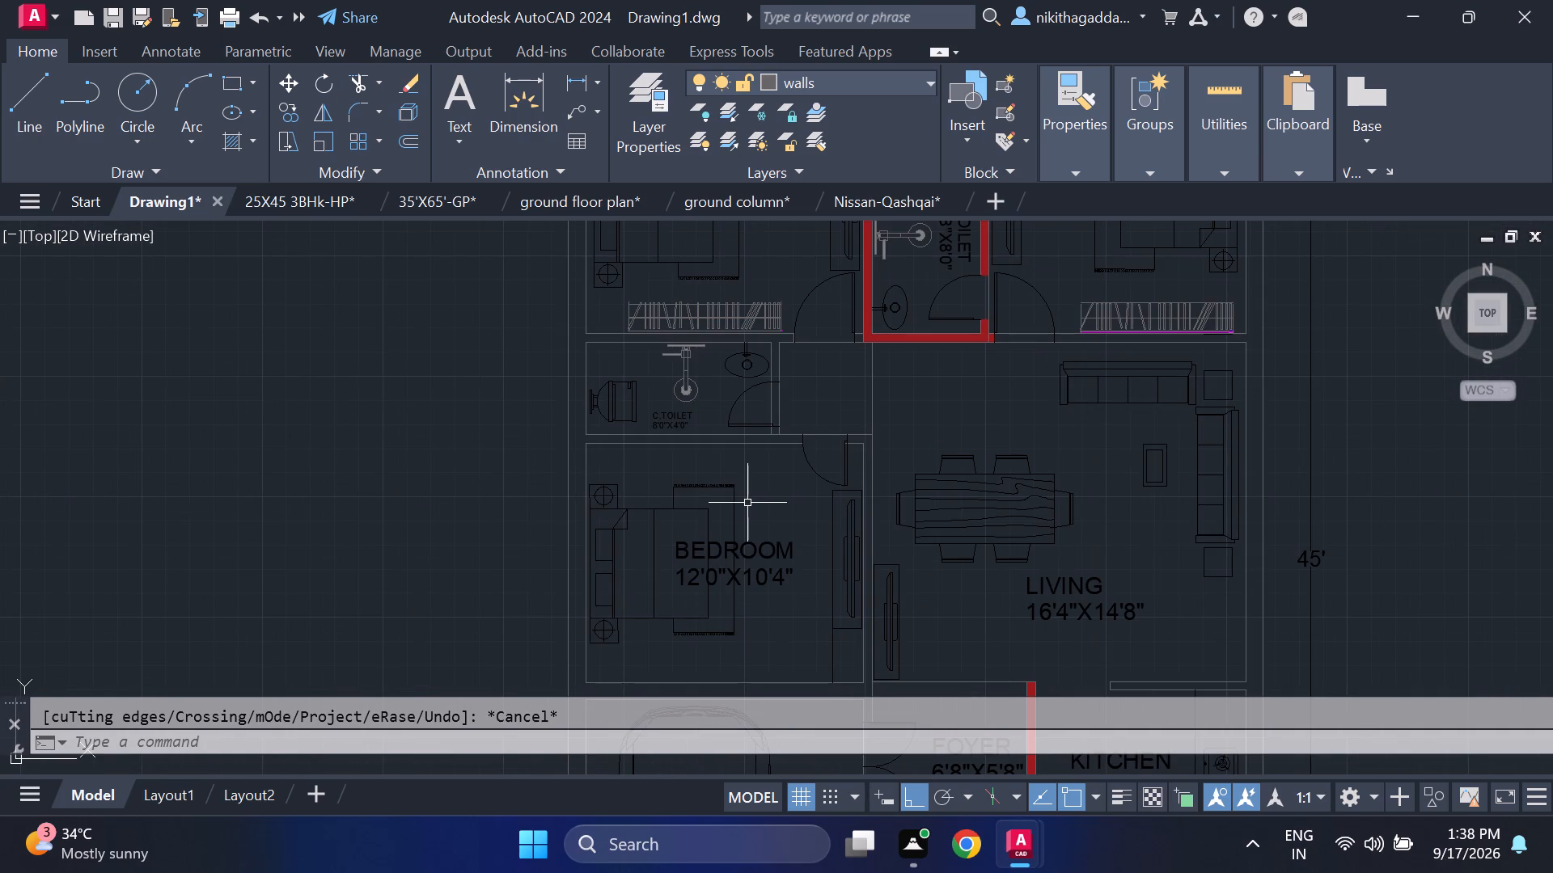
{"action": "type", "text": "hatch"}
{"action": "key", "text": "Return"}
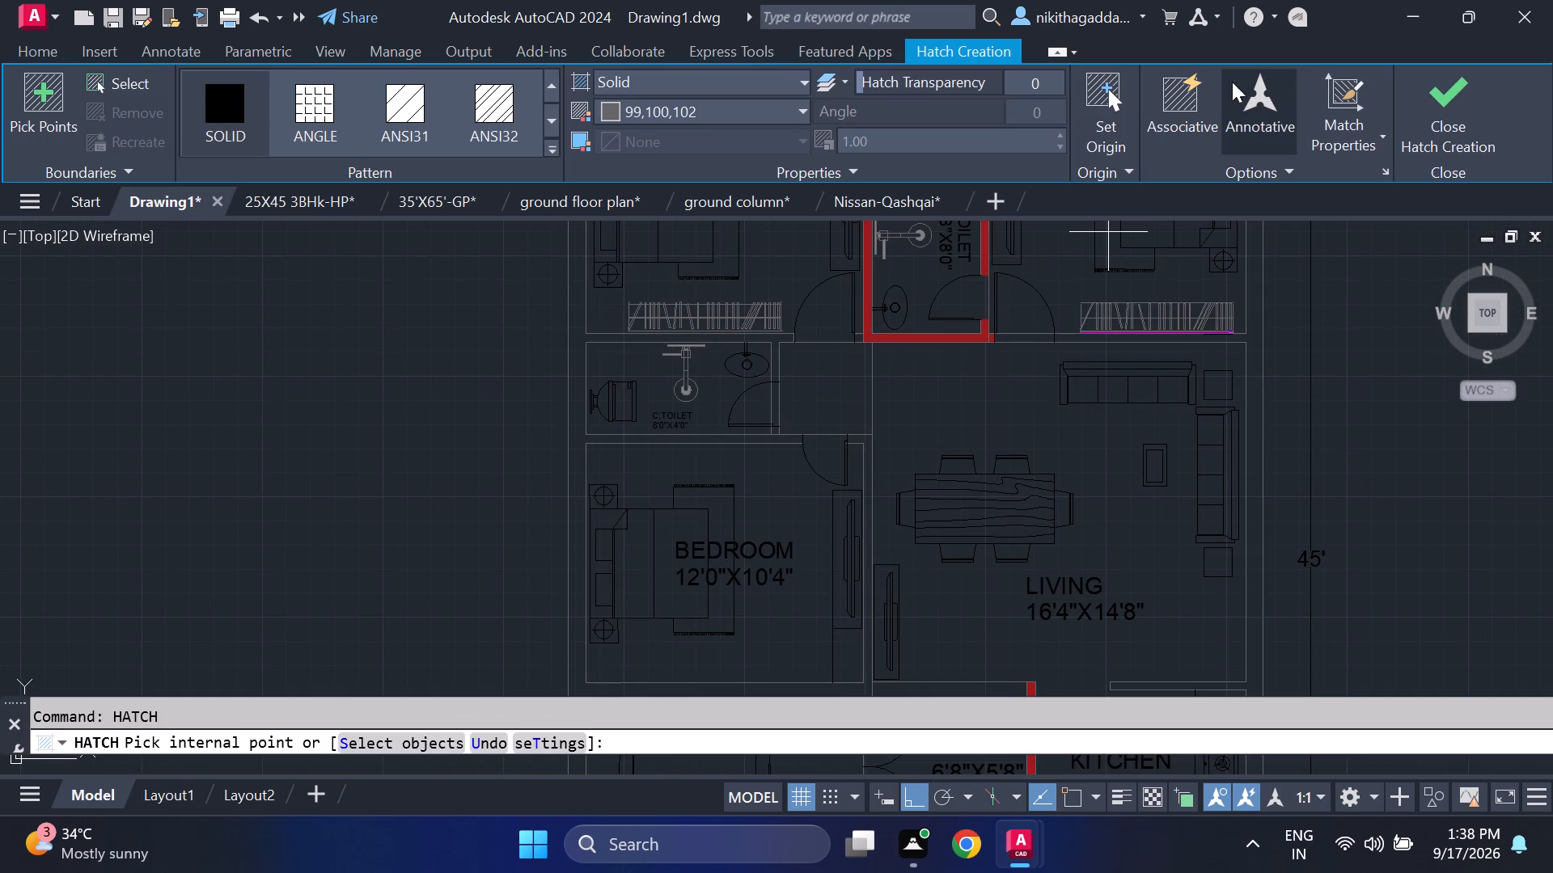
{"action": "left_click", "coordinate": [1170, 98]}
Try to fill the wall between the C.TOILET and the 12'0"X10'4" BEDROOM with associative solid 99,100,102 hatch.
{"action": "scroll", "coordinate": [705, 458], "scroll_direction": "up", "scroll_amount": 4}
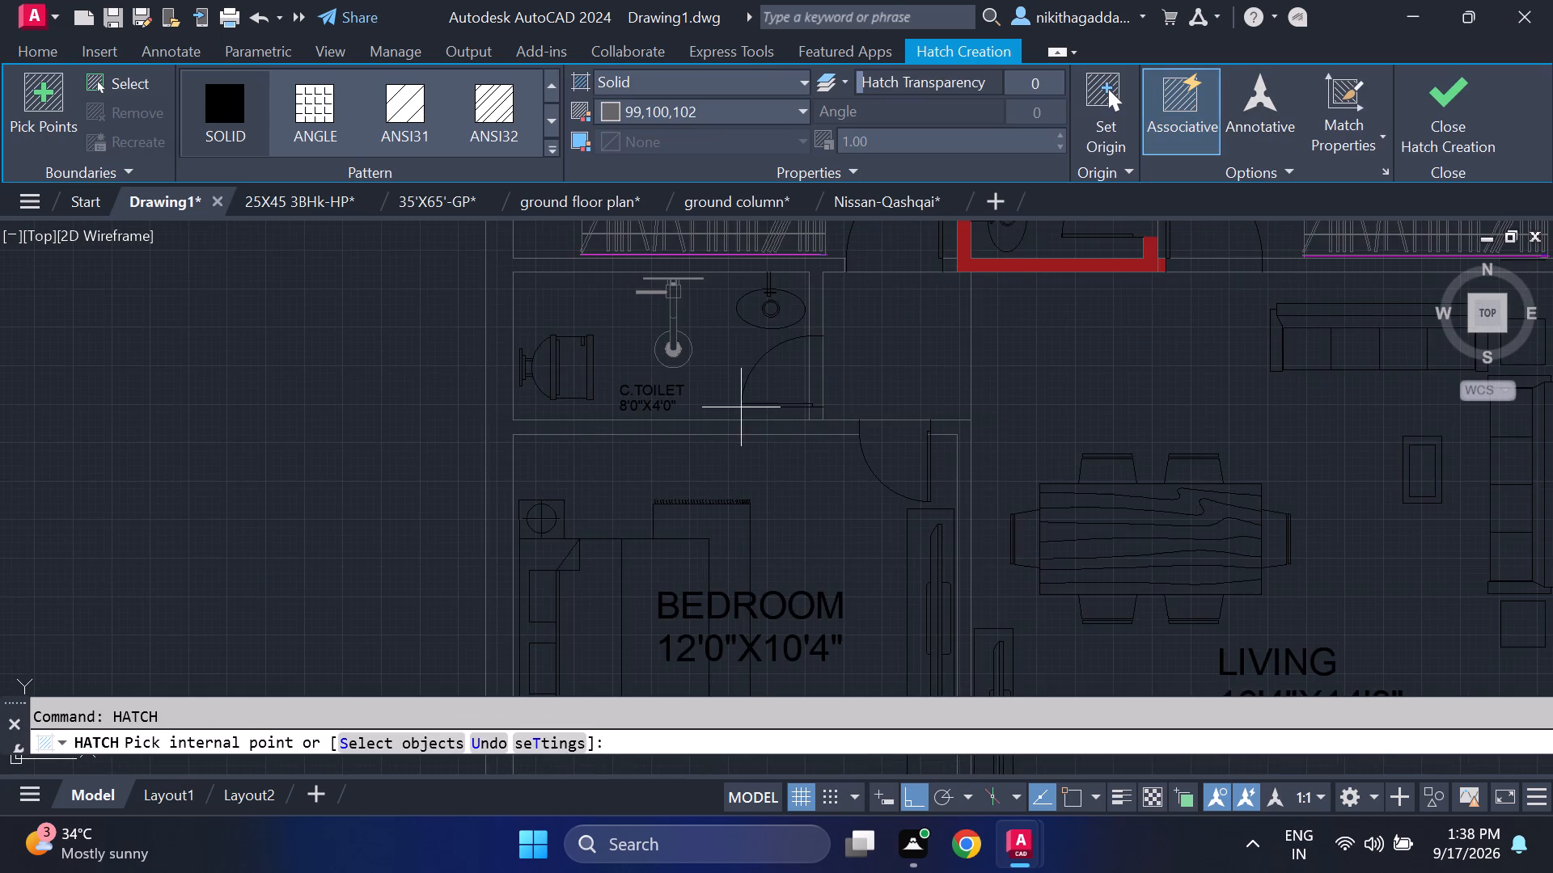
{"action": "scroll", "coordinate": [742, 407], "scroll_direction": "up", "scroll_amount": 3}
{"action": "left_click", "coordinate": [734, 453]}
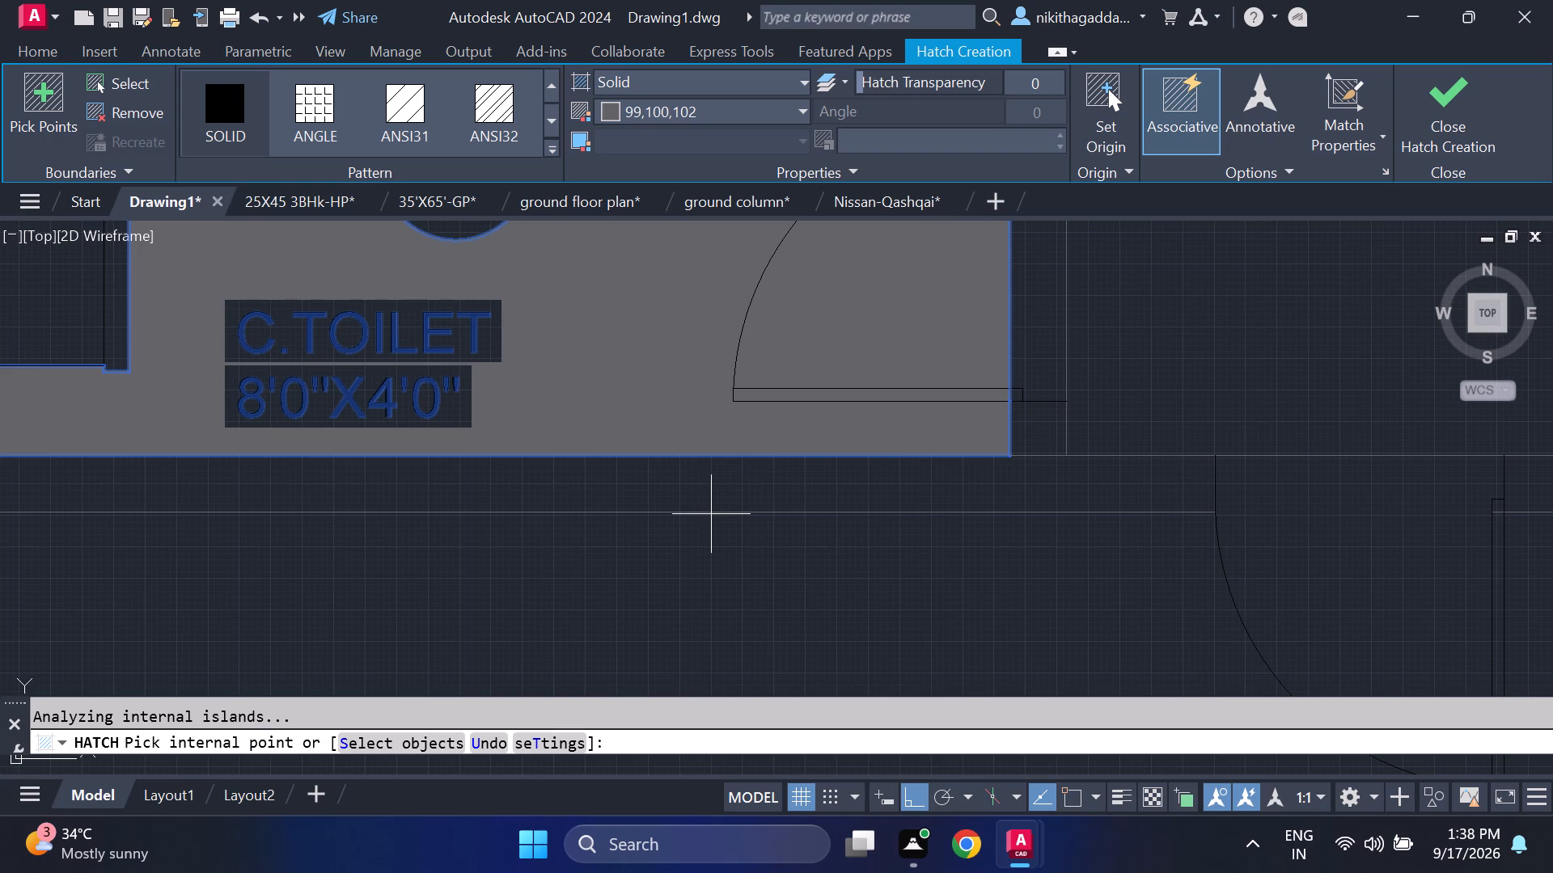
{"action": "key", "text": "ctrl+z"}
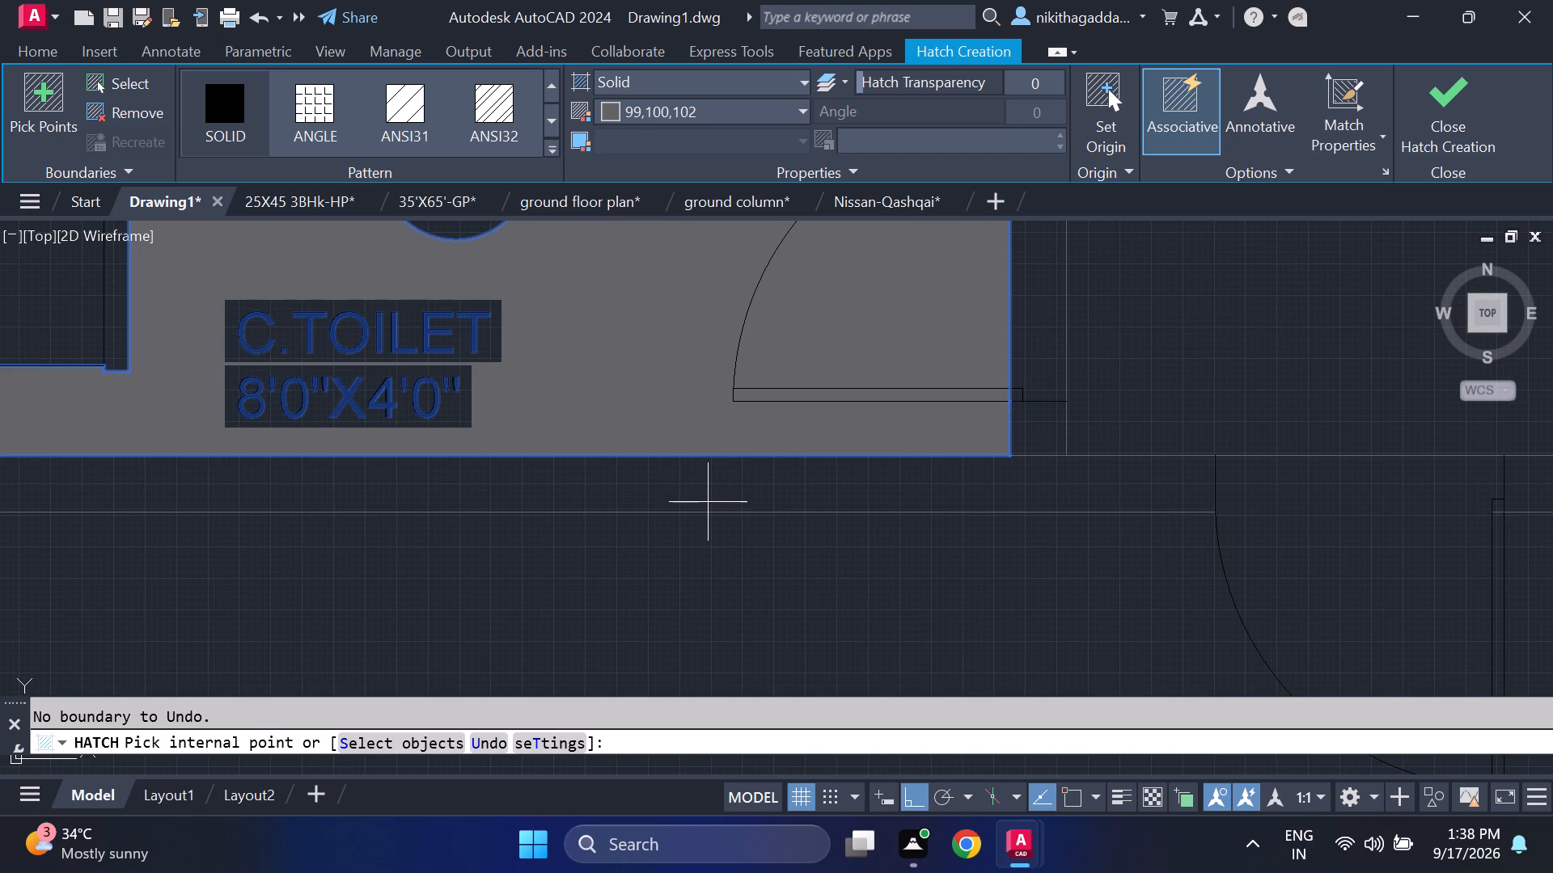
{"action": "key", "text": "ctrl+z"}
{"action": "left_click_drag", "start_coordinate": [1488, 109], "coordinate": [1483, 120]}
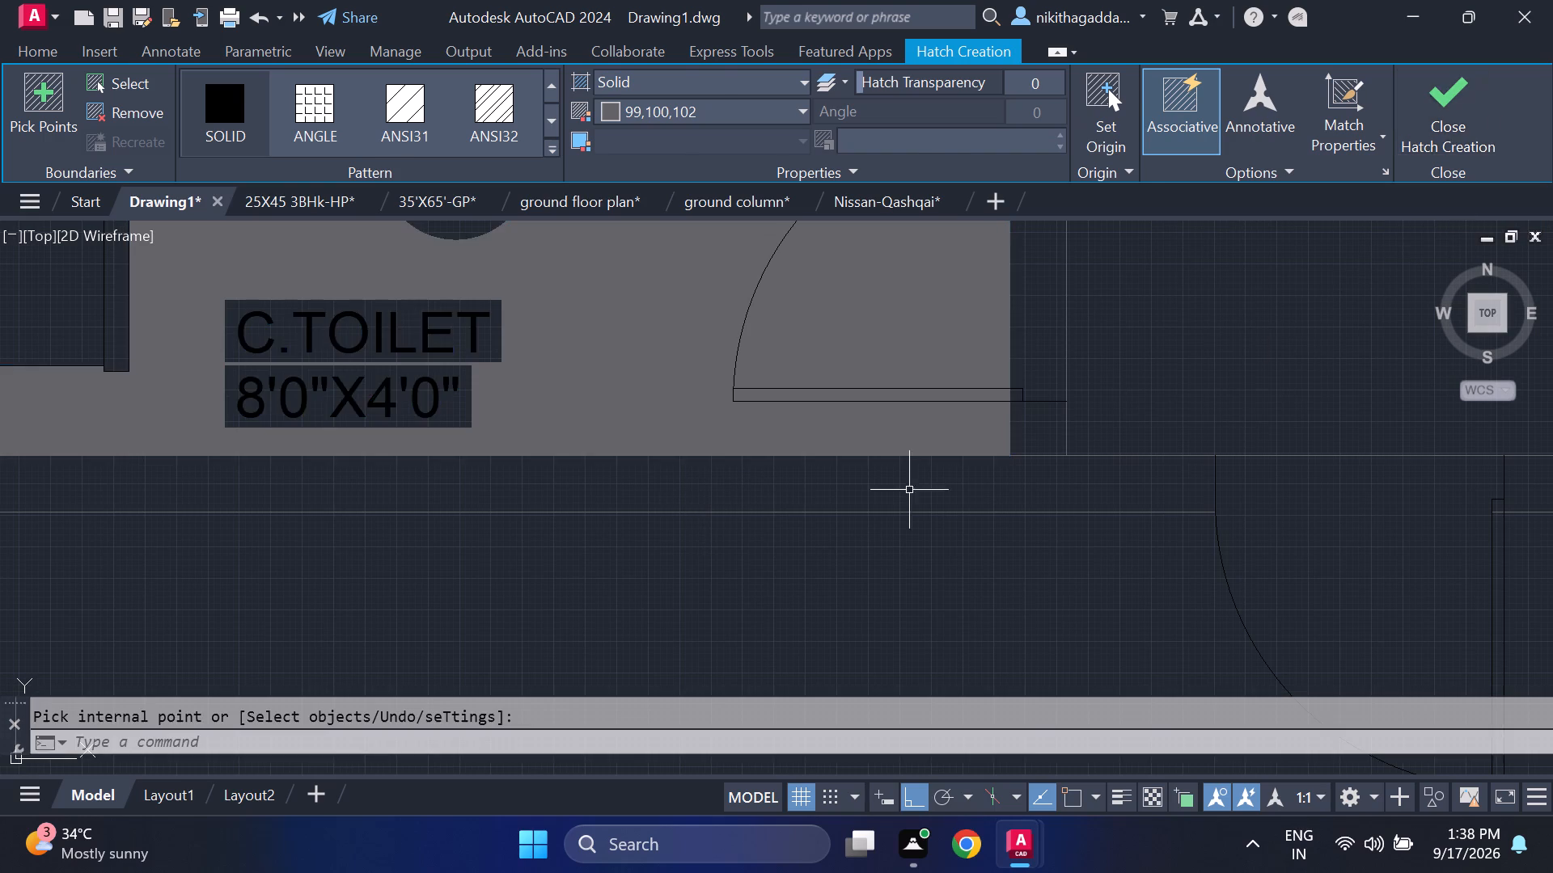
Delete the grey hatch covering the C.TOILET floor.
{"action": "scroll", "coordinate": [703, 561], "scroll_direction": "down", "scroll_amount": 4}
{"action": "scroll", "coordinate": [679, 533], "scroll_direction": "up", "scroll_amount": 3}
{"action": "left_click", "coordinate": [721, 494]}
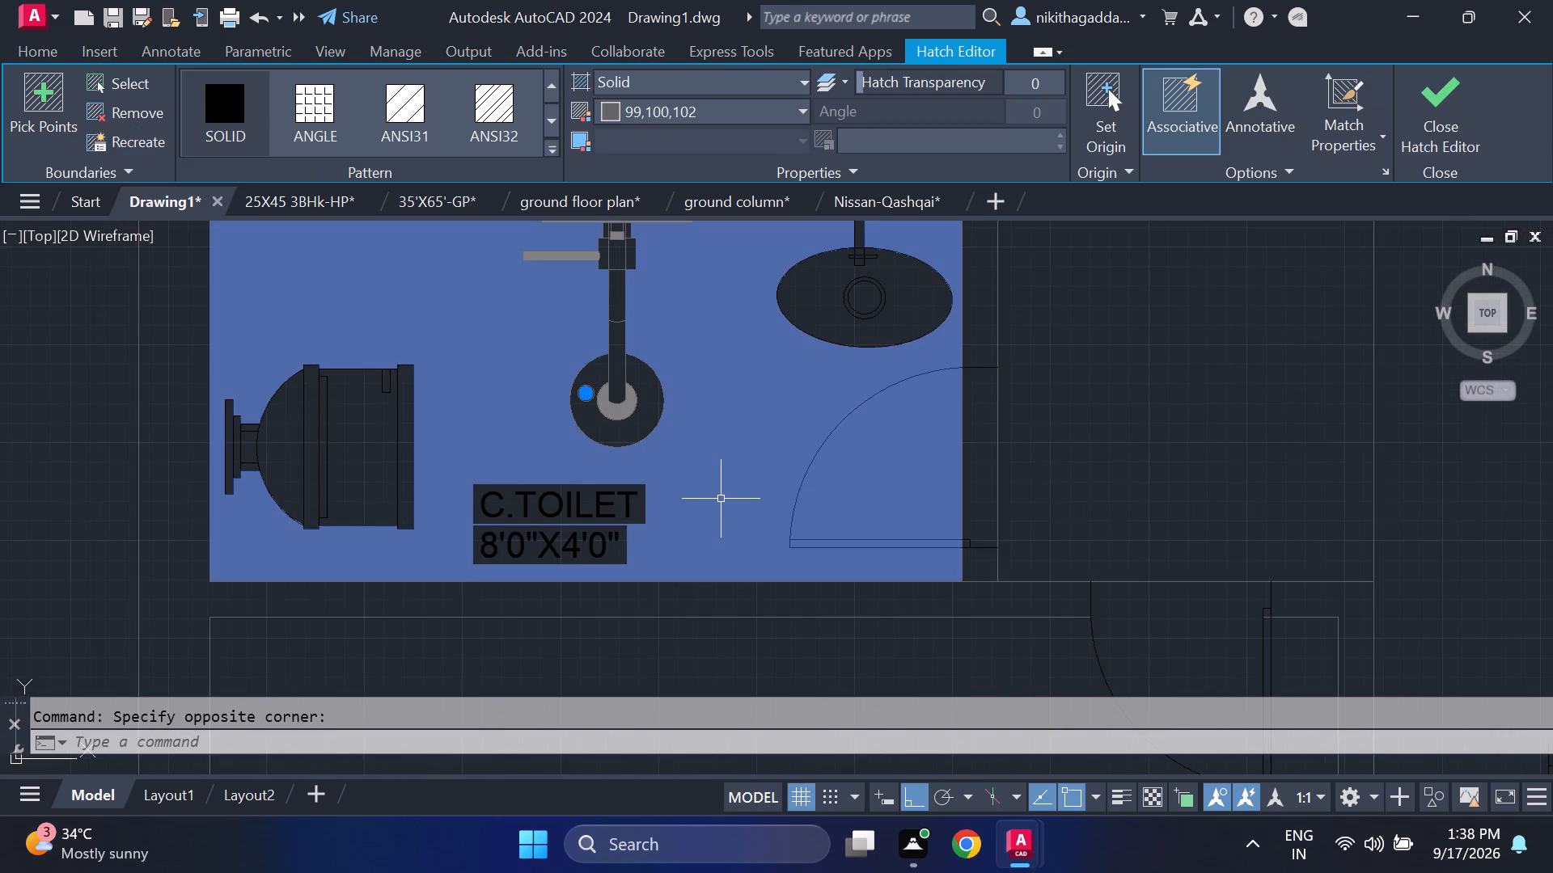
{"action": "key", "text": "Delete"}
Fill the short wall piece at the hinge side of the C.TOILET door with associative solid 99,100,102 hatch.
{"action": "type", "text": "hatch"}
{"action": "key", "text": "Return"}
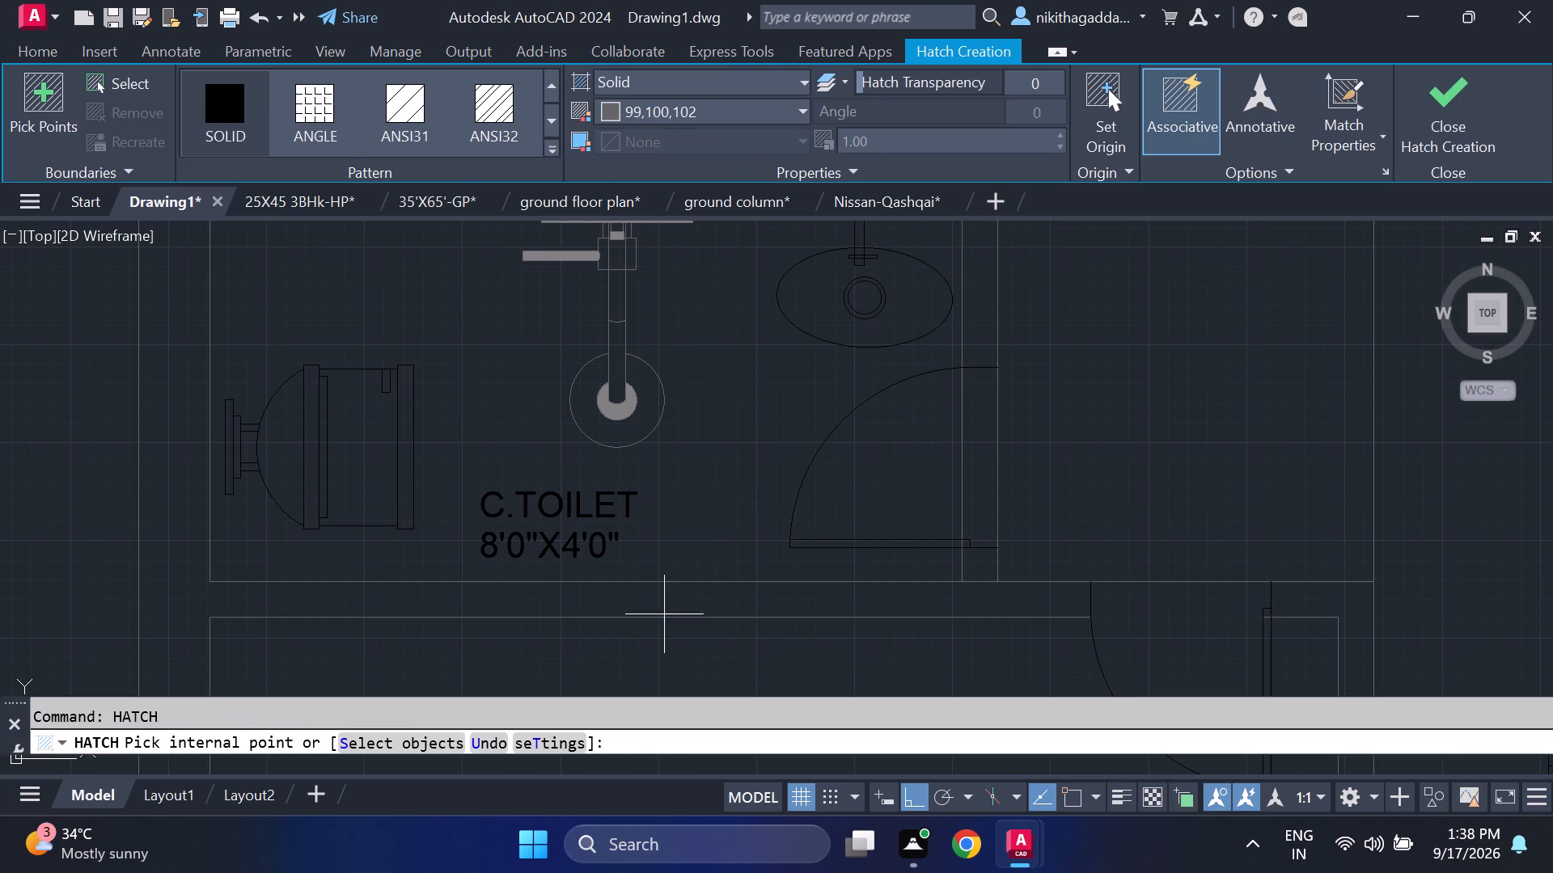
{"action": "left_click", "coordinate": [668, 596]}
{"action": "left_click", "coordinate": [668, 596]}
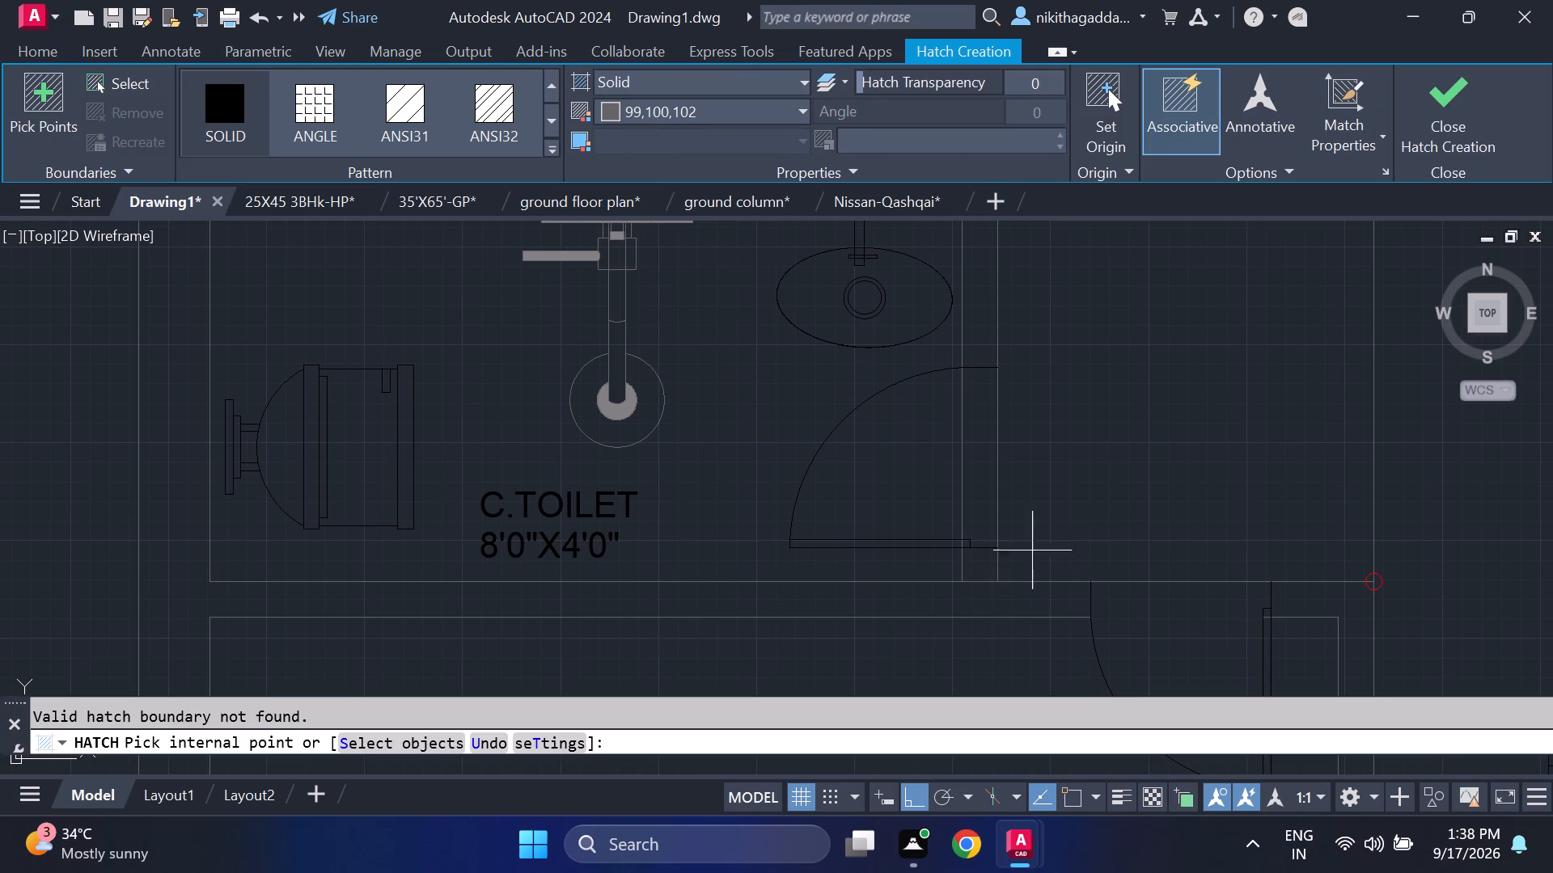
{"action": "left_click", "coordinate": [973, 572]}
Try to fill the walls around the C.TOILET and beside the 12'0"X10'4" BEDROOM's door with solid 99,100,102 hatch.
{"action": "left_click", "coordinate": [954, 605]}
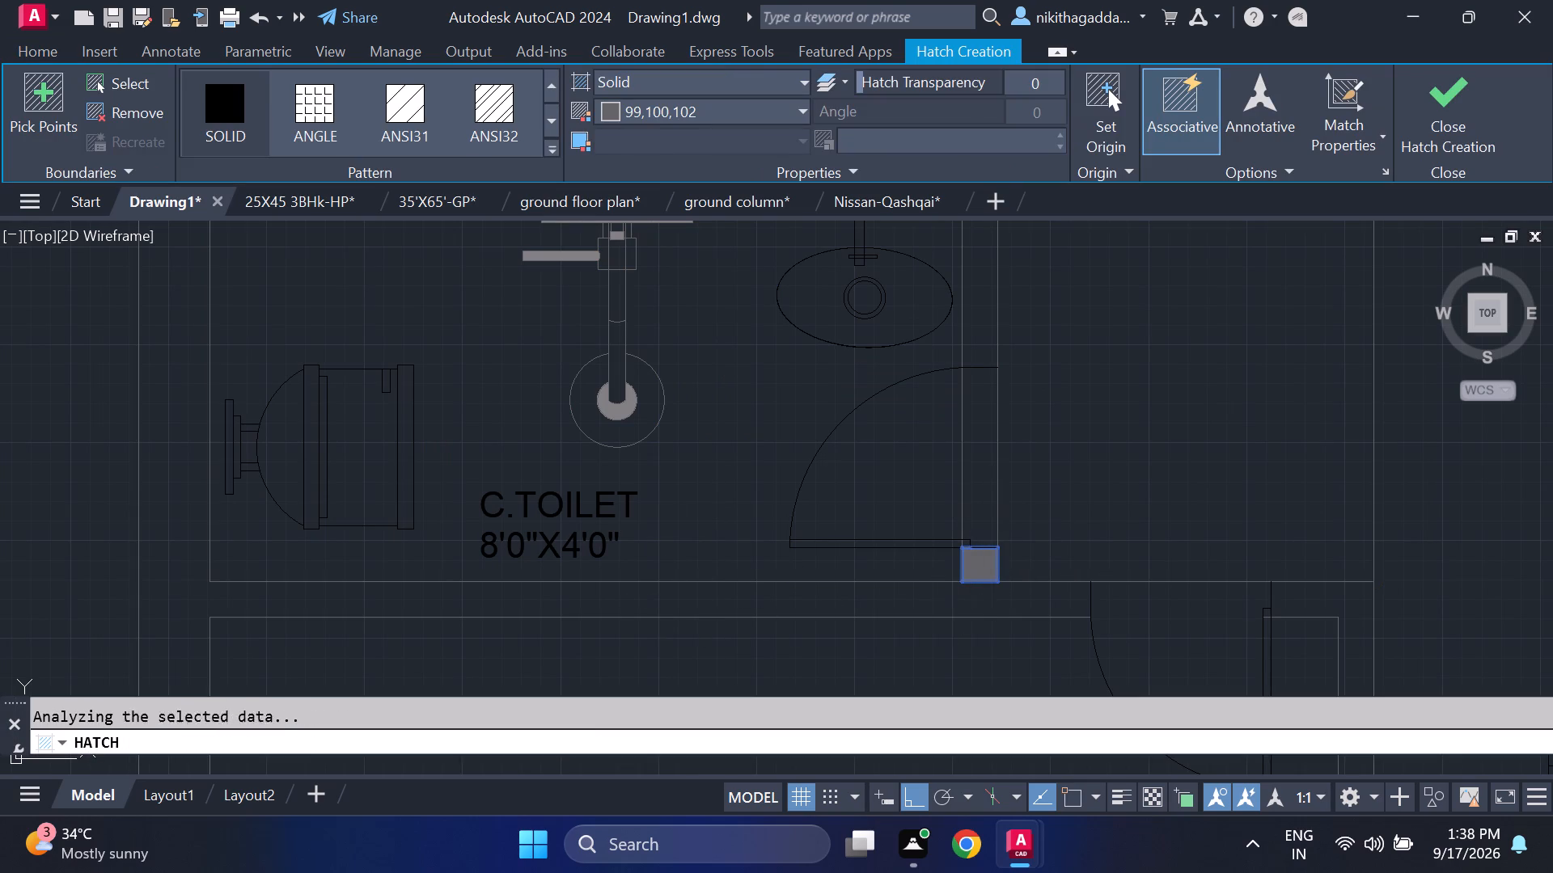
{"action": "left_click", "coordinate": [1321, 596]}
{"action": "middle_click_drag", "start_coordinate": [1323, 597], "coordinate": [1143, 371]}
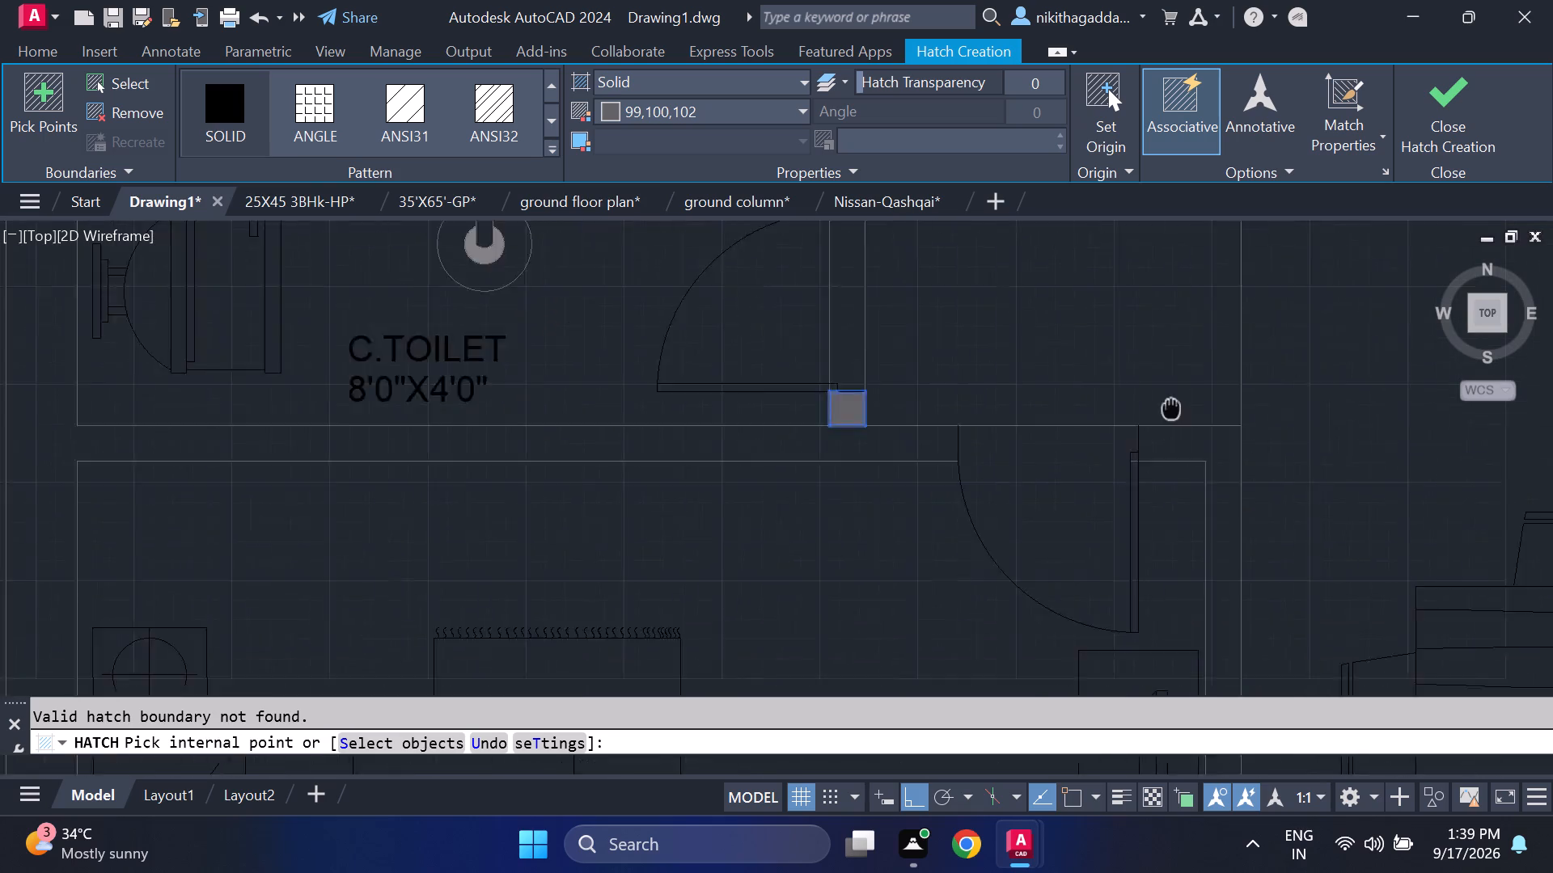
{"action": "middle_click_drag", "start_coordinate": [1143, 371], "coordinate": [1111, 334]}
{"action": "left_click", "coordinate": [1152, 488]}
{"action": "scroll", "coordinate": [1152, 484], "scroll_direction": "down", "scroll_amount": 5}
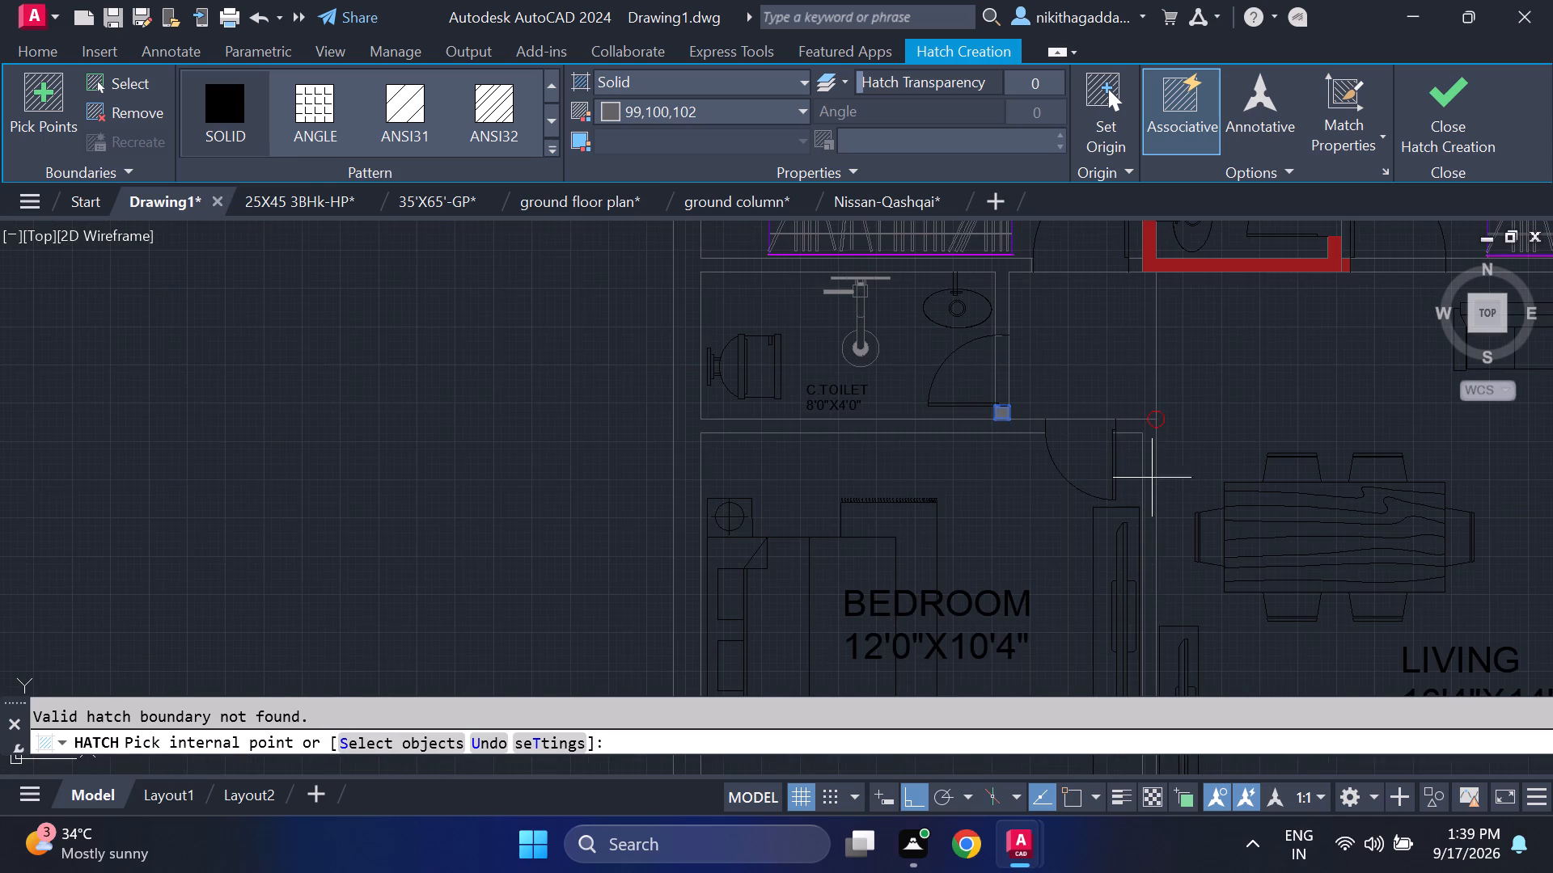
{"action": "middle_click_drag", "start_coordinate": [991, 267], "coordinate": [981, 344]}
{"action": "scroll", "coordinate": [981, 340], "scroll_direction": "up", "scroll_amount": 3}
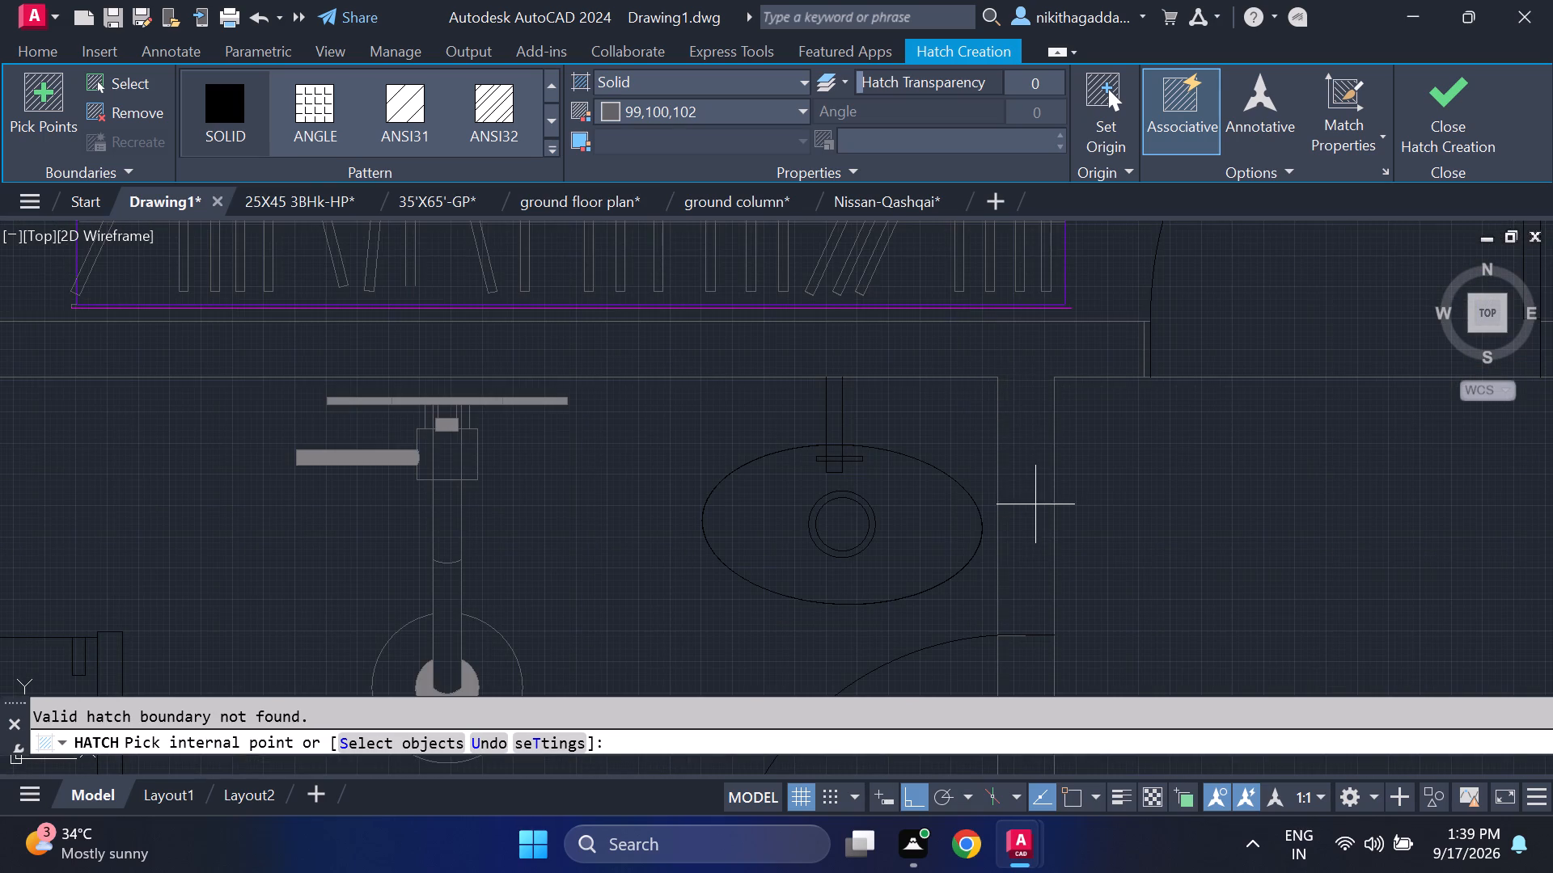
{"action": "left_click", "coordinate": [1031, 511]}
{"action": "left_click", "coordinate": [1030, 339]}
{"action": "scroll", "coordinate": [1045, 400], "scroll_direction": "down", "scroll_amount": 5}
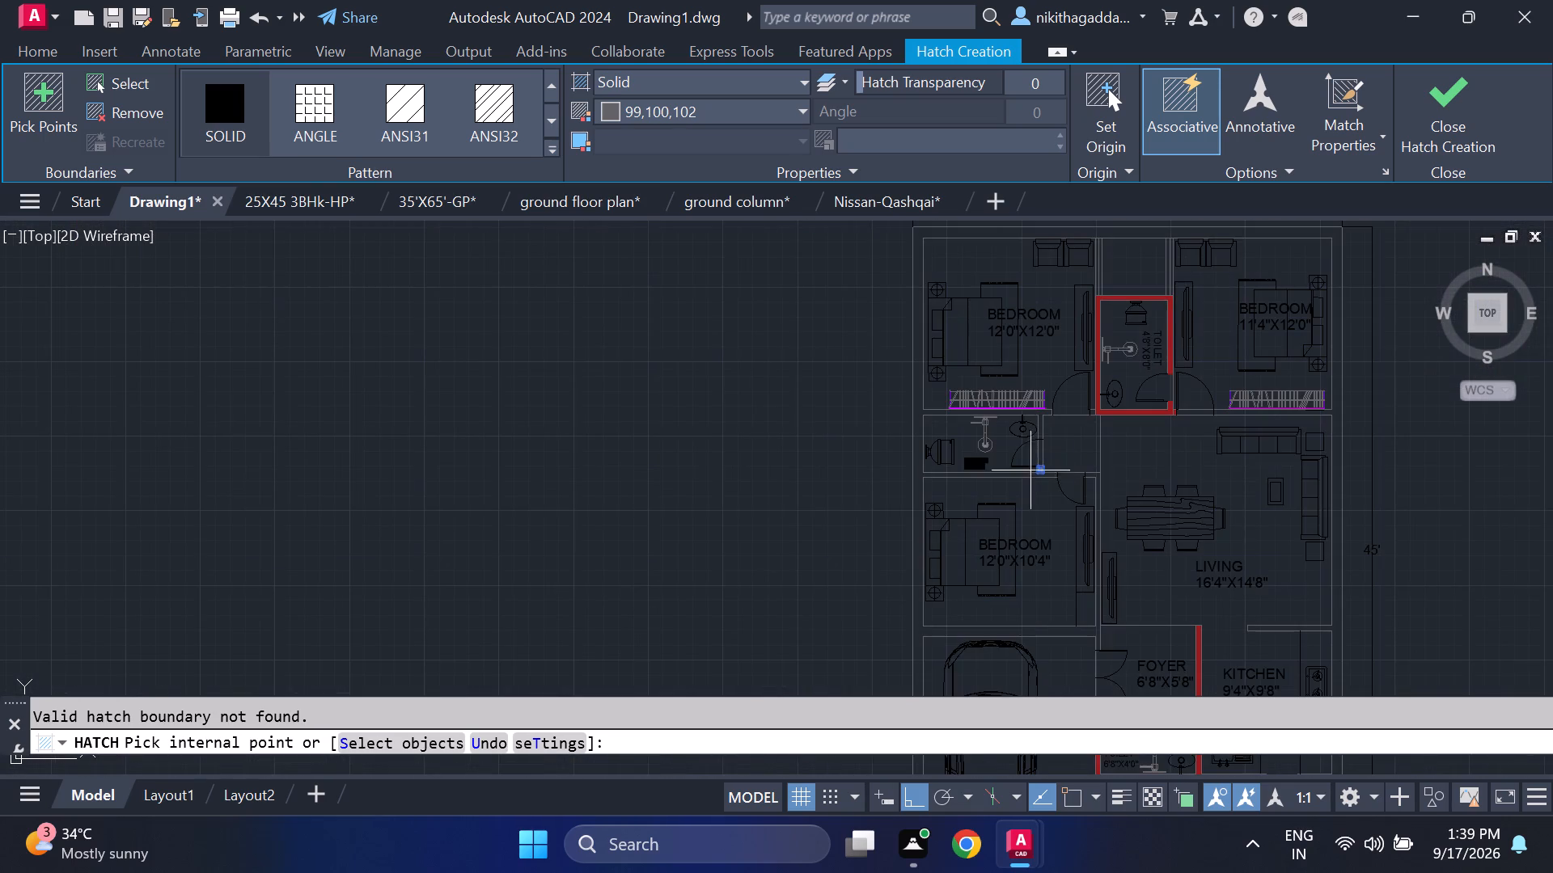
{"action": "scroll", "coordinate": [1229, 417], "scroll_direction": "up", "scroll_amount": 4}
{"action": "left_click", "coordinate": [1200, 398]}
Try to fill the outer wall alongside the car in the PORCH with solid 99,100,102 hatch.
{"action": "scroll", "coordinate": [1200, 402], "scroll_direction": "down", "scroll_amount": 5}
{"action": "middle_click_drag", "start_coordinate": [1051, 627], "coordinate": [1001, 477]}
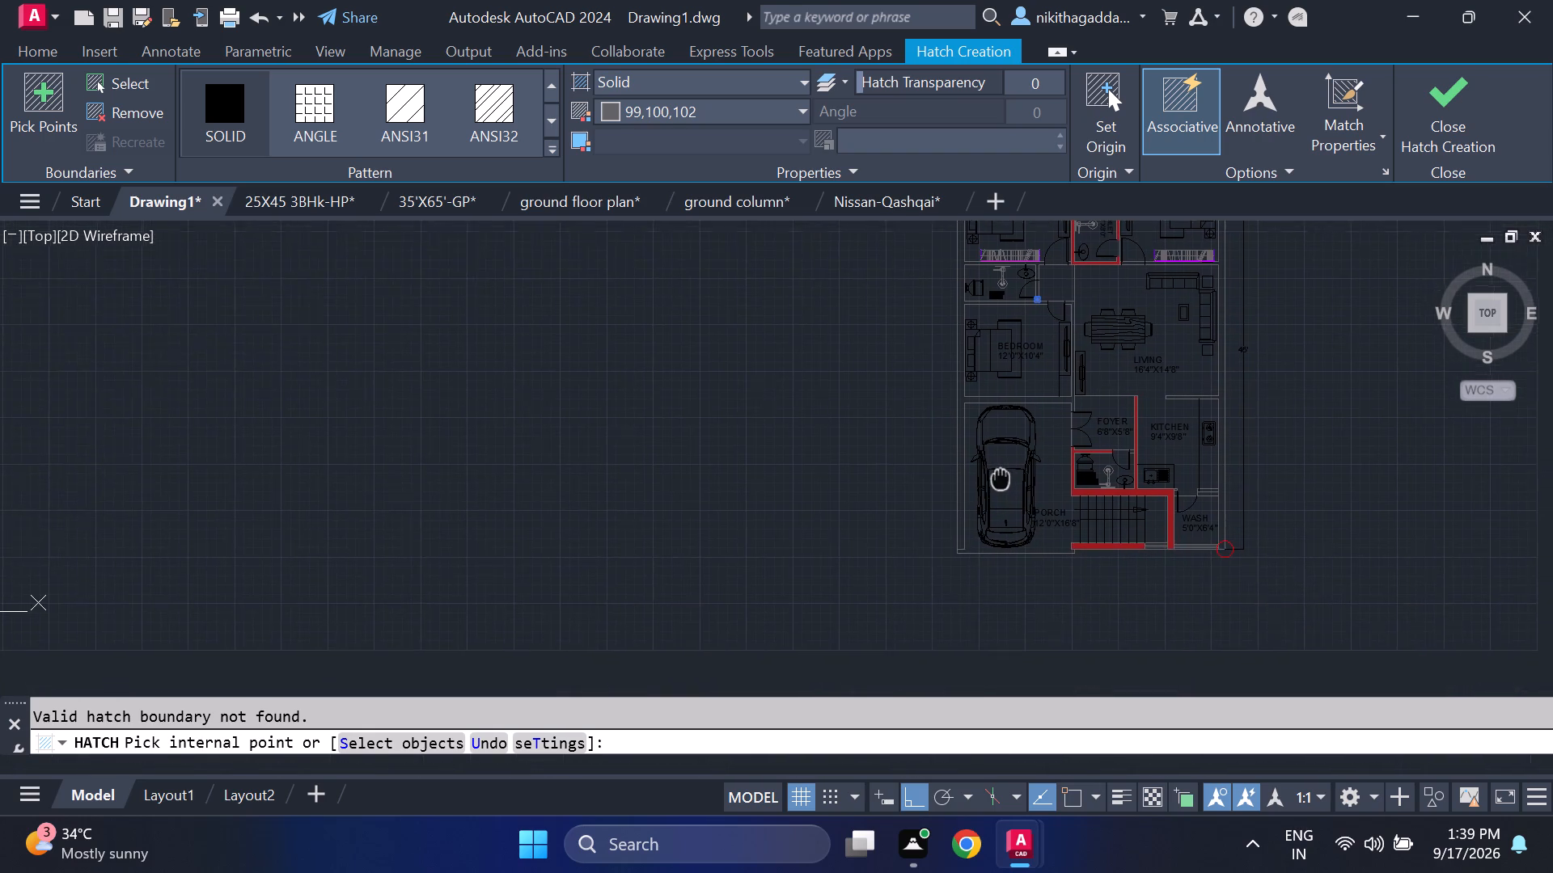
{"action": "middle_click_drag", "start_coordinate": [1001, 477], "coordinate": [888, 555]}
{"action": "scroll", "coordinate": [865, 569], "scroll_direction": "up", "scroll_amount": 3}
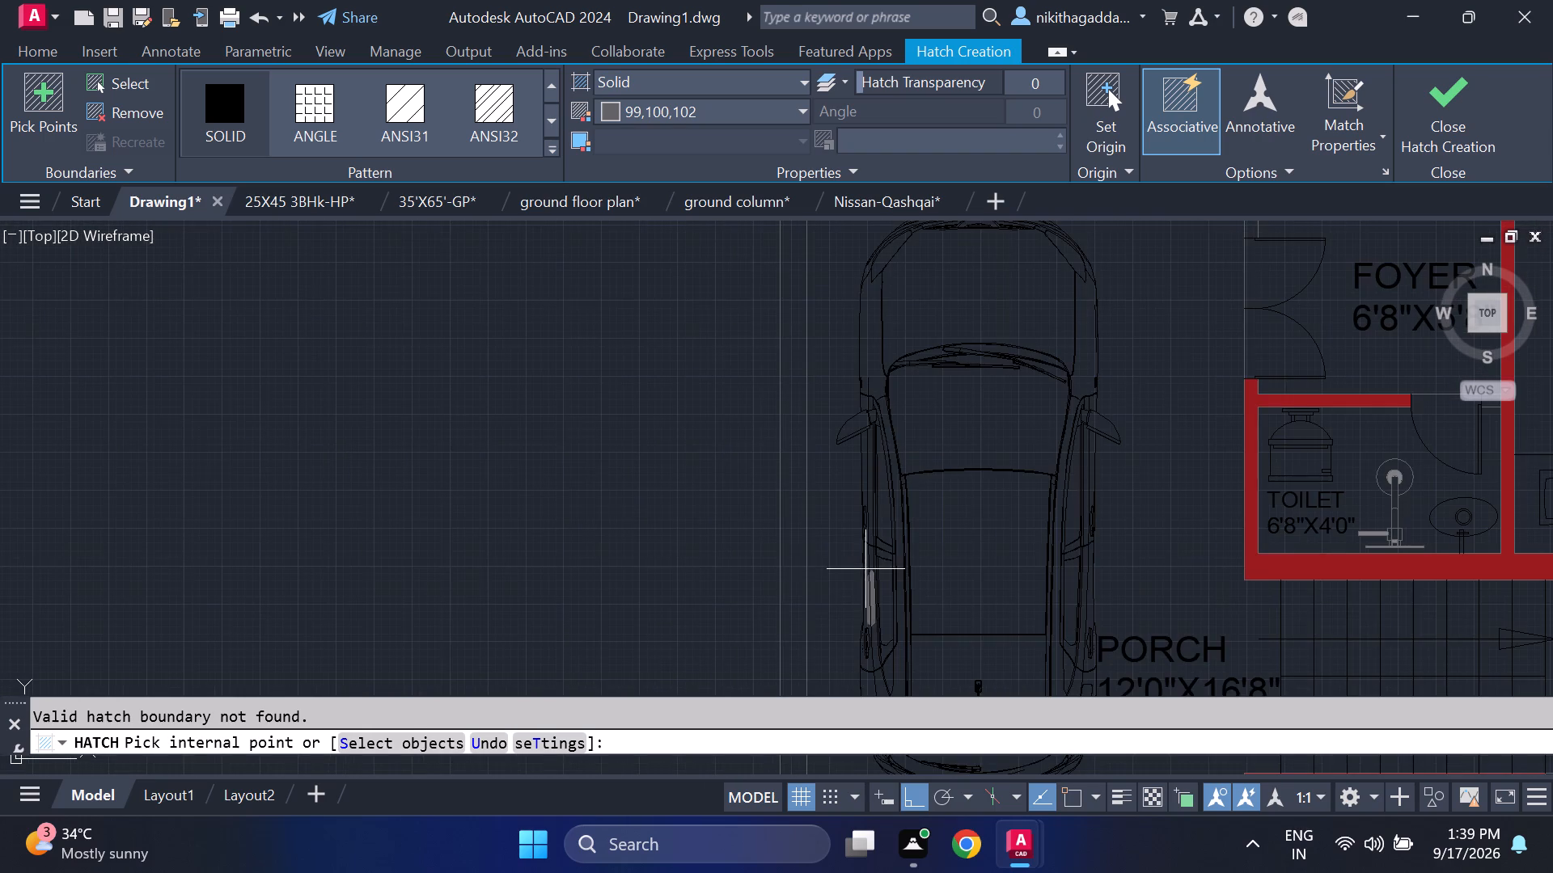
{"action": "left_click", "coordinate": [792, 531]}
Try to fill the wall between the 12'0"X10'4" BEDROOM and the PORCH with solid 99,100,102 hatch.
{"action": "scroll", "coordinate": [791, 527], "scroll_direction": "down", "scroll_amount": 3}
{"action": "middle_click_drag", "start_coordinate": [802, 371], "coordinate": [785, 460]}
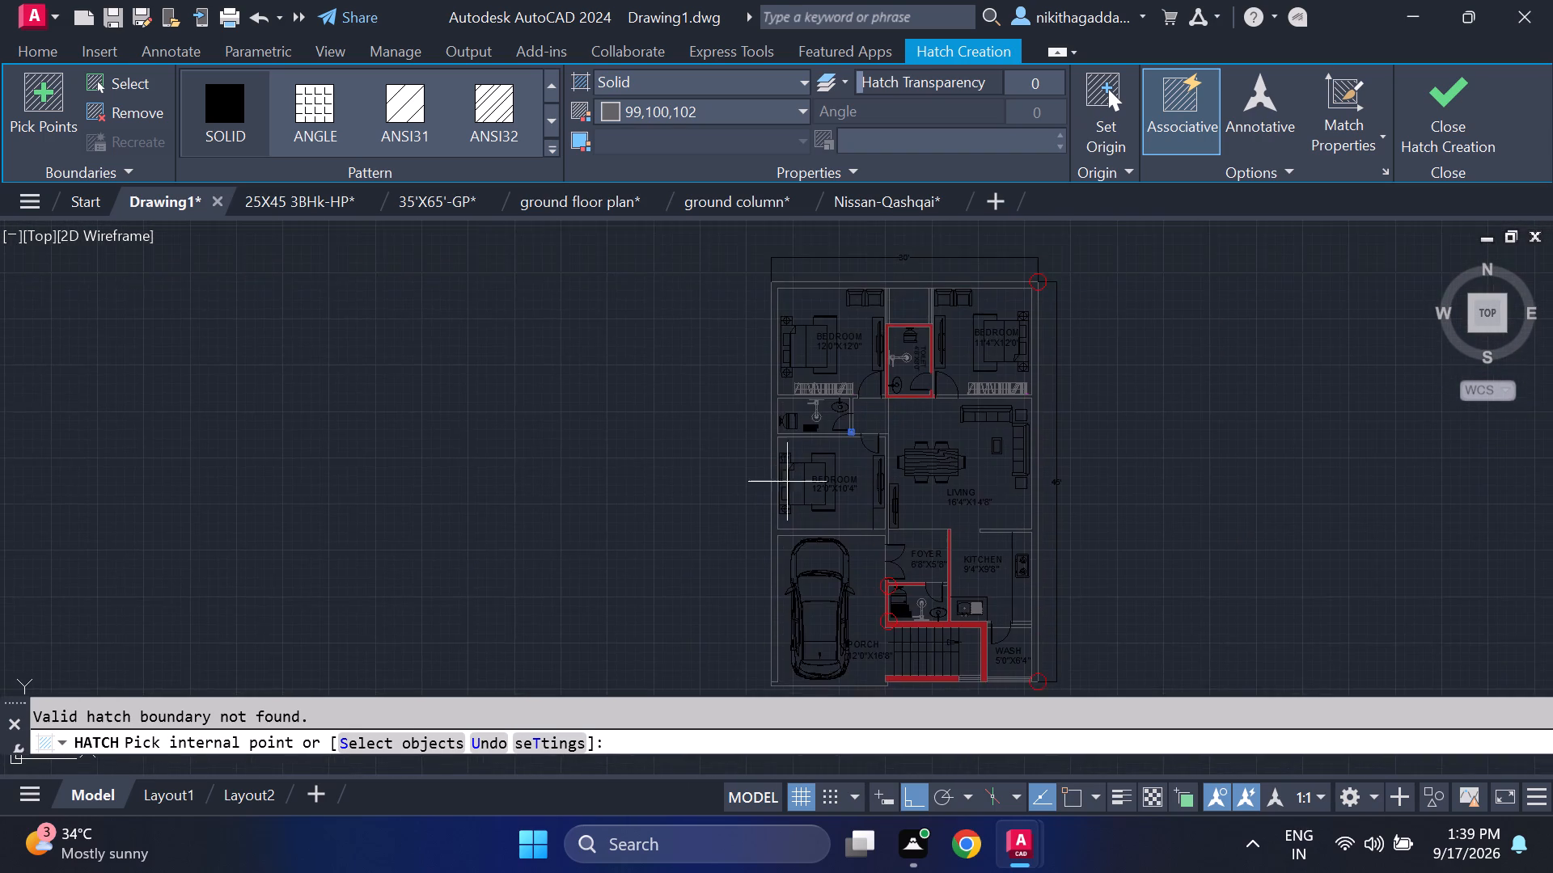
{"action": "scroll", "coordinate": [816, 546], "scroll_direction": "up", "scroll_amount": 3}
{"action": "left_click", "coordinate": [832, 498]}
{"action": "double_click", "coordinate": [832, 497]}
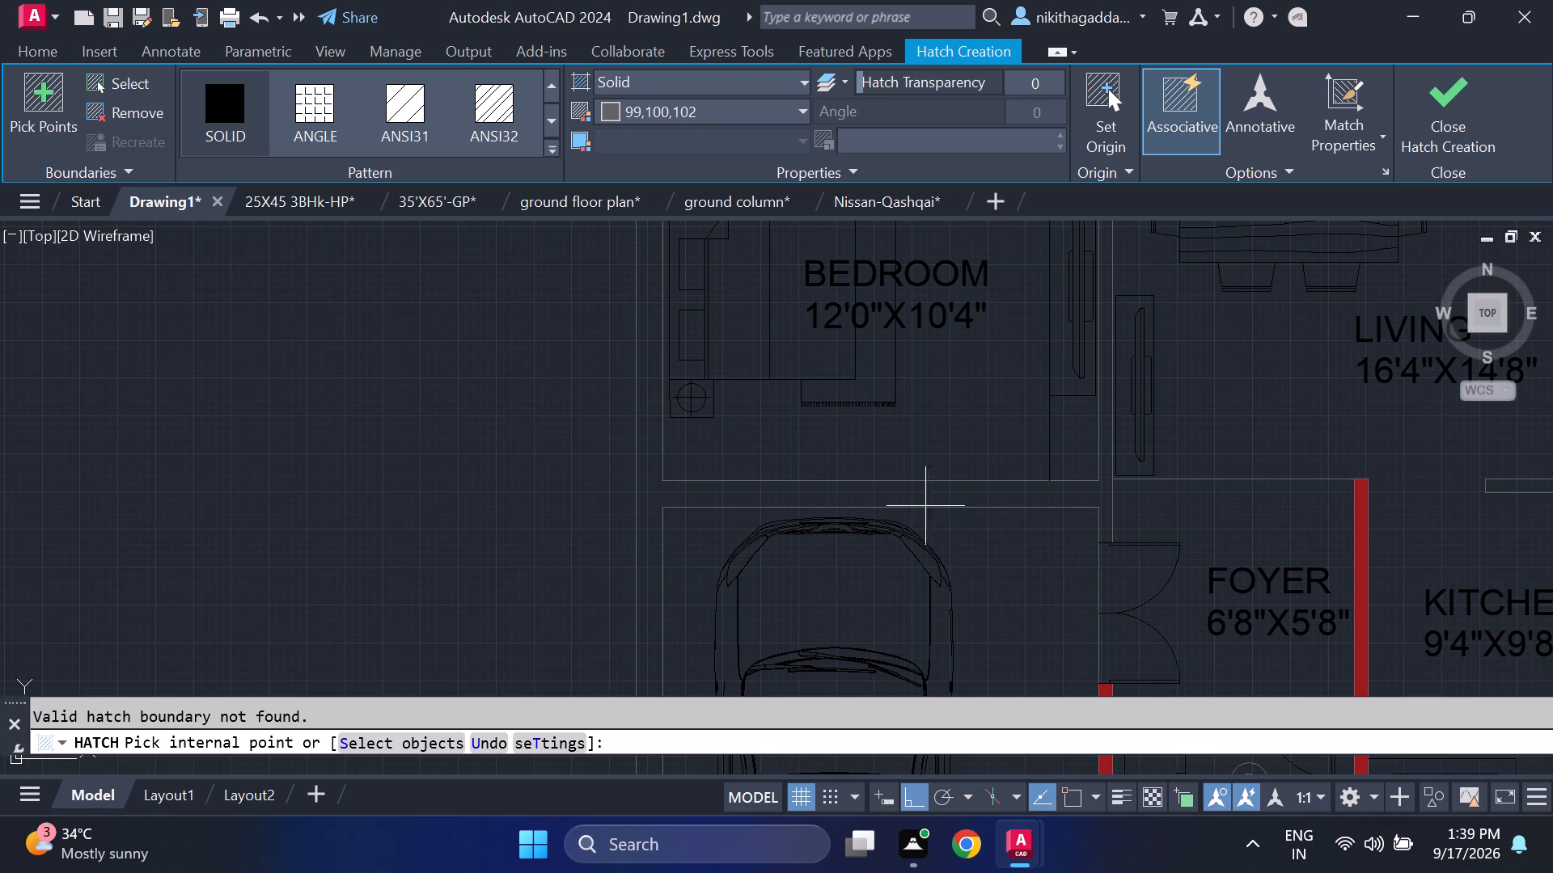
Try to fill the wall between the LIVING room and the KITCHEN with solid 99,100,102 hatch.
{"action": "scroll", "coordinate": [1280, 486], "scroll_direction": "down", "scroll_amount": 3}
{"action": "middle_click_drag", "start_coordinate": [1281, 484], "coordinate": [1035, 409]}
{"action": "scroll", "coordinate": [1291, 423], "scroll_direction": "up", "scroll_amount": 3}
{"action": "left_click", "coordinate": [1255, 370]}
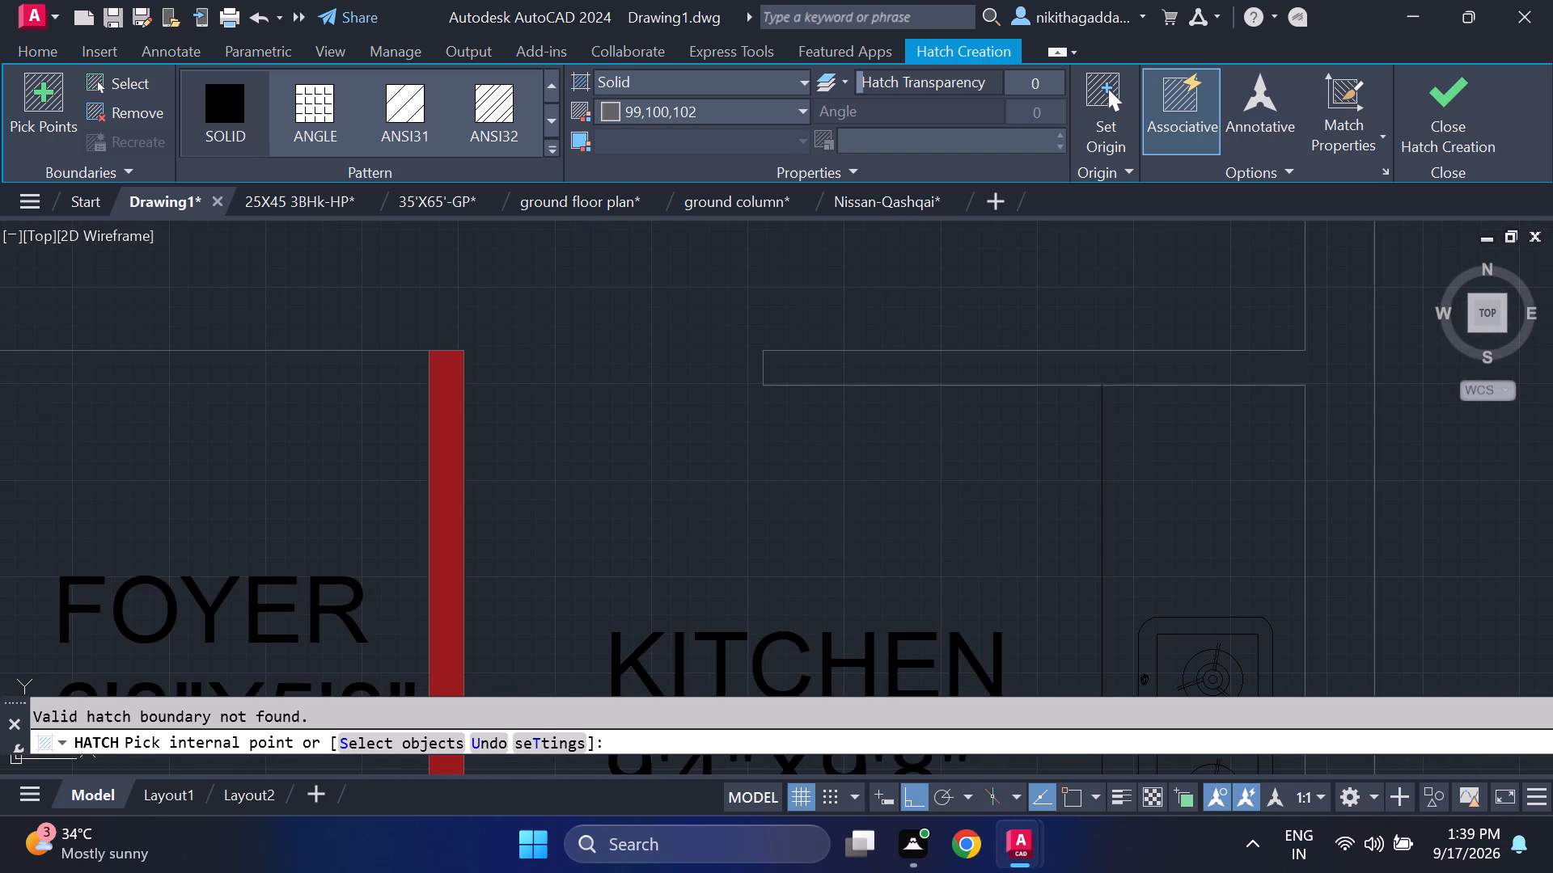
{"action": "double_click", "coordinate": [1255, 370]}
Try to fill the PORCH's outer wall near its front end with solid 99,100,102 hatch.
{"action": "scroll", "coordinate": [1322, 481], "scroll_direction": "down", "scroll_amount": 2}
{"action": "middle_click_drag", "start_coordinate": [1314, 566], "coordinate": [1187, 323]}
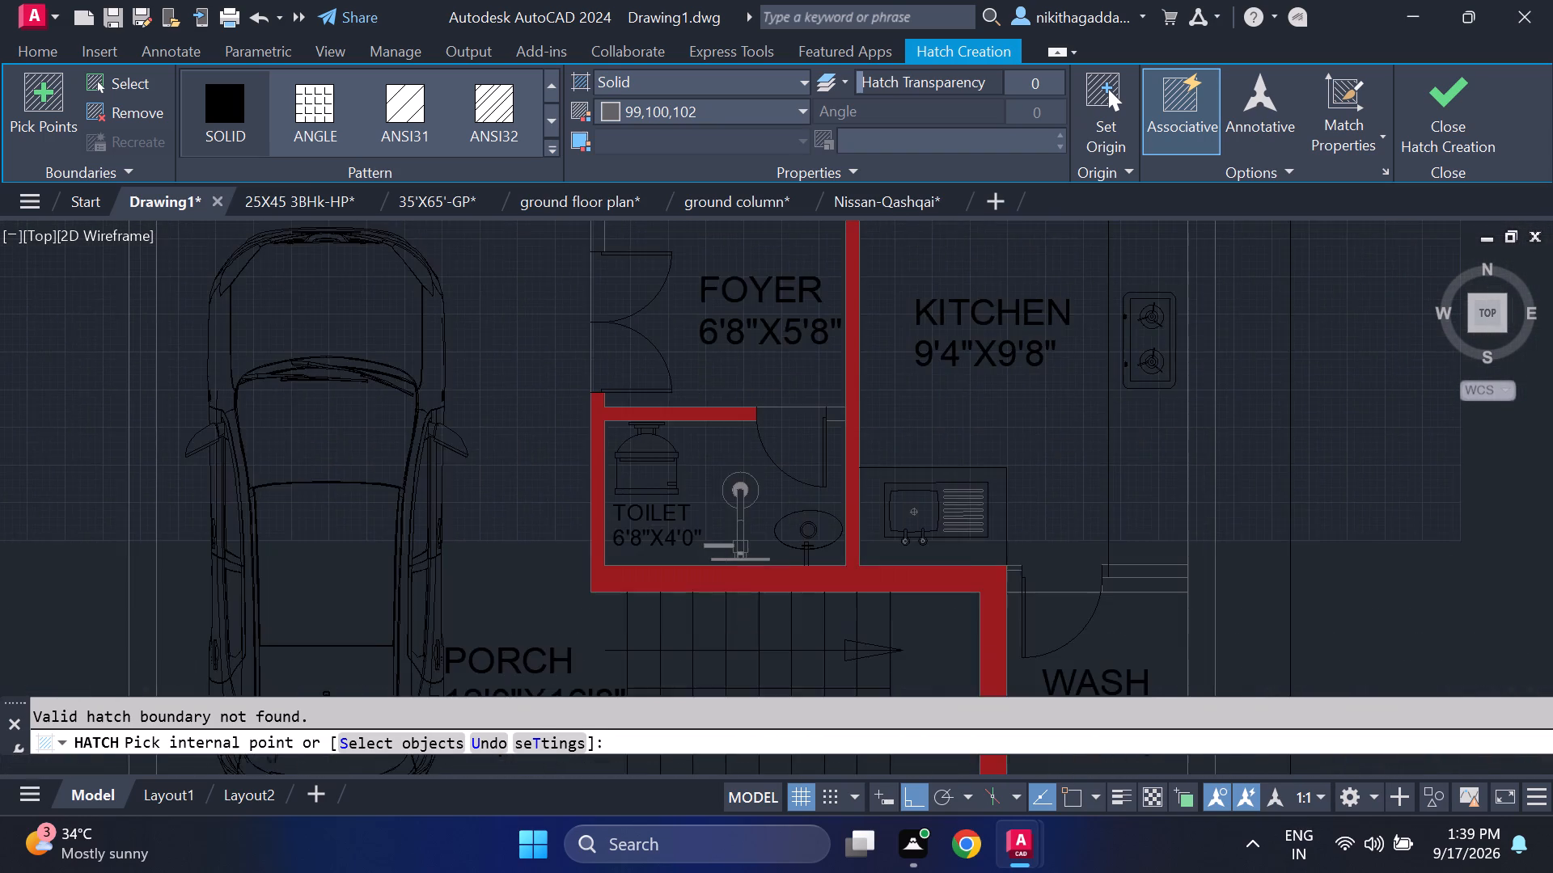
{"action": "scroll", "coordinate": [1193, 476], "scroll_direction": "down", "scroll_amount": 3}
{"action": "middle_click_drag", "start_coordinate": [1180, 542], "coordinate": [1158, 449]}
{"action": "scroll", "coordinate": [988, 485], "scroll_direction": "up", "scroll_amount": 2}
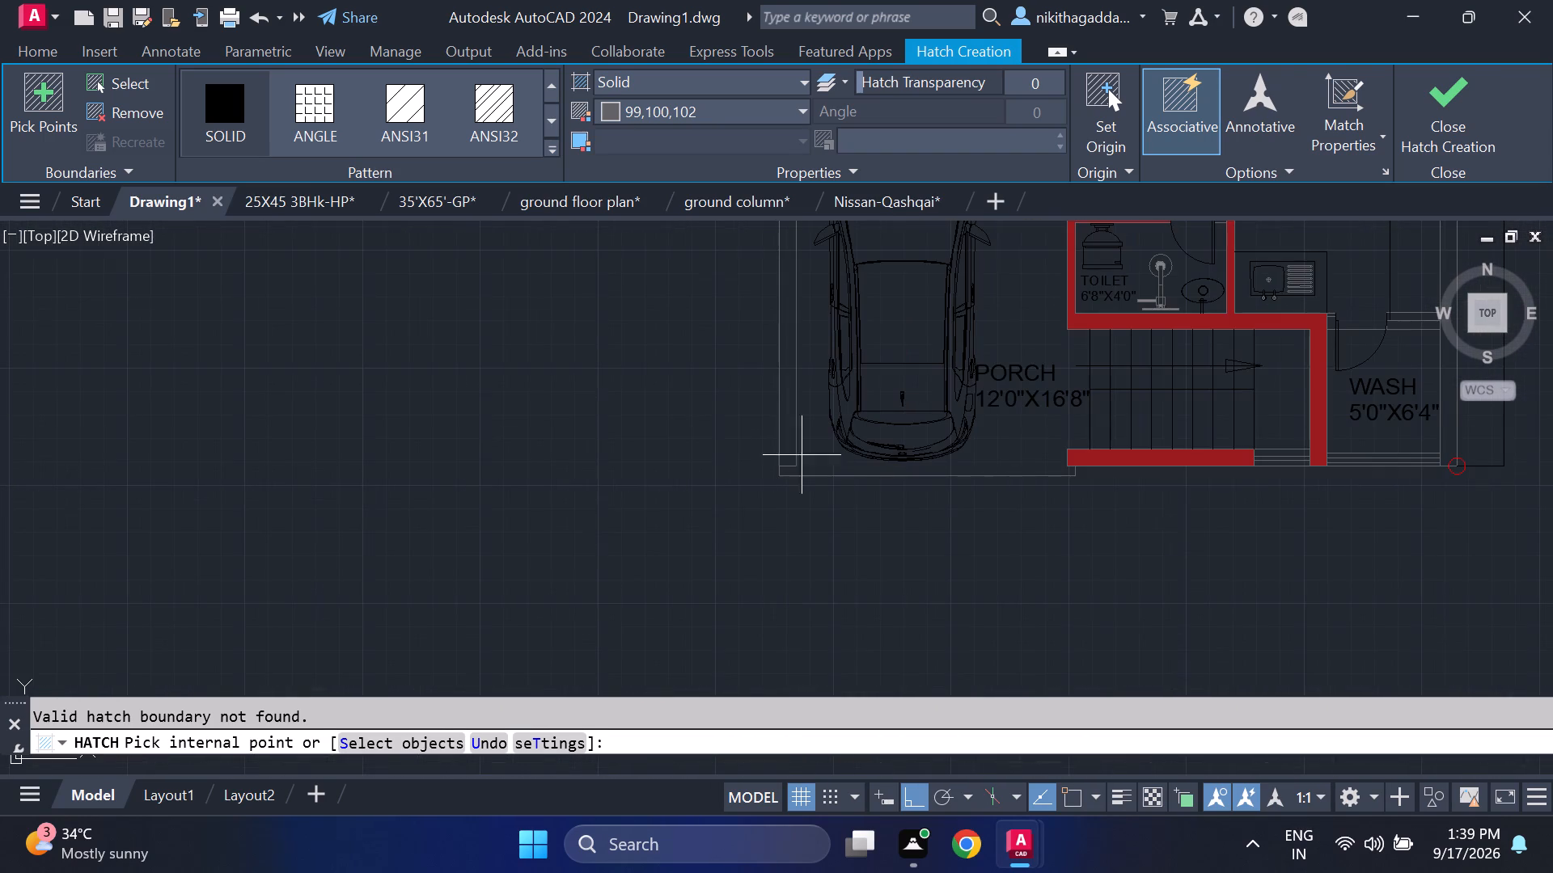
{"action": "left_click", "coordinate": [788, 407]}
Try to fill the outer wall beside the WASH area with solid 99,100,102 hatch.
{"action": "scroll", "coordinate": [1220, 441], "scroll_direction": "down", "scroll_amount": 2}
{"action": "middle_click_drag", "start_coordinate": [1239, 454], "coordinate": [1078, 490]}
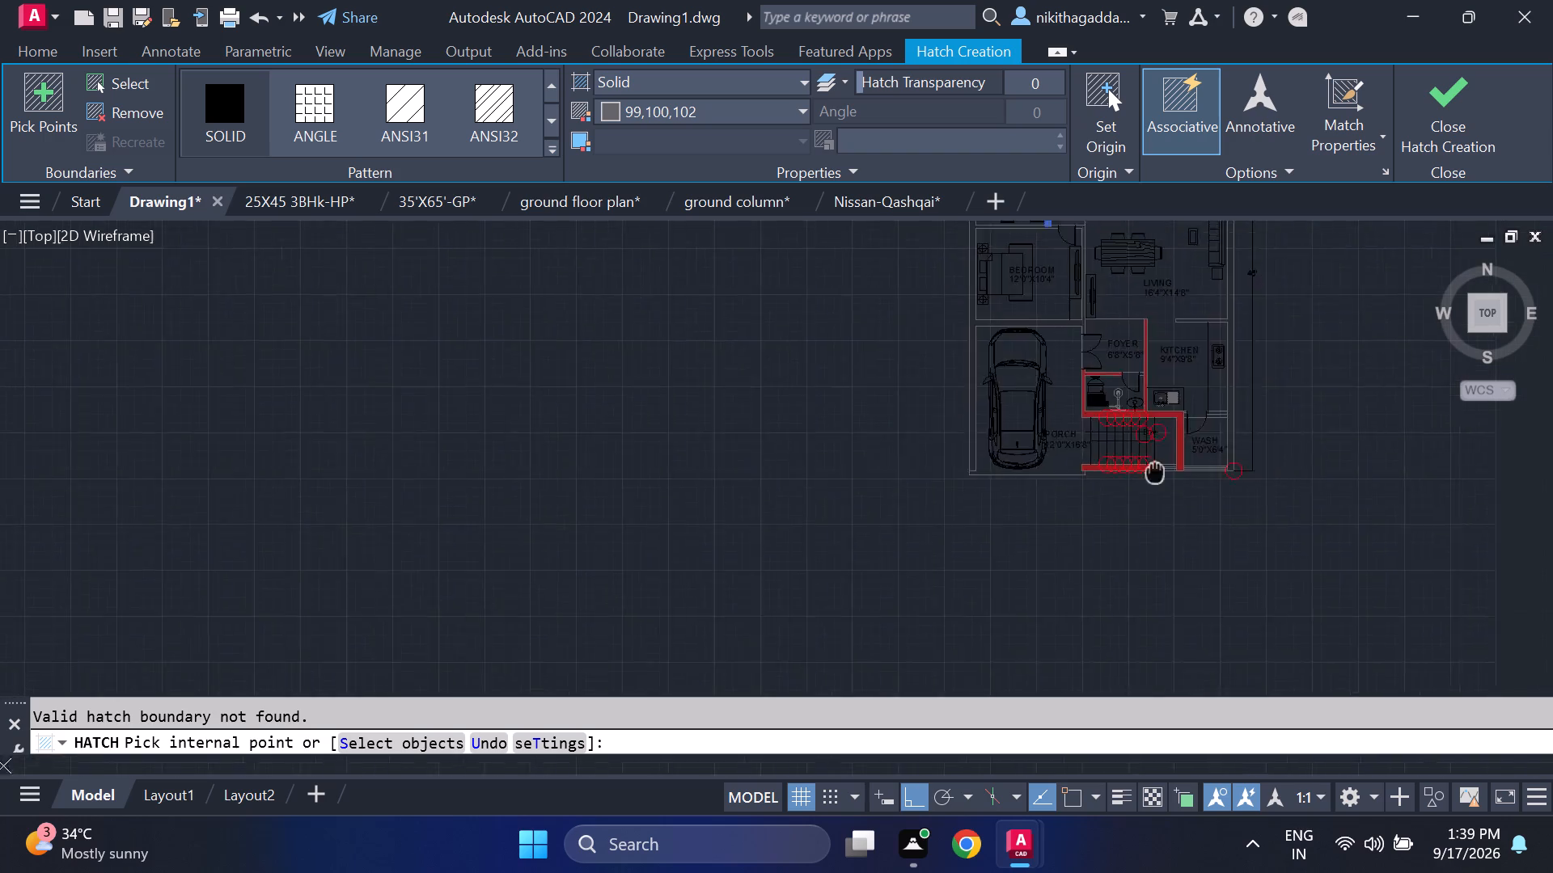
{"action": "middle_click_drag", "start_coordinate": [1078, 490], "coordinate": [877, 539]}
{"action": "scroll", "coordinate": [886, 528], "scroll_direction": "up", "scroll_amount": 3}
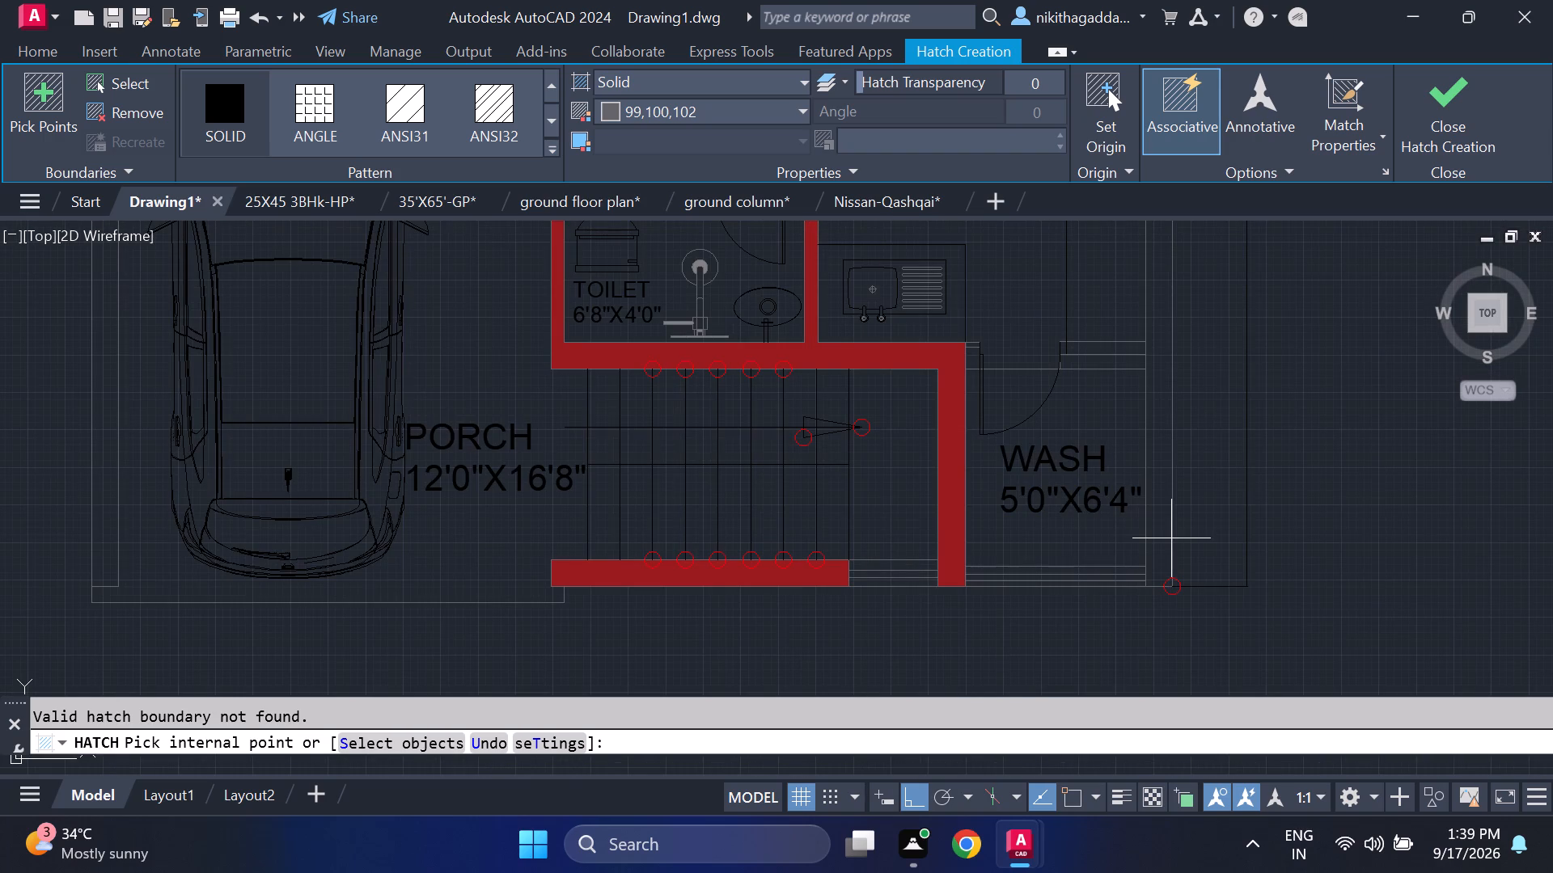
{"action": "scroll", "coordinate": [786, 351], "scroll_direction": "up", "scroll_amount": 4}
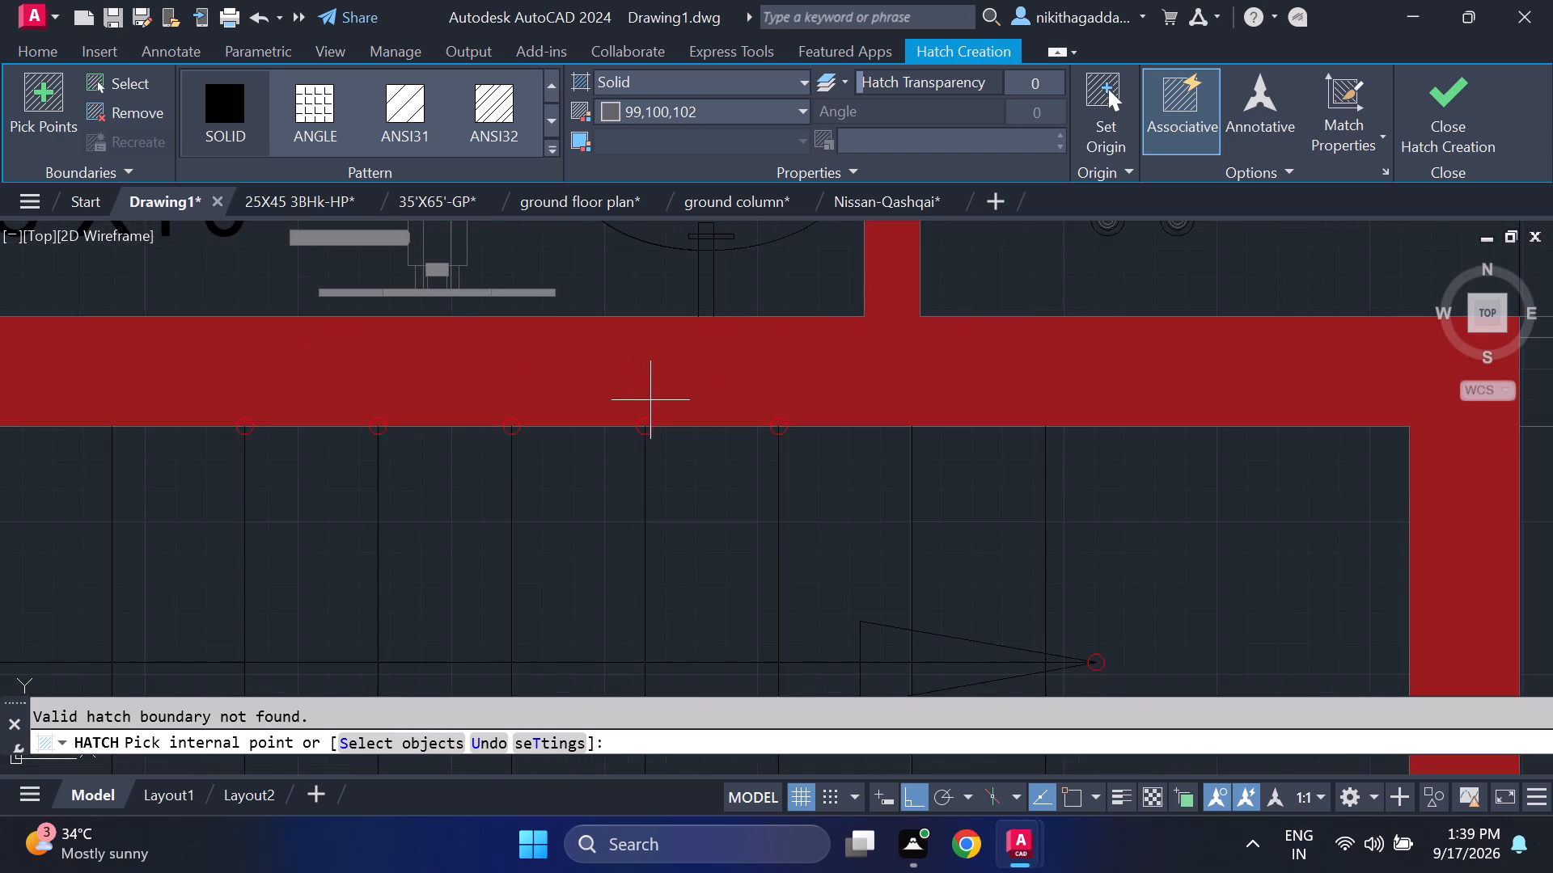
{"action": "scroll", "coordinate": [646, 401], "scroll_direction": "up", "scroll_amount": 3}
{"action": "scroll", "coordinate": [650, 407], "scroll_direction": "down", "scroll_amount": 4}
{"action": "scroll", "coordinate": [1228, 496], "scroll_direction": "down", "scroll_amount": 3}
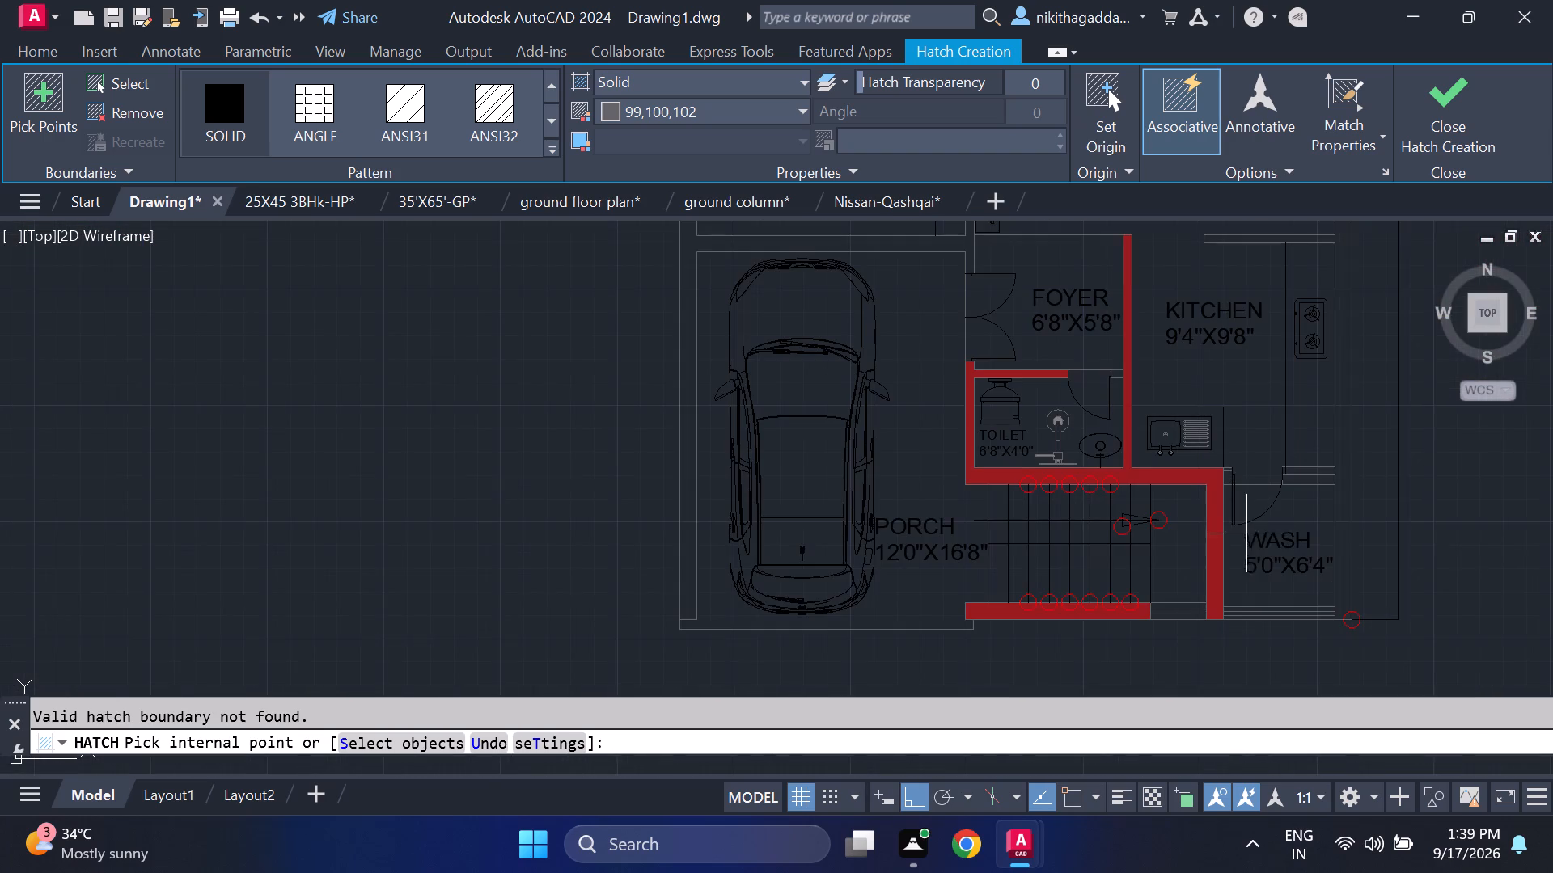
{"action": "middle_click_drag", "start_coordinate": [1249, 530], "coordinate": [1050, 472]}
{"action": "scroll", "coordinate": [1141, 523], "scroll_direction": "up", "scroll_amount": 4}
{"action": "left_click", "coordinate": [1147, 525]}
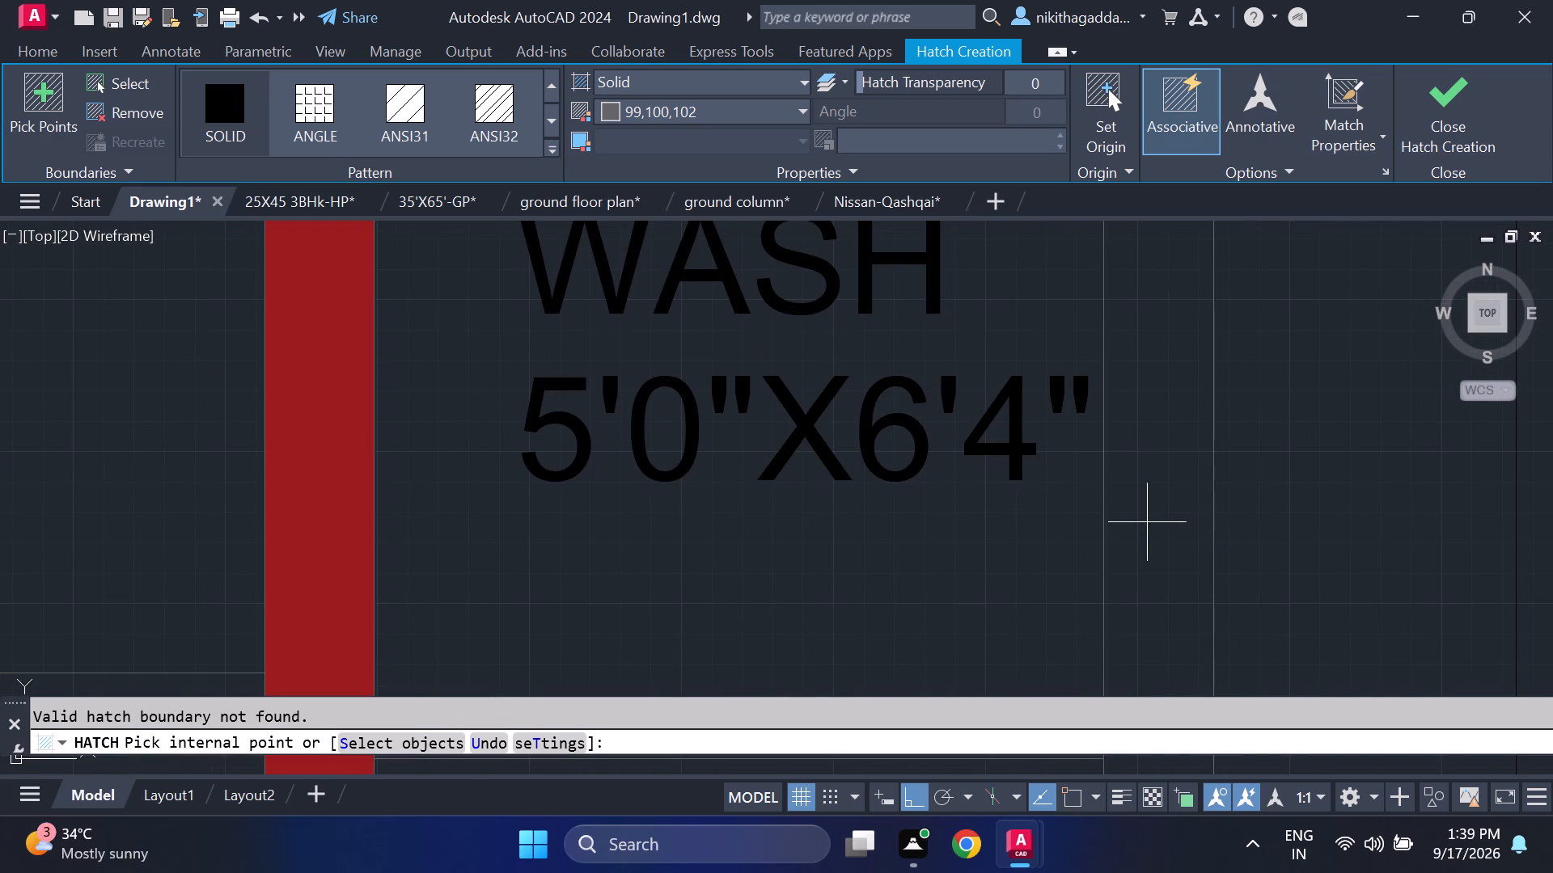
Fill the short wall piece at the hinge side of the WASH door with solid 99,100,102 hatch.
{"action": "scroll", "coordinate": [1158, 502], "scroll_direction": "down", "scroll_amount": 5}
{"action": "middle_click_drag", "start_coordinate": [1091, 397], "coordinate": [1079, 427]}
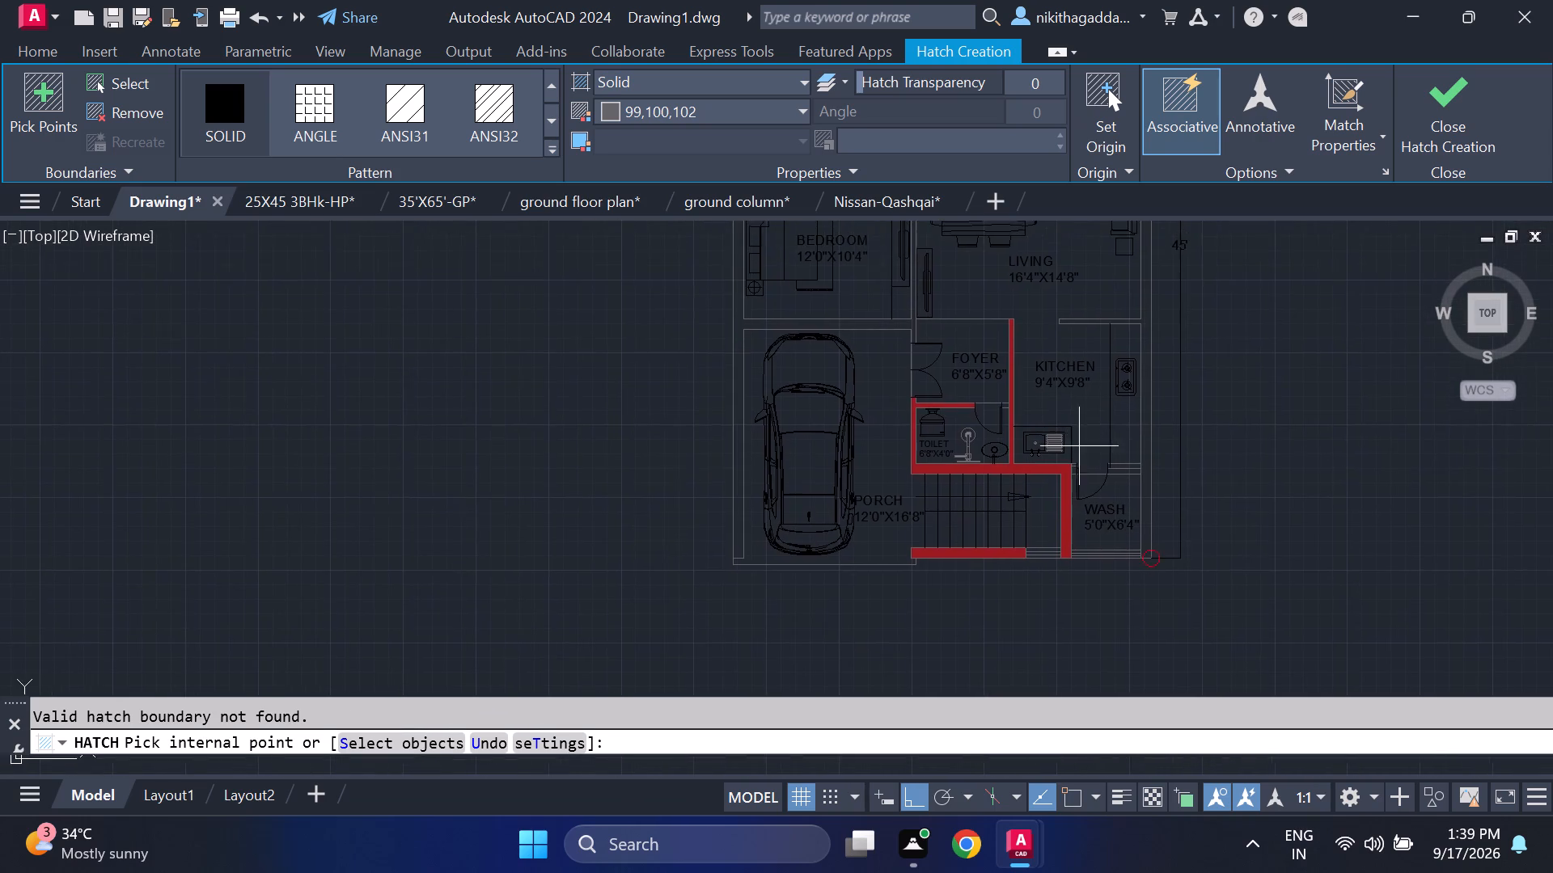
{"action": "scroll", "coordinate": [1085, 464], "scroll_direction": "up", "scroll_amount": 4}
{"action": "scroll", "coordinate": [995, 457], "scroll_direction": "up", "scroll_amount": 2}
{"action": "left_click", "coordinate": [1031, 474]}
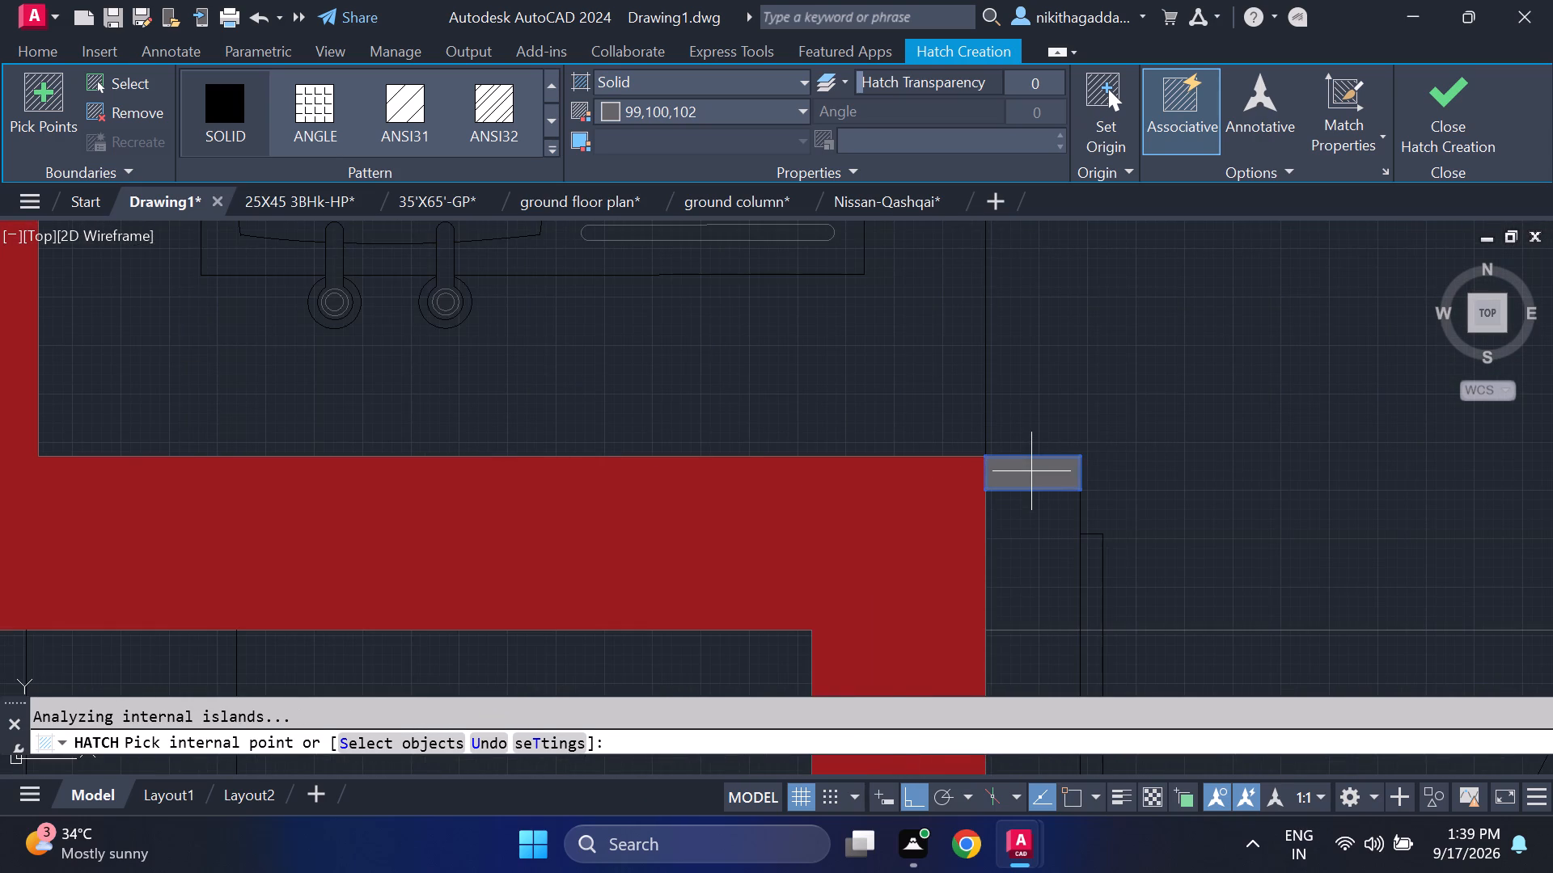
Fill the short wall piece between the 6'8"X4'0" TOILET's door and the KITCHEN wall with solid 99,100,102 hatch.
{"action": "scroll", "coordinate": [1031, 471], "scroll_direction": "down", "scroll_amount": 4}
{"action": "scroll", "coordinate": [899, 491], "scroll_direction": "down", "scroll_amount": 4}
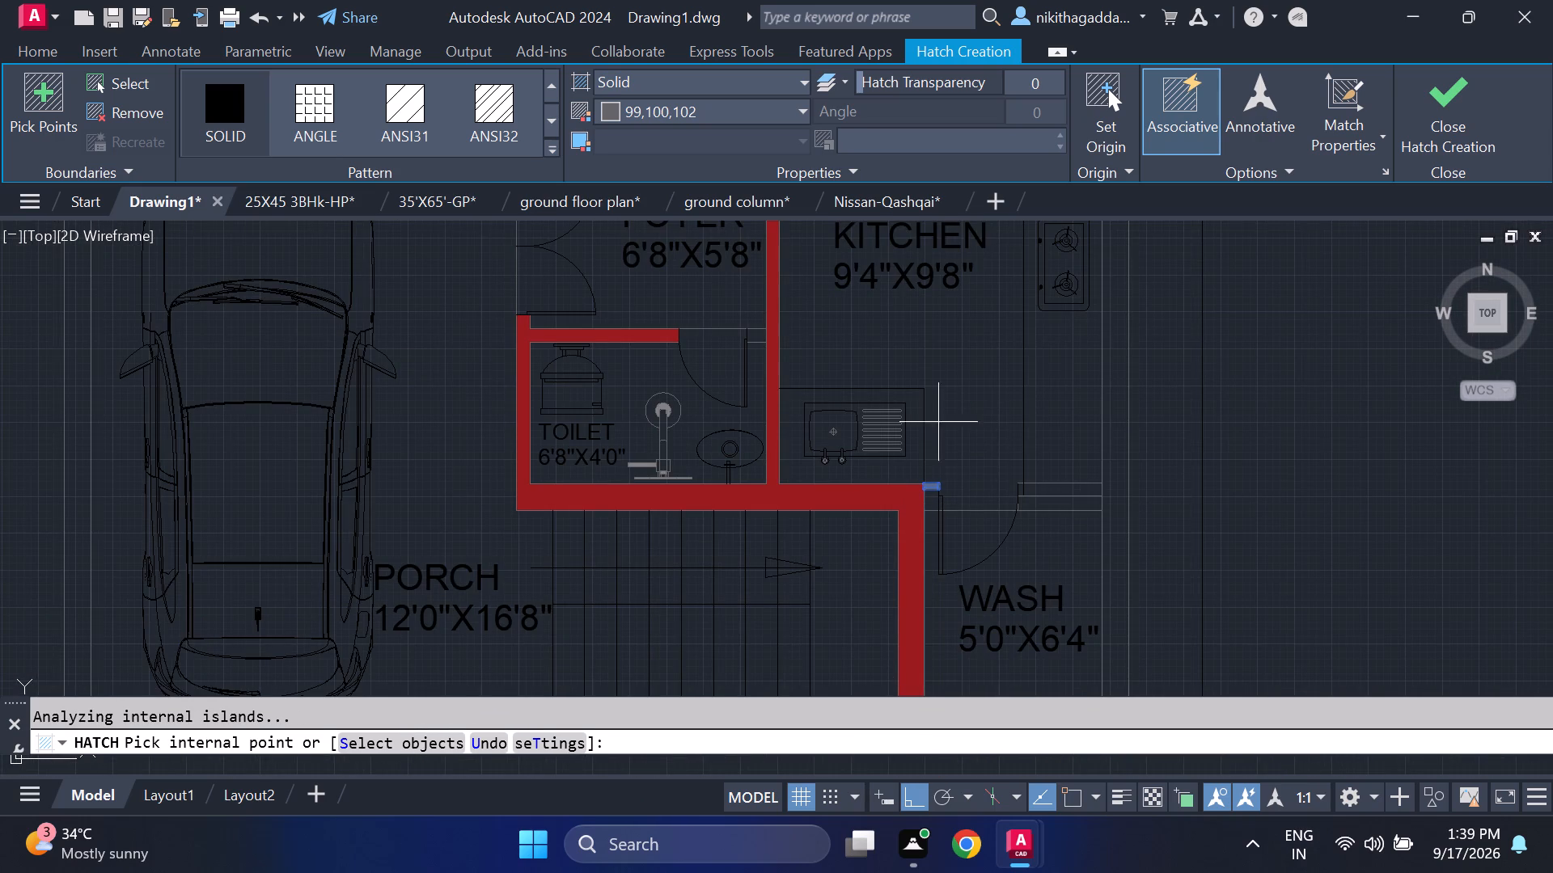
{"action": "middle_click_drag", "start_coordinate": [929, 358], "coordinate": [960, 482]}
{"action": "scroll", "coordinate": [832, 471], "scroll_direction": "up", "scroll_amount": 2}
{"action": "left_click", "coordinate": [741, 441]}
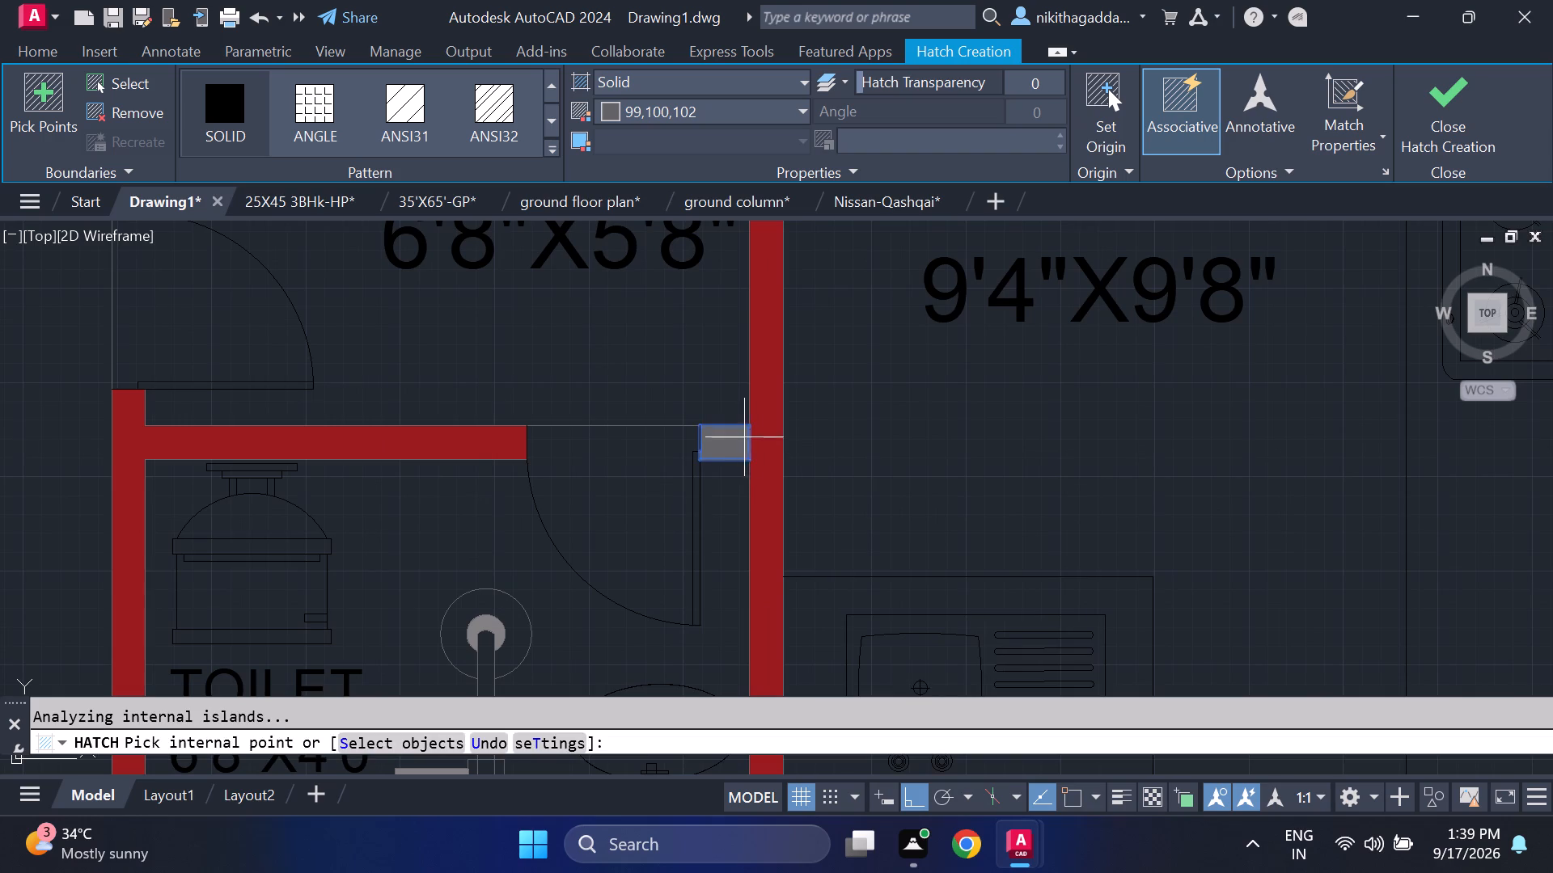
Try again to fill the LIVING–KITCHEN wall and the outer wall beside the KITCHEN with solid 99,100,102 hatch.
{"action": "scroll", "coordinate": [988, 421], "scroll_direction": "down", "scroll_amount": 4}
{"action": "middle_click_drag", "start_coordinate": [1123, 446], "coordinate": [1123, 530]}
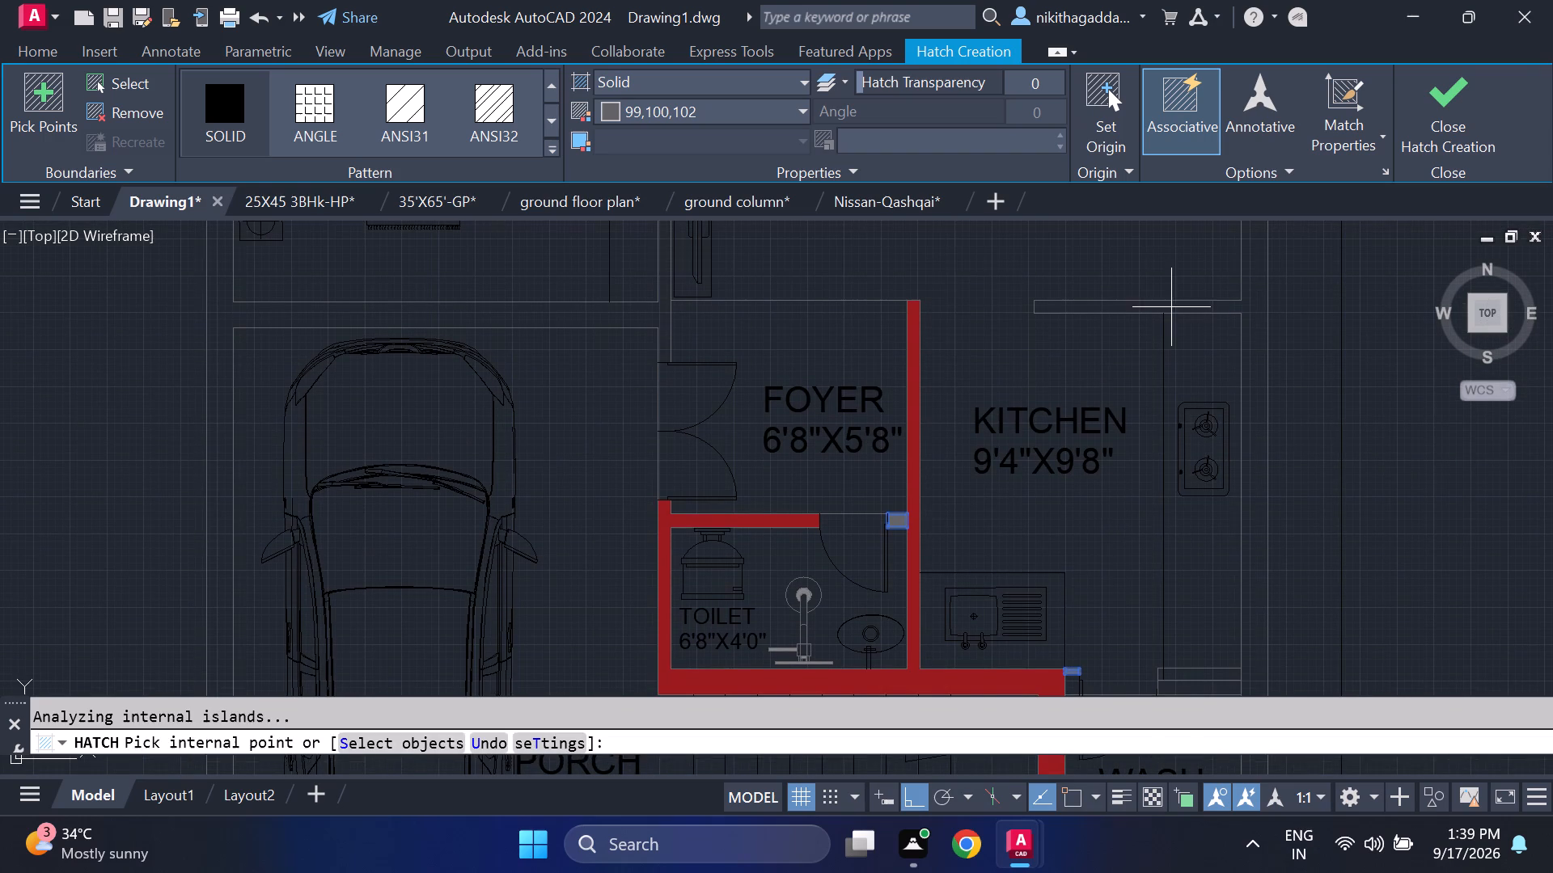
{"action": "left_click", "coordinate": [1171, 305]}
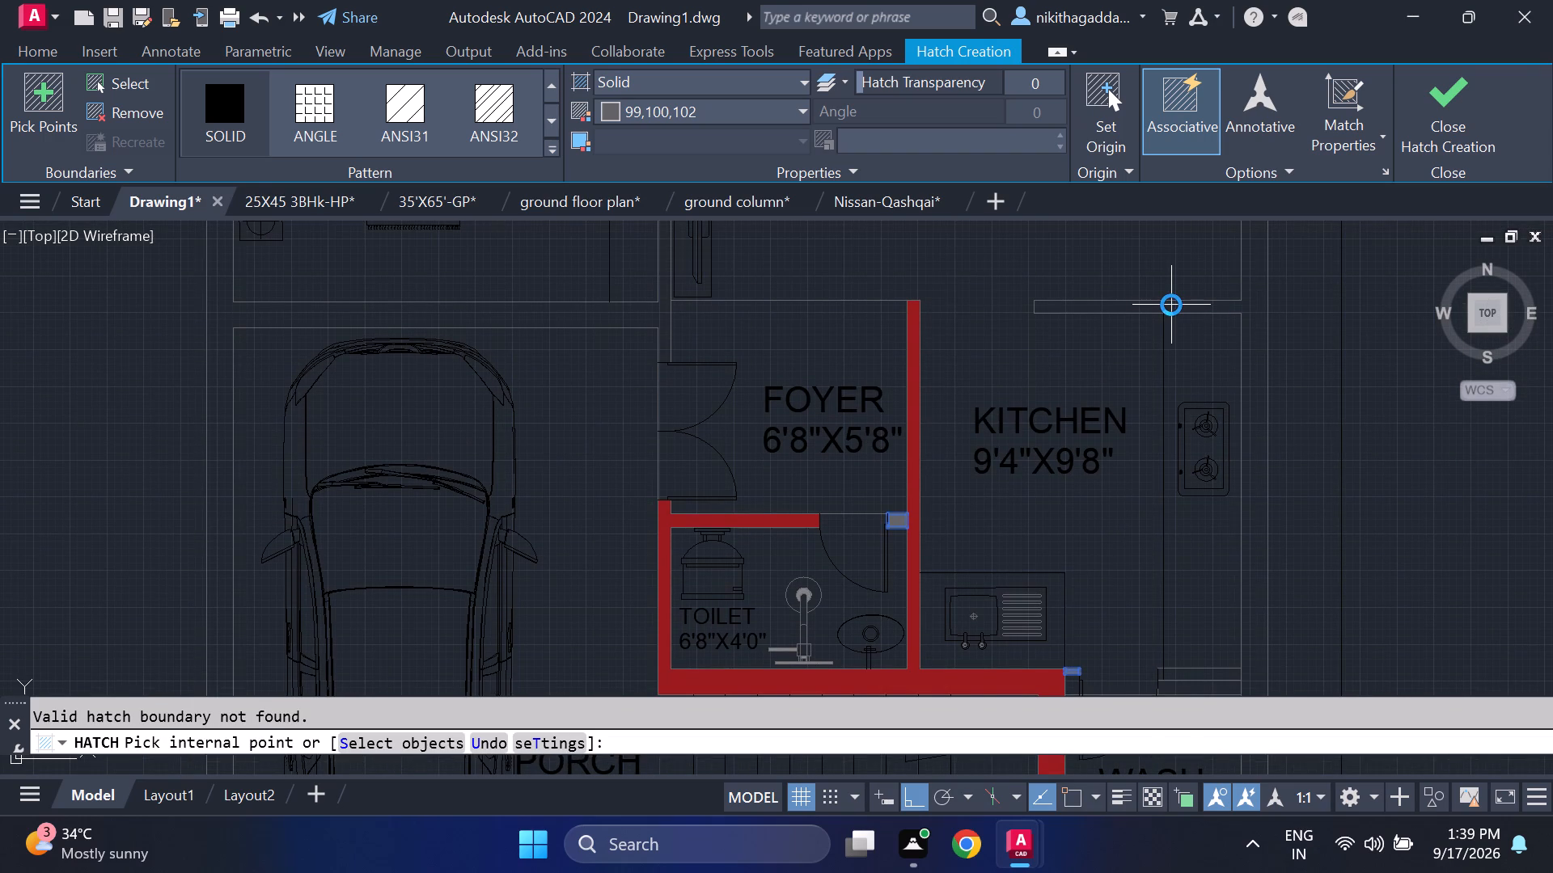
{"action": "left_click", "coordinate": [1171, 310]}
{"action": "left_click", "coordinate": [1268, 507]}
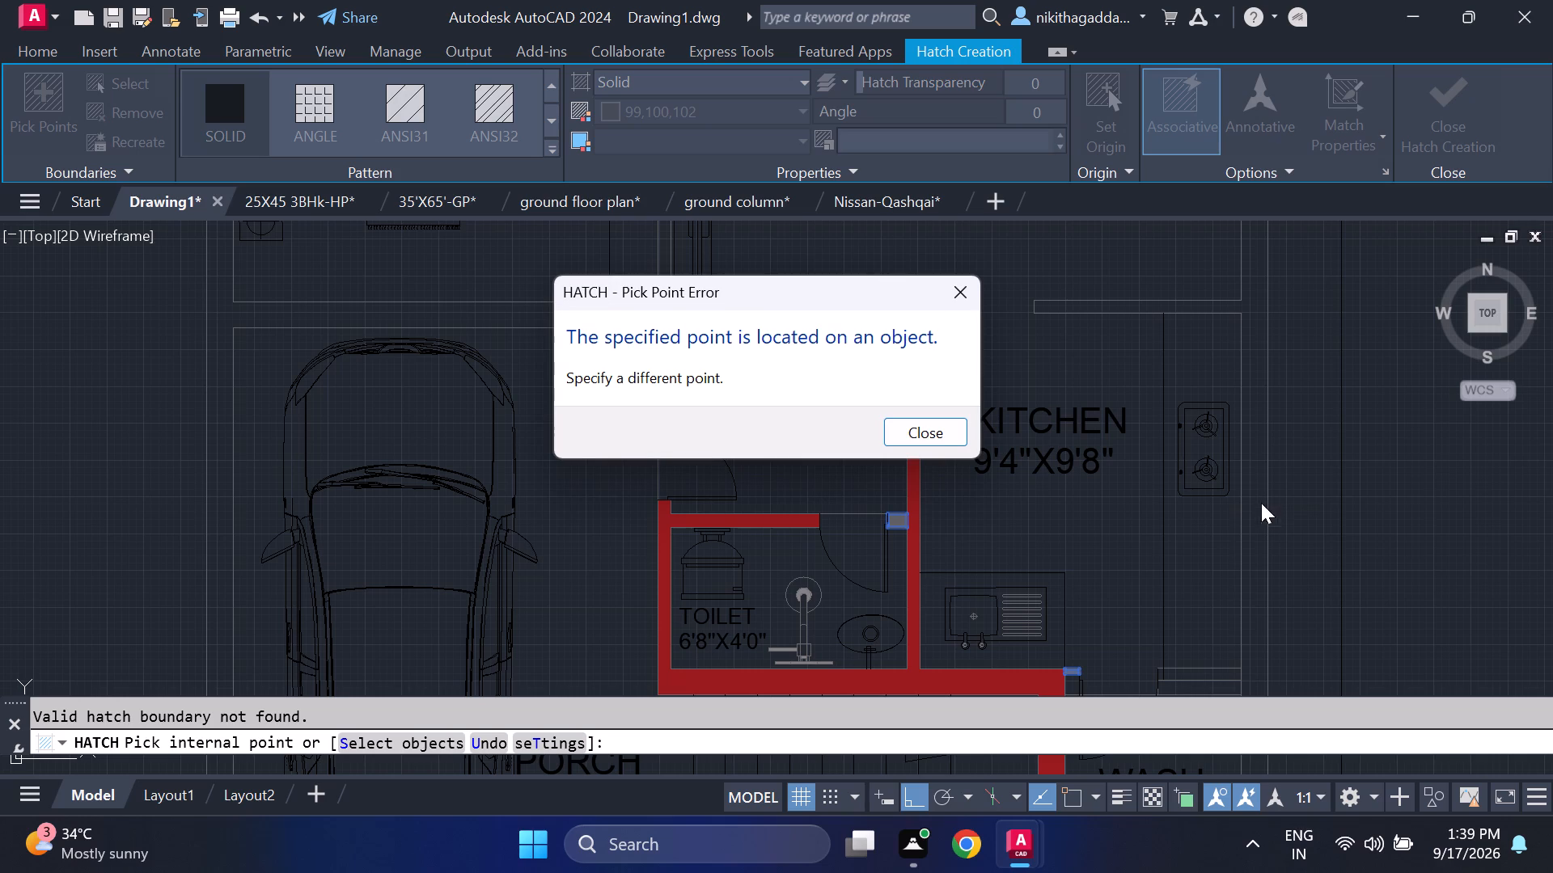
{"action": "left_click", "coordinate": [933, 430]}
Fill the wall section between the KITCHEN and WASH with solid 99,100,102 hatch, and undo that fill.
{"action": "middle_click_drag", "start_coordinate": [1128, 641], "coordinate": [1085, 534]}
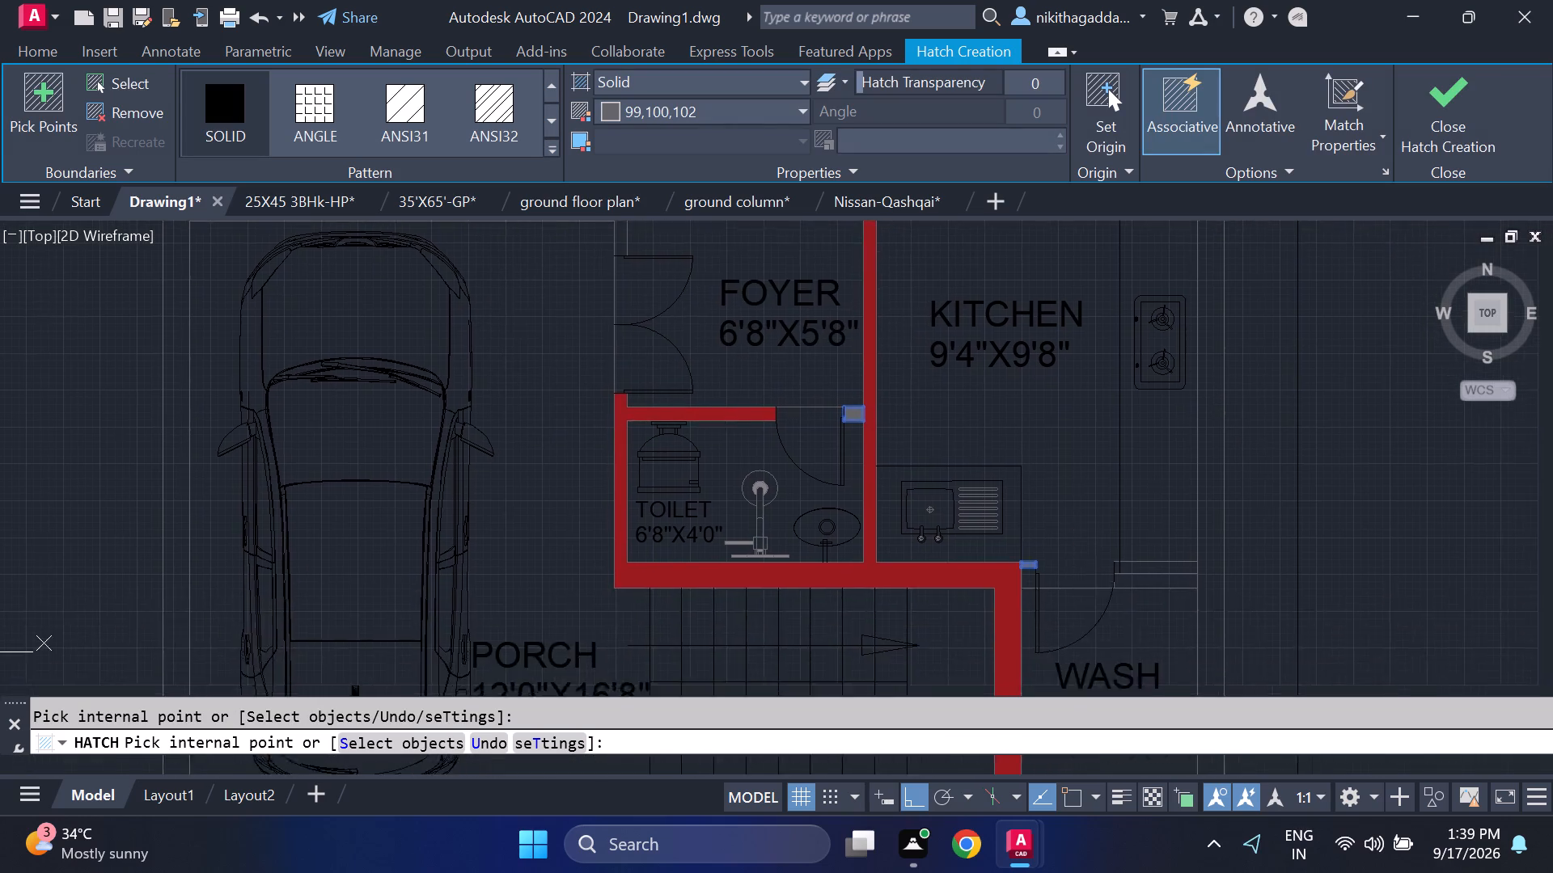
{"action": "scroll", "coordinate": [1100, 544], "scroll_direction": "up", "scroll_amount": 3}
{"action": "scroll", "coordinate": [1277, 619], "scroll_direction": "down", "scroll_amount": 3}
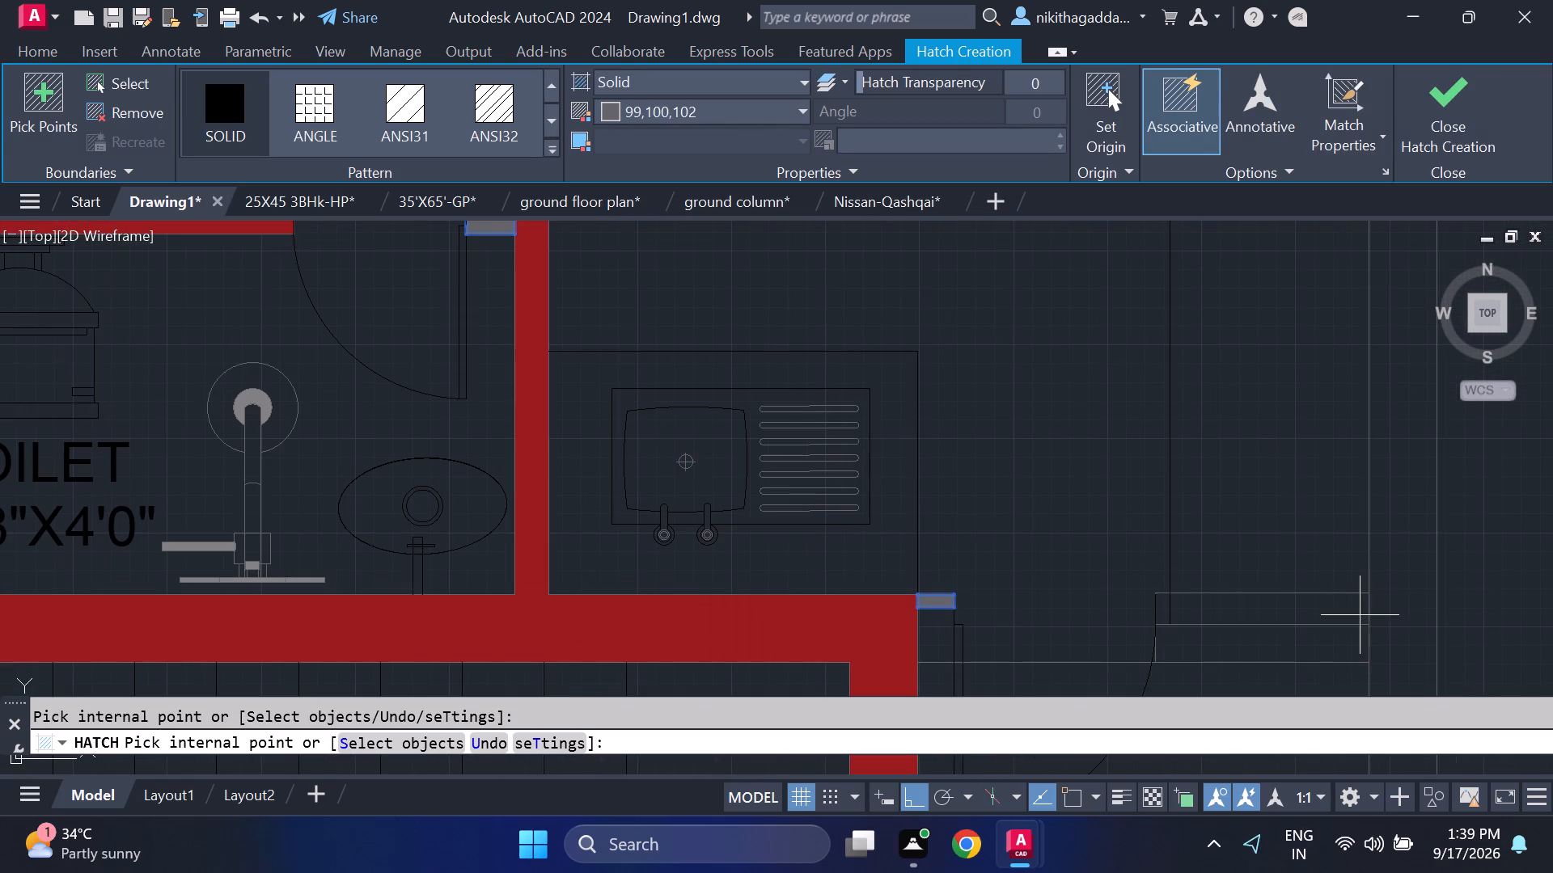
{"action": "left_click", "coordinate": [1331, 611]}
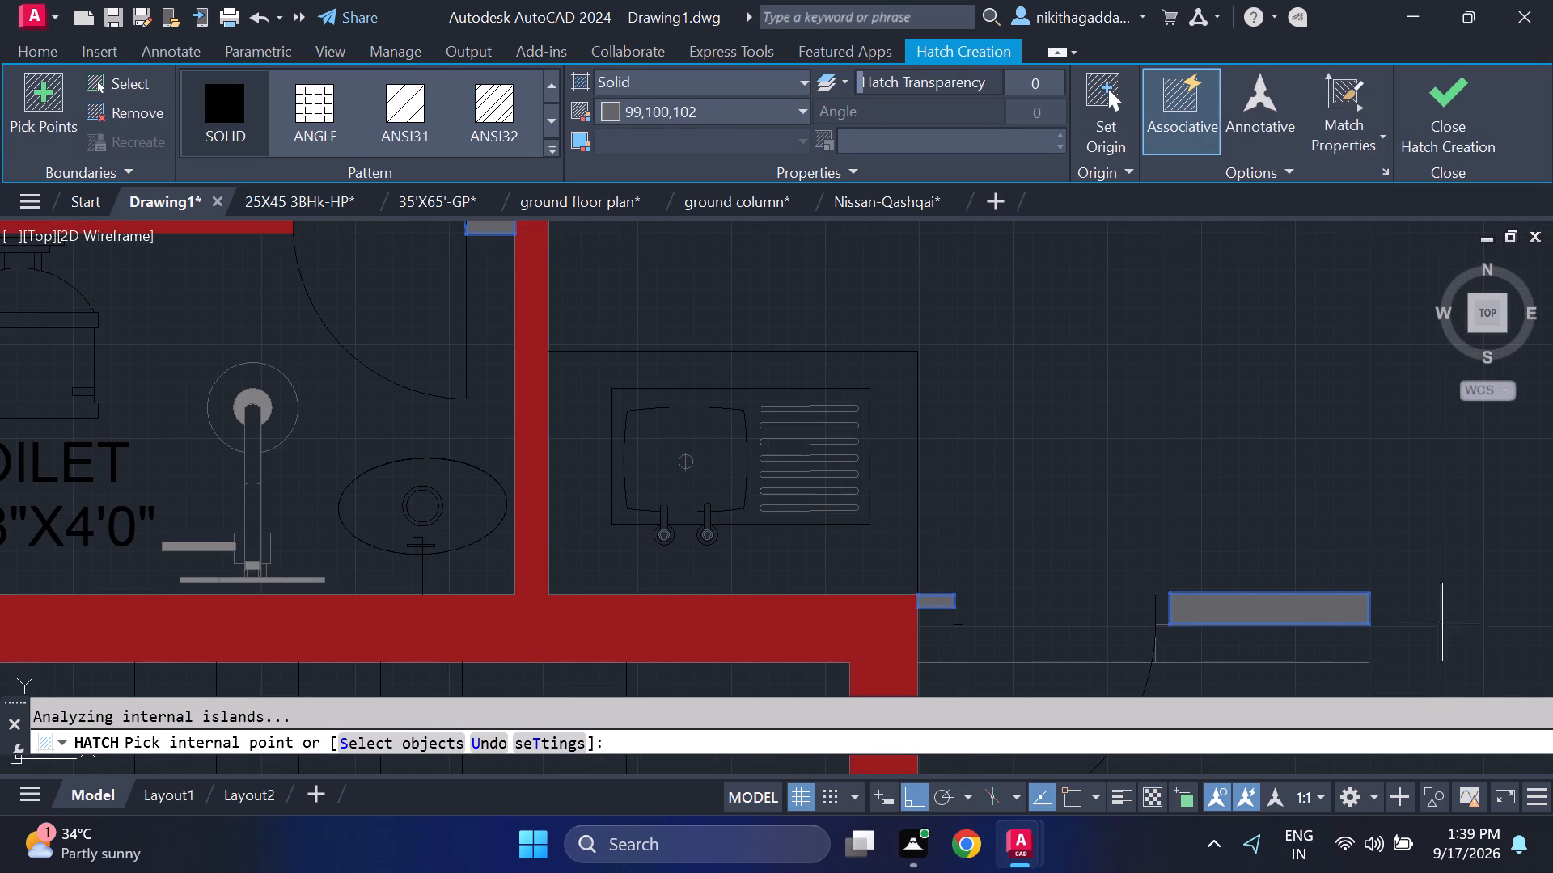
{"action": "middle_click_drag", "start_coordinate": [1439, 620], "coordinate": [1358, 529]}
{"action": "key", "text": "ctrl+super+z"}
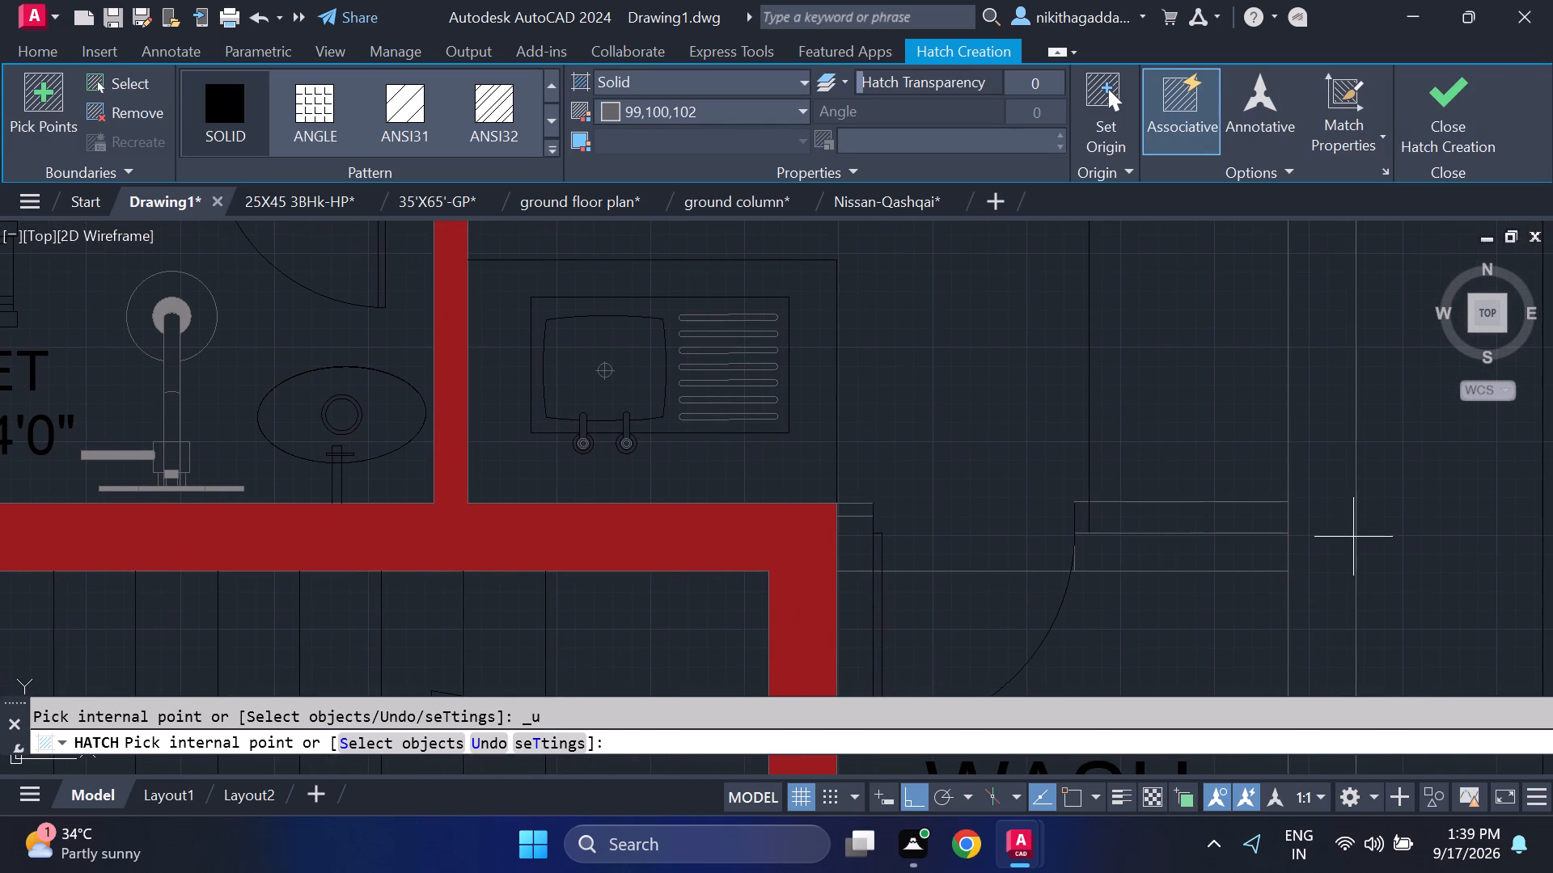
Refill the short wall piece at the hinge side of the WASH door with solid 99,100,102 hatch.
{"action": "left_click", "coordinate": [857, 513]}
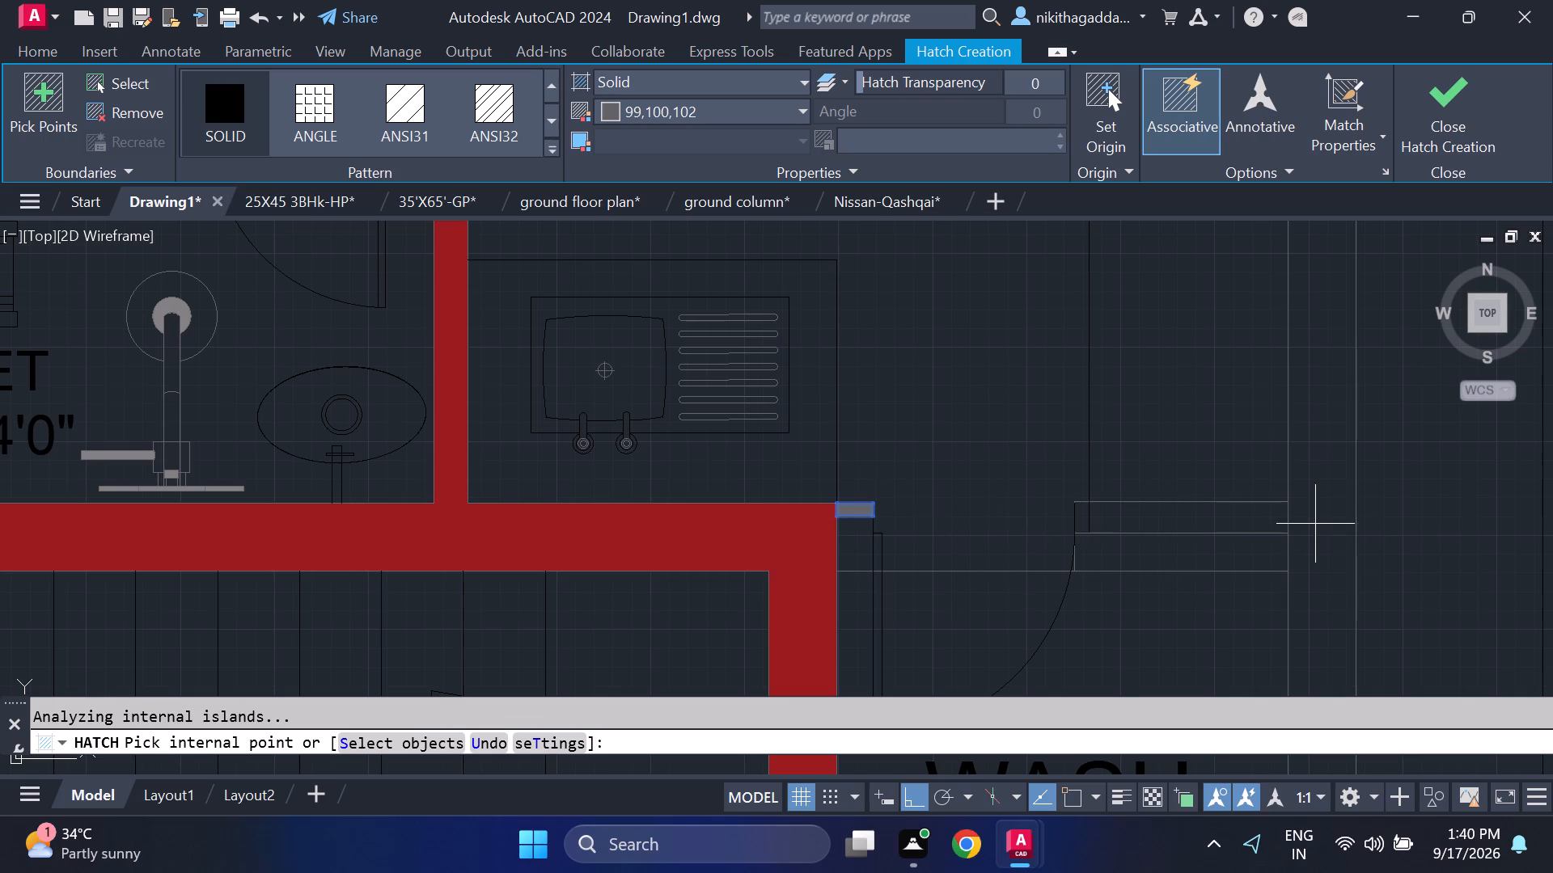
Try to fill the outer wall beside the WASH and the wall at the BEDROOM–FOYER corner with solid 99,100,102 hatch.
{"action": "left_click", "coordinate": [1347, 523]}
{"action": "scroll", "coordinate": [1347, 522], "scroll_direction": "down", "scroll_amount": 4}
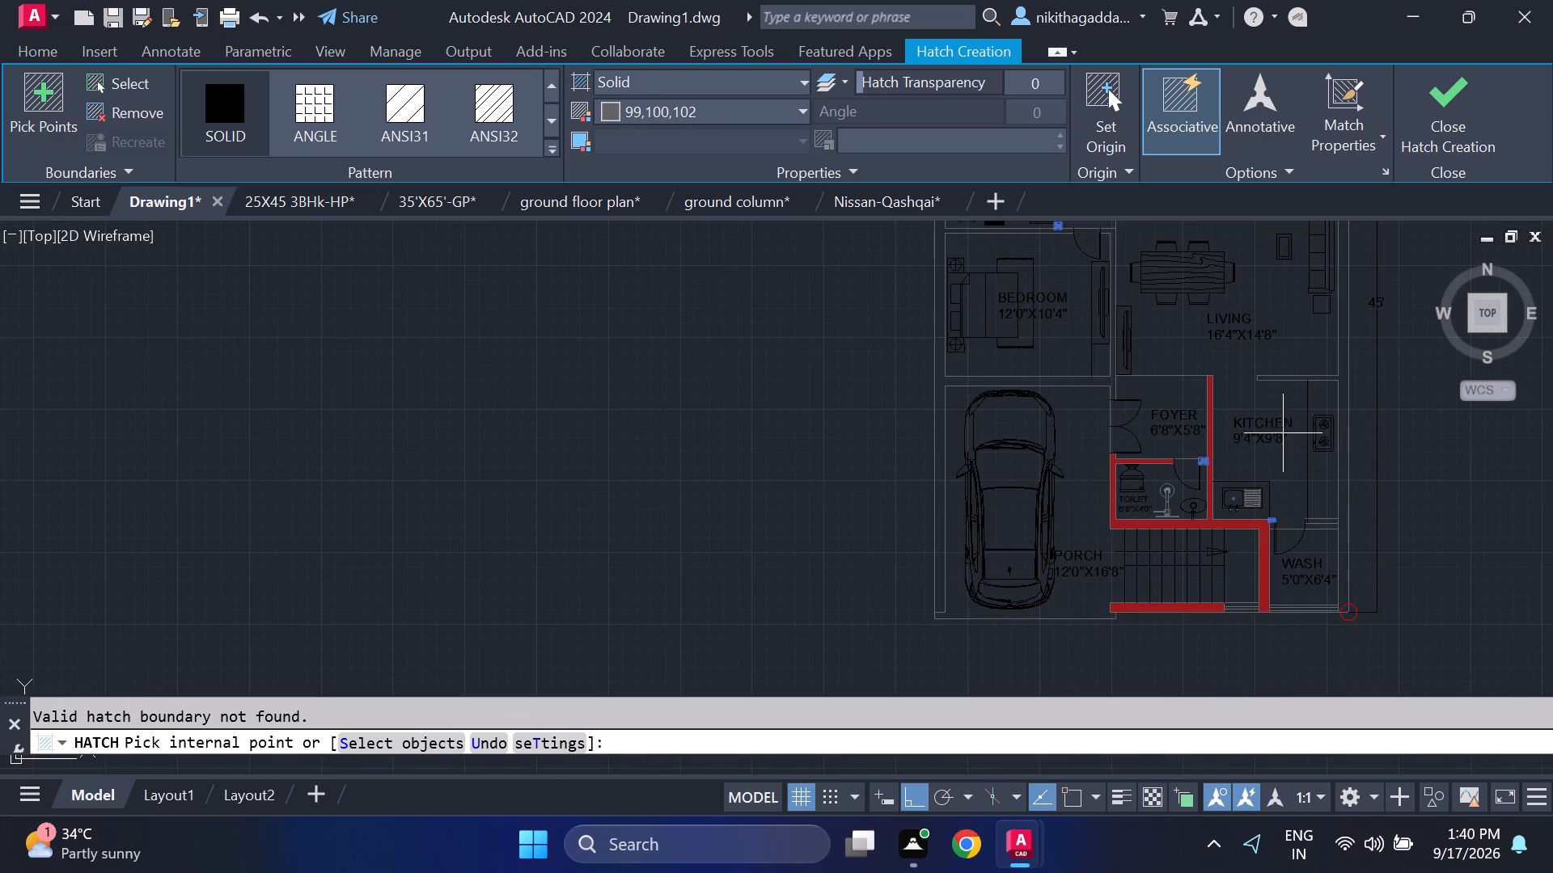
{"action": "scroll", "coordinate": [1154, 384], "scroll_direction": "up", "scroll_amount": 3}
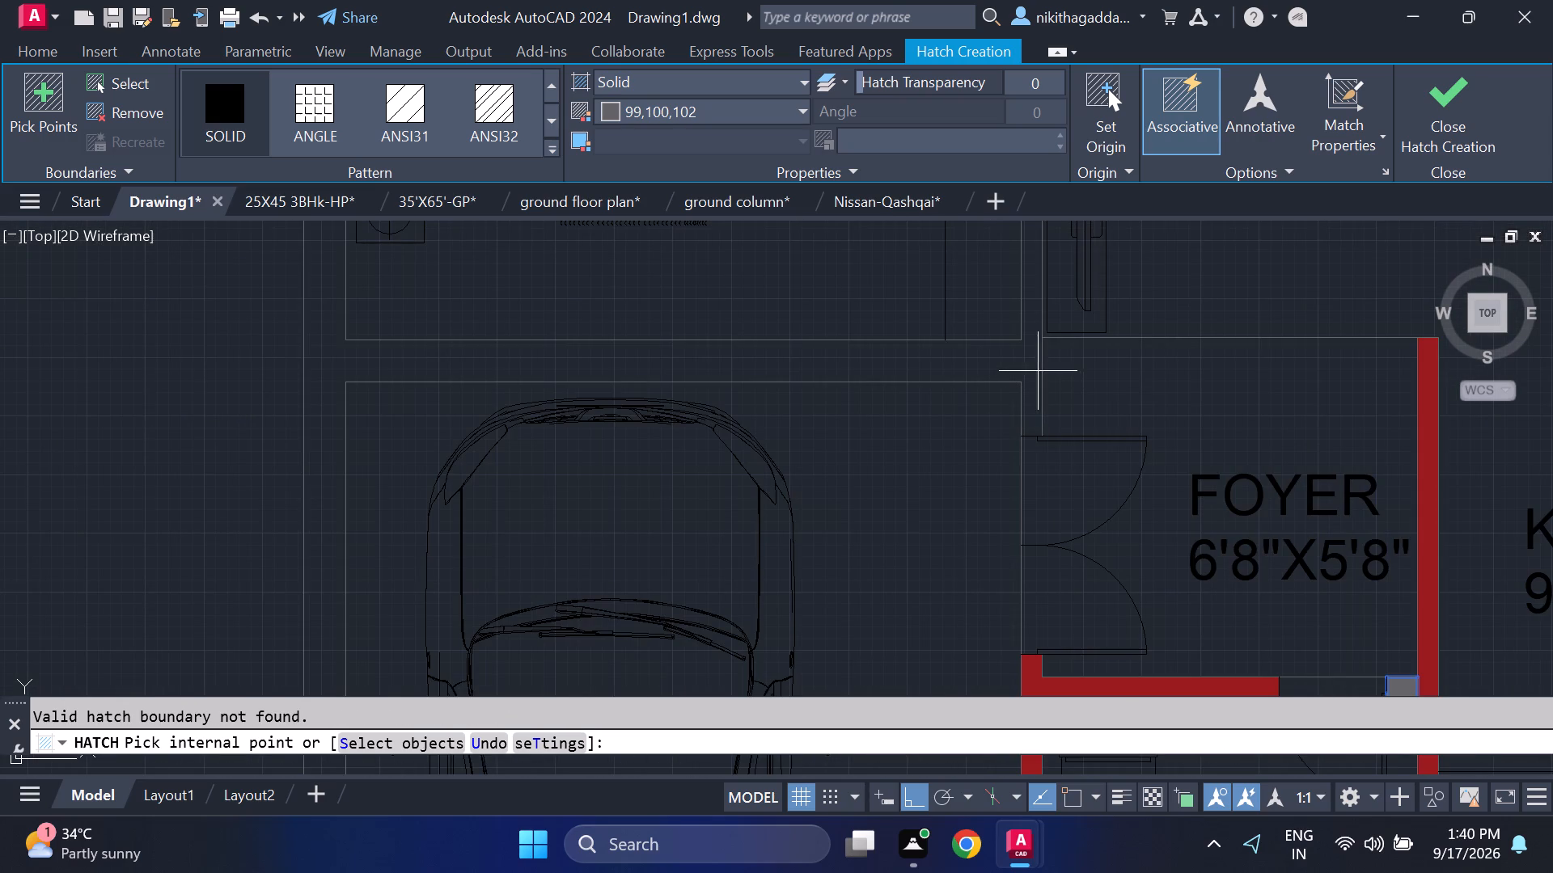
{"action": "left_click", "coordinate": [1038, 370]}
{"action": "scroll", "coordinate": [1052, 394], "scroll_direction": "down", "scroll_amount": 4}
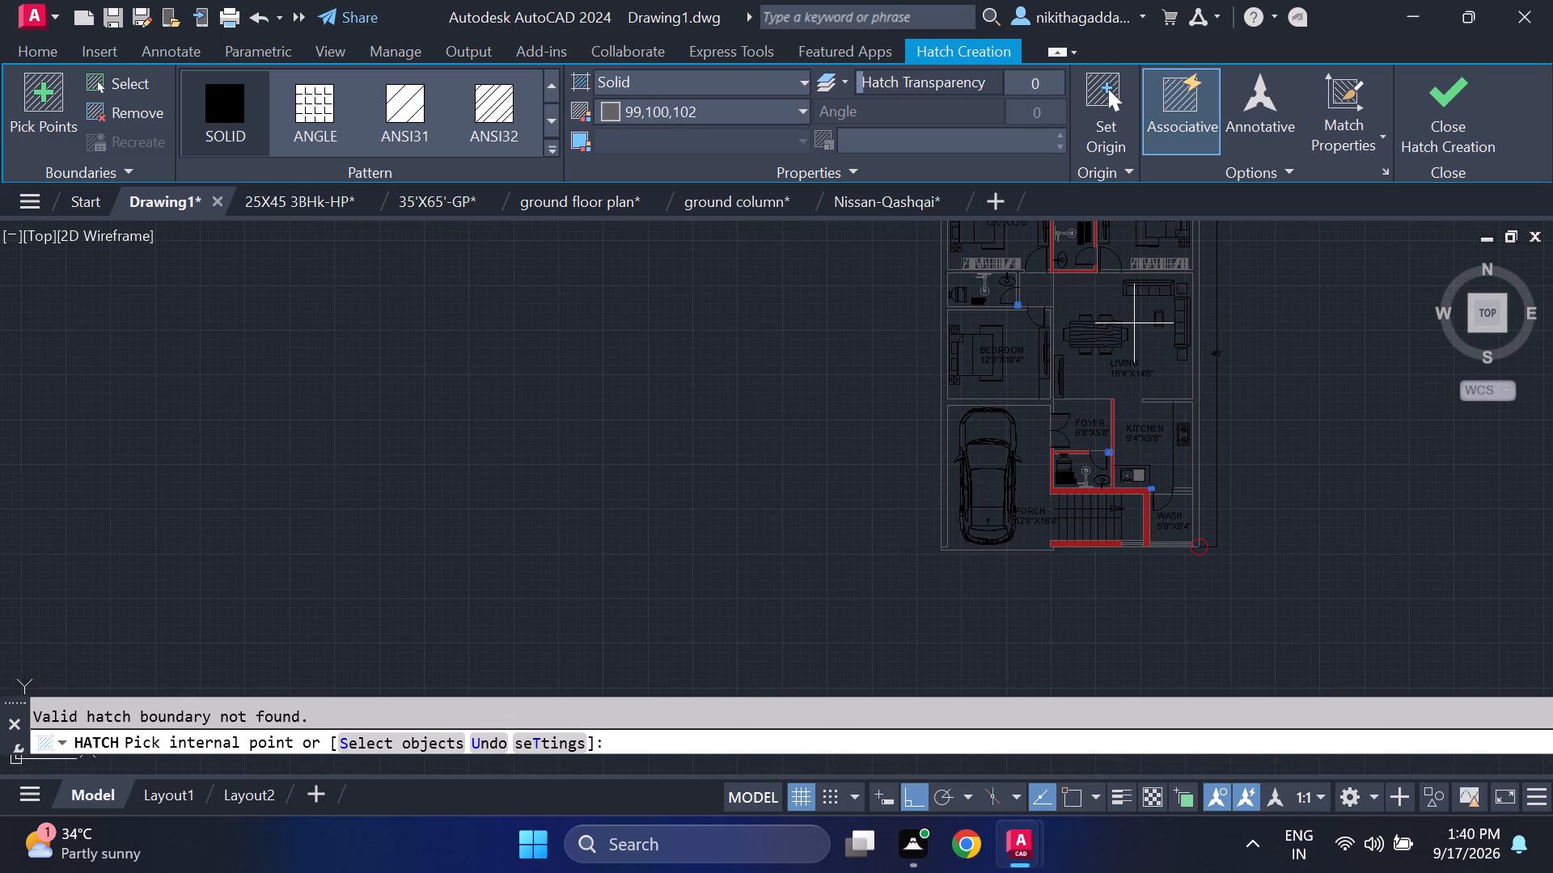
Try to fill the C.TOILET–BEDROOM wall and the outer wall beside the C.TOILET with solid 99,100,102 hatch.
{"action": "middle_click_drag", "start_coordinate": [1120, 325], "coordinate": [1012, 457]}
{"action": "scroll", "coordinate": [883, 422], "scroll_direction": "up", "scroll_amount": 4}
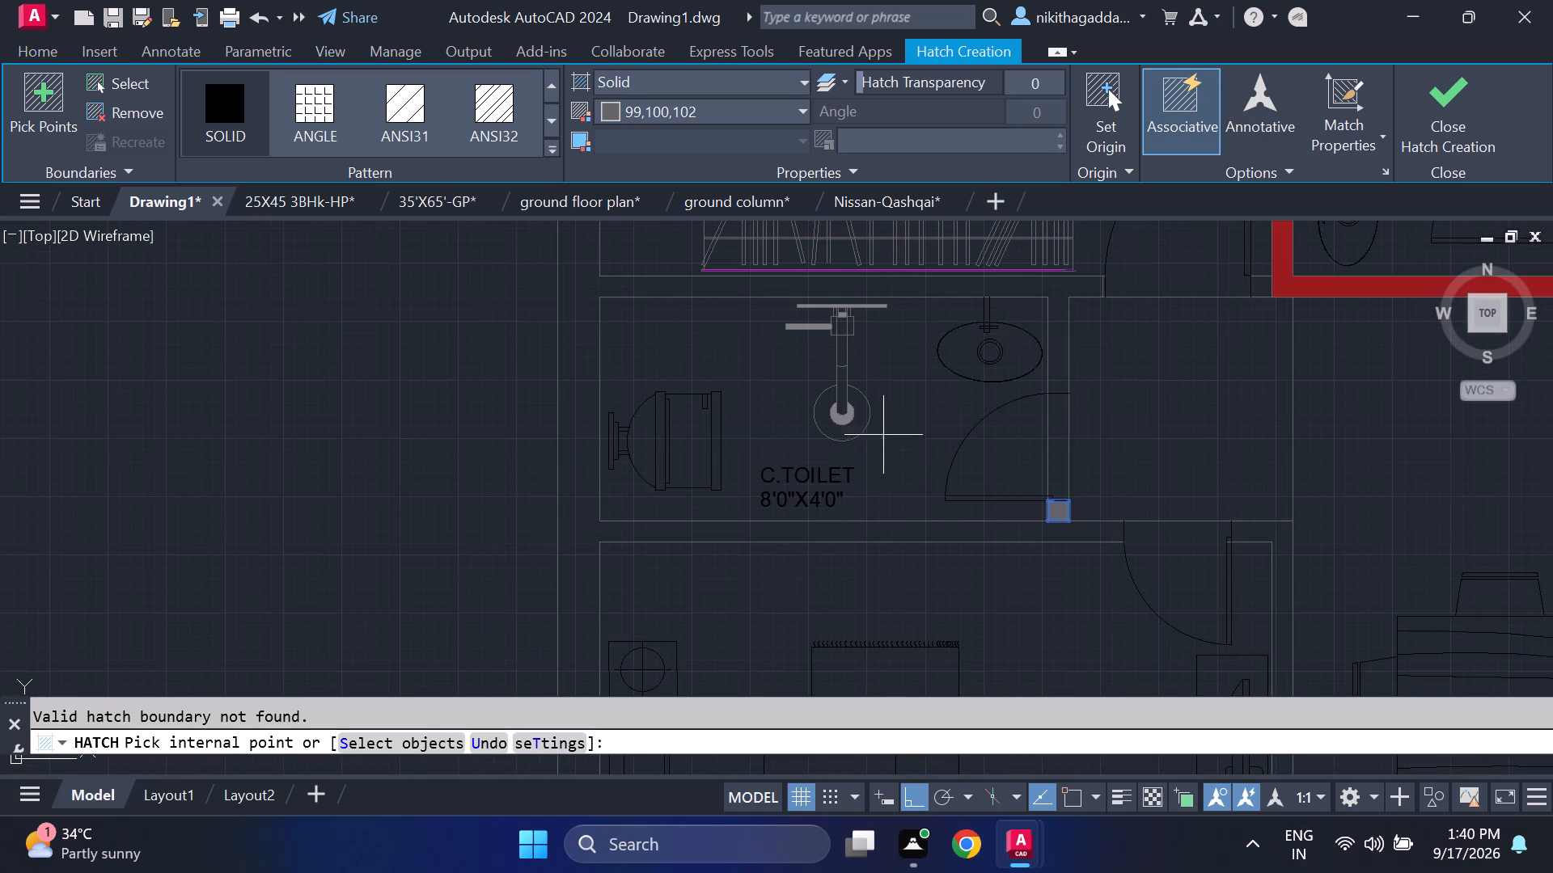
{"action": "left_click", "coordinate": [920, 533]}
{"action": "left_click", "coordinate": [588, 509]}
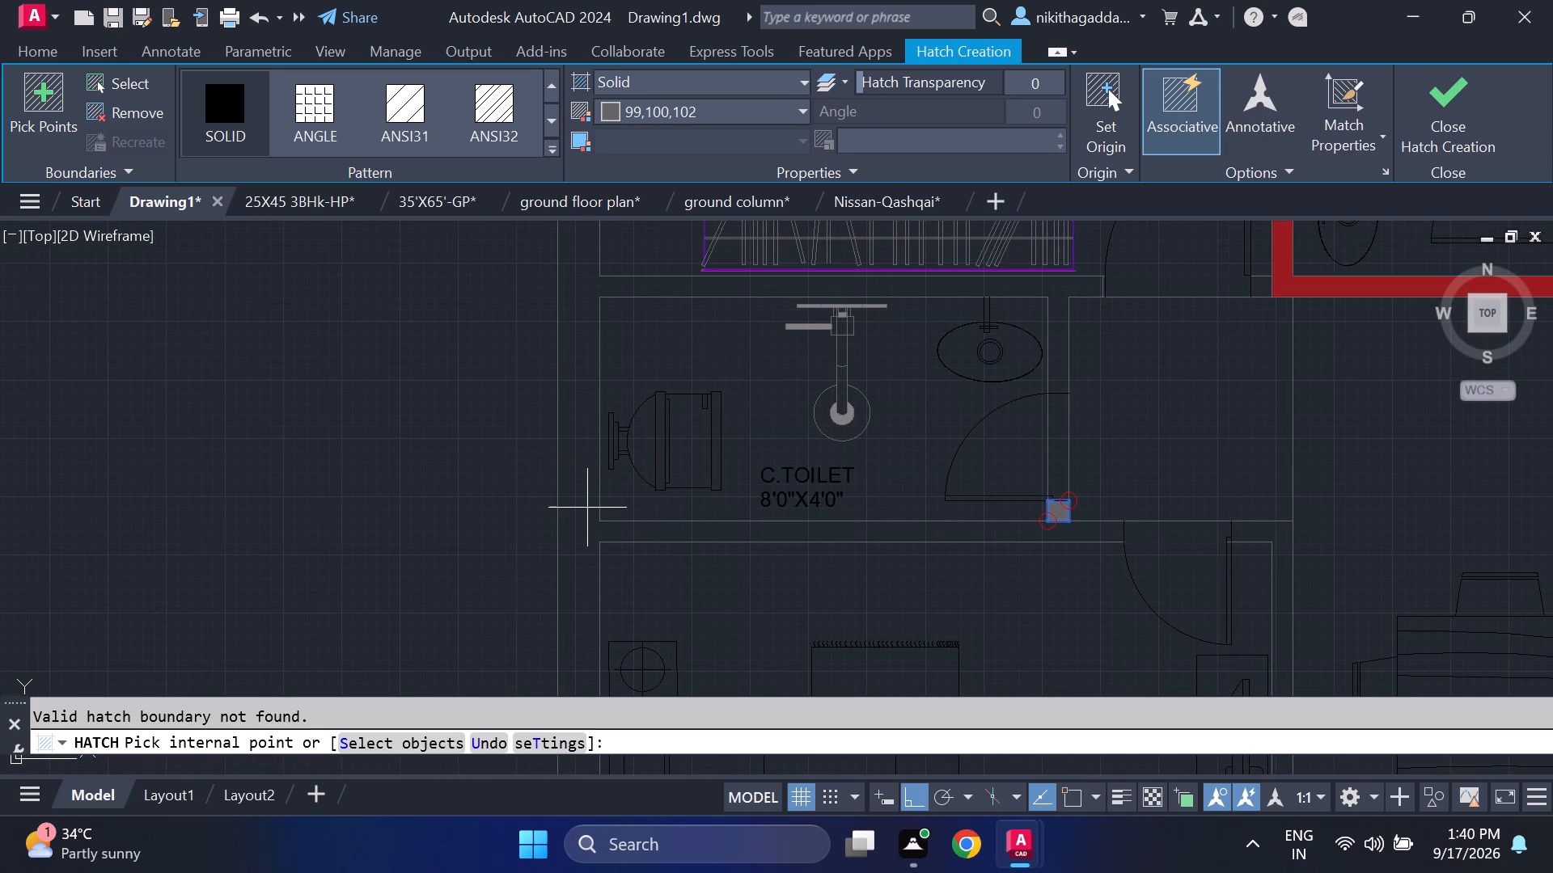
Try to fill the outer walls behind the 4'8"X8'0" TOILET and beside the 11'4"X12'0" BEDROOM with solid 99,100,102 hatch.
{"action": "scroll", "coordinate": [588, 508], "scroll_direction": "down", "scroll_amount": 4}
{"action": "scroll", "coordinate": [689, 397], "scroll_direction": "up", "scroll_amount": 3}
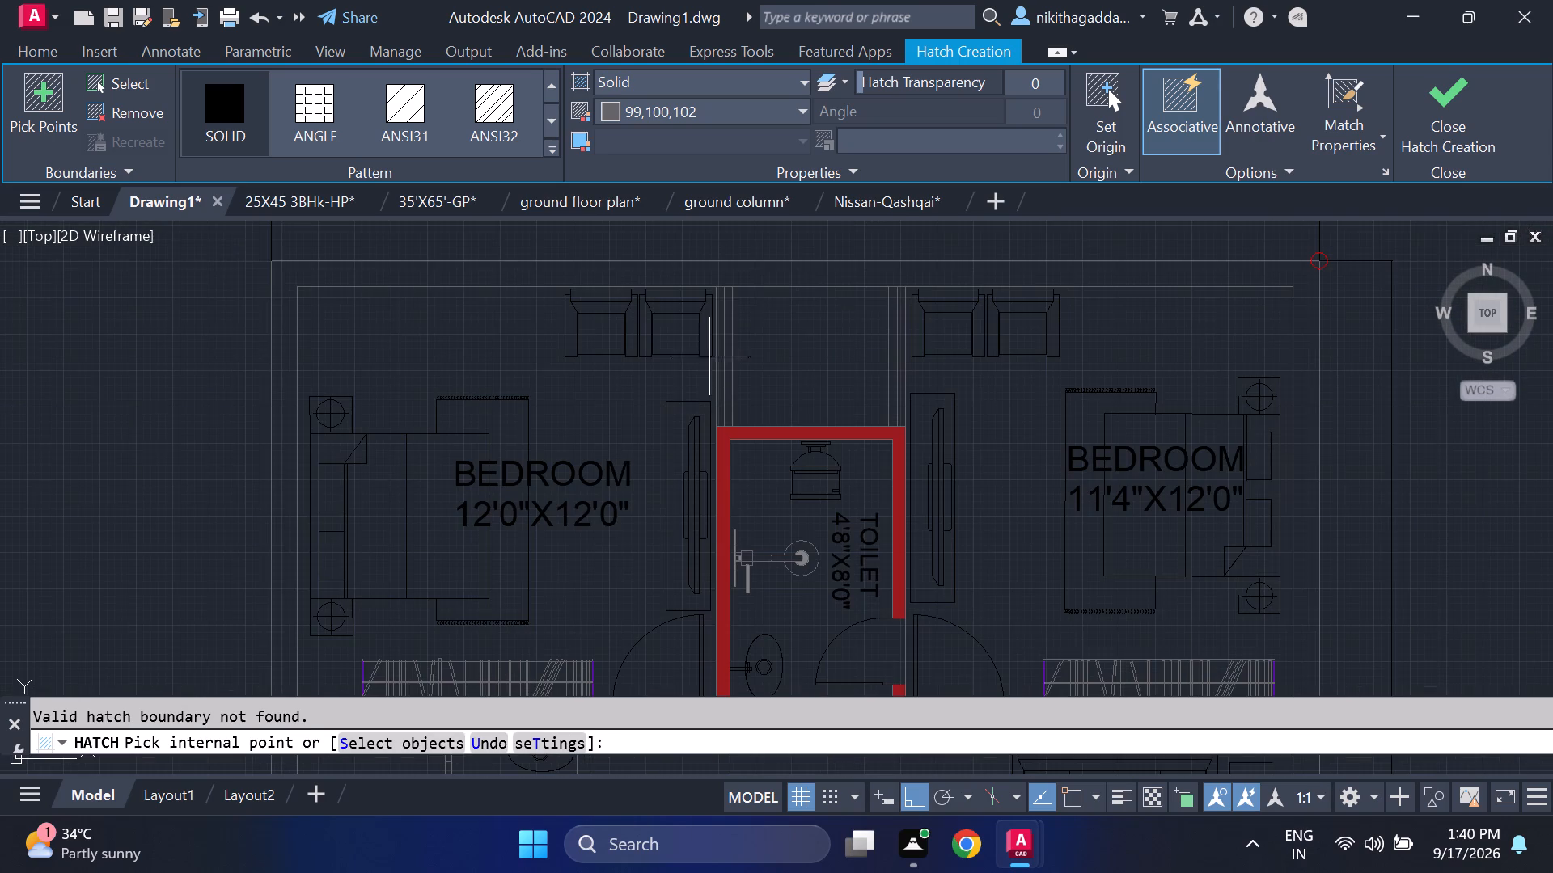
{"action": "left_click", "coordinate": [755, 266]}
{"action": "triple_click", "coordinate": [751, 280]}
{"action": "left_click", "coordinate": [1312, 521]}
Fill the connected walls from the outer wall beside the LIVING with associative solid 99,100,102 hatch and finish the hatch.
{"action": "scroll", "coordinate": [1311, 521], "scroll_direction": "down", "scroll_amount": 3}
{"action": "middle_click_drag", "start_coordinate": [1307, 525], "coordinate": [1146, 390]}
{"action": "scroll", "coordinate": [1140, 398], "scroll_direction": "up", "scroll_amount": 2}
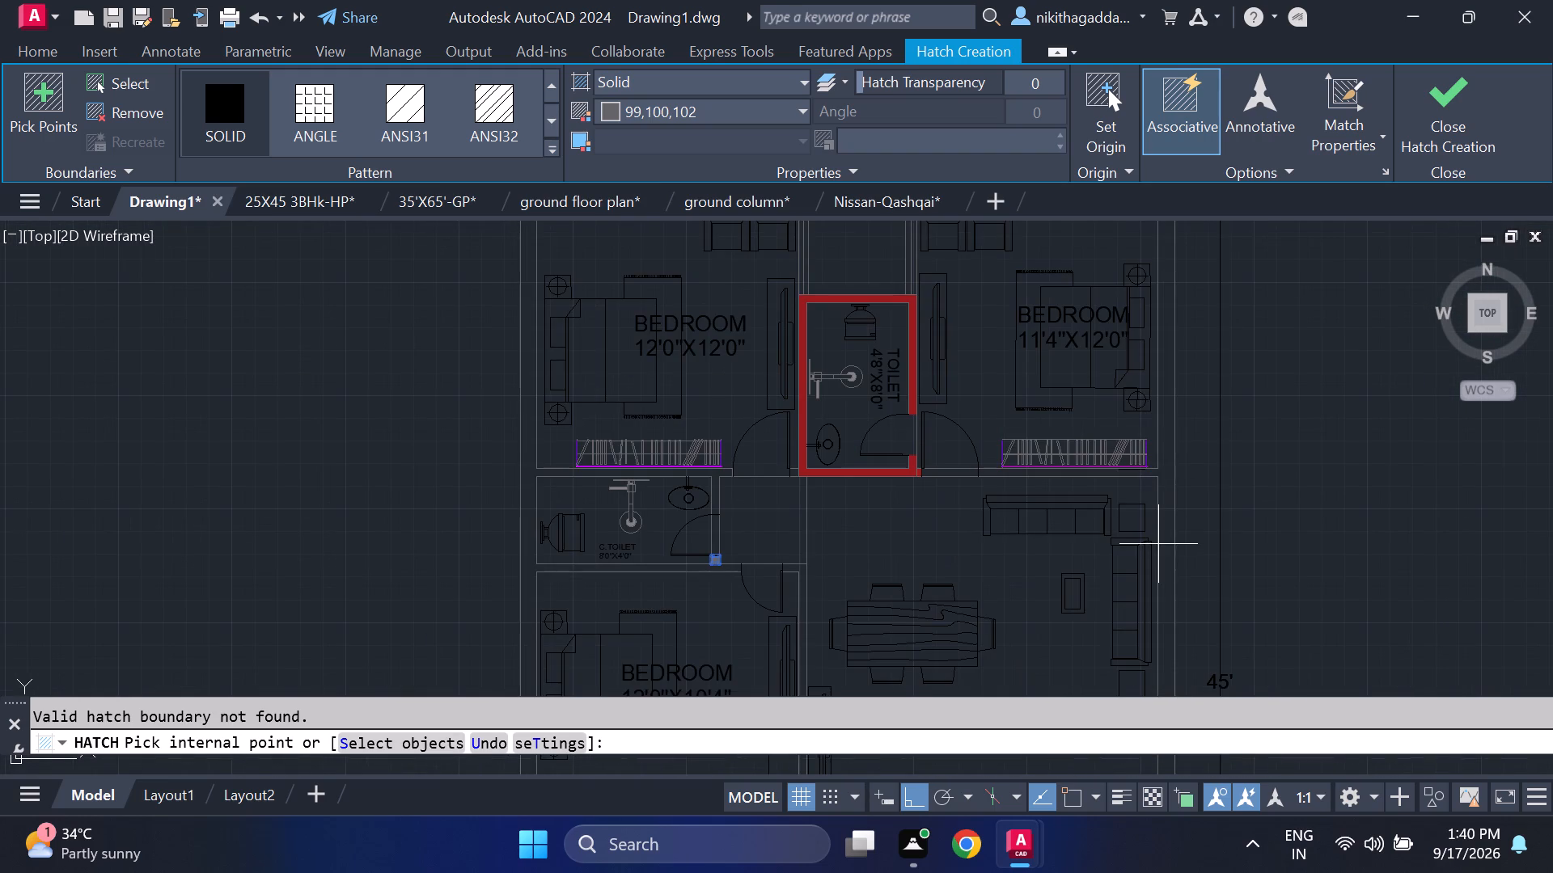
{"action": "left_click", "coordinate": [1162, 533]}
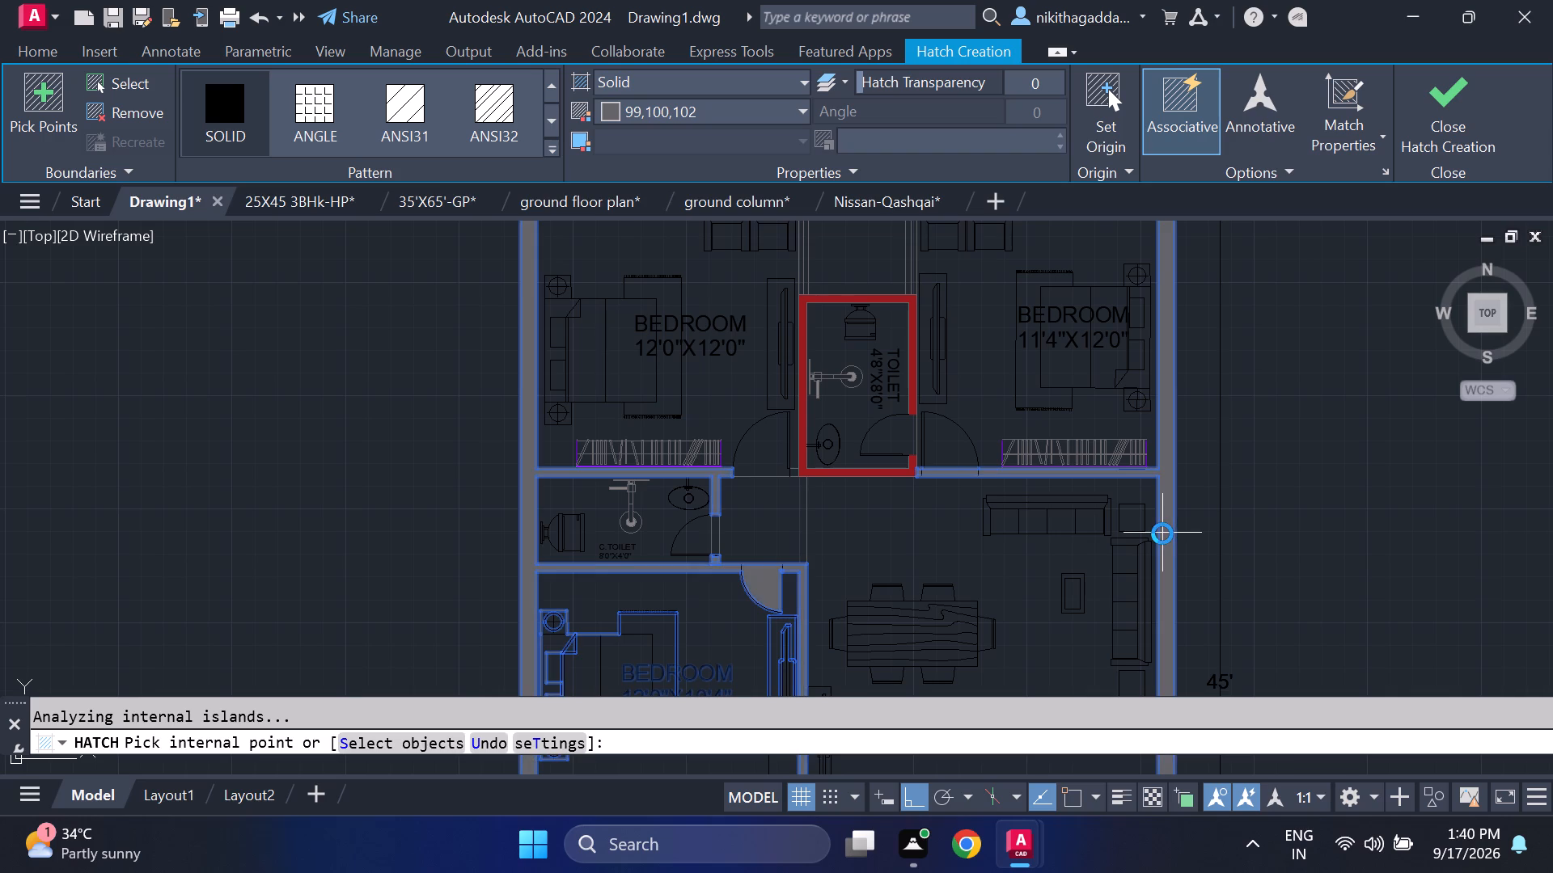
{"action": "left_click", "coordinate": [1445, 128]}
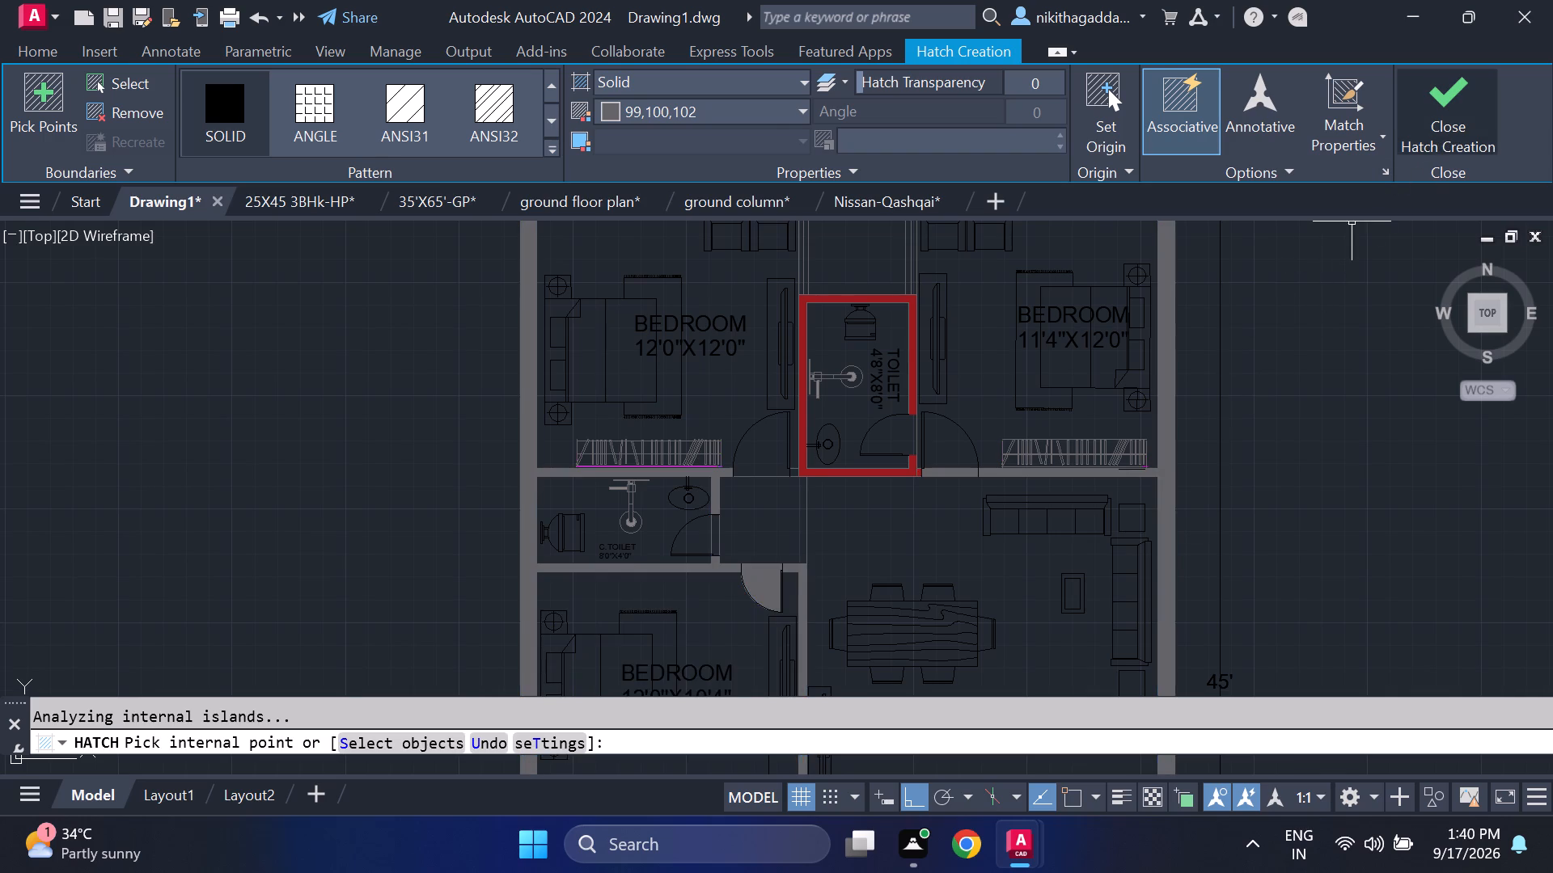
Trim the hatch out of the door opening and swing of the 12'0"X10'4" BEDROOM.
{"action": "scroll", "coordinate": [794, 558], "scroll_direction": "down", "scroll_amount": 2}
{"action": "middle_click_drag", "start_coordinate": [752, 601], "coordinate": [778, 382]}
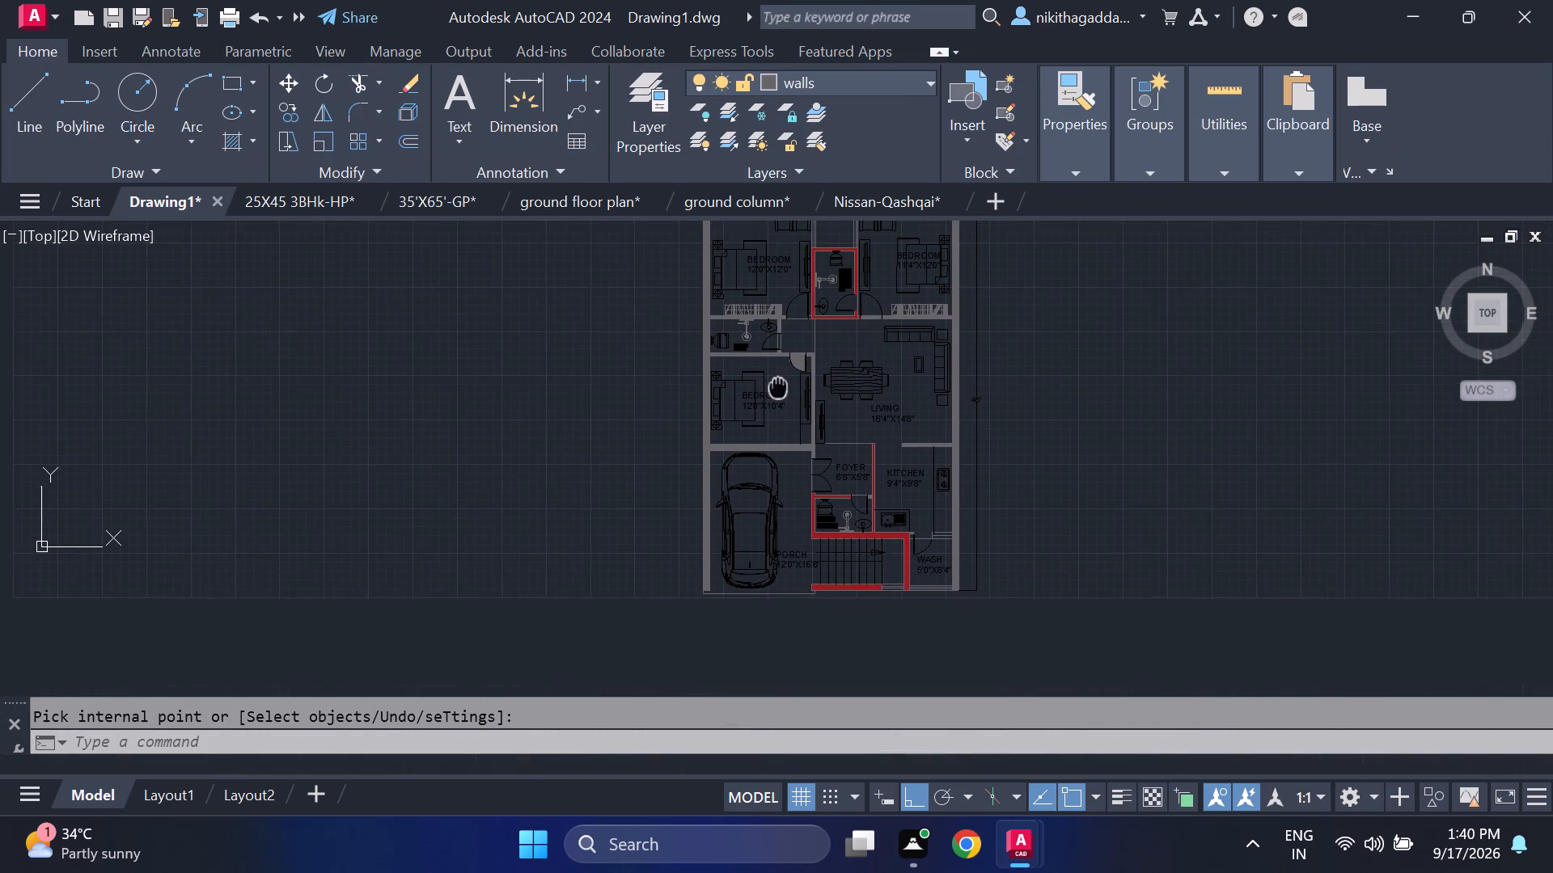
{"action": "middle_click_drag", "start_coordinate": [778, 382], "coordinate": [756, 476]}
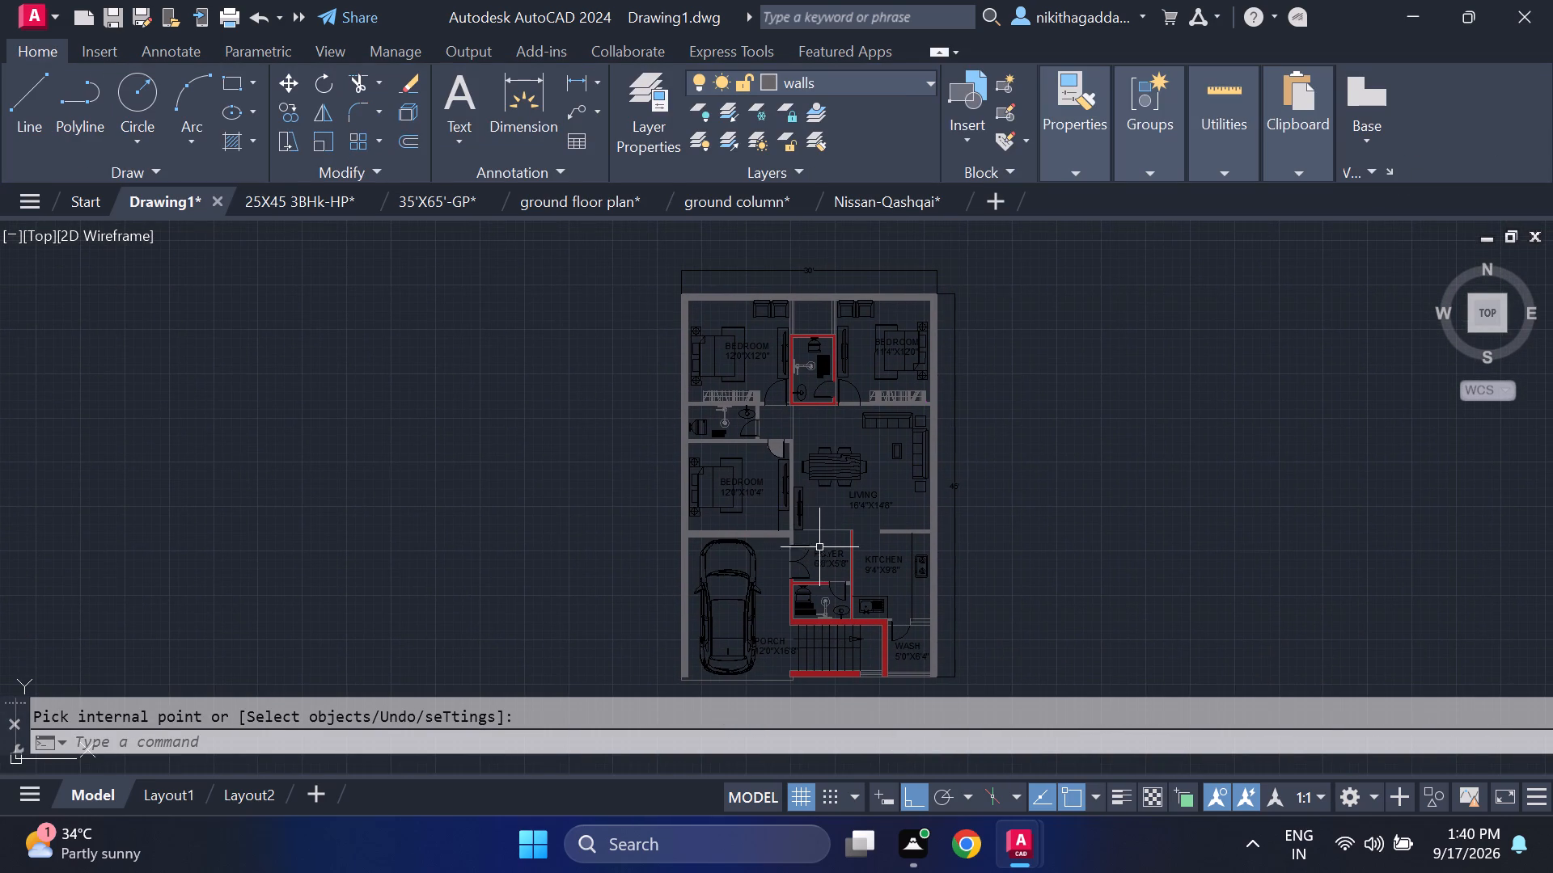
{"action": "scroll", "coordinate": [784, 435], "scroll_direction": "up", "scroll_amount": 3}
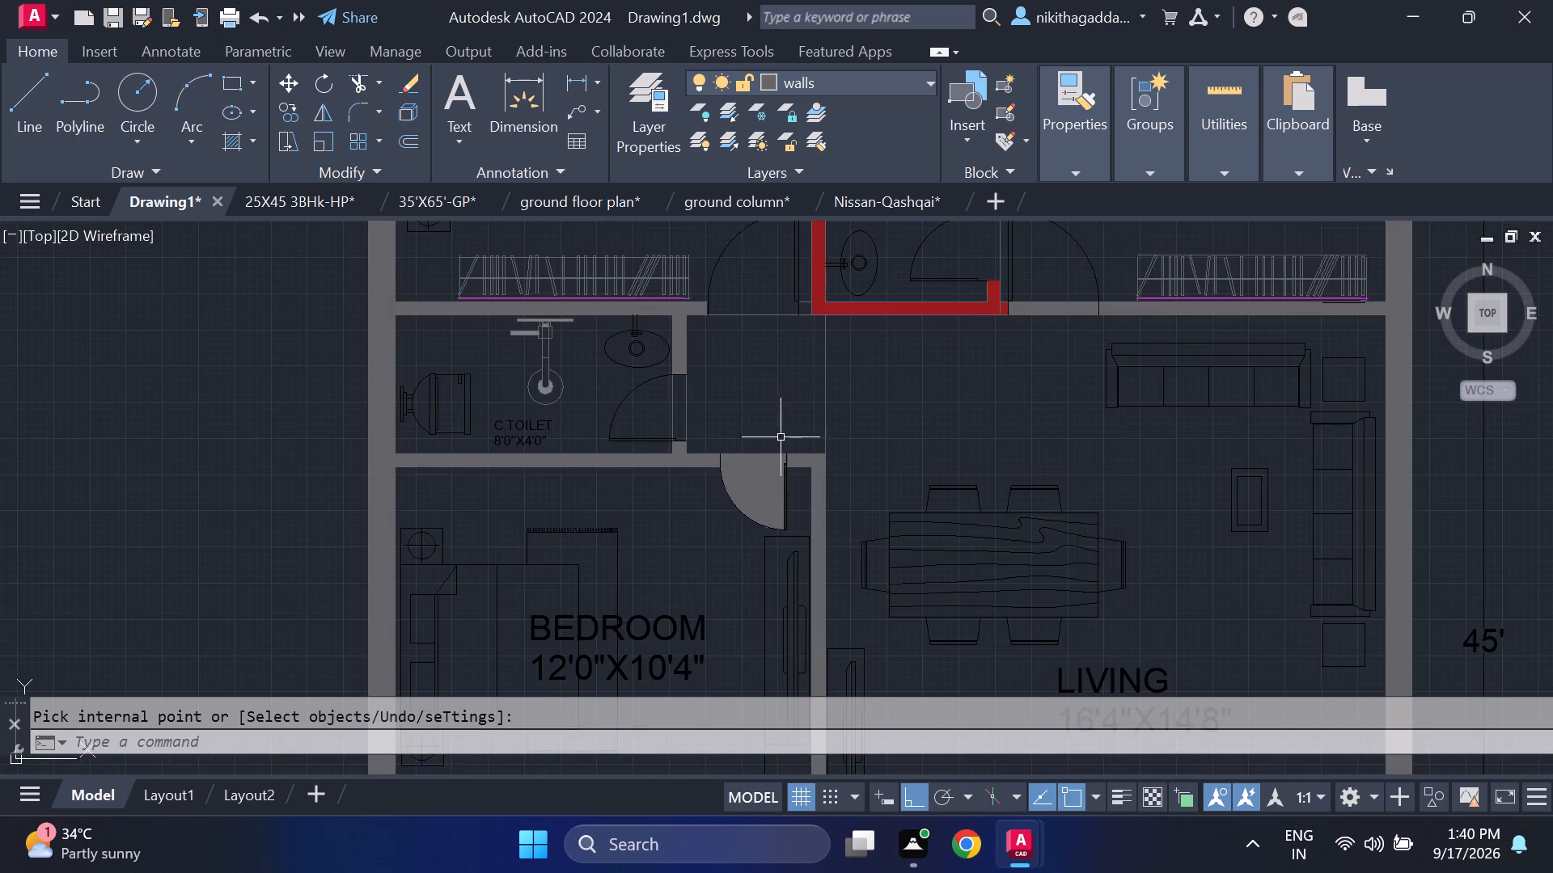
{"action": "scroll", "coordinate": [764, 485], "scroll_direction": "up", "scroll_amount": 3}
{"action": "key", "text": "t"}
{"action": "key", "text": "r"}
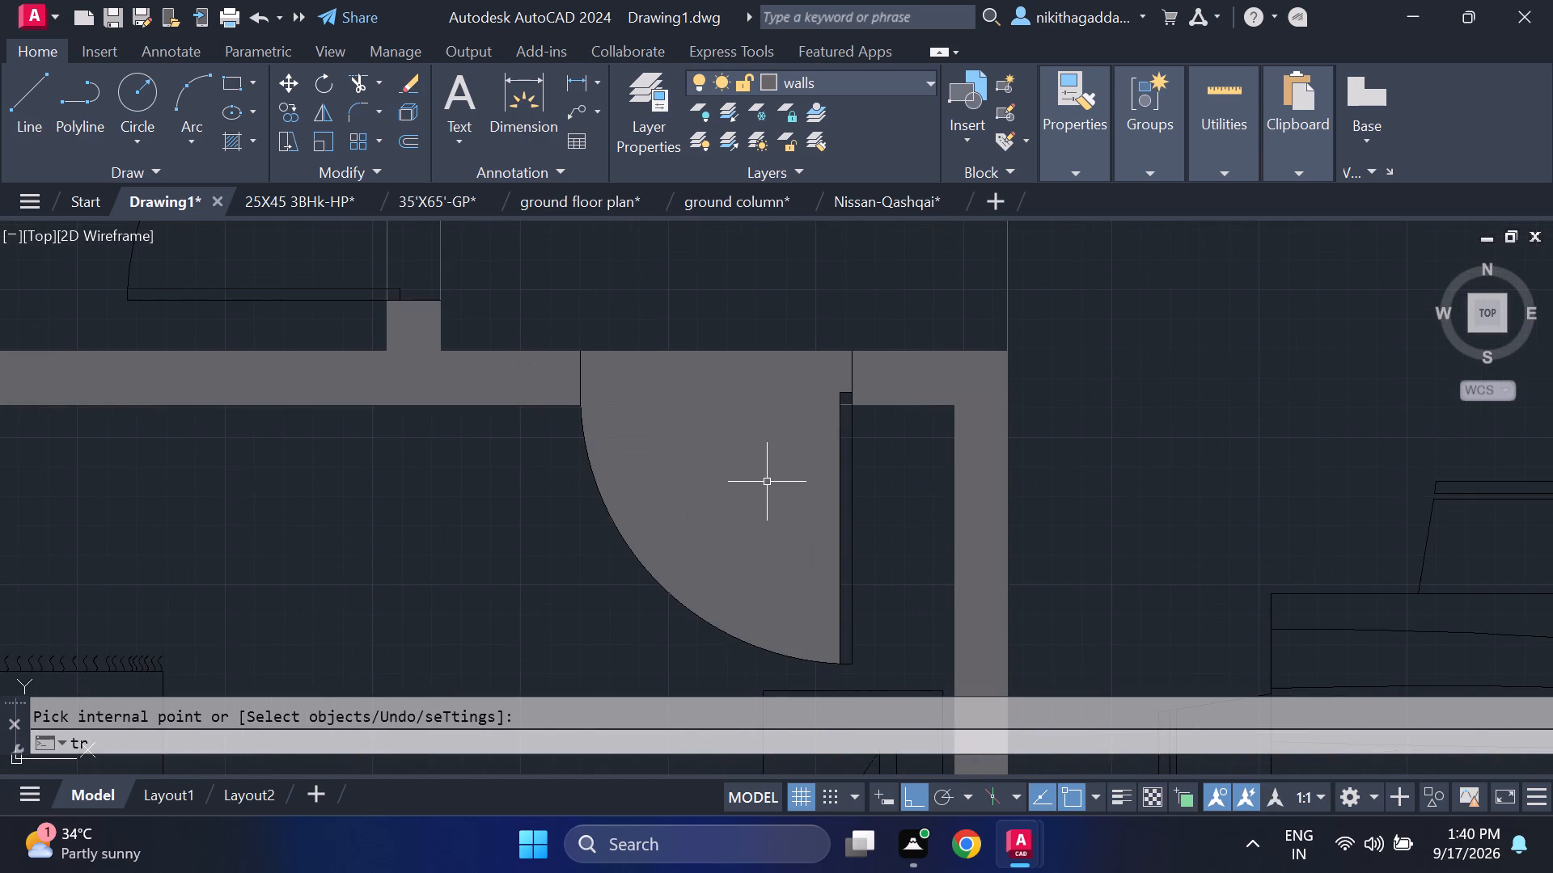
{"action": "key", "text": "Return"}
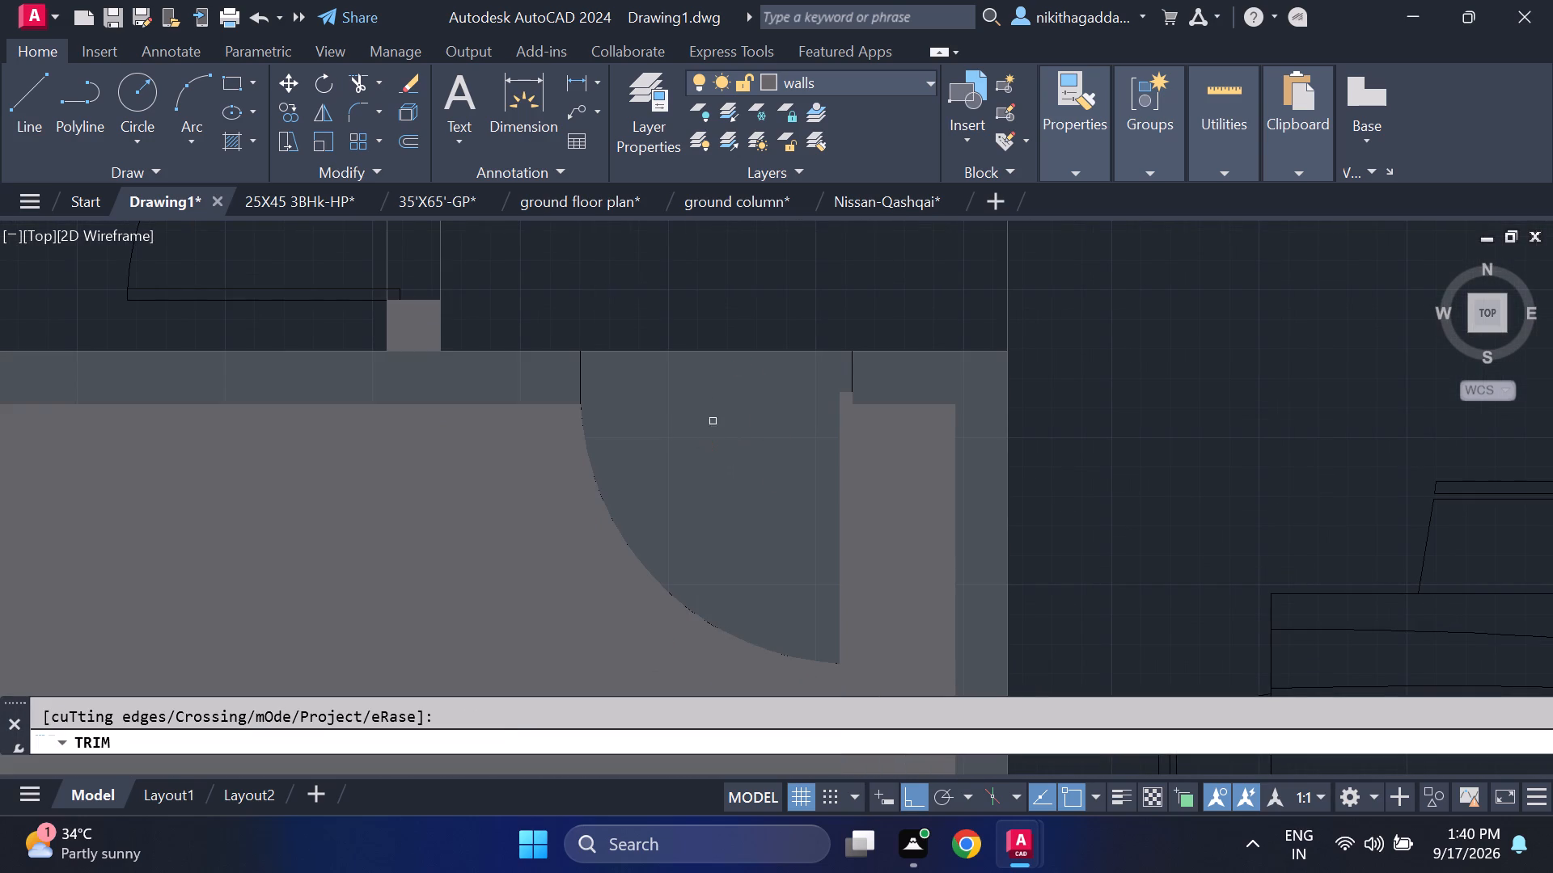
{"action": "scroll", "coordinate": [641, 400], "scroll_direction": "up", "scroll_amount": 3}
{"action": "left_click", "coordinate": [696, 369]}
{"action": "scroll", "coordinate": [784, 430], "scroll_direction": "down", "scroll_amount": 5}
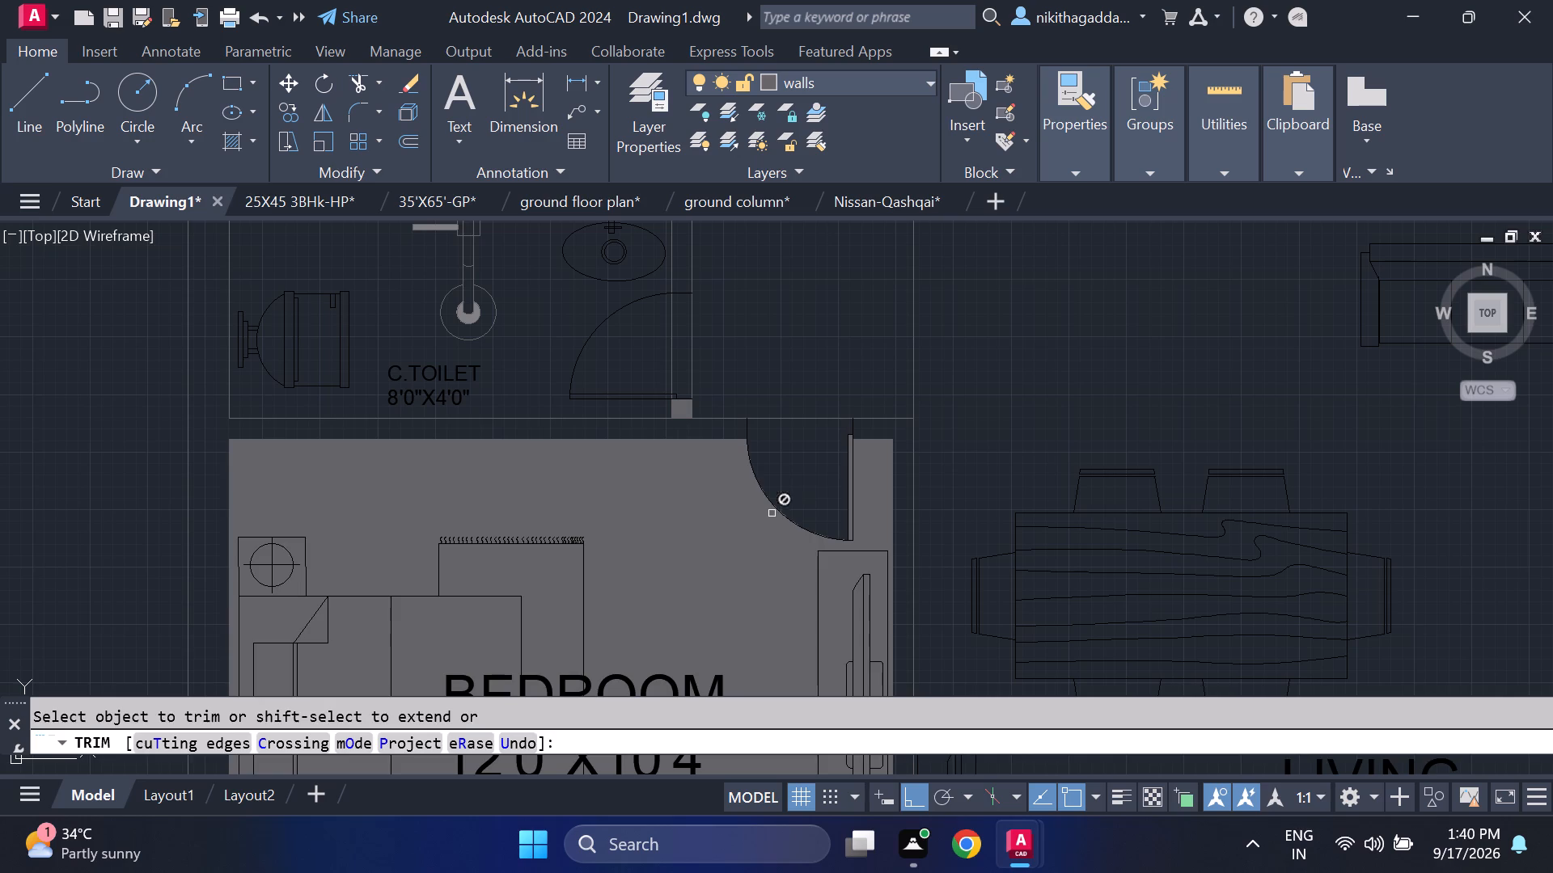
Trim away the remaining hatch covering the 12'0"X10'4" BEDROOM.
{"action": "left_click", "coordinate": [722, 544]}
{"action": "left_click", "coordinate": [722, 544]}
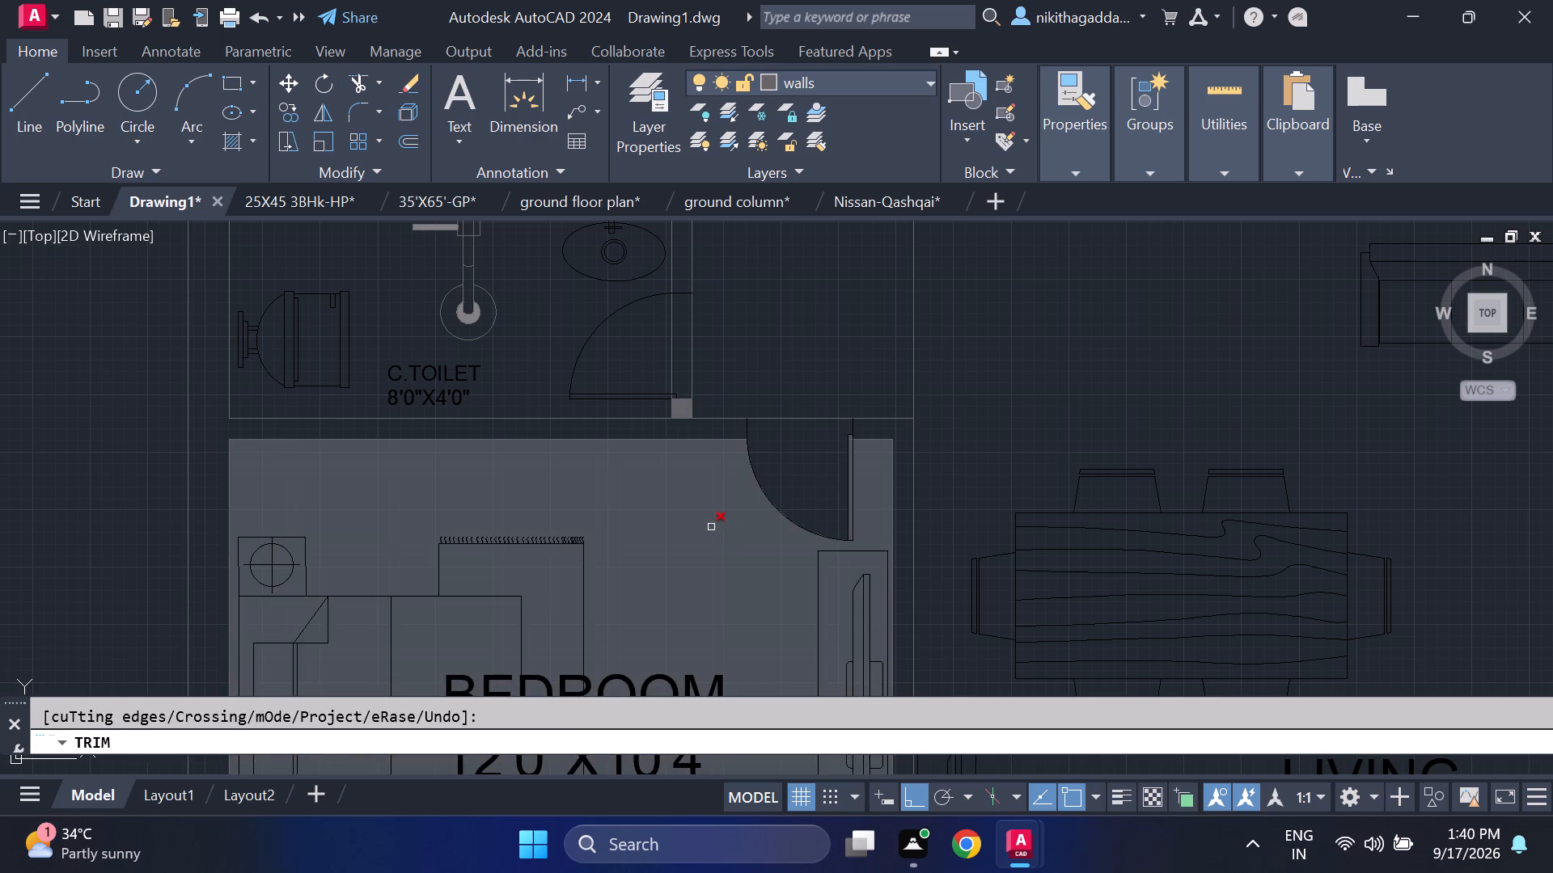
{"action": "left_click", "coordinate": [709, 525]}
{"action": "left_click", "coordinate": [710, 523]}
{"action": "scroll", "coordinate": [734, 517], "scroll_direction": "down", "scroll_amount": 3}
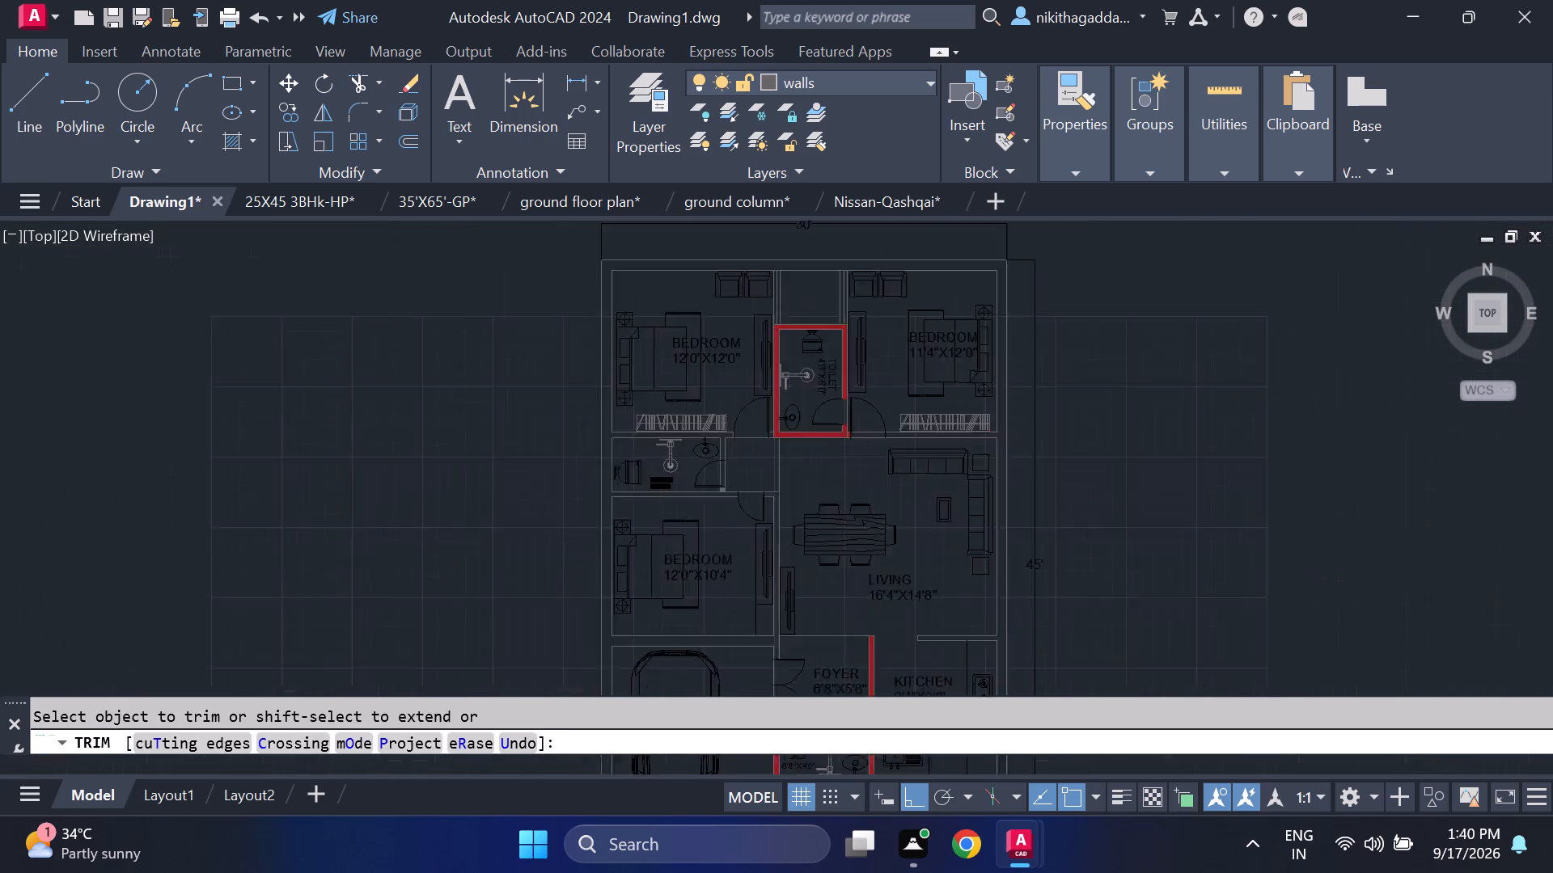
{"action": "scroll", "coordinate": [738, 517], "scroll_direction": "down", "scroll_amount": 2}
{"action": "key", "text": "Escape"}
Start a new hatch with the associative option turned off.
{"action": "type", "text": "hatch"}
{"action": "key", "text": "Return"}
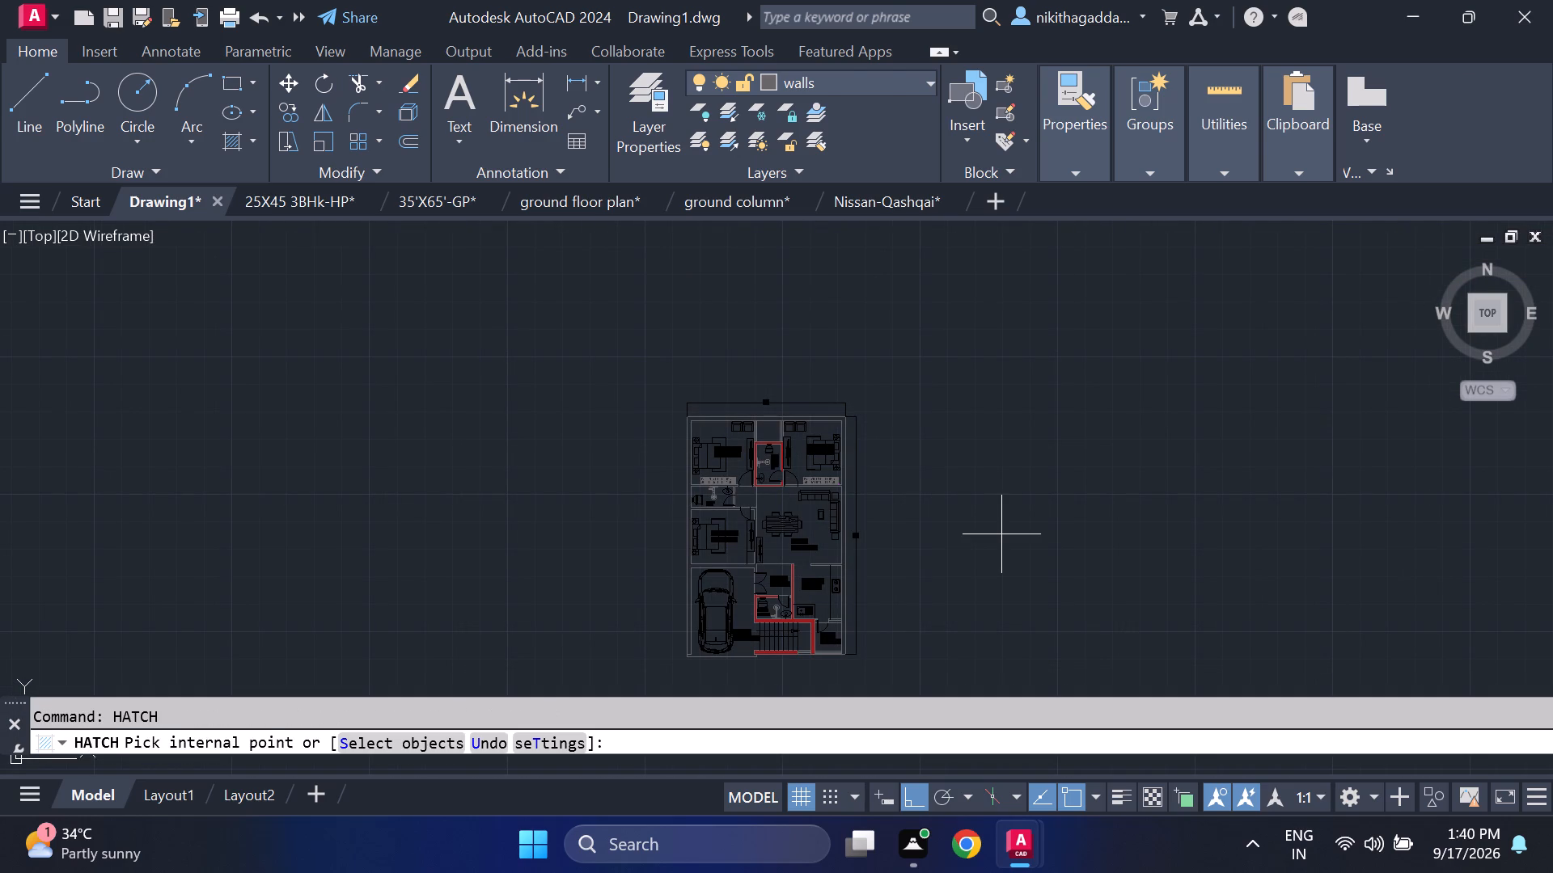
{"action": "left_click", "coordinate": [1195, 112]}
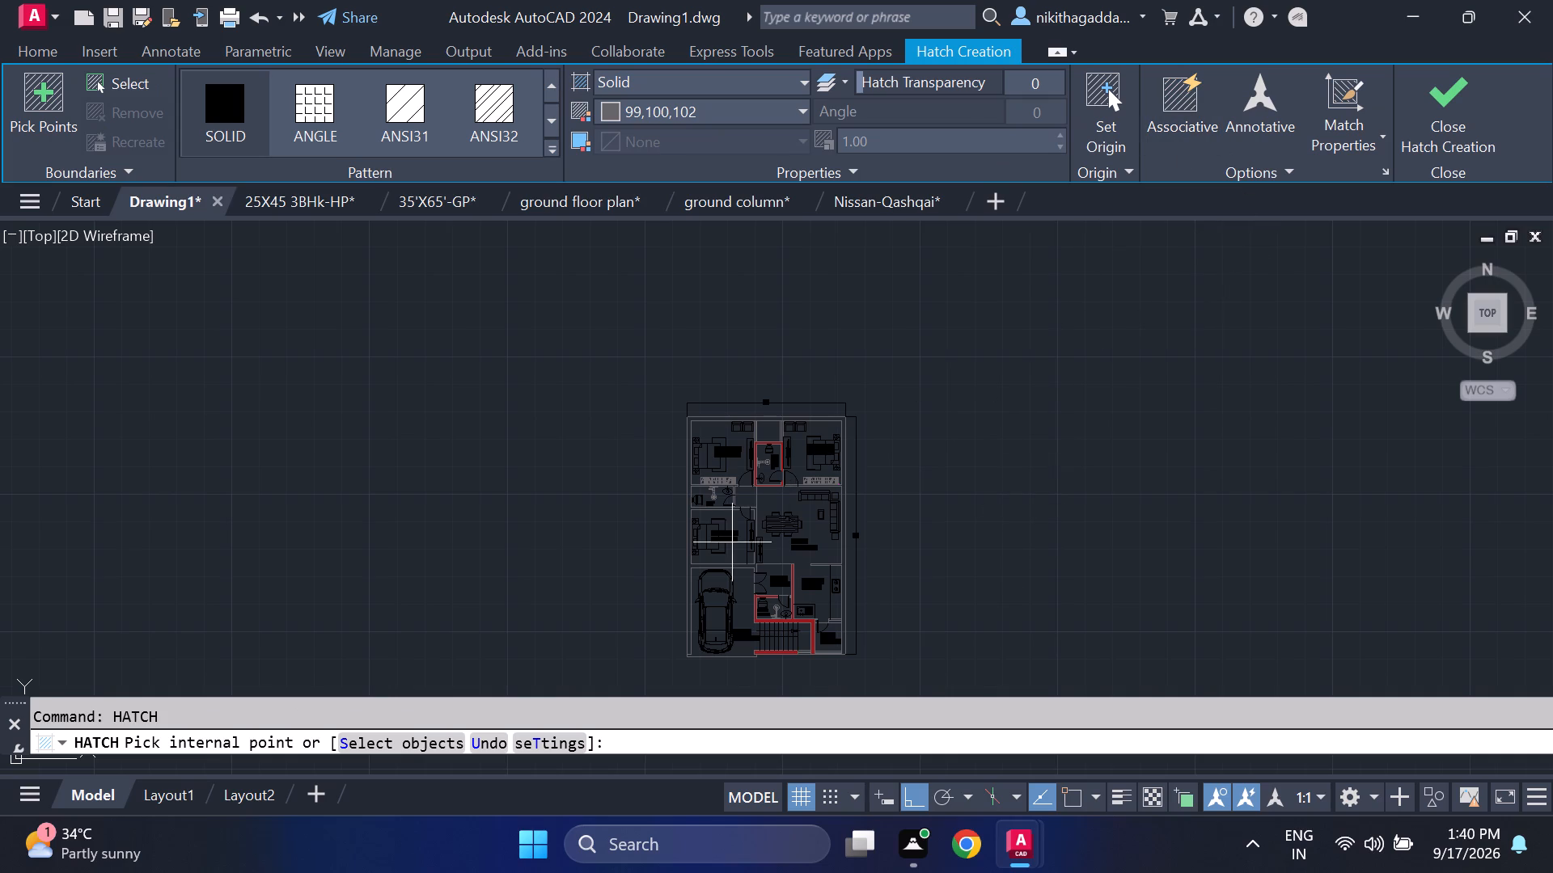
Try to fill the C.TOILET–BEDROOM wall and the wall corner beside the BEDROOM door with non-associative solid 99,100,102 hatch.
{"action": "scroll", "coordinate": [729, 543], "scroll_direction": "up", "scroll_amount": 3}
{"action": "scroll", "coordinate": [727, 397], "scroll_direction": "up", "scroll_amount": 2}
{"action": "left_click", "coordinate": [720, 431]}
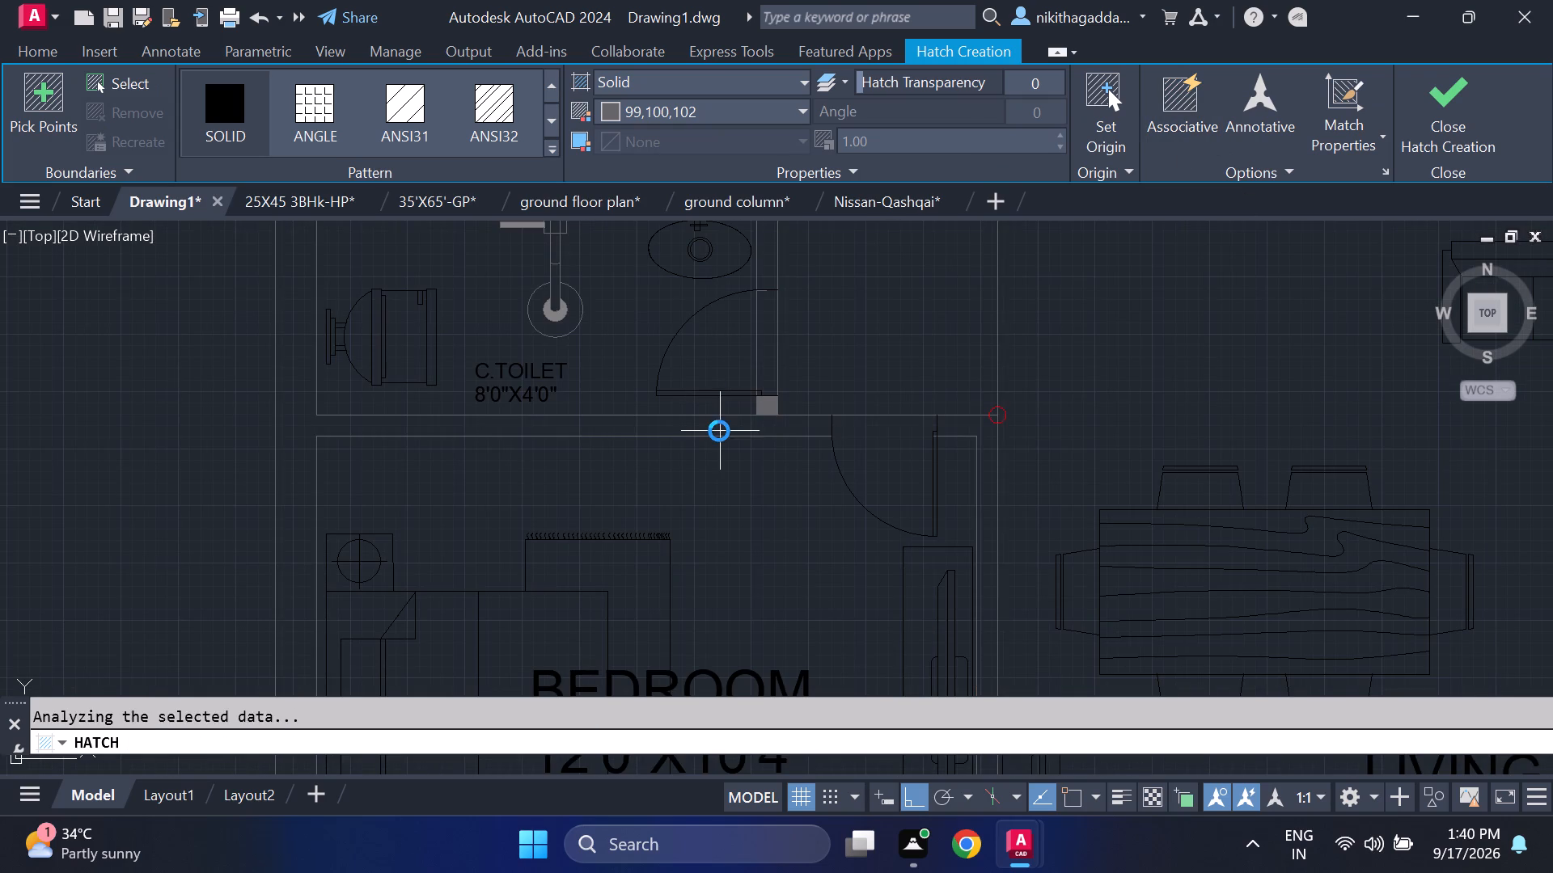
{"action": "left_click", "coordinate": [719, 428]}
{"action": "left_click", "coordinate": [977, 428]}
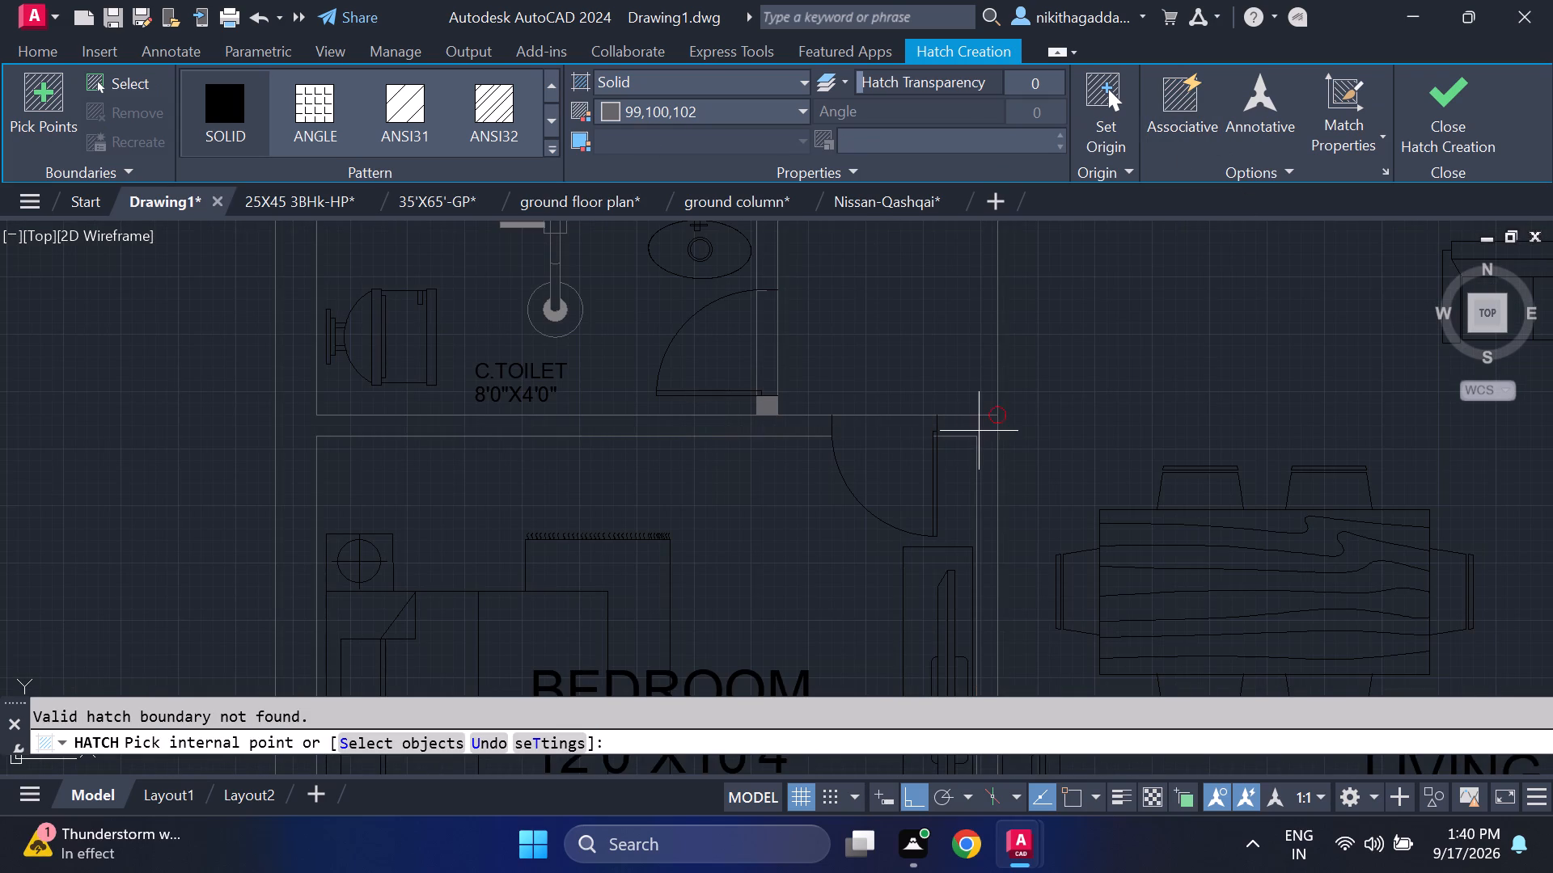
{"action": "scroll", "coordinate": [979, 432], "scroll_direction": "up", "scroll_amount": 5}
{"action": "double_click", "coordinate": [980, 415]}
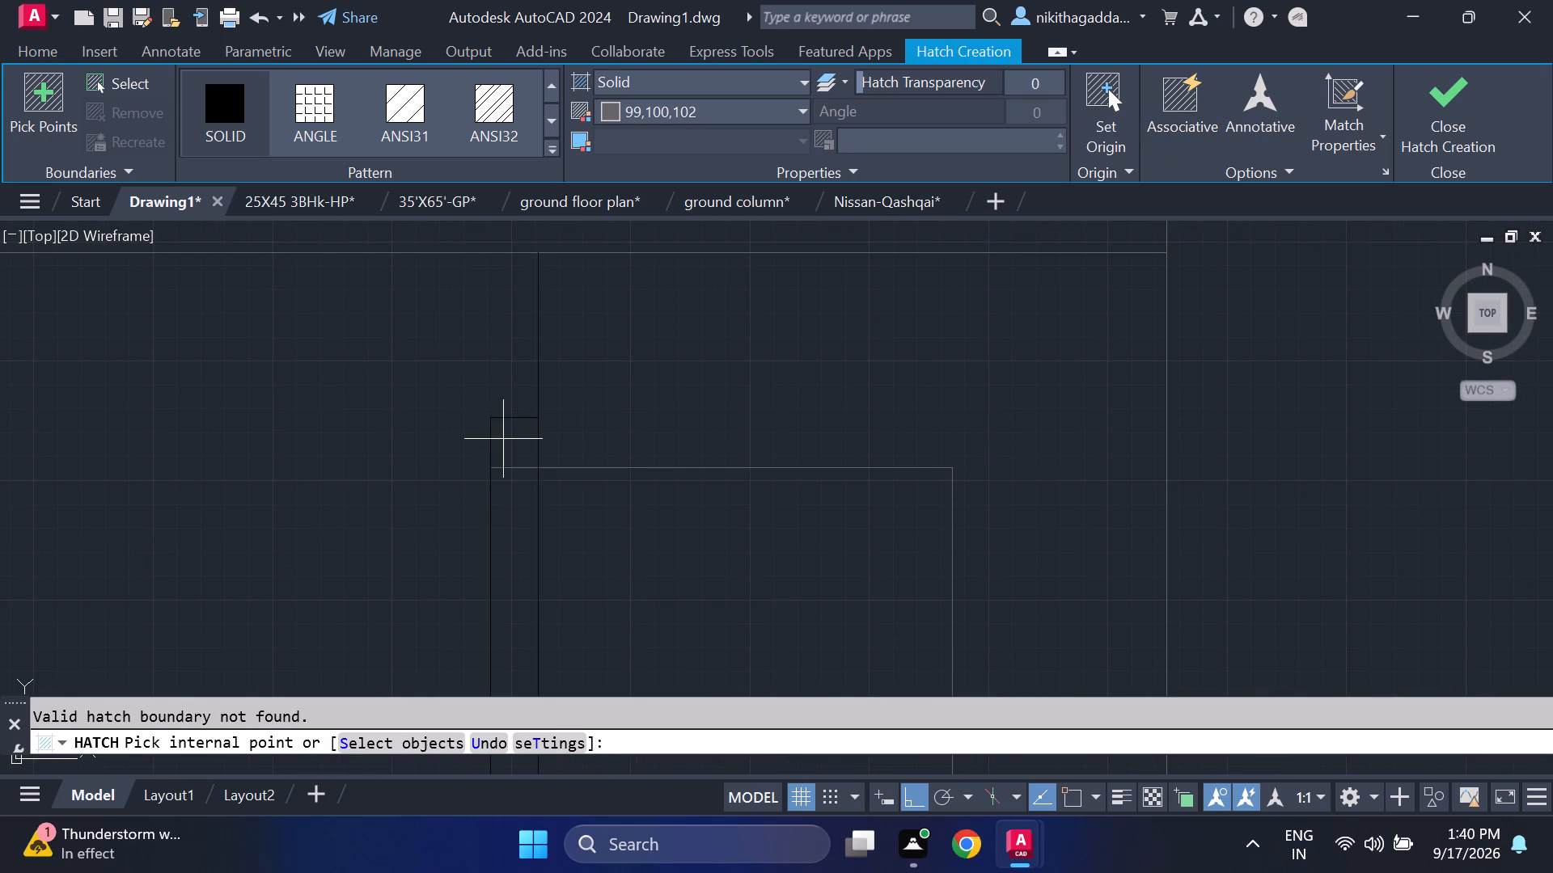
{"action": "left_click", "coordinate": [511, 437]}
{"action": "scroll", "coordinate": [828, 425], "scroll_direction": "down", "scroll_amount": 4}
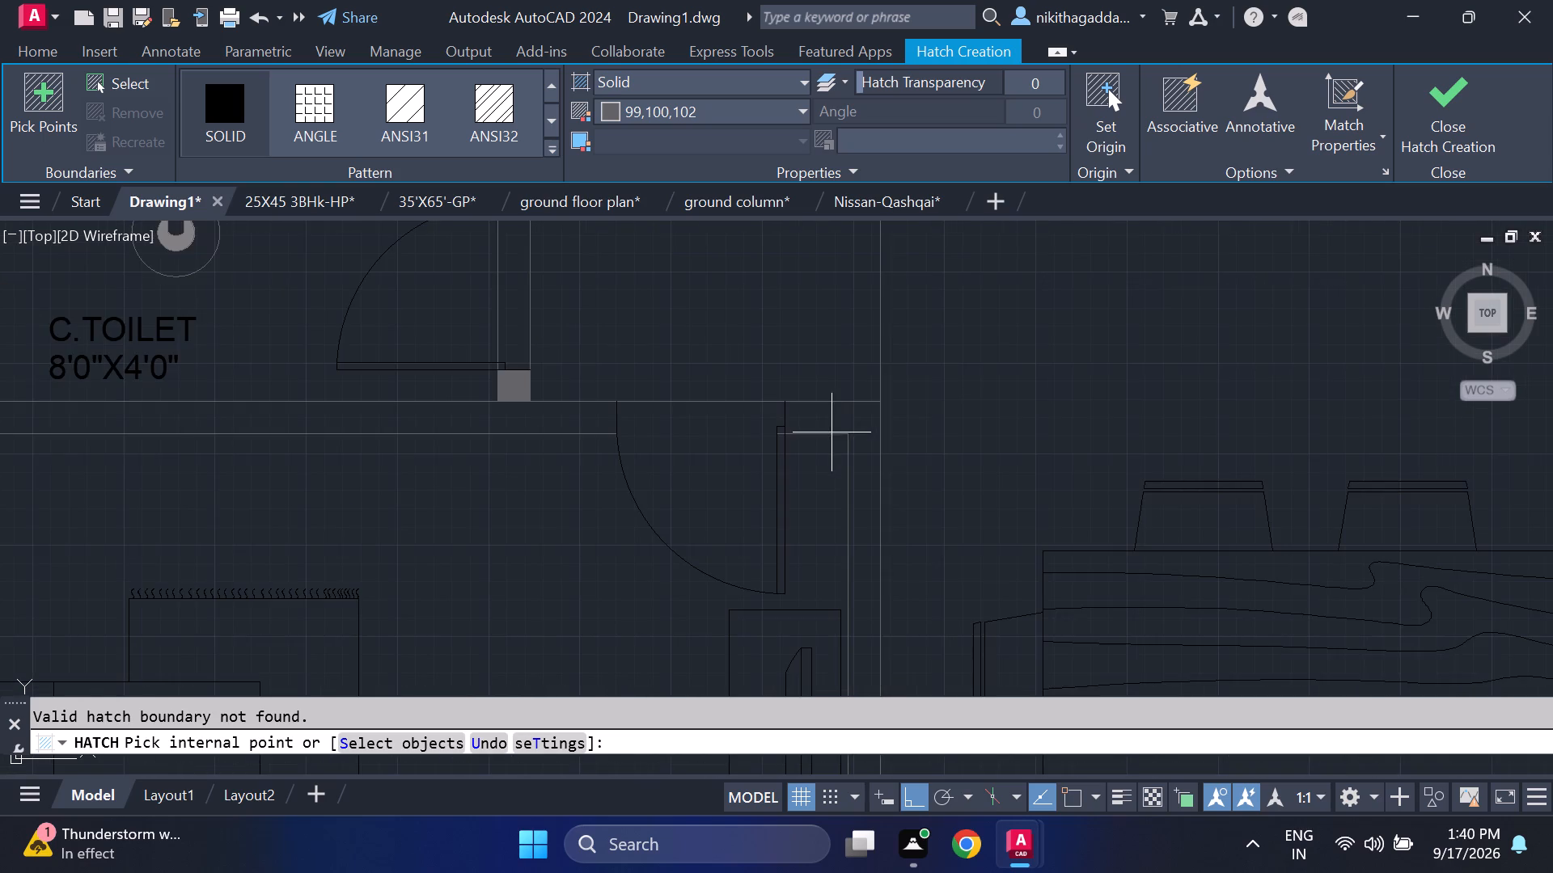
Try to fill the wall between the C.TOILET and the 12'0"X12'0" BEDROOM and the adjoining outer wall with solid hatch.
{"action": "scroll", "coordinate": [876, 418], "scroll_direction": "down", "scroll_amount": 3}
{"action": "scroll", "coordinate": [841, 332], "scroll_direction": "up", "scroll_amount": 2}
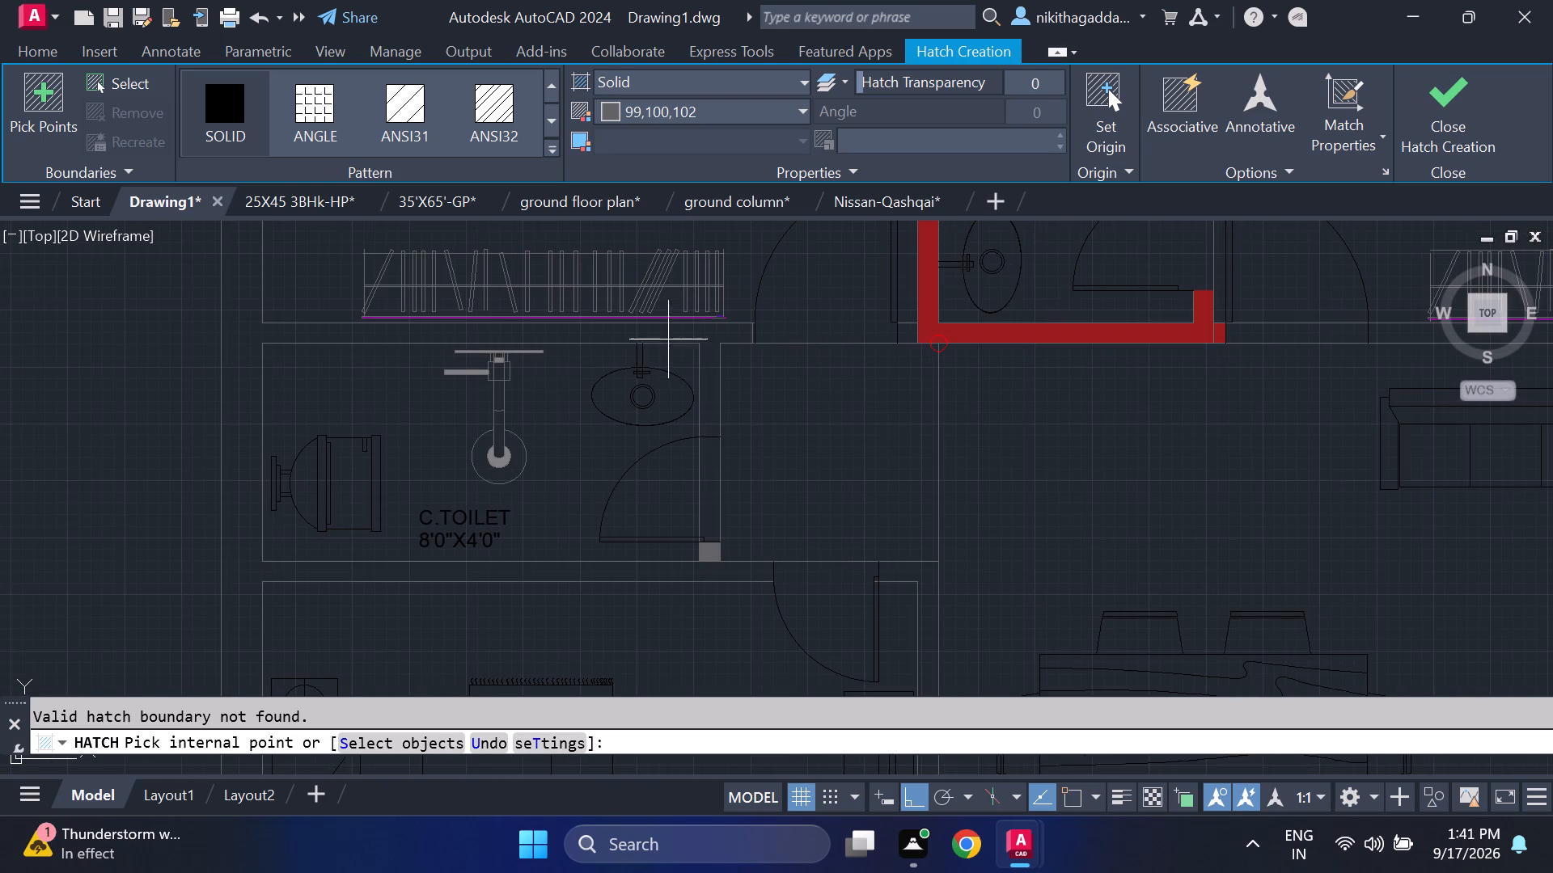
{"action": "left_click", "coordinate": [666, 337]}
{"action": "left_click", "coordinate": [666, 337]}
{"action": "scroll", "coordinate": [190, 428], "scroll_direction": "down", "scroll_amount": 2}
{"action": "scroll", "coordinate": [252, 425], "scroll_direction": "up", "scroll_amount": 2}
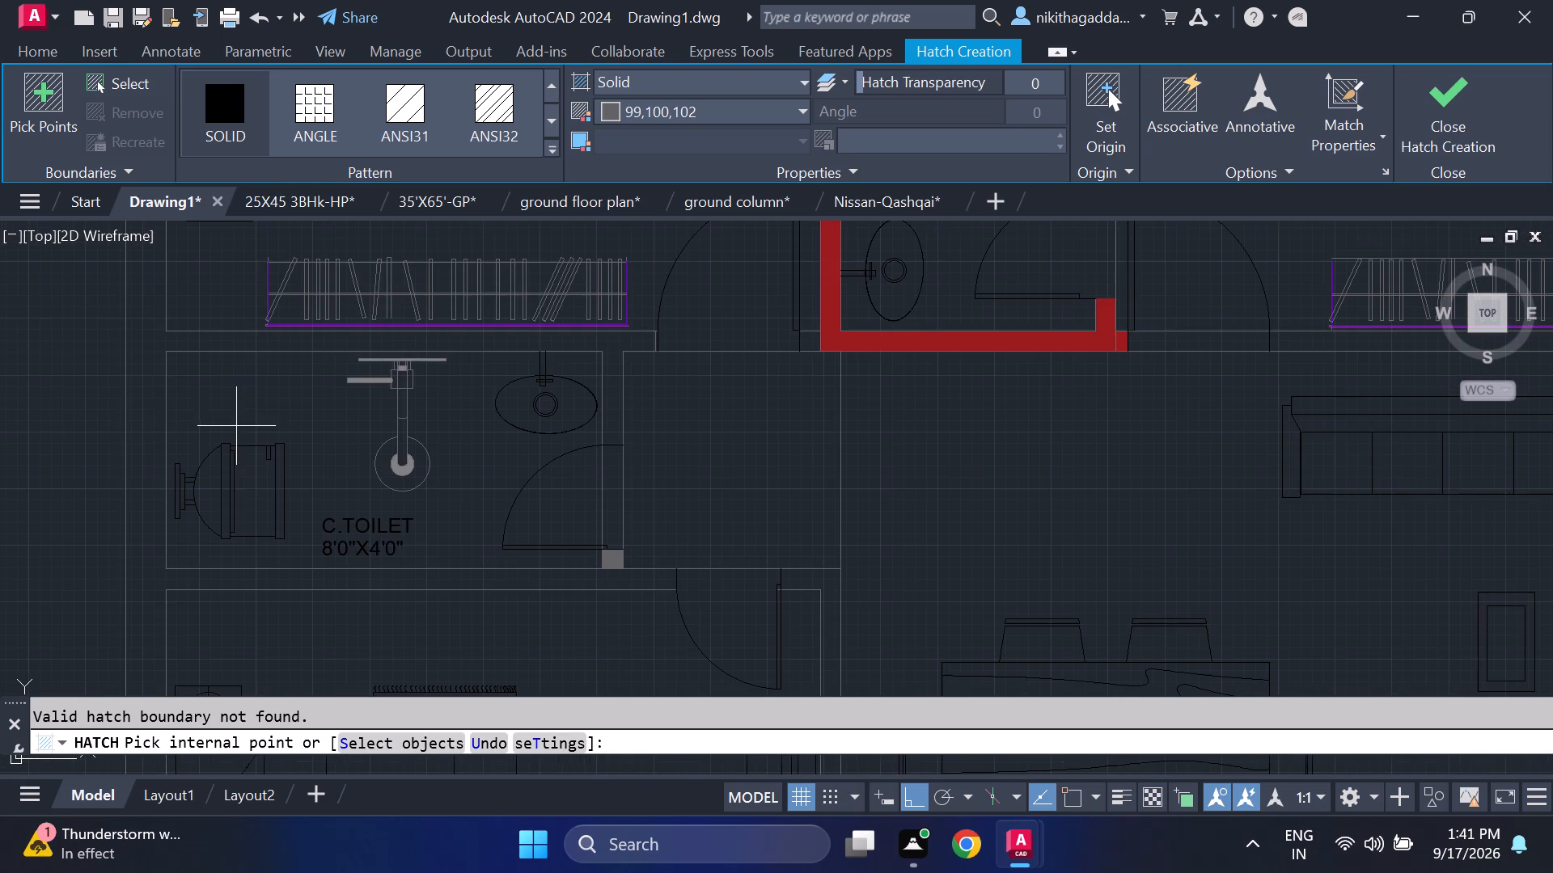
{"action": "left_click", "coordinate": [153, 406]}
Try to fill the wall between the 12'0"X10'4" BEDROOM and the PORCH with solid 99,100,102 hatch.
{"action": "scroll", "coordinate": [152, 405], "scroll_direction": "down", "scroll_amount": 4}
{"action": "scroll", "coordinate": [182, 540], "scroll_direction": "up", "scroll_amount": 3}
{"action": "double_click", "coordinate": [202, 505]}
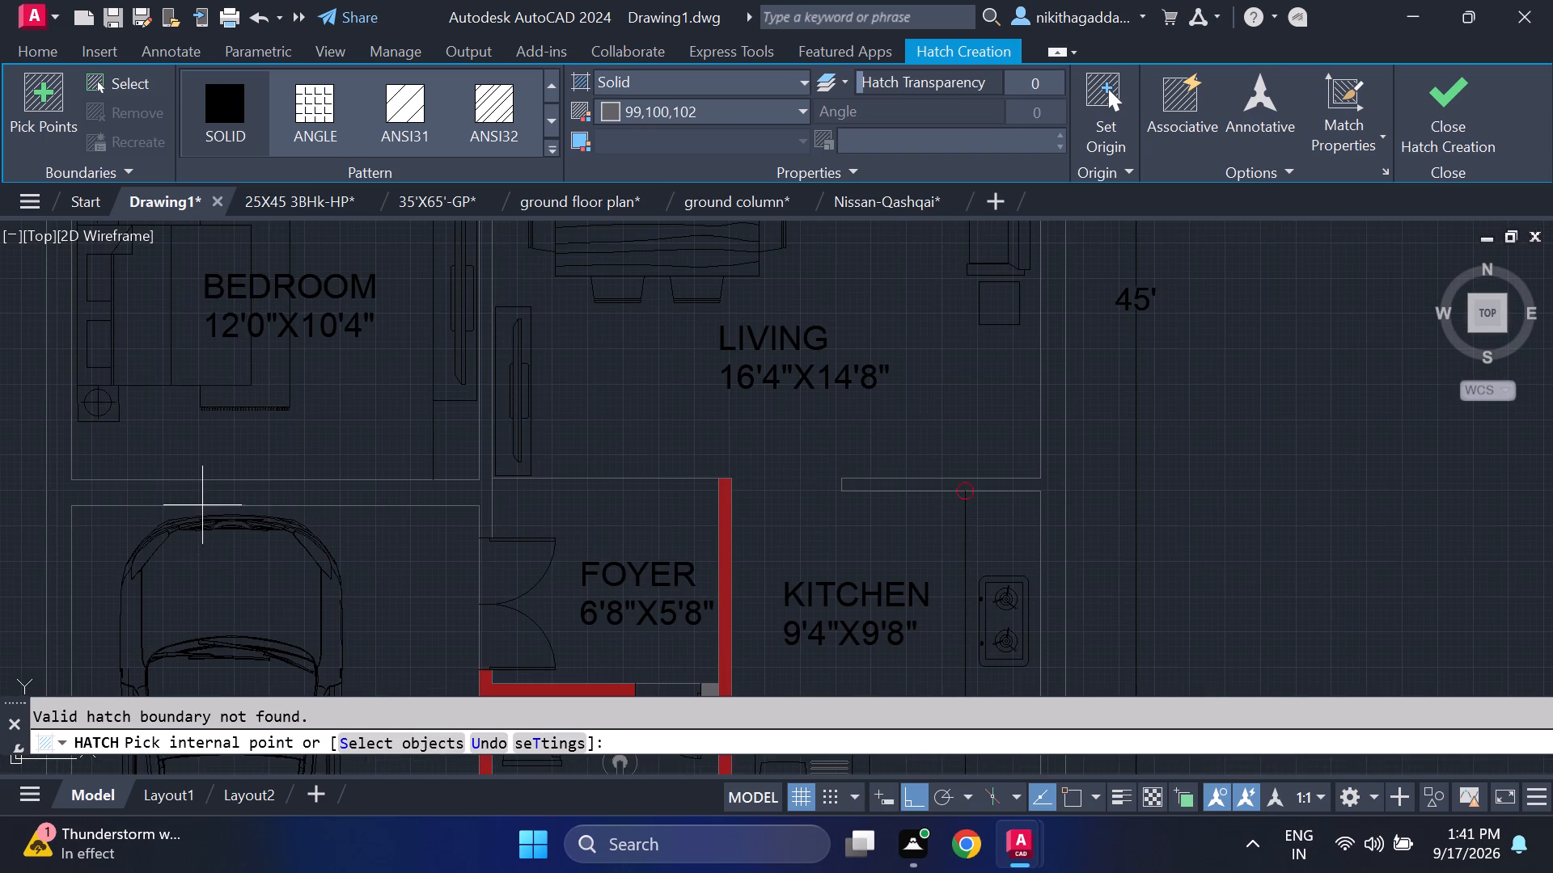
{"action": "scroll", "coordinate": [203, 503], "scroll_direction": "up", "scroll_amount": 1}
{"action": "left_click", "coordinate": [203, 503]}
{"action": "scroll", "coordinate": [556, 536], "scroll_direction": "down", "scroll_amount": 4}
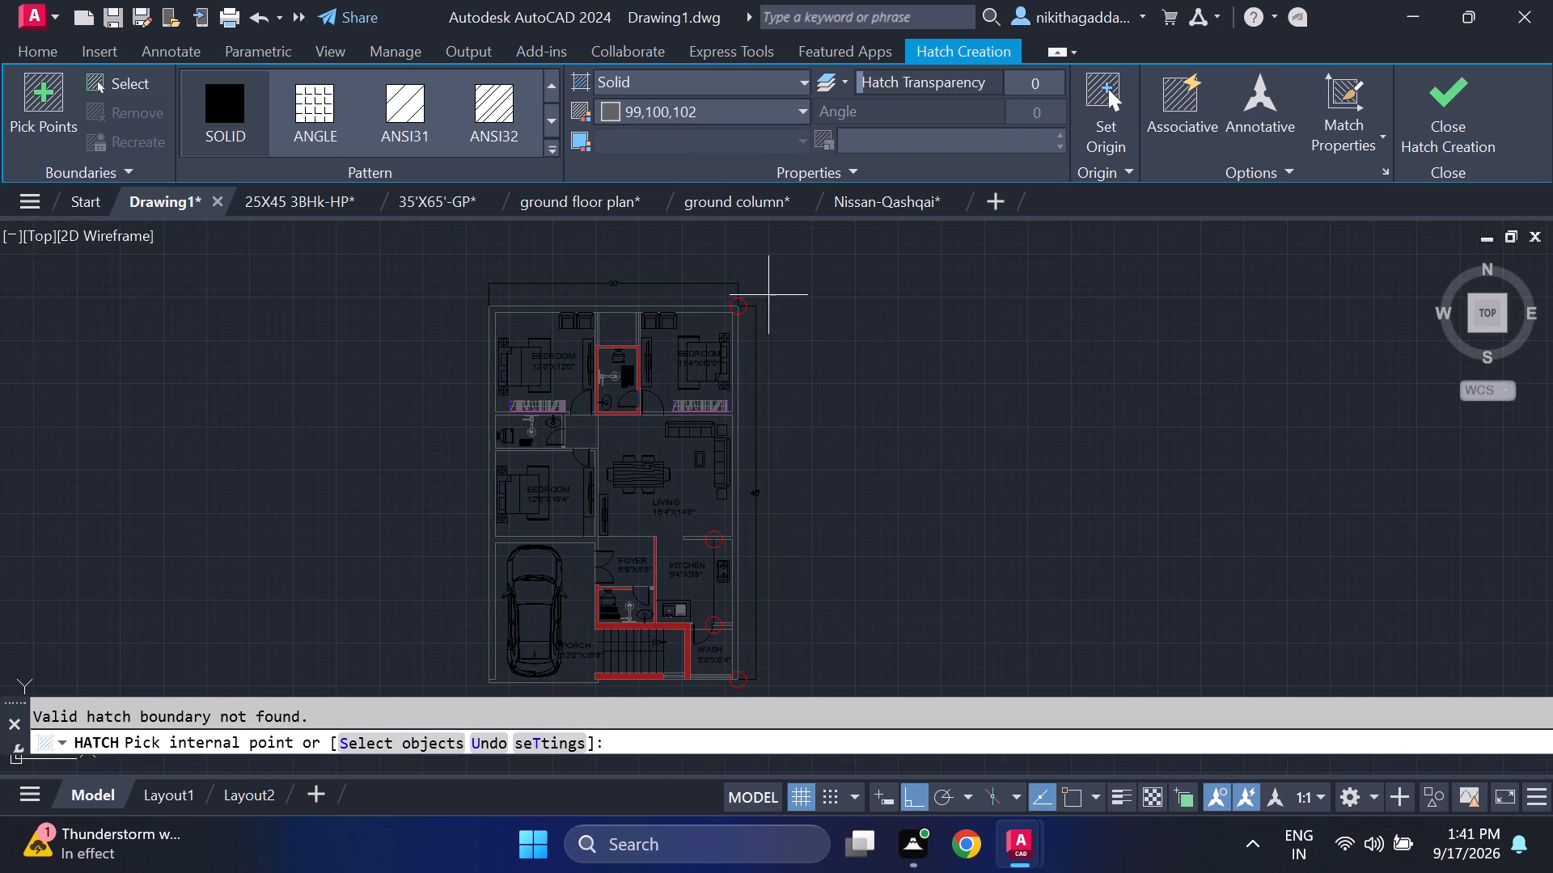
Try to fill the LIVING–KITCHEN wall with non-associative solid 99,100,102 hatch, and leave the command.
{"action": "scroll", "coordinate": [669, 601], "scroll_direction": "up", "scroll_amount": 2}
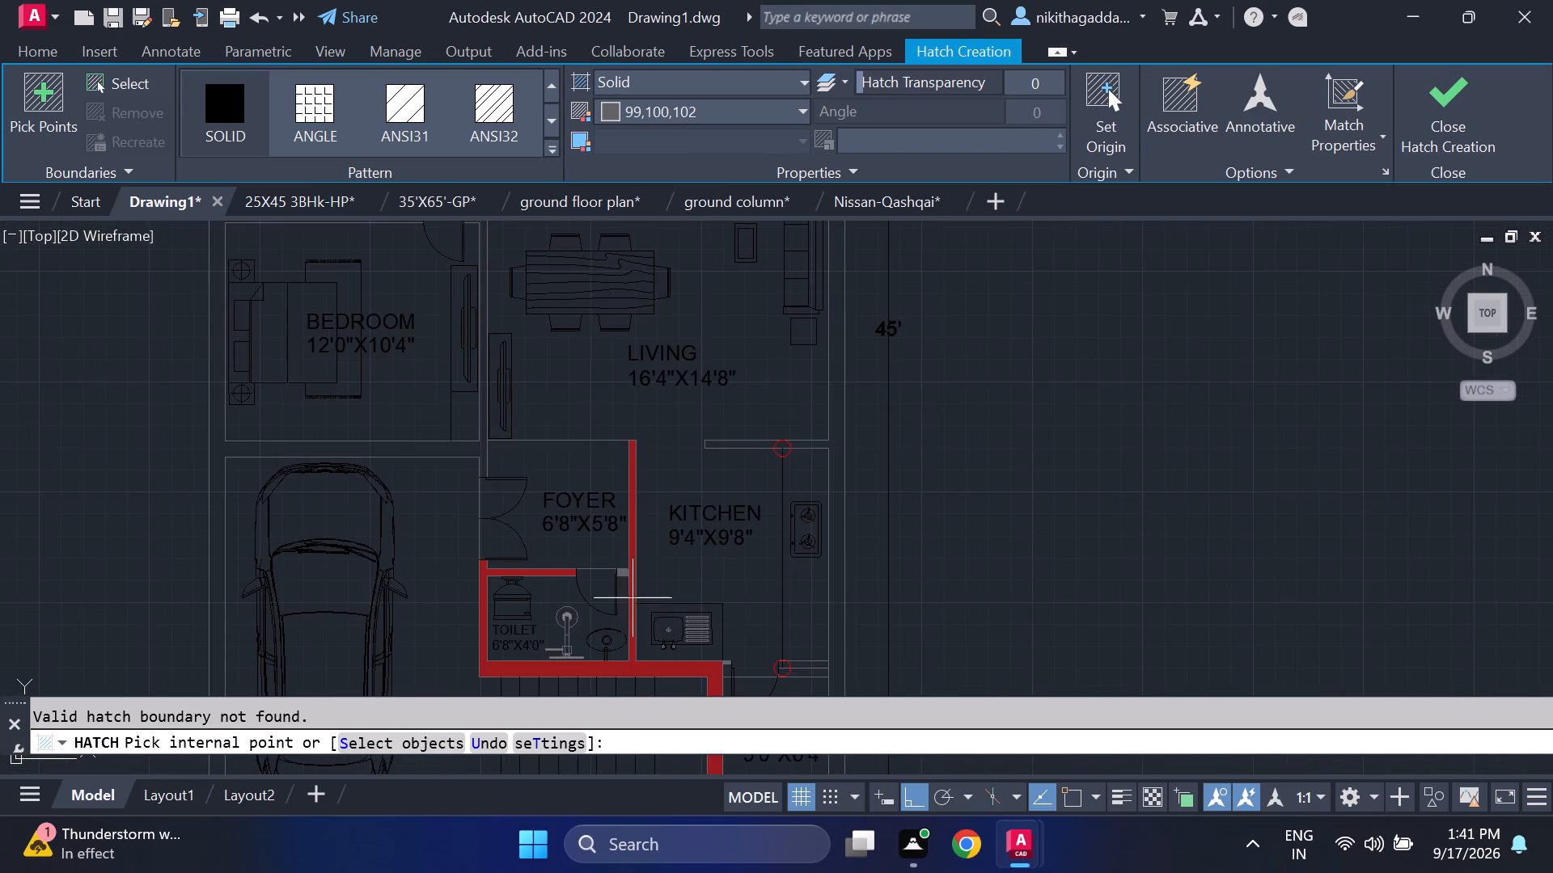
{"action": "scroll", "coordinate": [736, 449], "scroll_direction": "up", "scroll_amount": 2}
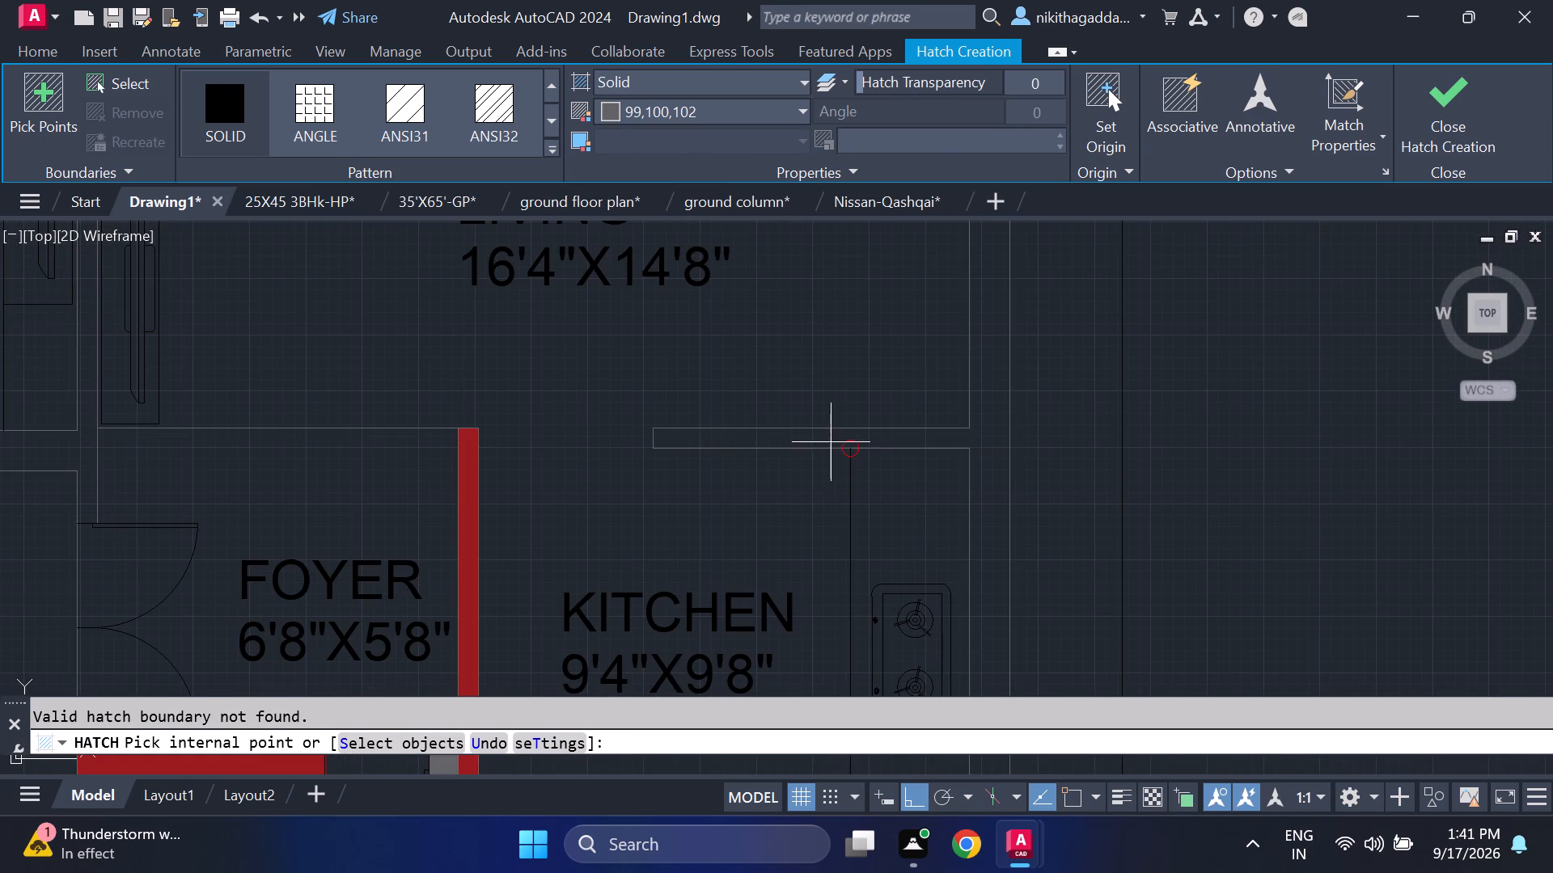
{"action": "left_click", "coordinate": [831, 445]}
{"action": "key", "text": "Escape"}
Delete the KITCHEN counter's edge line that meets the LIVING–KITCHEN wall.
{"action": "scroll", "coordinate": [880, 474], "scroll_direction": "up", "scroll_amount": 2}
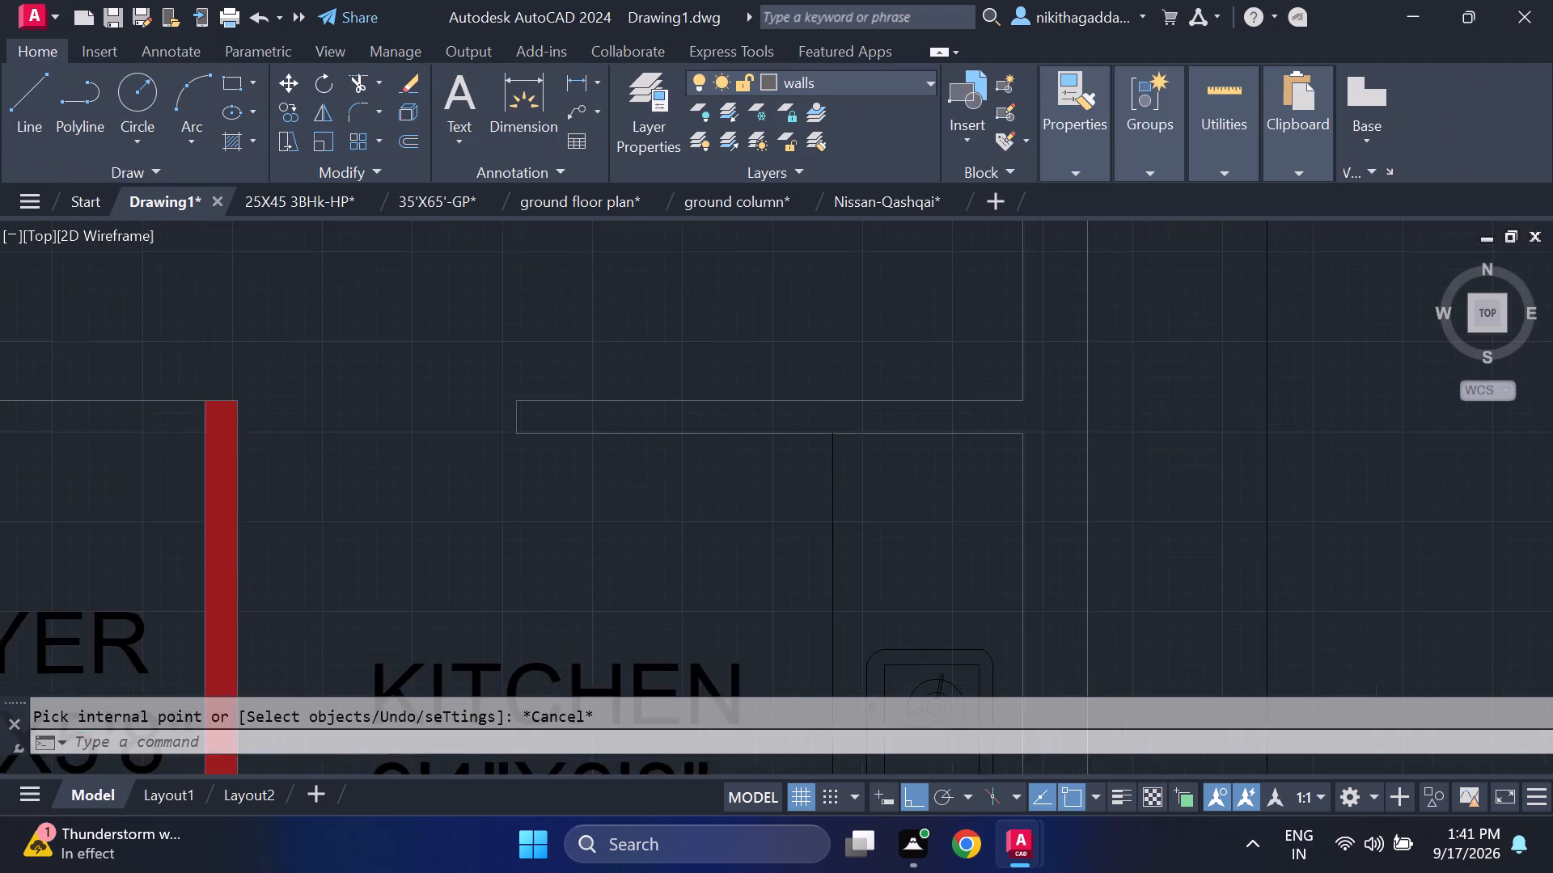
{"action": "scroll", "coordinate": [810, 391], "scroll_direction": "up", "scroll_amount": 2}
{"action": "left_click_drag", "start_coordinate": [844, 531], "coordinate": [816, 543]}
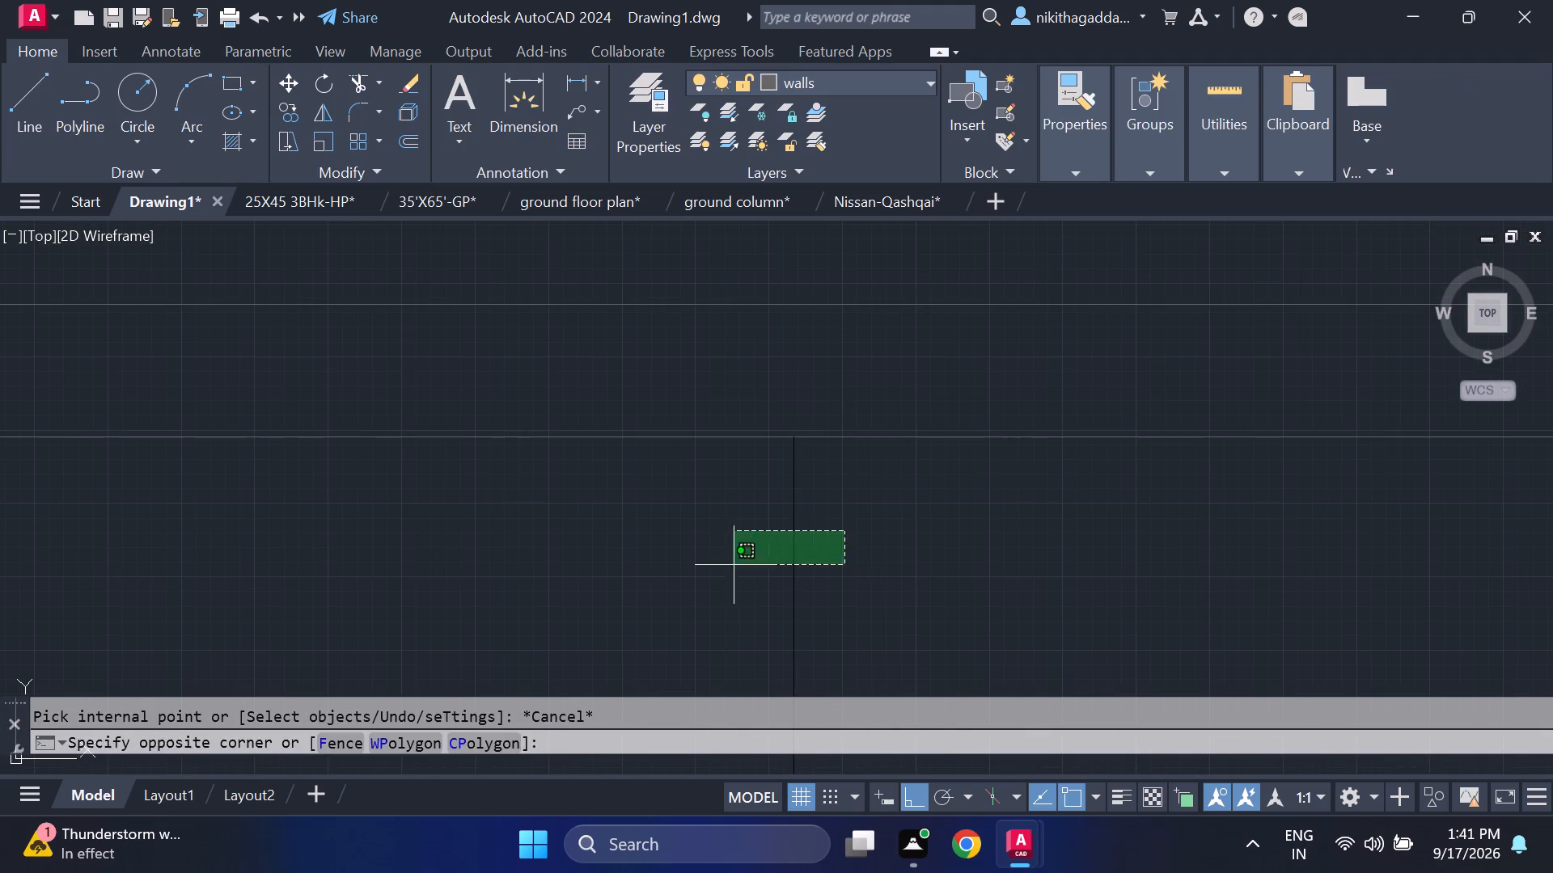
{"action": "left_click", "coordinate": [720, 569]}
{"action": "key", "text": "Delete"}
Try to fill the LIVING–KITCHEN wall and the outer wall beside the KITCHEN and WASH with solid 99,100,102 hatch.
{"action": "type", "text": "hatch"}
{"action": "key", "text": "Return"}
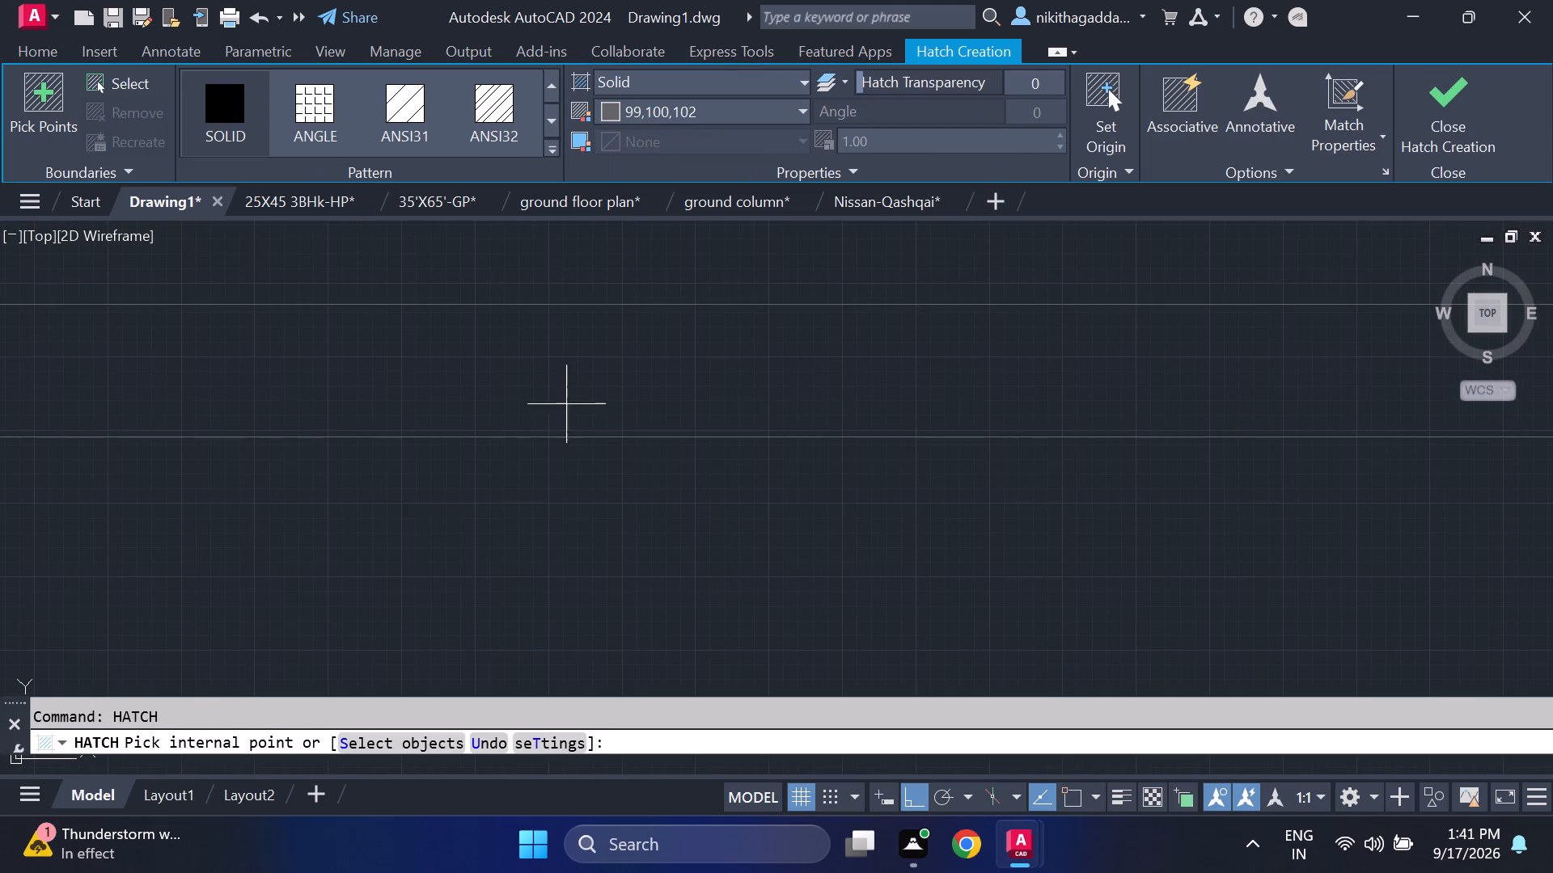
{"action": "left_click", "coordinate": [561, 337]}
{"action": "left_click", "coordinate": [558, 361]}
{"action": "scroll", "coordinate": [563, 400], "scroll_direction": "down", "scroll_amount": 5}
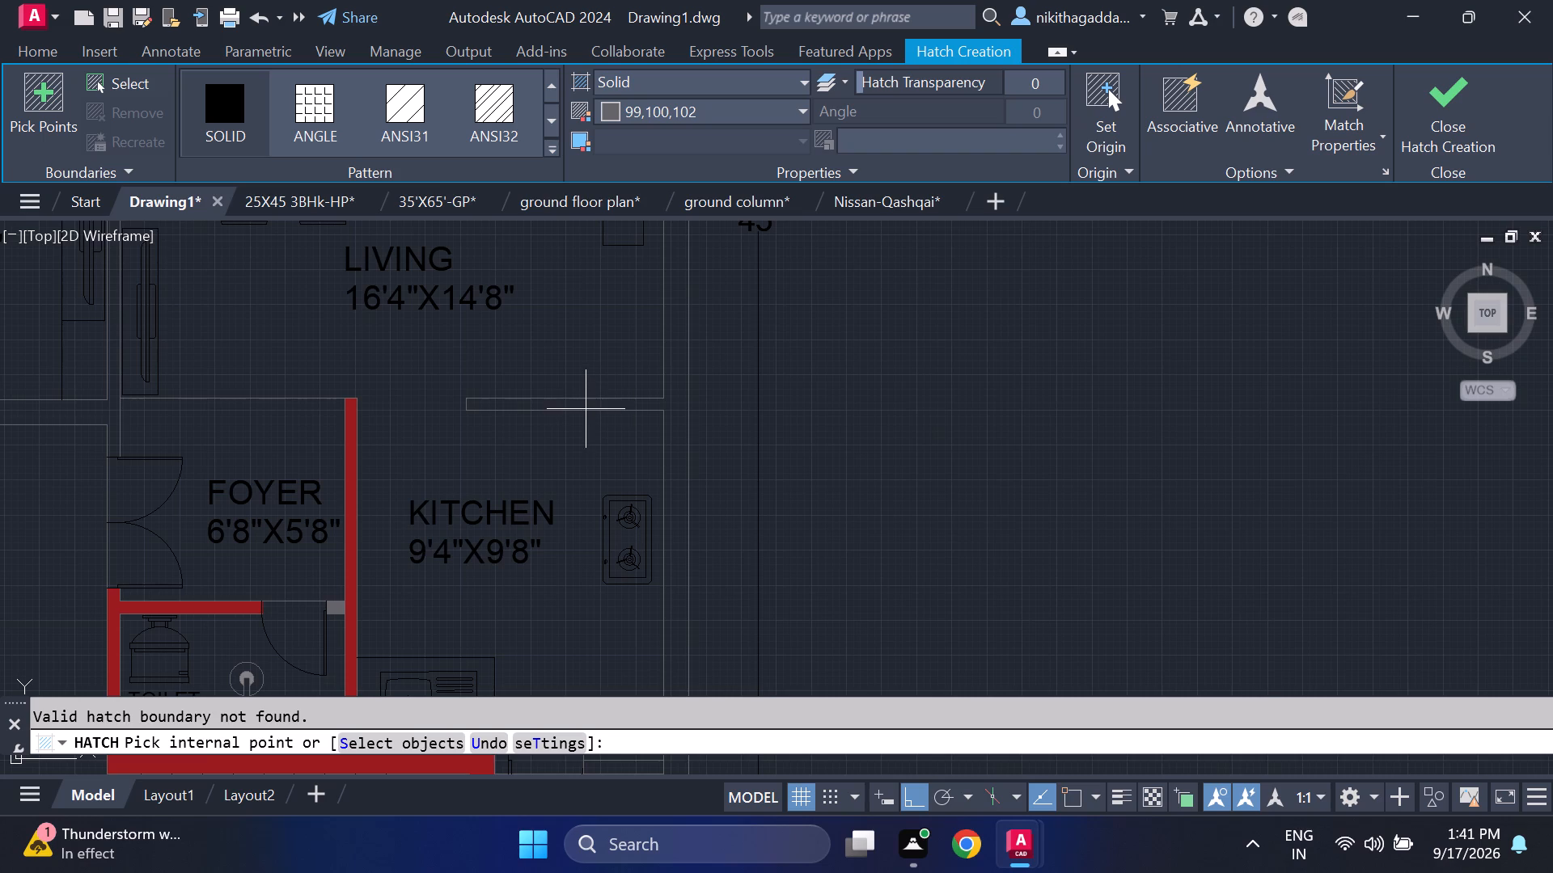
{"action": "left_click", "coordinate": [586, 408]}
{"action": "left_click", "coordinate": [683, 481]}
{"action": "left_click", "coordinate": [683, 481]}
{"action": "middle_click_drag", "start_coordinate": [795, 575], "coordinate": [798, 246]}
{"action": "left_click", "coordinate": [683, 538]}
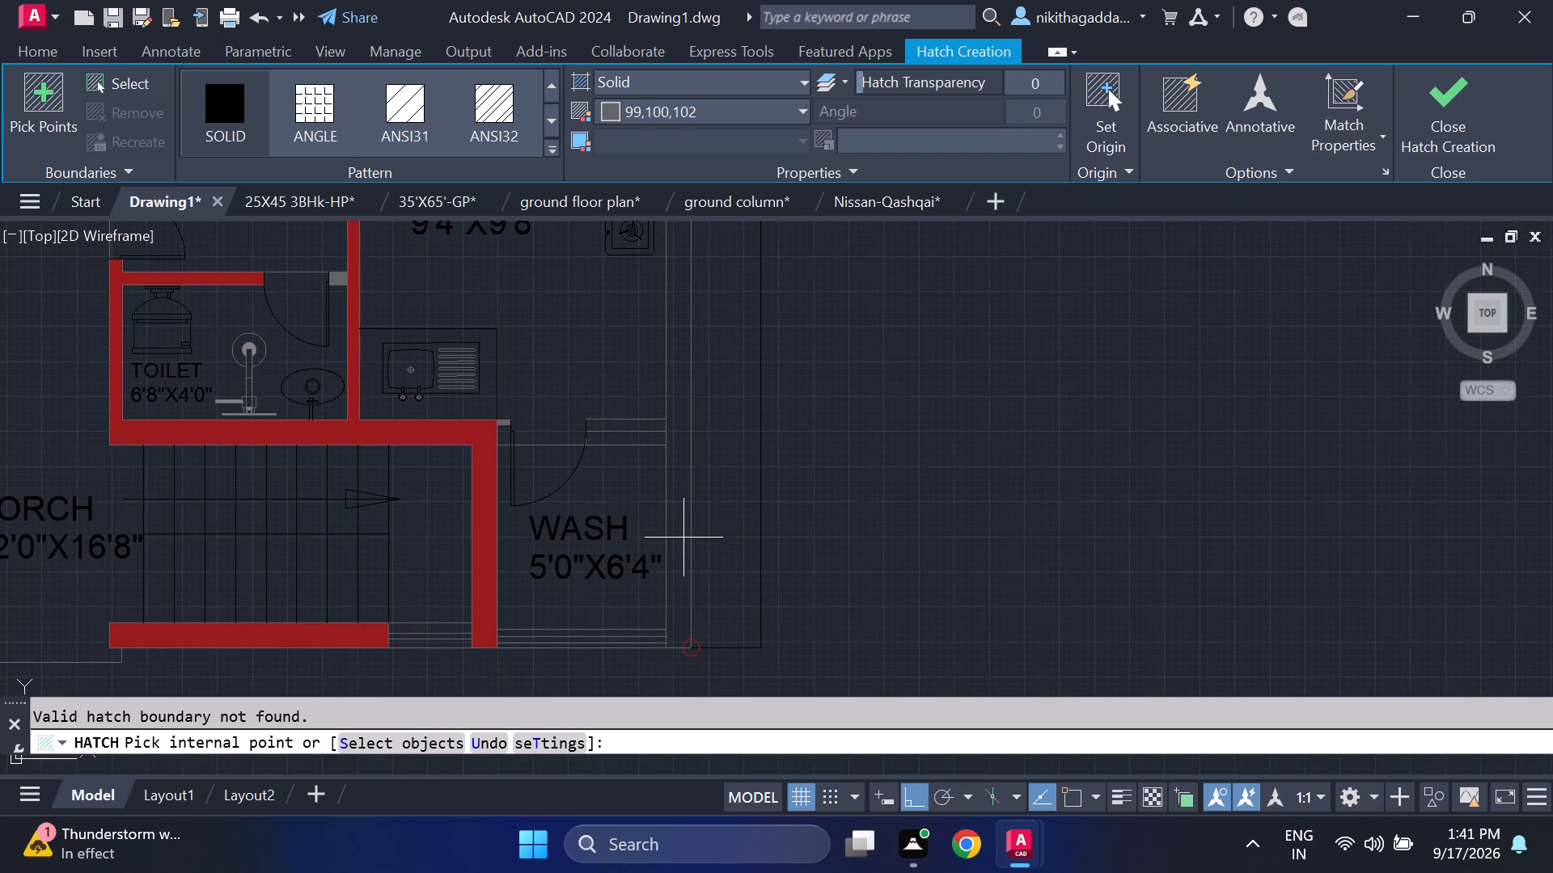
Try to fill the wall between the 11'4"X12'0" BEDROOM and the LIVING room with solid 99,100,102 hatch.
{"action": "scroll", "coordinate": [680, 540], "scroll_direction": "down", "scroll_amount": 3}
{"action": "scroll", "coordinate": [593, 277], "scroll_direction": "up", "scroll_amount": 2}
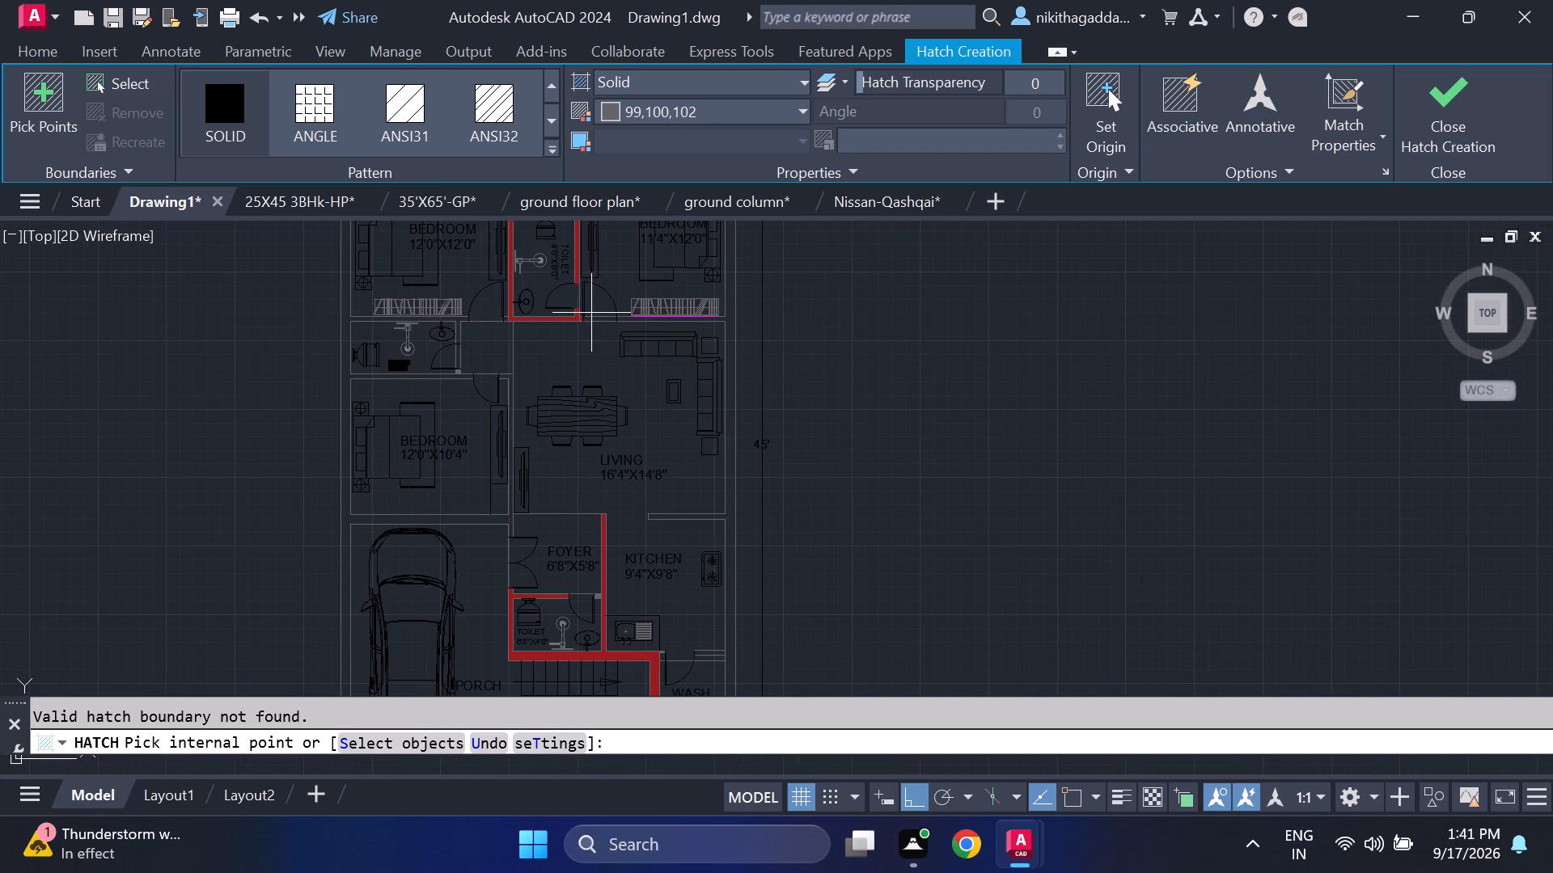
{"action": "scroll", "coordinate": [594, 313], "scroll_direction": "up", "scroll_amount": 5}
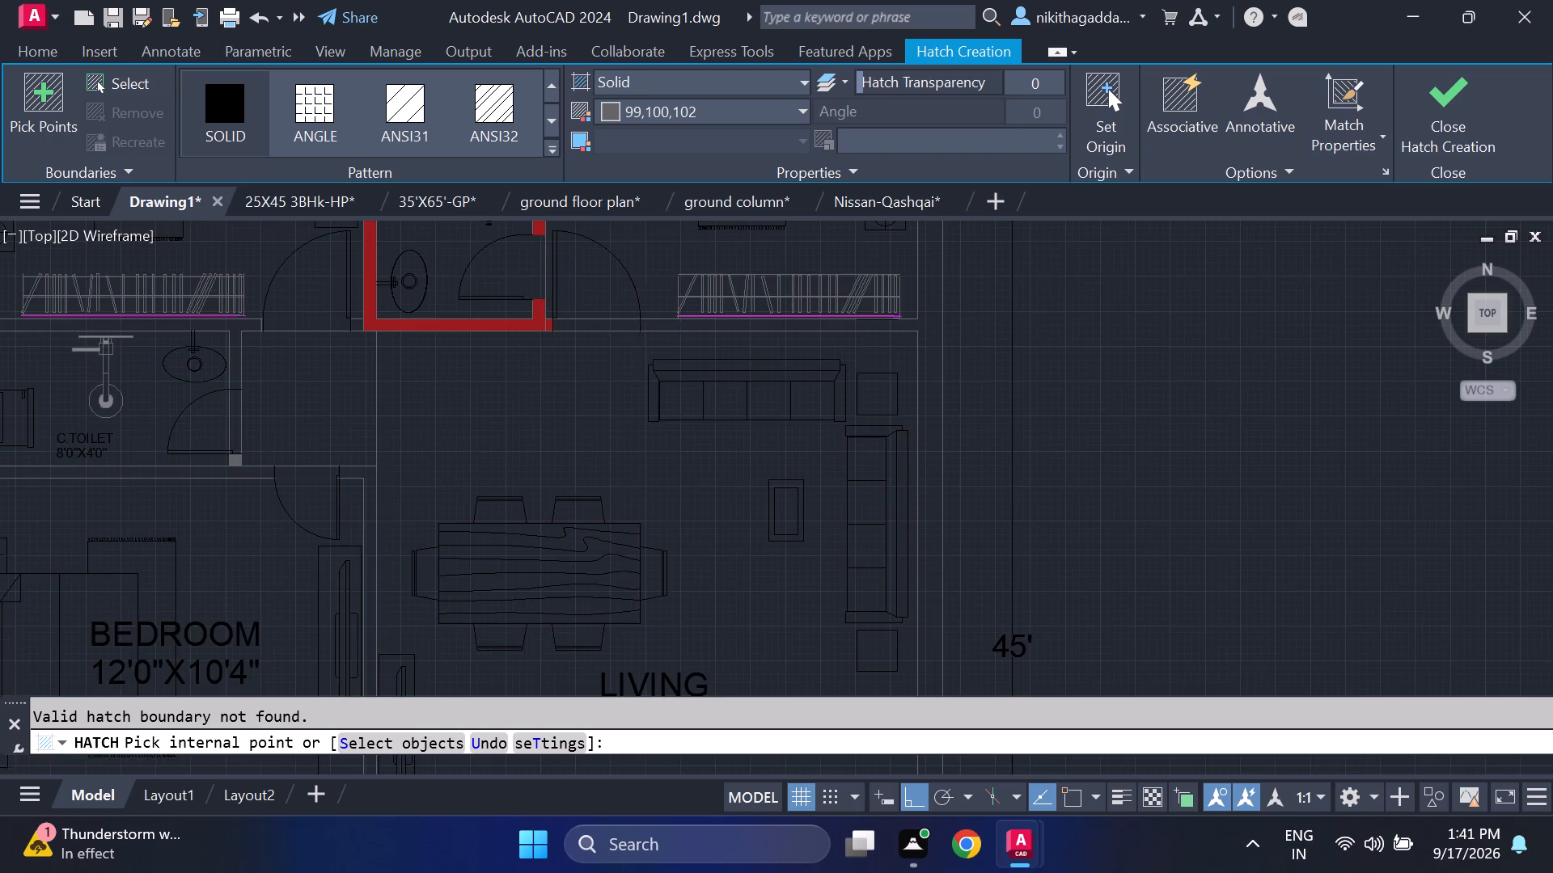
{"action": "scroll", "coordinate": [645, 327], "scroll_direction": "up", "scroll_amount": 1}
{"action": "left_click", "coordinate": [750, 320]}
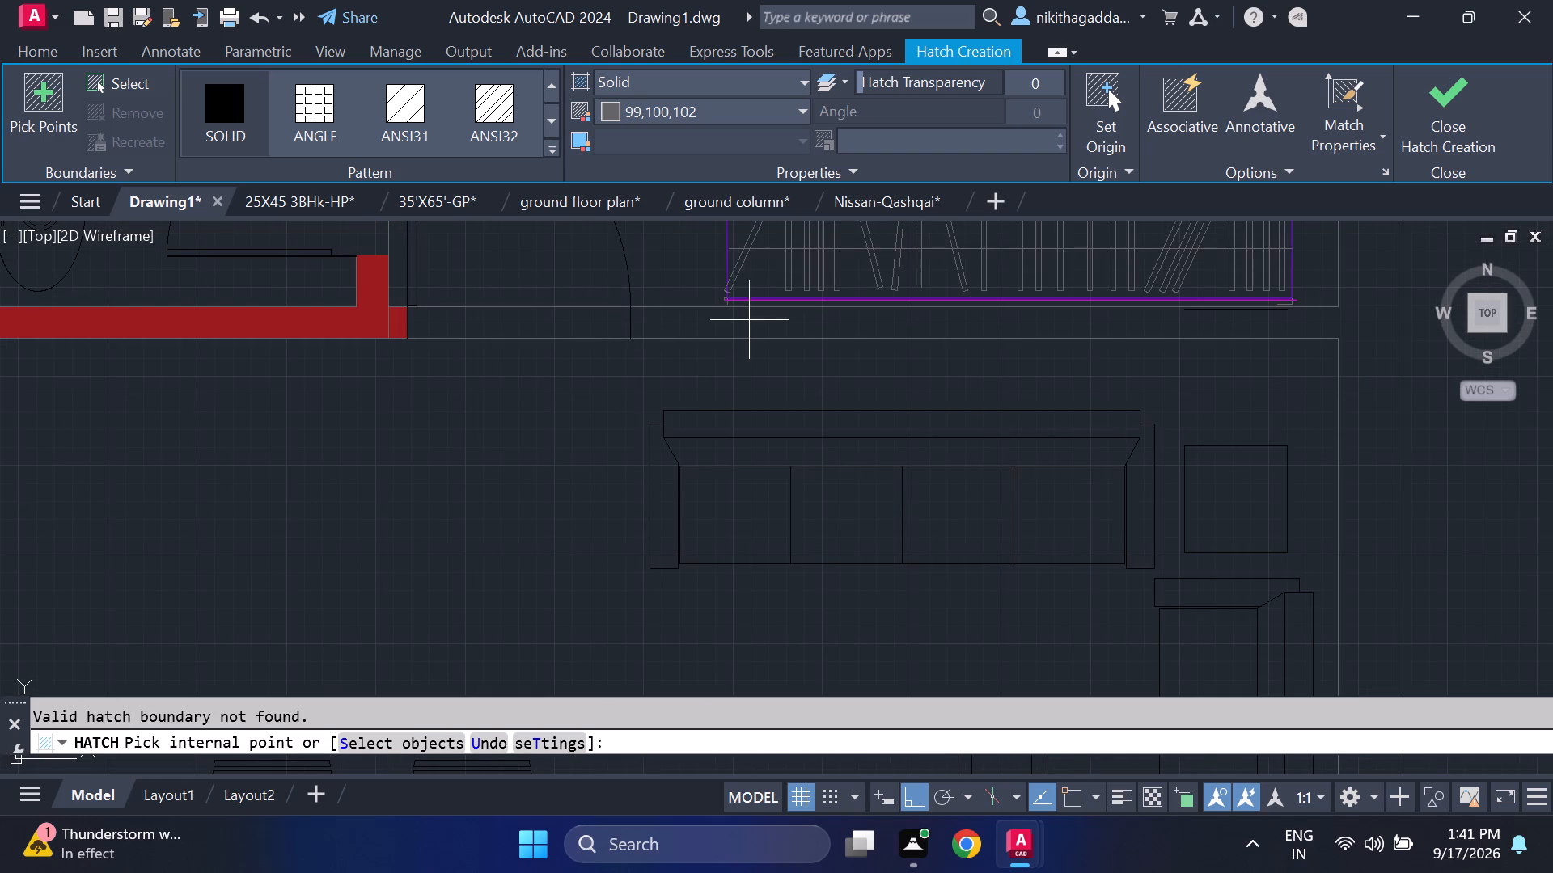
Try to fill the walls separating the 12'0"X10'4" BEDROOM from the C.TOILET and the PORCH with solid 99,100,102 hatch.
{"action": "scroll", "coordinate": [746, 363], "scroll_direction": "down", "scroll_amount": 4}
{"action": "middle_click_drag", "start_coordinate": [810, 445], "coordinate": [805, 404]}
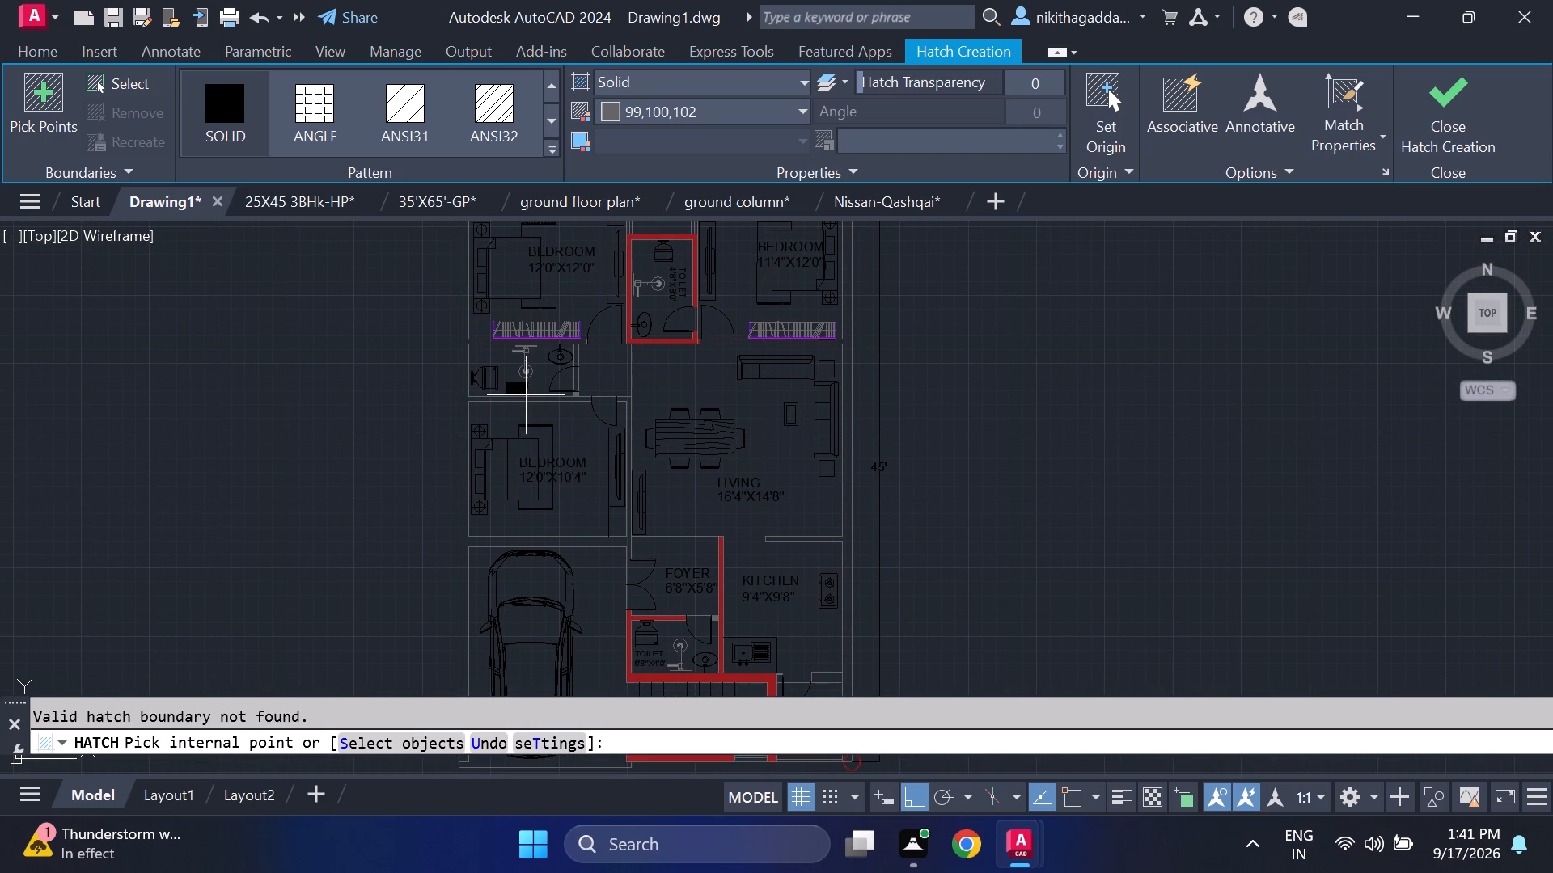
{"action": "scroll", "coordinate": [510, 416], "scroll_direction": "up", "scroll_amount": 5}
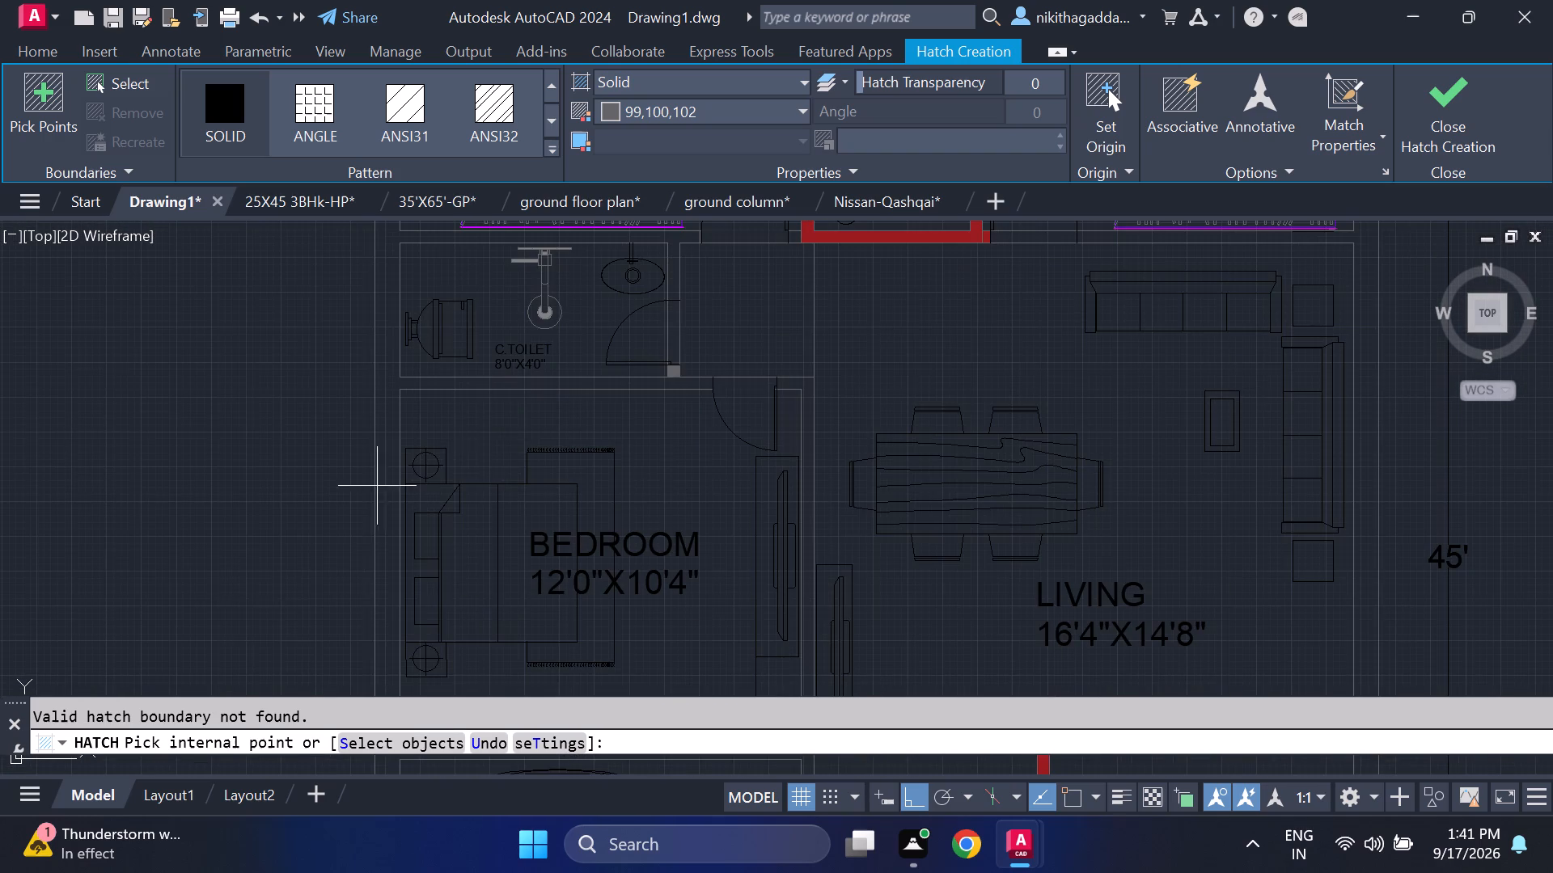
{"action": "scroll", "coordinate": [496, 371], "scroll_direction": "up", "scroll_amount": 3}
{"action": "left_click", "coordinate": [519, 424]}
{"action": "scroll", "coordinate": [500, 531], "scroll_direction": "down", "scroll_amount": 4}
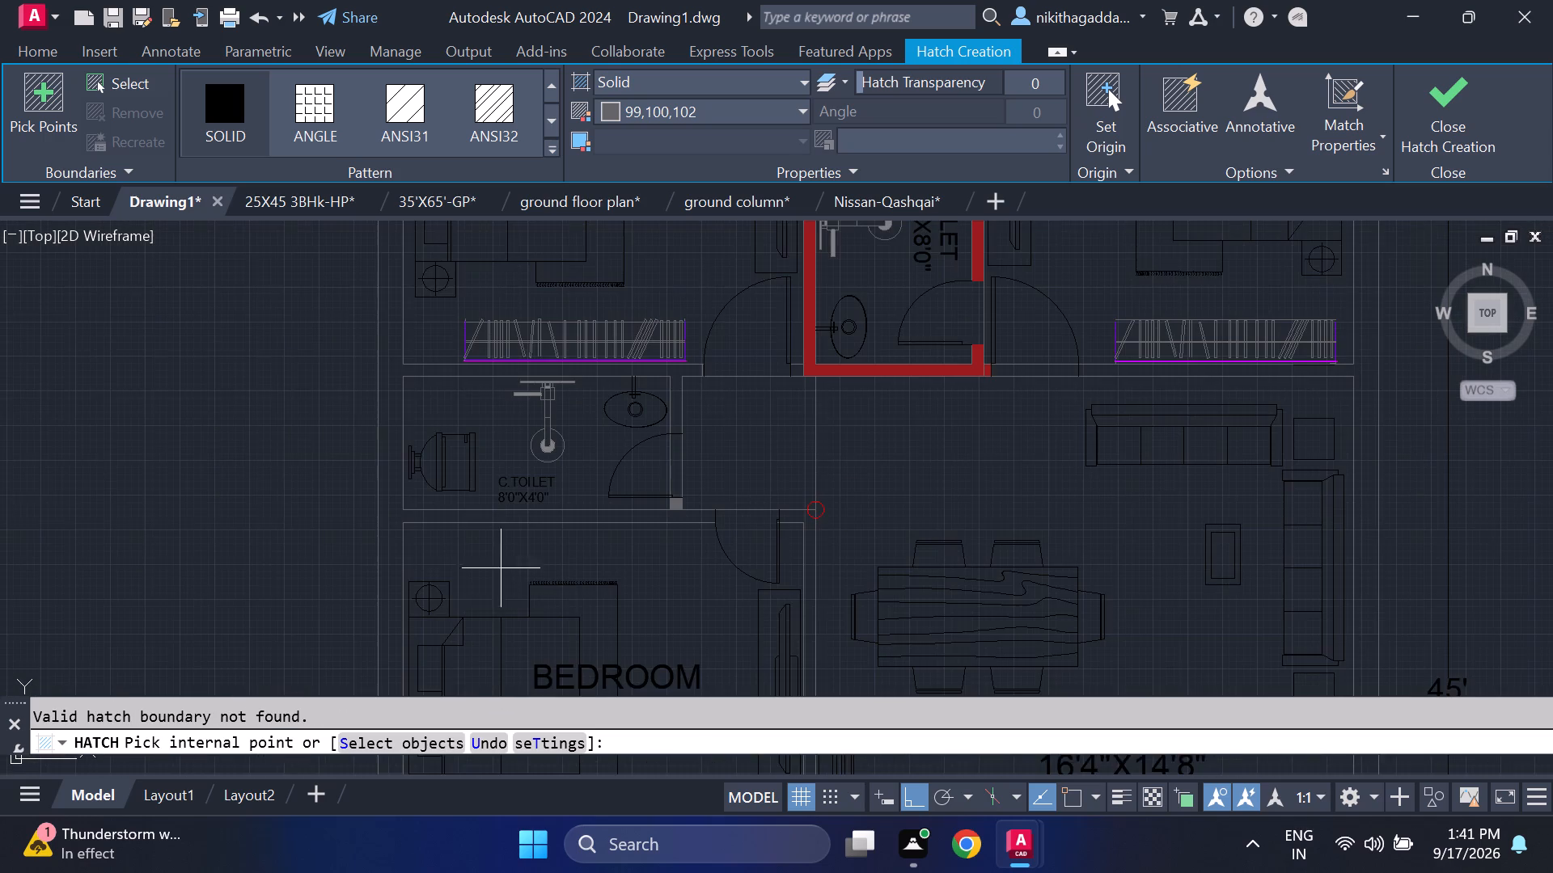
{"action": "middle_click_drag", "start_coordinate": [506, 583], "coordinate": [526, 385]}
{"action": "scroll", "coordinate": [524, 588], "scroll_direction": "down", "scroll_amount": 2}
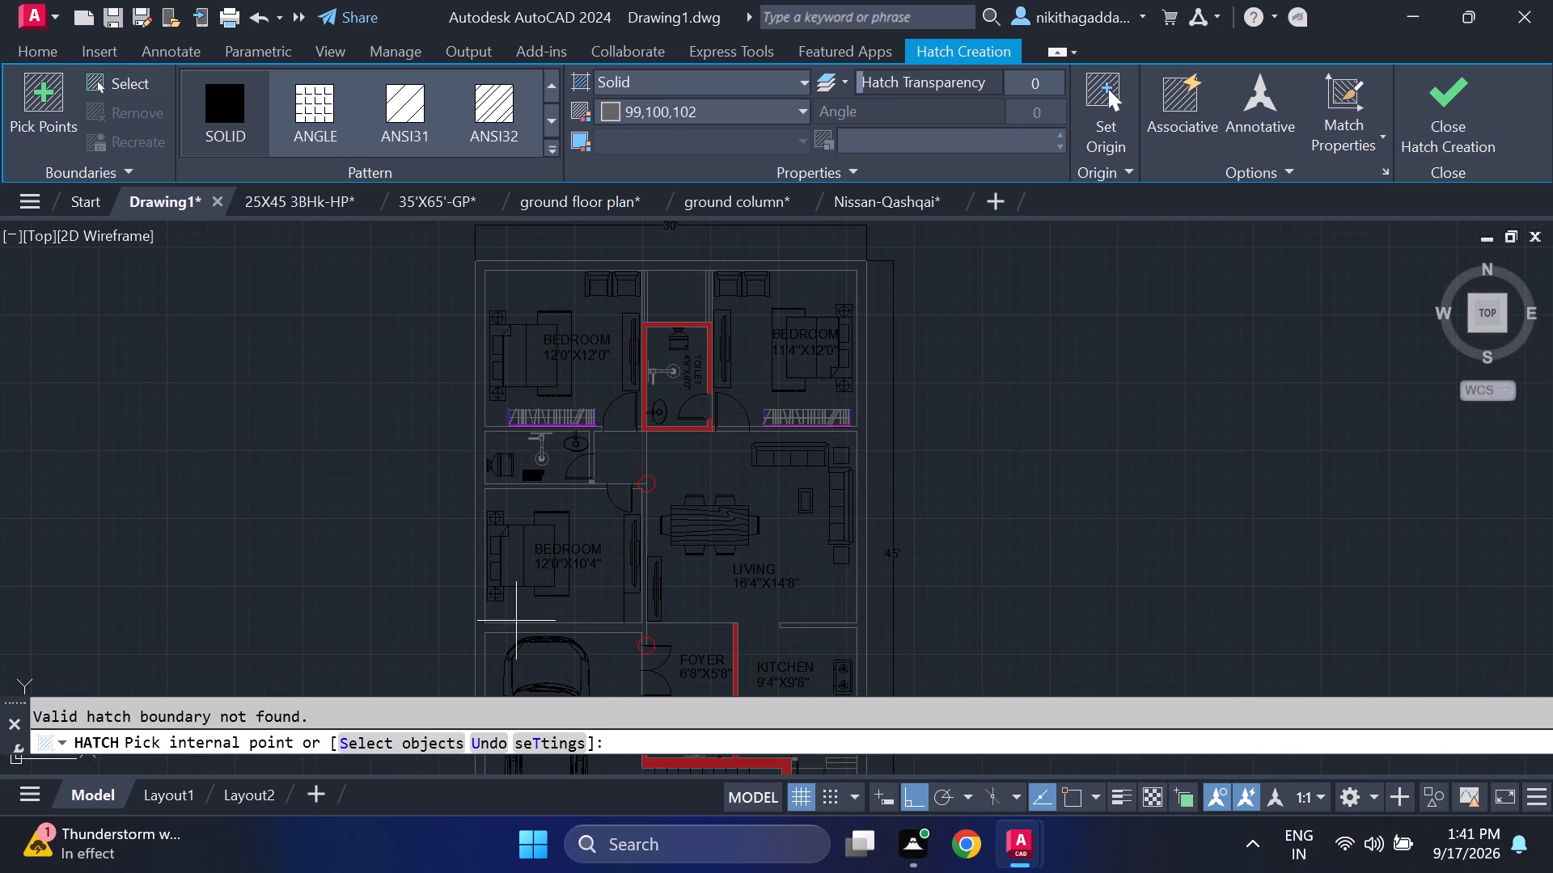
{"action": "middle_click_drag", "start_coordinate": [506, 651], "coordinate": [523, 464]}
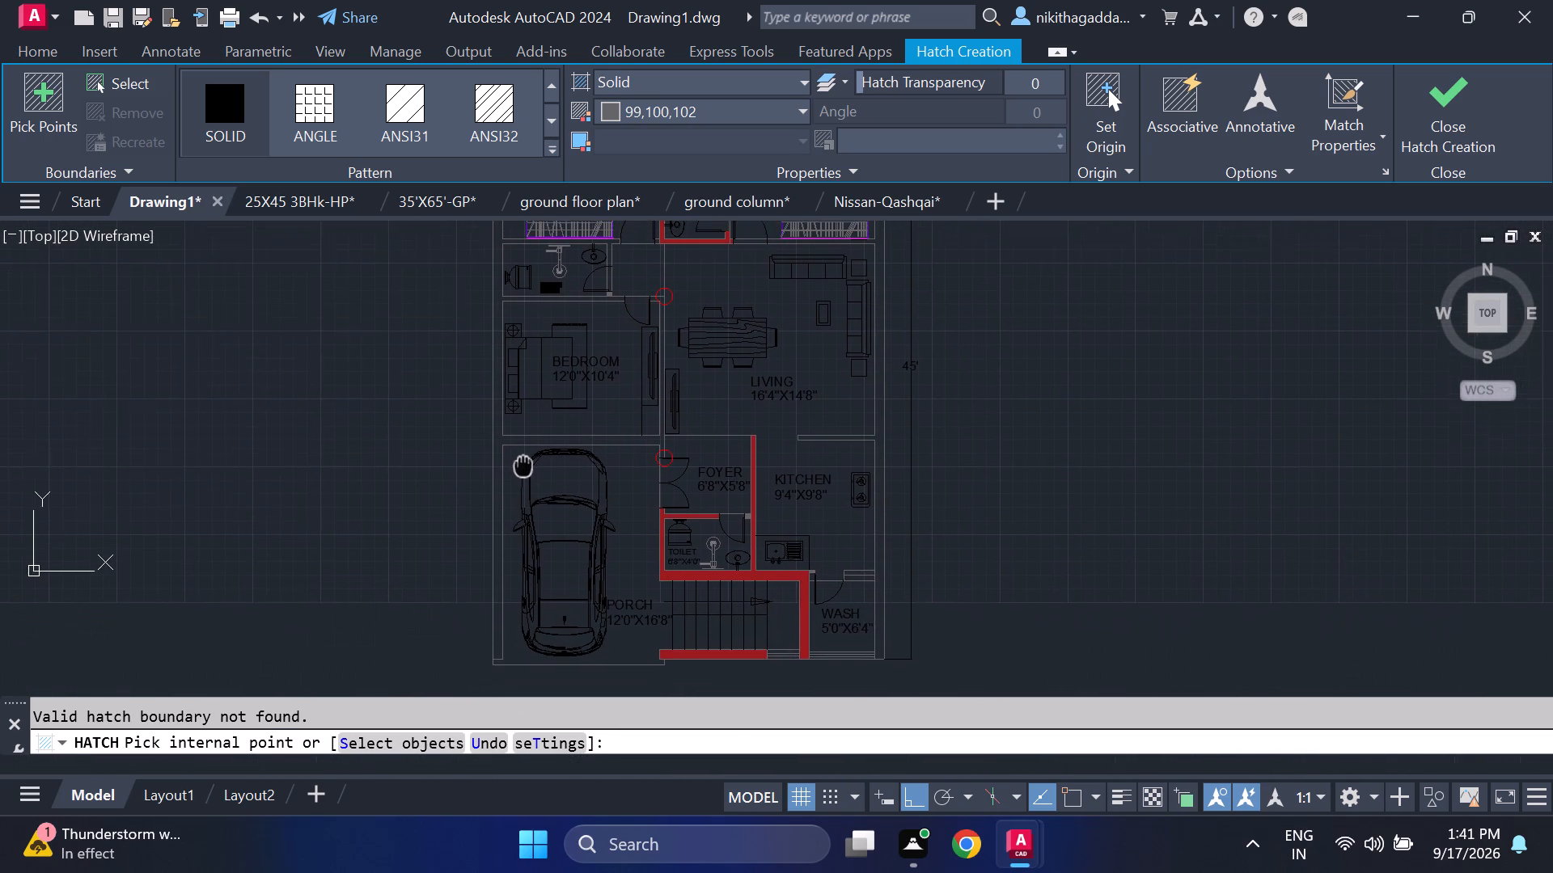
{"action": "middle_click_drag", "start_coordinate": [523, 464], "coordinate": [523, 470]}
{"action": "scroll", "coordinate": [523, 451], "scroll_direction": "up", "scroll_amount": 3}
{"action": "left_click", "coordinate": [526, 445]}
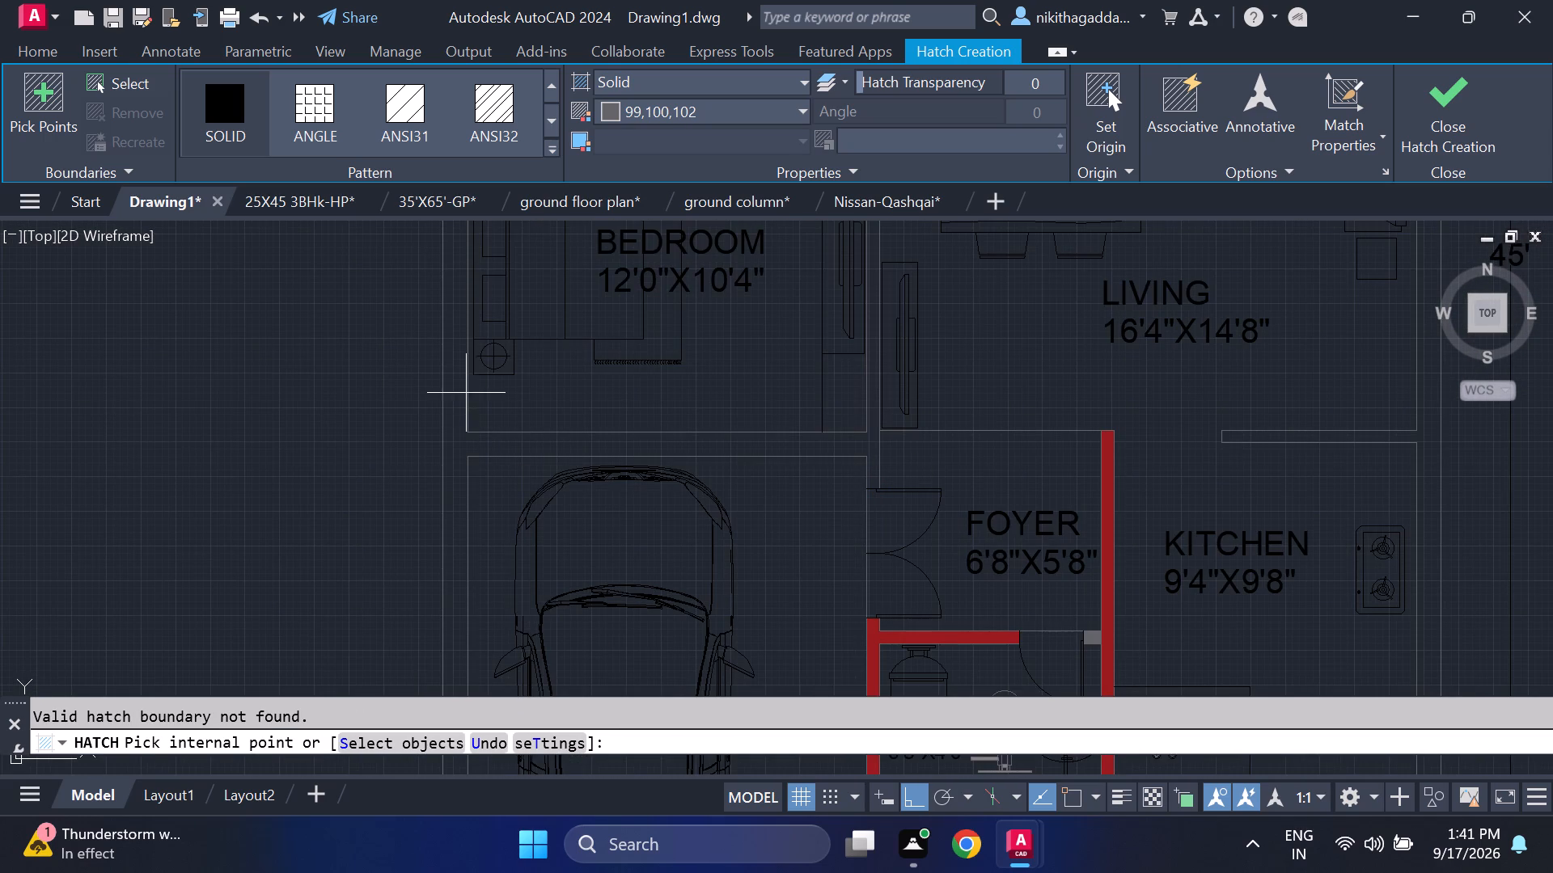
Fill the outer walls and connected room walls with solid 99,100,102 hatch from inside the outer wall beside the C.TOILET.
{"action": "left_click", "coordinate": [451, 365]}
{"action": "left_click", "coordinate": [455, 362]}
{"action": "scroll", "coordinate": [455, 365], "scroll_direction": "down", "scroll_amount": 2}
{"action": "middle_click_drag", "start_coordinate": [455, 369], "coordinate": [452, 488]}
{"action": "scroll", "coordinate": [480, 390], "scroll_direction": "up", "scroll_amount": 2}
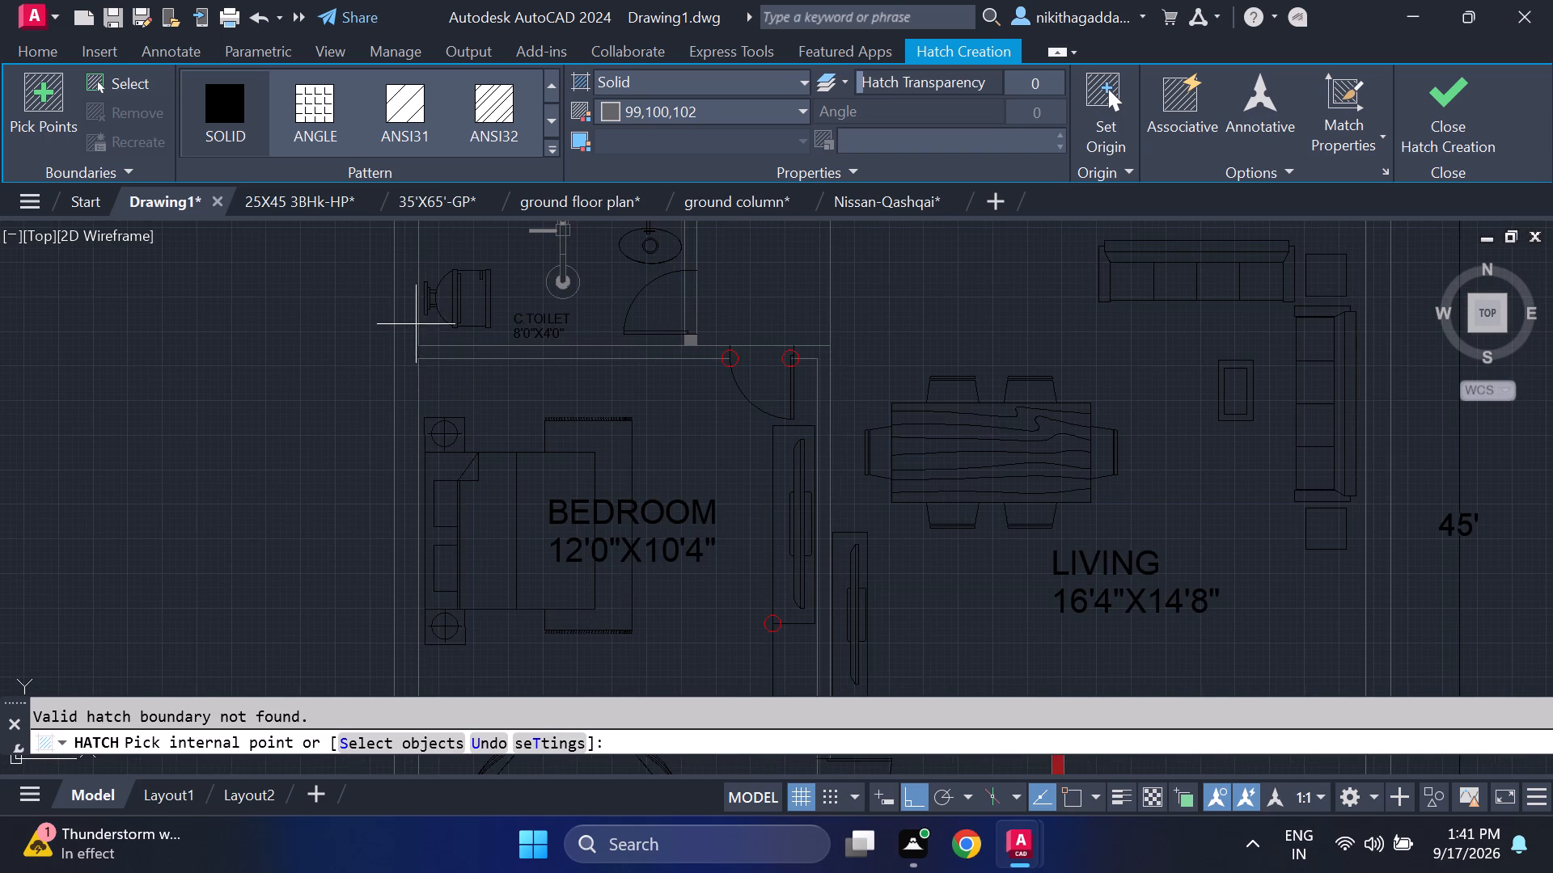
{"action": "left_click", "coordinate": [414, 321]}
{"action": "scroll", "coordinate": [593, 475], "scroll_direction": "down", "scroll_amount": 4}
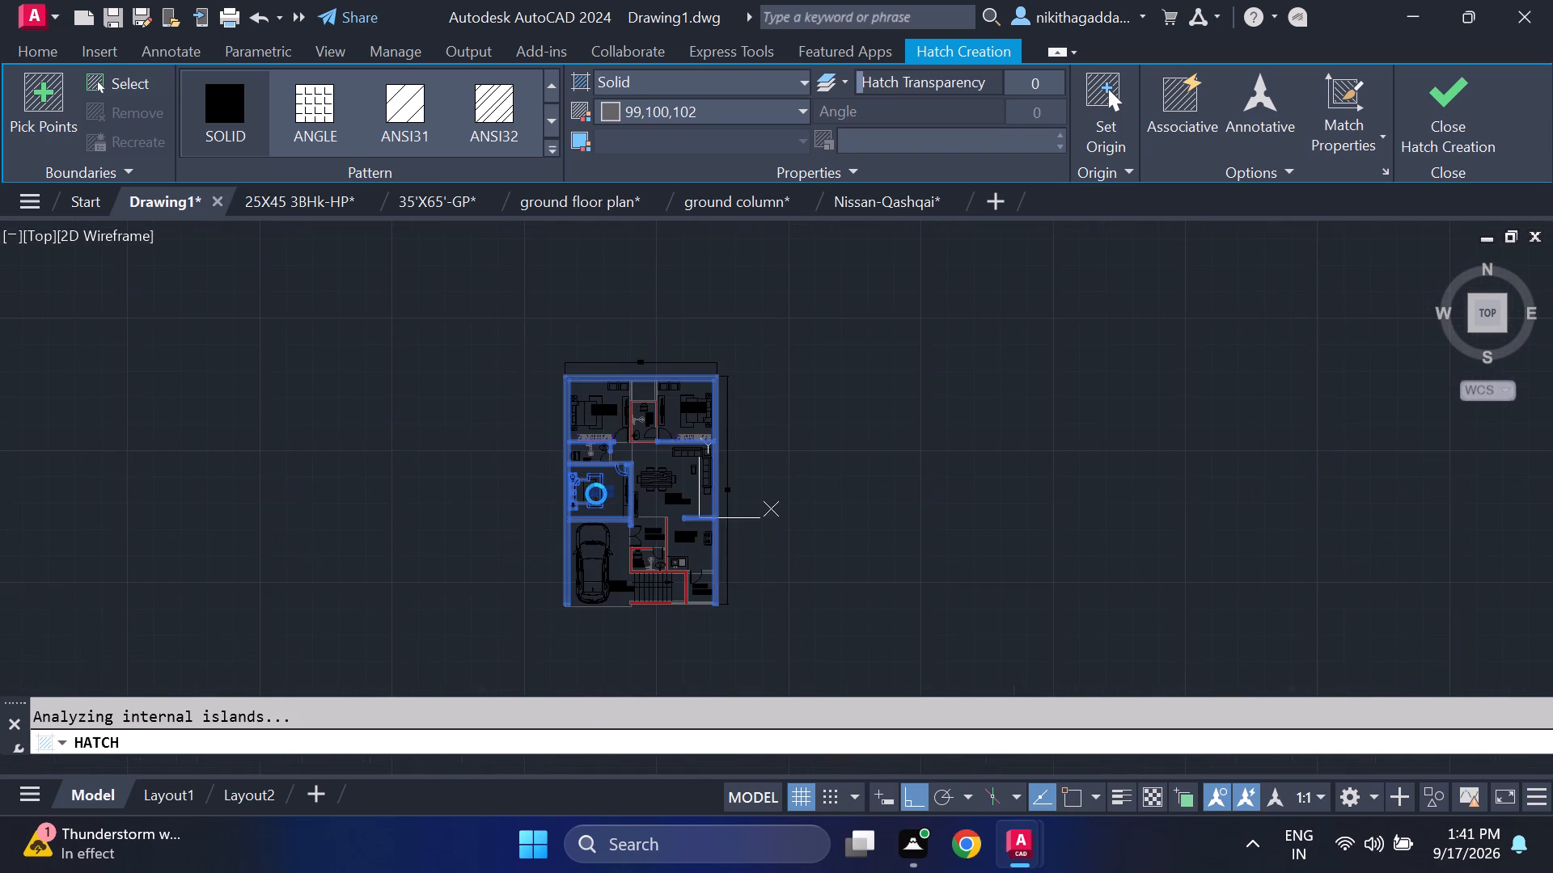
{"action": "scroll", "coordinate": [605, 483], "scroll_direction": "up", "scroll_amount": 3}
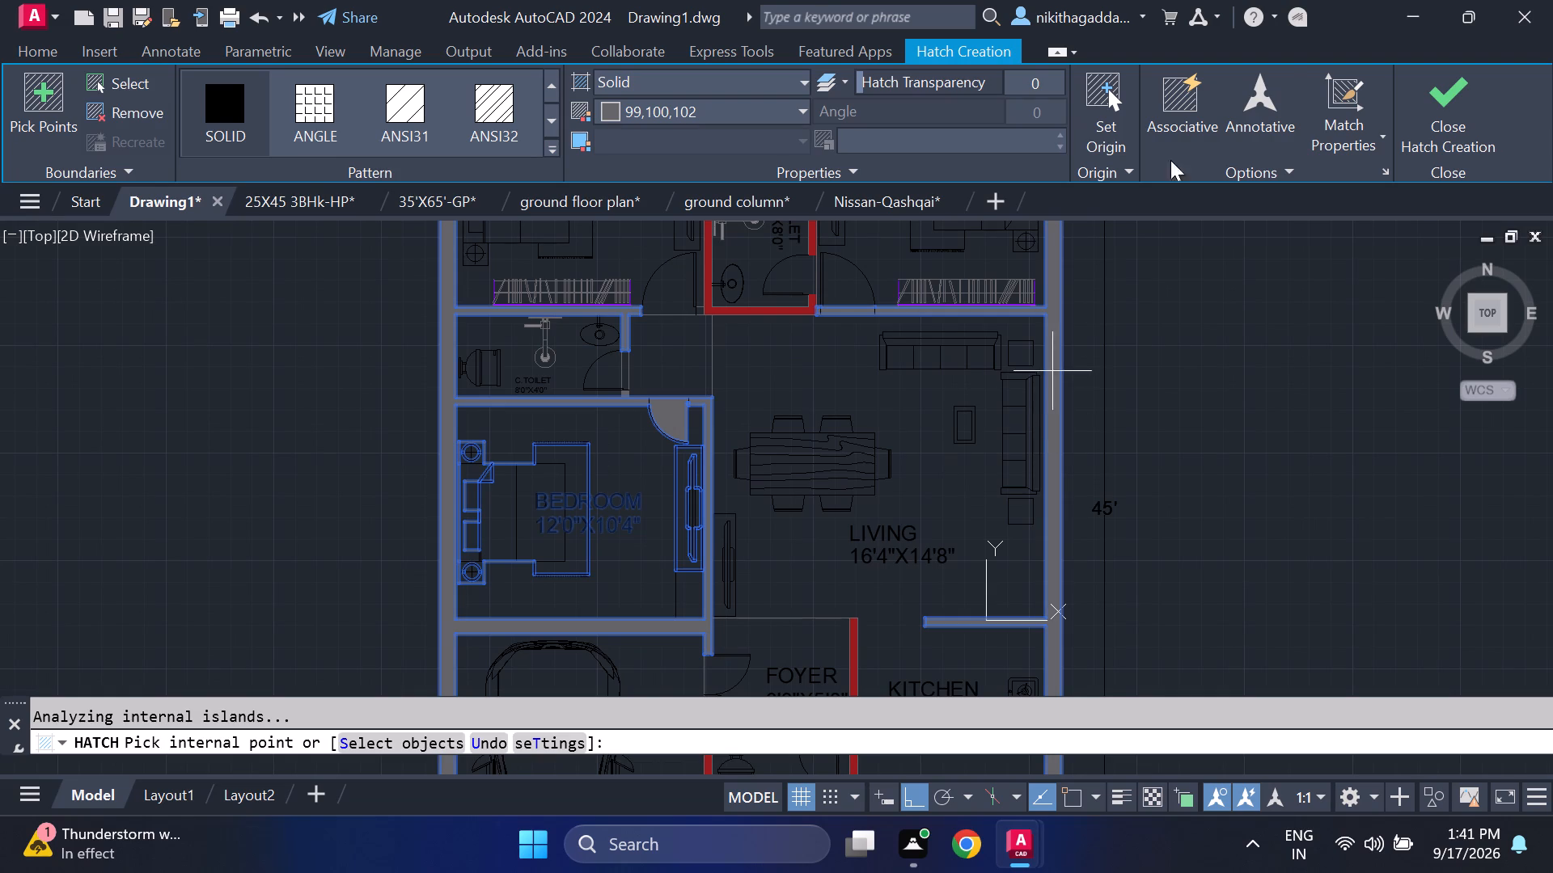
{"action": "left_click", "coordinate": [1439, 100]}
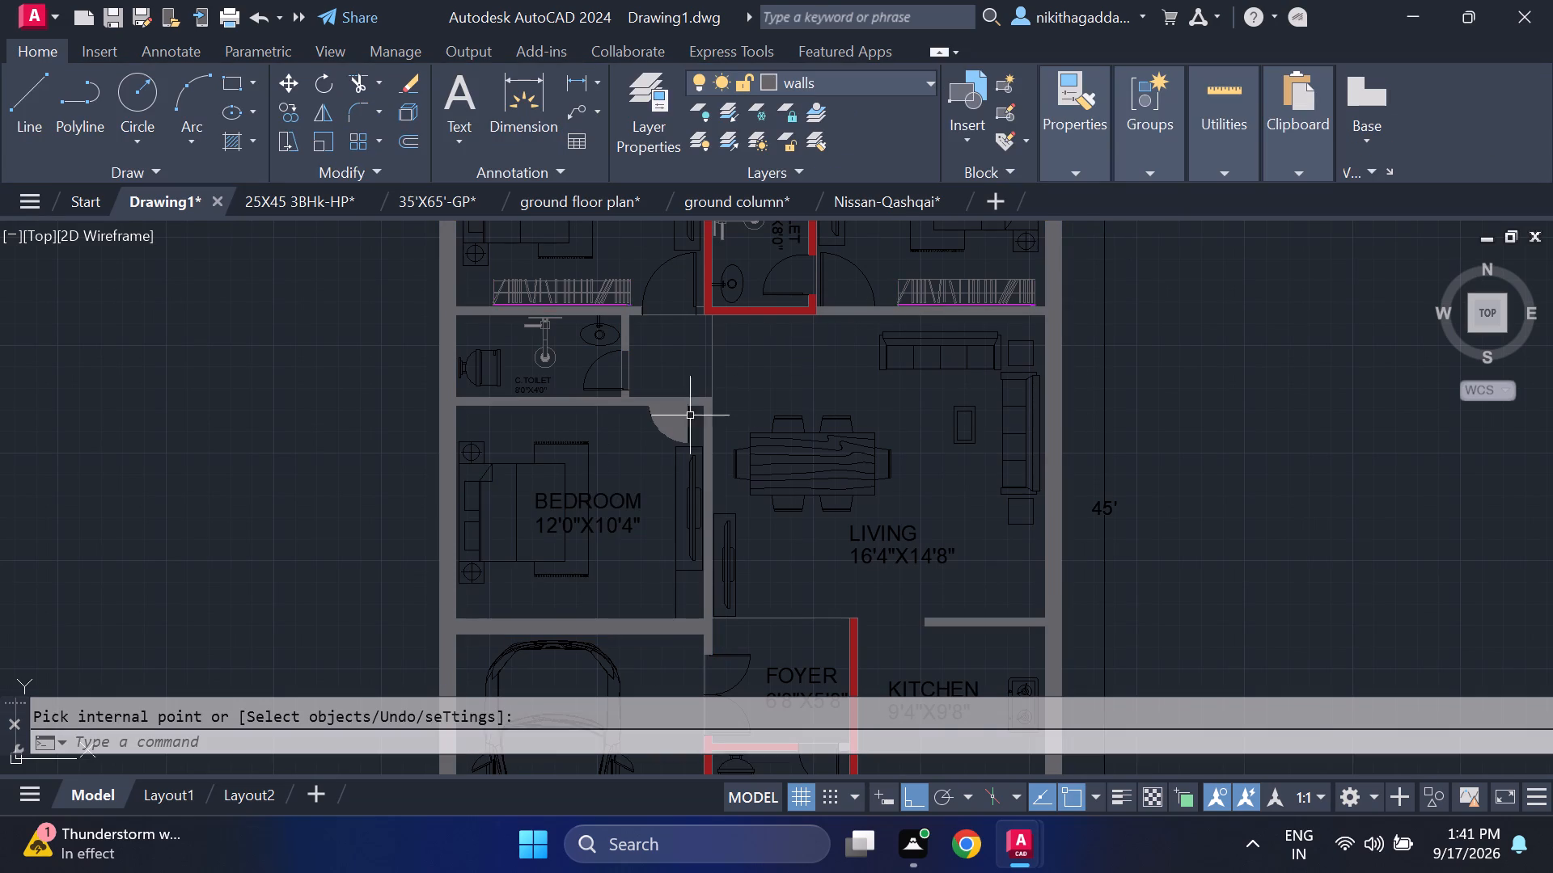
Trim the wall line on the inner side of the C.TOILET door opening, including its short remainder at the door leaf.
{"action": "scroll", "coordinate": [676, 423], "scroll_direction": "down", "scroll_amount": 2}
{"action": "scroll", "coordinate": [710, 425], "scroll_direction": "up", "scroll_amount": 2}
{"action": "scroll", "coordinate": [578, 373], "scroll_direction": "up", "scroll_amount": 3}
{"action": "type", "text": "tr"}
{"action": "key", "text": "Return"}
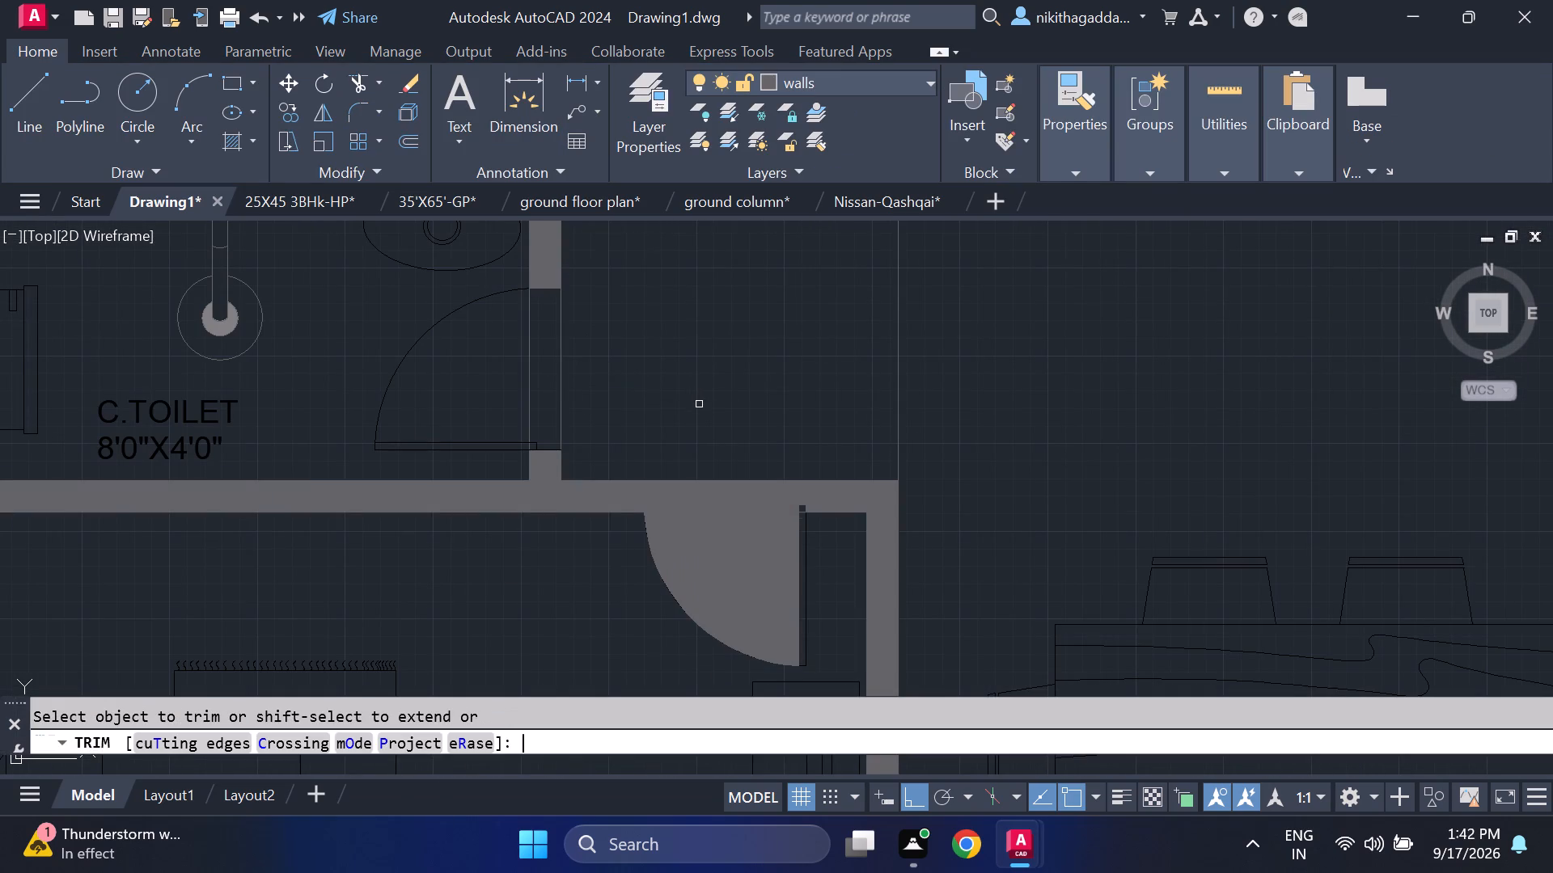
{"action": "left_click", "coordinate": [531, 390]}
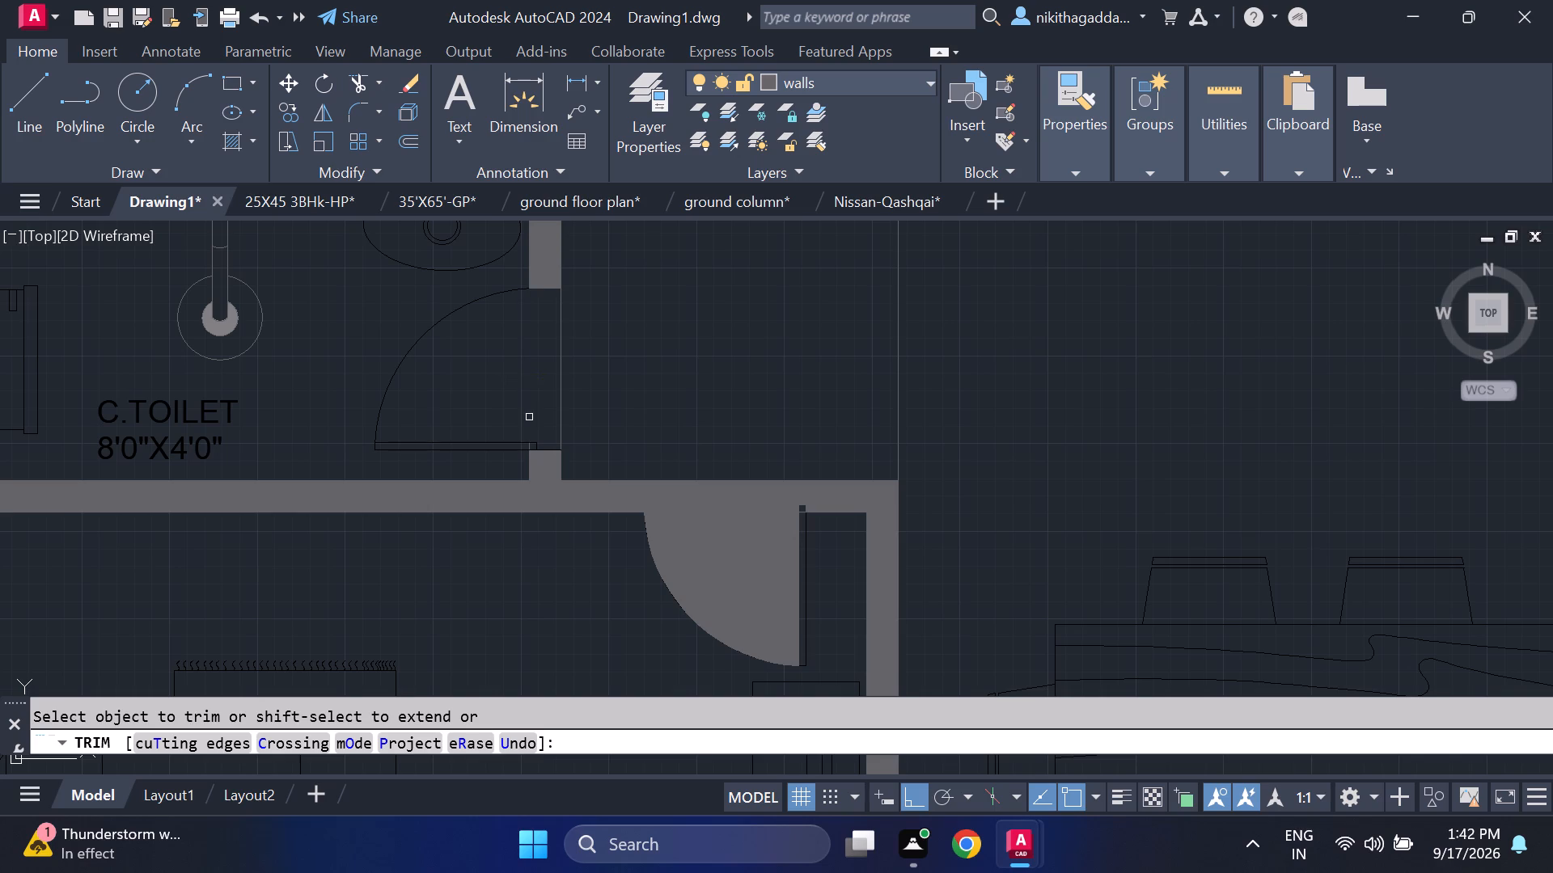
{"action": "scroll", "coordinate": [540, 452], "scroll_direction": "up", "scroll_amount": 3}
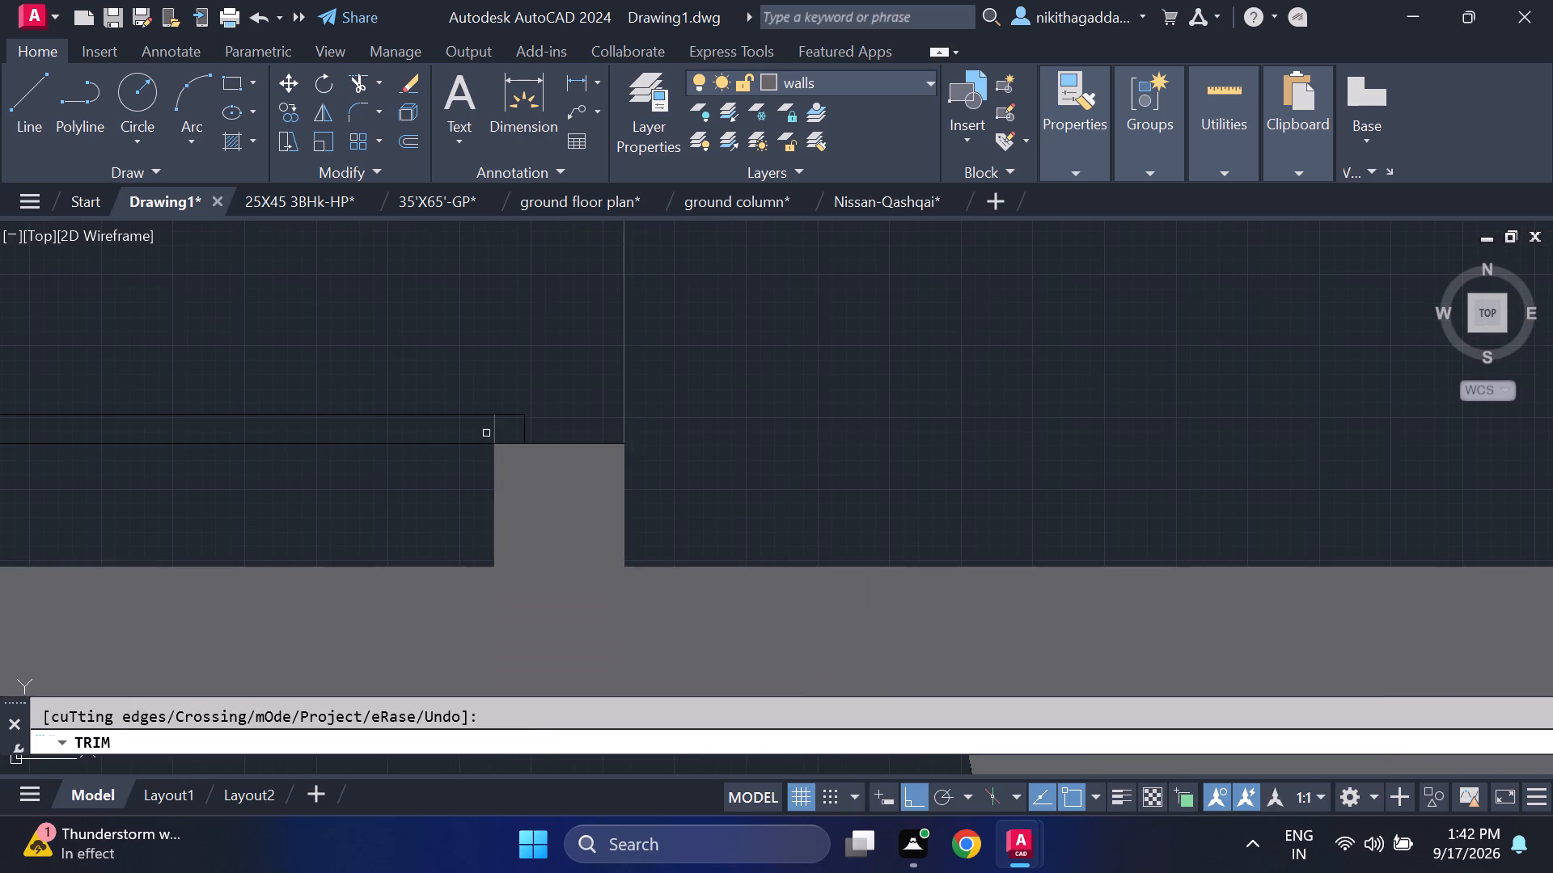
{"action": "left_click", "coordinate": [495, 428]}
{"action": "key", "text": "Escape"}
Change the colour of the new outer and connected room wall hatch to red.
{"action": "scroll", "coordinate": [1015, 436], "scroll_direction": "down", "scroll_amount": 9}
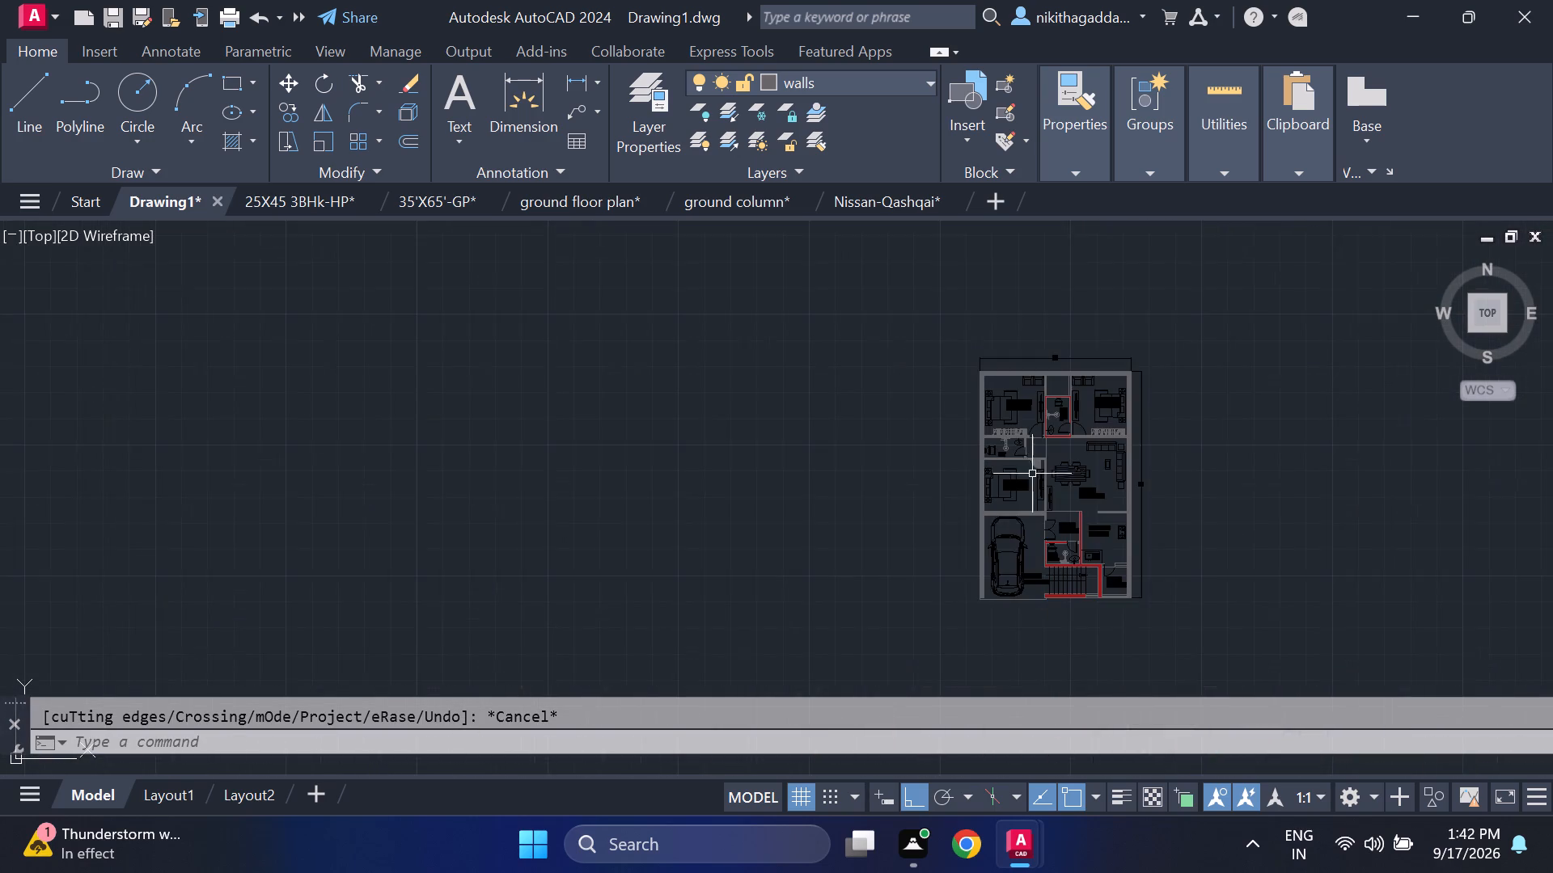
{"action": "scroll", "coordinate": [901, 504], "scroll_direction": "up", "scroll_amount": 1}
{"action": "middle_click_drag", "start_coordinate": [883, 499], "coordinate": [524, 458]}
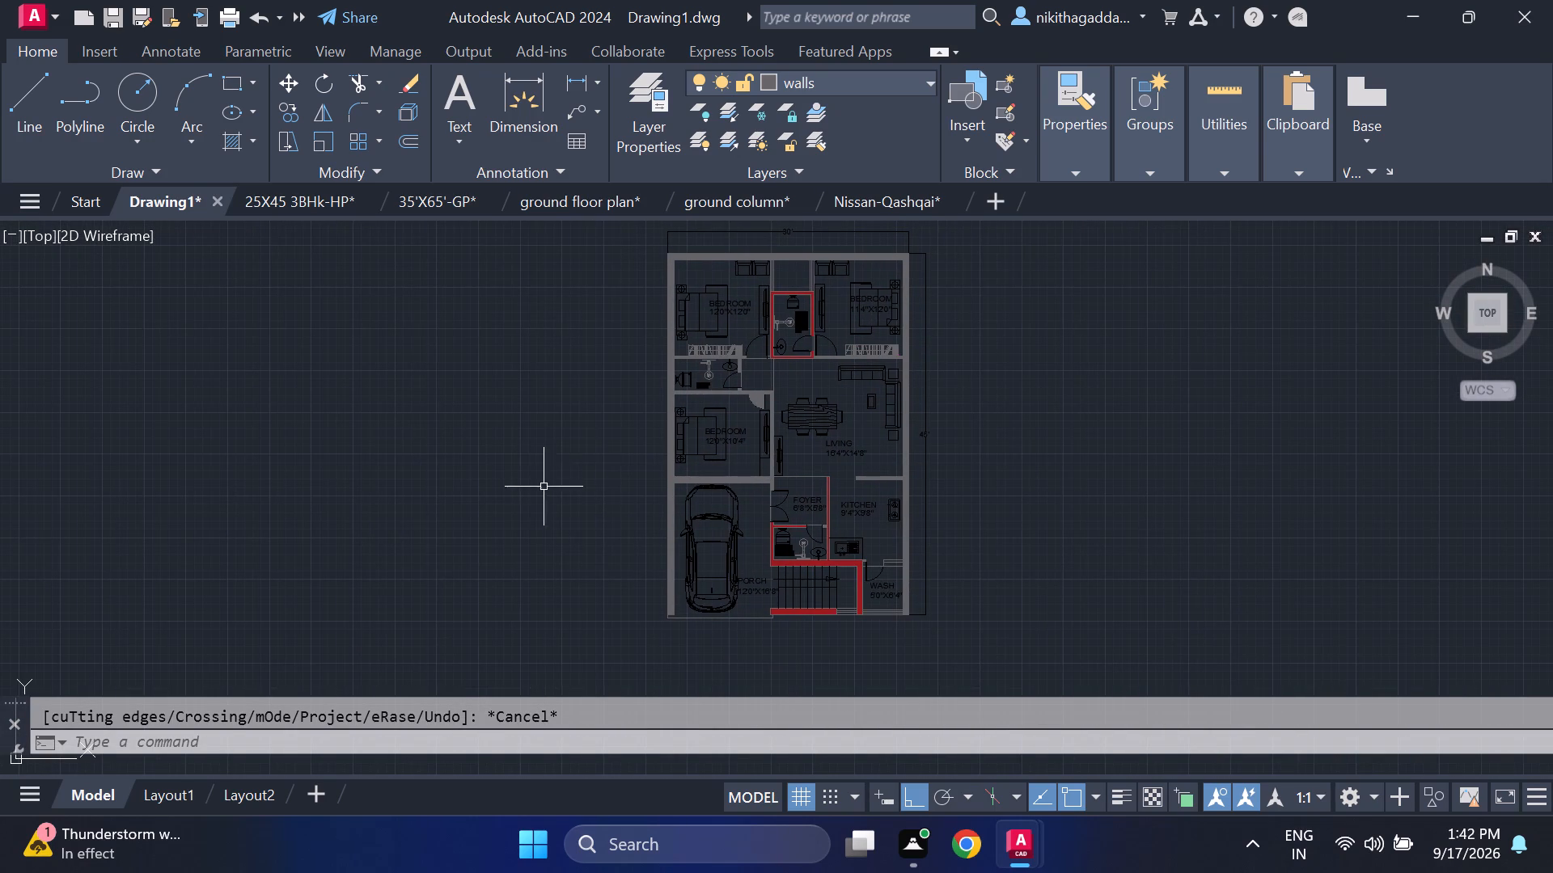
{"action": "scroll", "coordinate": [809, 247], "scroll_direction": "up", "scroll_amount": 2}
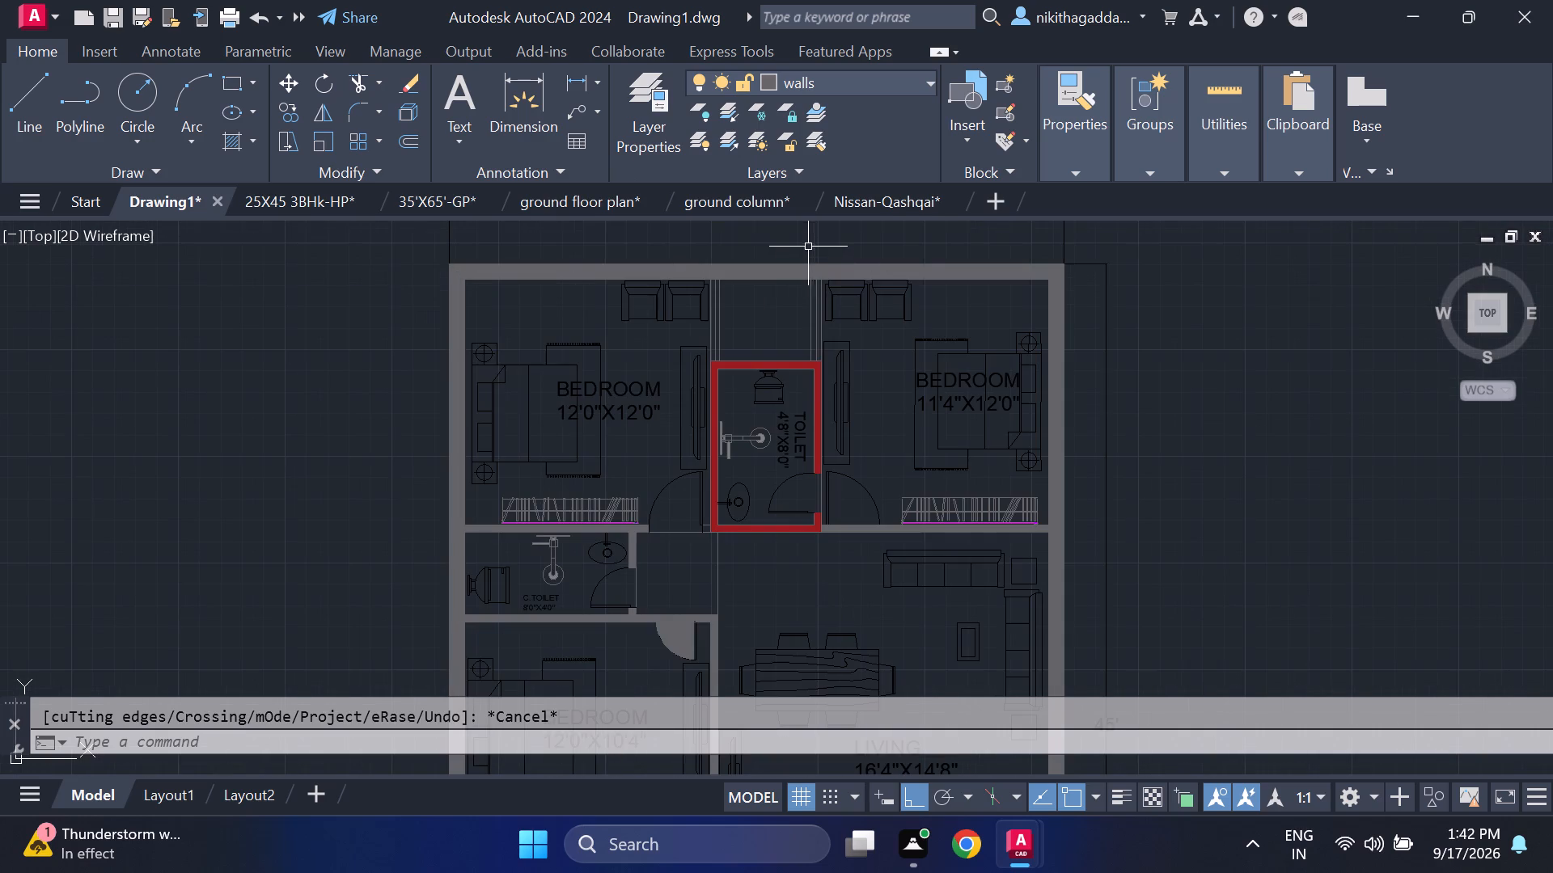
{"action": "left_click", "coordinate": [775, 268]}
{"action": "left_click", "coordinate": [741, 106]}
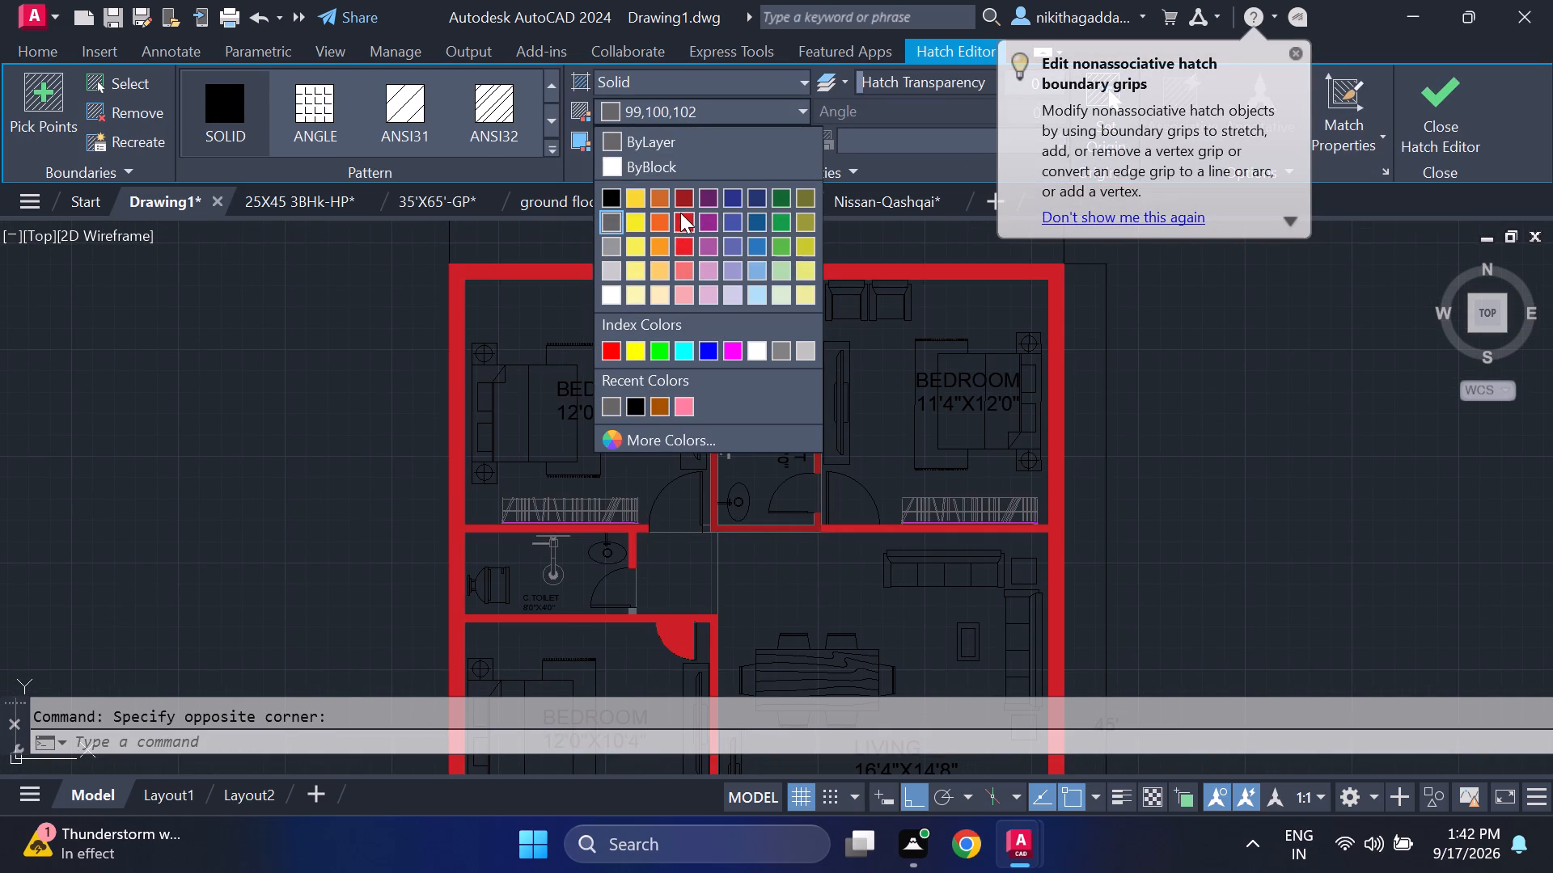
{"action": "left_click", "coordinate": [680, 212]}
{"action": "key", "text": "Escape"}
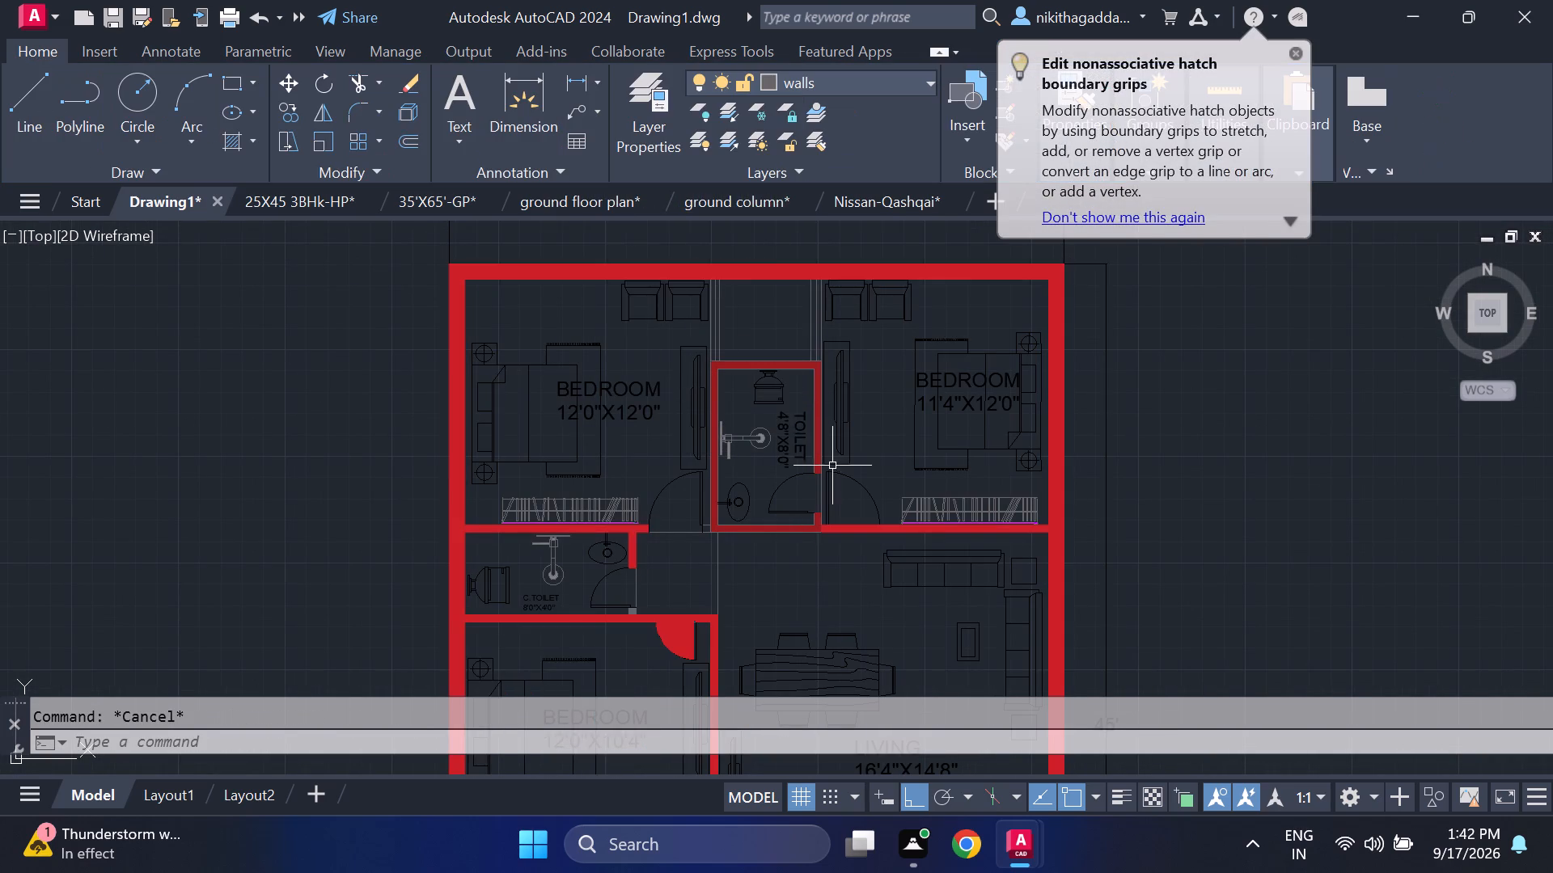
Examine the wall hatch around the bedroom wardrobes, toilets, C.TOILET door, KITCHEN and WASH for gaps and leftover lines.
{"action": "scroll", "coordinate": [832, 468], "scroll_direction": "down", "scroll_amount": 3}
{"action": "scroll", "coordinate": [776, 487], "scroll_direction": "up", "scroll_amount": 7}
{"action": "scroll", "coordinate": [781, 473], "scroll_direction": "down", "scroll_amount": 5}
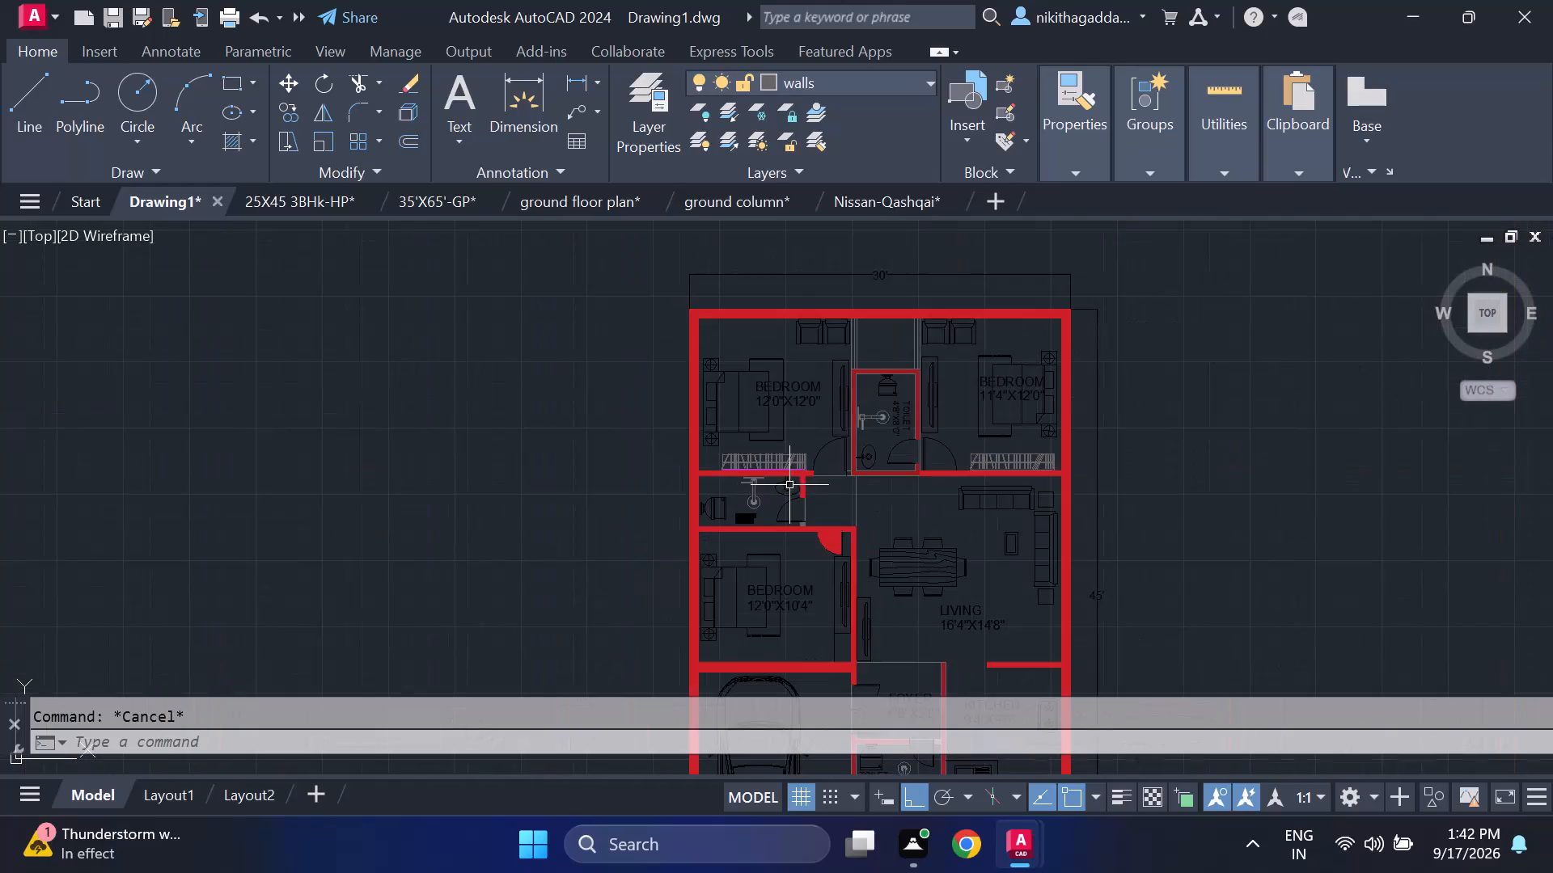
{"action": "scroll", "coordinate": [1028, 471], "scroll_direction": "up", "scroll_amount": 2}
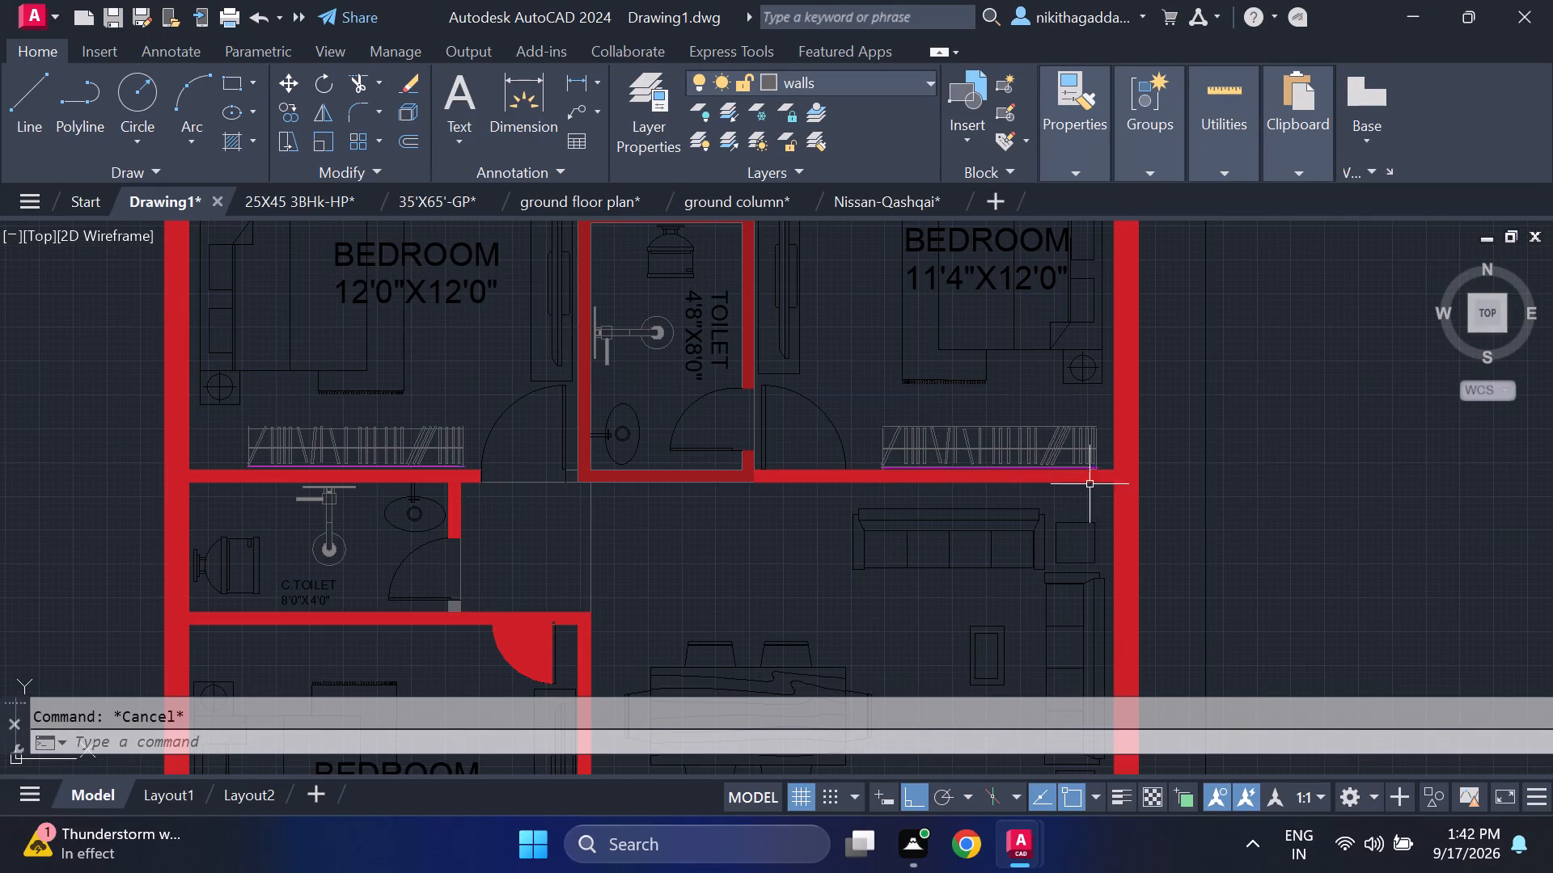
{"action": "key", "text": "Return"}
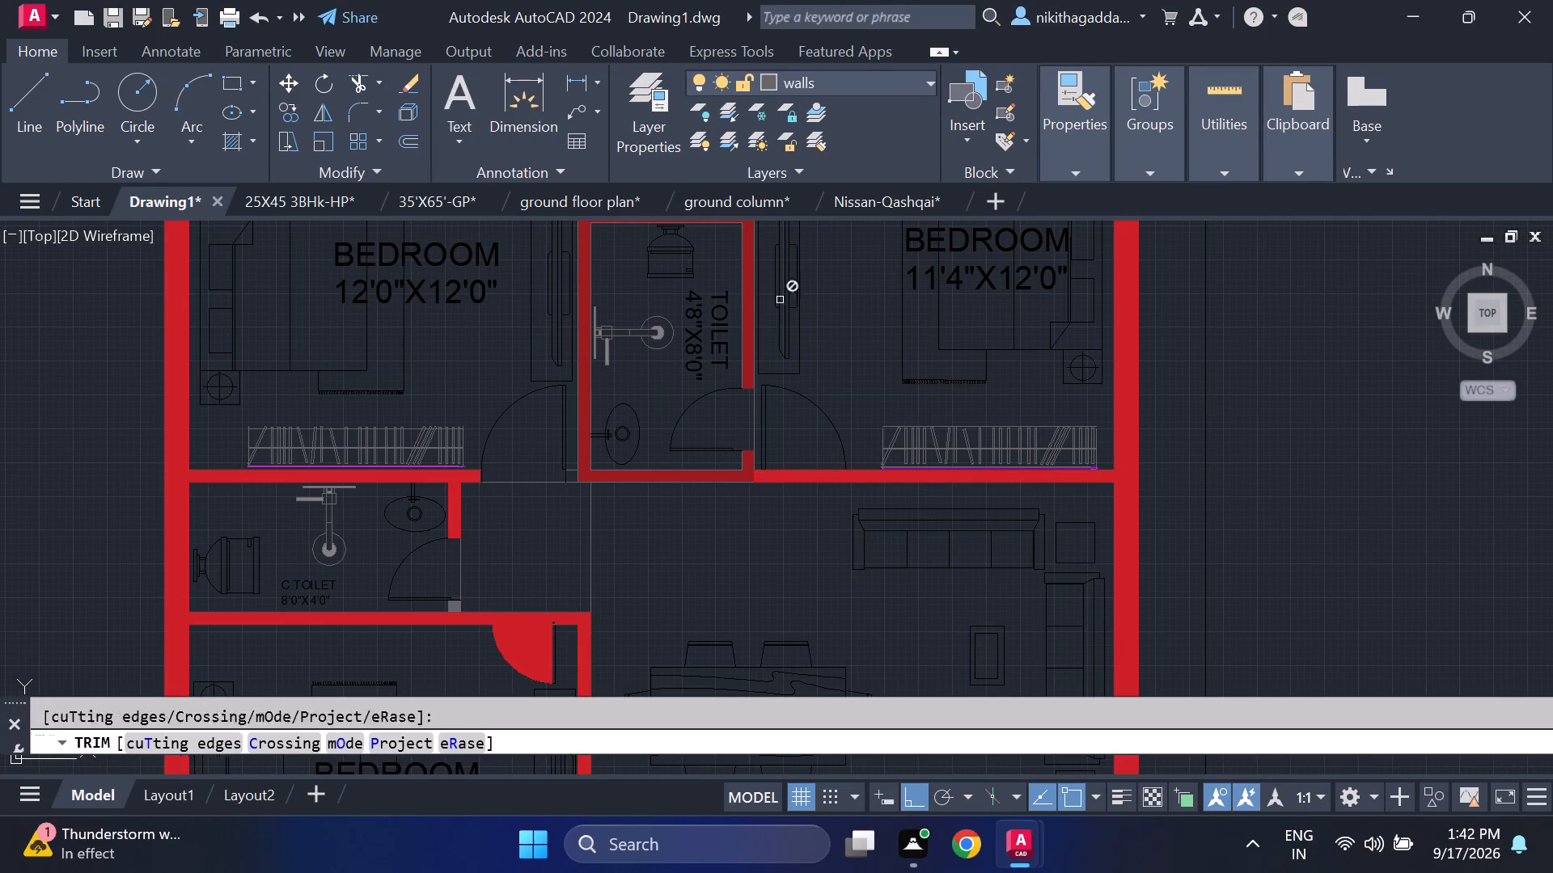
{"action": "key", "text": "Escape"}
{"action": "scroll", "coordinate": [348, 458], "scroll_direction": "up", "scroll_amount": 4}
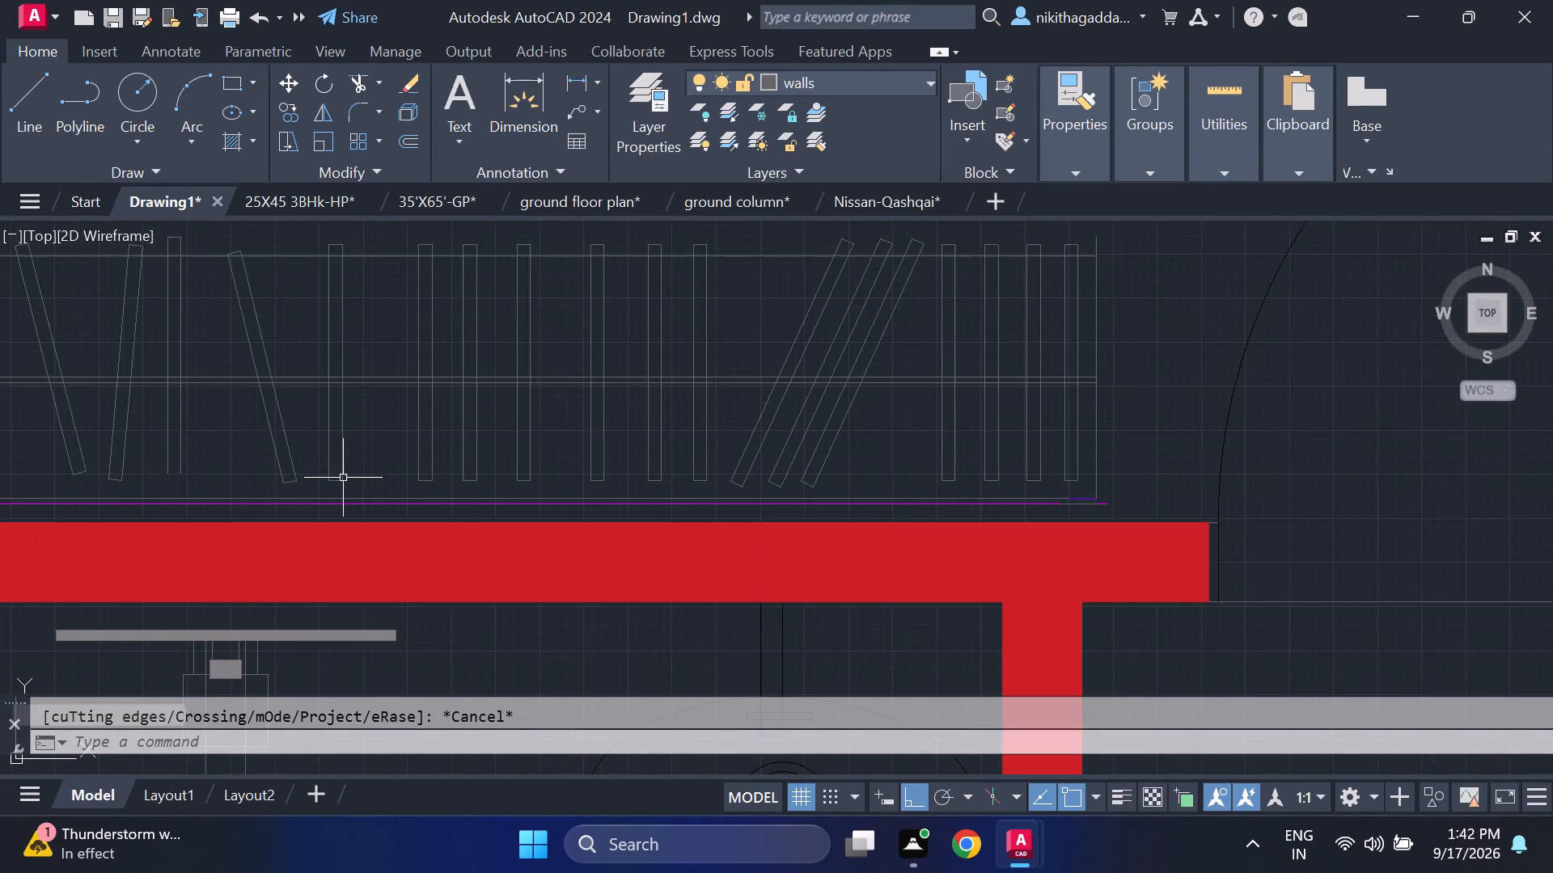
{"action": "scroll", "coordinate": [343, 479], "scroll_direction": "down", "scroll_amount": 6}
{"action": "scroll", "coordinate": [630, 508], "scroll_direction": "up", "scroll_amount": 2}
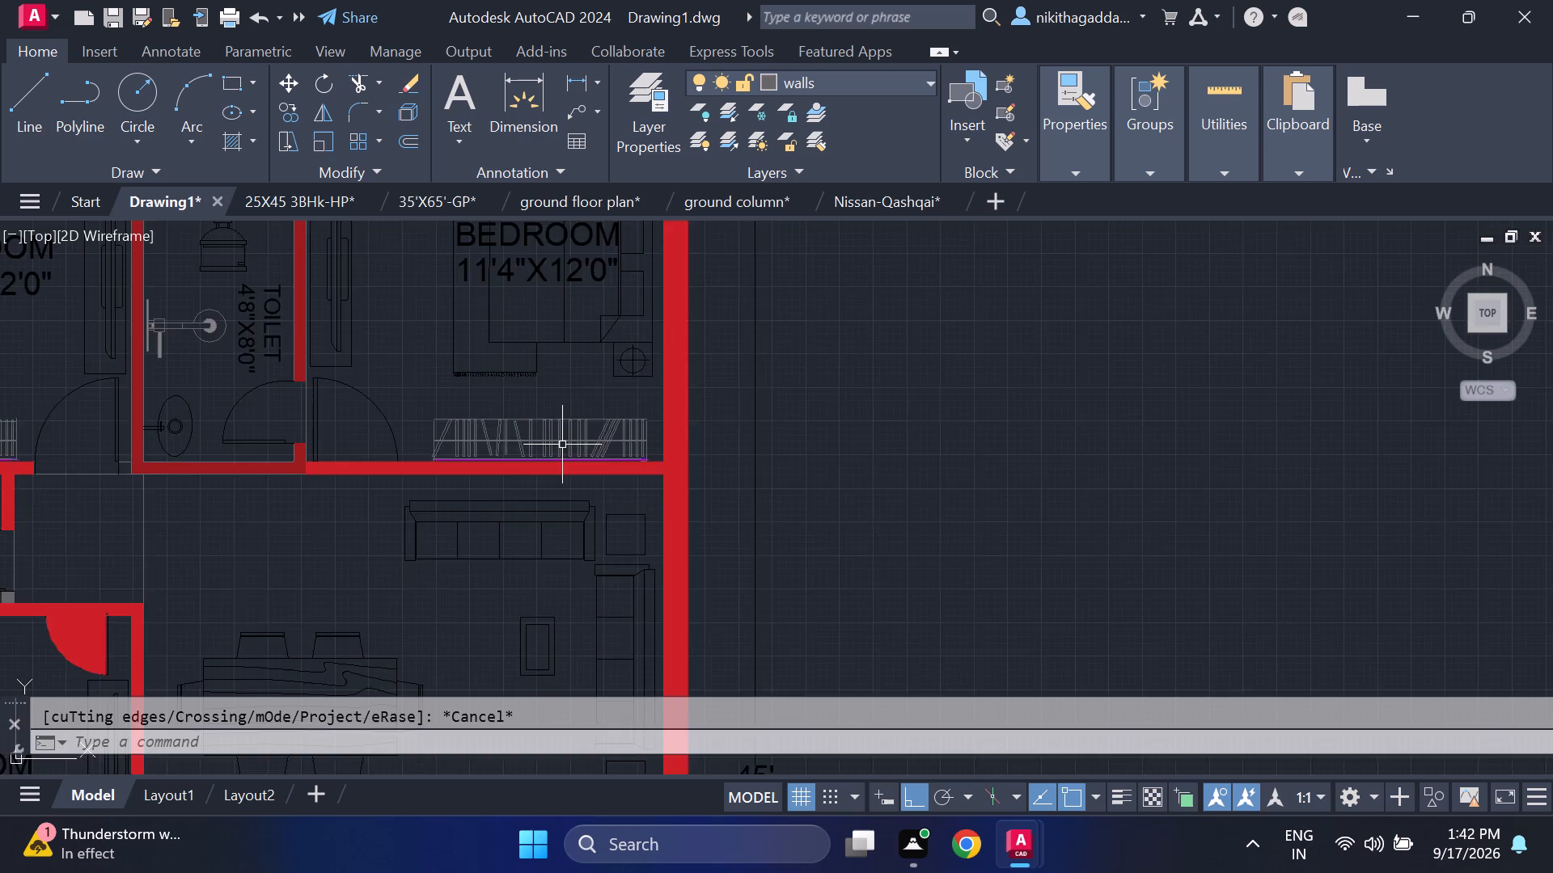
{"action": "scroll", "coordinate": [562, 445], "scroll_direction": "up", "scroll_amount": 3}
{"action": "scroll", "coordinate": [553, 467], "scroll_direction": "down", "scroll_amount": 5}
{"action": "scroll", "coordinate": [547, 481], "scroll_direction": "up", "scroll_amount": 5}
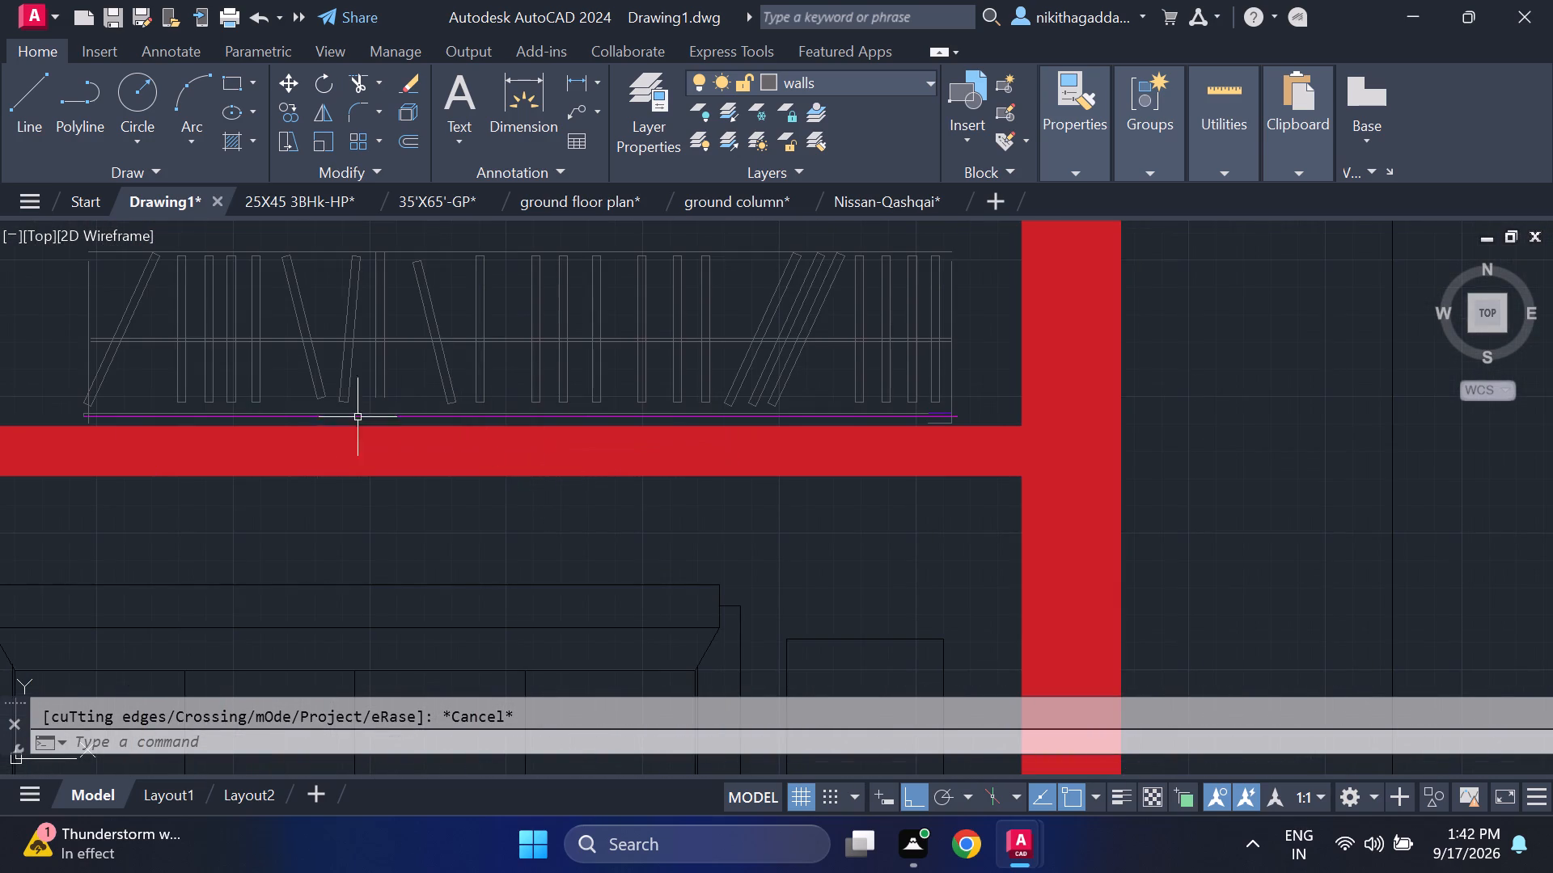
{"action": "scroll", "coordinate": [248, 424], "scroll_direction": "up", "scroll_amount": 3}
{"action": "scroll", "coordinate": [249, 426], "scroll_direction": "down", "scroll_amount": 4}
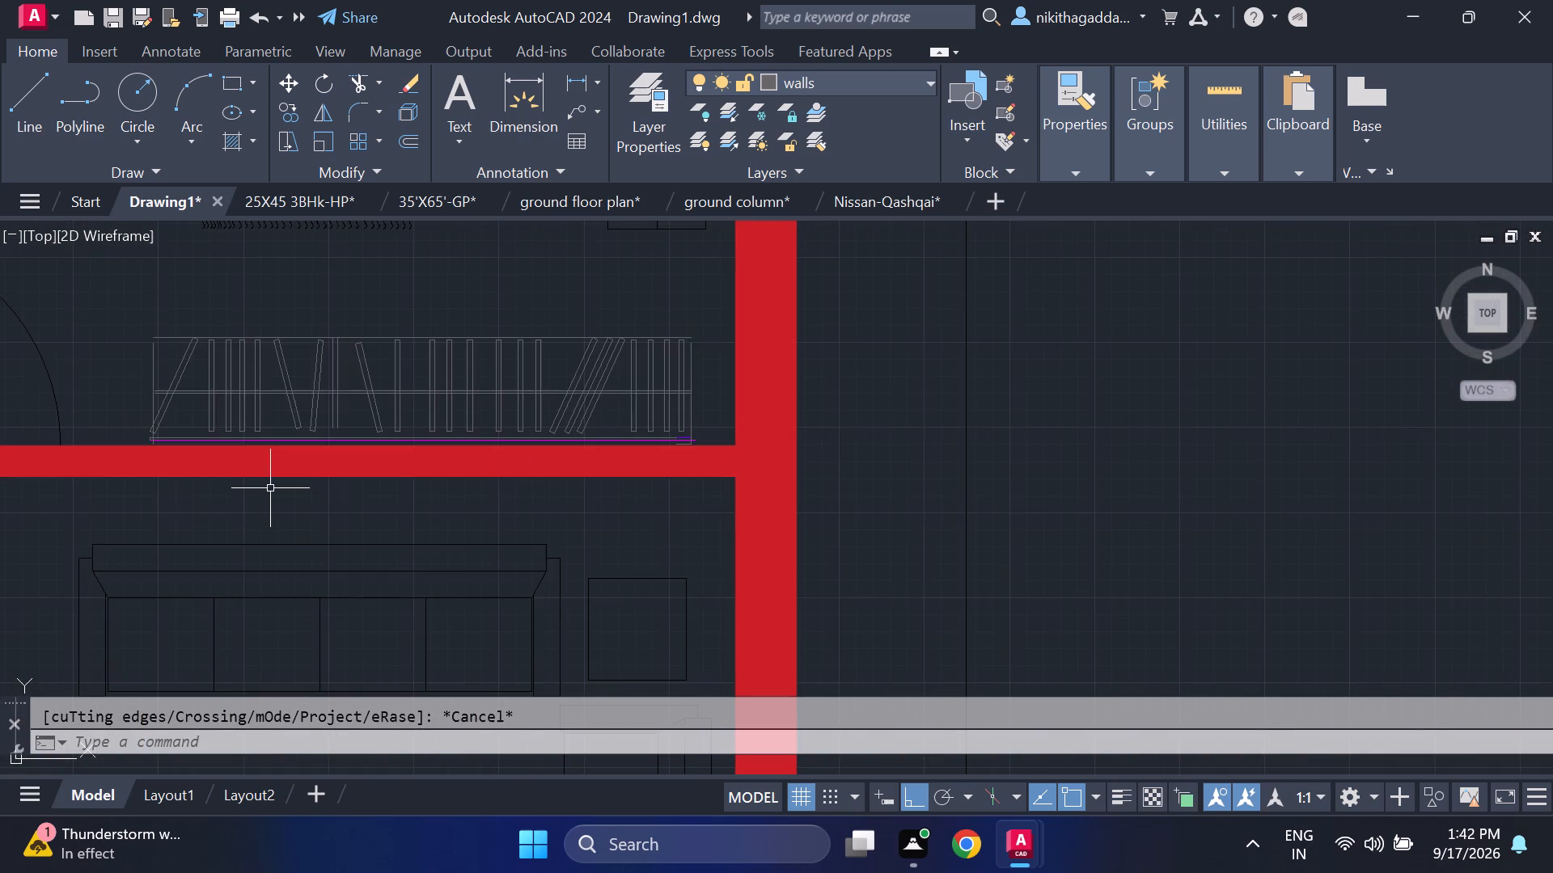
{"action": "scroll", "coordinate": [279, 489], "scroll_direction": "down", "scroll_amount": 3}
{"action": "middle_click_drag", "start_coordinate": [282, 488], "coordinate": [651, 272]}
{"action": "scroll", "coordinate": [649, 354], "scroll_direction": "down", "scroll_amount": 2}
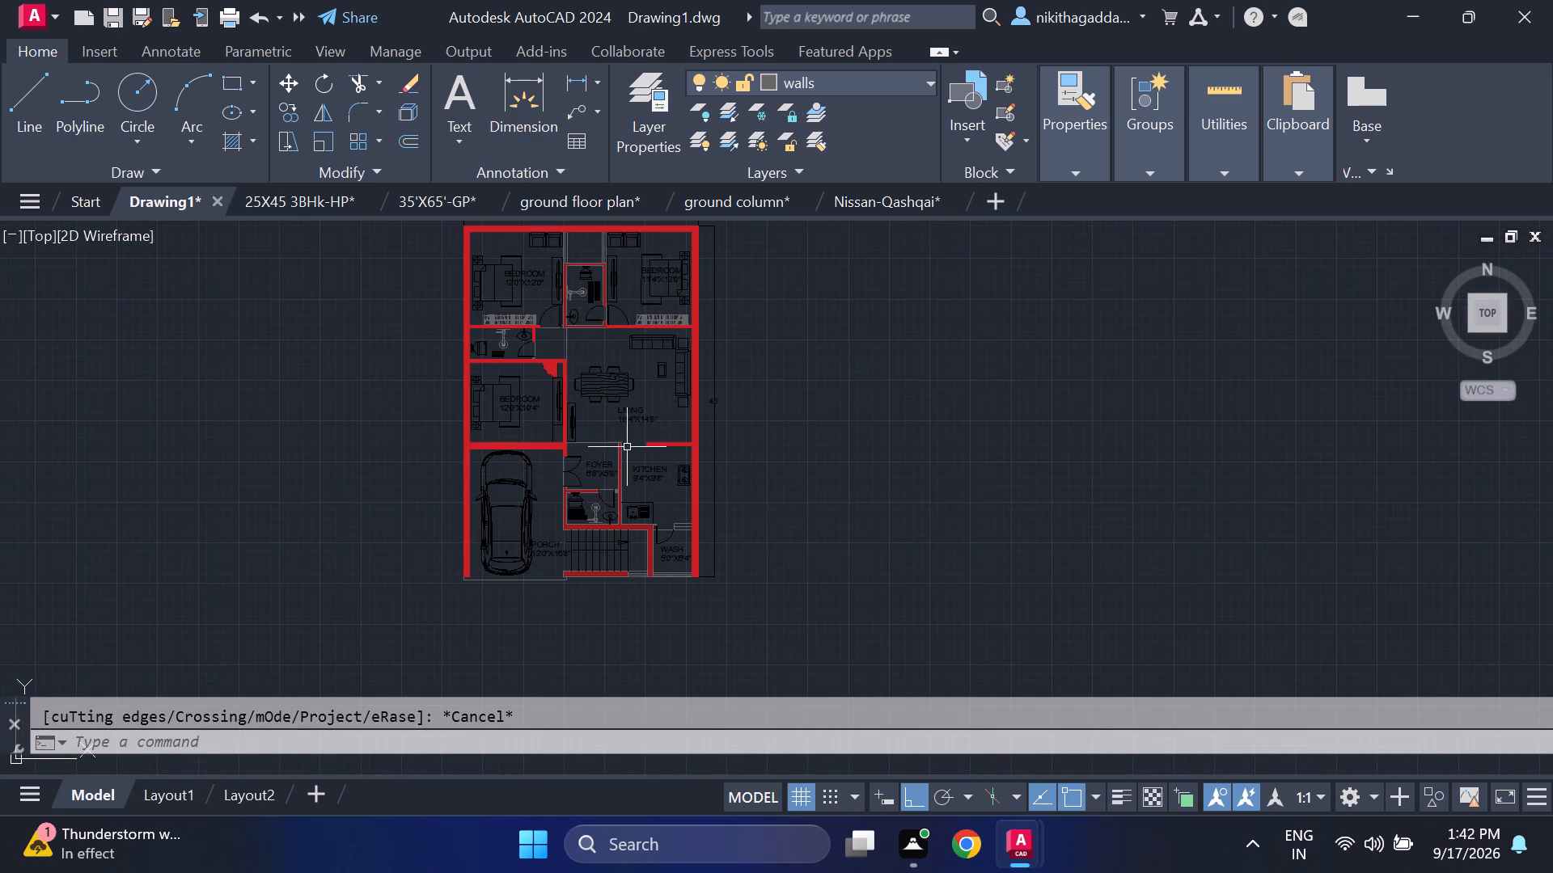
{"action": "scroll", "coordinate": [676, 515], "scroll_direction": "up", "scroll_amount": 3}
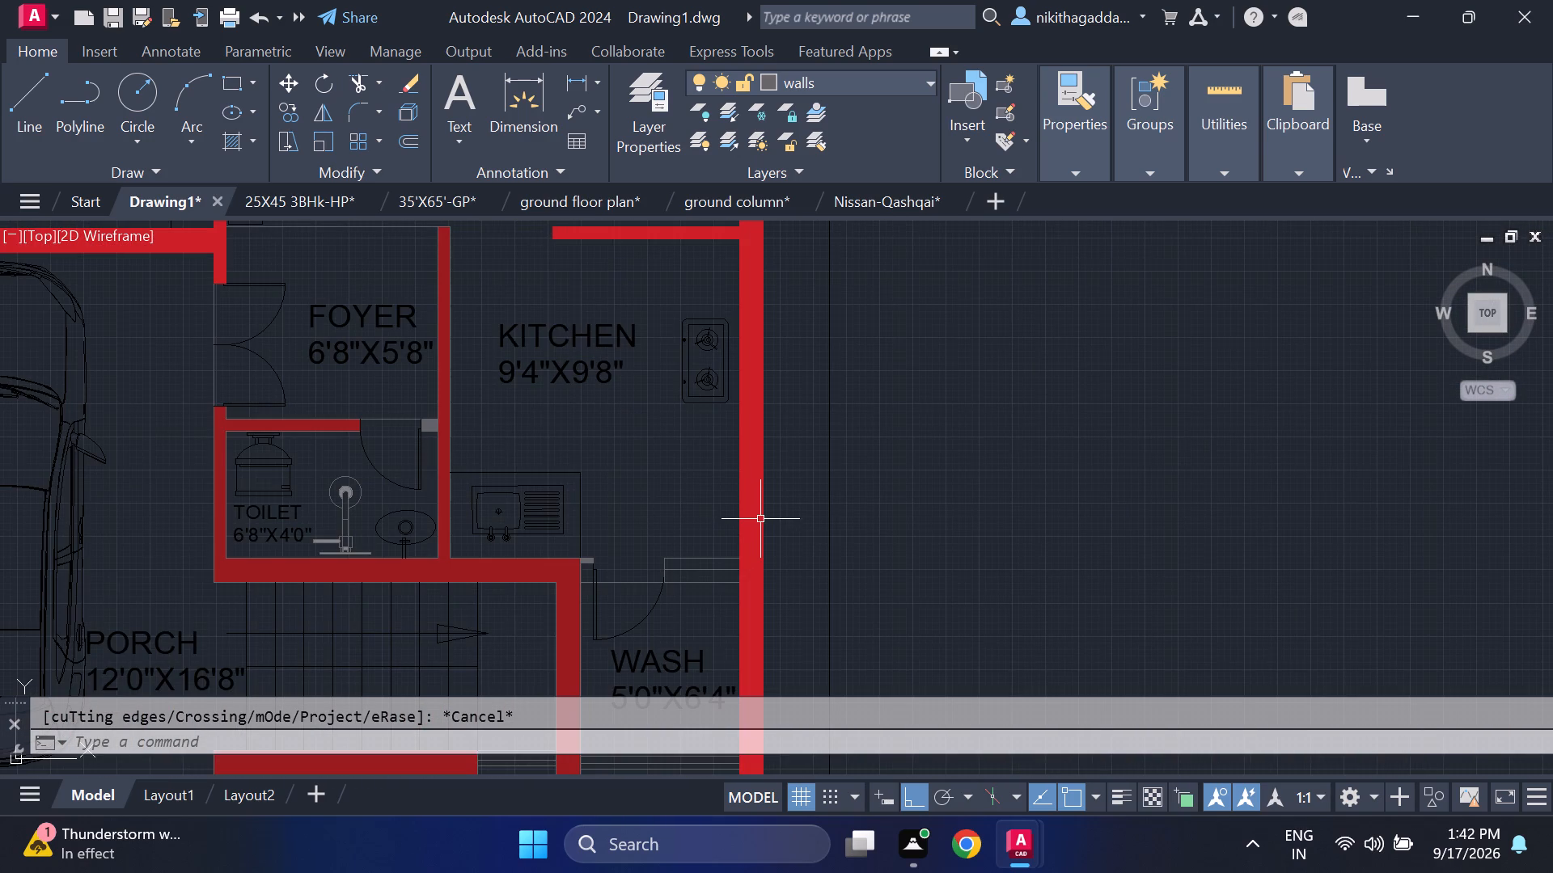
Change the colour of the small grey wall hatch beside the WASH door to dark red 153,27,30.
{"action": "scroll", "coordinate": [762, 520], "scroll_direction": "down", "scroll_amount": 2}
{"action": "scroll", "coordinate": [679, 536], "scroll_direction": "up", "scroll_amount": 5}
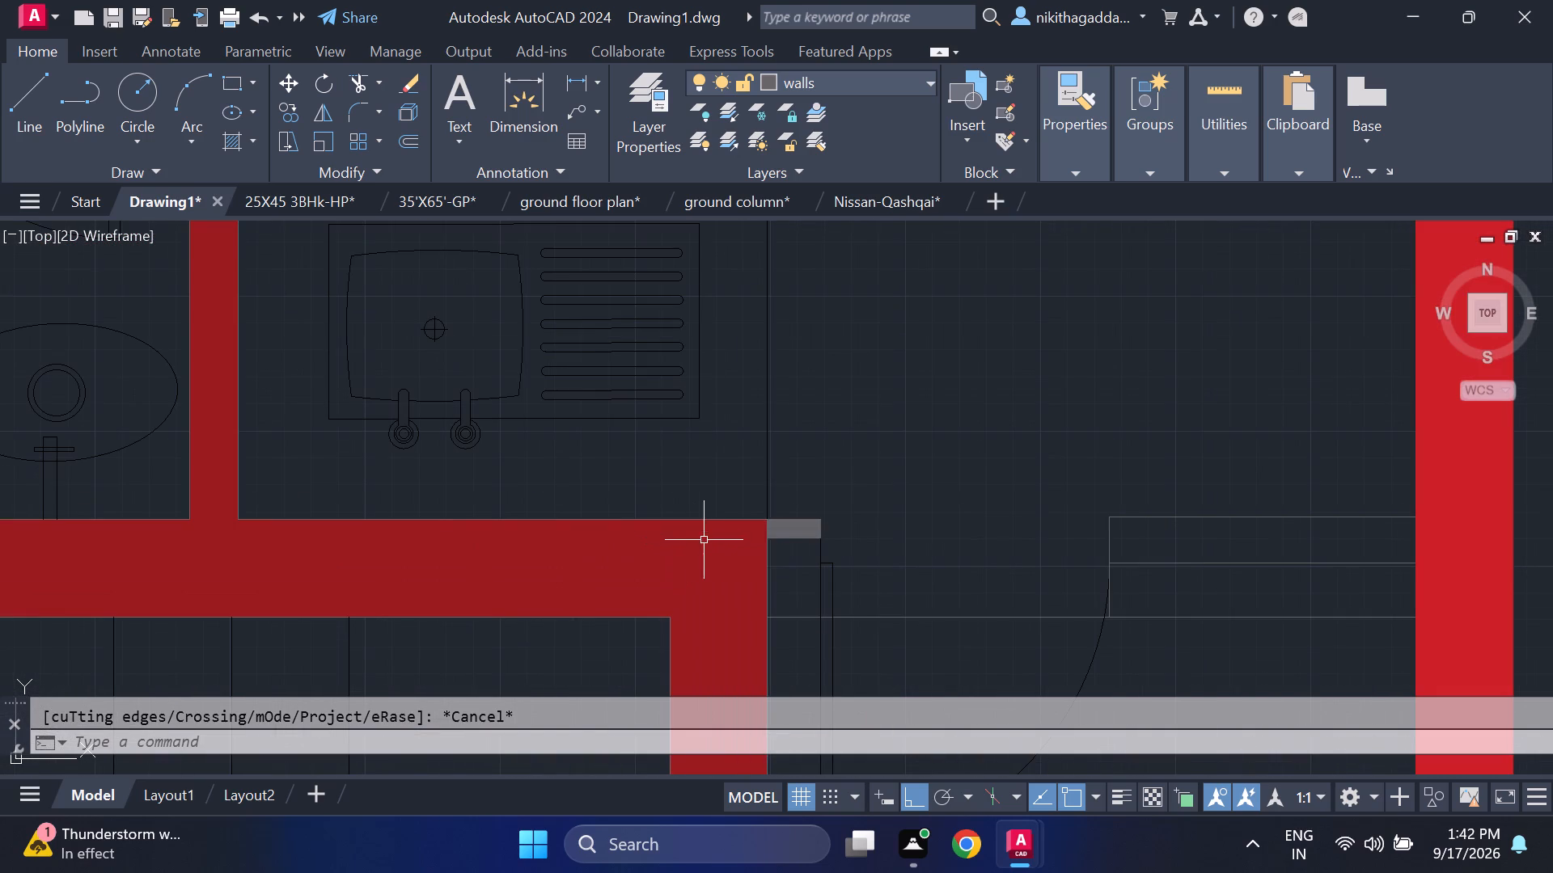
{"action": "left_click", "coordinate": [810, 526]}
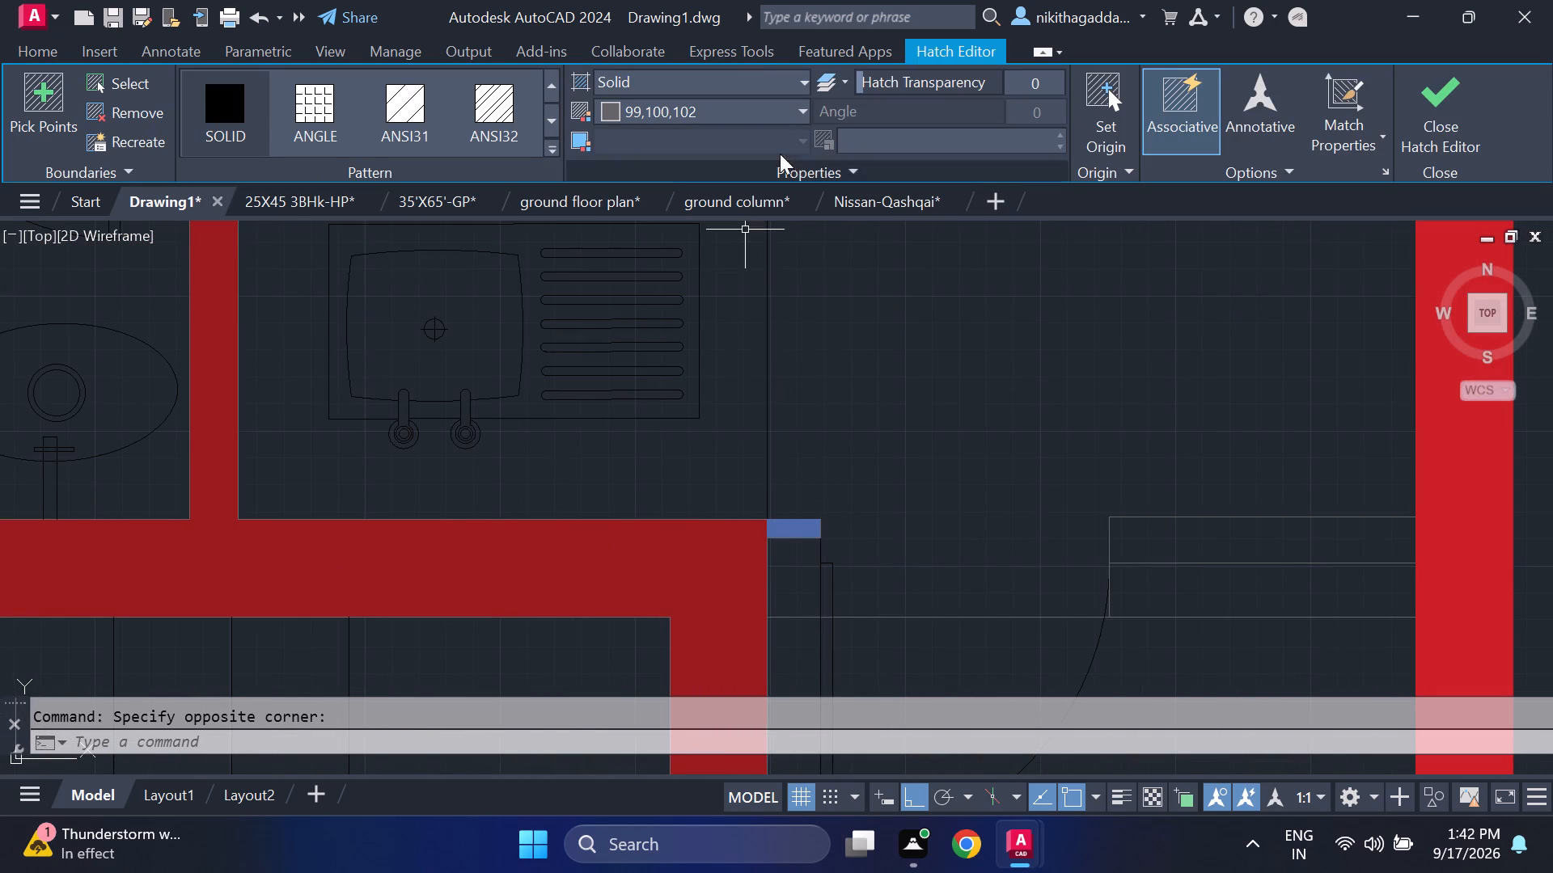
{"action": "left_click", "coordinate": [794, 99]}
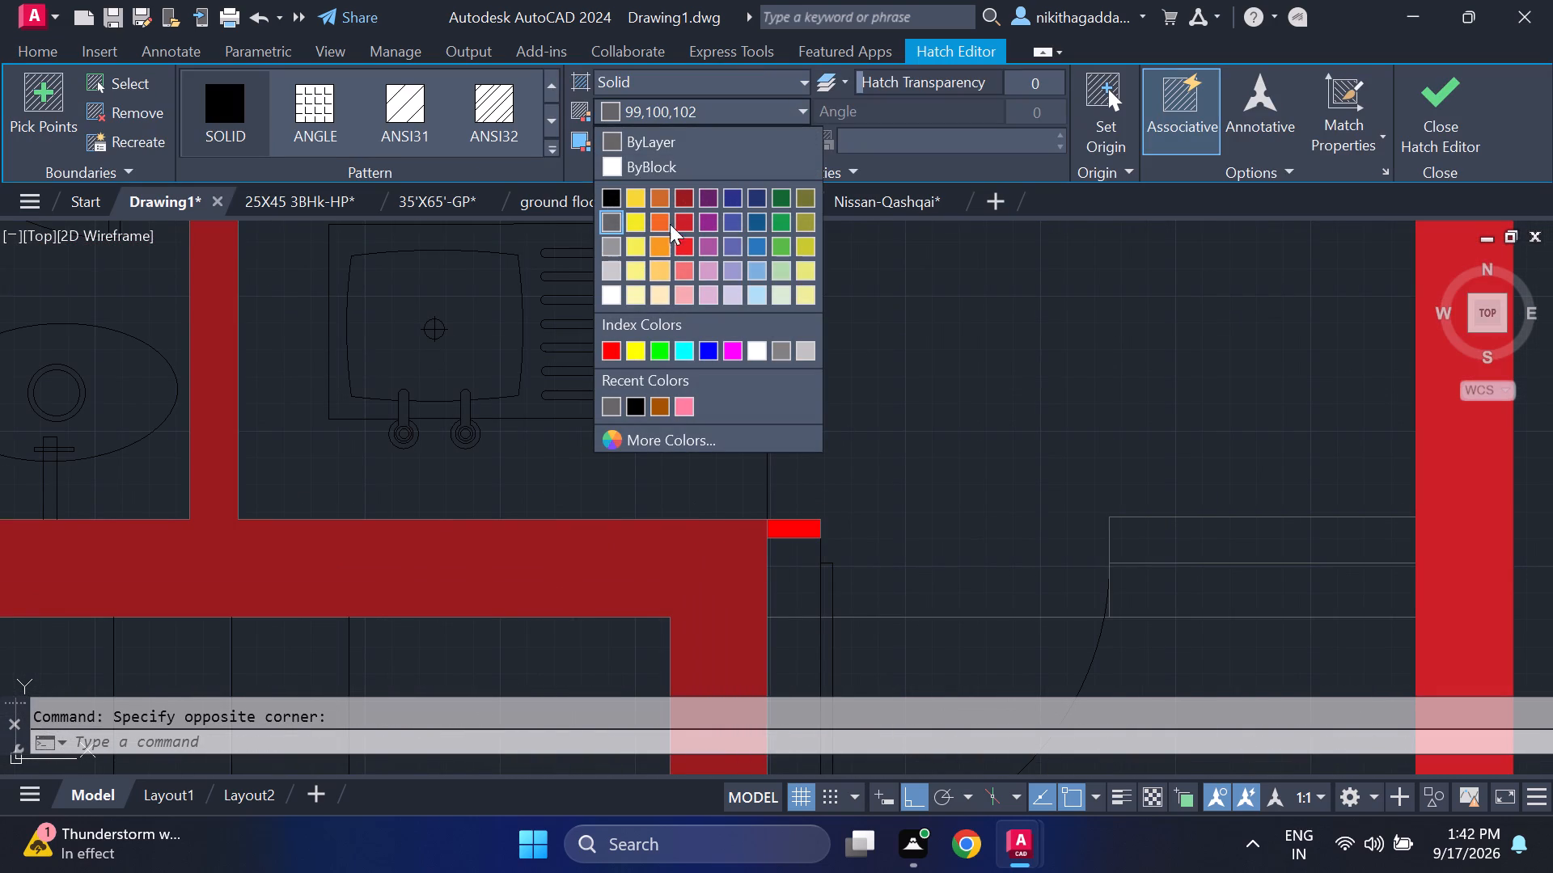
{"action": "left_click", "coordinate": [679, 191]}
{"action": "key", "text": "Escape"}
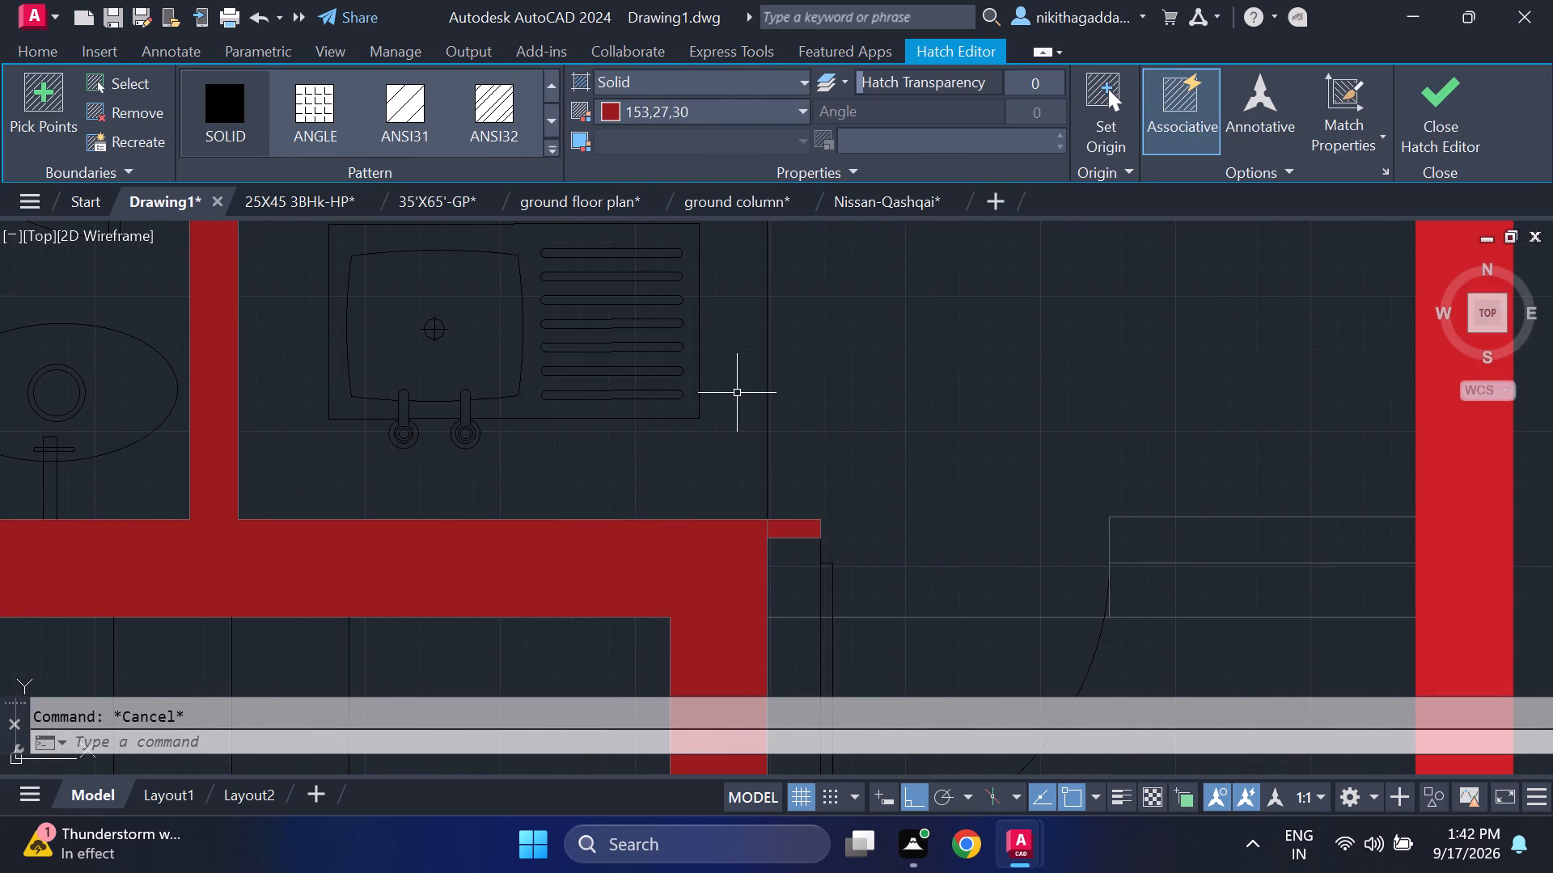
Examine the red wall hatch from the PORCH and KITCHEN up to the bedrooms and toilets for remaining gaps.
{"action": "scroll", "coordinate": [798, 489], "scroll_direction": "down", "scroll_amount": 3}
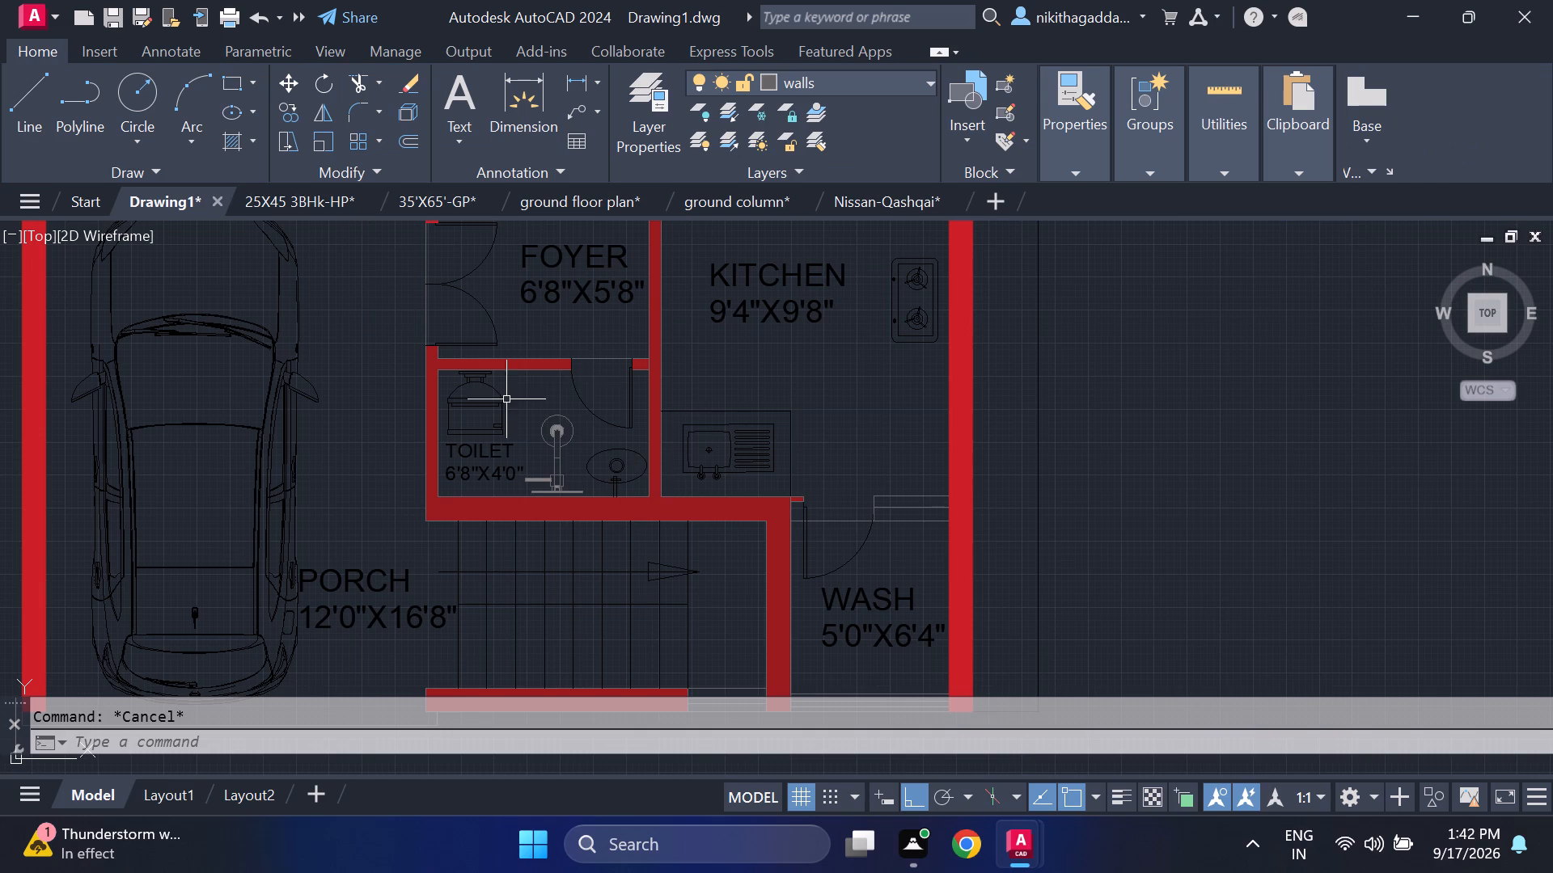
{"action": "scroll", "coordinate": [421, 381], "scroll_direction": "down", "scroll_amount": 2}
{"action": "middle_click_drag", "start_coordinate": [425, 382], "coordinate": [583, 606]}
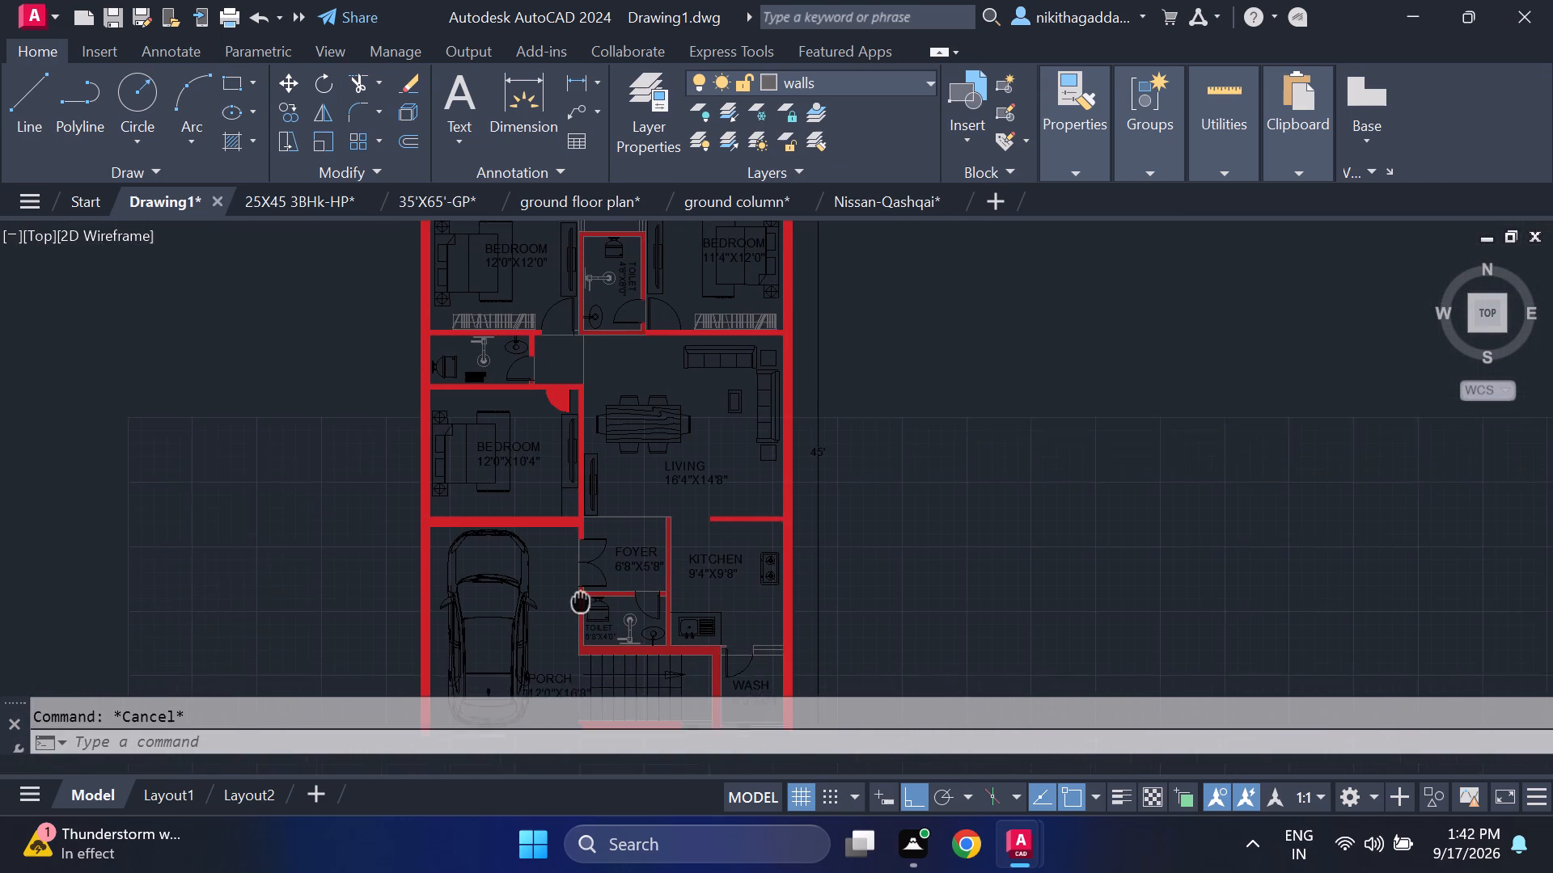
{"action": "middle_click_drag", "start_coordinate": [583, 606], "coordinate": [561, 539]}
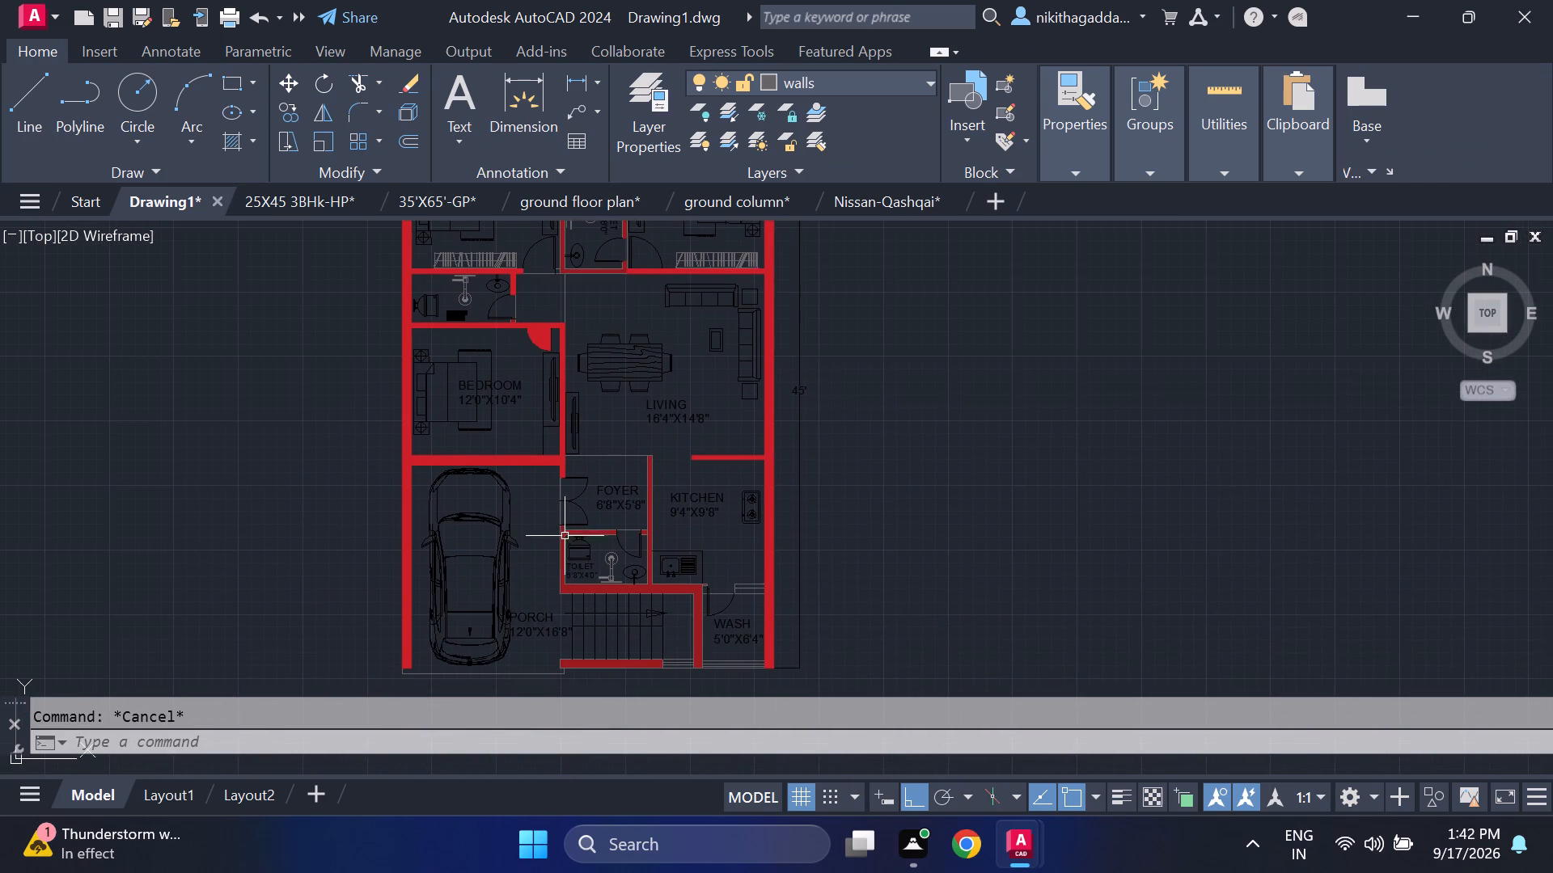
{"action": "scroll", "coordinate": [520, 305], "scroll_direction": "up", "scroll_amount": 3}
{"action": "scroll", "coordinate": [527, 351], "scroll_direction": "down", "scroll_amount": 4}
{"action": "scroll", "coordinate": [603, 486], "scroll_direction": "up", "scroll_amount": 4}
{"action": "scroll", "coordinate": [580, 481], "scroll_direction": "down", "scroll_amount": 2}
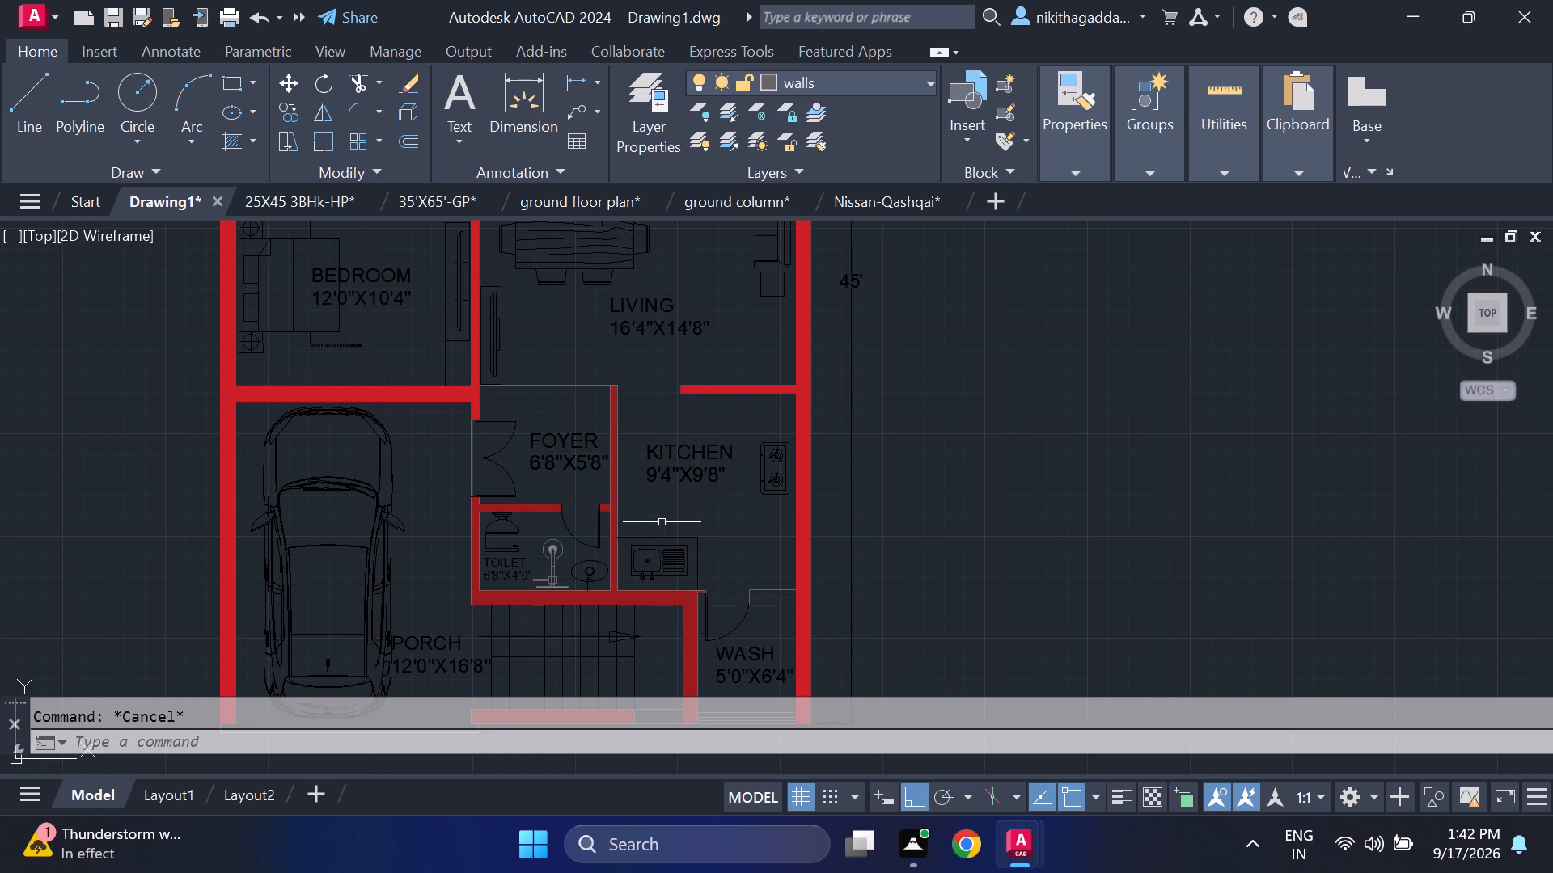
{"action": "middle_click_drag", "start_coordinate": [668, 512], "coordinate": [733, 668]}
{"action": "middle_click_drag", "start_coordinate": [719, 525], "coordinate": [733, 629]}
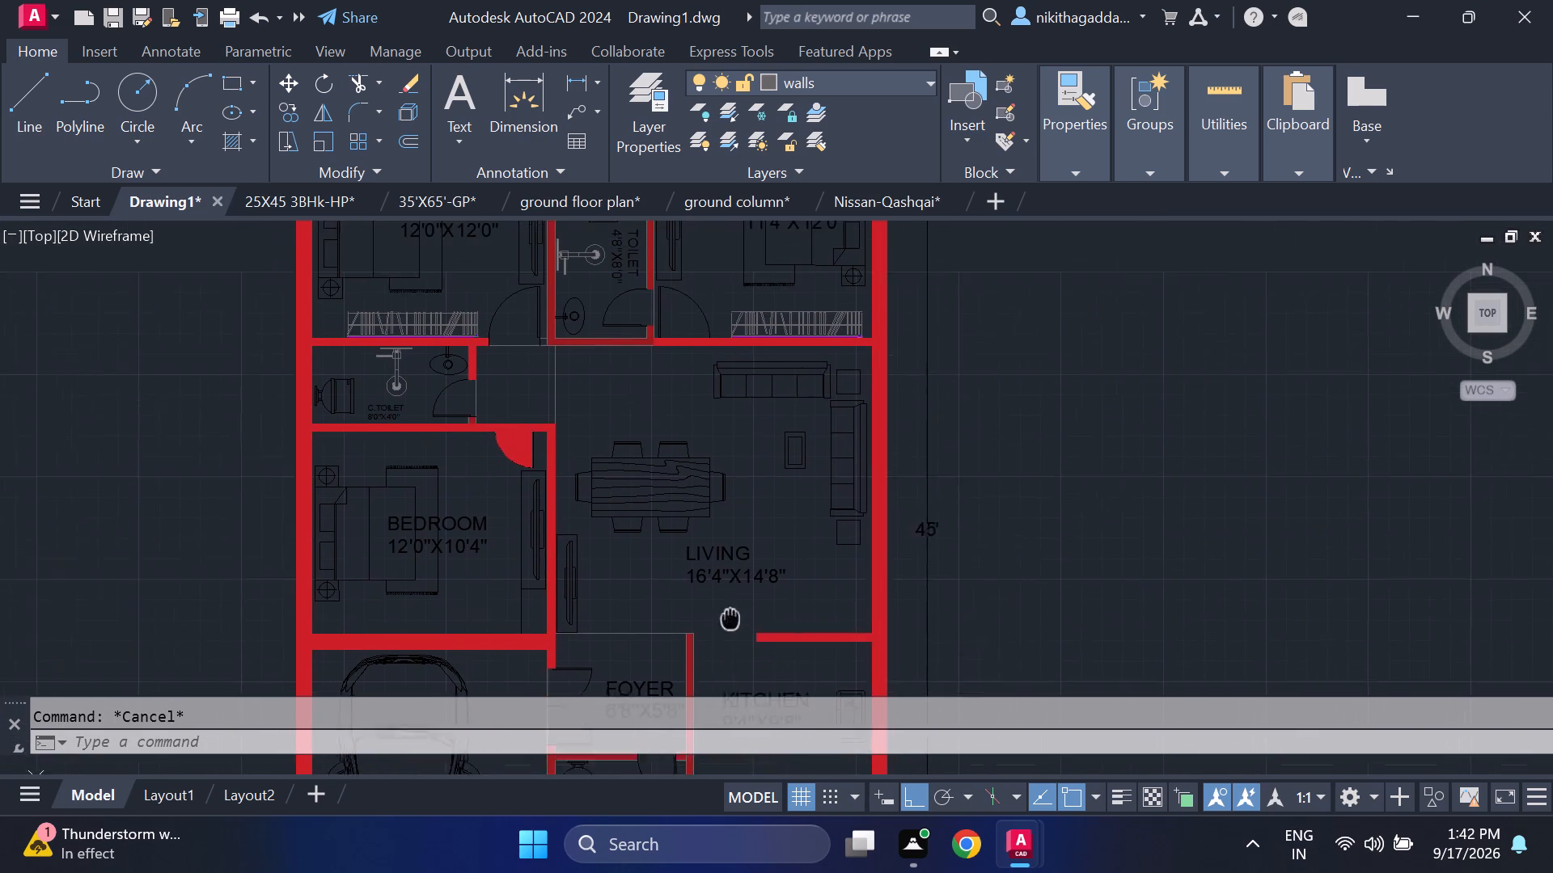
{"action": "middle_click_drag", "start_coordinate": [733, 629], "coordinate": [748, 677]}
{"action": "middle_click_drag", "start_coordinate": [730, 508], "coordinate": [741, 647]}
{"action": "scroll", "coordinate": [455, 525], "scroll_direction": "up", "scroll_amount": 2}
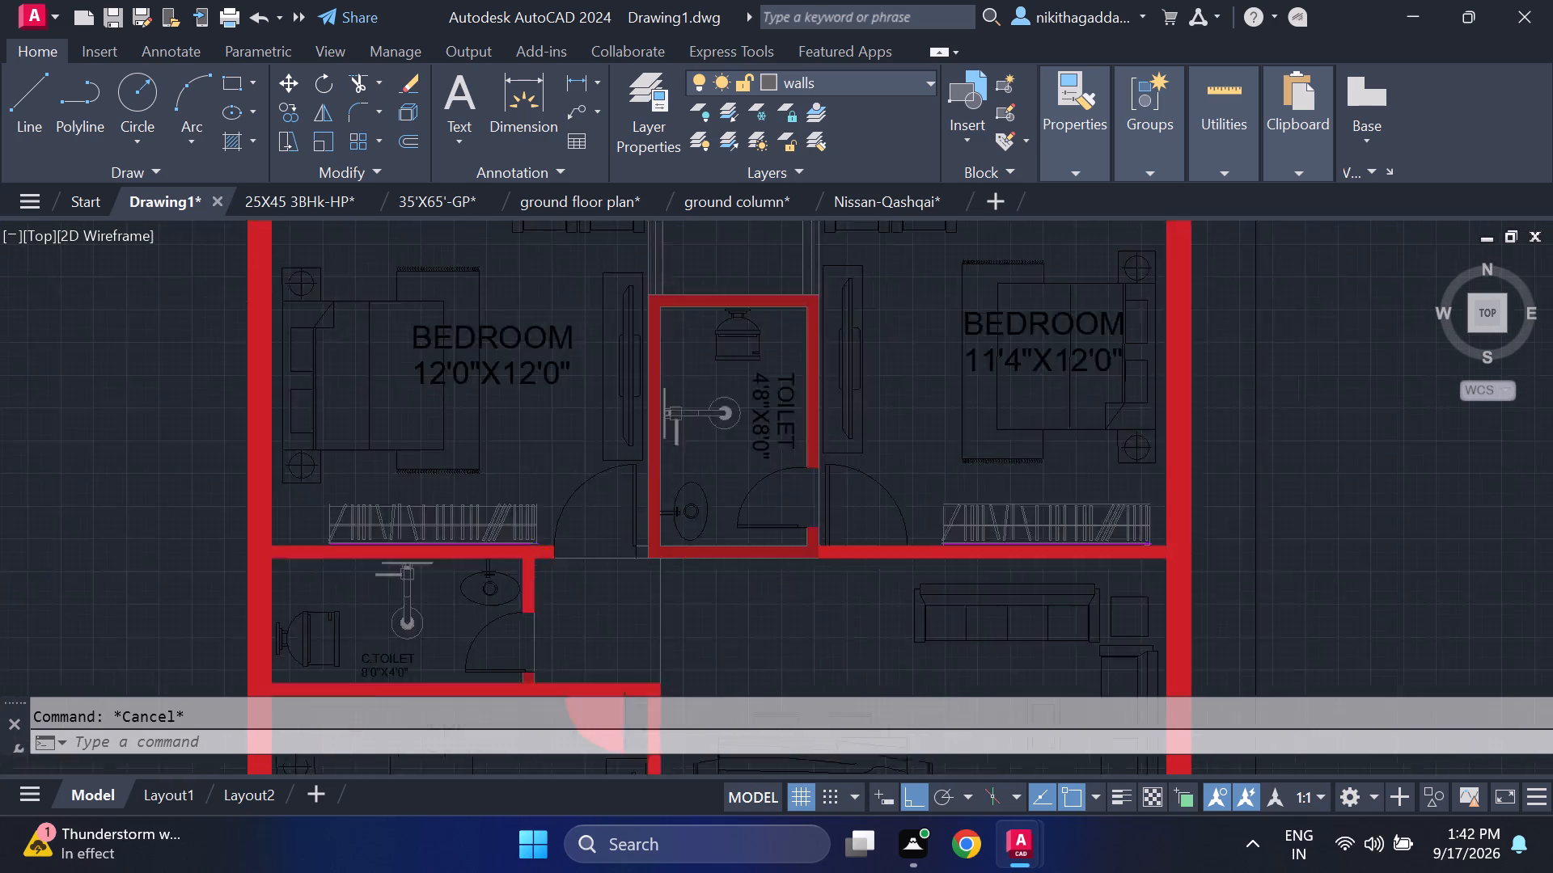
Draw a horizontal line along the full bottom edge of the wardrobe in the 12'0"X12'0" bedroom.
{"action": "scroll", "coordinate": [455, 525], "scroll_direction": "up", "scroll_amount": 1}
{"action": "scroll", "coordinate": [343, 550], "scroll_direction": "up", "scroll_amount": 2}
{"action": "scroll", "coordinate": [366, 533], "scroll_direction": "down", "scroll_amount": 2}
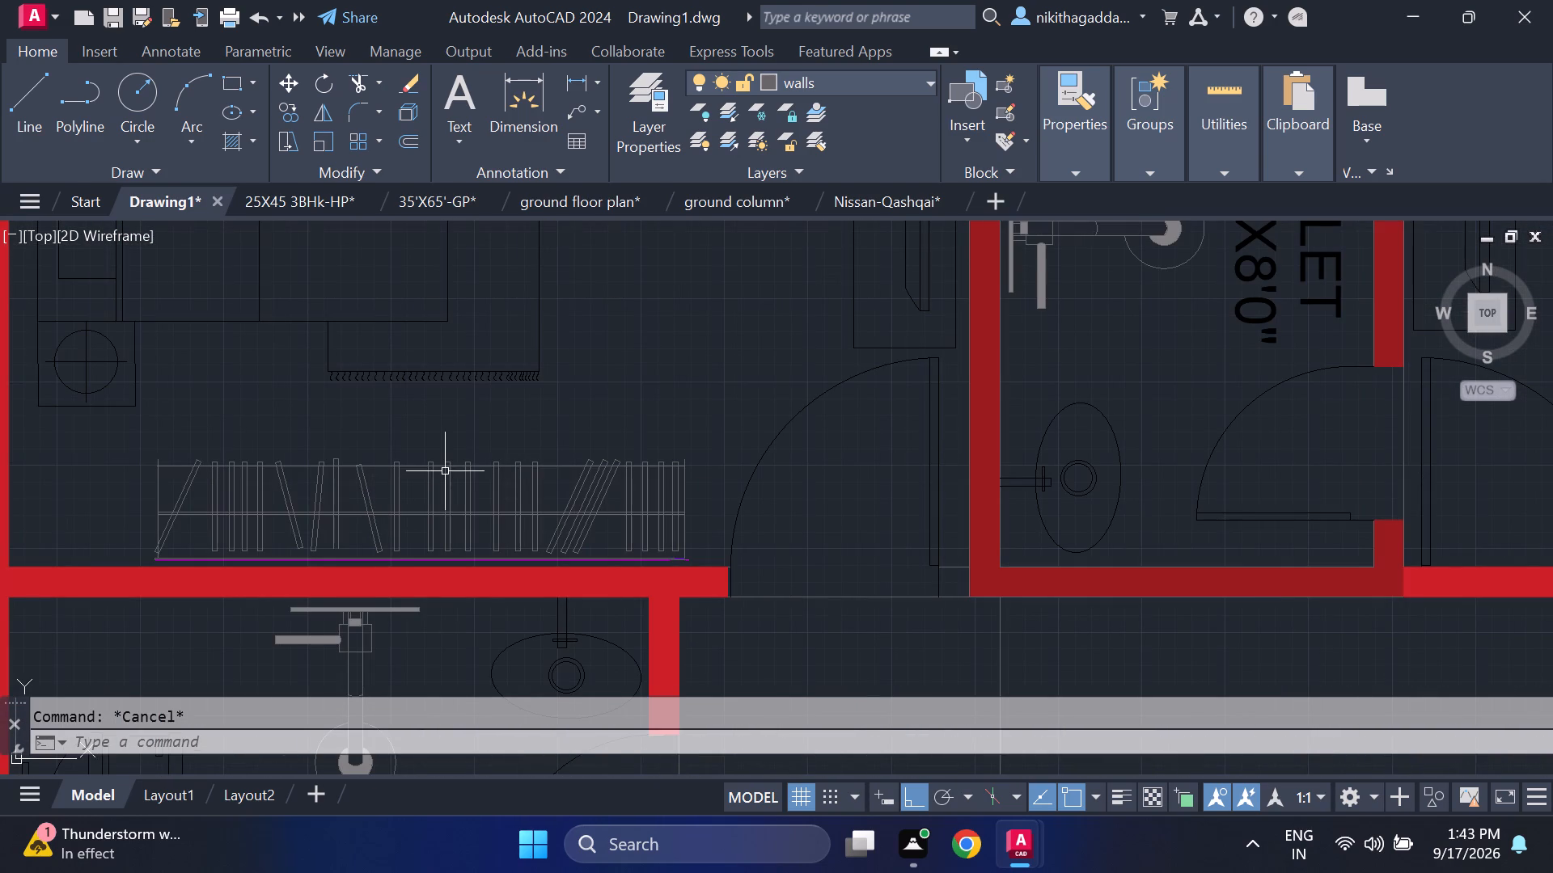
{"action": "key", "text": "l"}
{"action": "key", "text": "Return"}
{"action": "scroll", "coordinate": [148, 576], "scroll_direction": "up", "scroll_amount": 2}
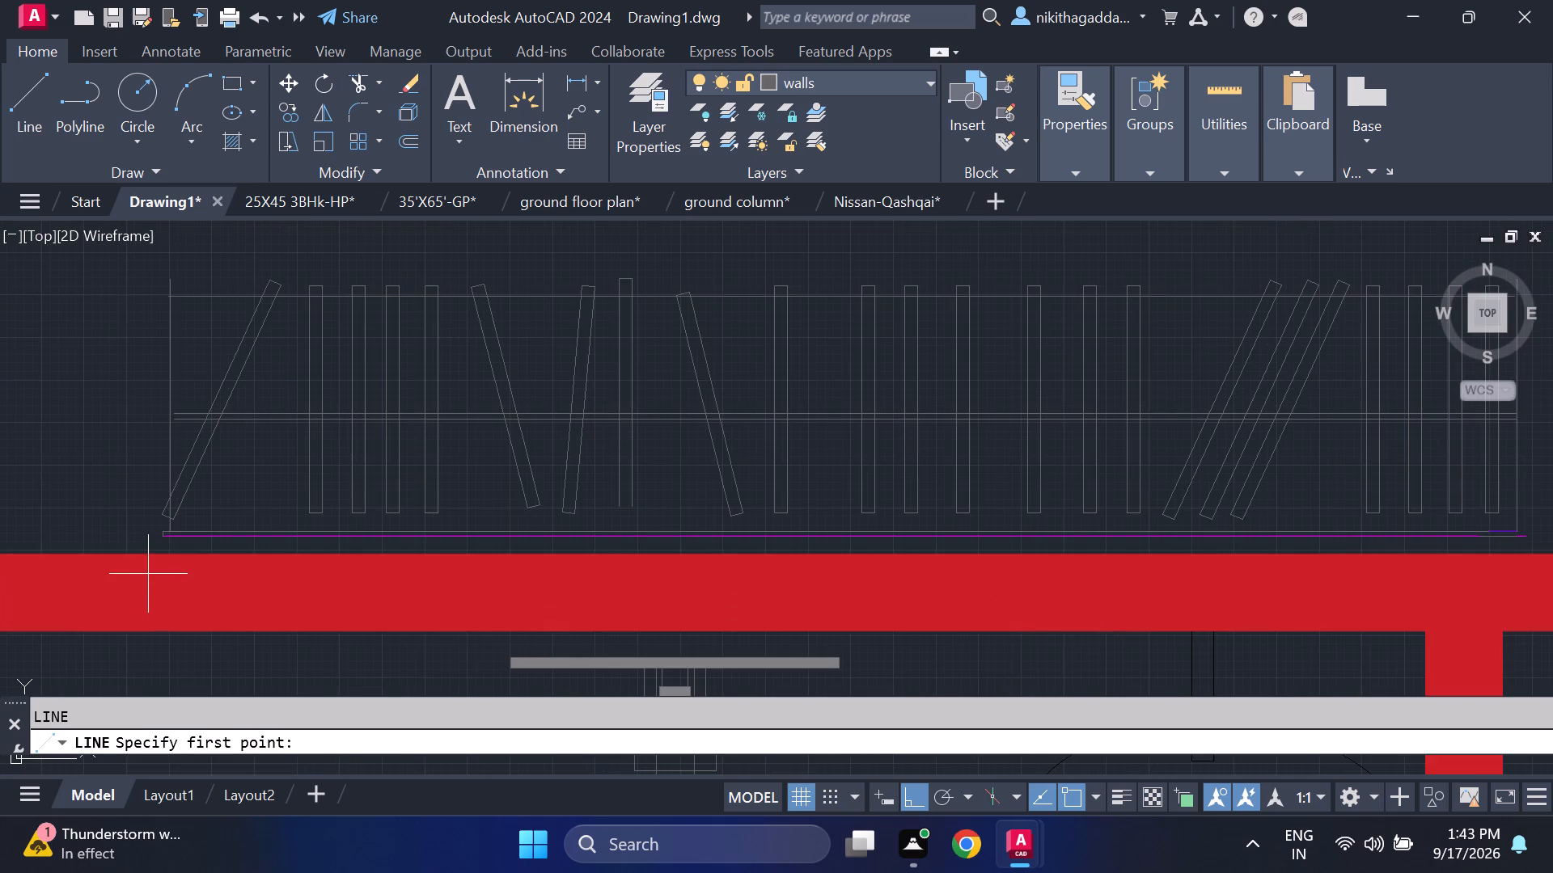
{"action": "left_click", "coordinate": [169, 540]}
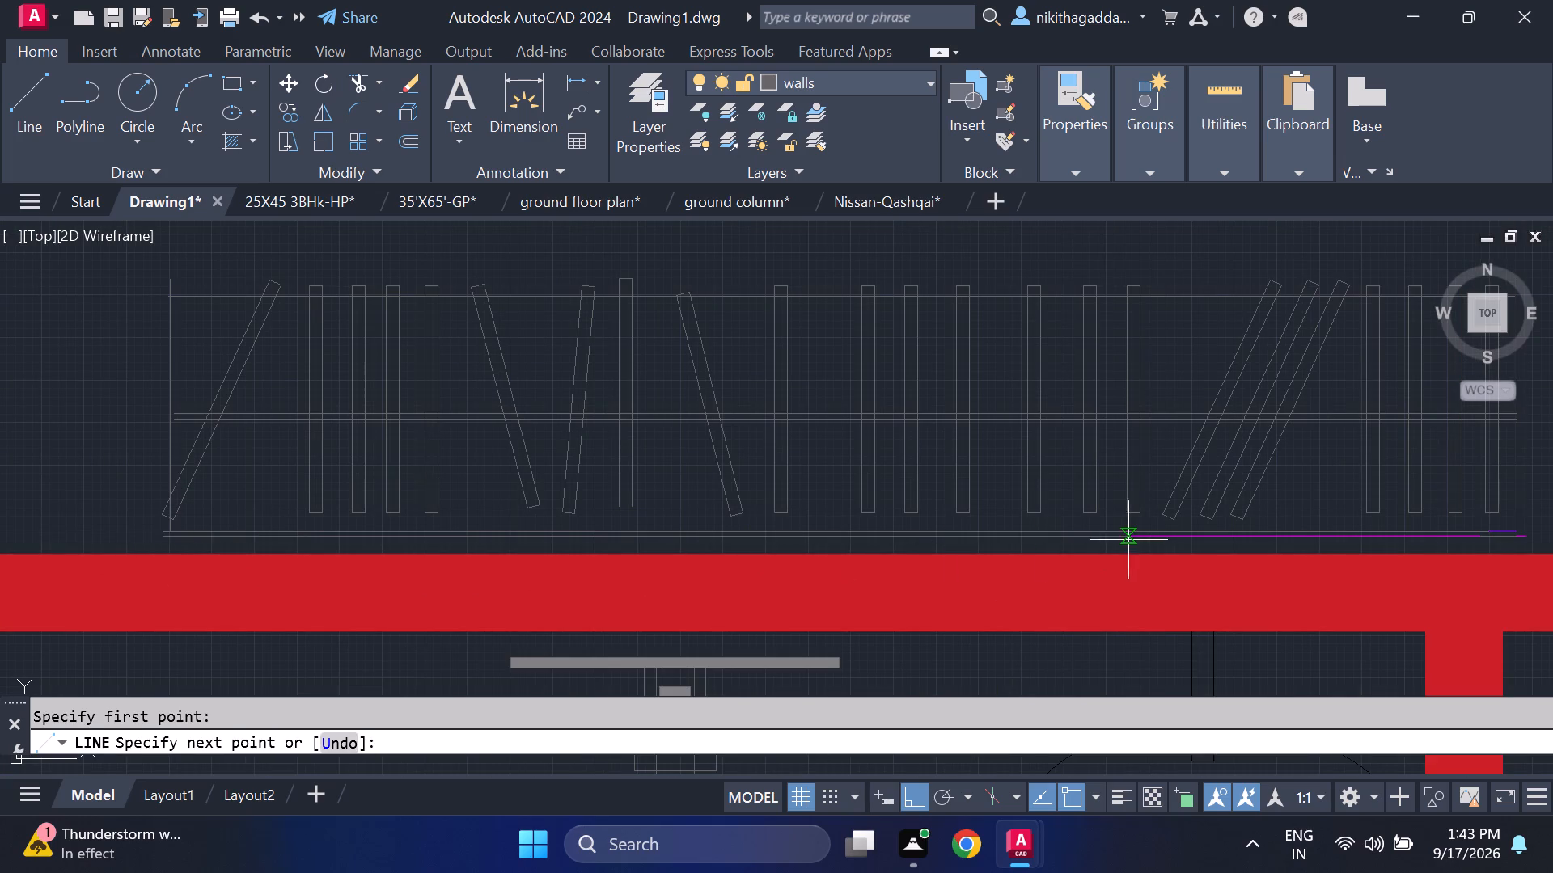
{"action": "middle_click_drag", "start_coordinate": [1130, 540], "coordinate": [167, 439]}
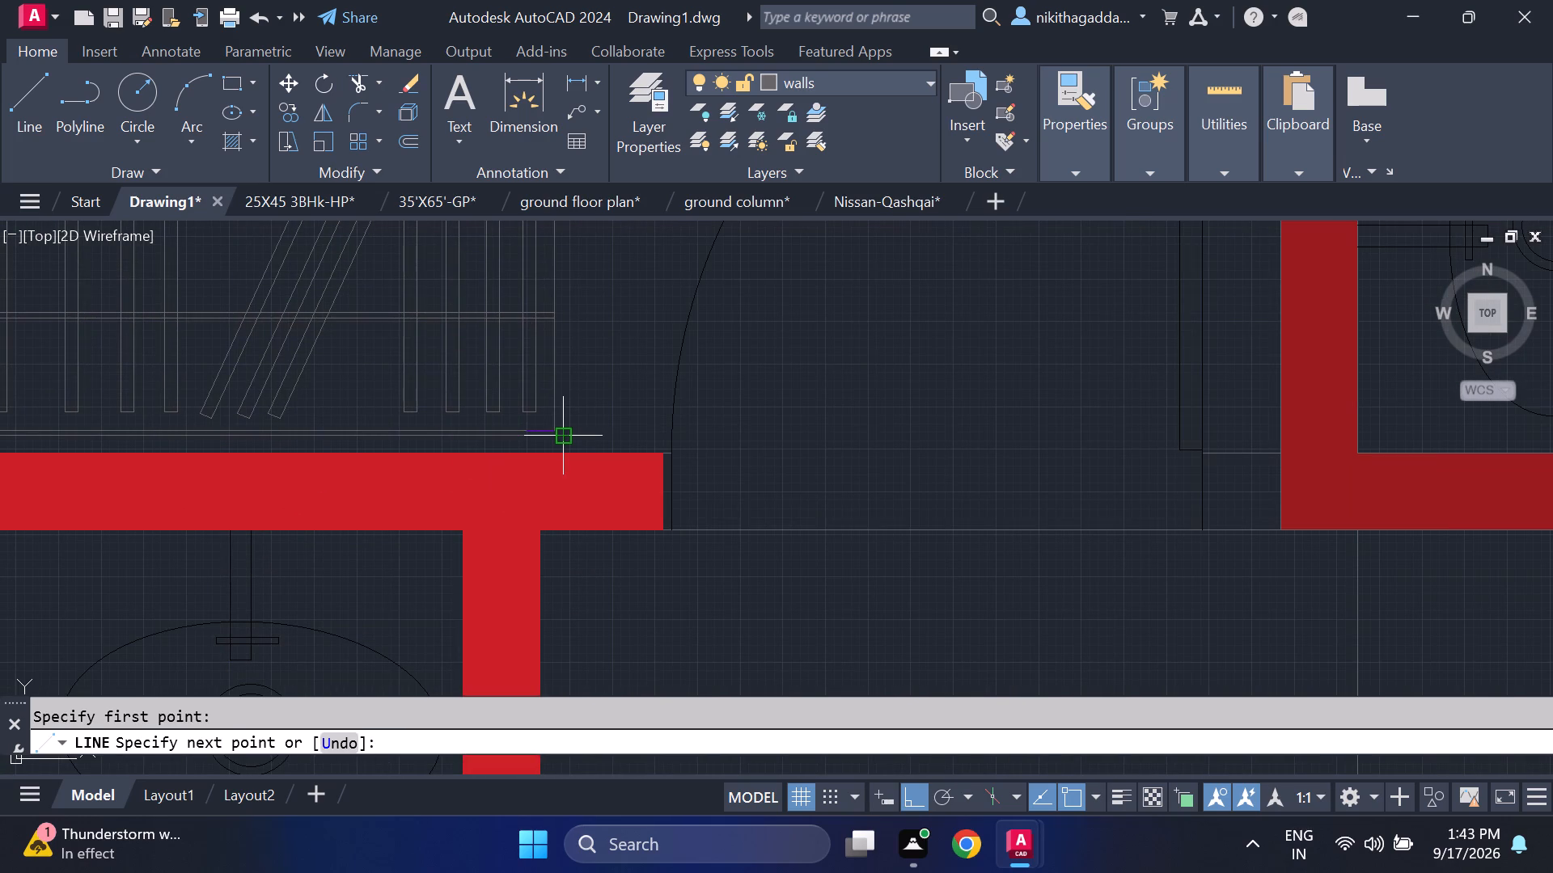
{"action": "left_click", "coordinate": [565, 431]}
{"action": "key", "text": "Escape"}
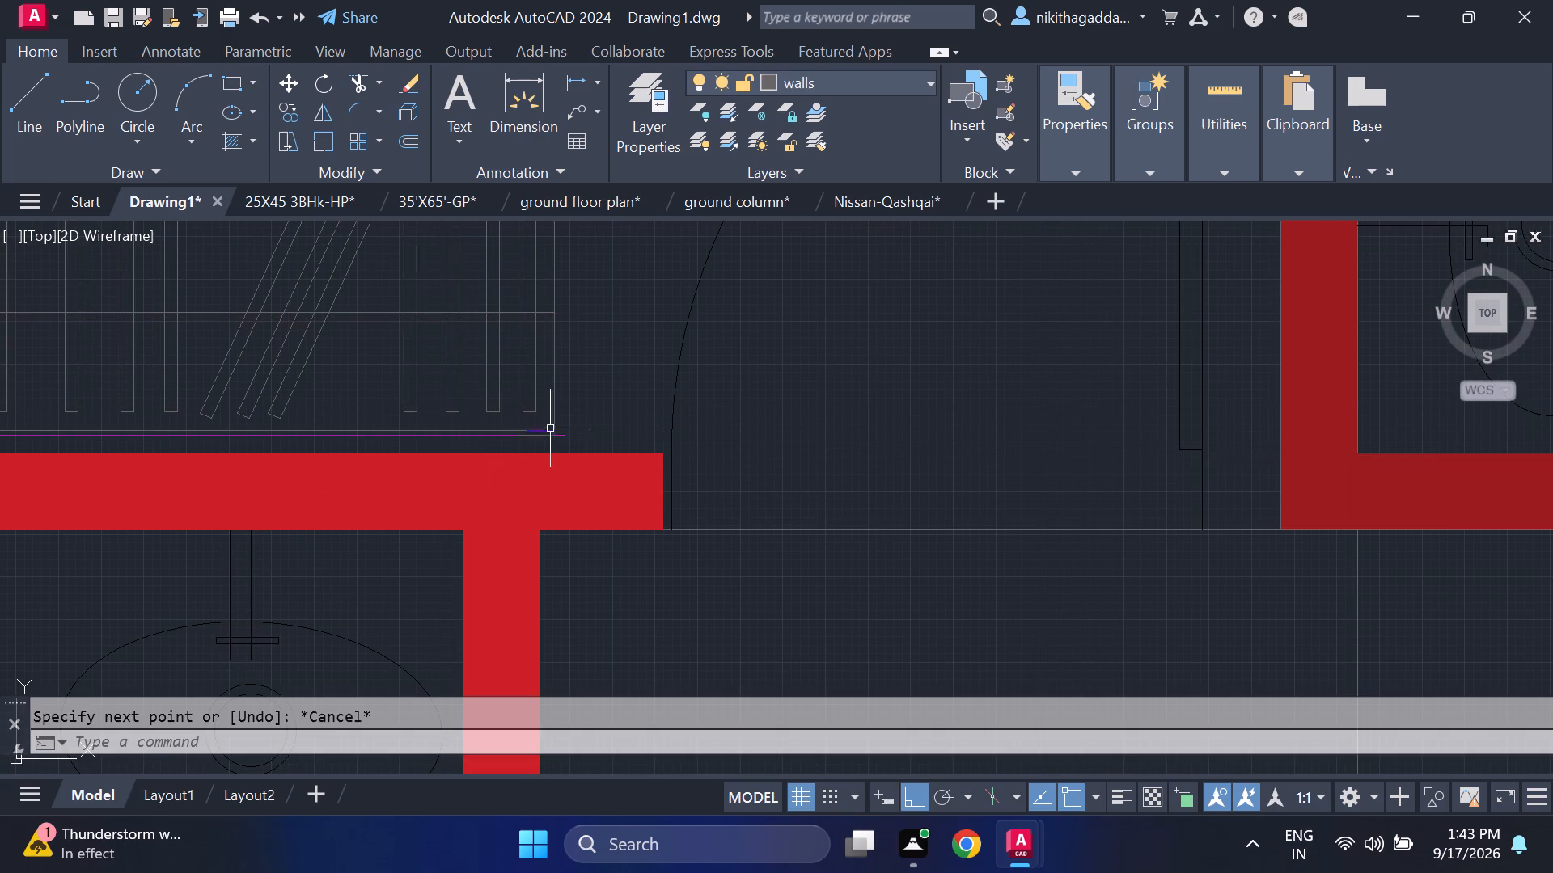
Draw a second horizontal line between that wardrobe's bottom edge and the red wall, spanning the wardrobe's full length.
{"action": "scroll", "coordinate": [515, 433], "scroll_direction": "down", "scroll_amount": 2}
{"action": "middle_click_drag", "start_coordinate": [80, 462], "coordinate": [585, 463]}
{"action": "scroll", "coordinate": [531, 460], "scroll_direction": "up", "scroll_amount": 3}
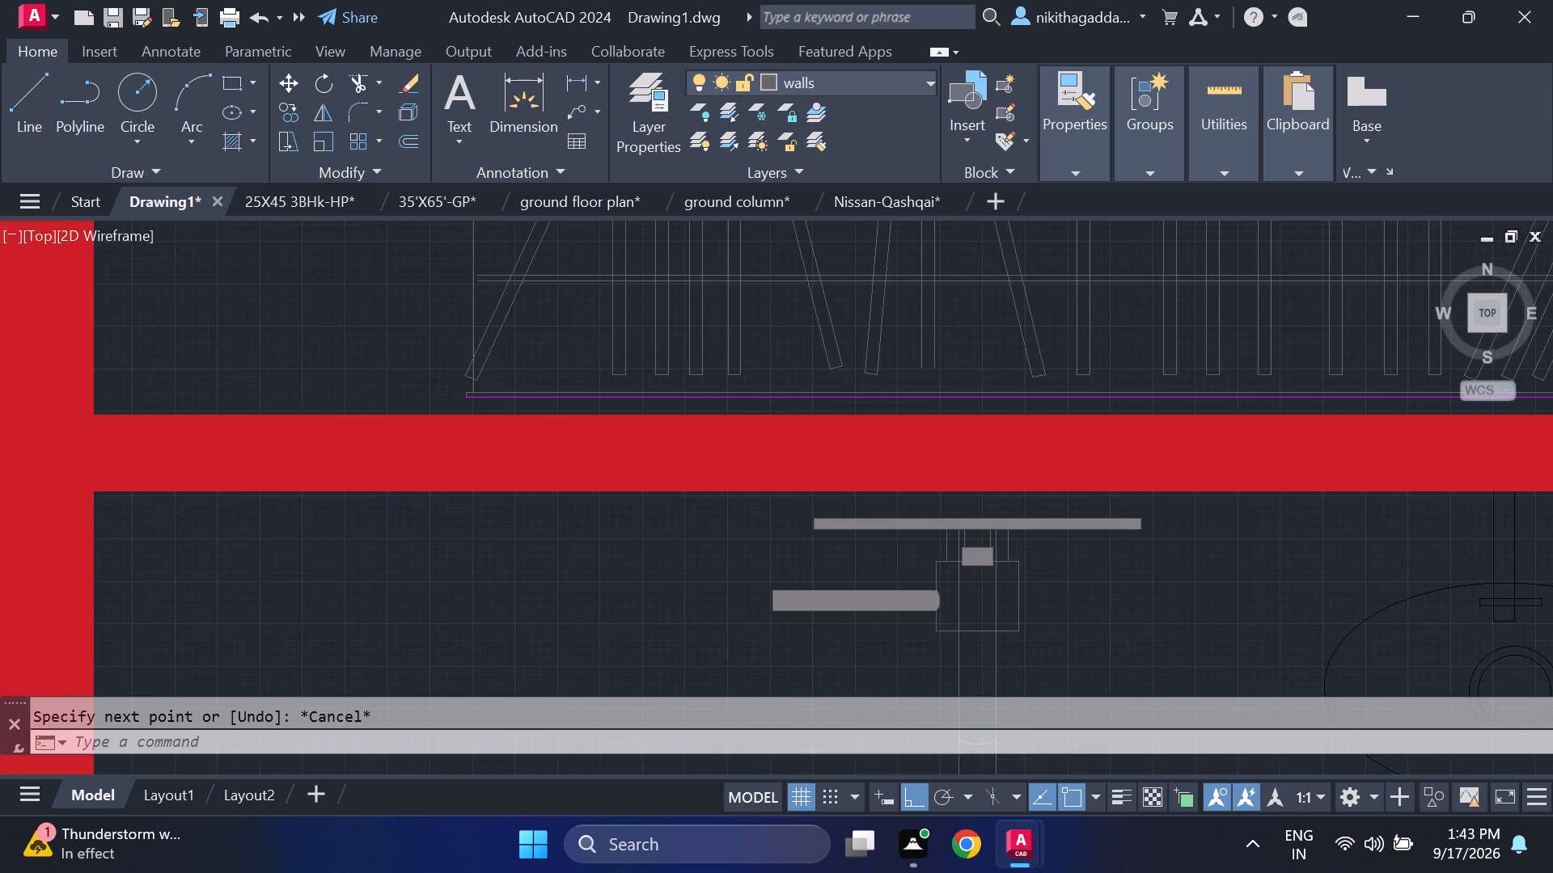
{"action": "key", "text": "l"}
{"action": "key", "text": "Return"}
{"action": "scroll", "coordinate": [470, 377], "scroll_direction": "up", "scroll_amount": 3}
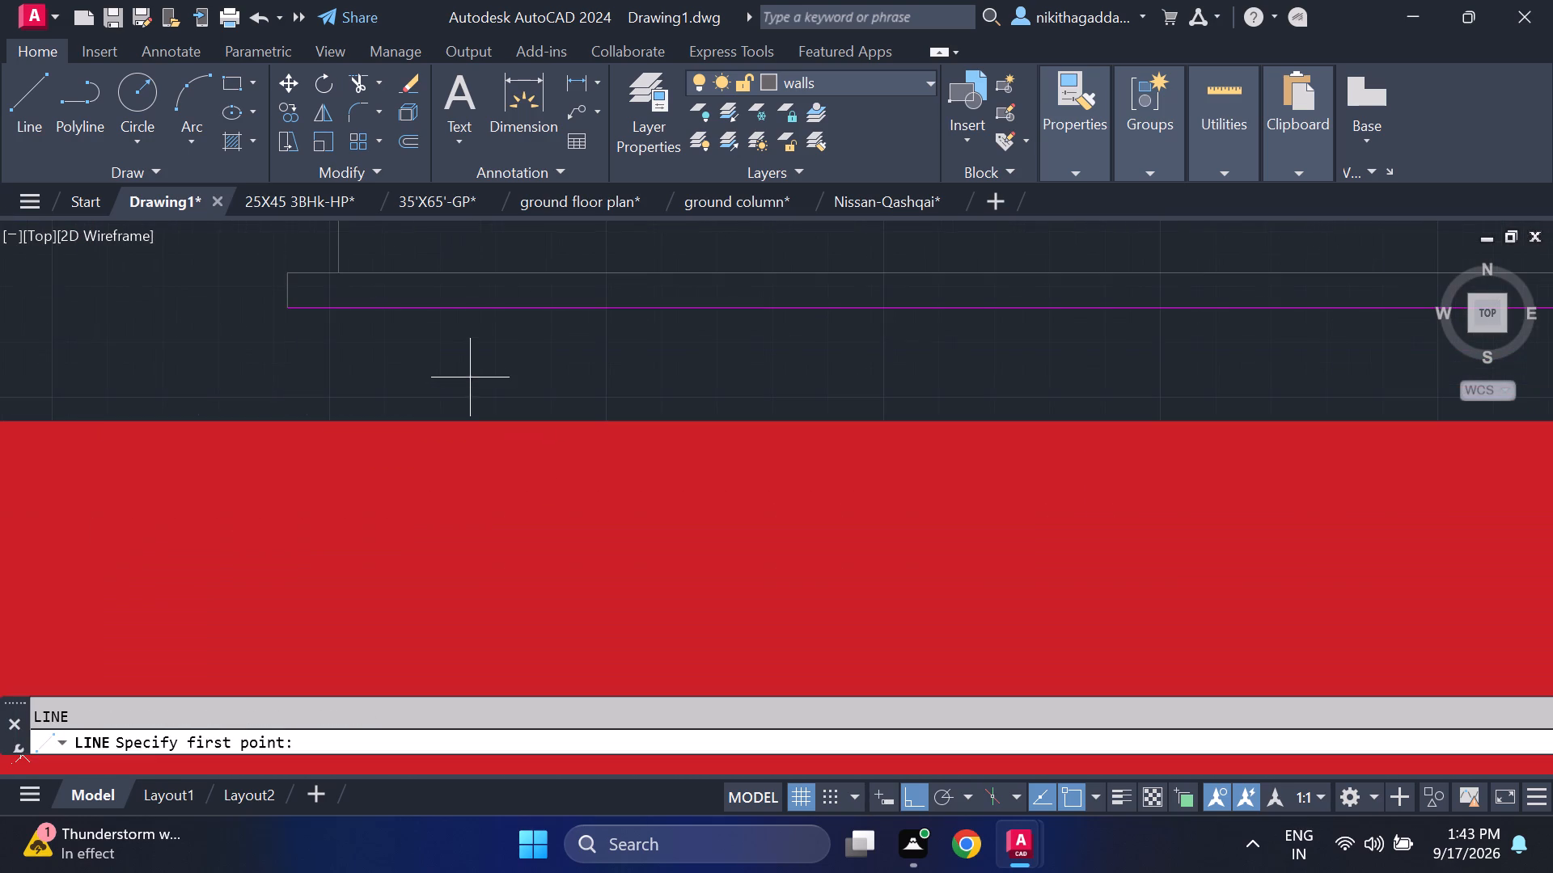
{"action": "left_click_drag", "start_coordinate": [286, 348], "coordinate": [298, 348]}
{"action": "middle_click_drag", "start_coordinate": [988, 348], "coordinate": [985, 348]}
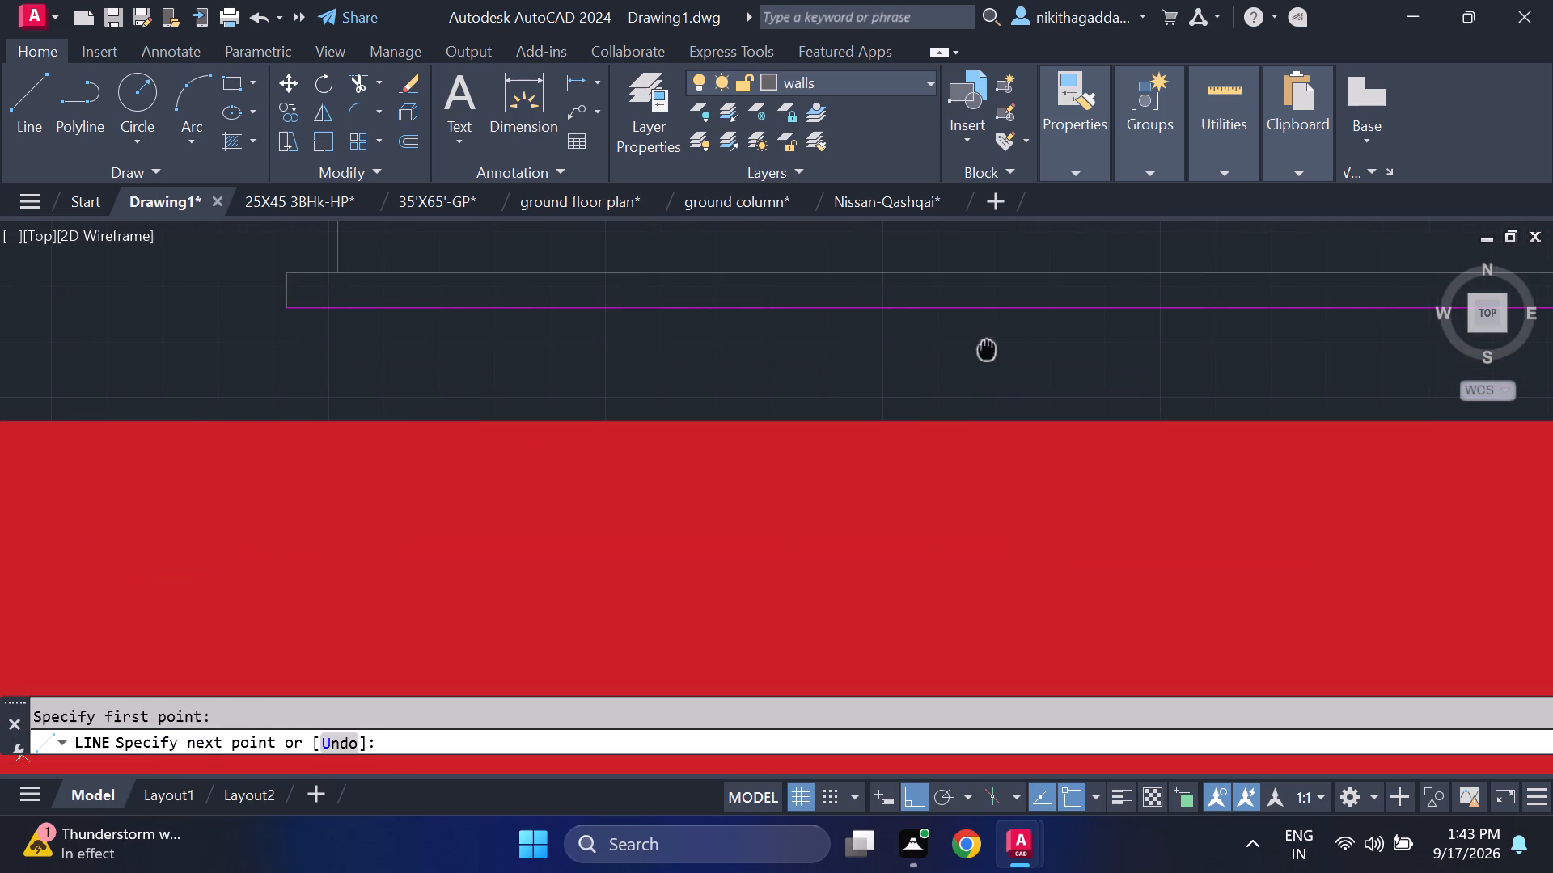
{"action": "middle_click_drag", "start_coordinate": [985, 348], "coordinate": [92, 342]}
{"action": "scroll", "coordinate": [526, 382], "scroll_direction": "down", "scroll_amount": 5}
{"action": "middle_click_drag", "start_coordinate": [787, 371], "coordinate": [0, 361]}
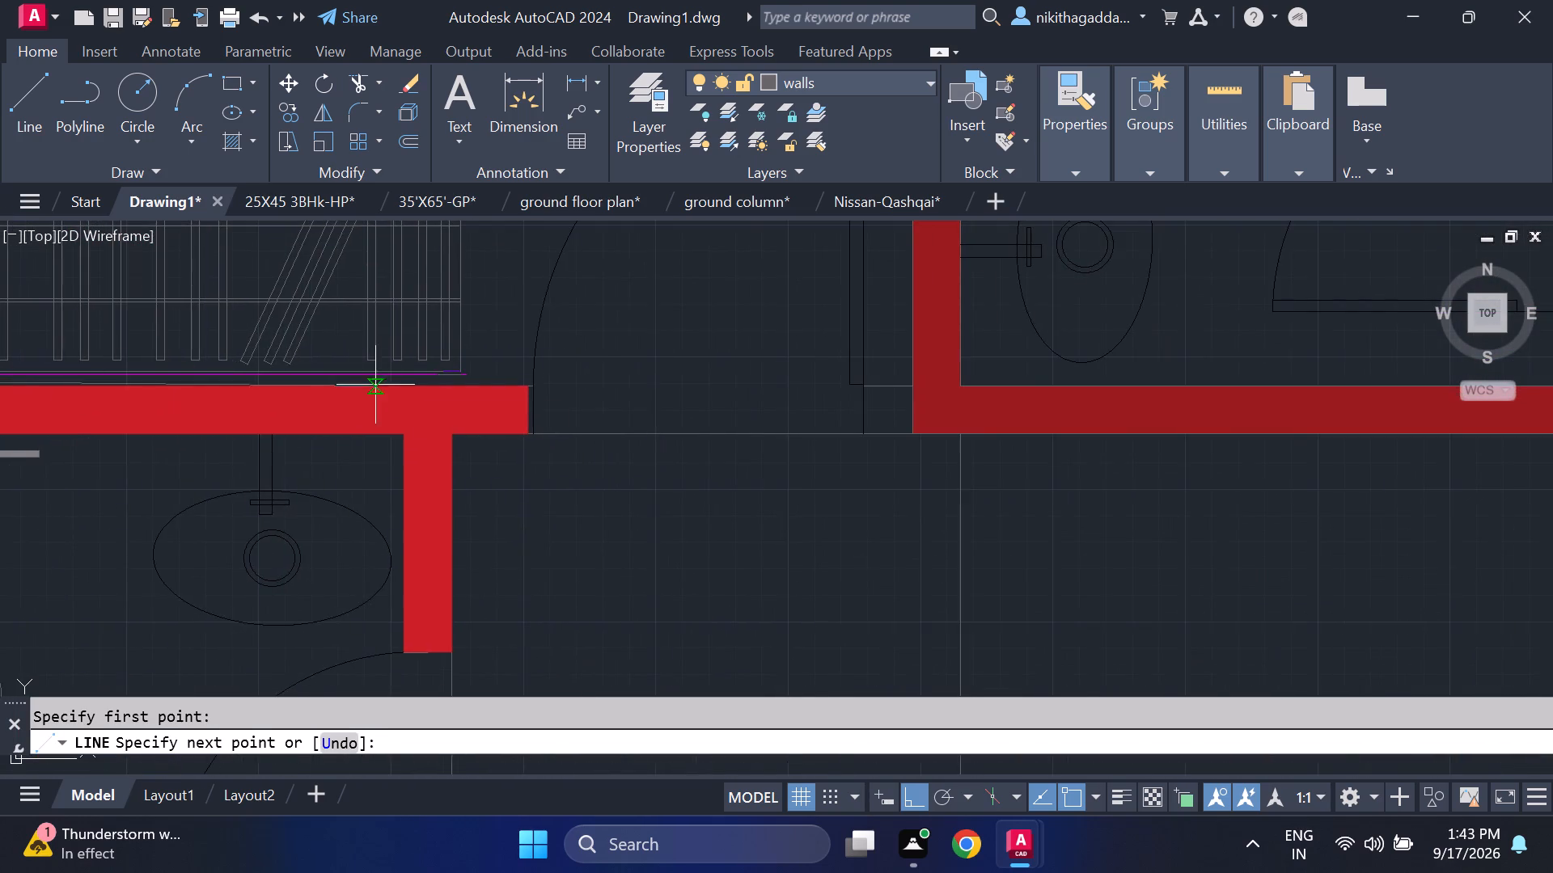
{"action": "scroll", "coordinate": [397, 385], "scroll_direction": "up", "scroll_amount": 4}
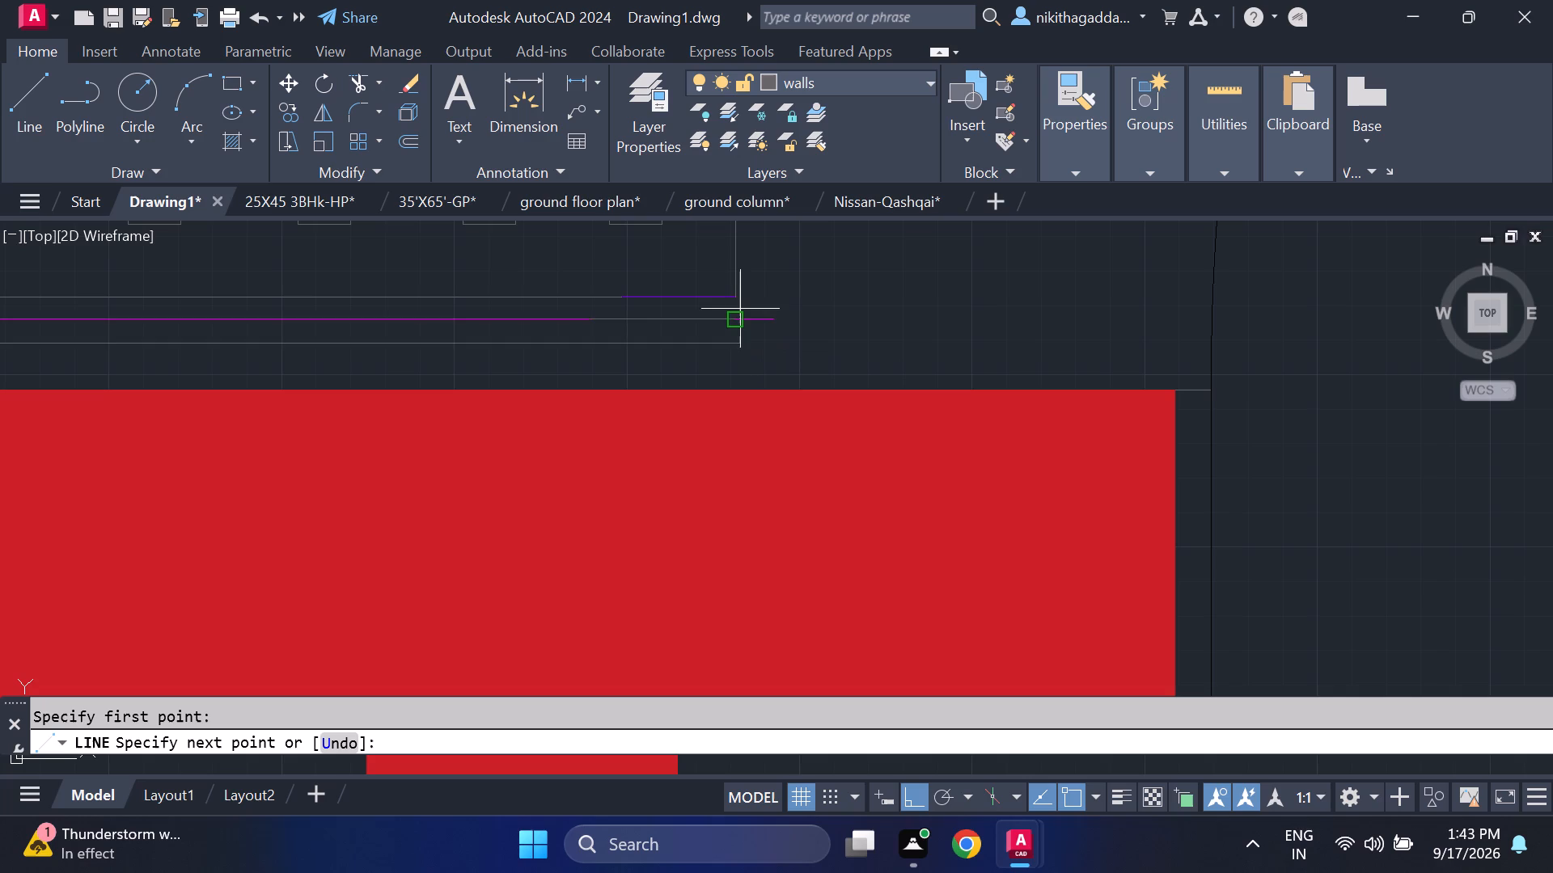
{"action": "left_click", "coordinate": [777, 350]}
{"action": "key", "text": "Escape"}
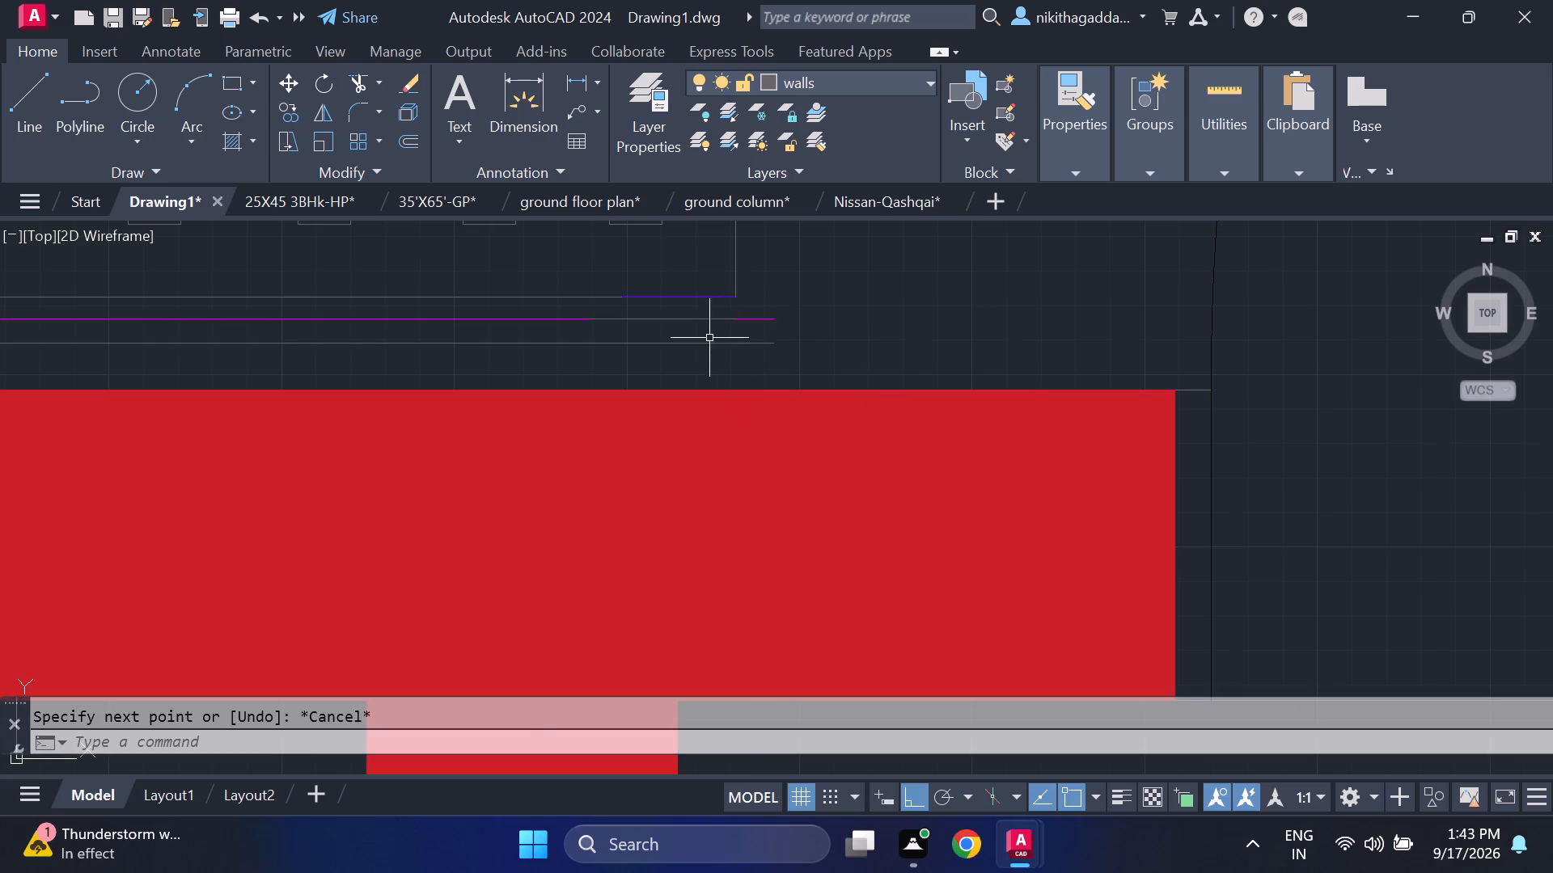
Move the new line up from its end onto the end of the wardrobe's bottom edge.
{"action": "left_click", "coordinate": [709, 335]}
{"action": "left_click", "coordinate": [654, 370]}
{"action": "key", "text": "m"}
{"action": "key", "text": "Return"}
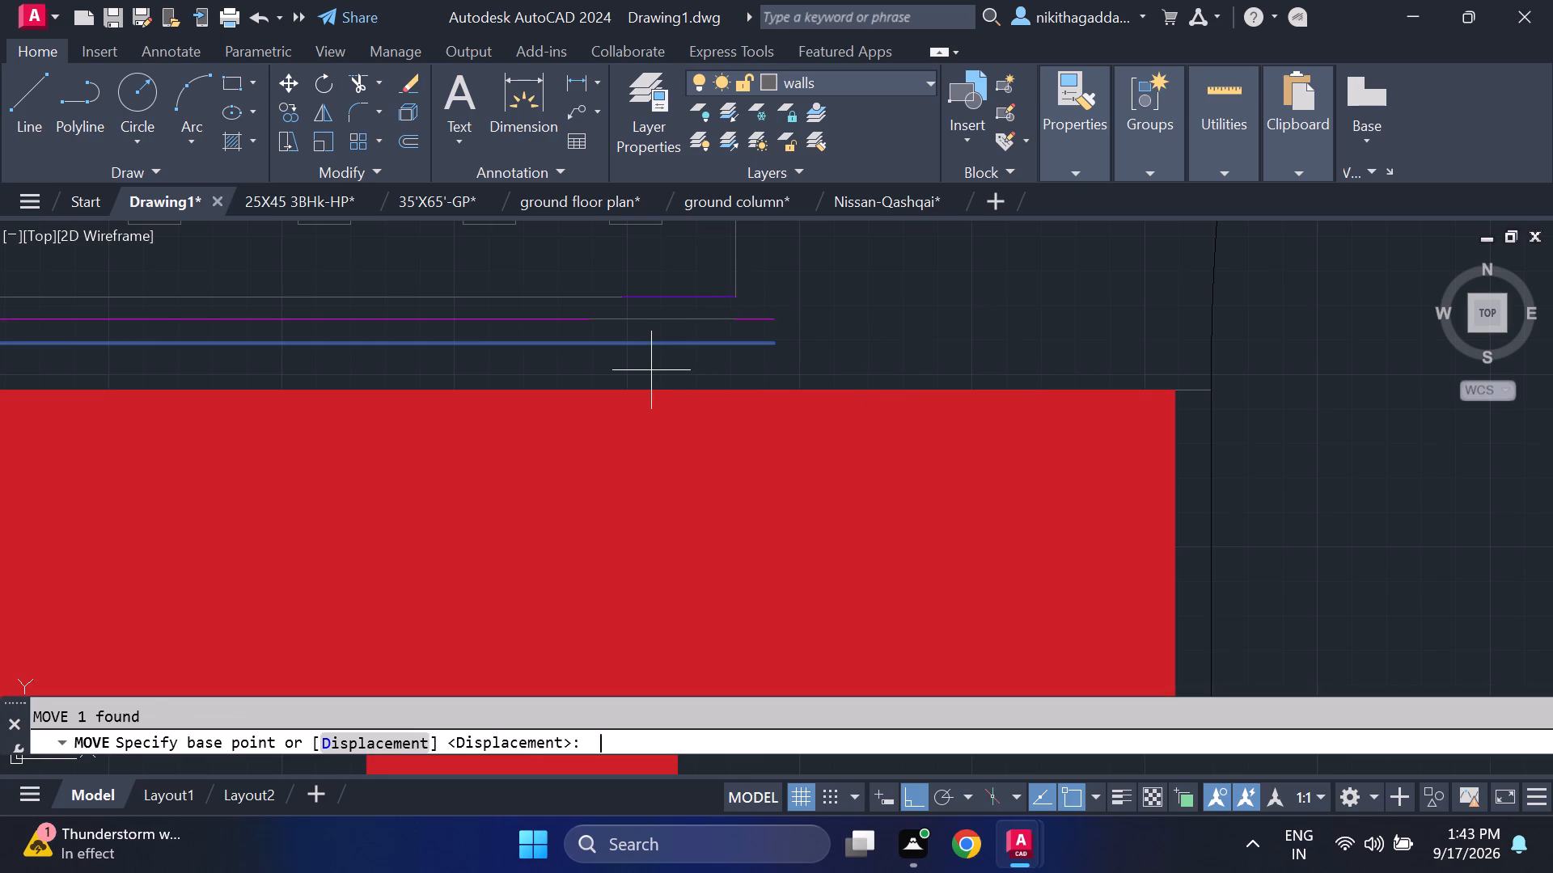
{"action": "left_click", "coordinate": [775, 343]}
{"action": "left_click", "coordinate": [770, 326]}
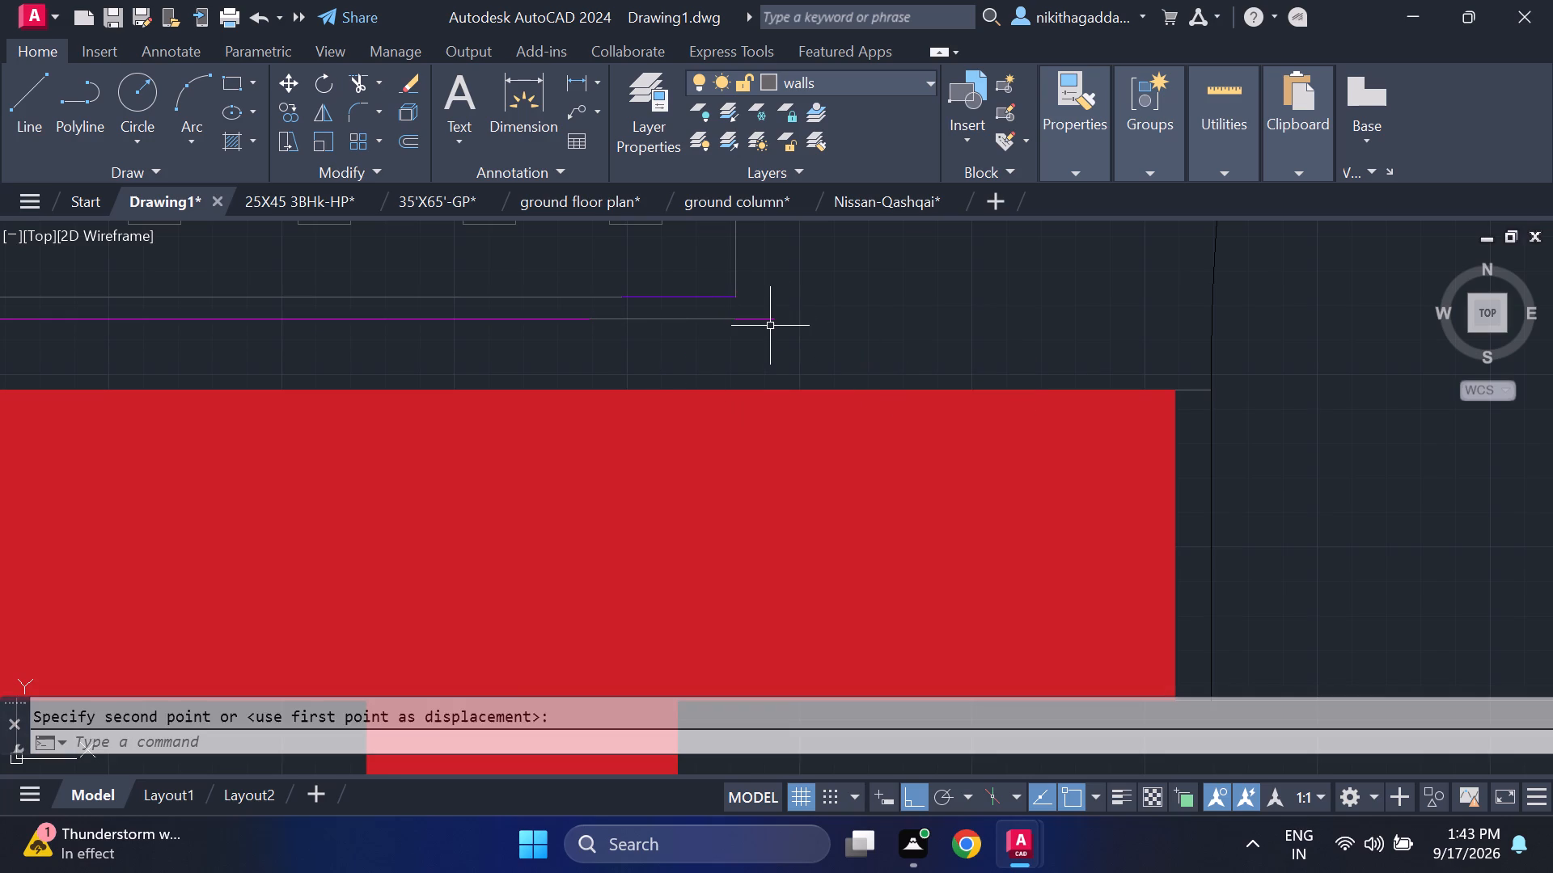
Examine the hatched walls around the C.TOILET, bedroom doors and LIVING, and the plan as a whole.
{"action": "scroll", "coordinate": [772, 332], "scroll_direction": "down", "scroll_amount": 5}
{"action": "scroll", "coordinate": [813, 392], "scroll_direction": "down", "scroll_amount": 3}
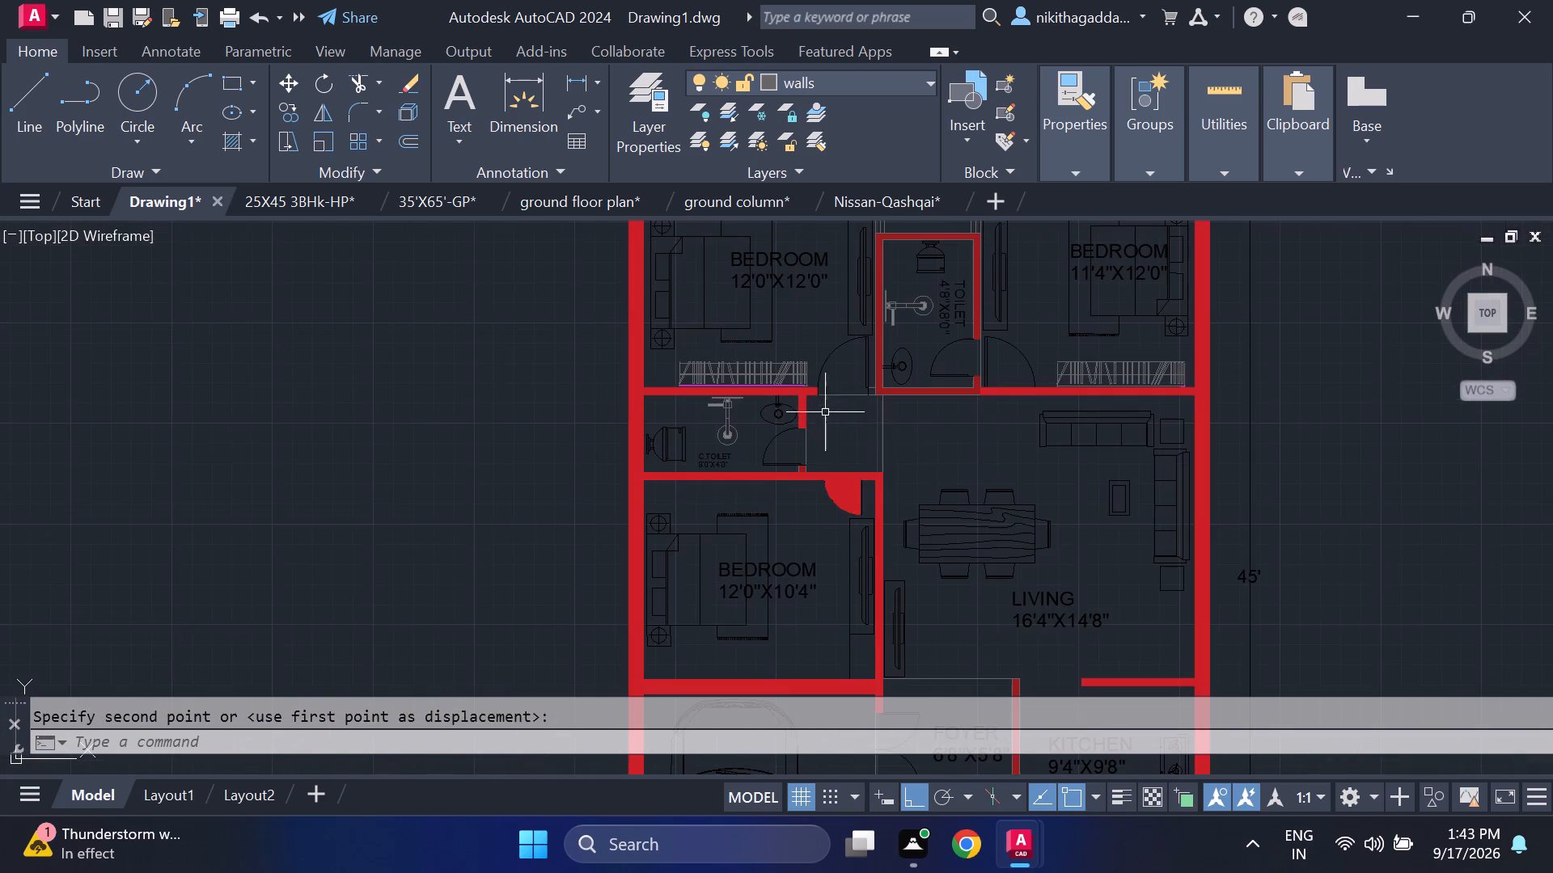
{"action": "scroll", "coordinate": [1166, 412], "scroll_direction": "up", "scroll_amount": 3}
{"action": "scroll", "coordinate": [1145, 404], "scroll_direction": "down", "scroll_amount": 2}
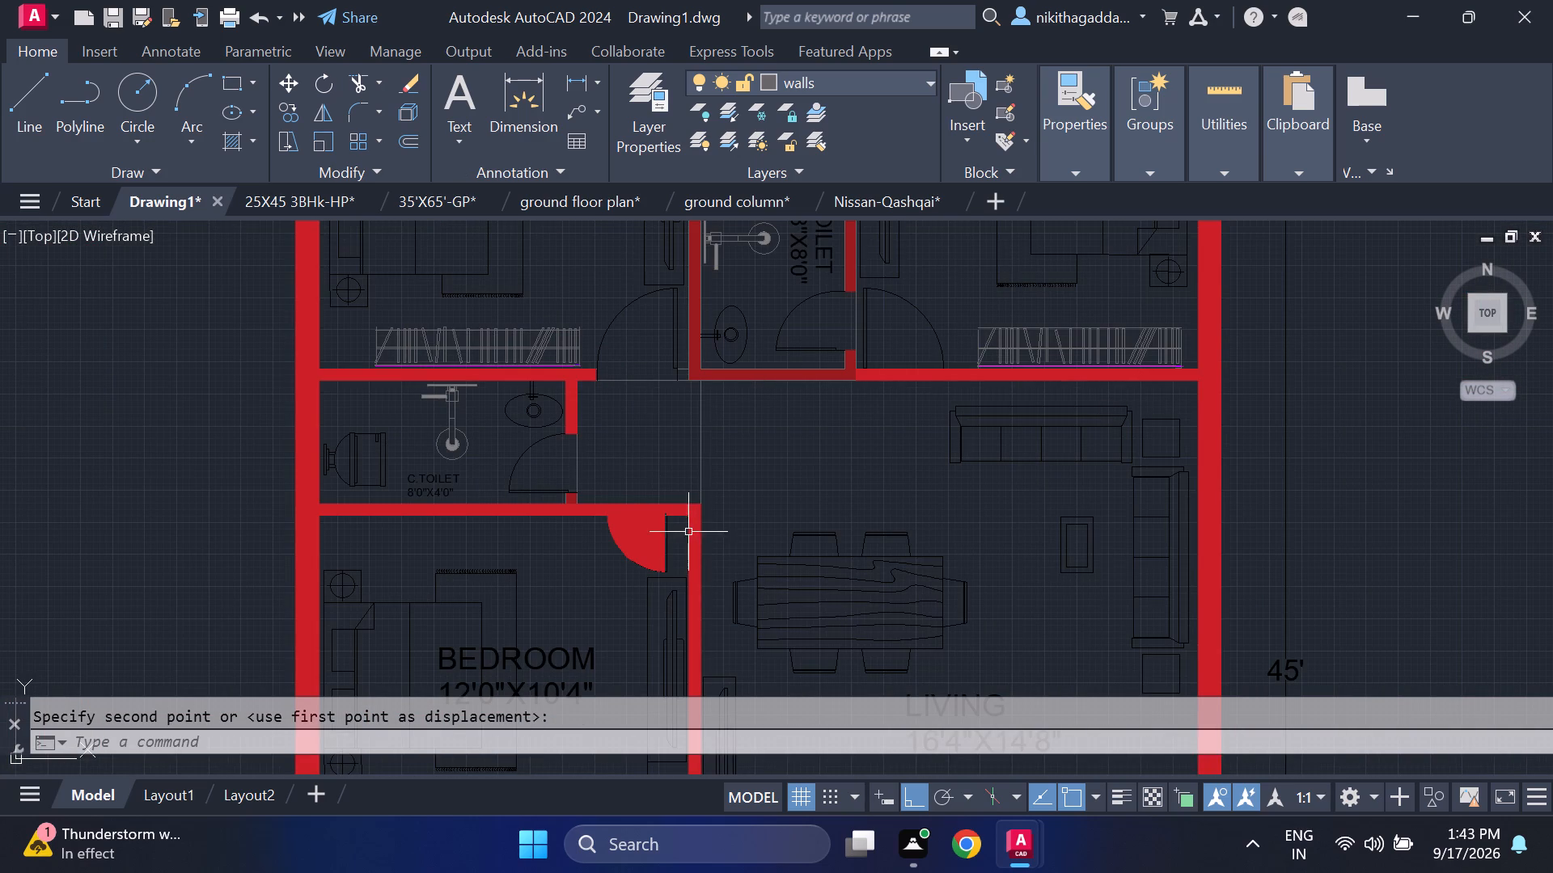
{"action": "scroll", "coordinate": [691, 528], "scroll_direction": "down", "scroll_amount": 2}
{"action": "middle_click_drag", "start_coordinate": [732, 520], "coordinate": [729, 397]}
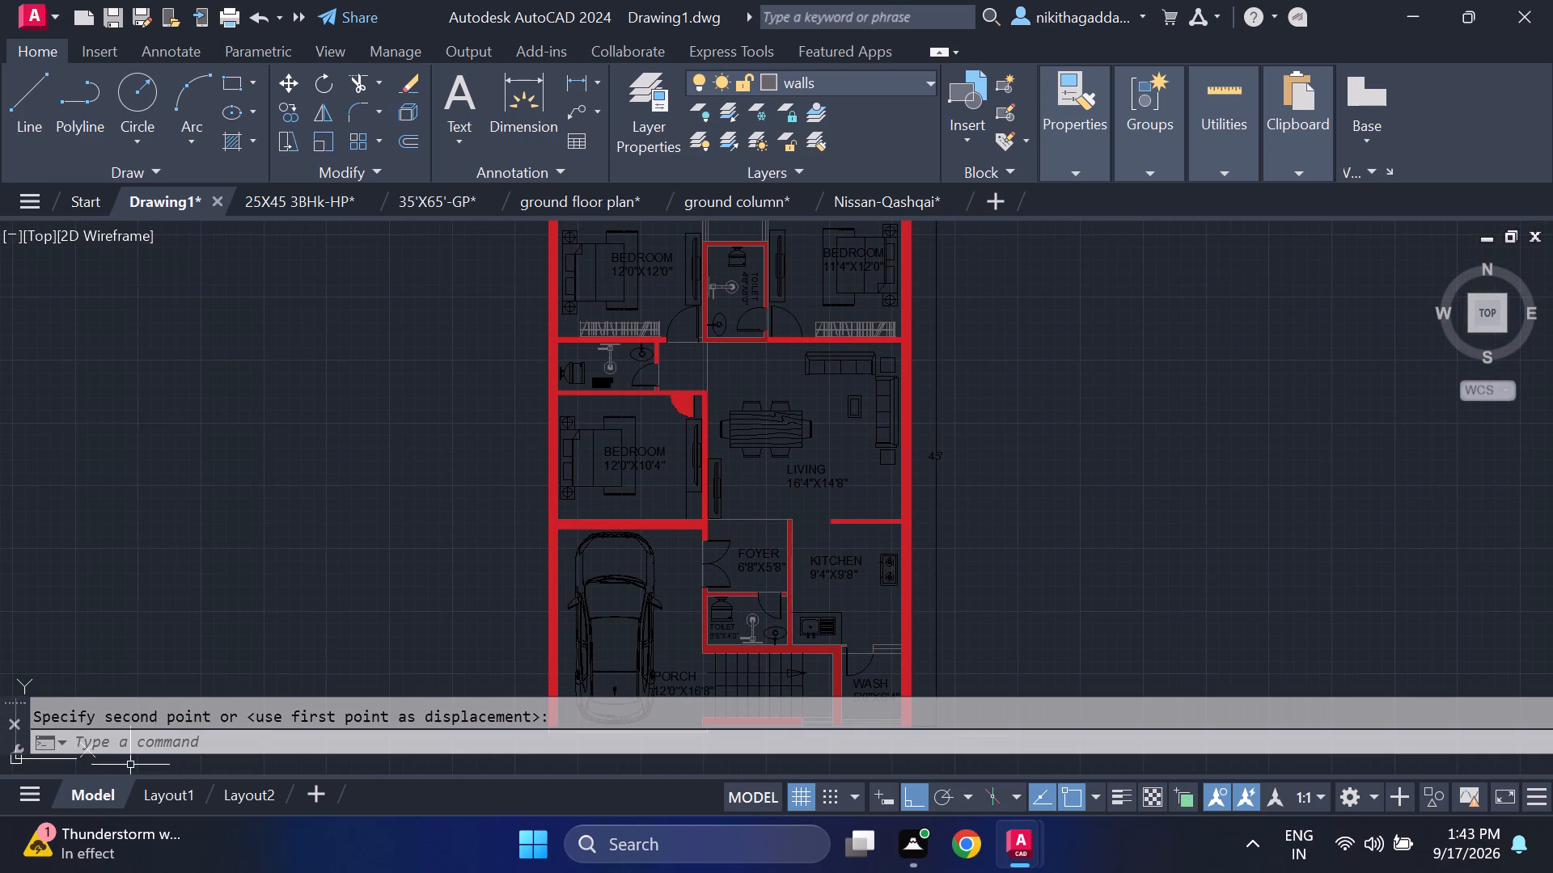
Delete the existing viewport showing the floor plan from Layout1.
{"action": "left_click", "coordinate": [146, 794]}
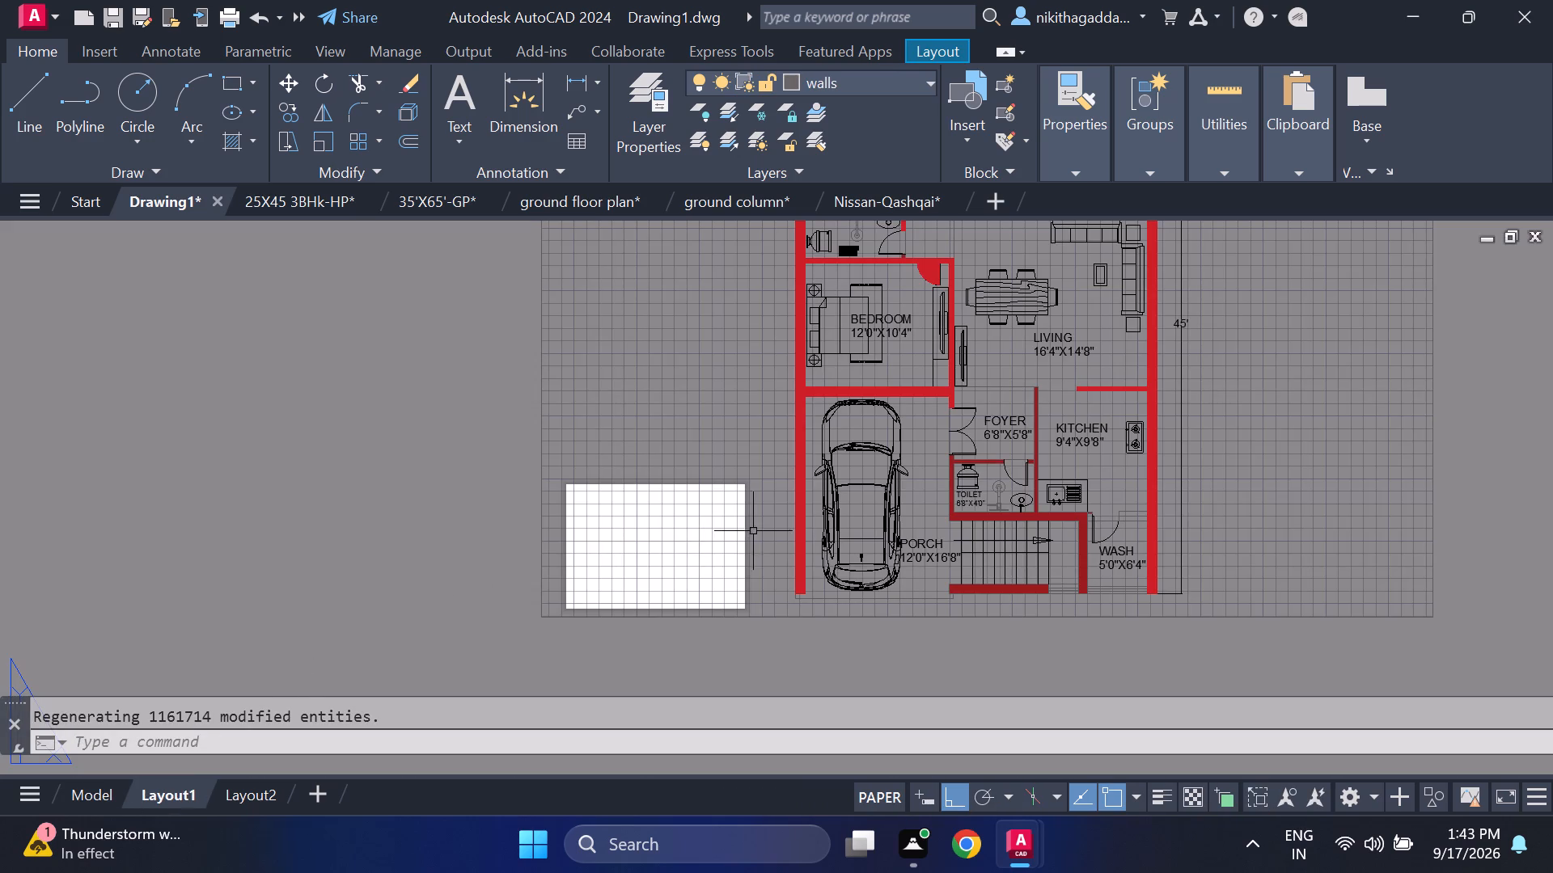
{"action": "scroll", "coordinate": [749, 535], "scroll_direction": "down", "scroll_amount": 1}
{"action": "middle_click_drag", "start_coordinate": [767, 542], "coordinate": [673, 622]}
{"action": "middle_click_drag", "start_coordinate": [669, 615], "coordinate": [658, 596]}
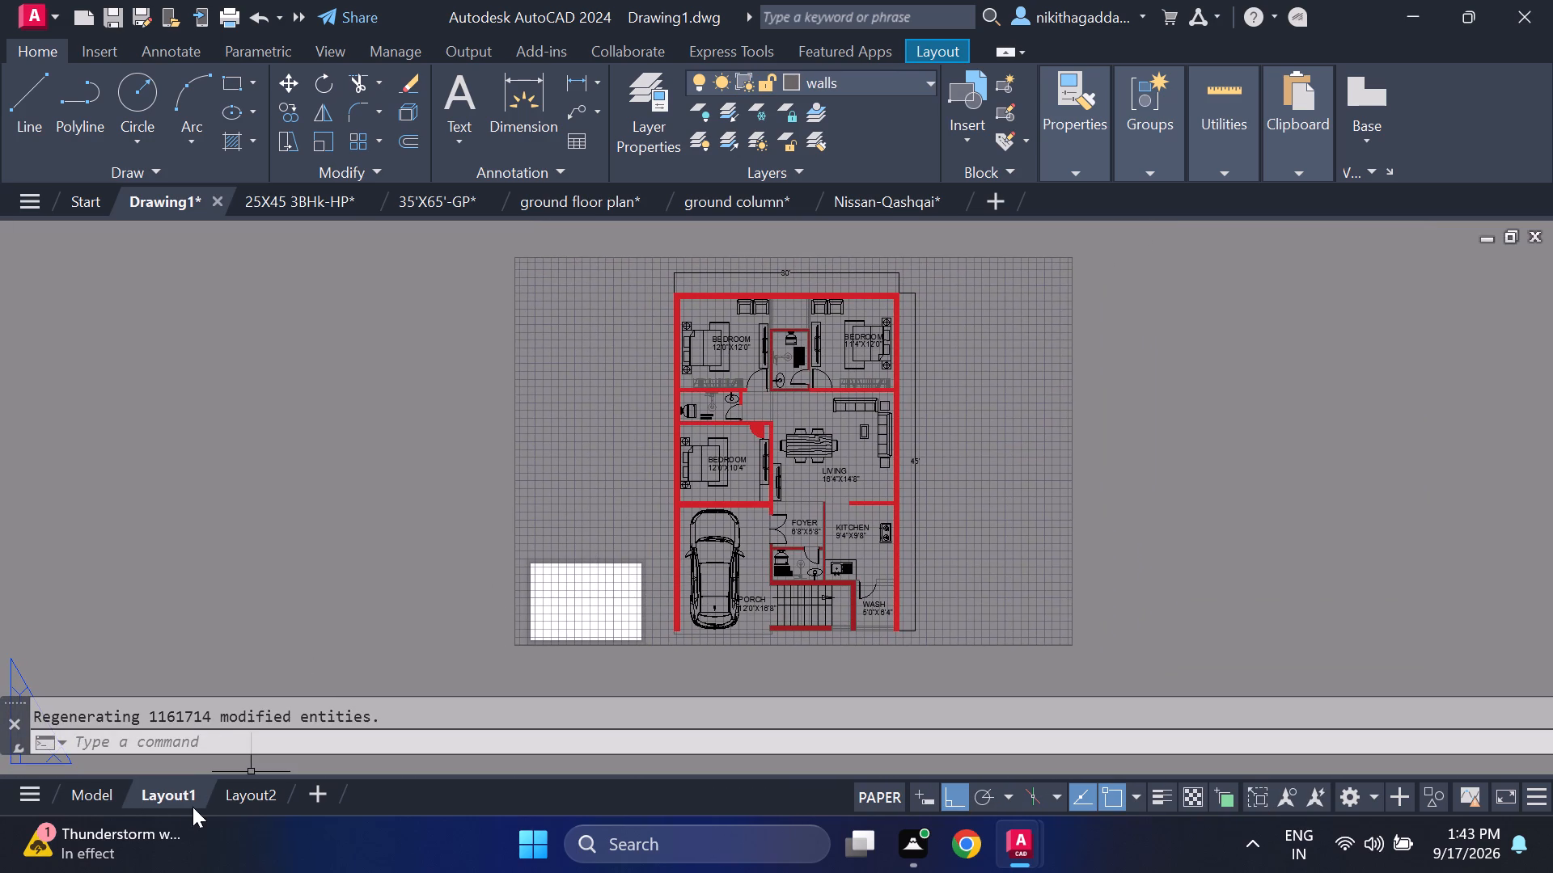
{"action": "left_click_drag", "start_coordinate": [1051, 290], "coordinate": [1019, 318]}
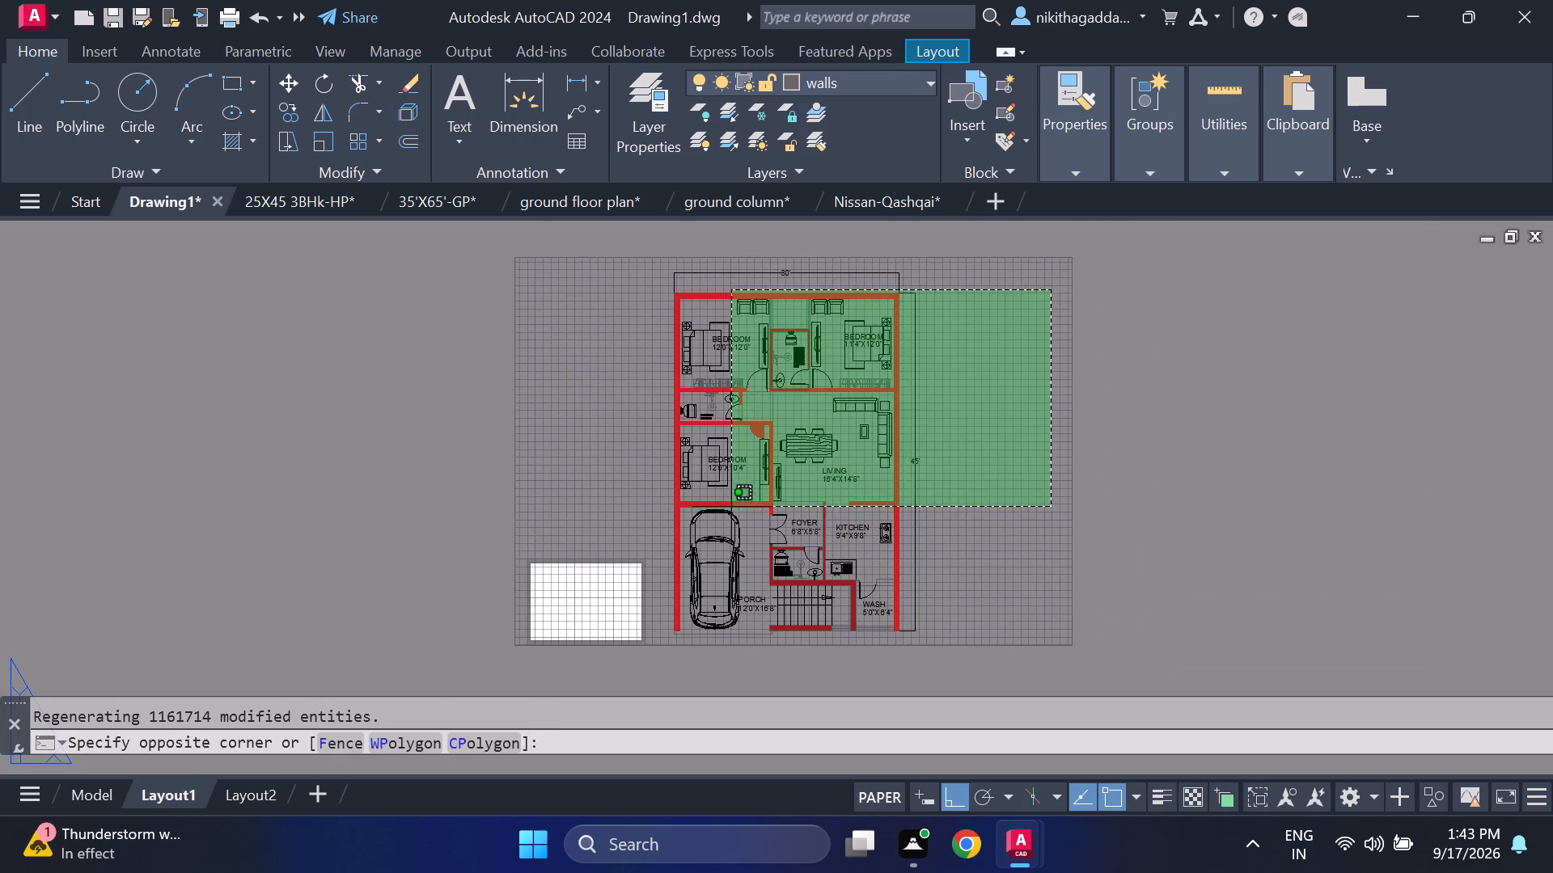
{"action": "left_click", "coordinate": [730, 512]}
{"action": "left_click_drag", "start_coordinate": [674, 533], "coordinate": [668, 525]}
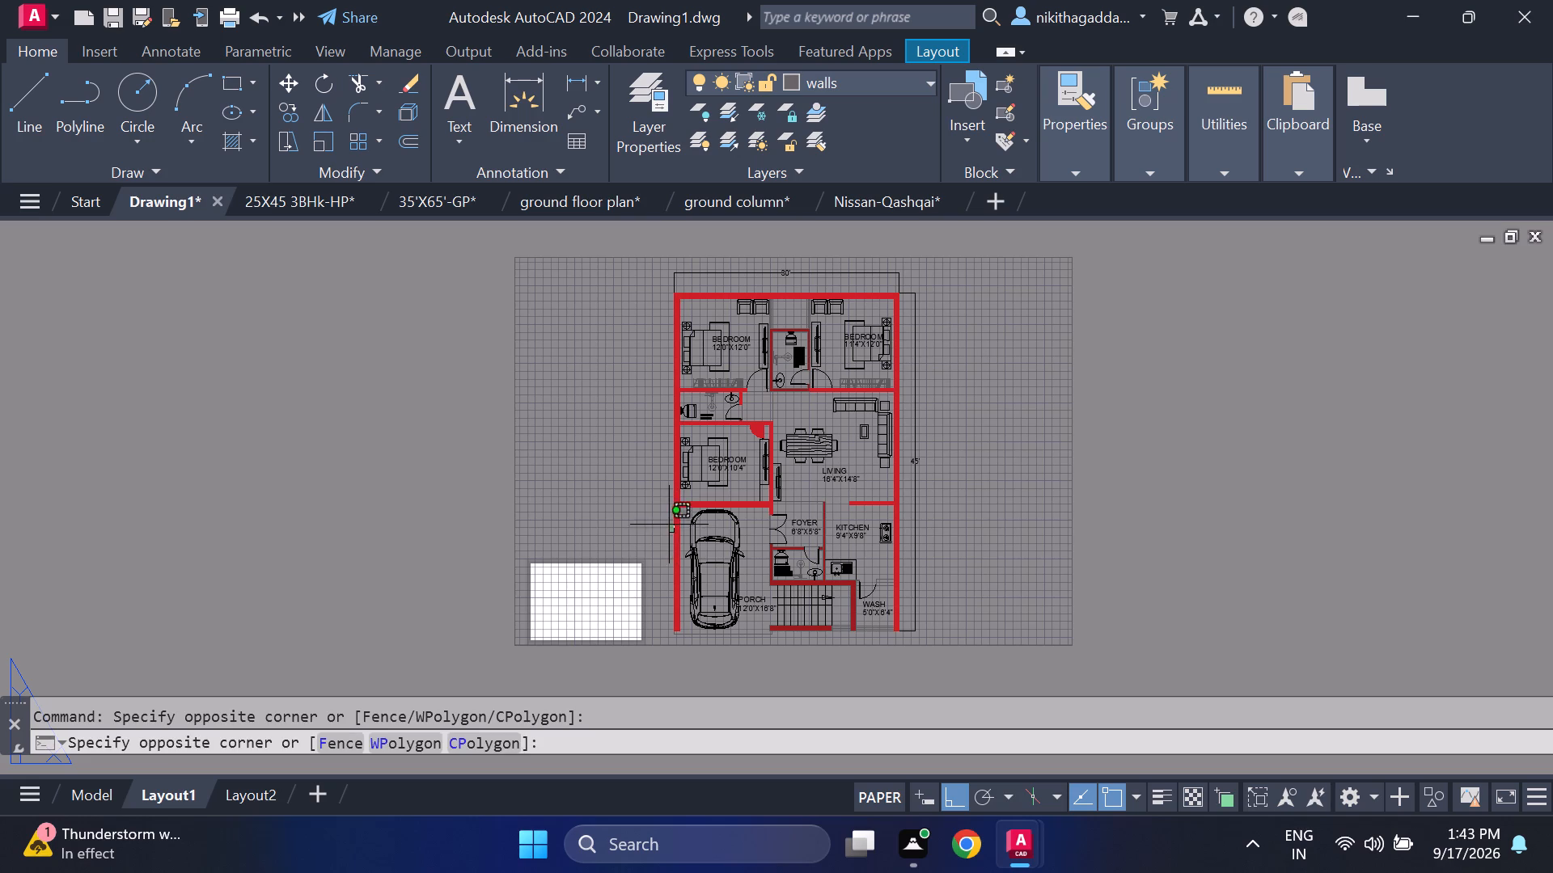
{"action": "left_click_drag", "start_coordinate": [668, 525], "coordinate": [663, 528]}
{"action": "left_click", "coordinate": [482, 635]}
{"action": "key", "text": "Delete"}
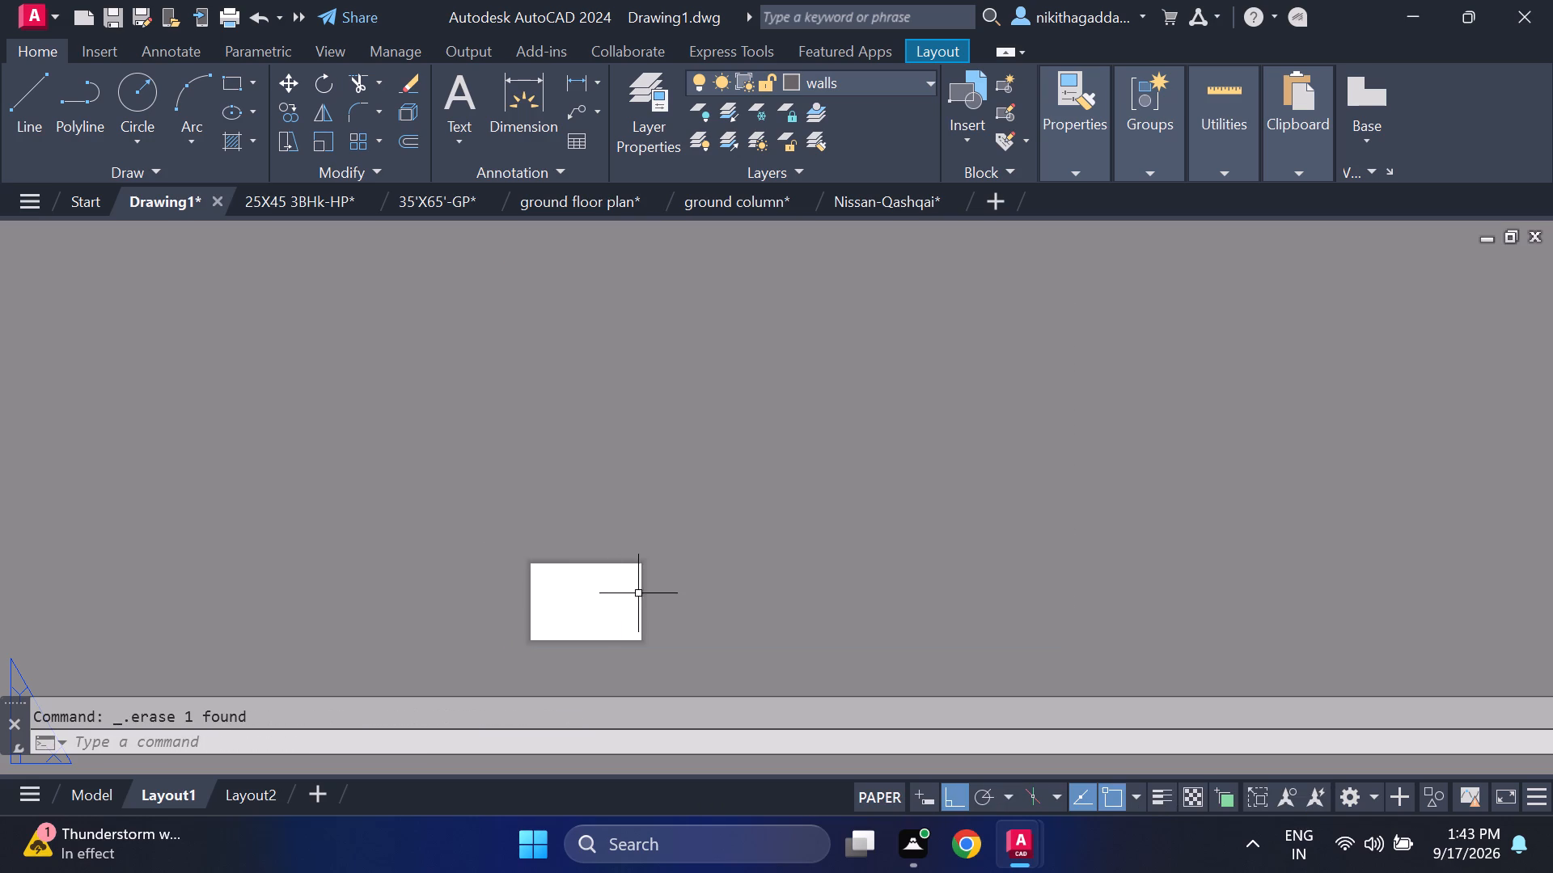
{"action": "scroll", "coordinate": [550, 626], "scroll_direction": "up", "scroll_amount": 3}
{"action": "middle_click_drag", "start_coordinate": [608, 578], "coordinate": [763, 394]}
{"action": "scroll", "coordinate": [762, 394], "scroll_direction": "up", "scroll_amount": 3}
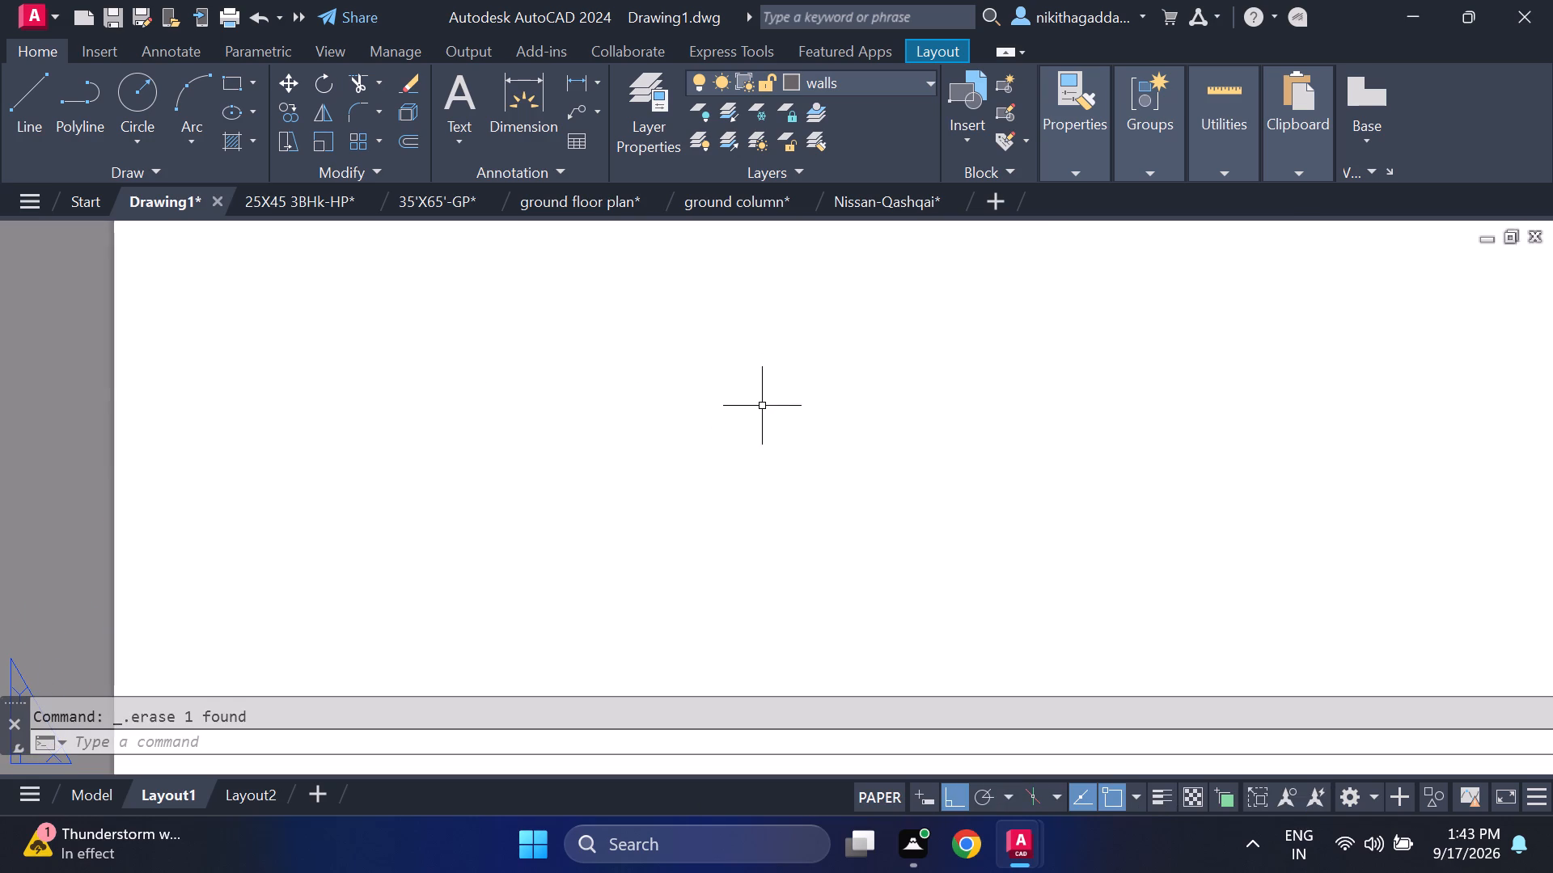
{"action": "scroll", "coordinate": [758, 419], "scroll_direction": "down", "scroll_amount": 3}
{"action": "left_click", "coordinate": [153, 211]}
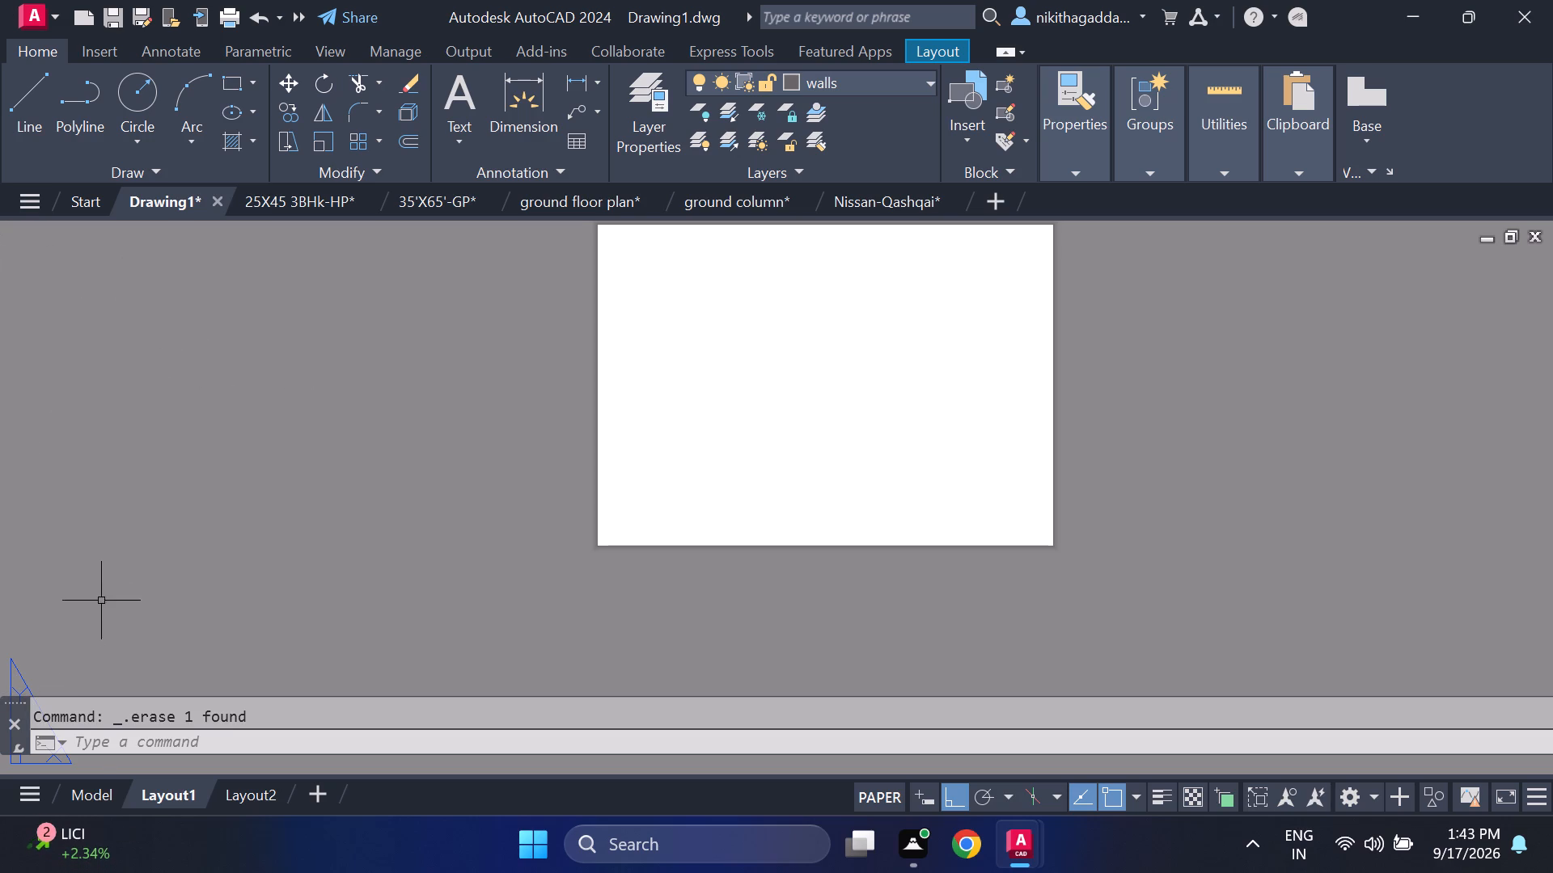
Return to model space and delete the door of the 12'0"X10'4" BEDROOM, just below the C.TOILET.
{"action": "left_click", "coordinate": [89, 801]}
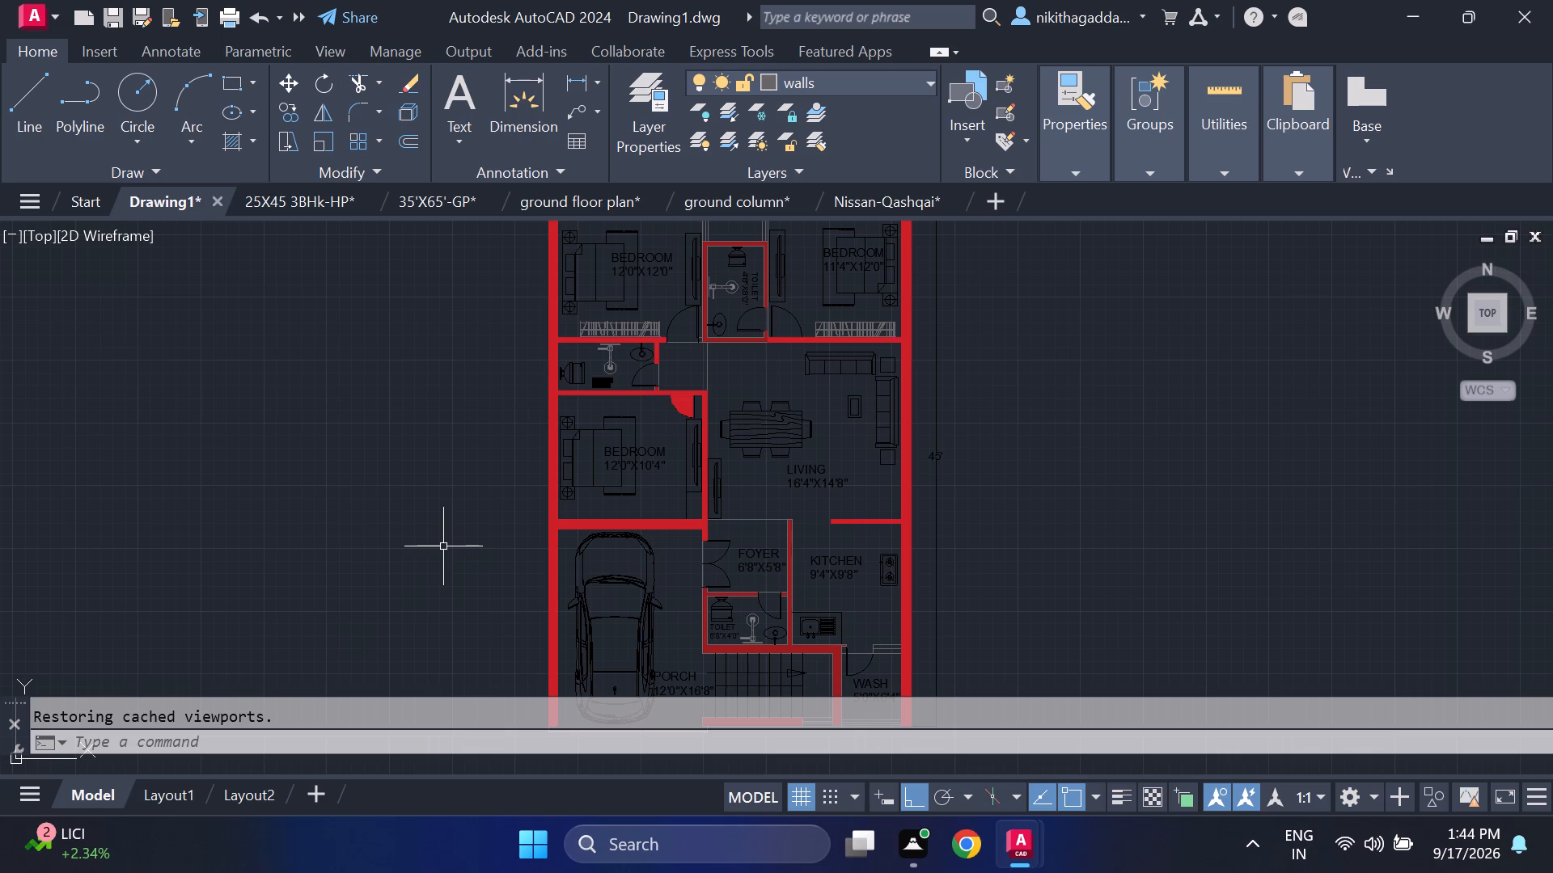
{"action": "scroll", "coordinate": [706, 373], "scroll_direction": "up", "scroll_amount": 4}
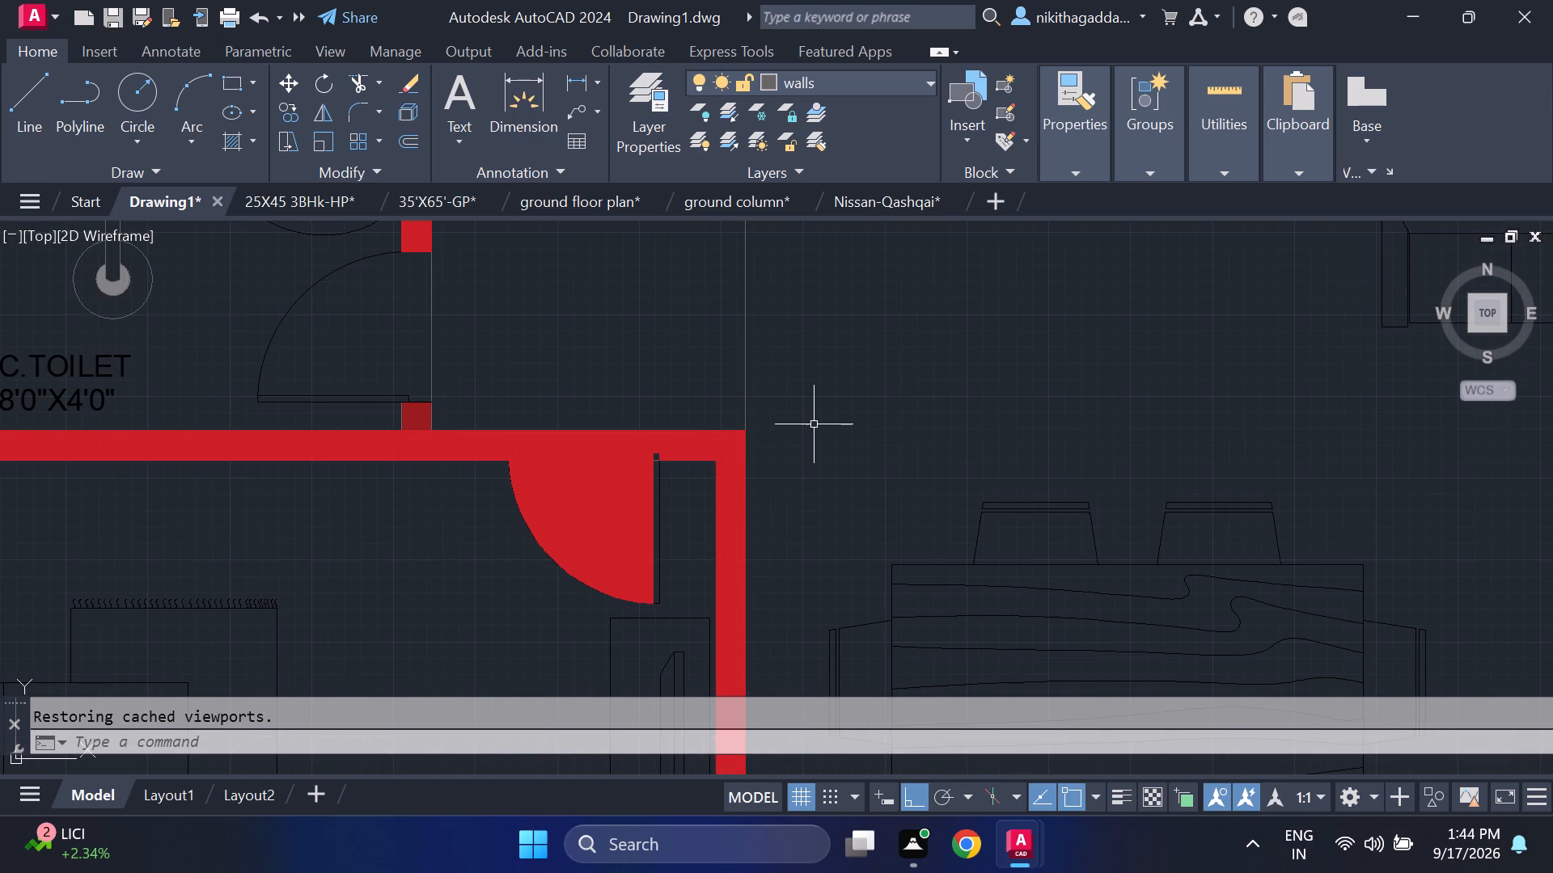
{"action": "type", "text": "tr"}
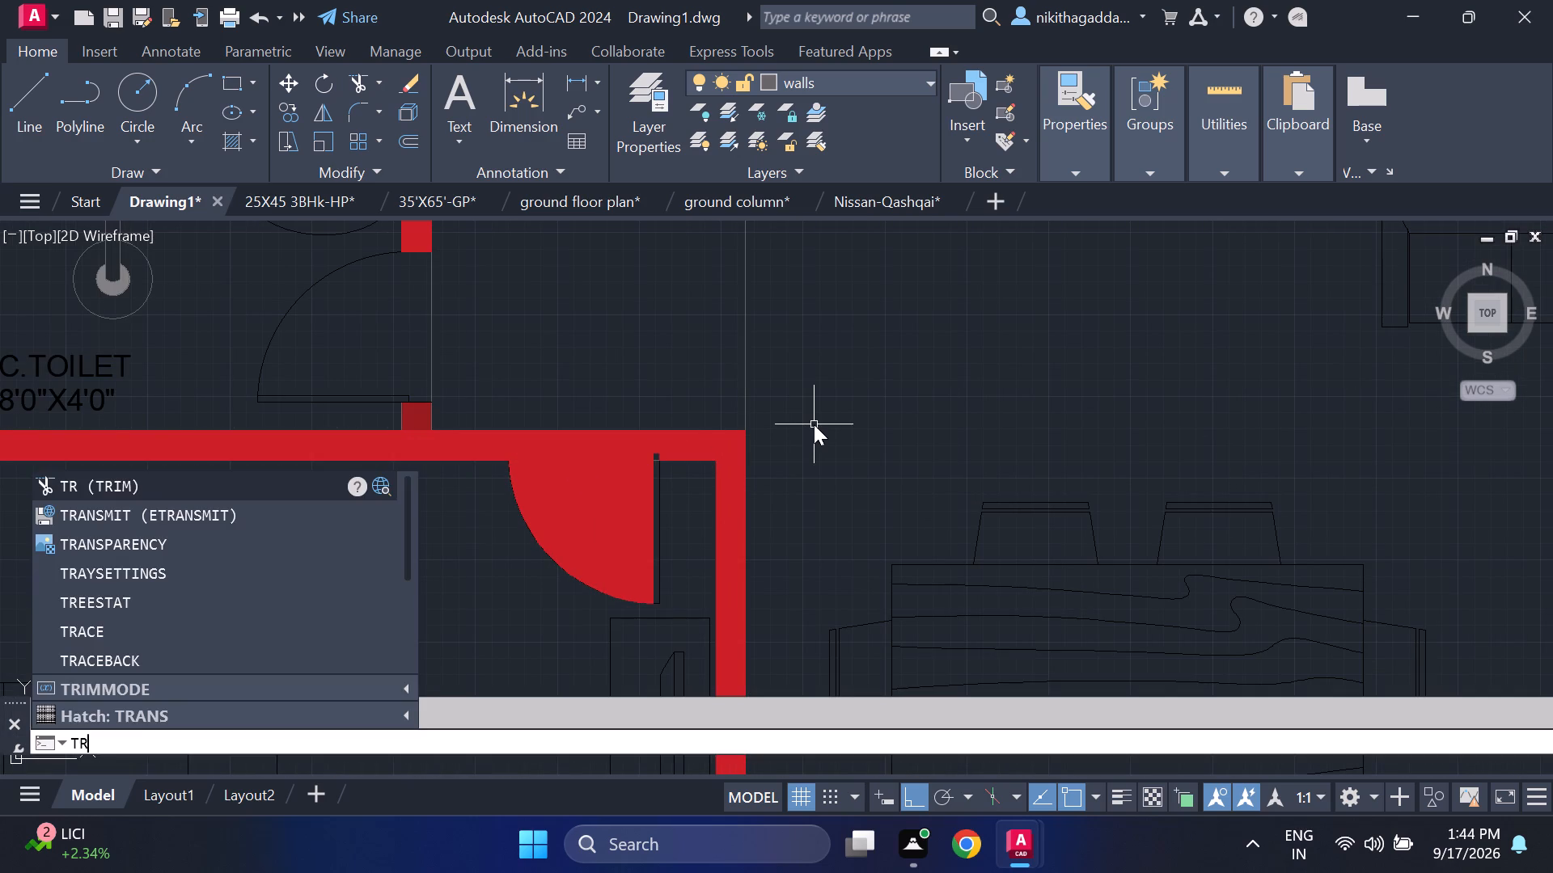
{"action": "key", "text": "Escape"}
{"action": "scroll", "coordinate": [630, 652], "scroll_direction": "up", "scroll_amount": 2}
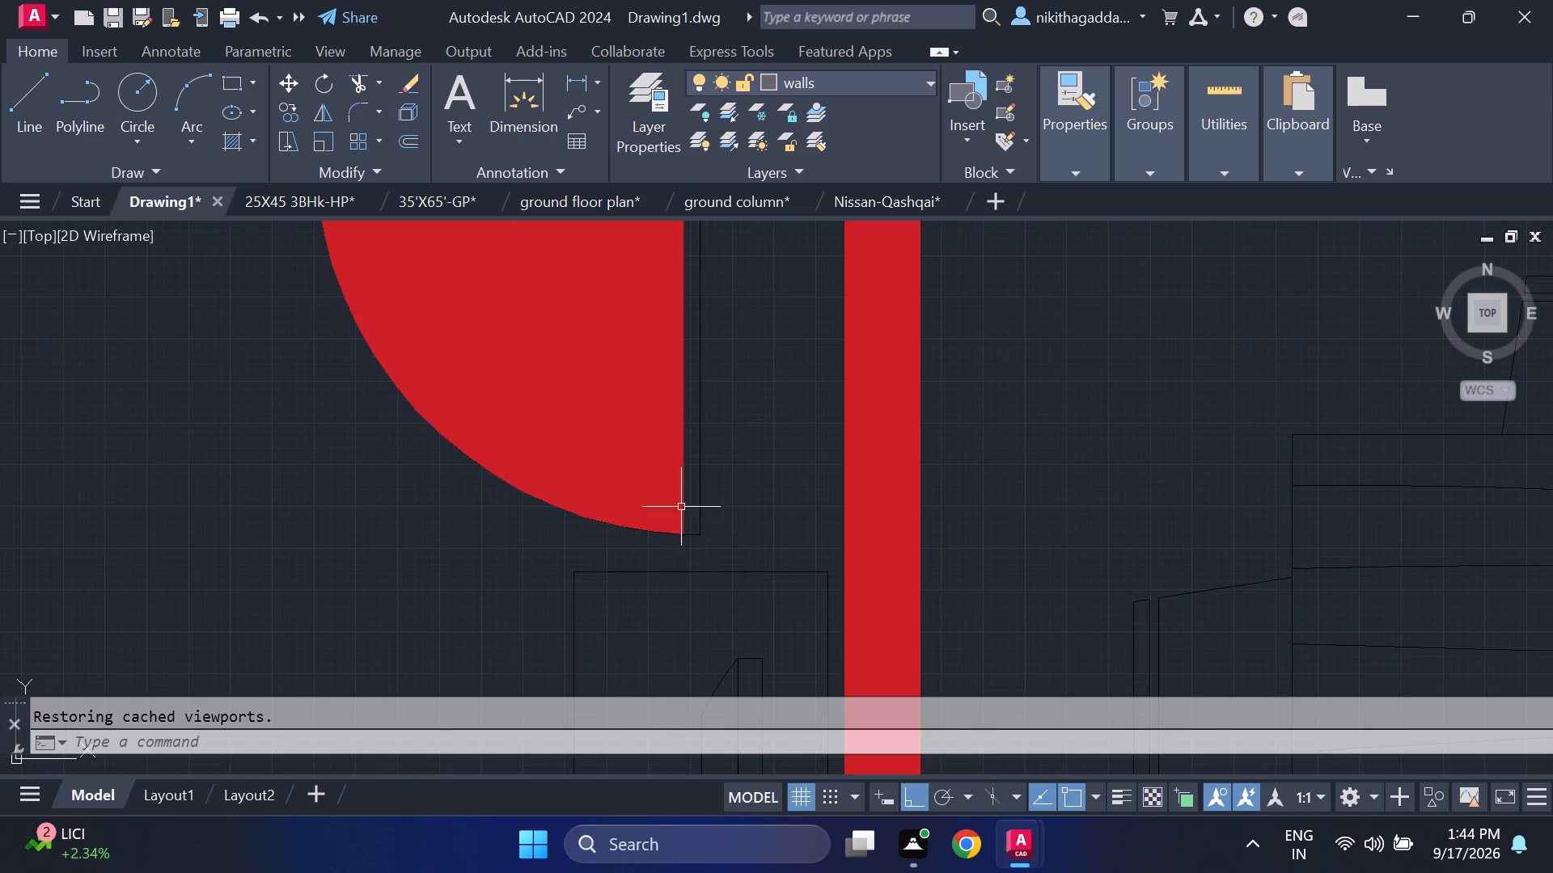
{"action": "left_click", "coordinate": [697, 458]}
{"action": "key", "text": "Delete"}
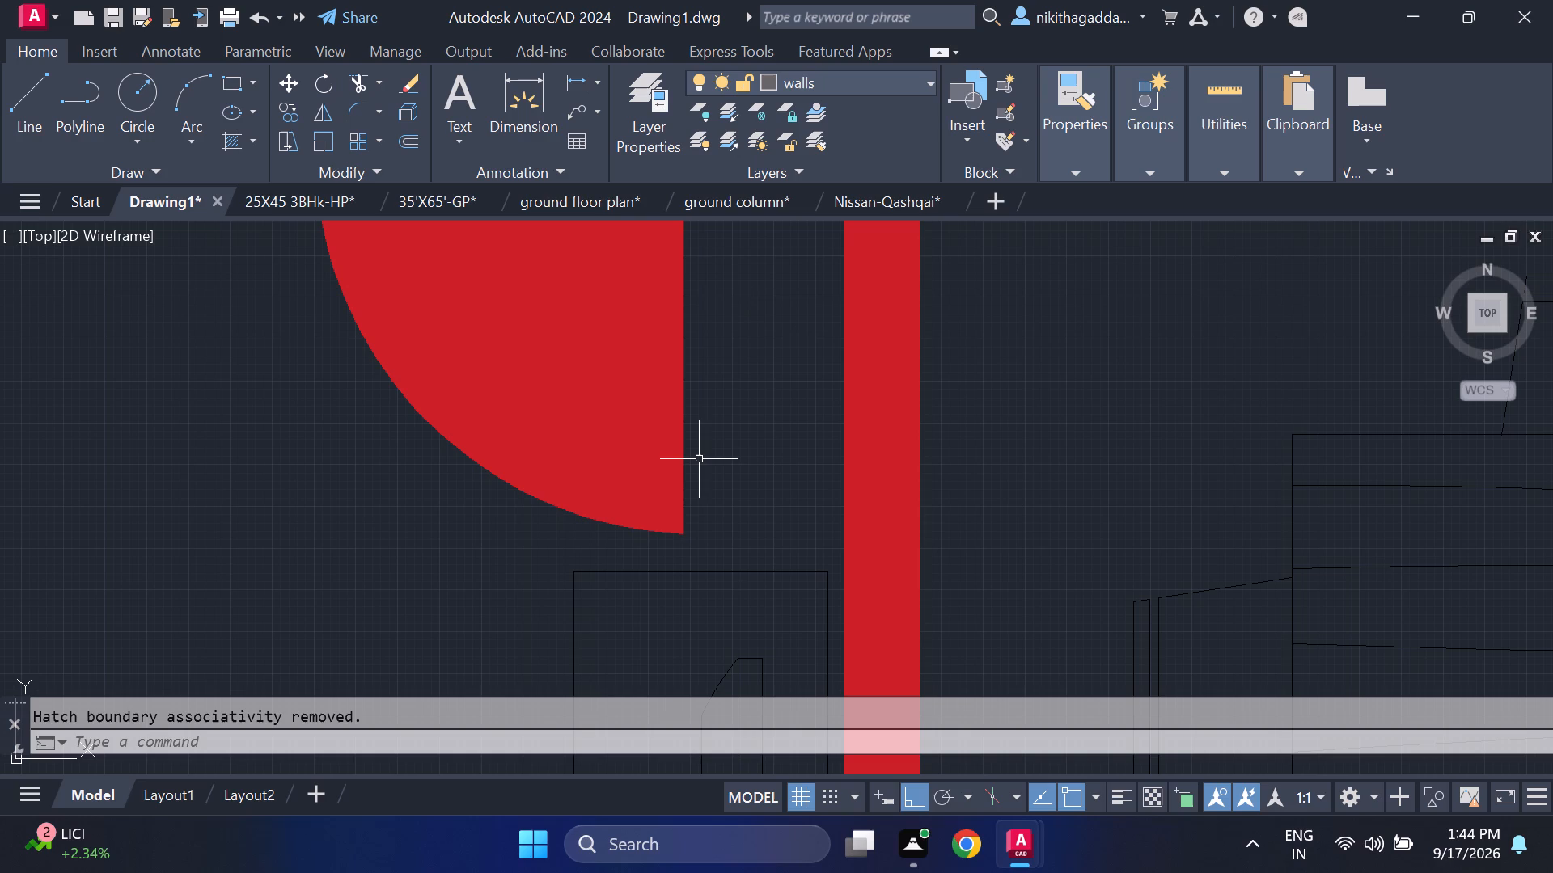
Delete the red wall hatch that fills the swing area of that bedroom door.
{"action": "left_click", "coordinate": [698, 430]}
{"action": "left_click", "coordinate": [438, 513]}
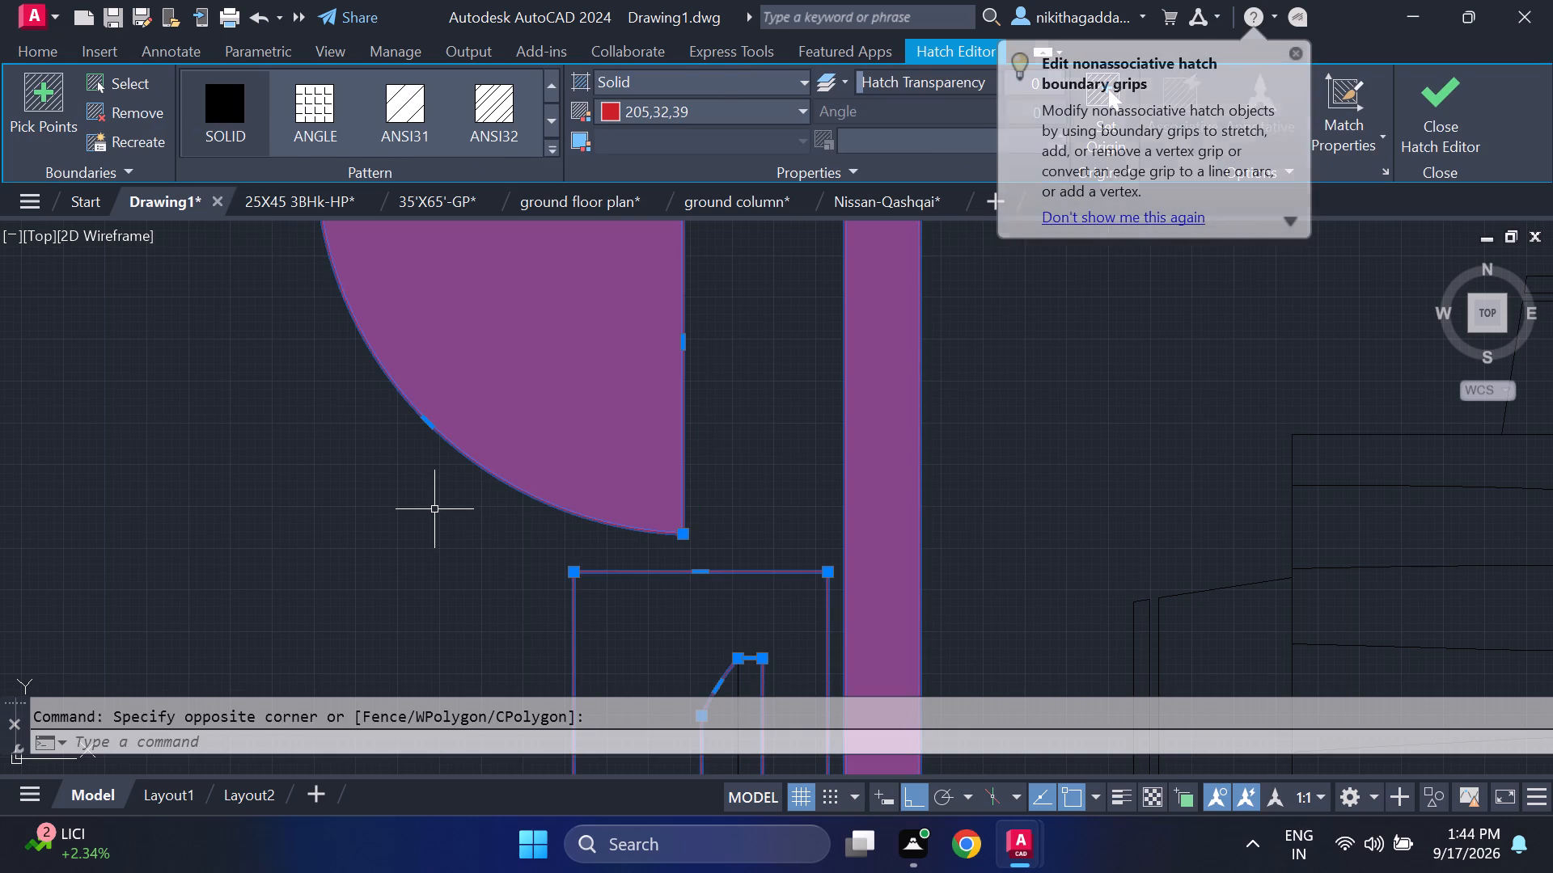
{"action": "key", "text": "Delete"}
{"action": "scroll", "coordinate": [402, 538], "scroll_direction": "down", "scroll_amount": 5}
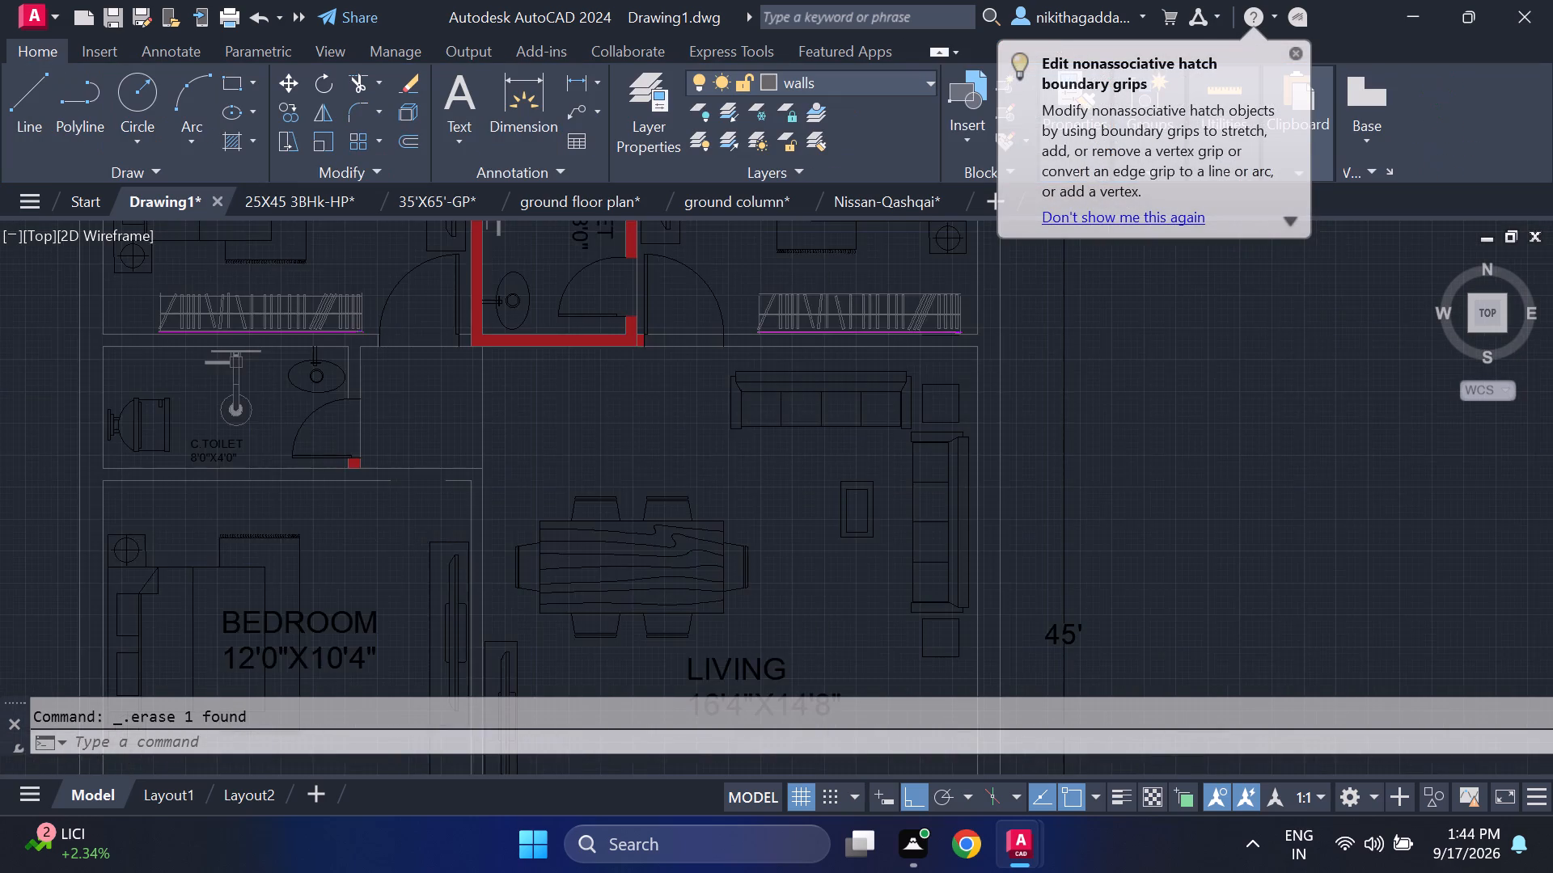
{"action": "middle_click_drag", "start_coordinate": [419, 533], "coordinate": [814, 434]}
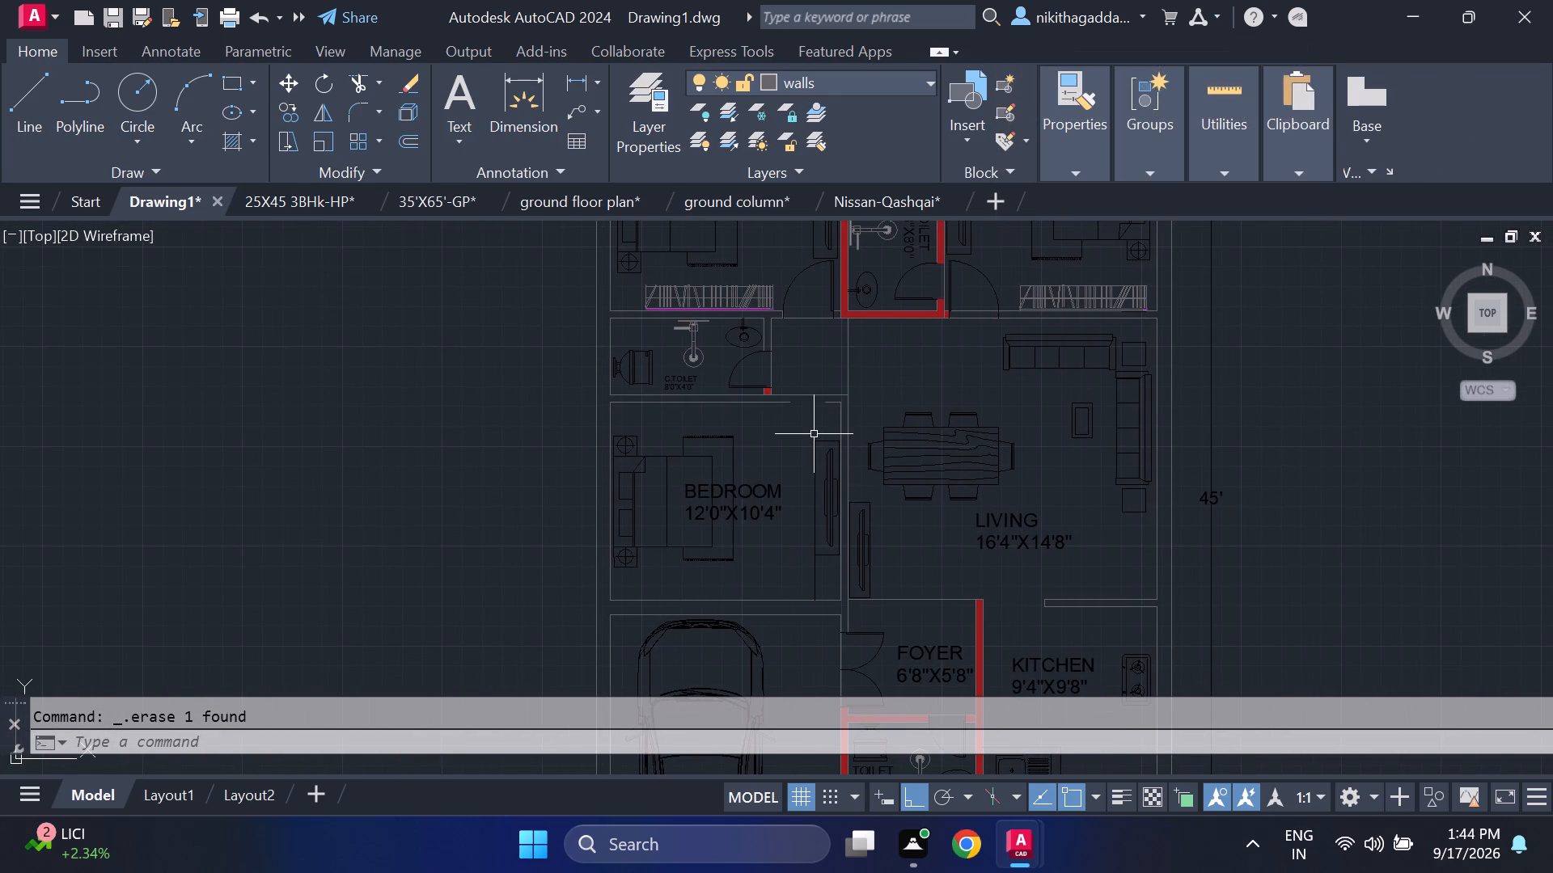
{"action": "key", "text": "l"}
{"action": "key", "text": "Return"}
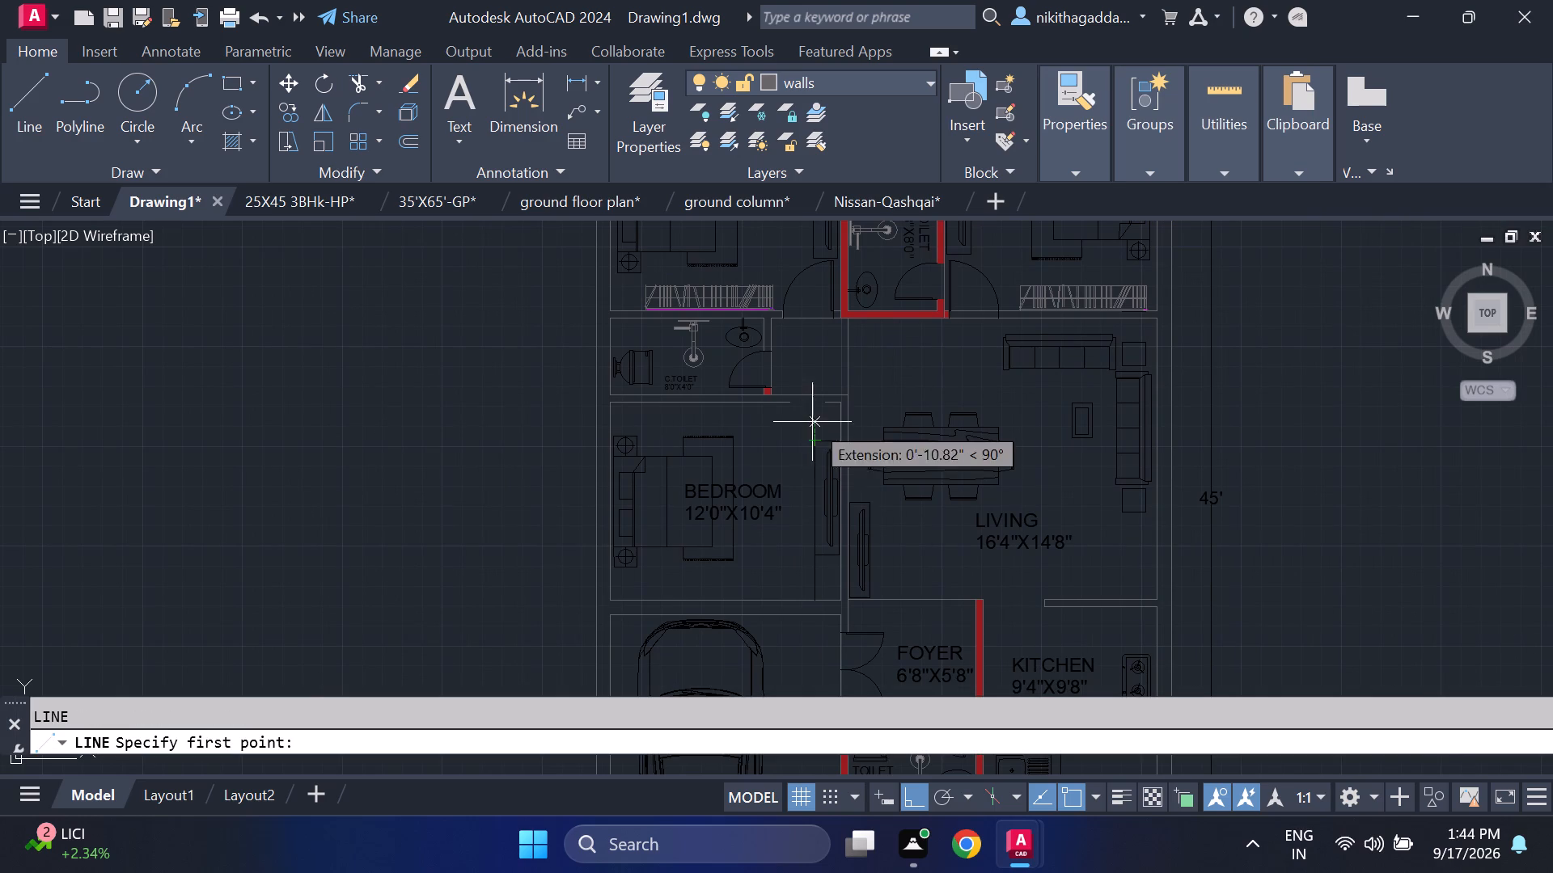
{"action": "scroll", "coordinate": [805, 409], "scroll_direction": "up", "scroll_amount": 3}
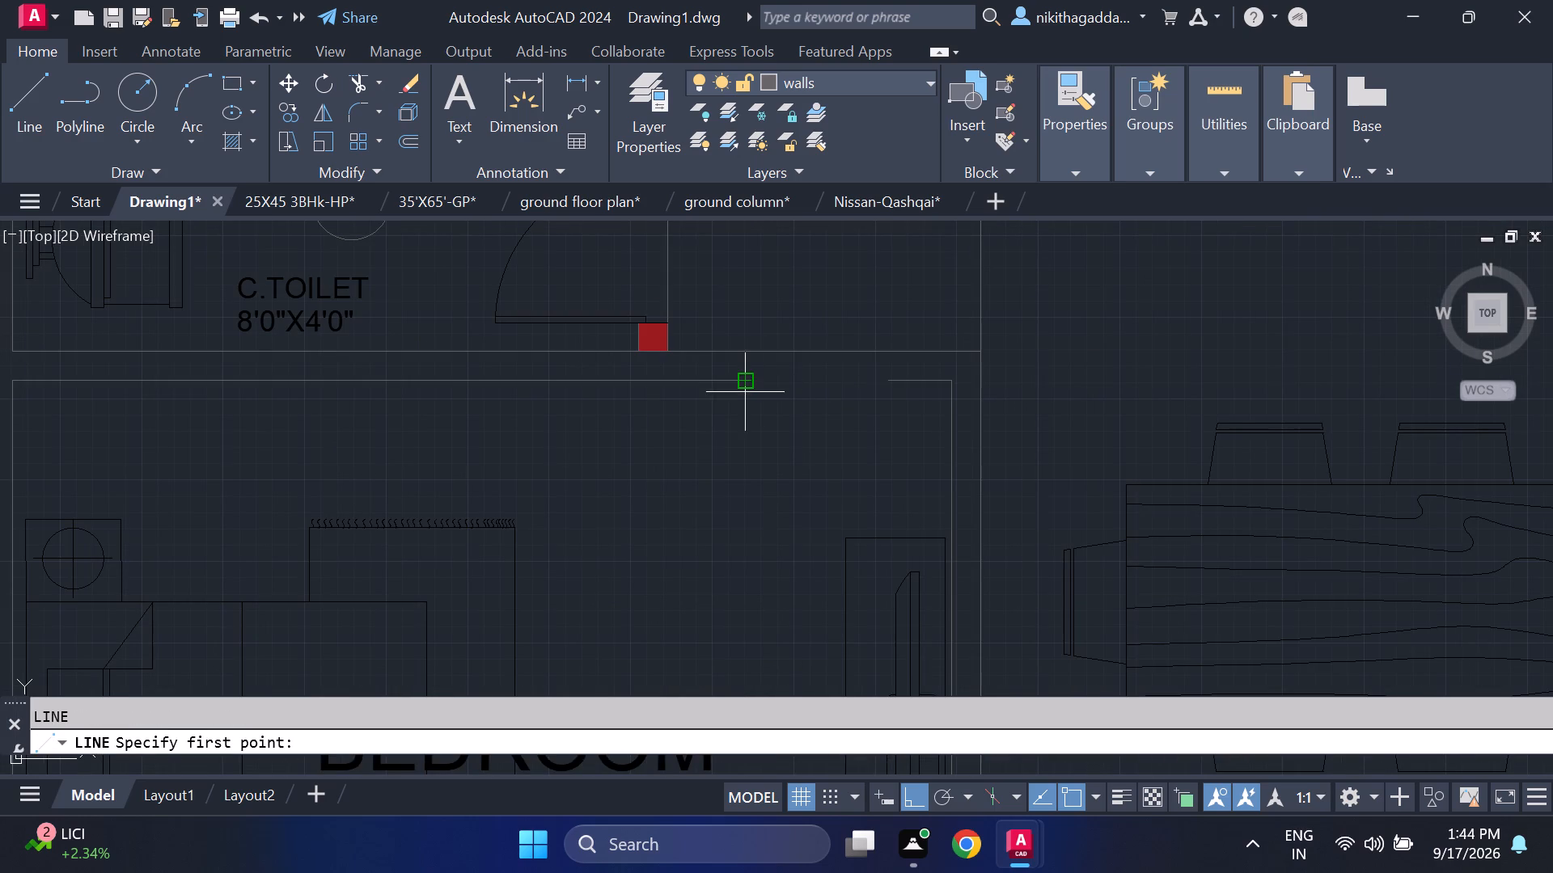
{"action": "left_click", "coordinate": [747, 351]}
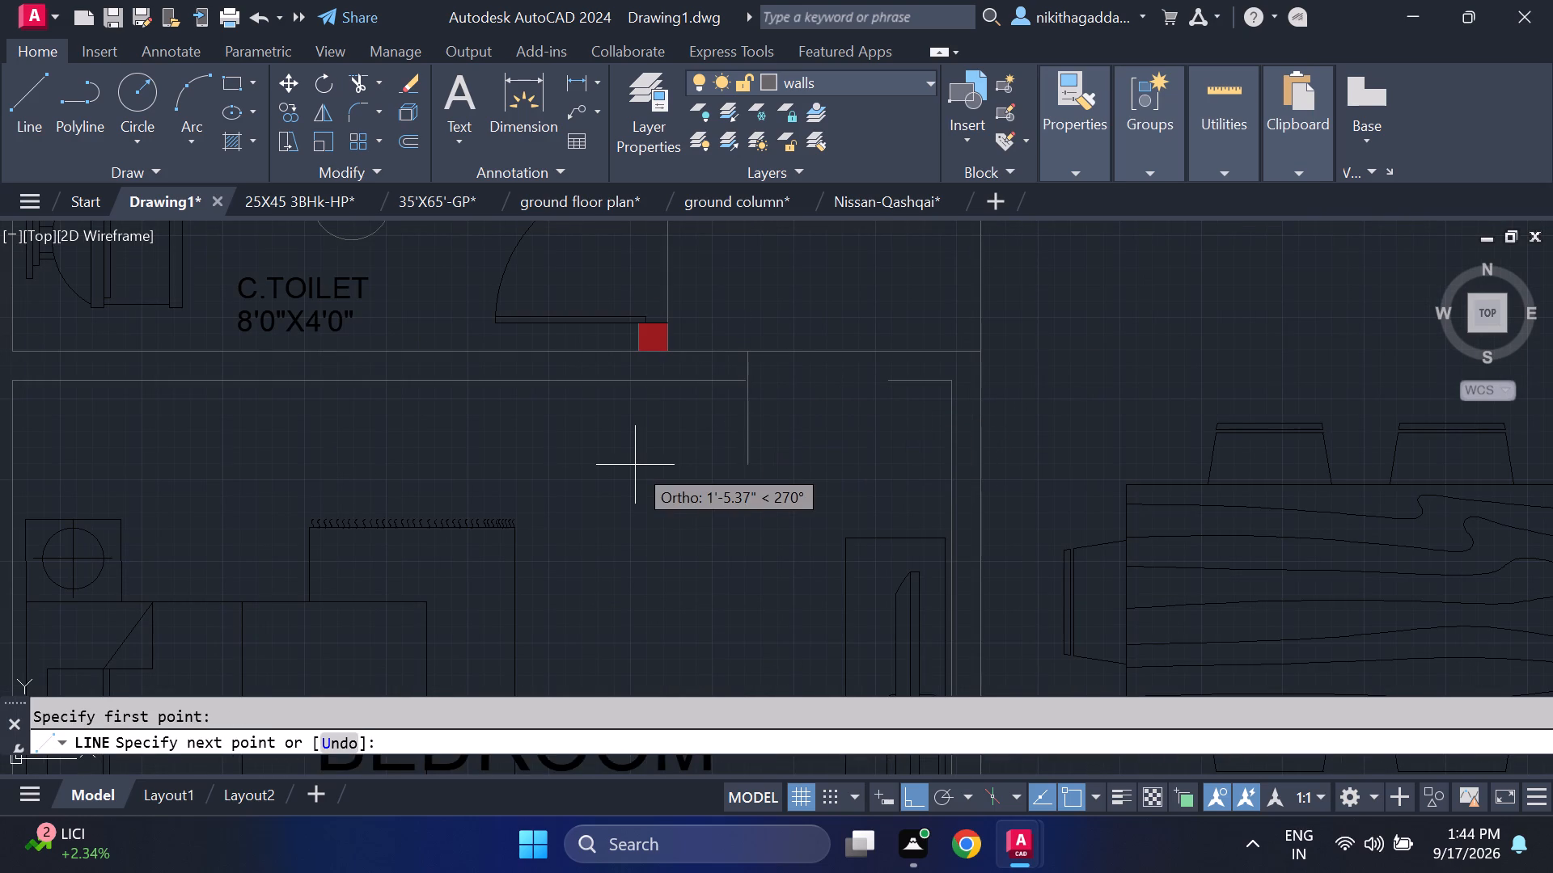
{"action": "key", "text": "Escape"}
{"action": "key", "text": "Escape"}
Close the wall ends on both sides of the bedroom door opening with short vertical lines across the wall thickness.
{"action": "key", "text": "l"}
{"action": "key", "text": "Return"}
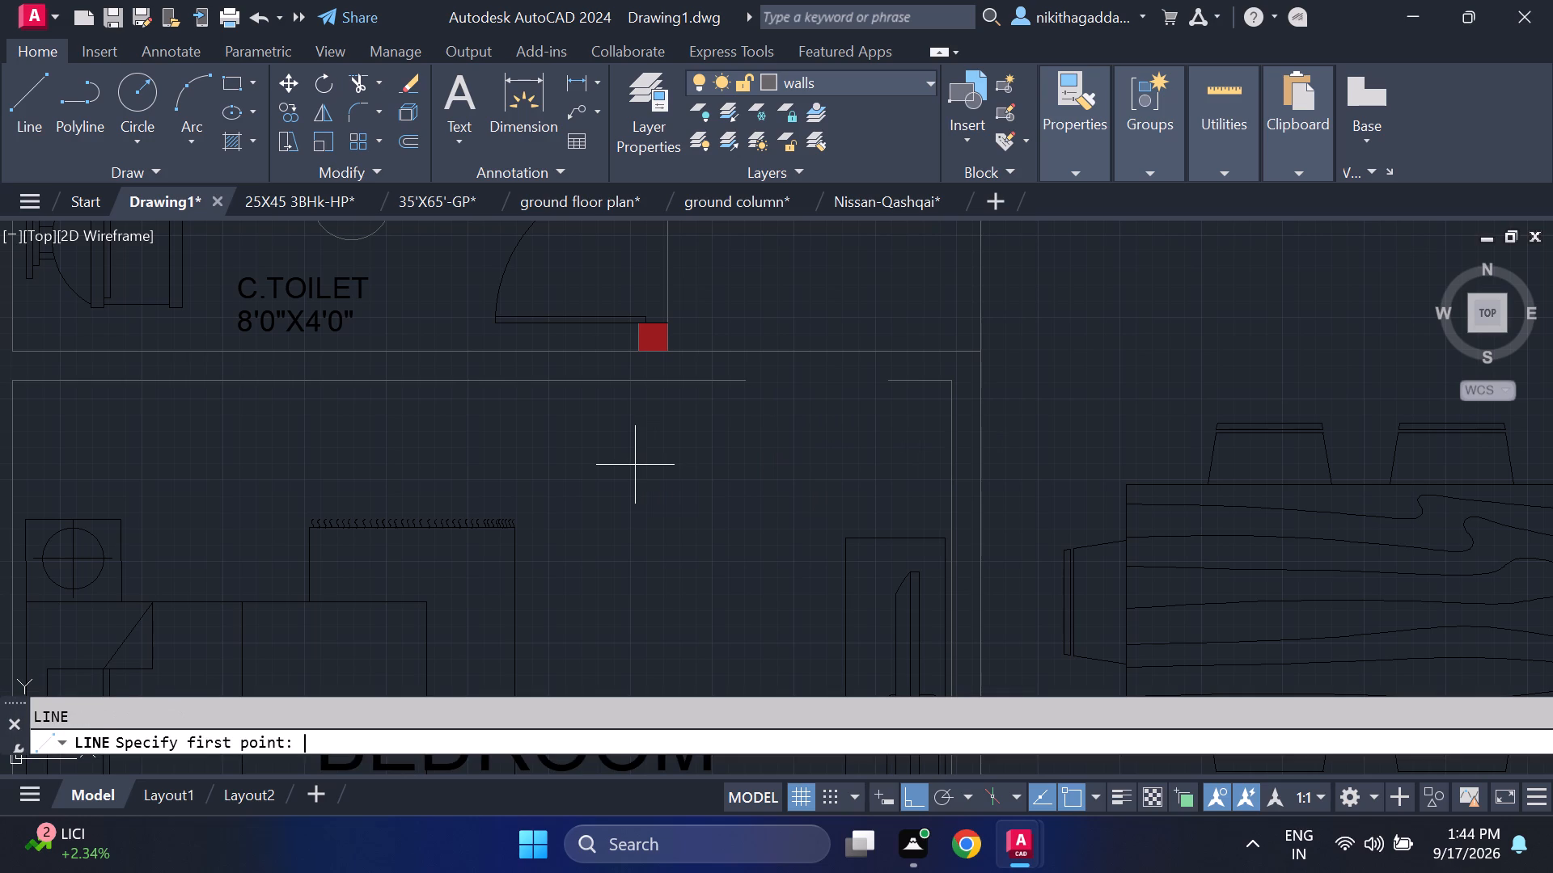
{"action": "left_click", "coordinate": [744, 380]}
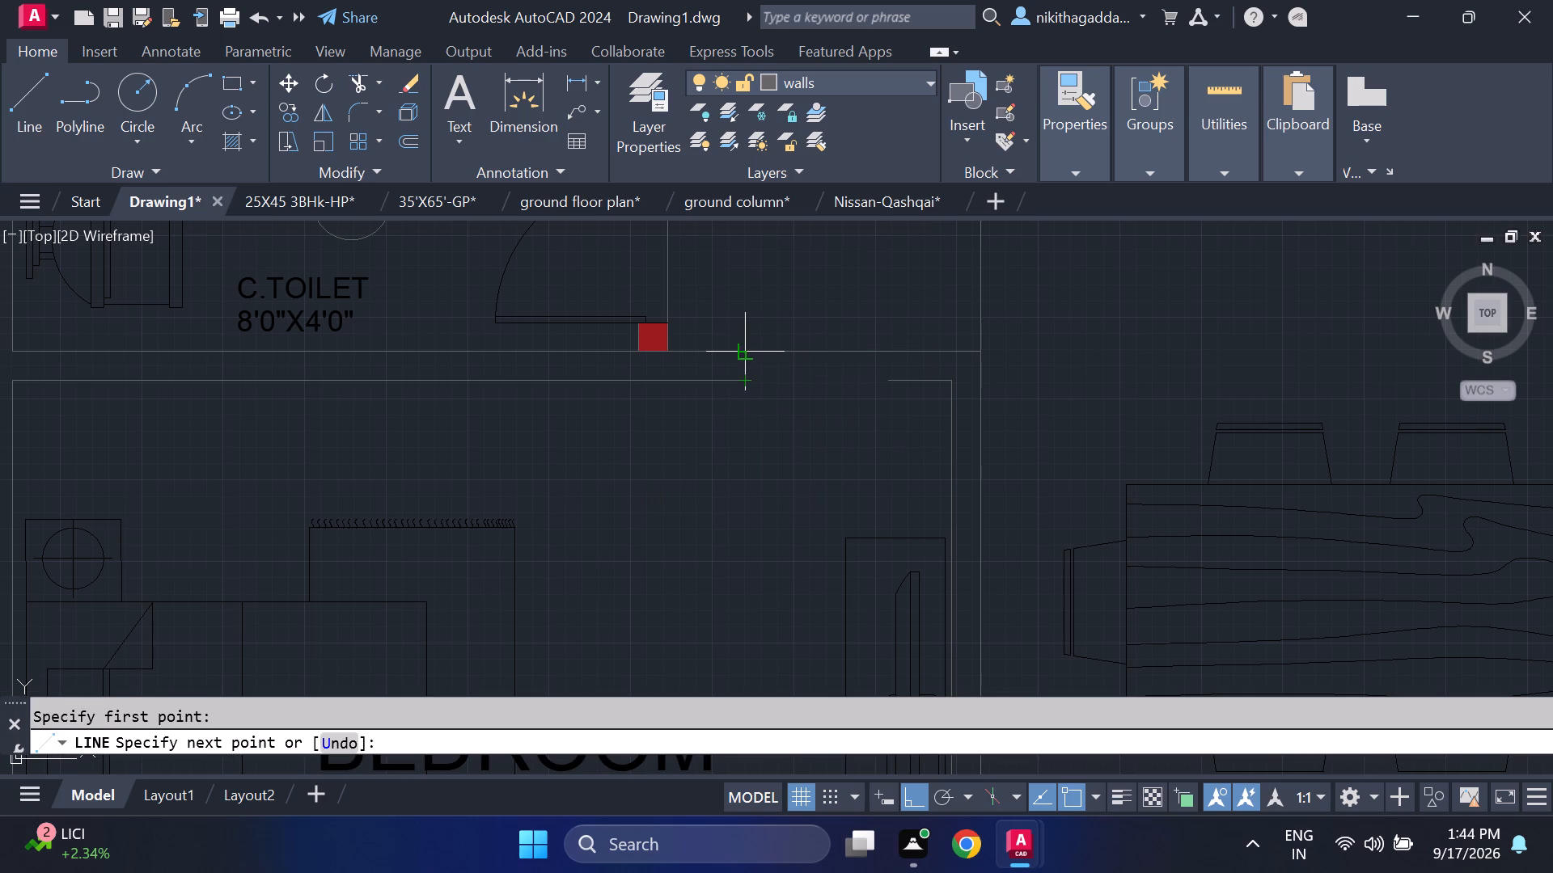
{"action": "left_click", "coordinate": [752, 348]}
{"action": "key", "text": "Escape"}
{"action": "key", "text": "space"}
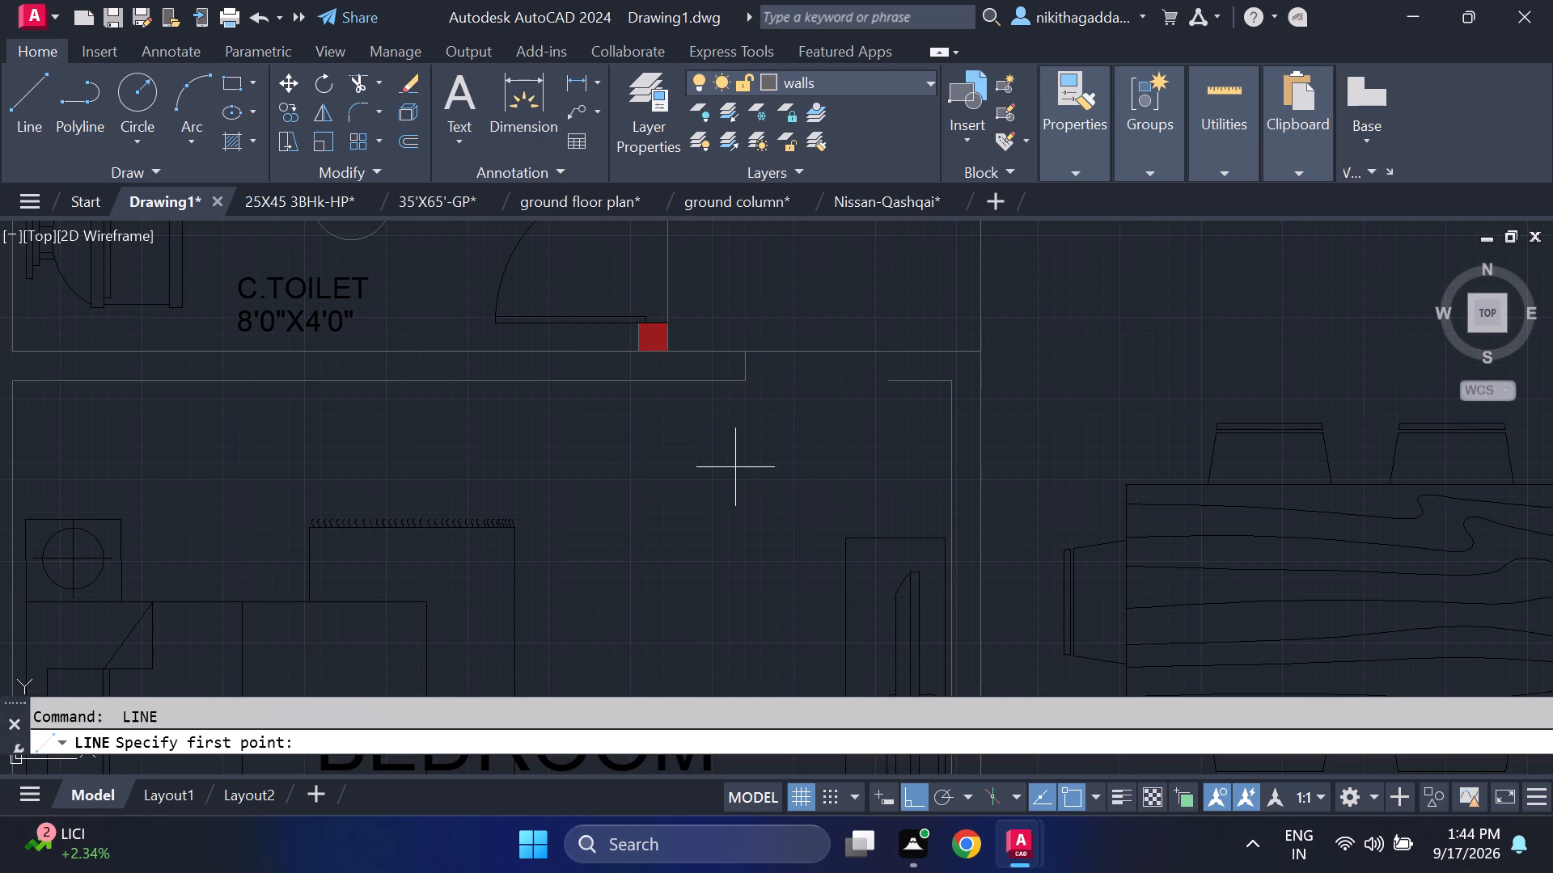
{"action": "left_click", "coordinate": [878, 390]}
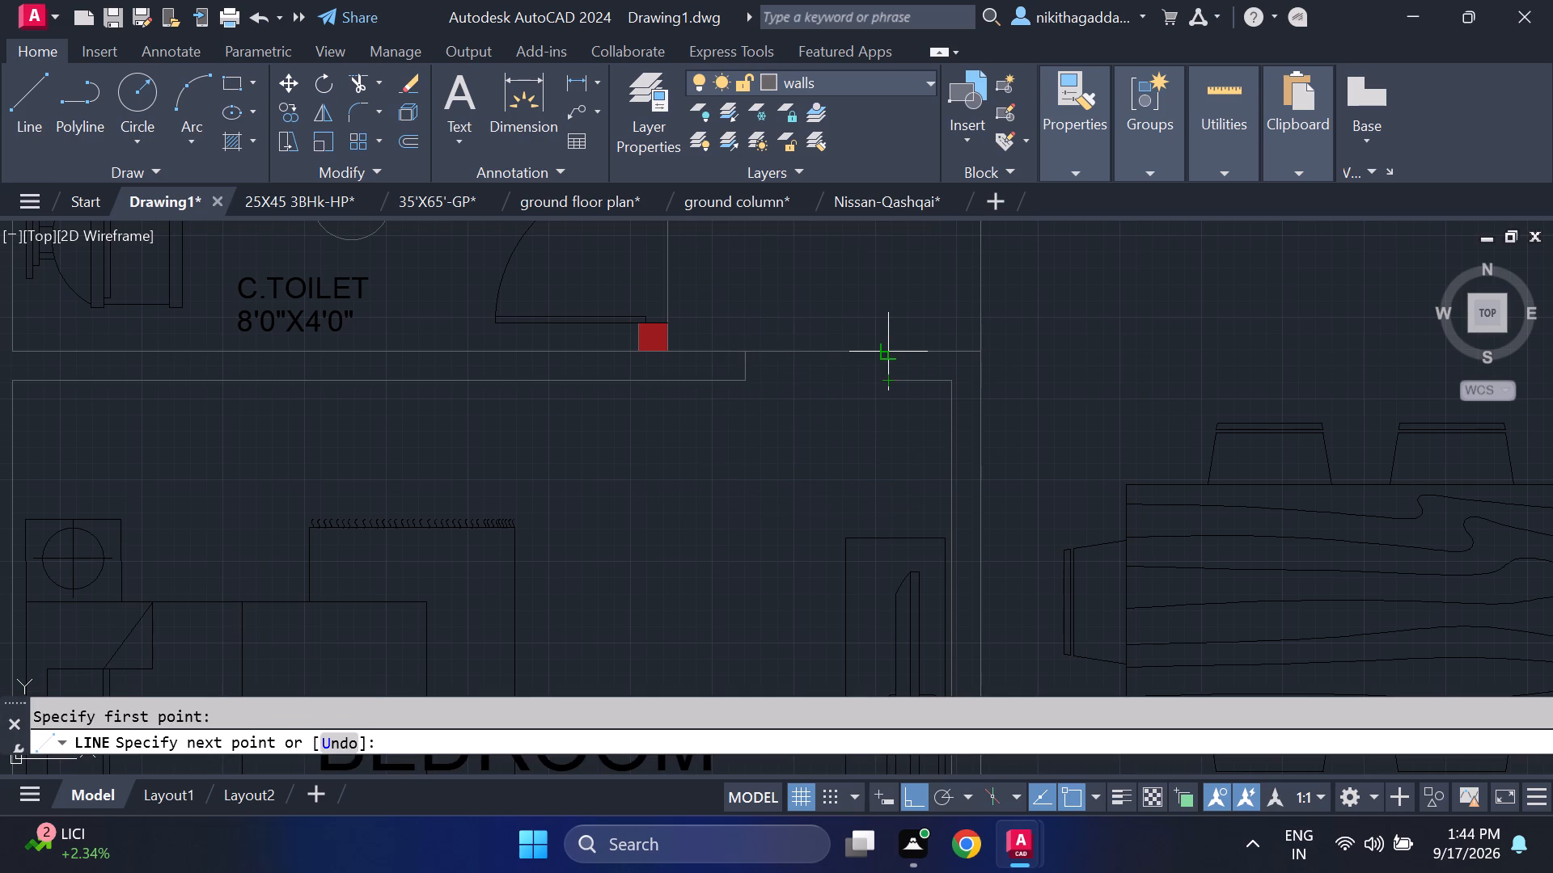
{"action": "left_click", "coordinate": [882, 352]}
{"action": "key", "text": "Escape"}
Hatch the connected outer and bedroom walls with a solid dark red fill, leaving the bedroom door opening empty.
{"action": "type", "text": "hatch"}
{"action": "key", "text": "Return"}
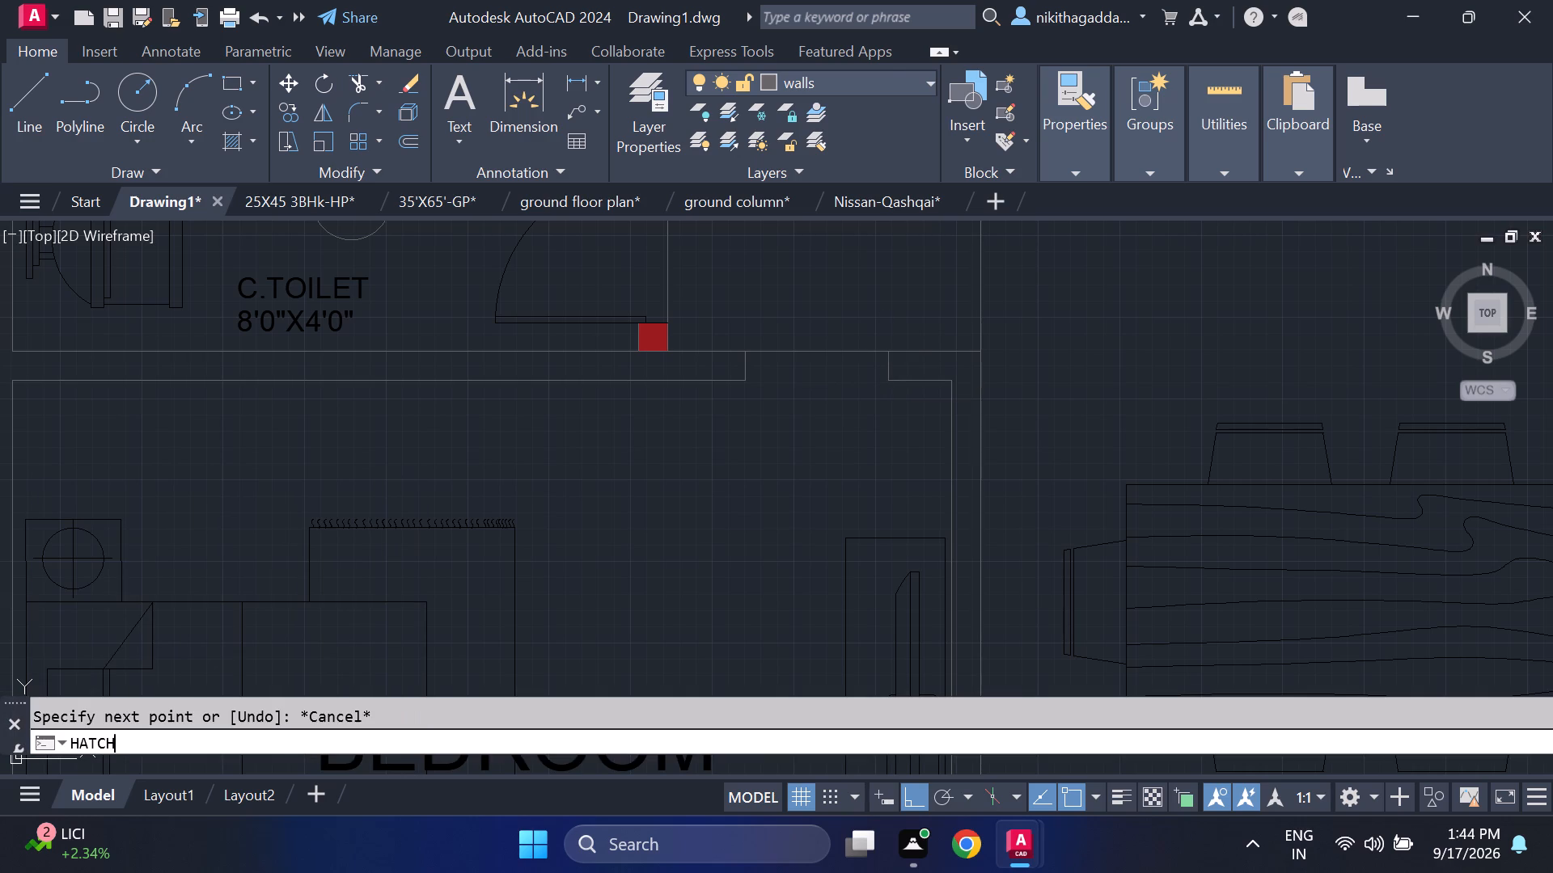
{"action": "left_click", "coordinate": [662, 371]}
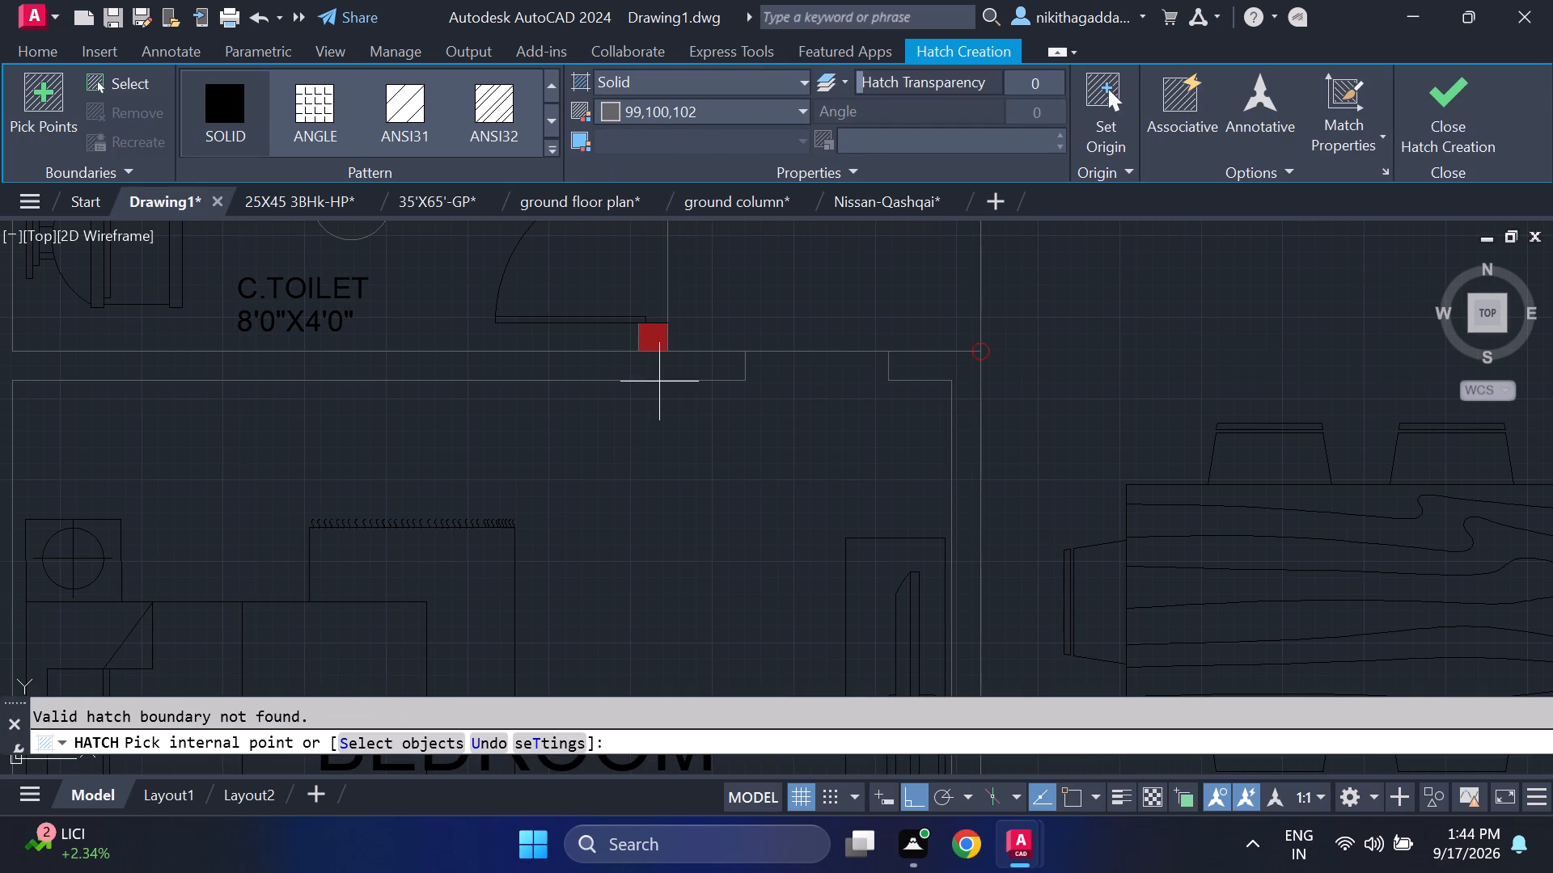
{"action": "left_click", "coordinate": [666, 368]}
{"action": "left_click", "coordinate": [946, 363]}
{"action": "scroll", "coordinate": [946, 363], "scroll_direction": "down", "scroll_amount": 4}
{"action": "scroll", "coordinate": [787, 352], "scroll_direction": "up", "scroll_amount": 2}
{"action": "left_click", "coordinate": [813, 301]}
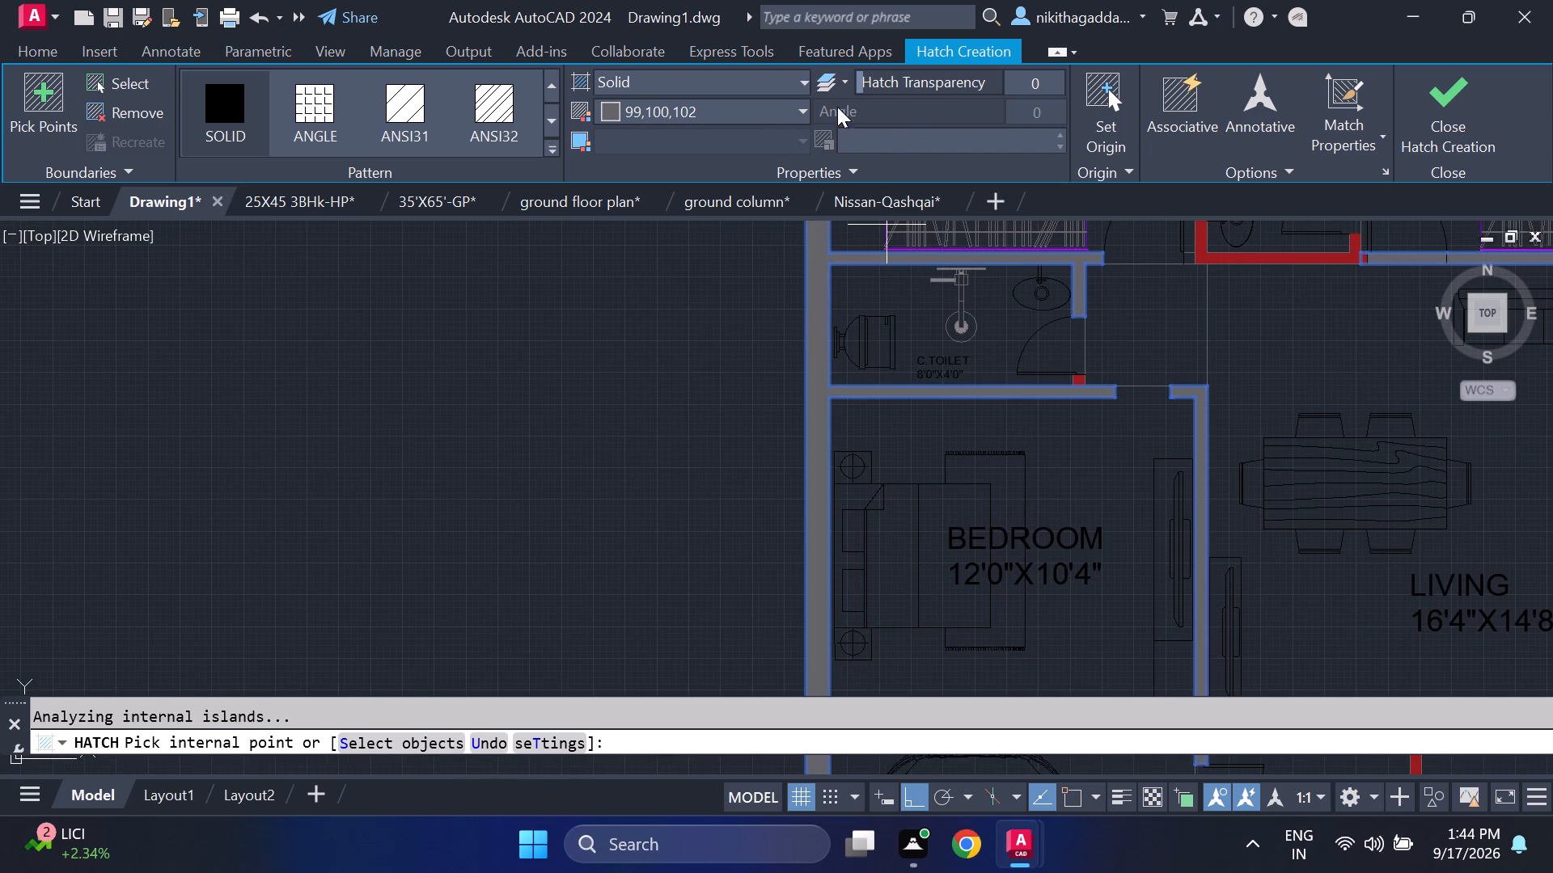
{"action": "left_click", "coordinate": [802, 104]}
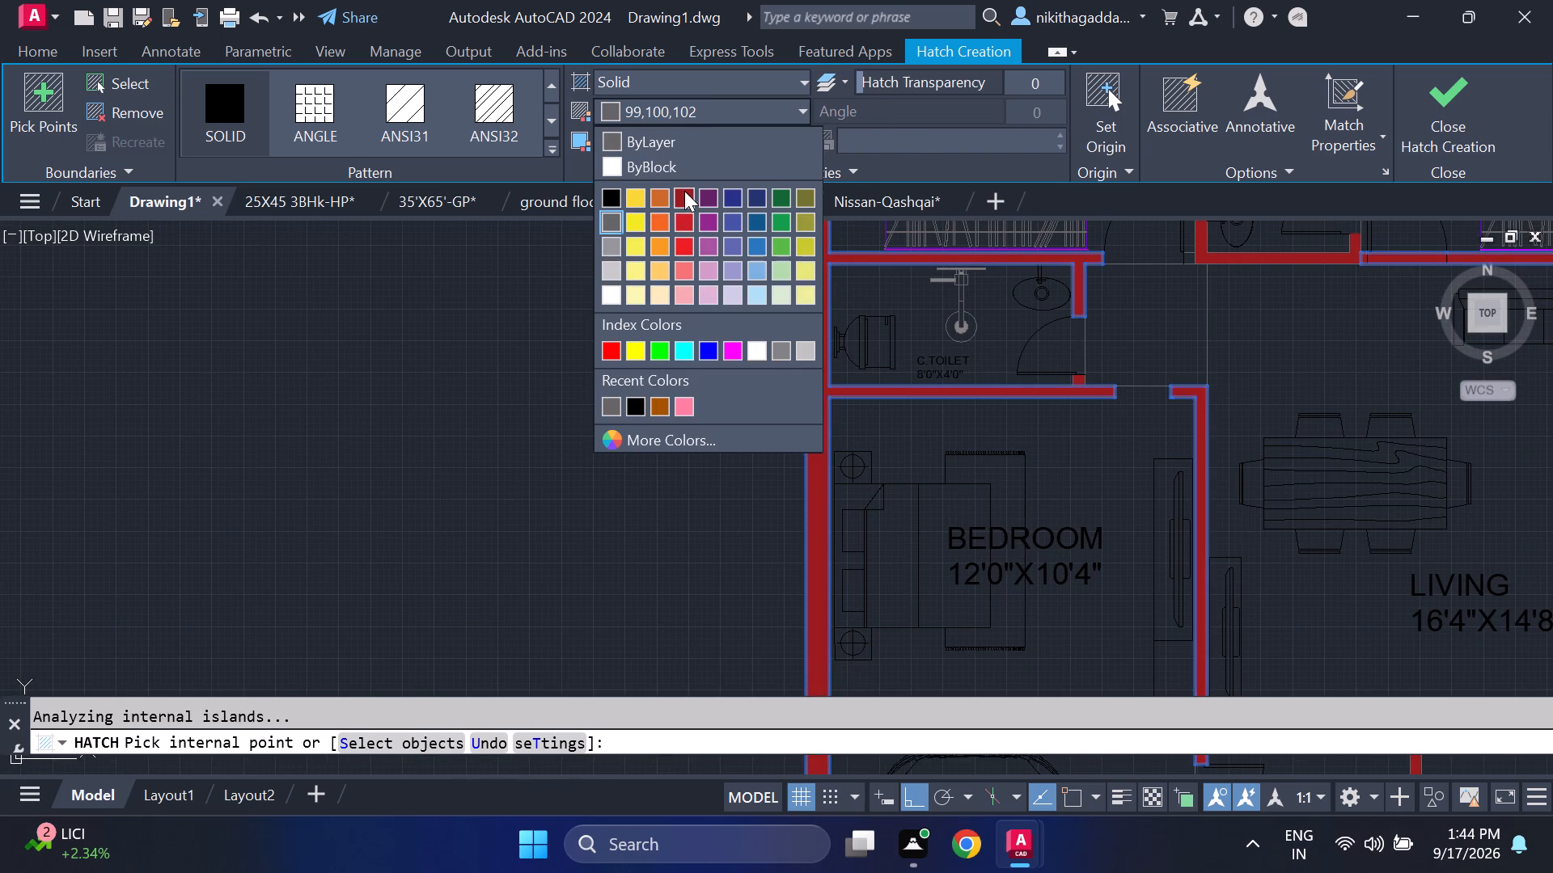
{"action": "left_click", "coordinate": [684, 191]}
{"action": "left_click", "coordinate": [1436, 106]}
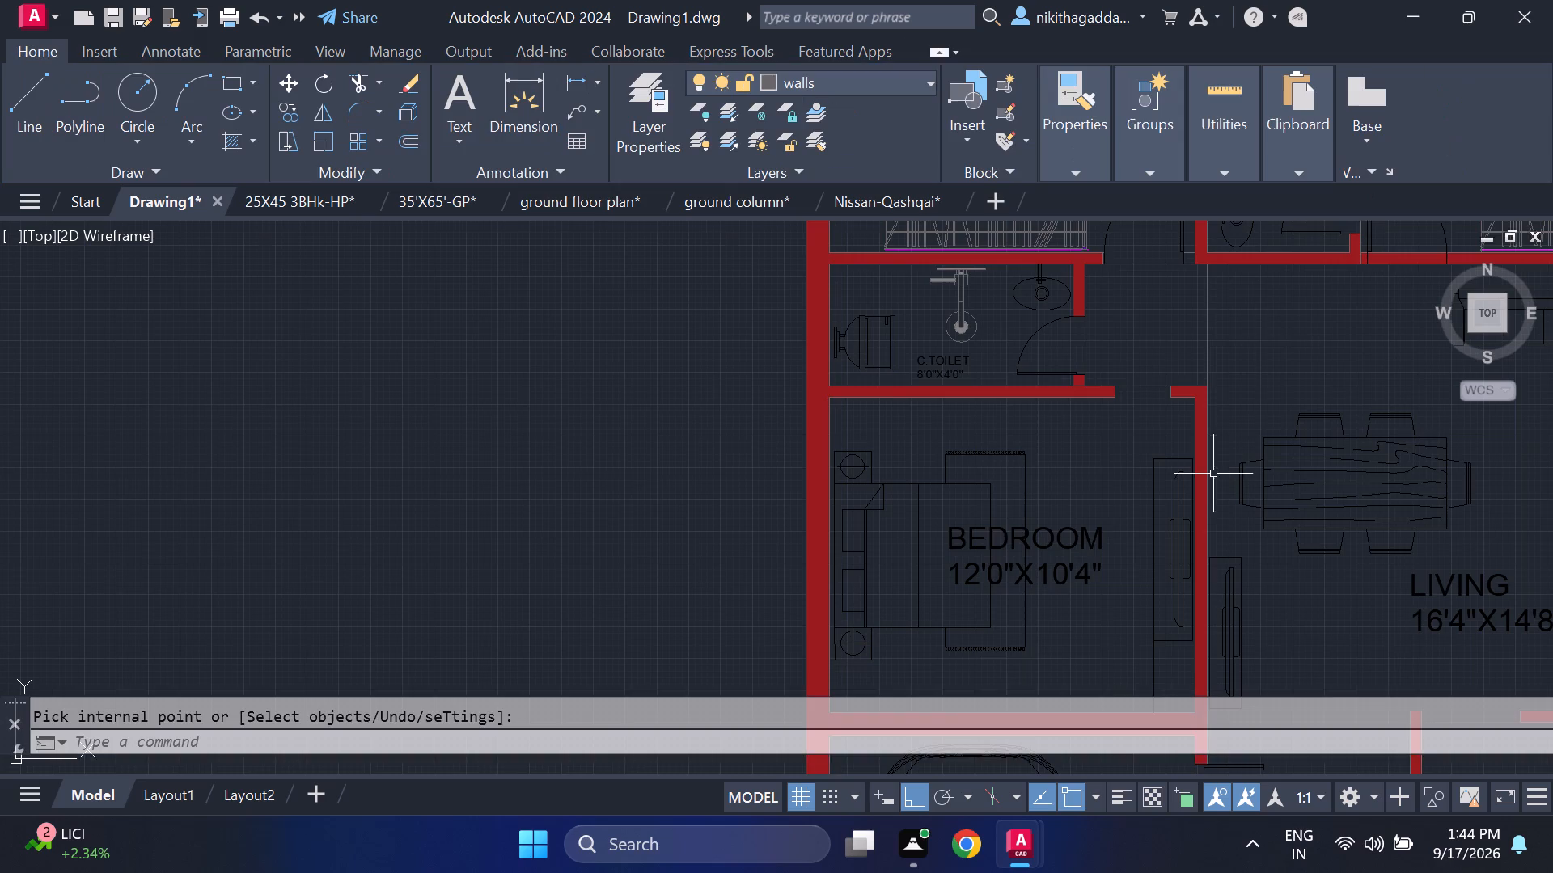
Examine the rehatched walls and door openings across the whole plan, from the bedrooms to the PORCH and WASH.
{"action": "scroll", "coordinate": [1213, 474], "scroll_direction": "down", "scroll_amount": 4}
{"action": "middle_click_drag", "start_coordinate": [1203, 497], "coordinate": [1026, 487]}
{"action": "scroll", "coordinate": [1047, 508], "scroll_direction": "up", "scroll_amount": 2}
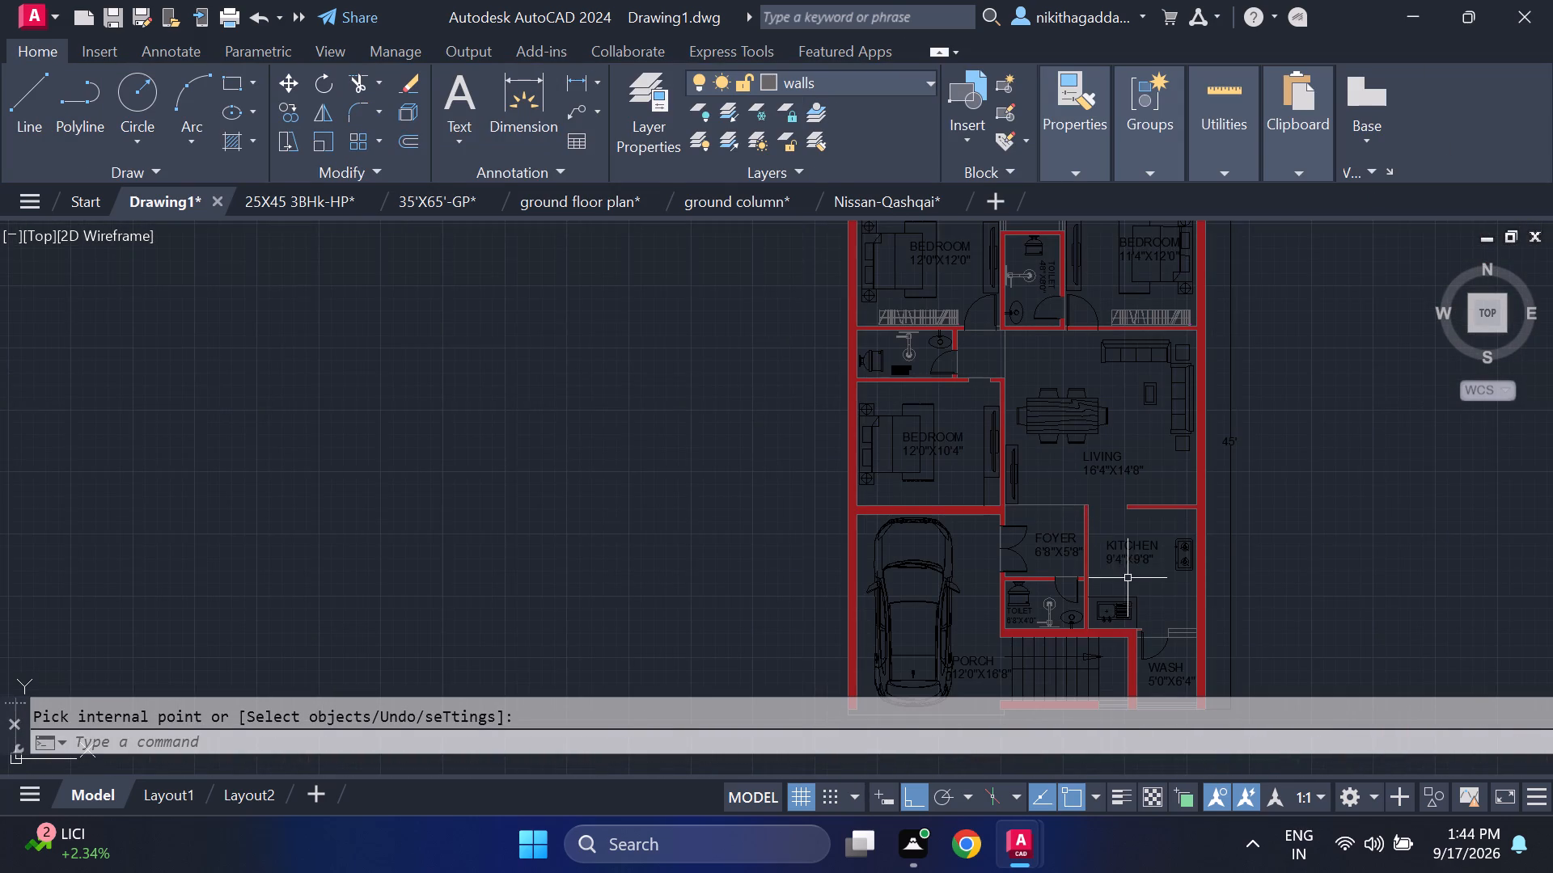
{"action": "middle_click_drag", "start_coordinate": [1111, 553], "coordinate": [1047, 458]}
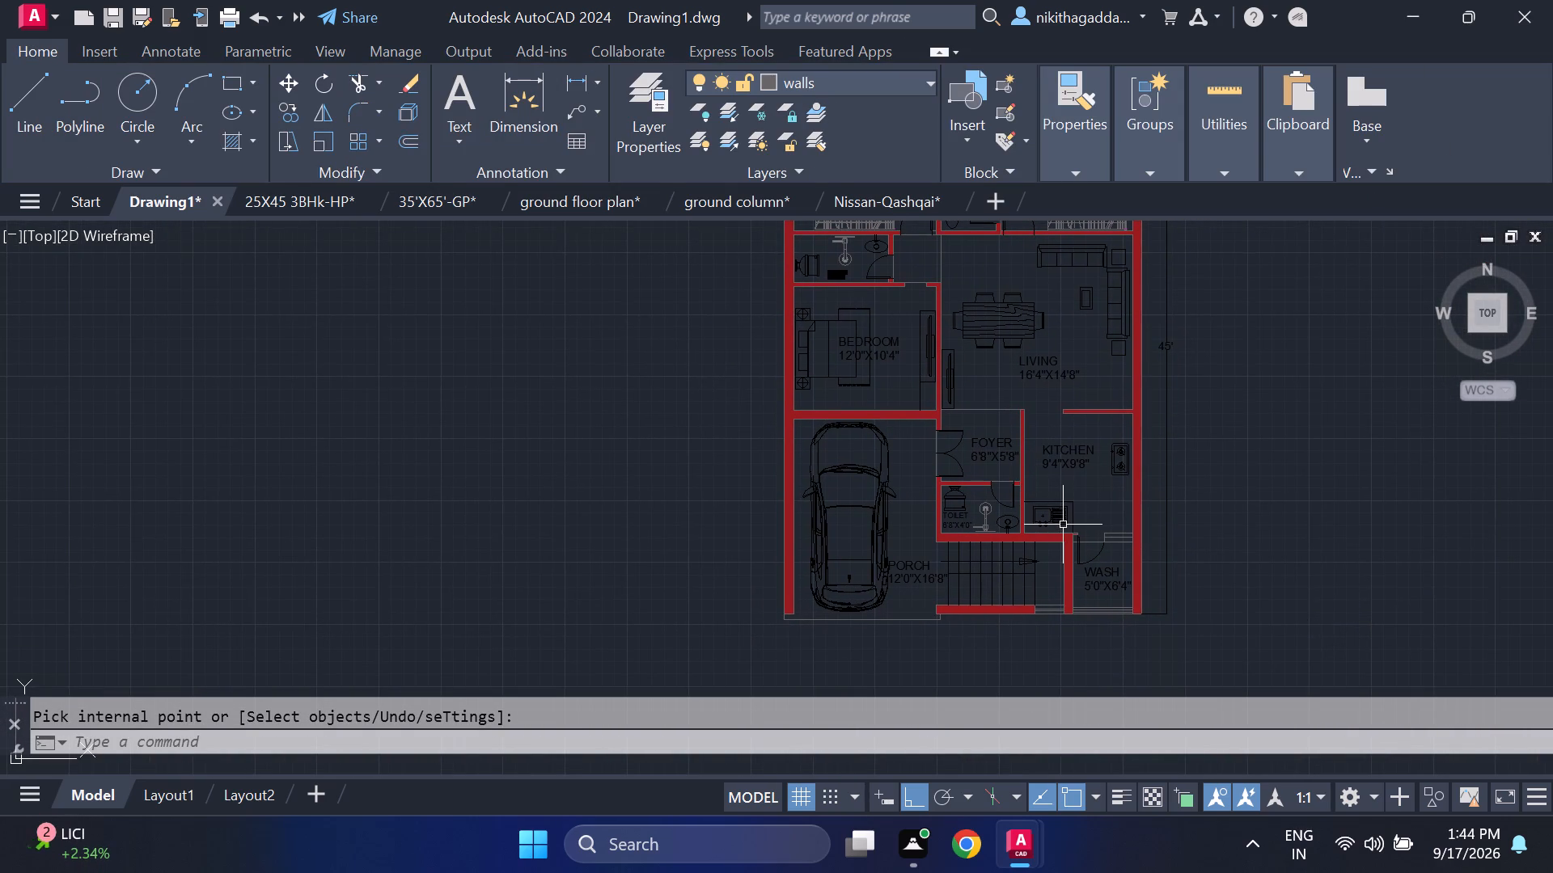
{"action": "middle_click_drag", "start_coordinate": [915, 451], "coordinate": [909, 573]}
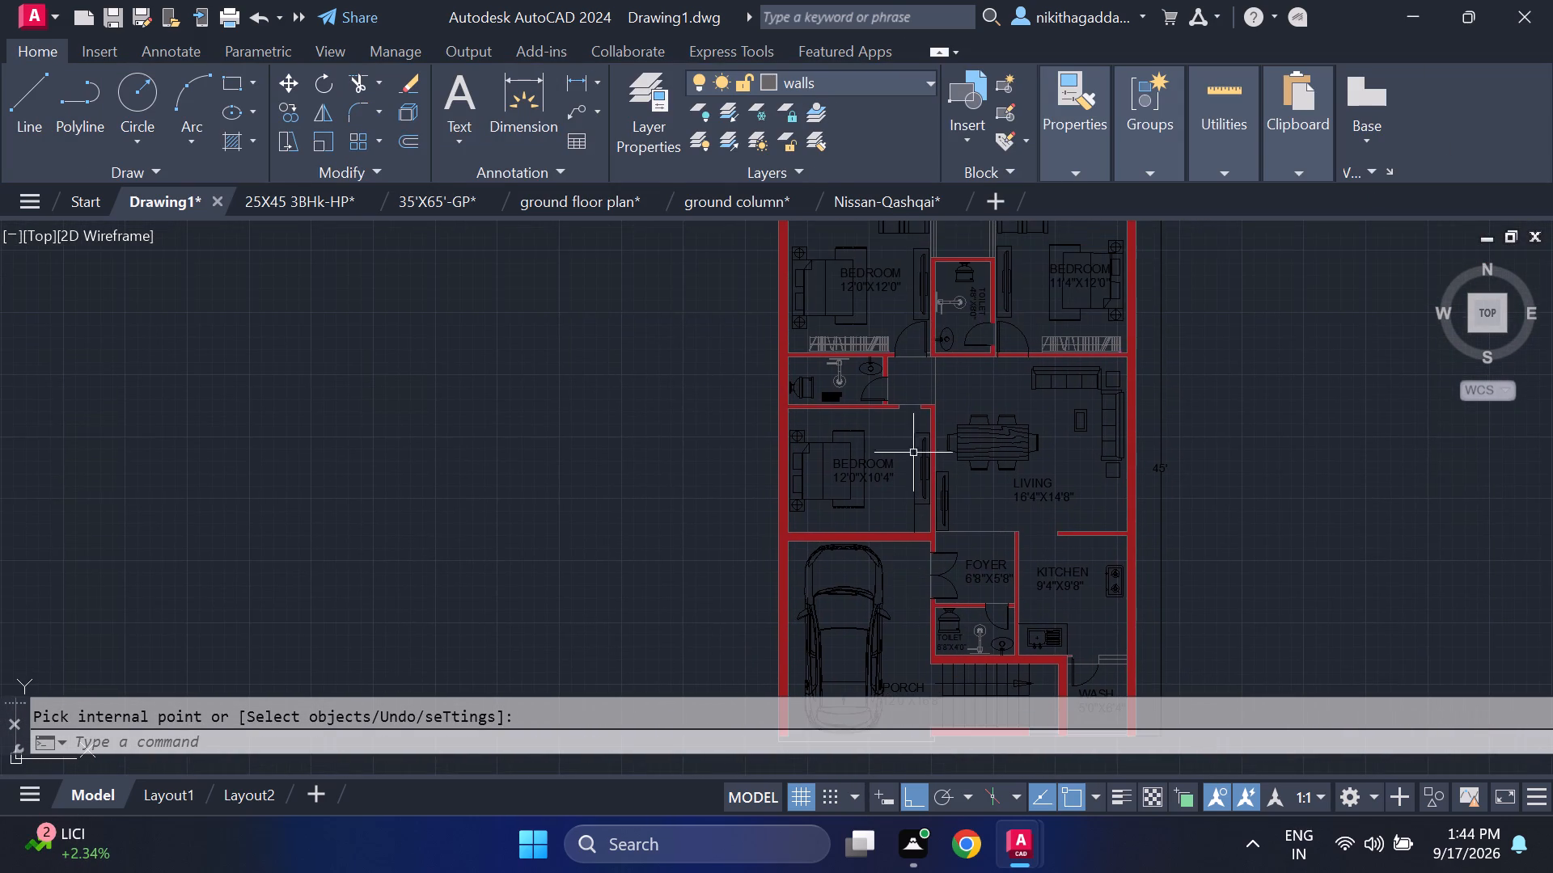
{"action": "middle_click_drag", "start_coordinate": [902, 446], "coordinate": [902, 531]}
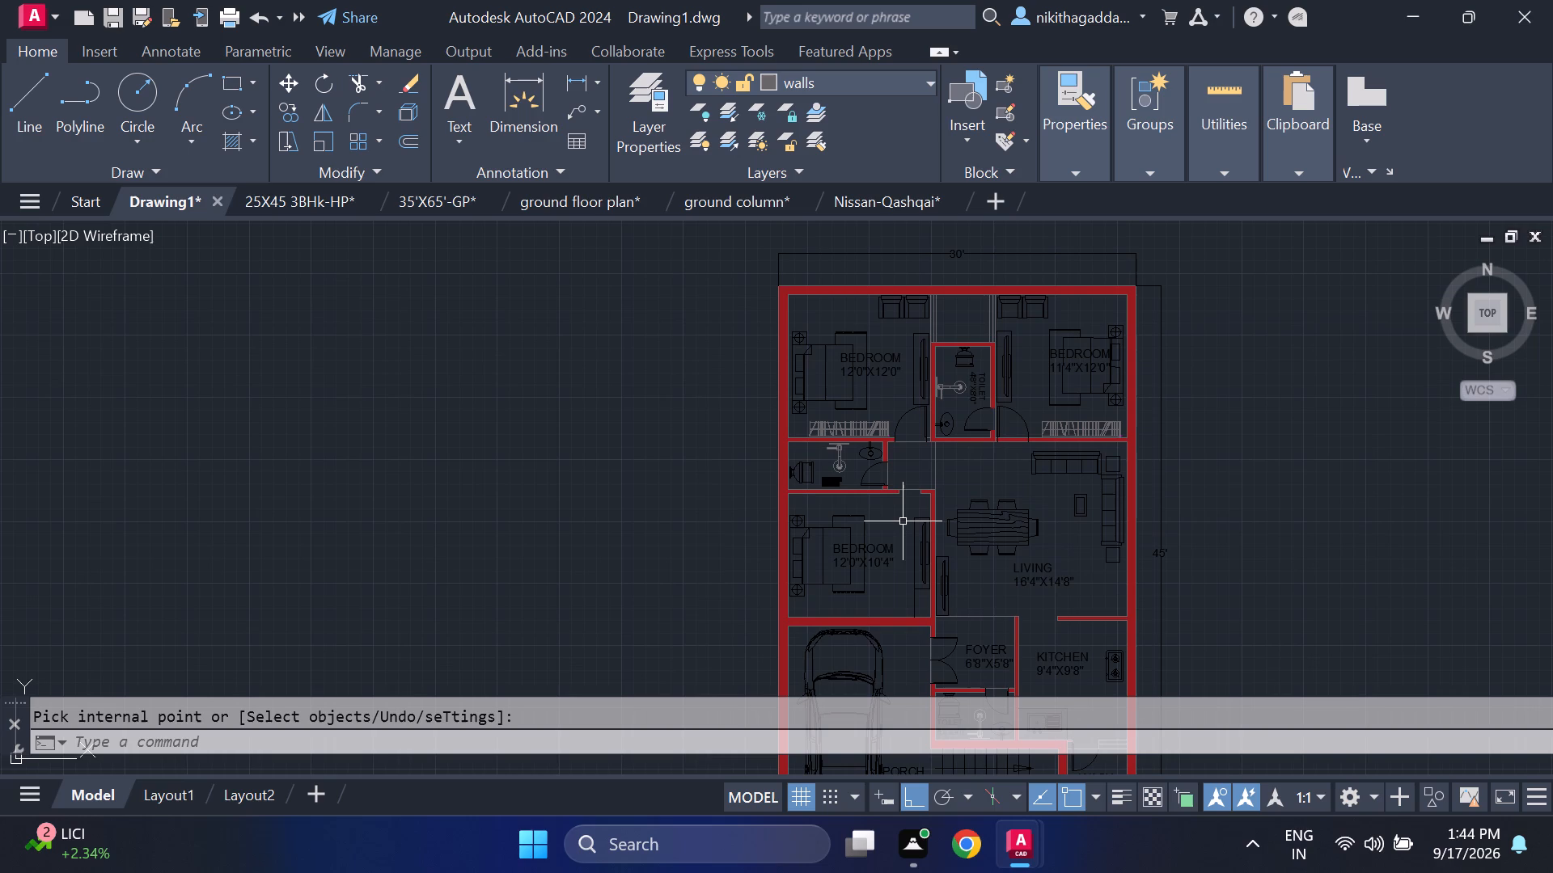
{"action": "middle_click_drag", "start_coordinate": [908, 519], "coordinate": [874, 375]}
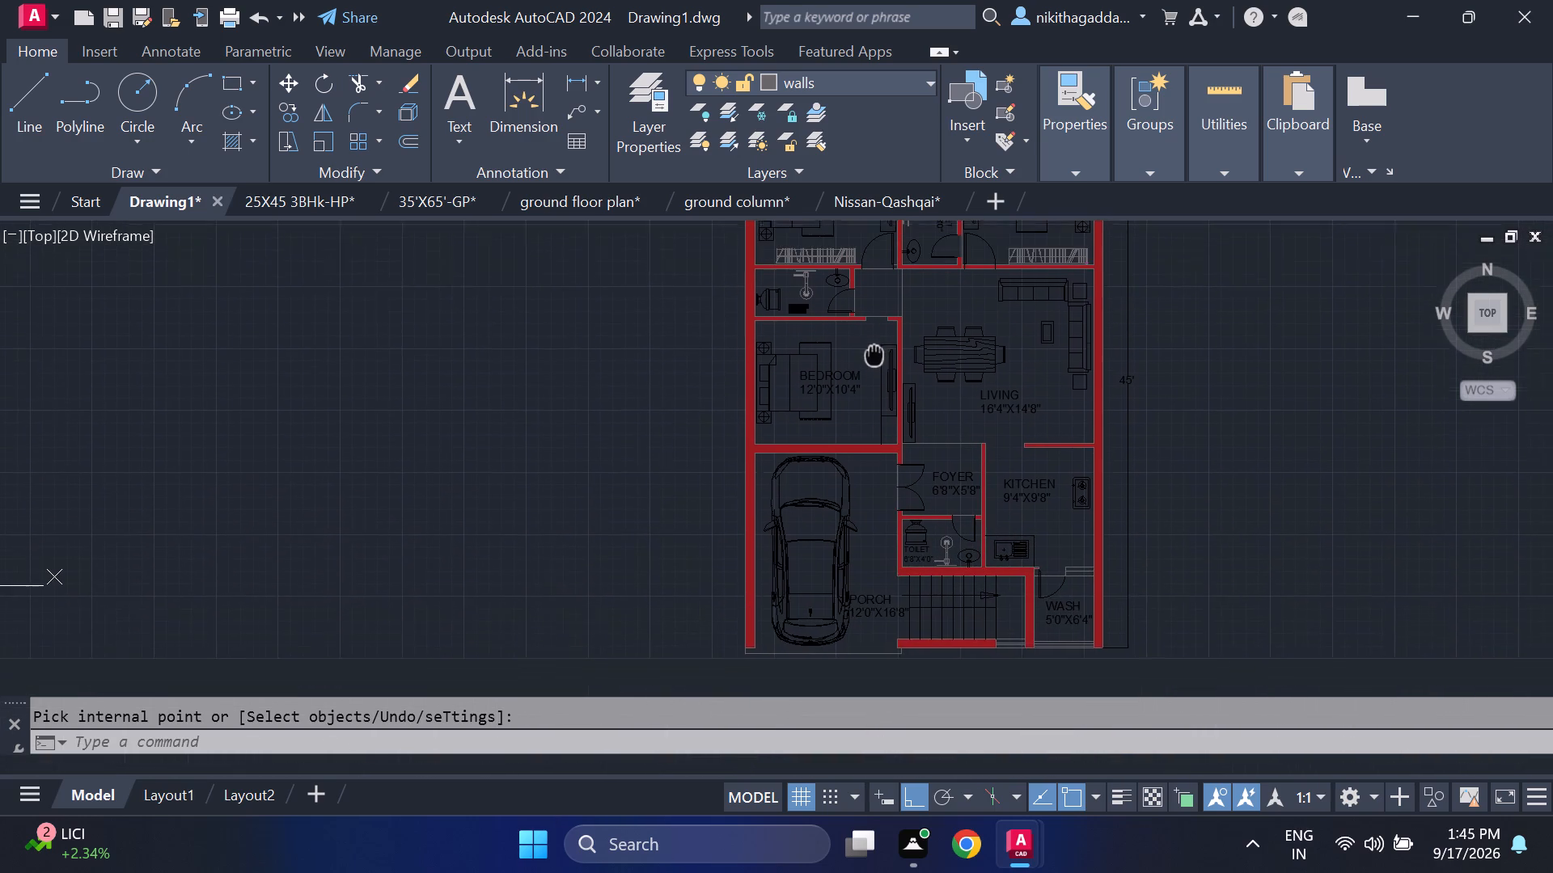
{"action": "middle_click_drag", "start_coordinate": [874, 375], "coordinate": [874, 550]}
{"action": "scroll", "coordinate": [876, 525], "scroll_direction": "up", "scroll_amount": 2}
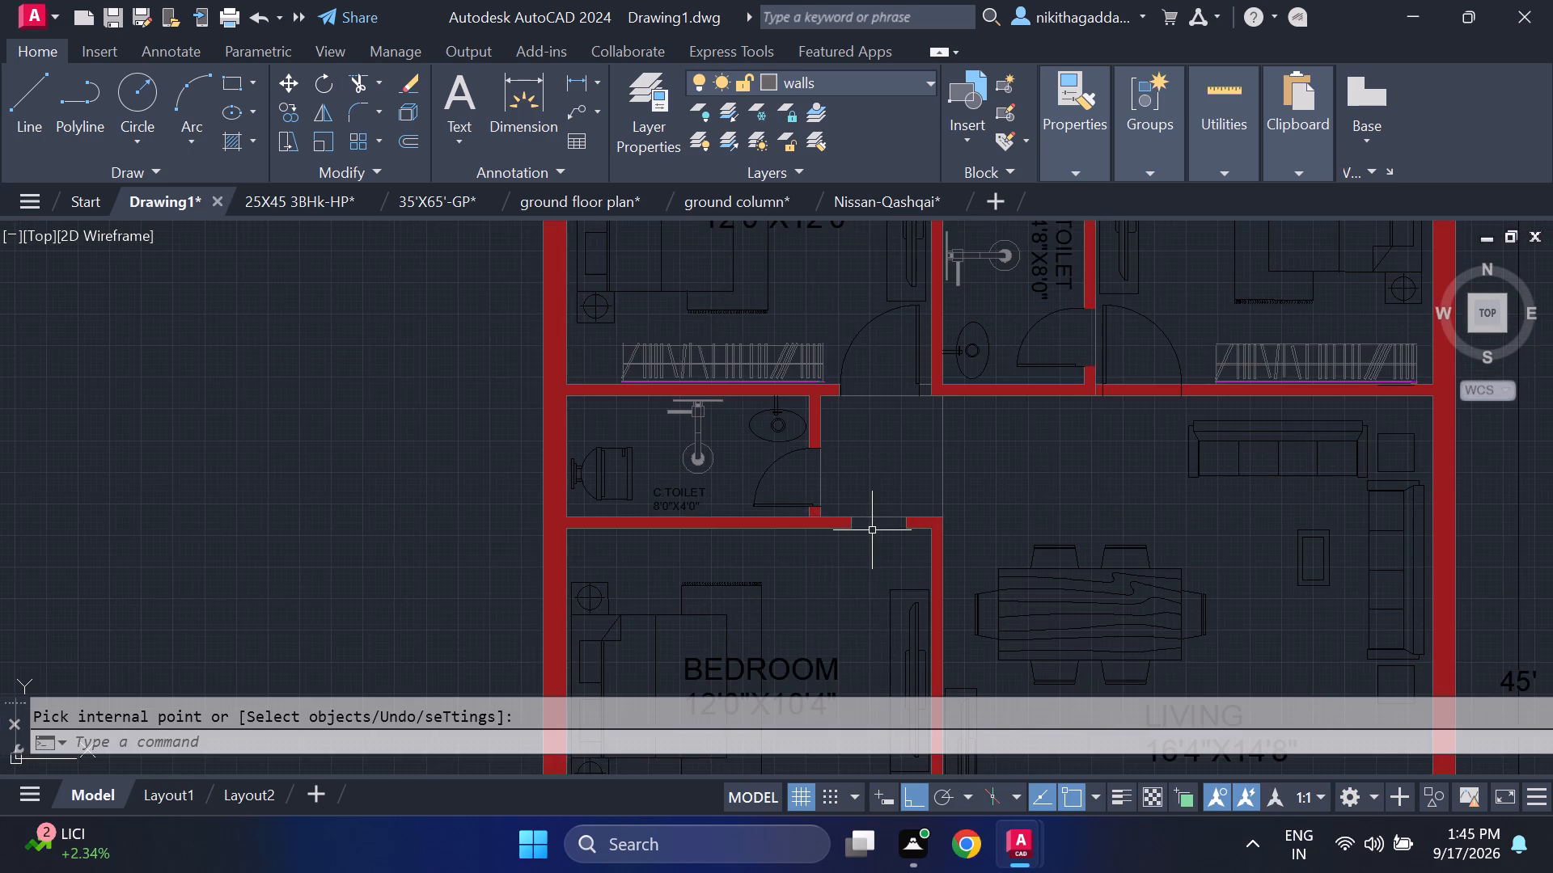
{"action": "scroll", "coordinate": [872, 530], "scroll_direction": "up", "scroll_amount": 1}
{"action": "scroll", "coordinate": [871, 532], "scroll_direction": "down", "scroll_amount": 2}
{"action": "middle_click_drag", "start_coordinate": [980, 575], "coordinate": [923, 404]}
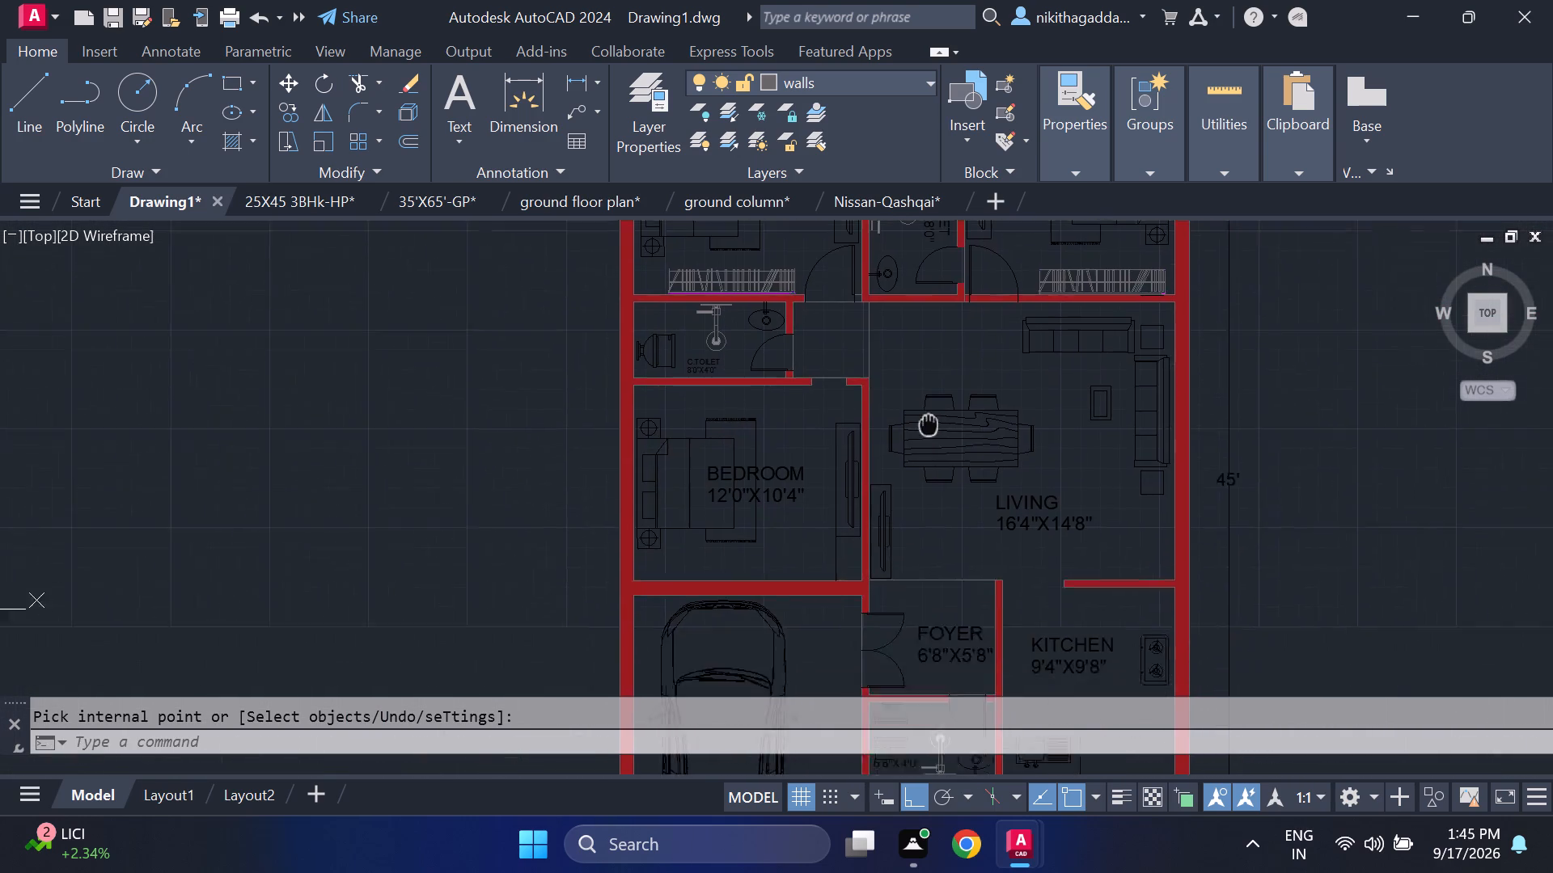
{"action": "middle_click_drag", "start_coordinate": [923, 404], "coordinate": [896, 340]}
{"action": "middle_click_drag", "start_coordinate": [1089, 609], "coordinate": [1122, 674]}
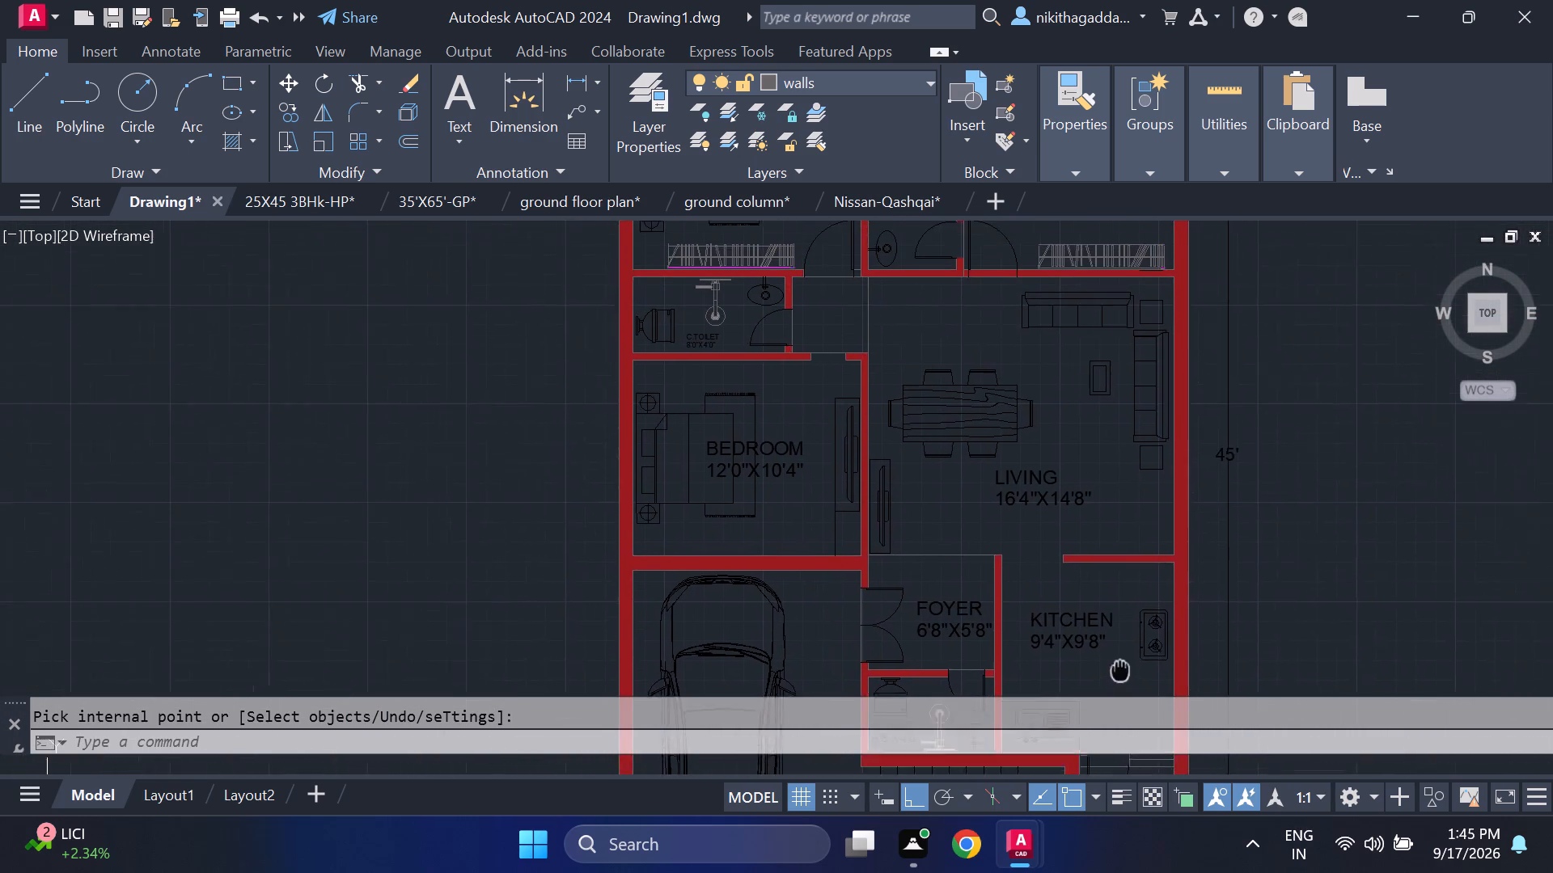
{"action": "middle_click_drag", "start_coordinate": [1122, 674], "coordinate": [1061, 487]}
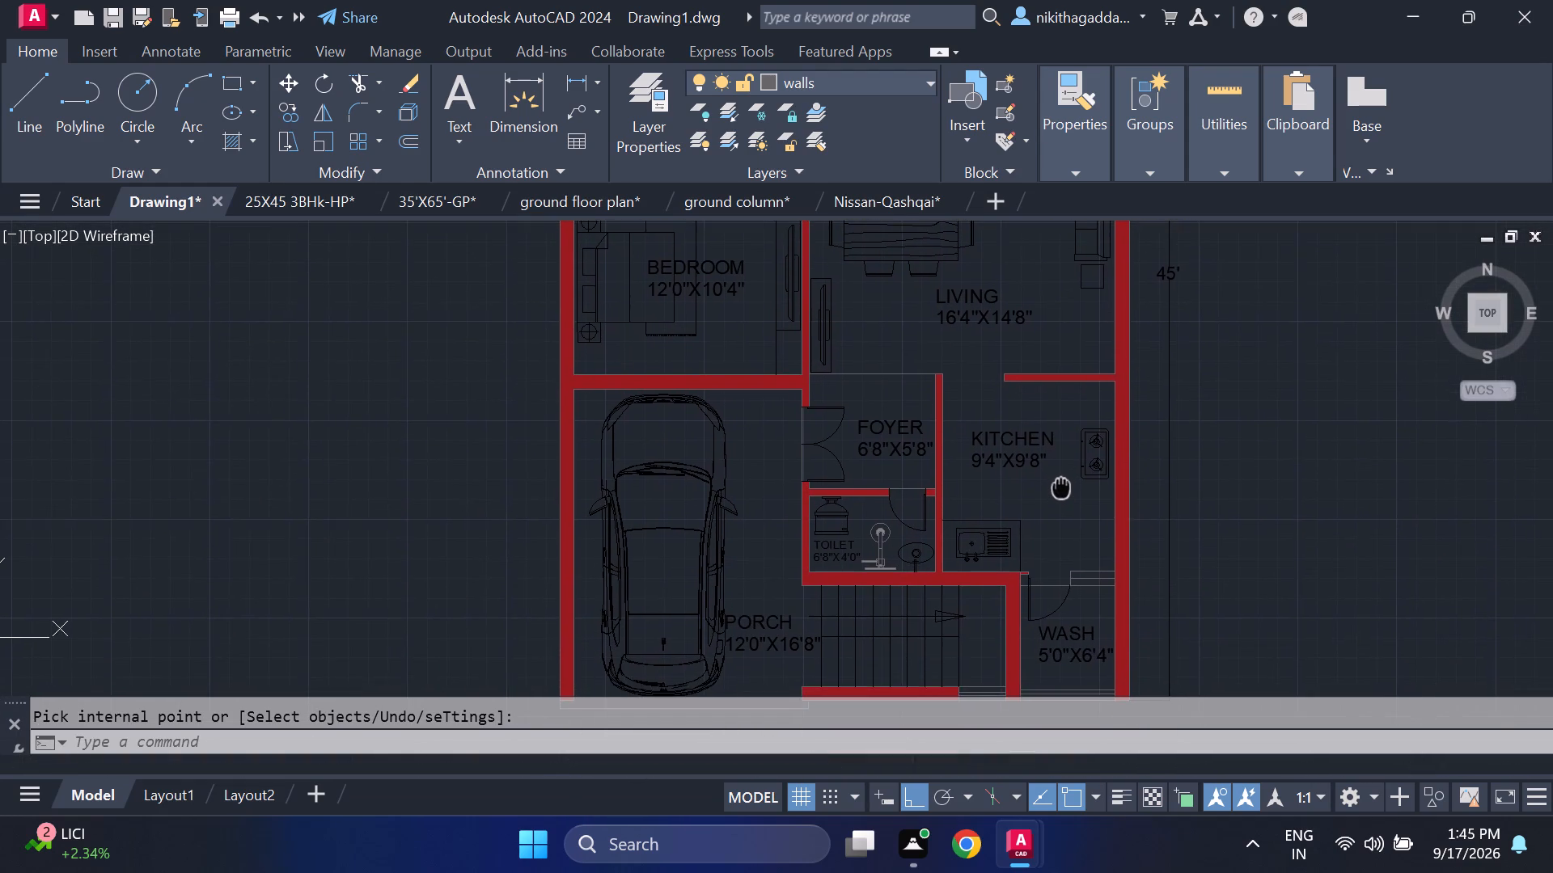
{"action": "middle_click_drag", "start_coordinate": [1061, 487], "coordinate": [1077, 492]}
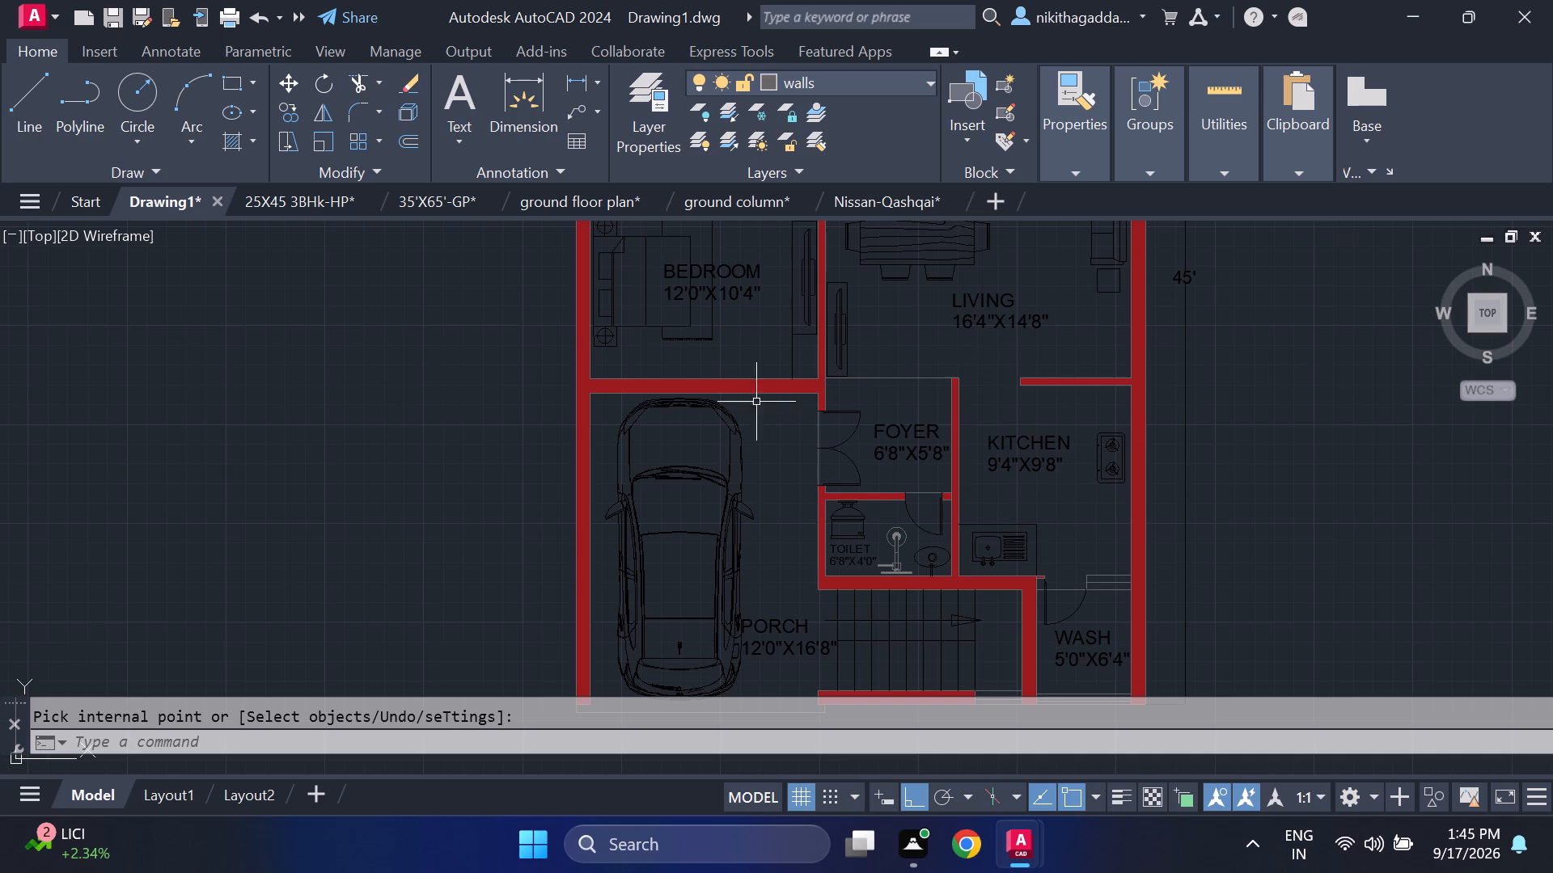
Copy the toilet door block into the empty opening in the top wall of the 12'0"X10'4" BEDROOM, aligned with the opening's east jamb.
{"action": "middle_click_drag", "start_coordinate": [871, 500], "coordinate": [861, 437]}
{"action": "scroll", "coordinate": [929, 430], "scroll_direction": "up", "scroll_amount": 2}
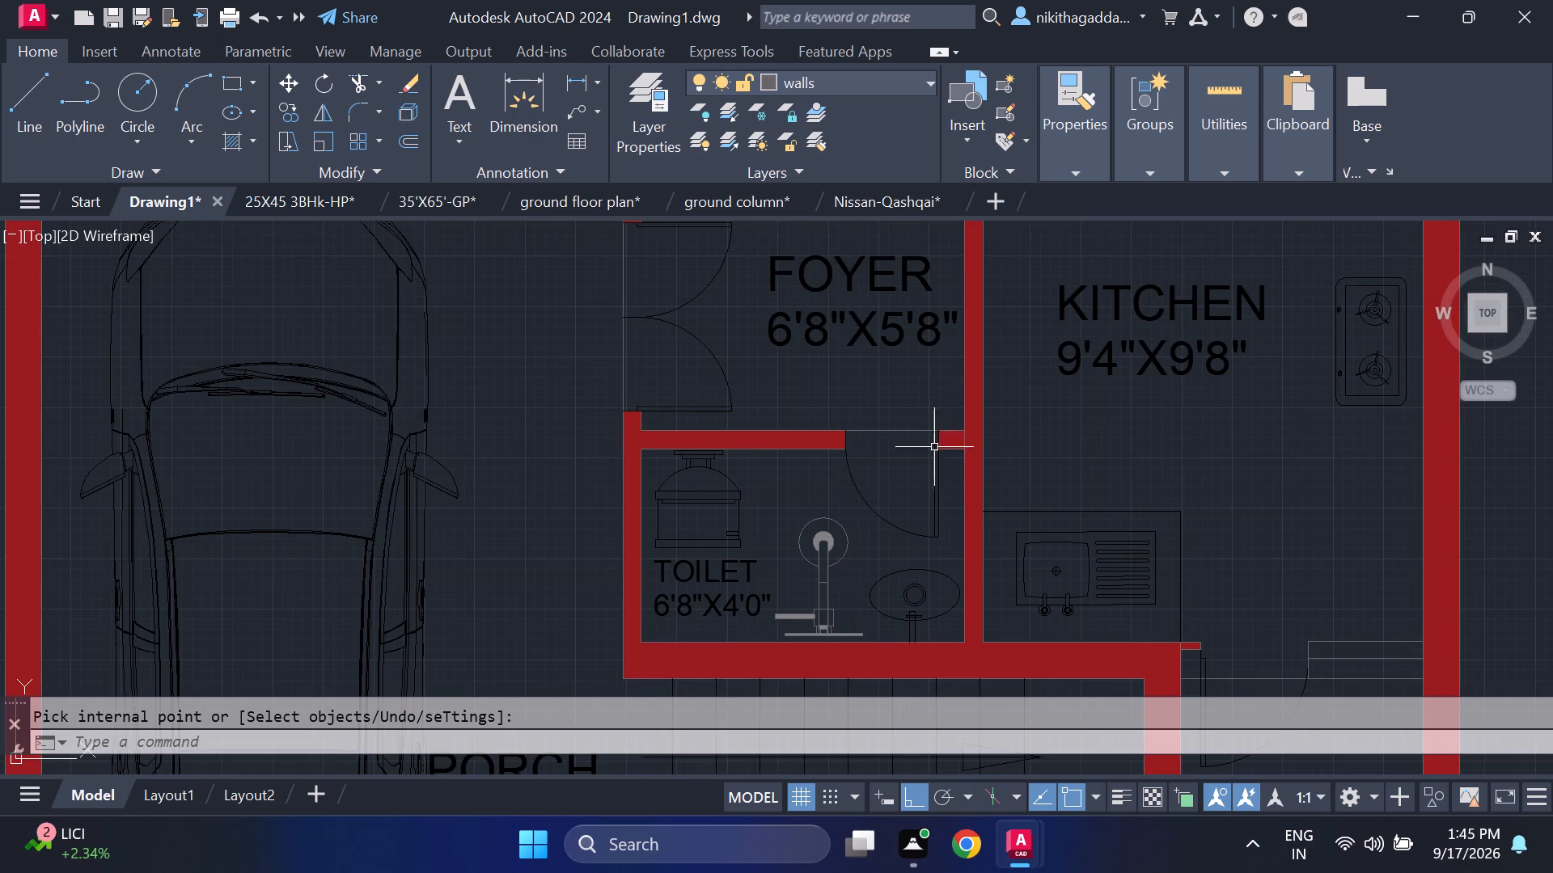
{"action": "left_click_drag", "start_coordinate": [942, 465], "coordinate": [934, 467]}
{"action": "left_click", "coordinate": [854, 490]}
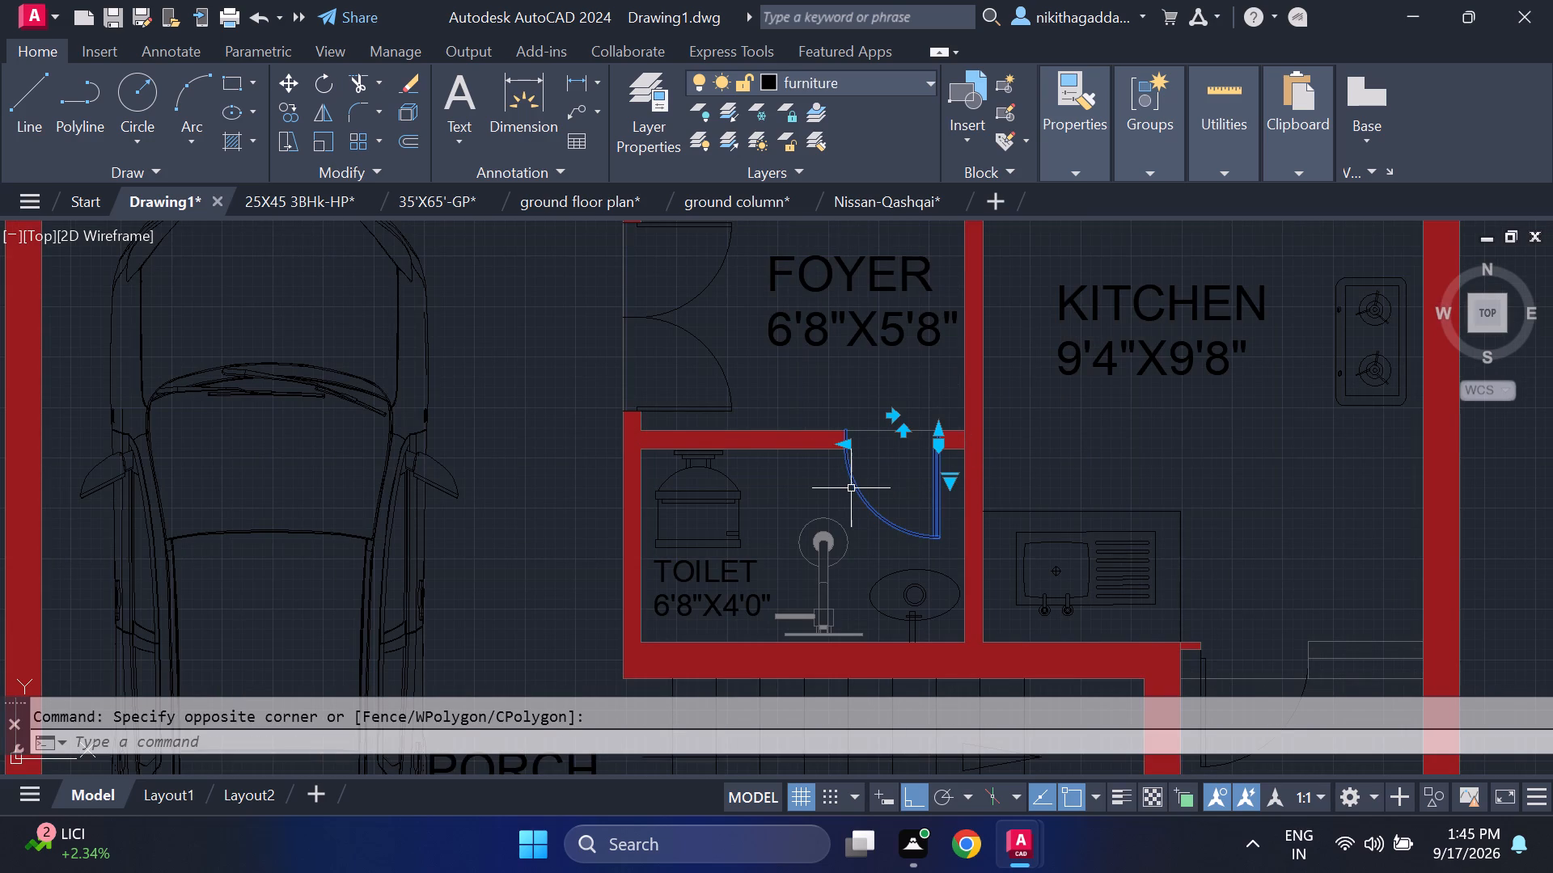
{"action": "type", "text": "co"}
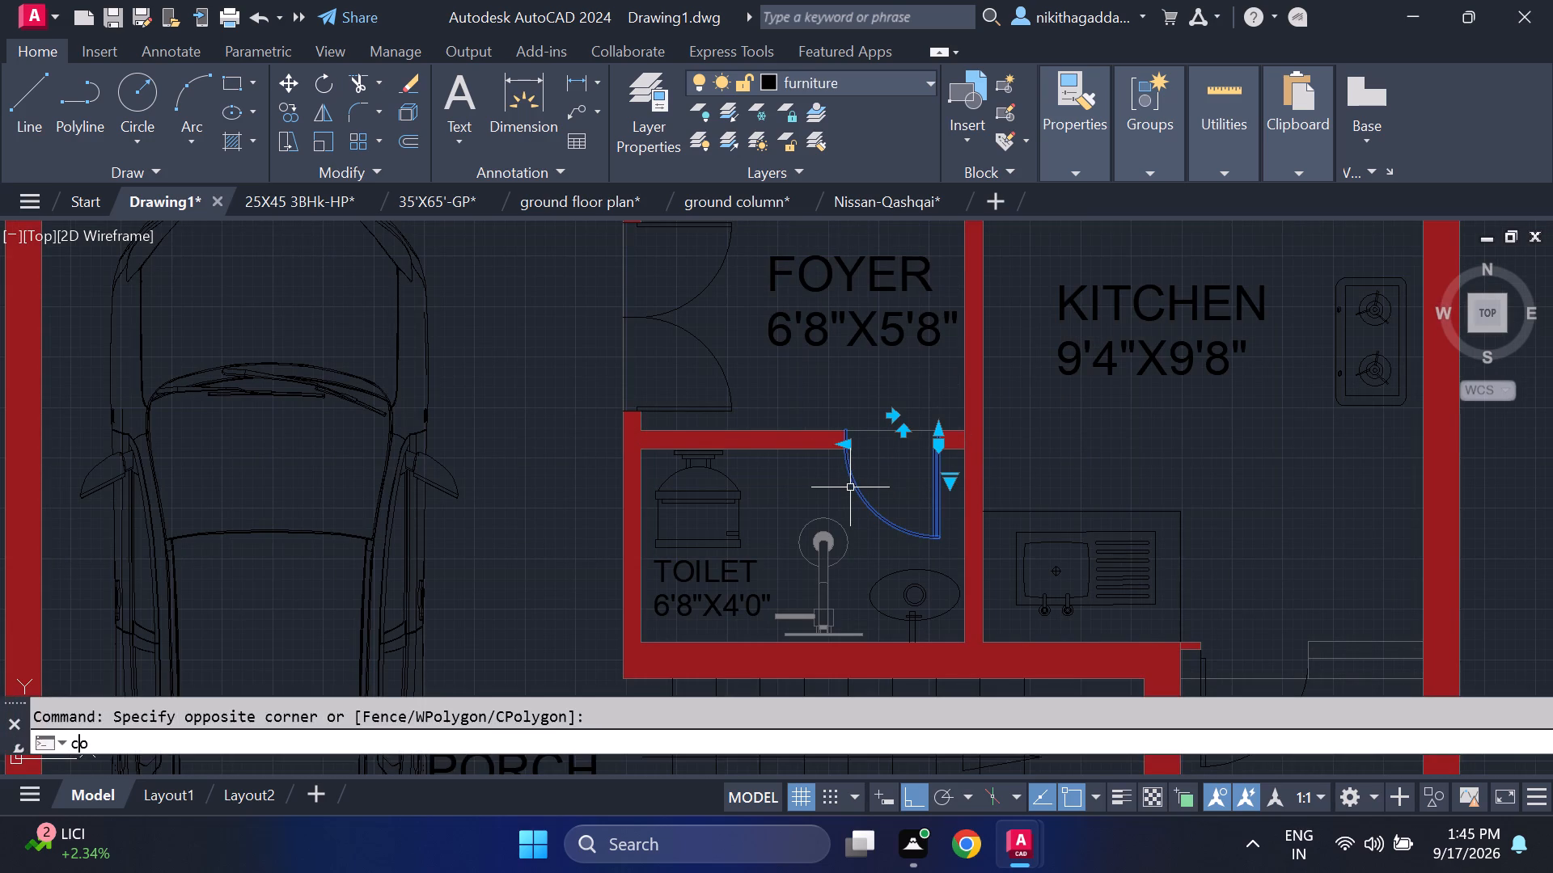
{"action": "key", "text": "Return"}
{"action": "left_click", "coordinate": [940, 426]}
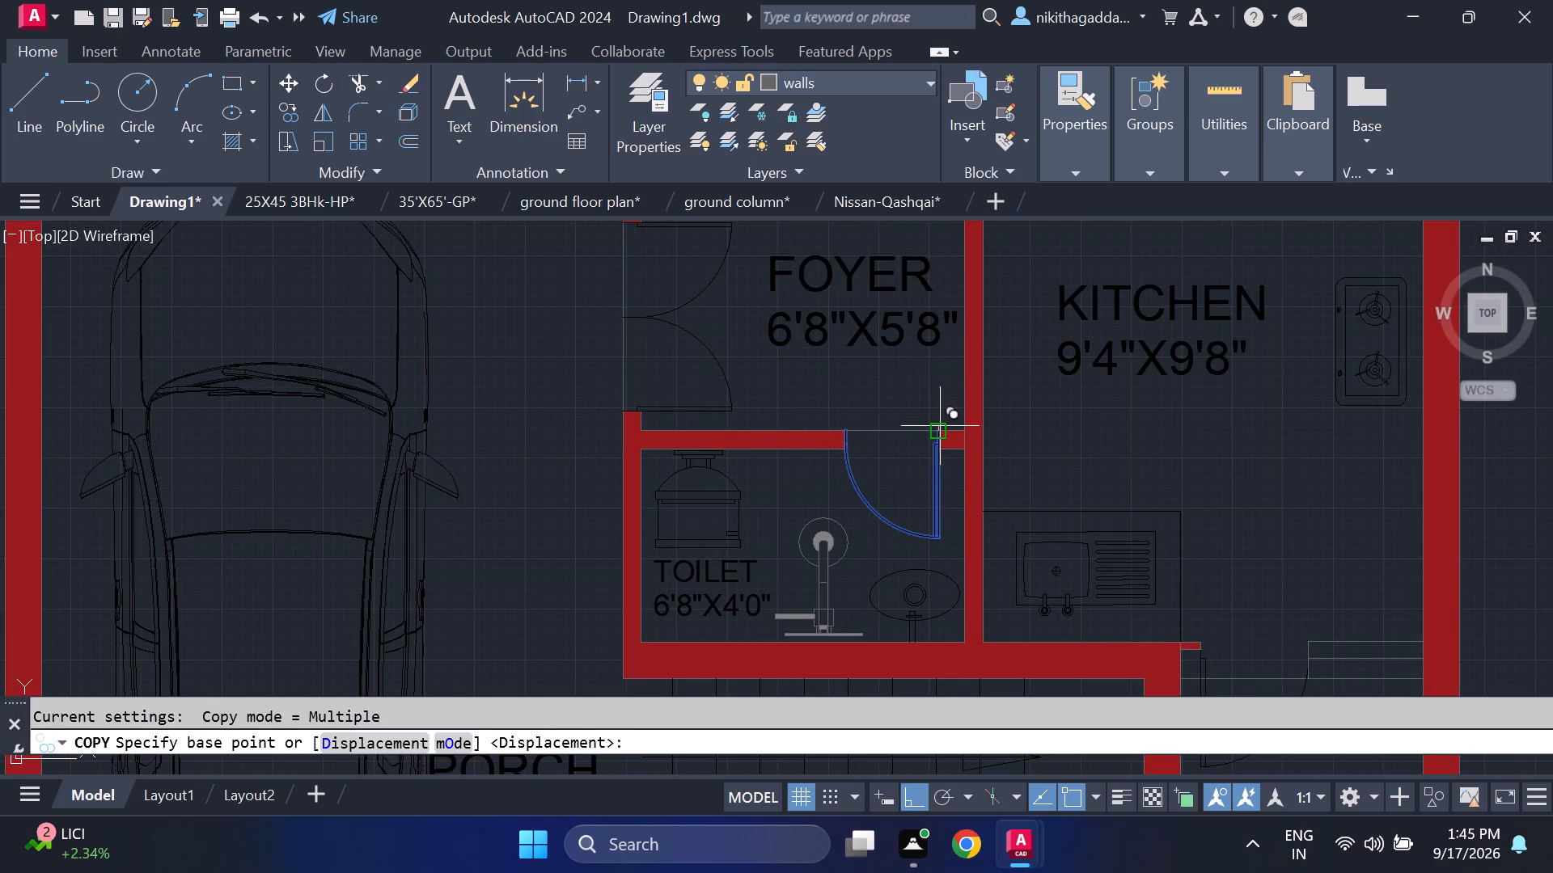
{"action": "scroll", "coordinate": [718, 291], "scroll_direction": "down", "scroll_amount": 3}
{"action": "middle_click_drag", "start_coordinate": [712, 293], "coordinate": [797, 502]}
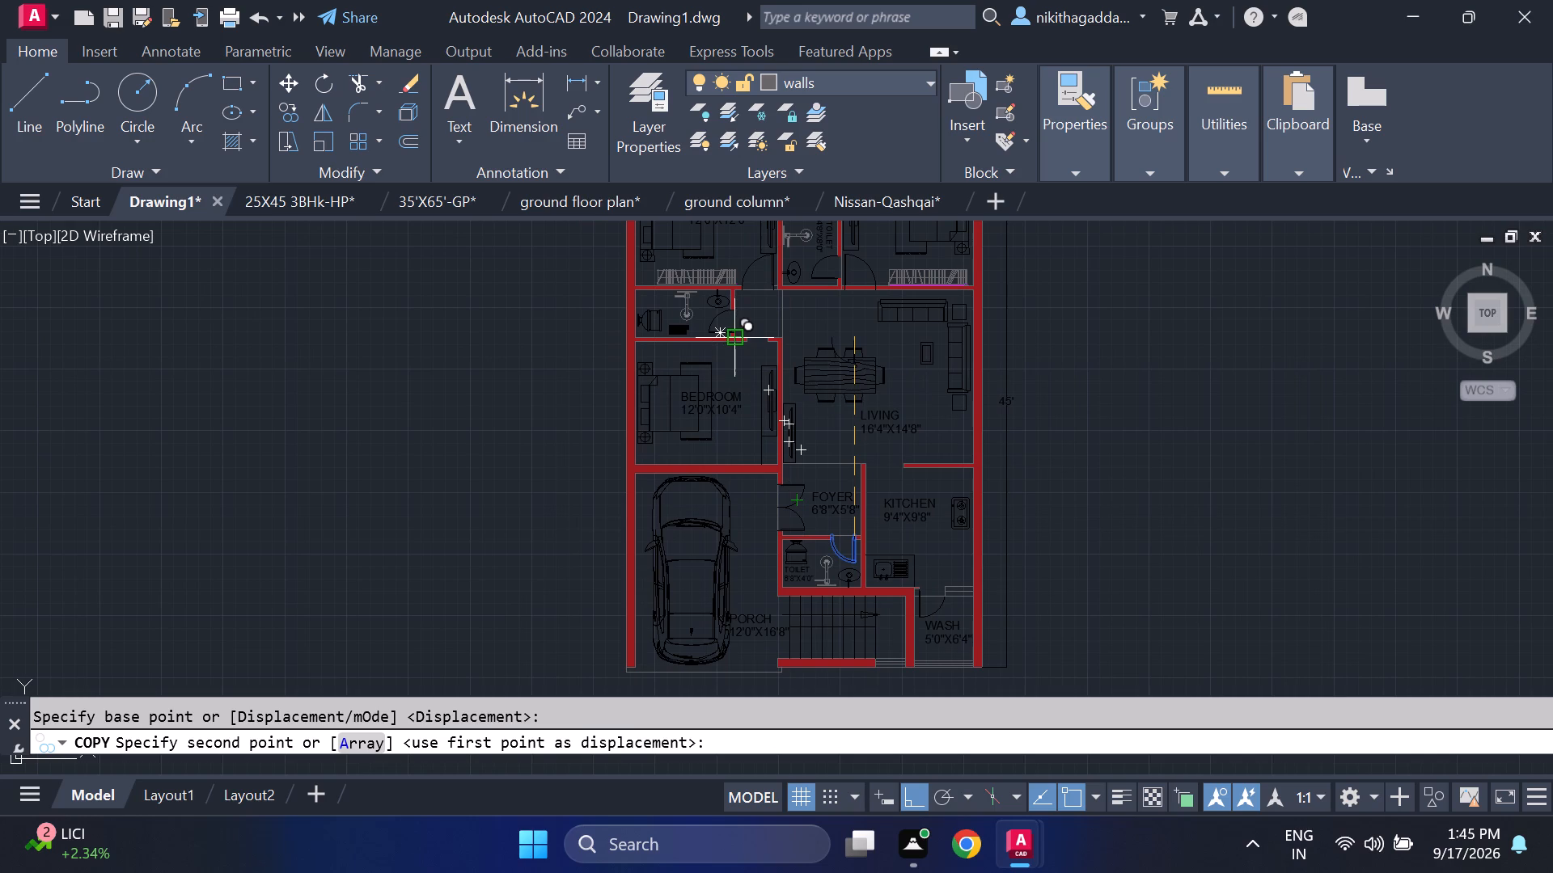
{"action": "key", "text": "F8"}
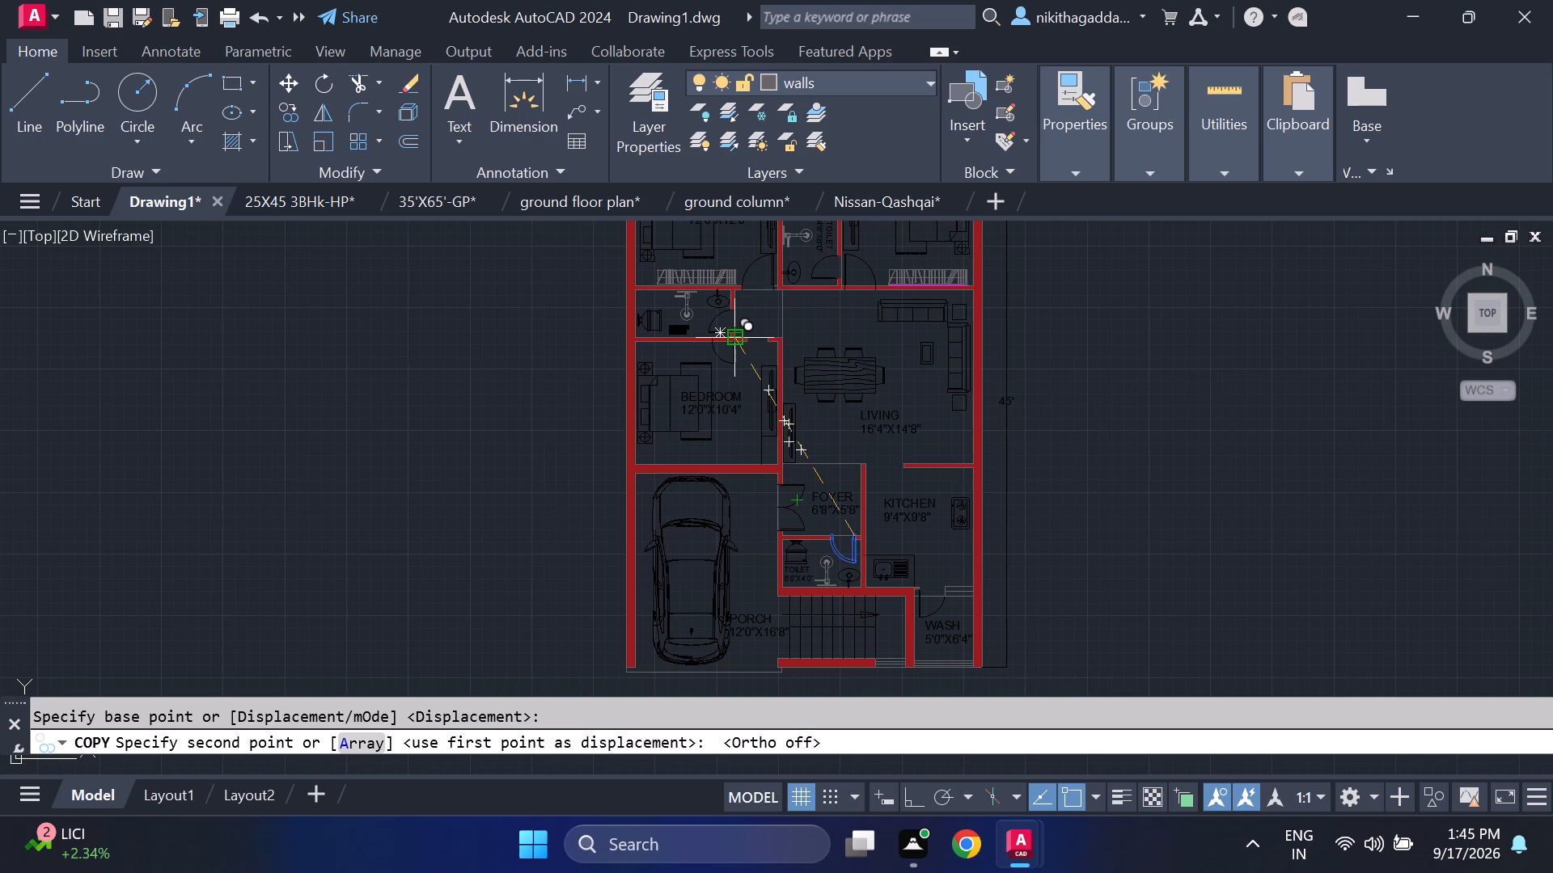
{"action": "scroll", "coordinate": [736, 362], "scroll_direction": "up", "scroll_amount": 2}
{"action": "scroll", "coordinate": [782, 313], "scroll_direction": "up", "scroll_amount": 2}
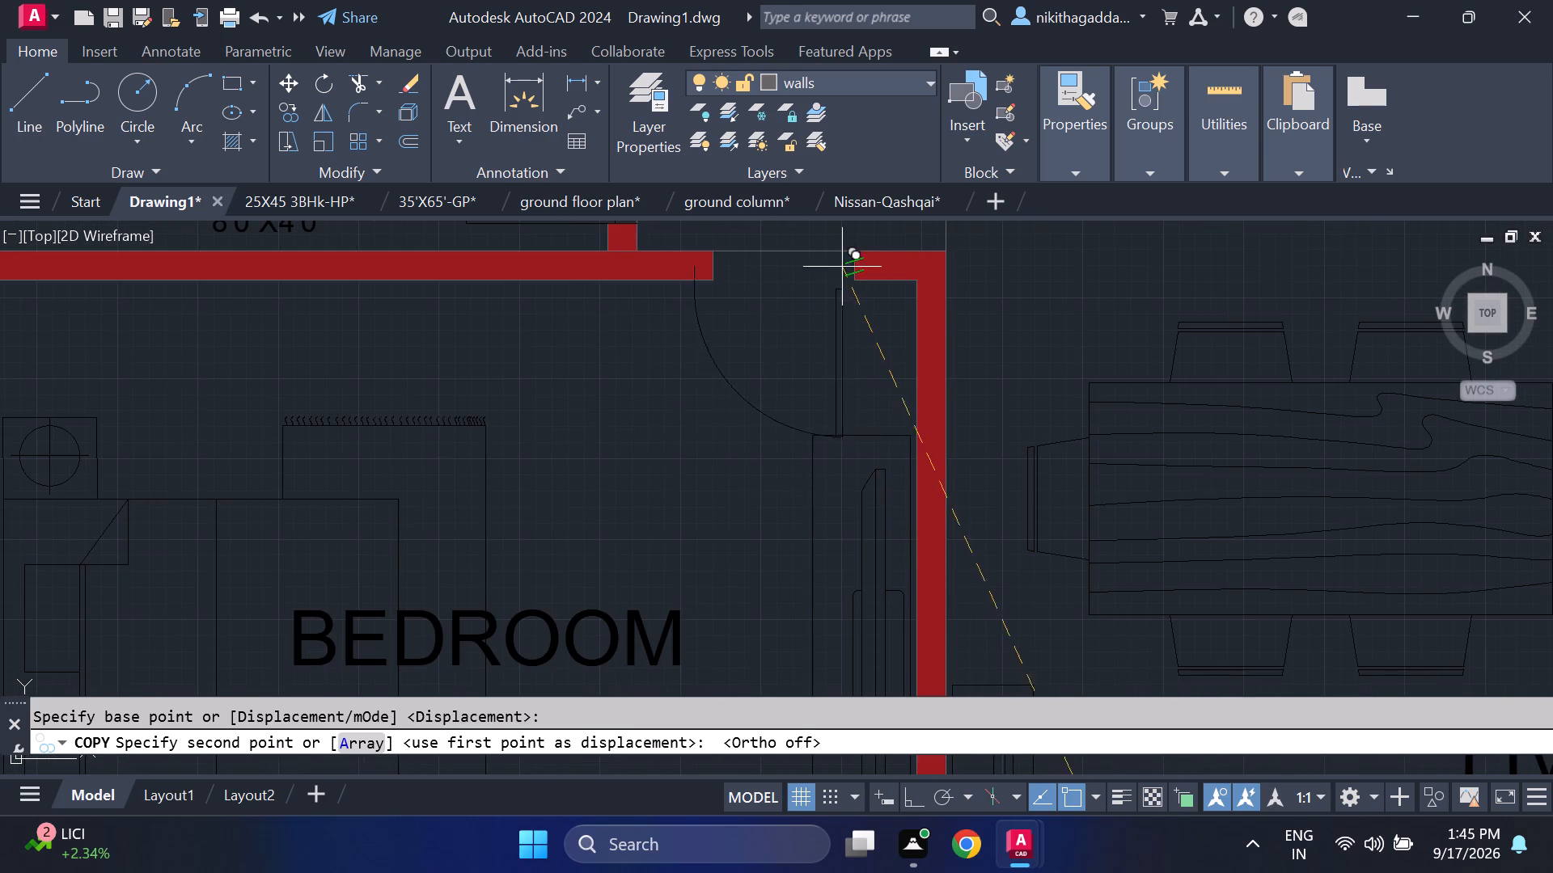
{"action": "left_click", "coordinate": [850, 252]}
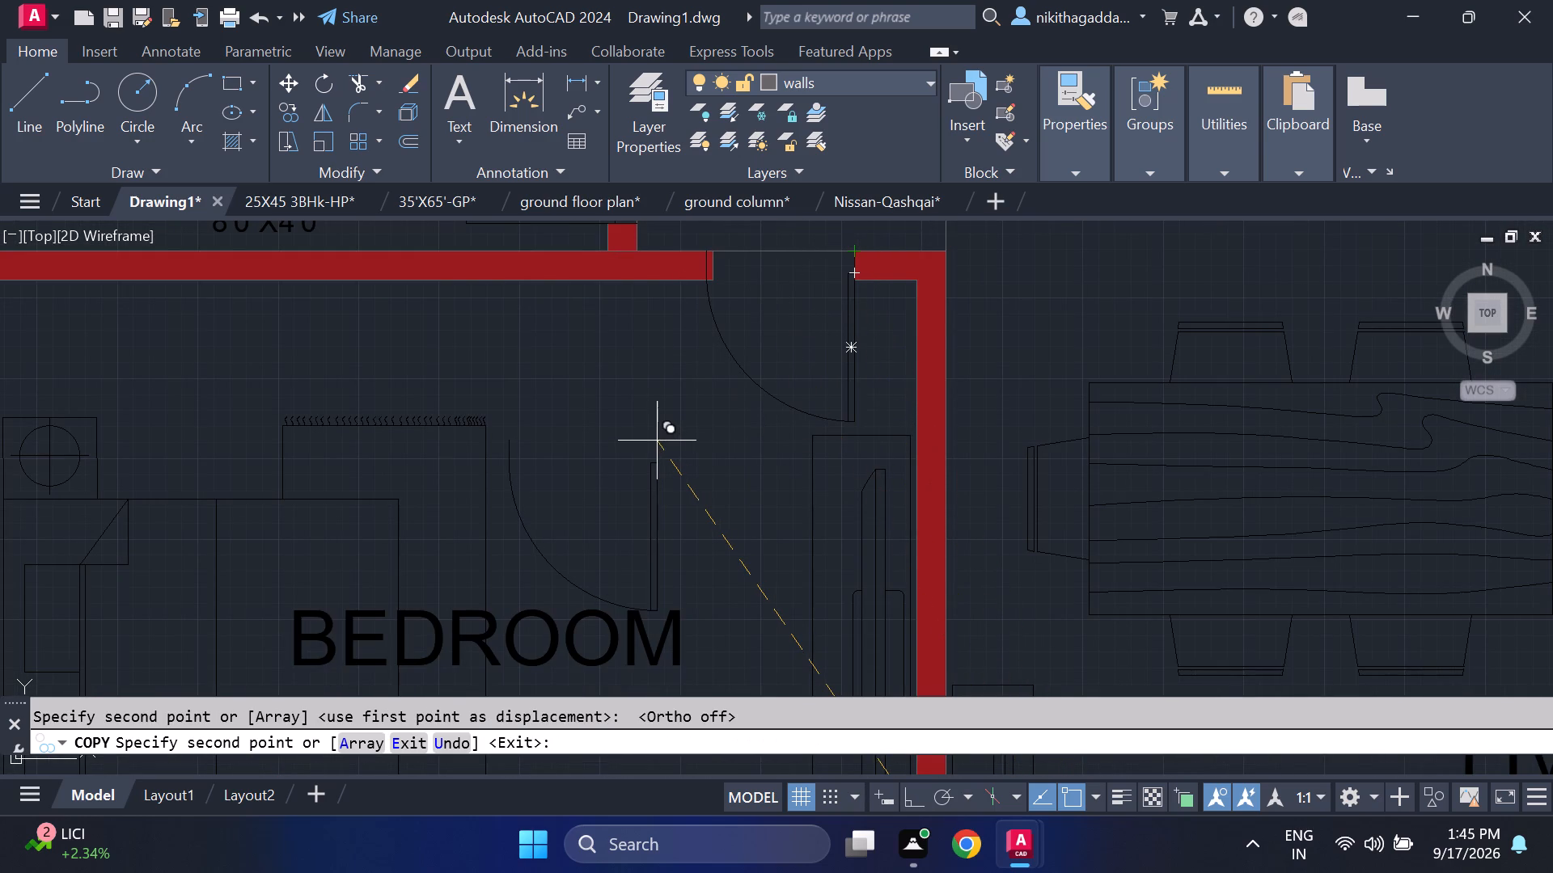
{"action": "key", "text": "Escape"}
Add the single-line text GROUND FLOOR PLAN below the porch, with a rotation of 0.
{"action": "scroll", "coordinate": [705, 453], "scroll_direction": "down", "scroll_amount": 3}
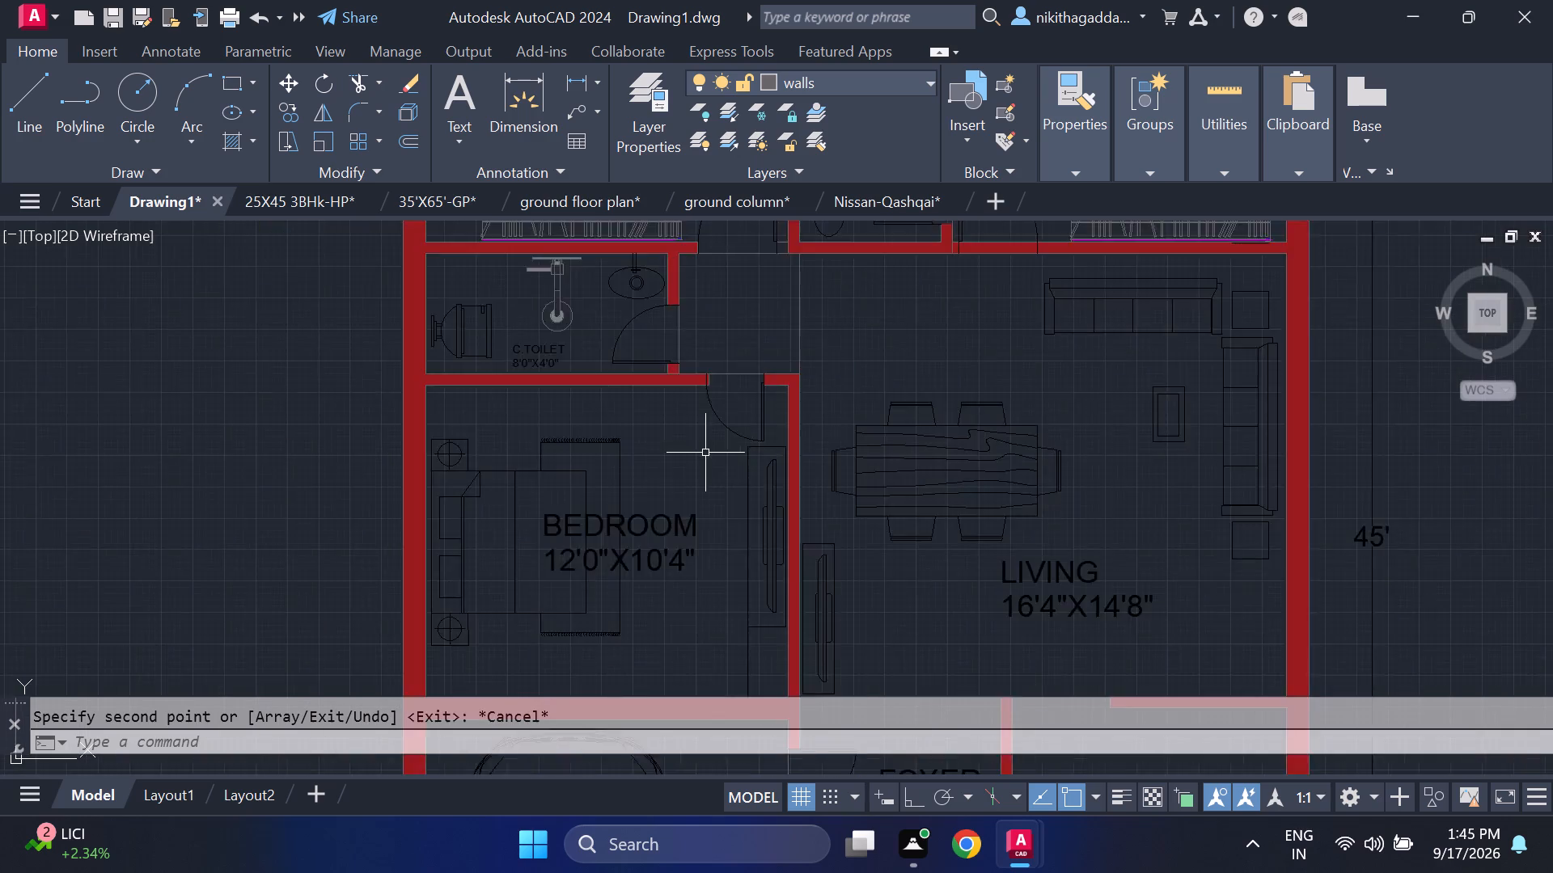
{"action": "scroll", "coordinate": [777, 531], "scroll_direction": "down", "scroll_amount": 1}
{"action": "middle_click_drag", "start_coordinate": [823, 550], "coordinate": [781, 549]}
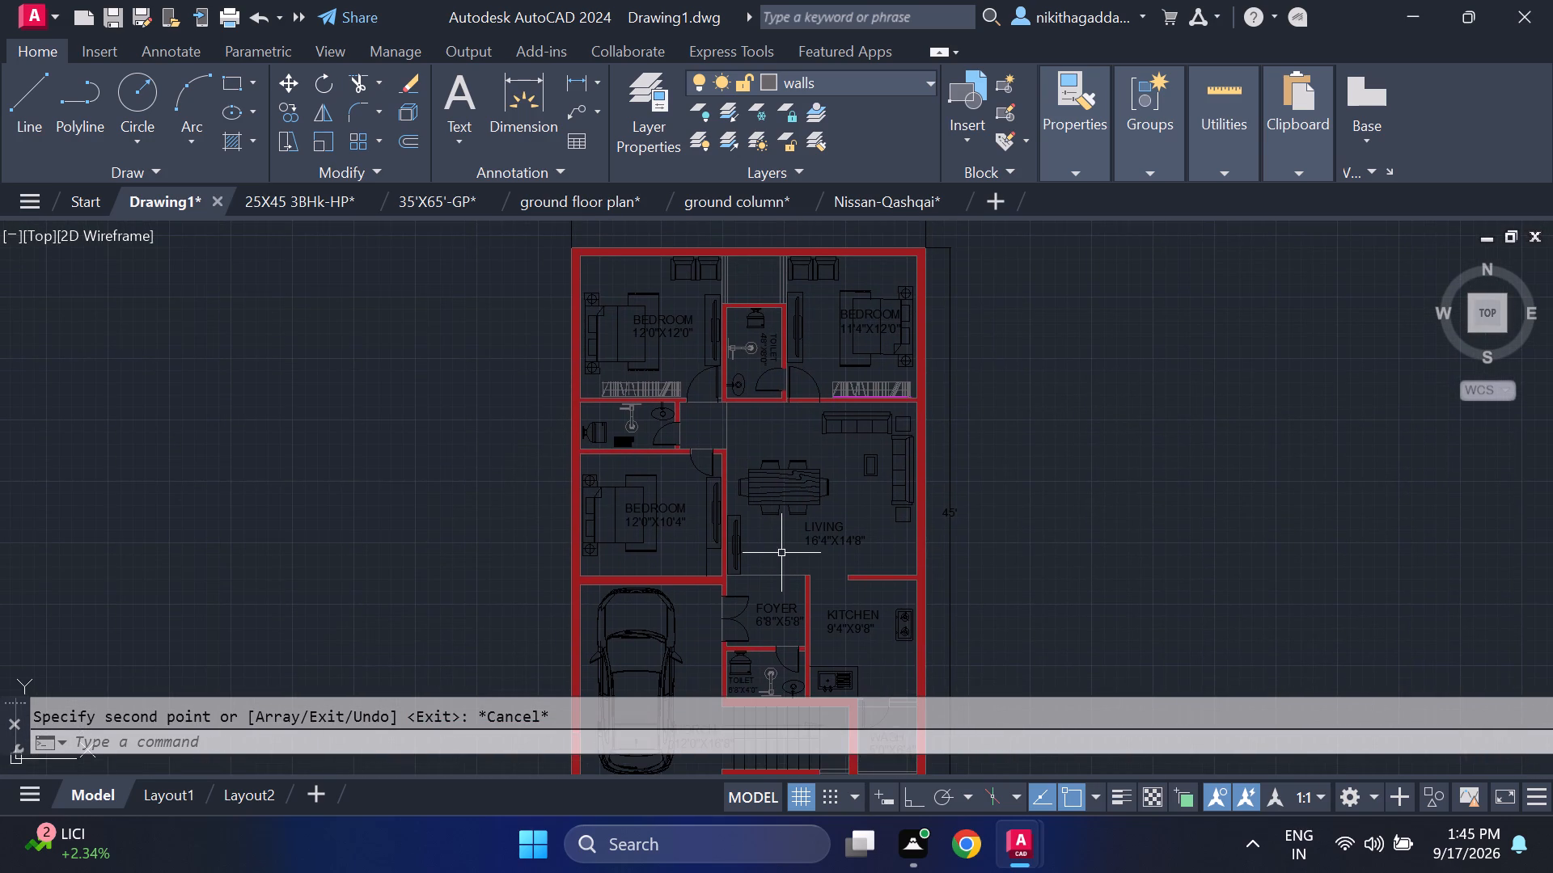
{"action": "middle_click_drag", "start_coordinate": [778, 548], "coordinate": [754, 311]}
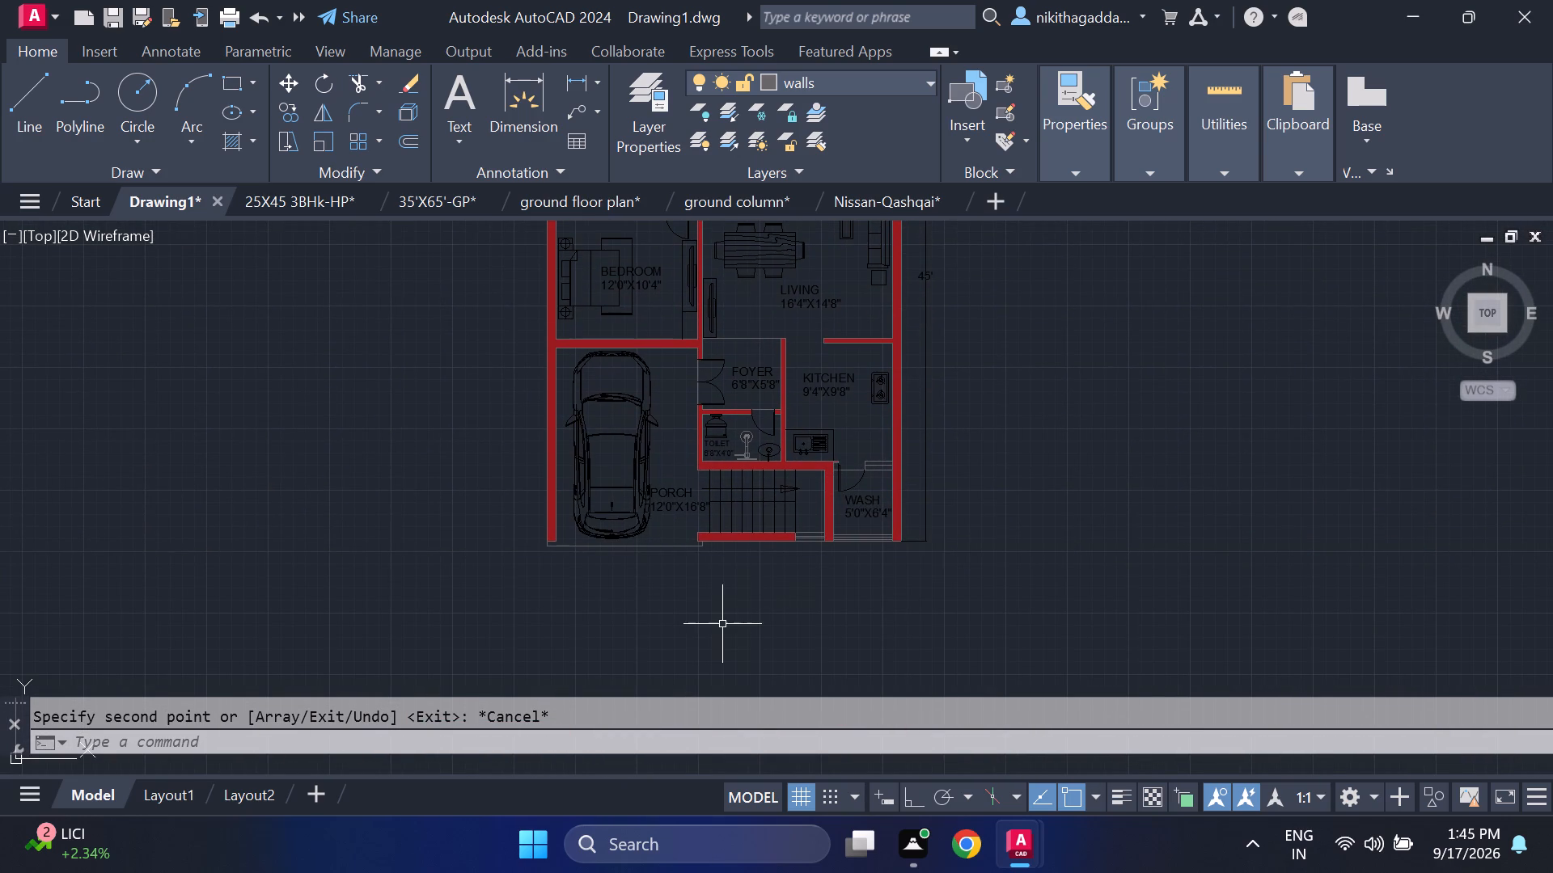
{"action": "scroll", "coordinate": [725, 620], "scroll_direction": "up", "scroll_amount": 2}
{"action": "scroll", "coordinate": [578, 481], "scroll_direction": "up", "scroll_amount": 1}
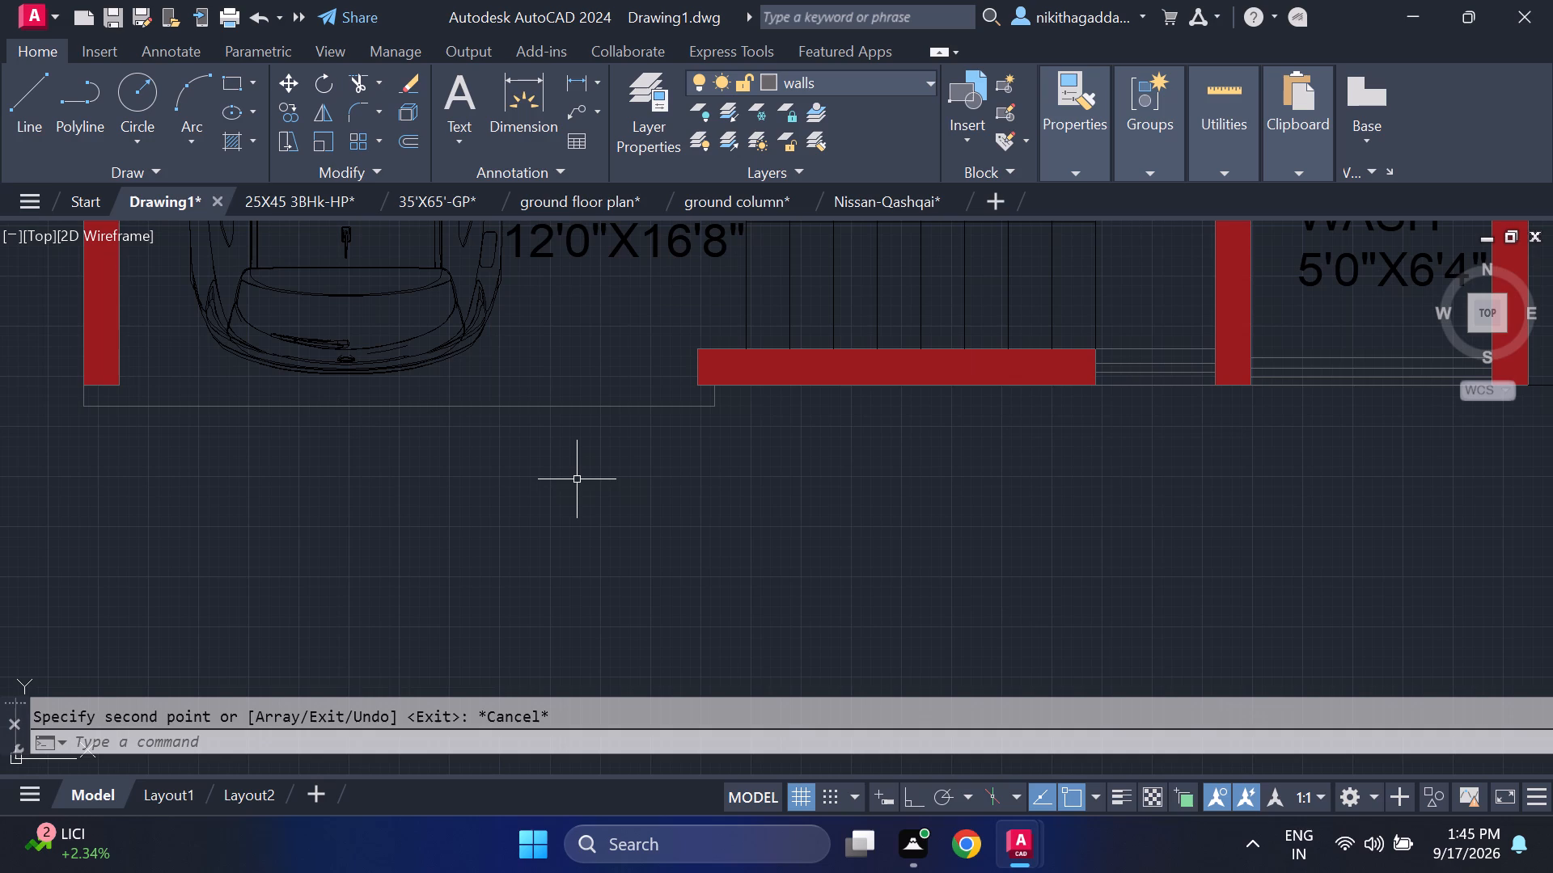
{"action": "type", "text": "dt"}
{"action": "key", "text": "Return"}
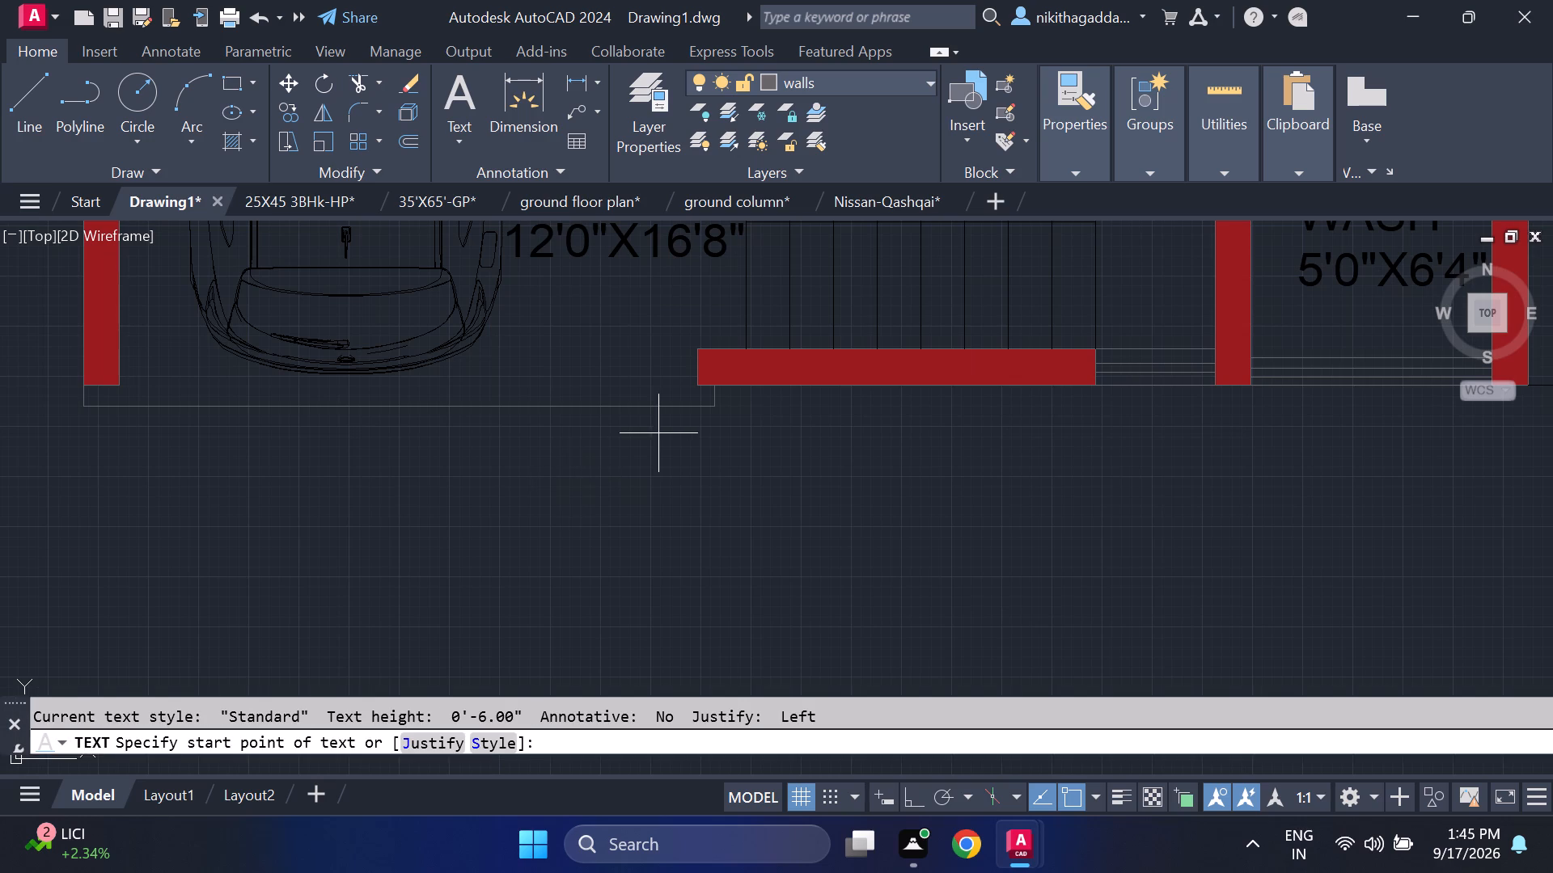
{"action": "left_click", "coordinate": [662, 435]}
{"action": "left_click", "coordinate": [669, 568]}
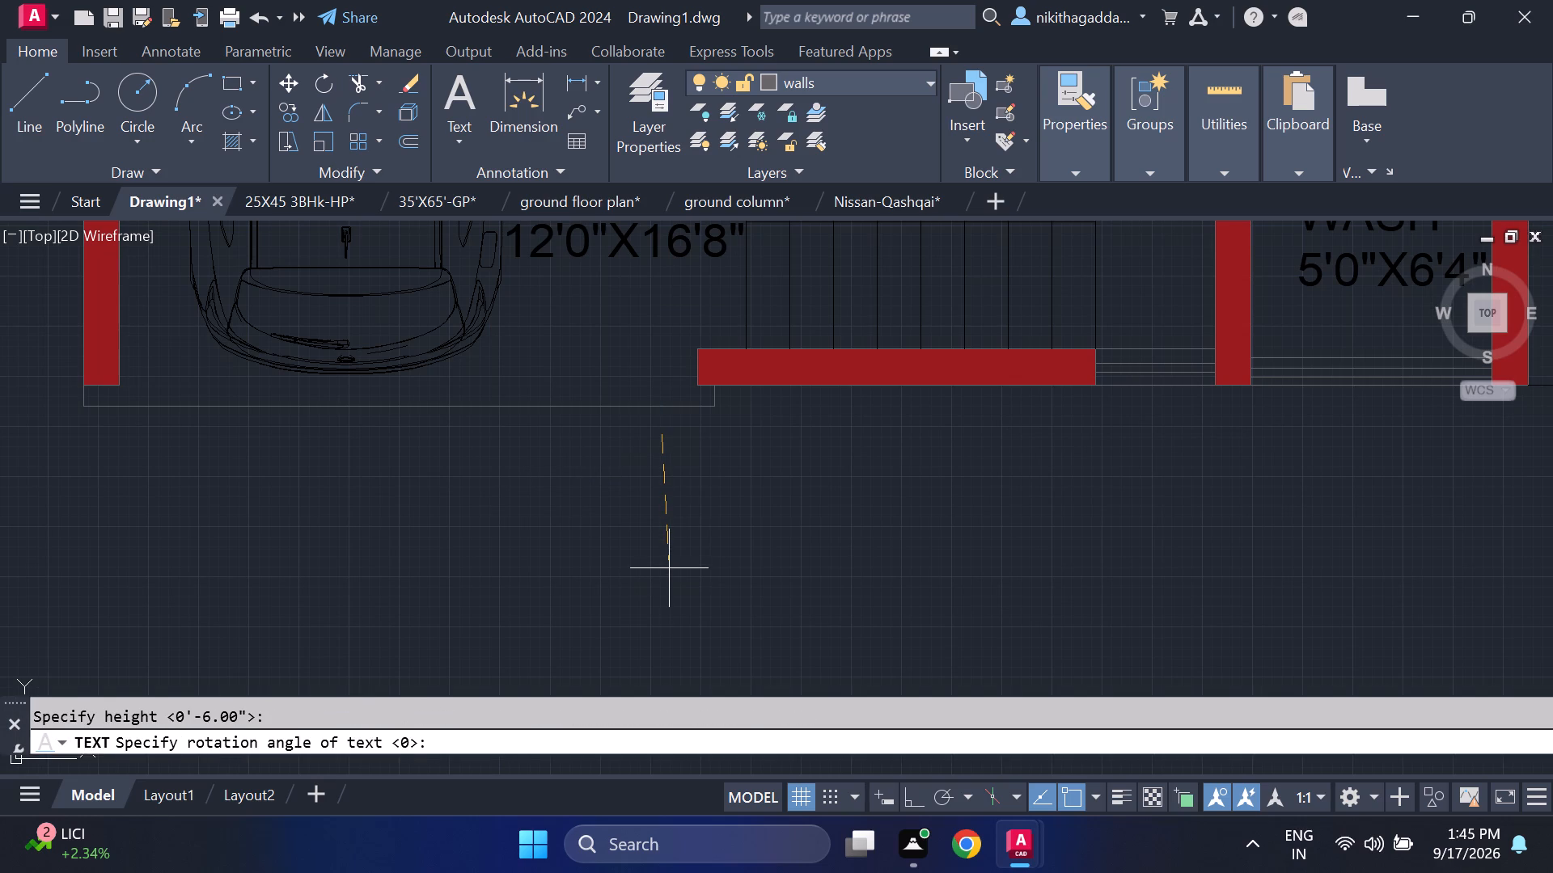
{"action": "key", "text": "0"}
{"action": "key", "text": "Return"}
{"action": "type", "text": "gr"}
{"action": "key", "text": "BackSpace"}
{"action": "key", "text": "BackSpace"}
{"action": "key", "text": "BackSpace"}
{"action": "key", "text": "BackSpace"}
{"action": "key", "text": "BackSpace"}
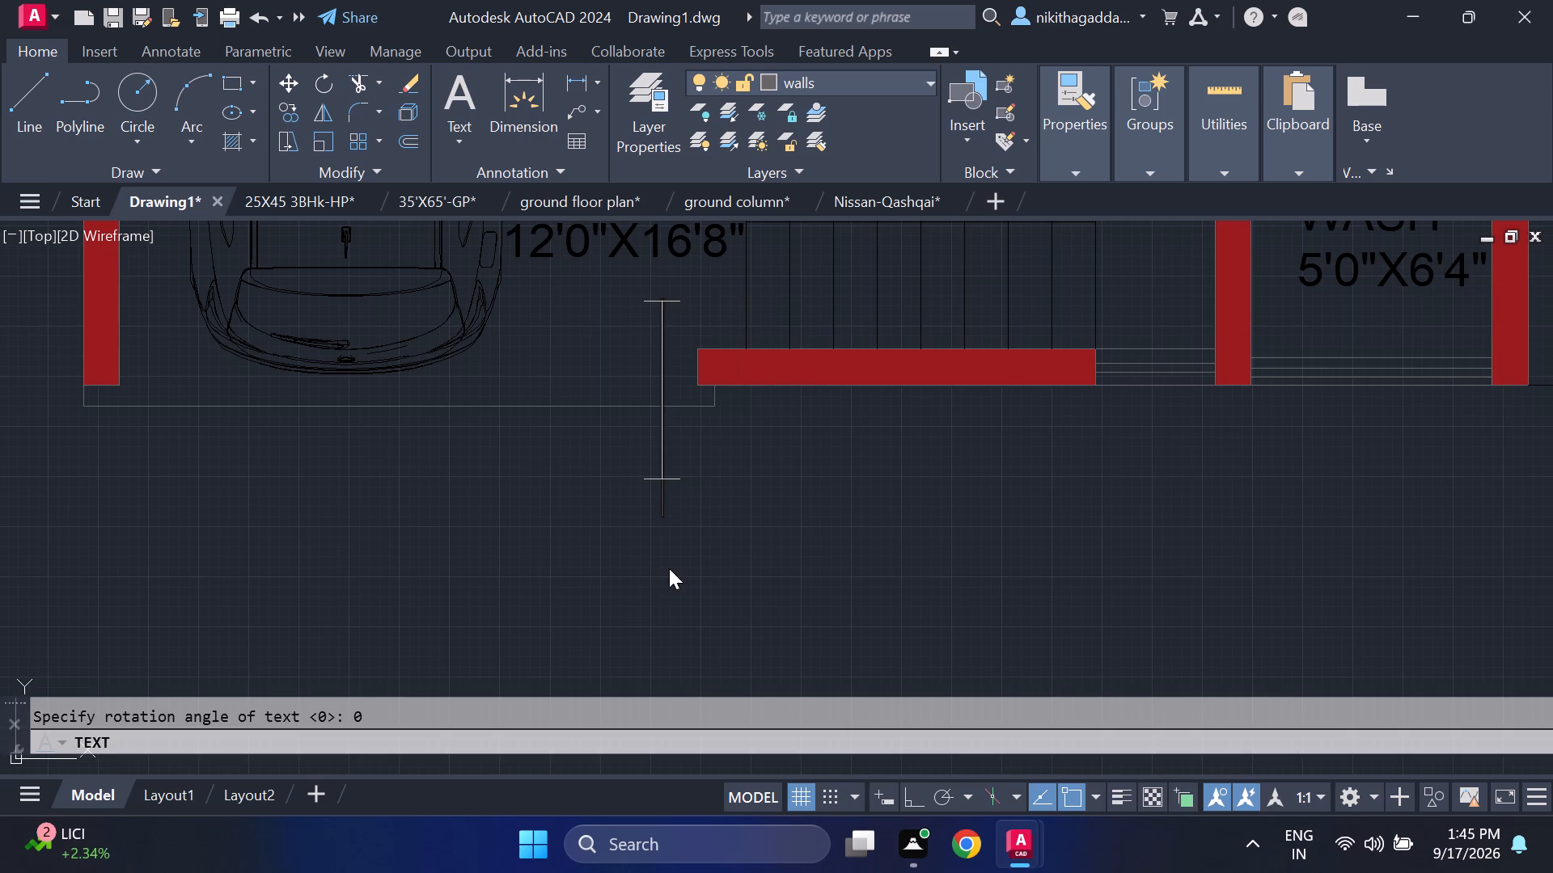
{"action": "left_click", "coordinate": [917, 88]}
{"action": "left_click", "coordinate": [889, 78]}
{"action": "type", "text": "GROUND FLOOR PLAN"}
{"action": "key", "text": "Return"}
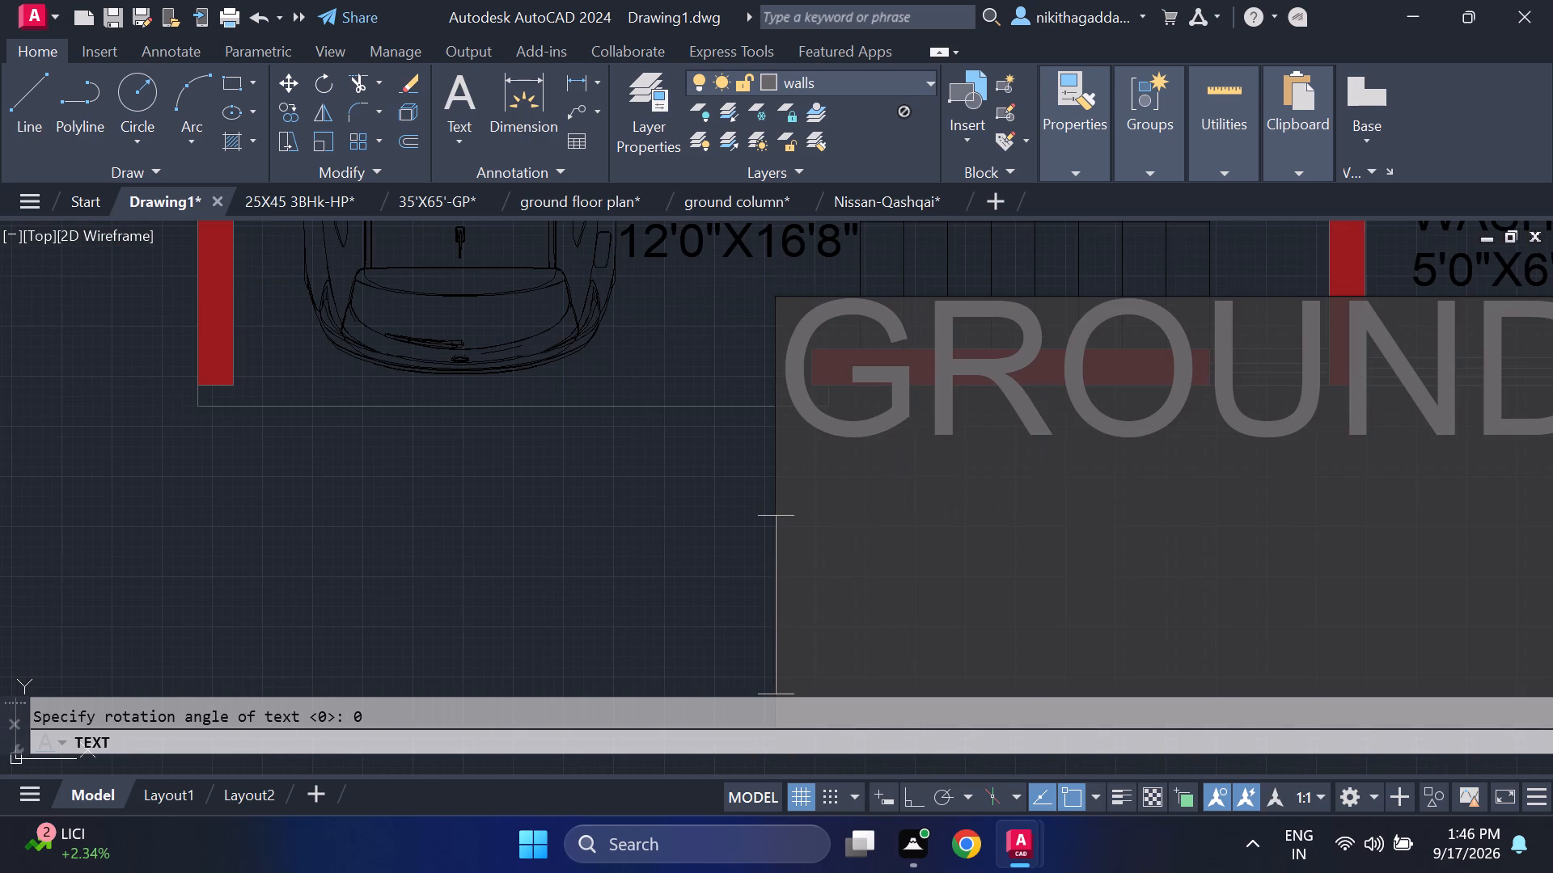
{"action": "key", "text": "Return"}
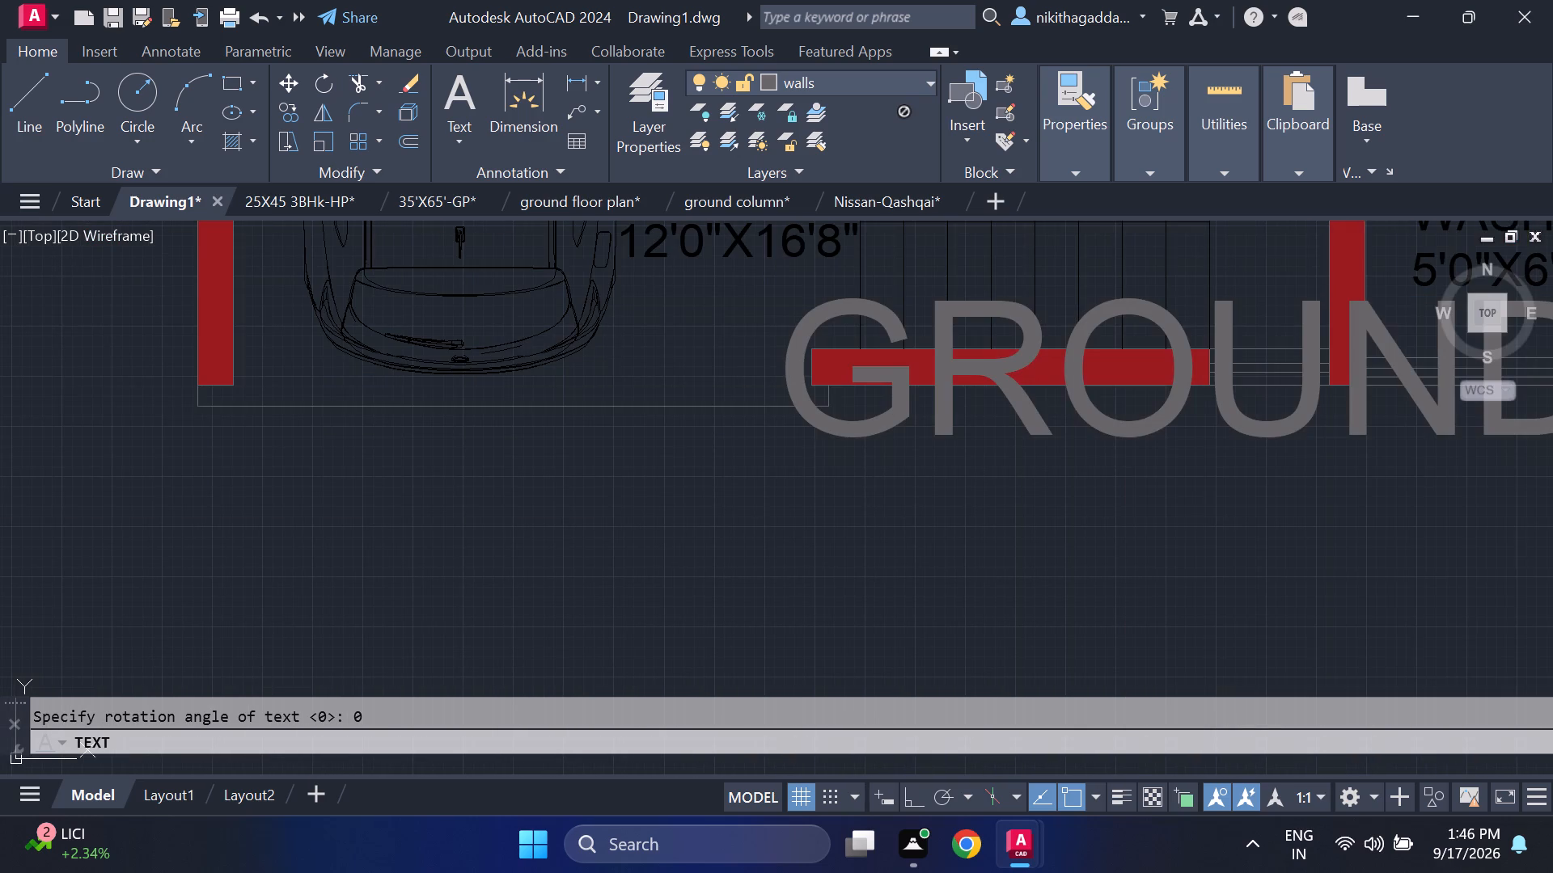
Assign the GROUND FLOOR PLAN title to the text layer.
{"action": "scroll", "coordinate": [878, 328], "scroll_direction": "down", "scroll_amount": 3}
{"action": "left_click", "coordinate": [1262, 301]}
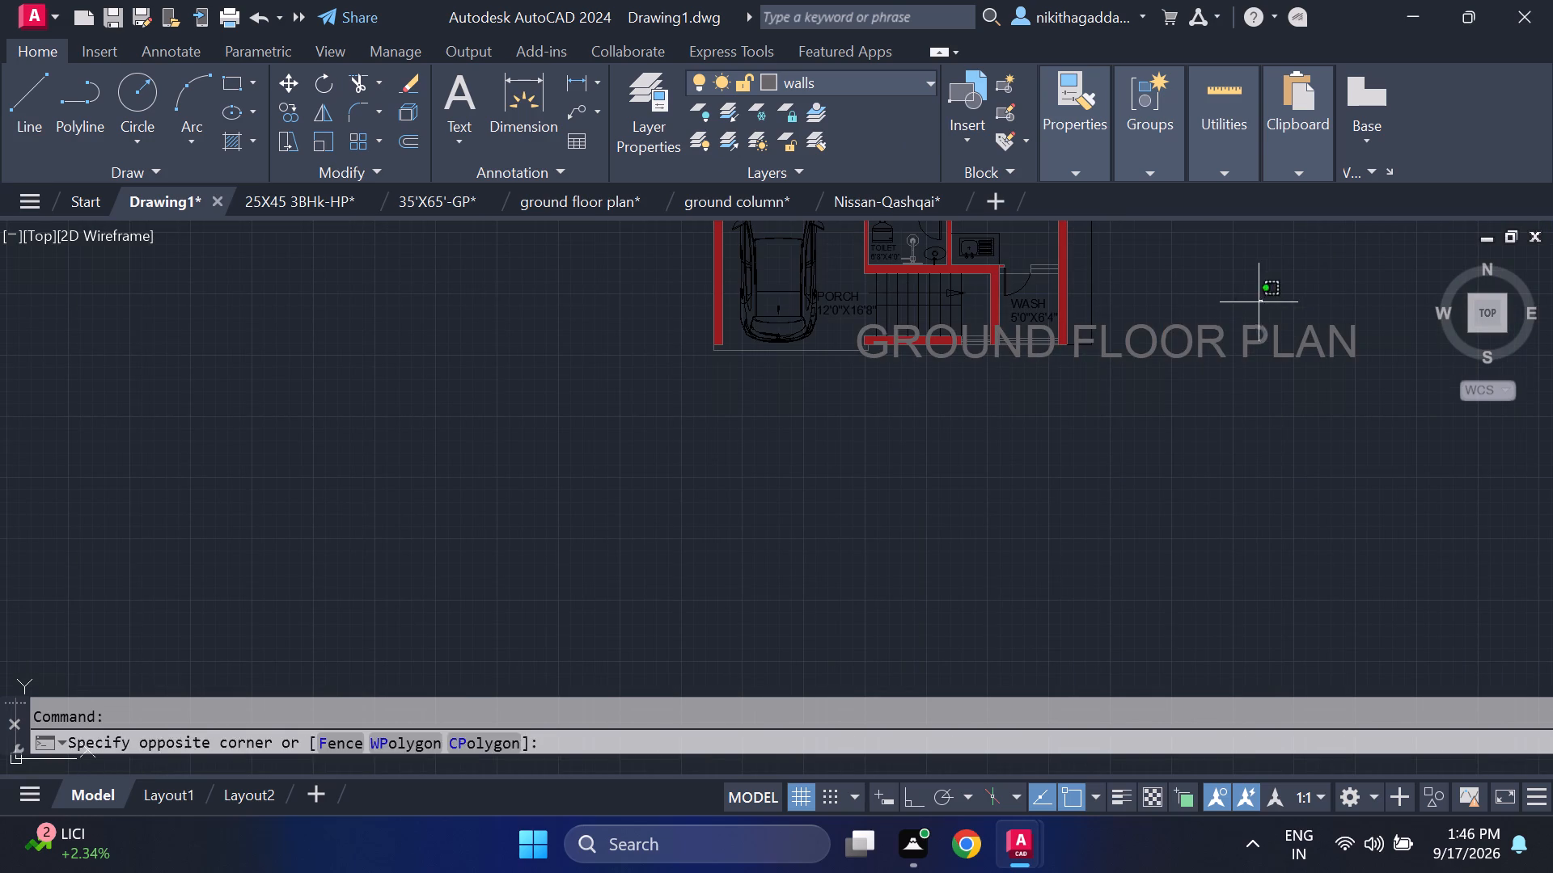
{"action": "left_click", "coordinate": [1170, 394]}
{"action": "left_click", "coordinate": [919, 80]}
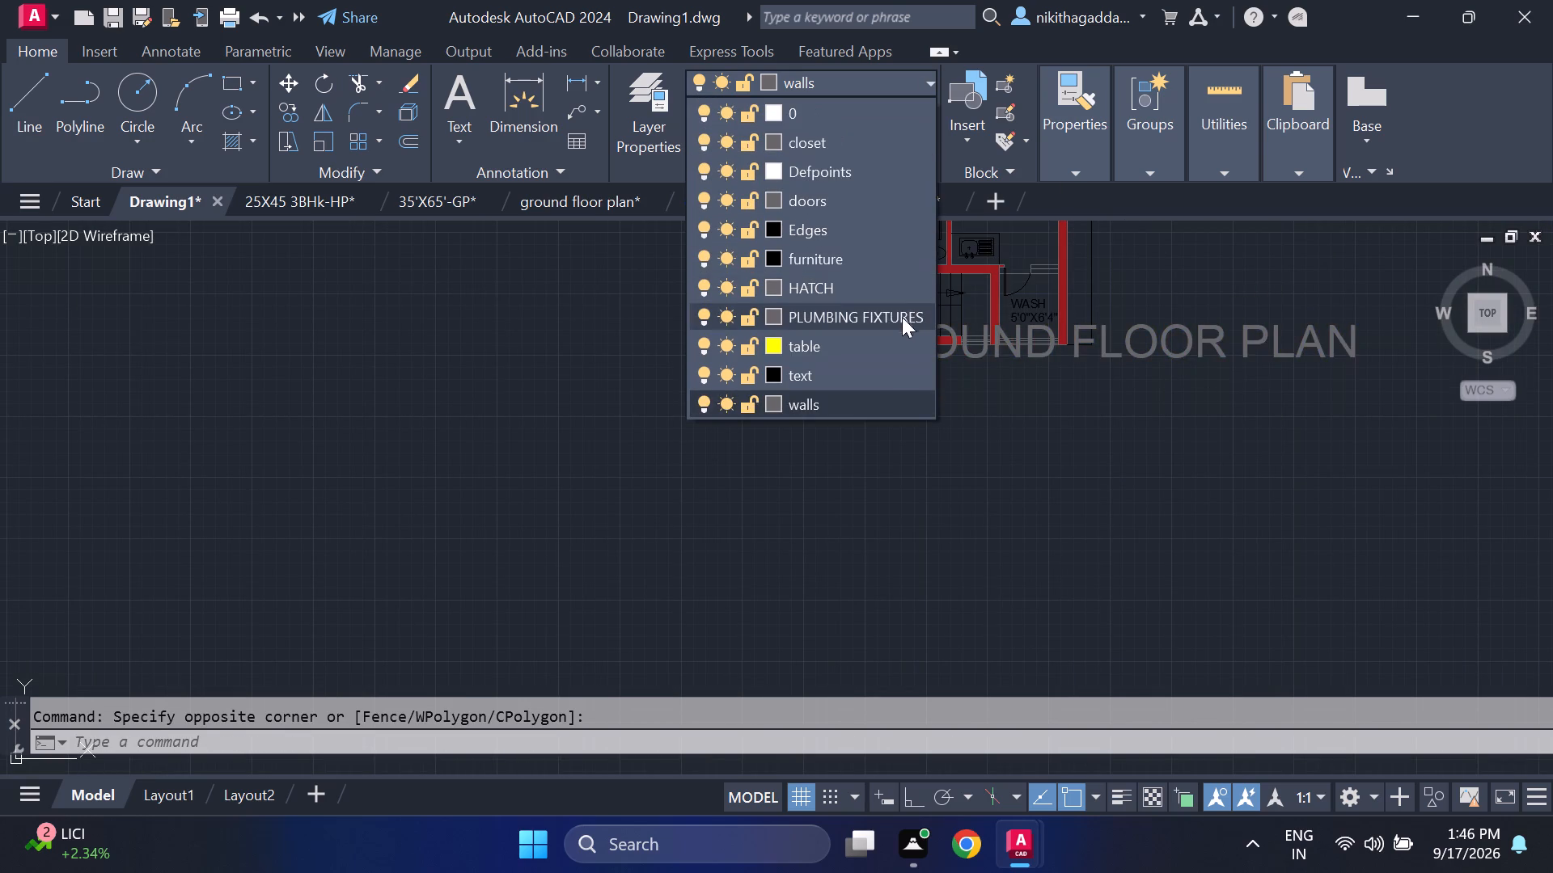
{"action": "left_click", "coordinate": [851, 369]}
{"action": "key", "text": "Escape"}
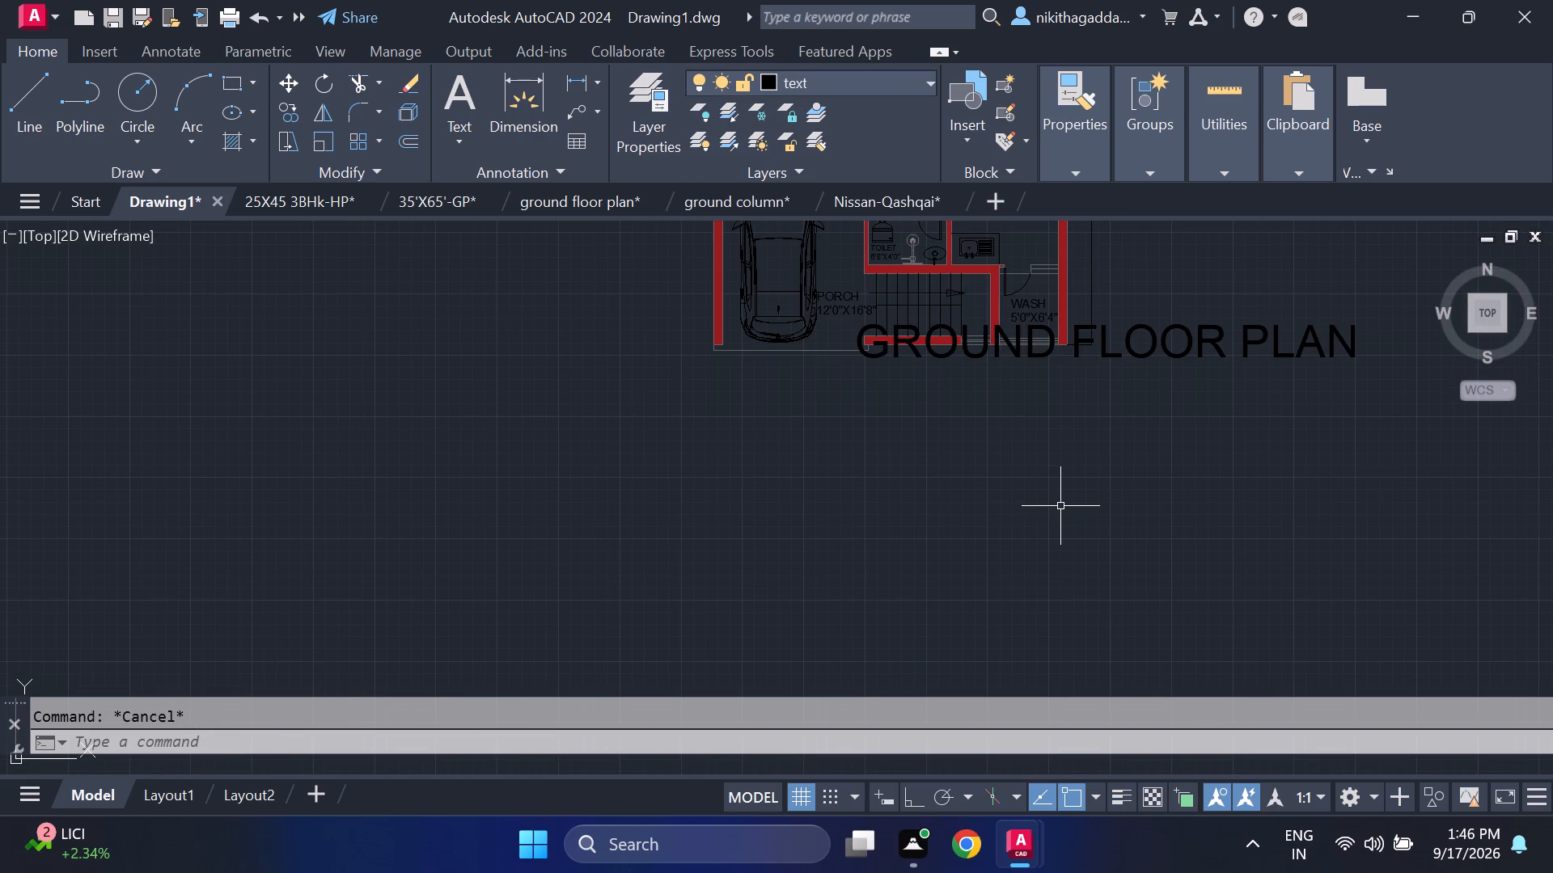
Move the GROUND FLOOR PLAN title off the stair and wash walls to clear space just below the plan.
{"action": "left_click_drag", "start_coordinate": [1247, 295], "coordinate": [1225, 327]}
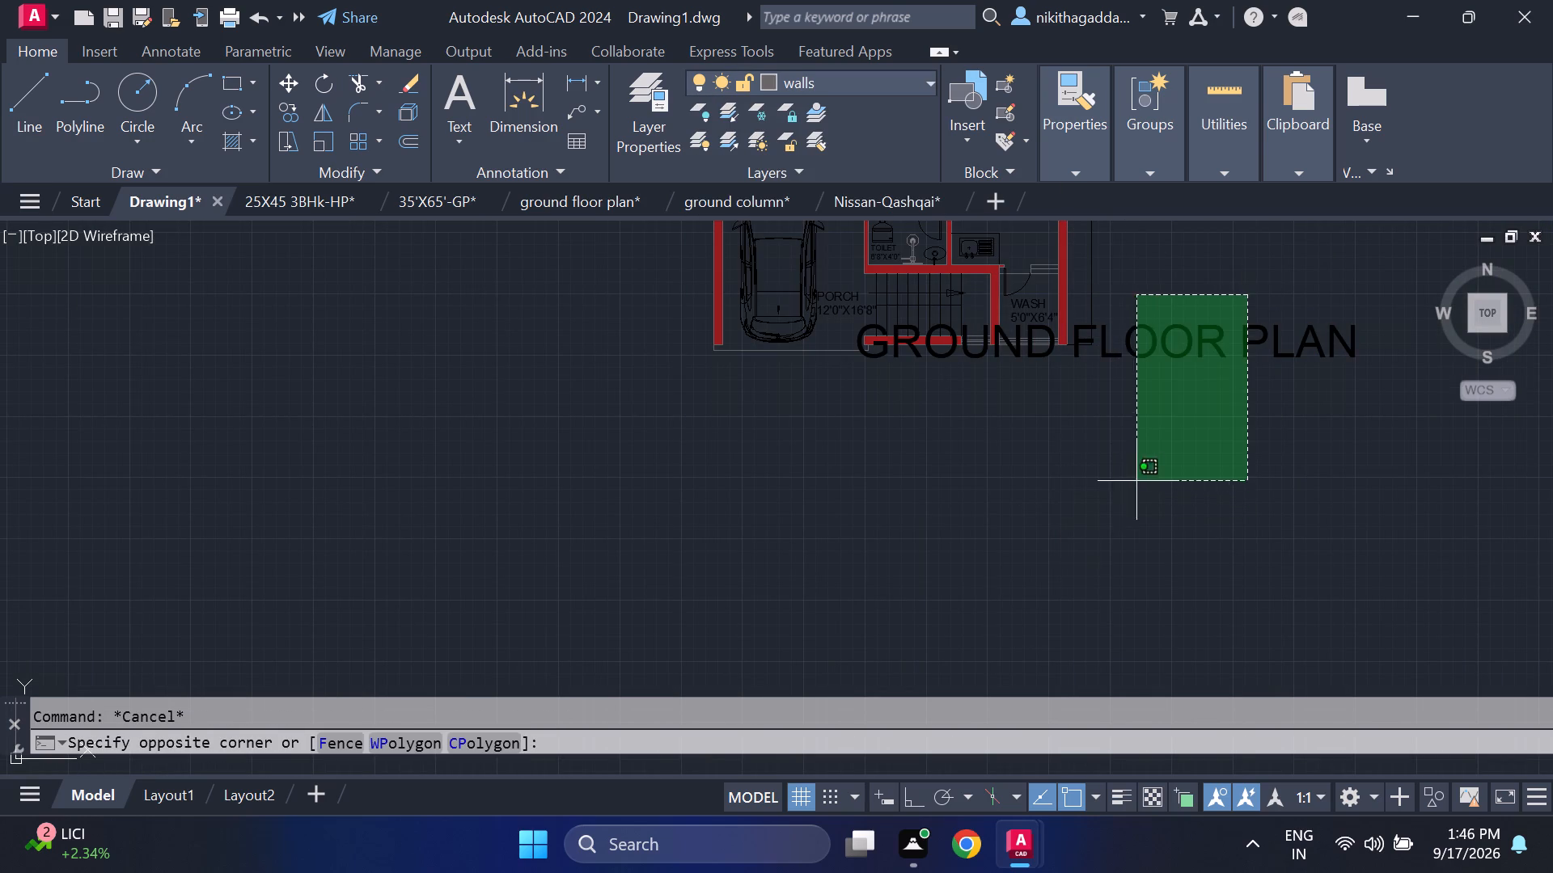
{"action": "left_click", "coordinate": [1165, 467]}
{"action": "key", "text": "m"}
{"action": "key", "text": "Return"}
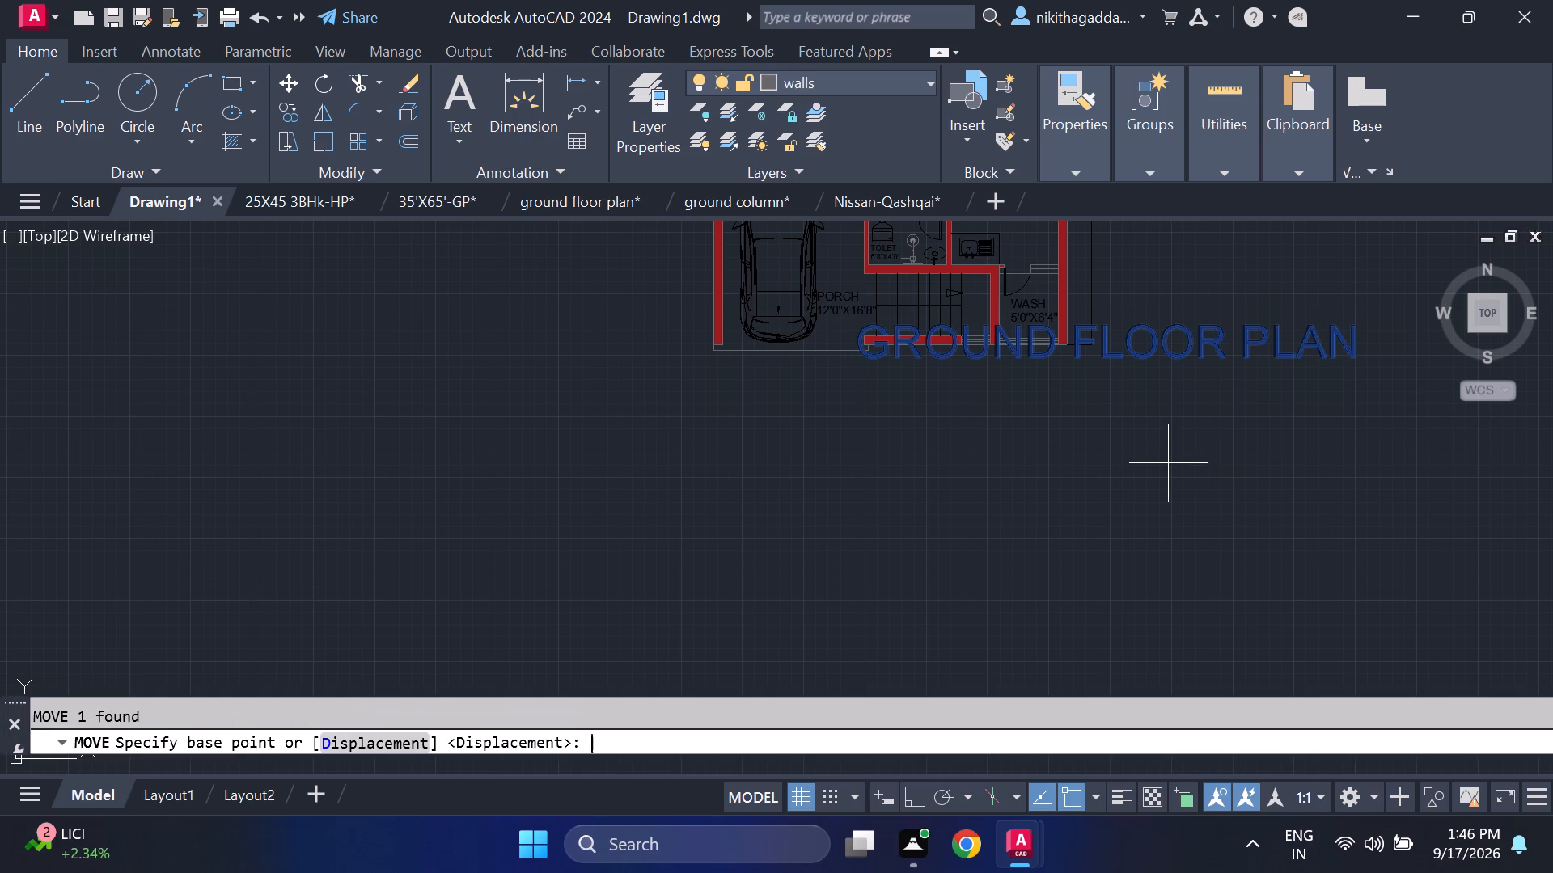
{"action": "left_click_drag", "start_coordinate": [1177, 348], "coordinate": [1160, 370]}
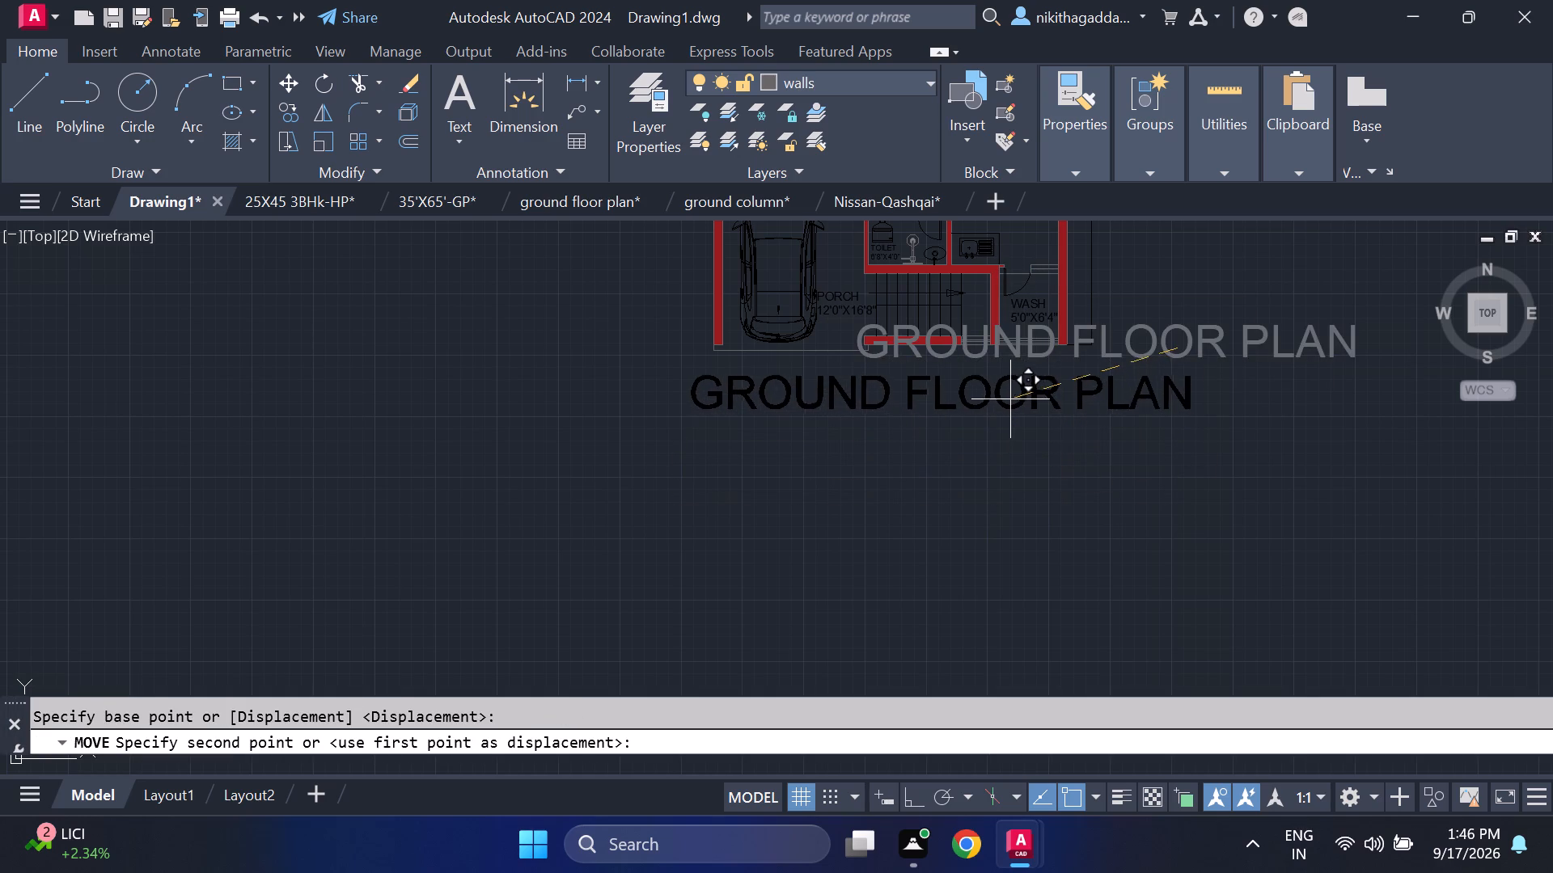
{"action": "left_click", "coordinate": [1007, 400]}
Scale the GROUND FLOOR PLAN title down to slightly under half its size, using its start point as the base.
{"action": "left_click", "coordinate": [1023, 383]}
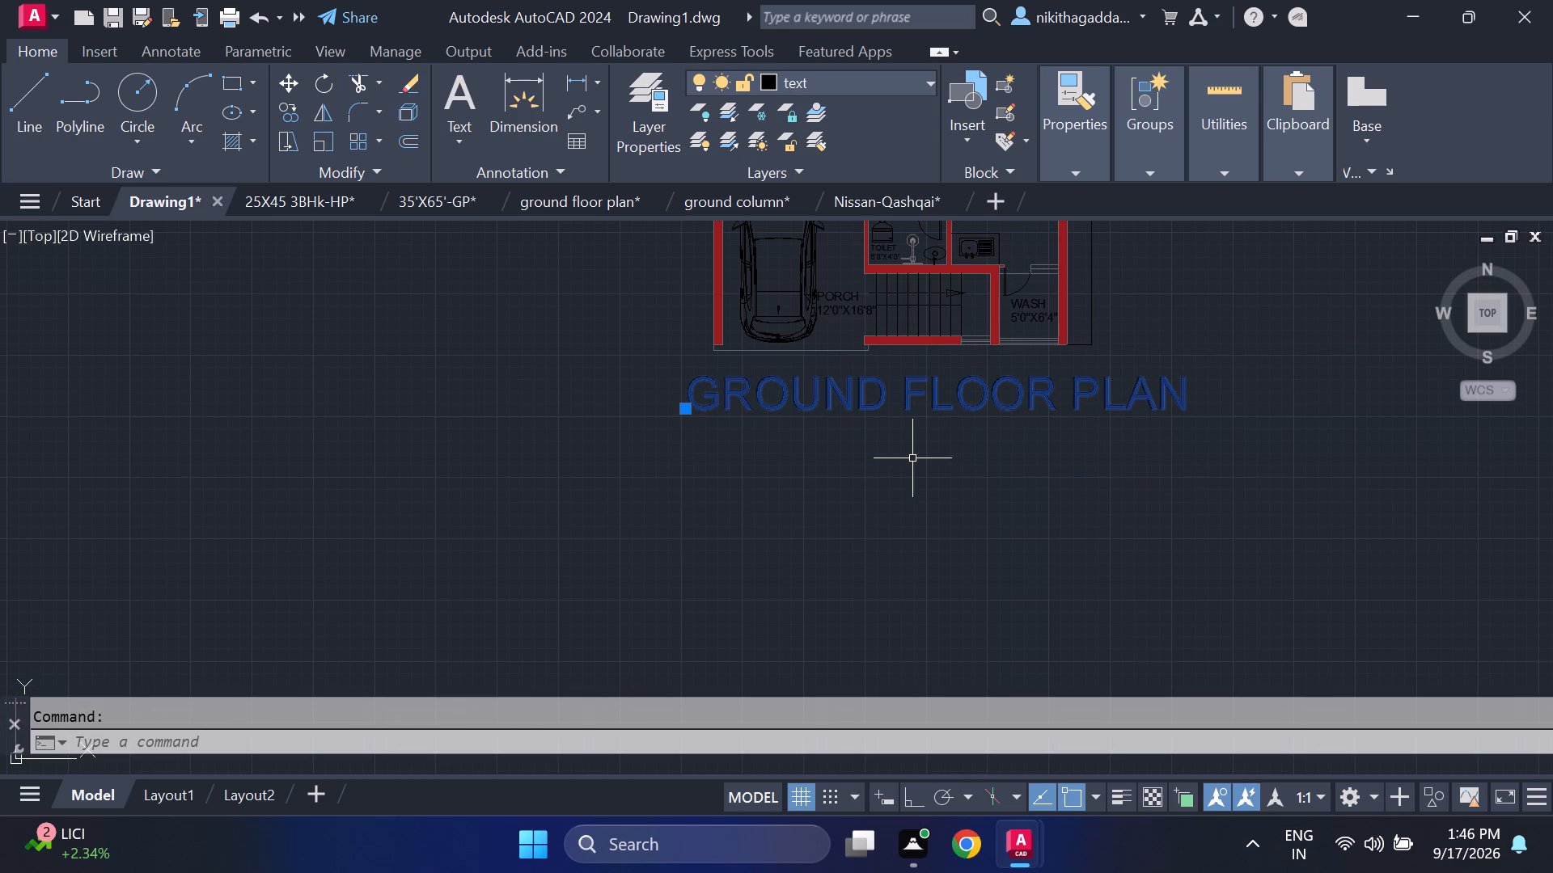
{"action": "type", "text": "SCALE"}
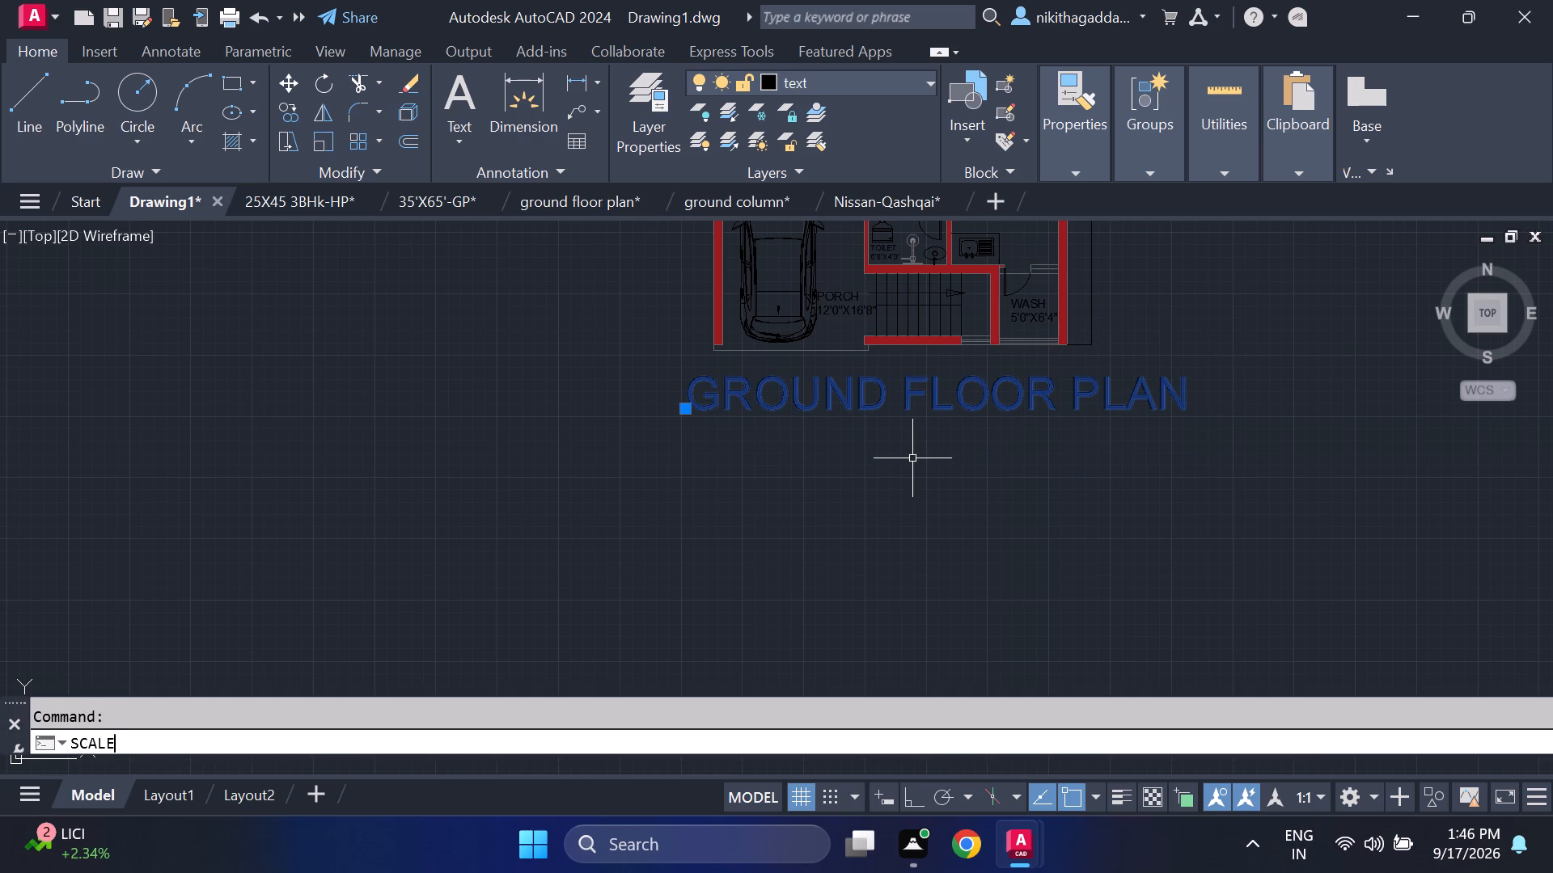
{"action": "key", "text": "Return"}
{"action": "left_click", "coordinate": [714, 409]}
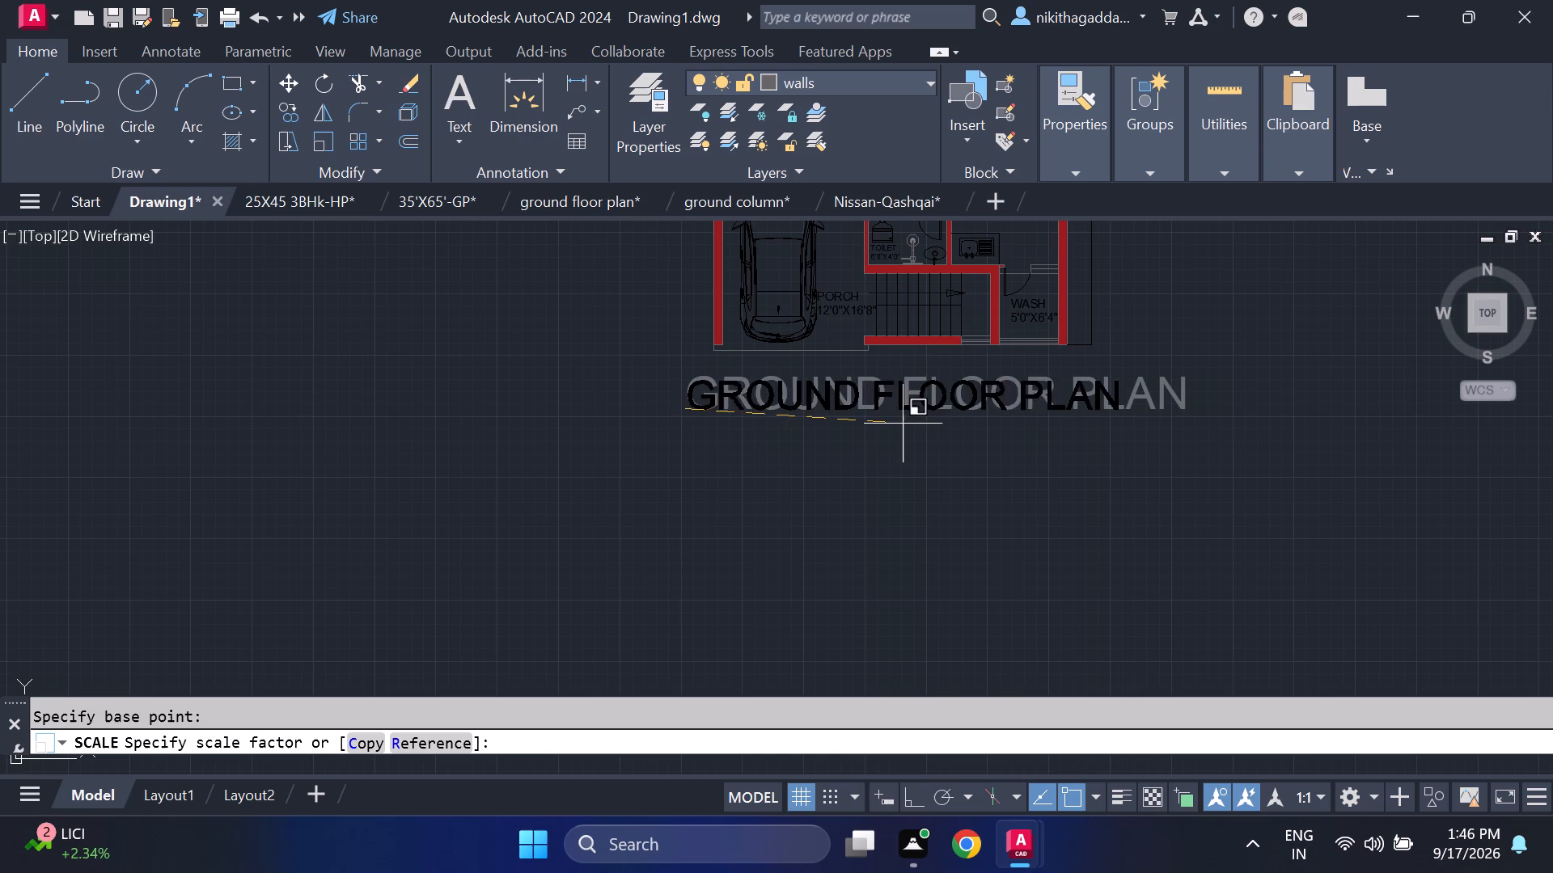
{"action": "left_click", "coordinate": [806, 411]}
{"action": "left_click", "coordinate": [832, 407]}
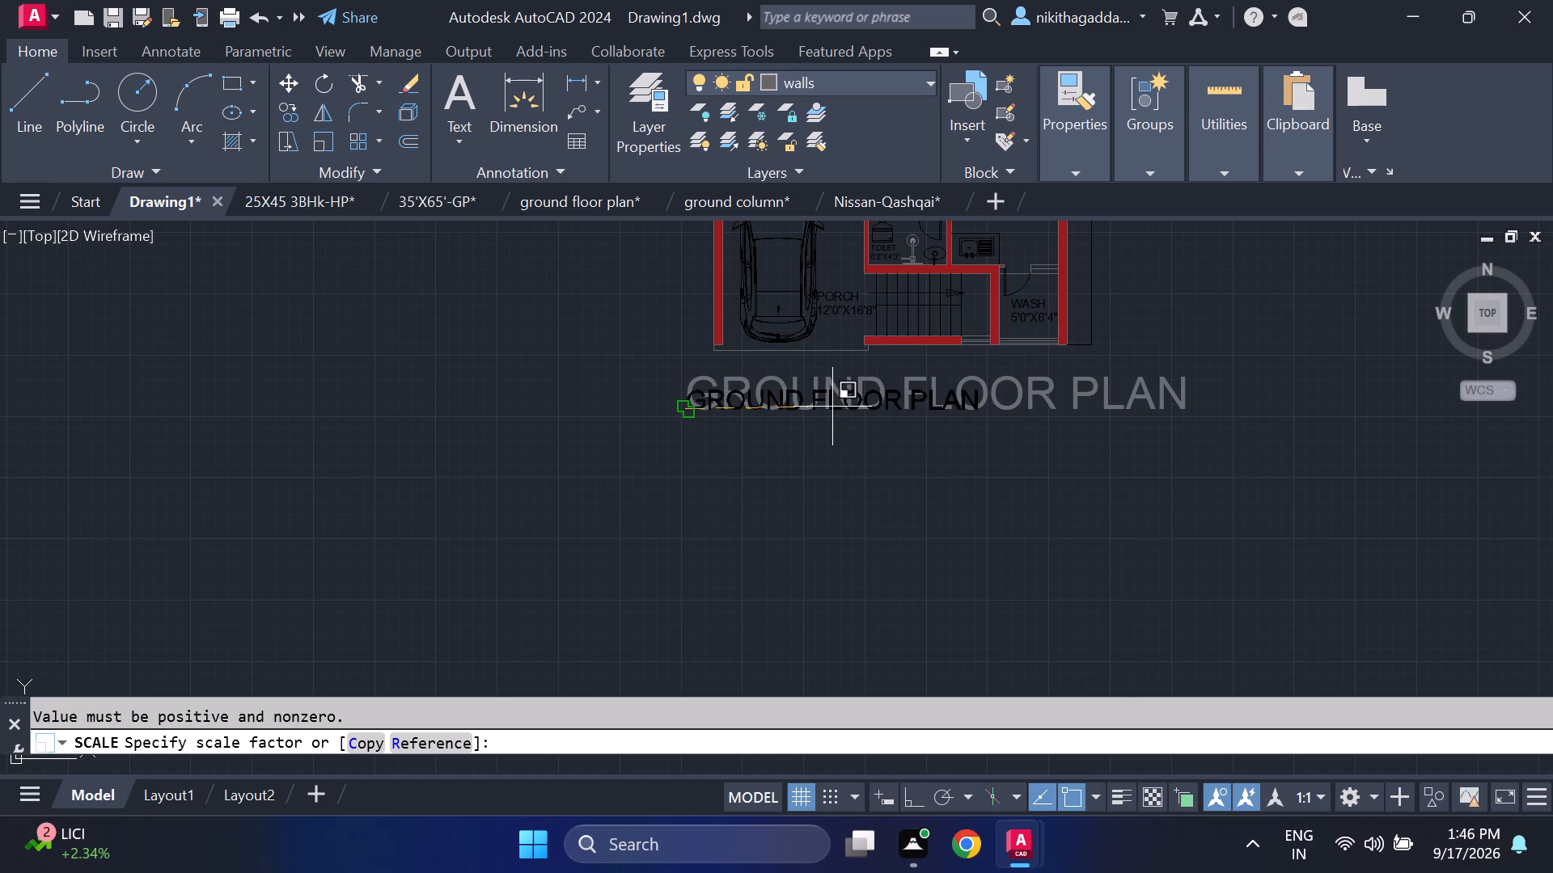
{"action": "left_click", "coordinate": [793, 415]}
{"action": "scroll", "coordinate": [793, 415], "scroll_direction": "up", "scroll_amount": 2}
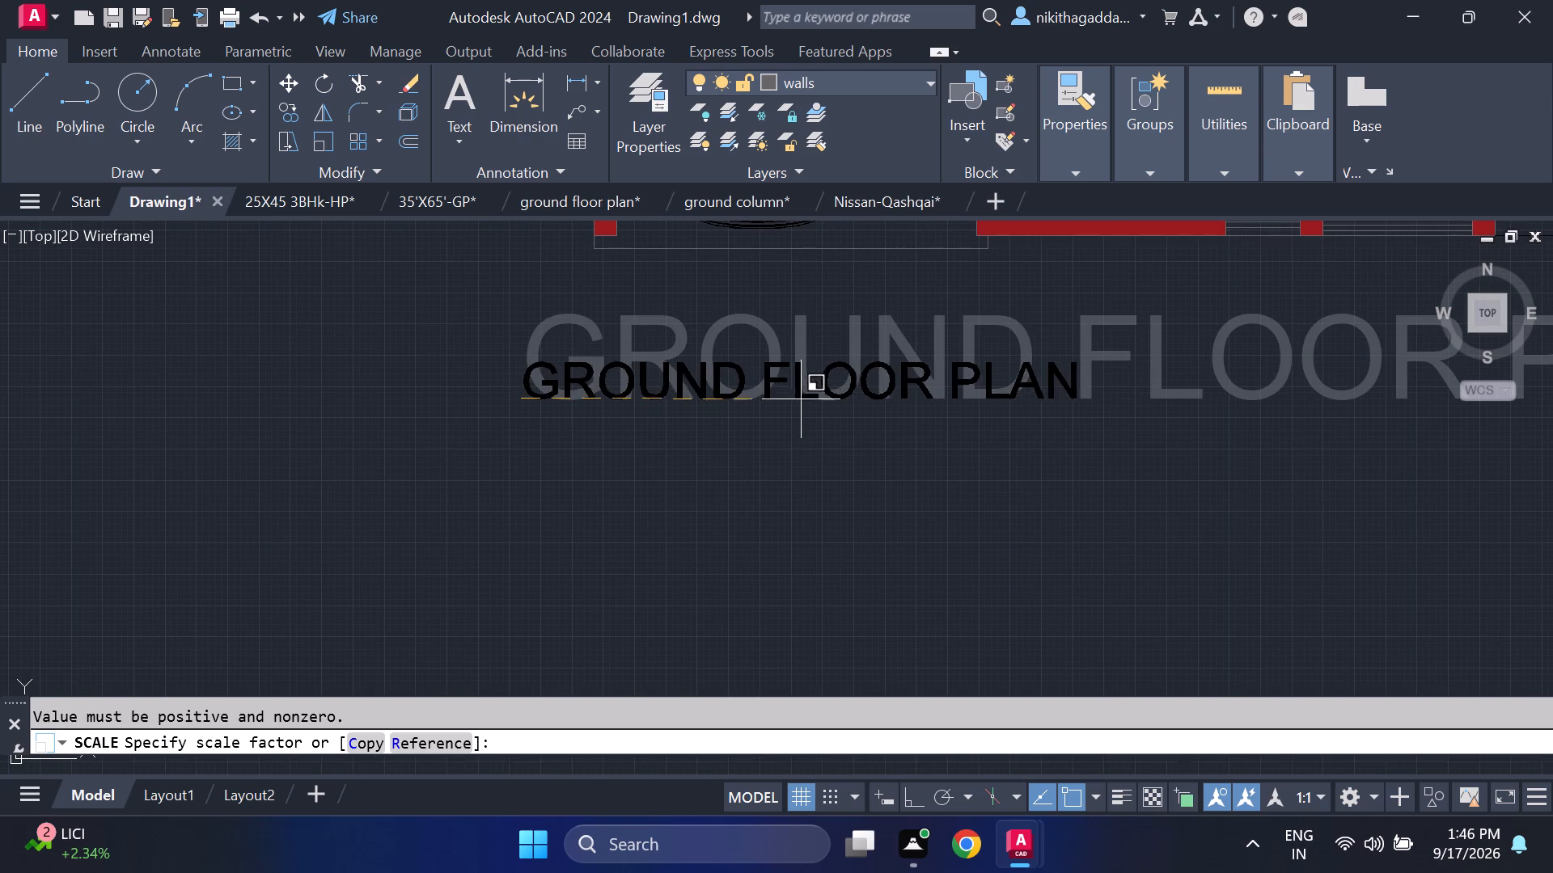
{"action": "left_click", "coordinate": [803, 397]}
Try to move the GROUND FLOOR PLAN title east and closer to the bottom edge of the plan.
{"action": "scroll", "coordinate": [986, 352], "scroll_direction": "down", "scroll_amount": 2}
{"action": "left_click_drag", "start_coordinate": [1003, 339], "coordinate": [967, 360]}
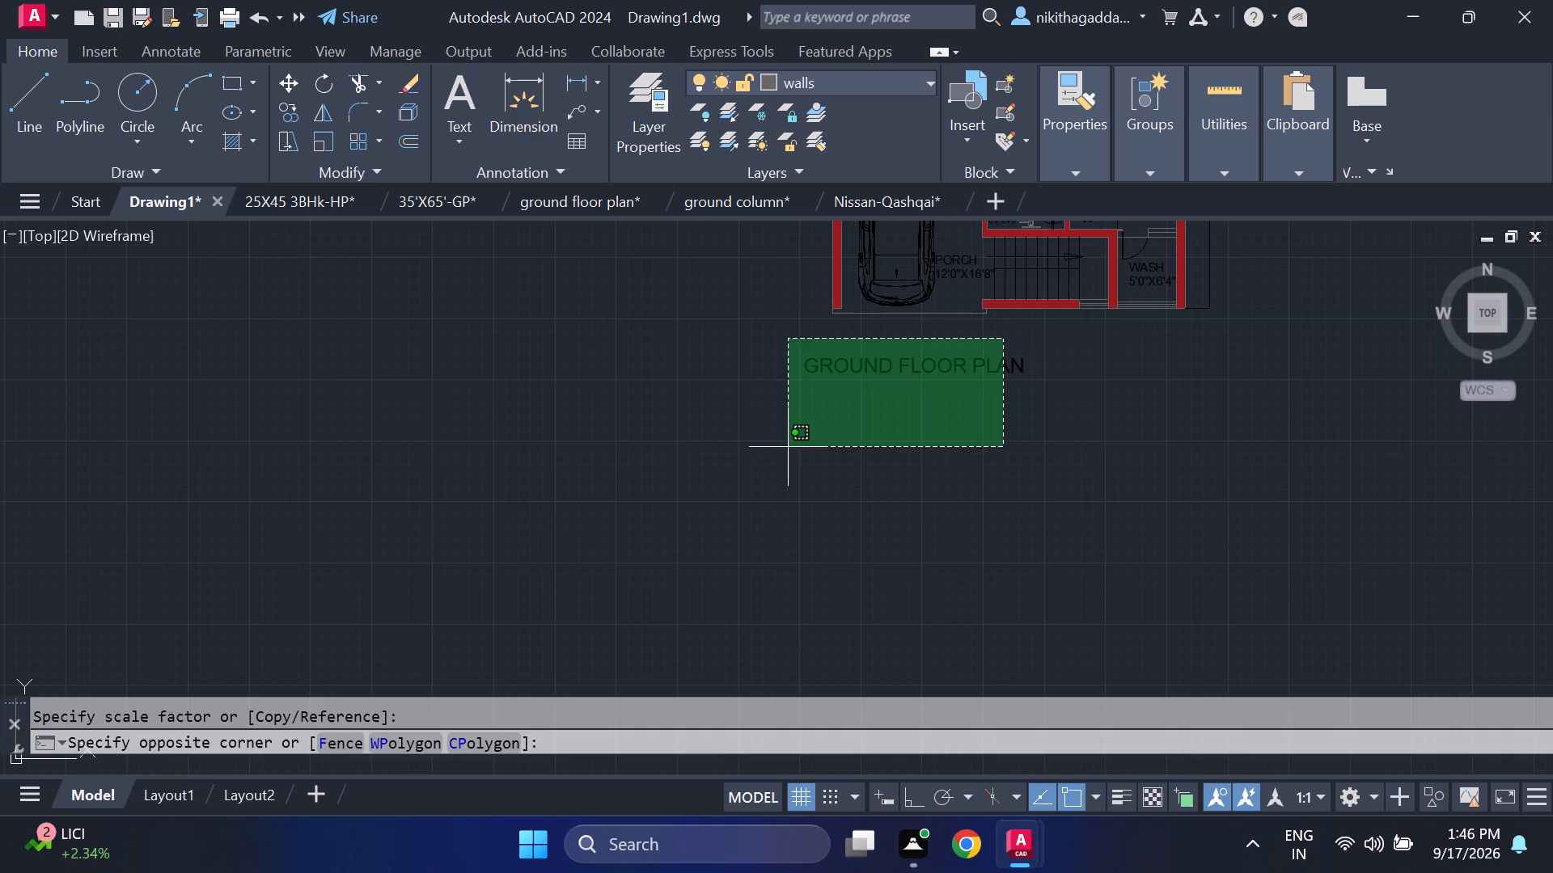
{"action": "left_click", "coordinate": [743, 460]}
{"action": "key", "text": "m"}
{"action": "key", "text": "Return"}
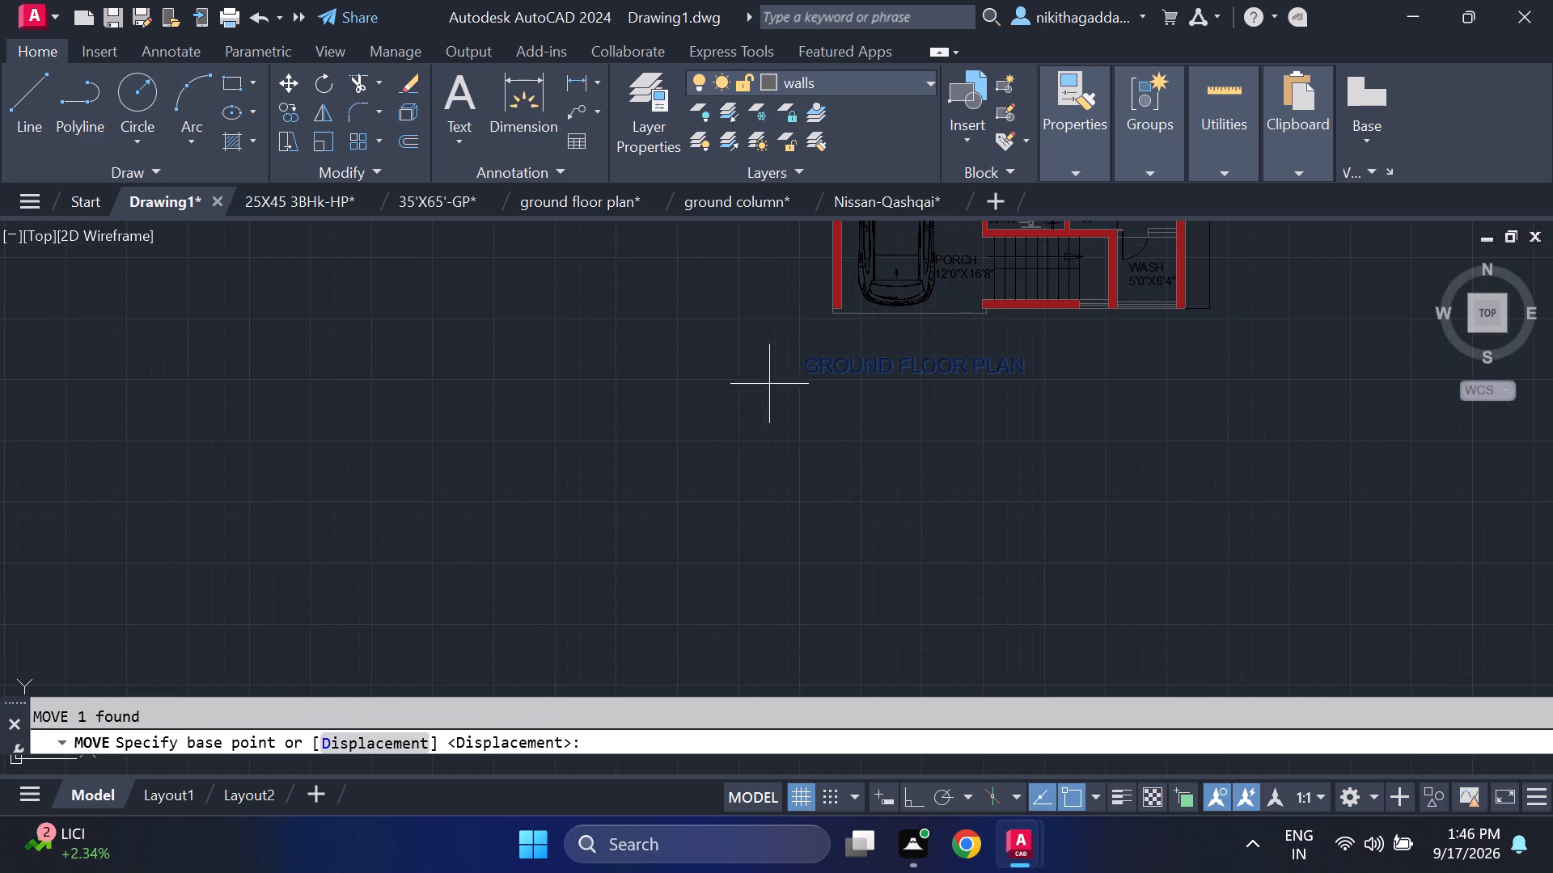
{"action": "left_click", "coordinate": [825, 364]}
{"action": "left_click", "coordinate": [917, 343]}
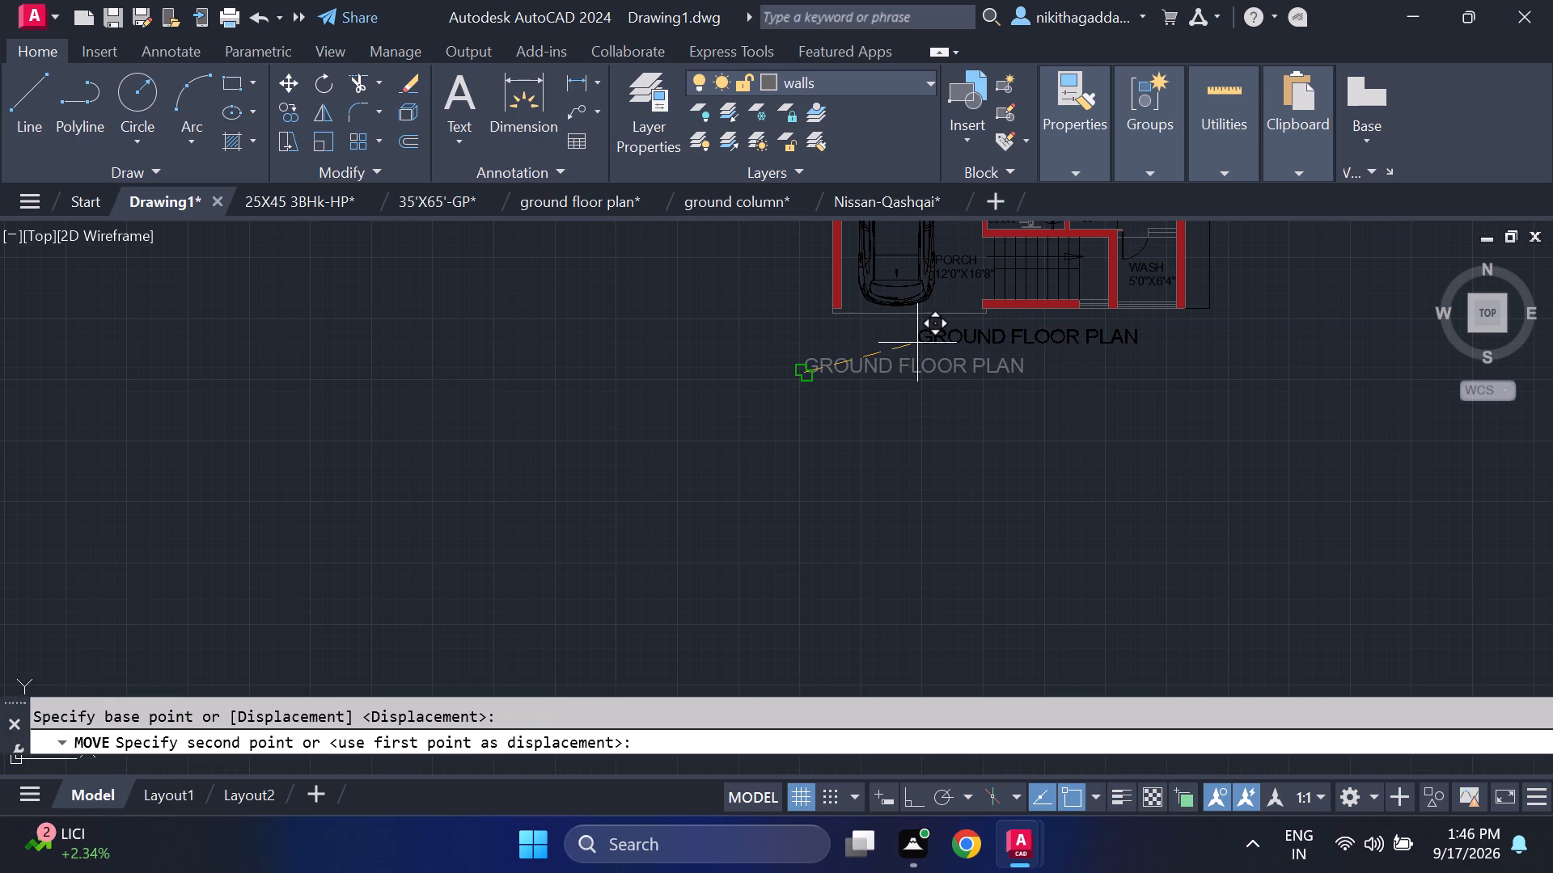
Move the GROUND FLOOR PLAN title east and up, close beneath the porch and stair edge of the plan.
{"action": "left_click_drag", "start_coordinate": [918, 343], "coordinate": [908, 358]}
{"action": "left_click", "coordinate": [823, 419]}
{"action": "middle_click_drag", "start_coordinate": [840, 398], "coordinate": [795, 488]}
{"action": "scroll", "coordinate": [794, 479], "scroll_direction": "up", "scroll_amount": 2}
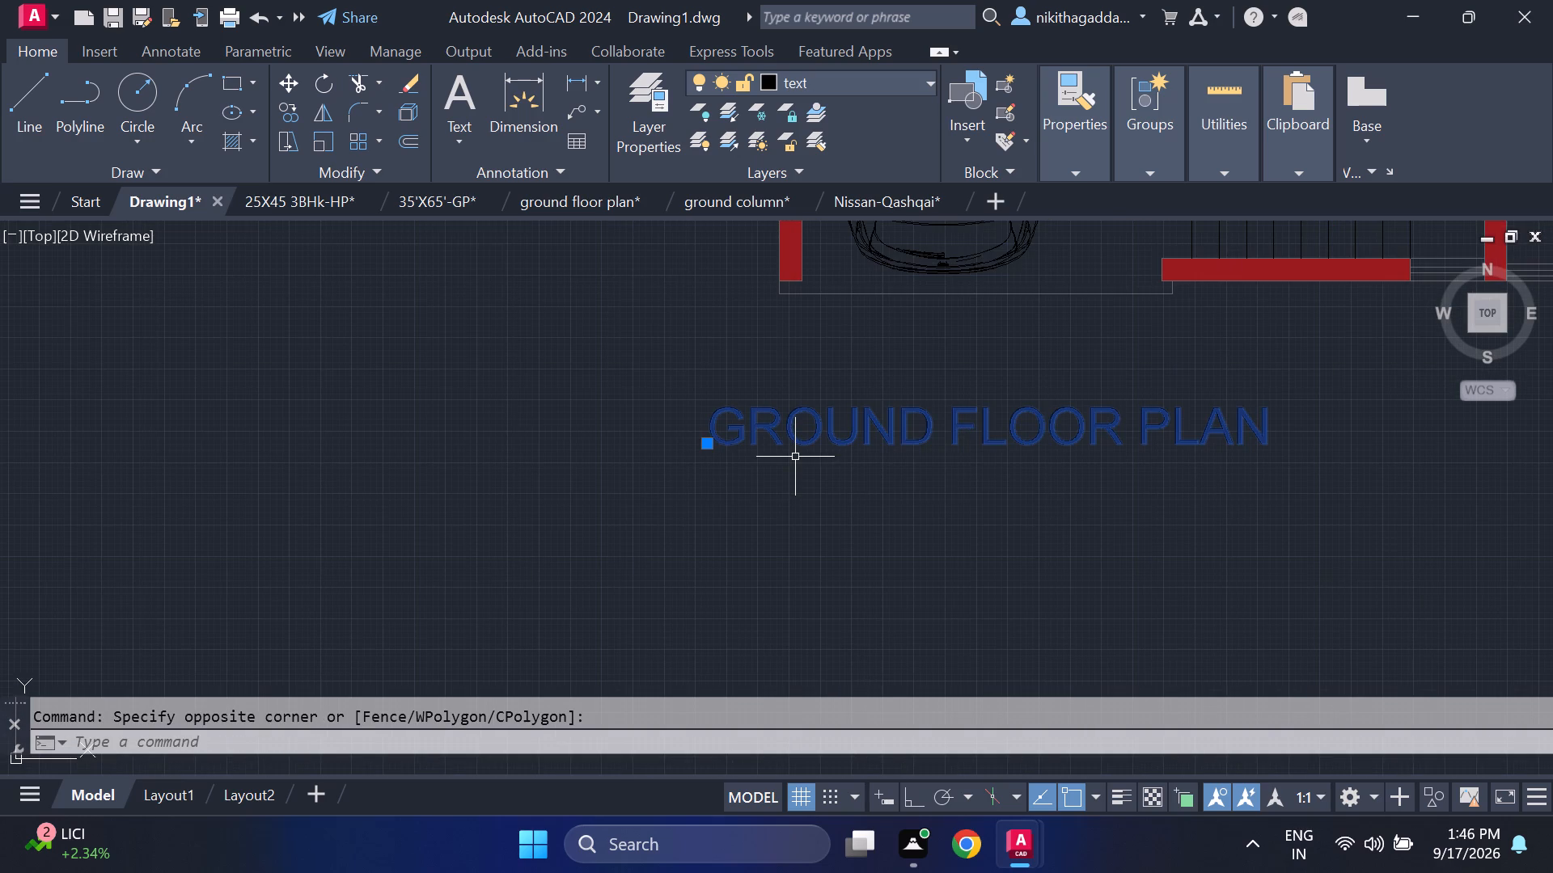
{"action": "key", "text": "m"}
{"action": "key", "text": "Return"}
{"action": "left_click", "coordinate": [683, 430]}
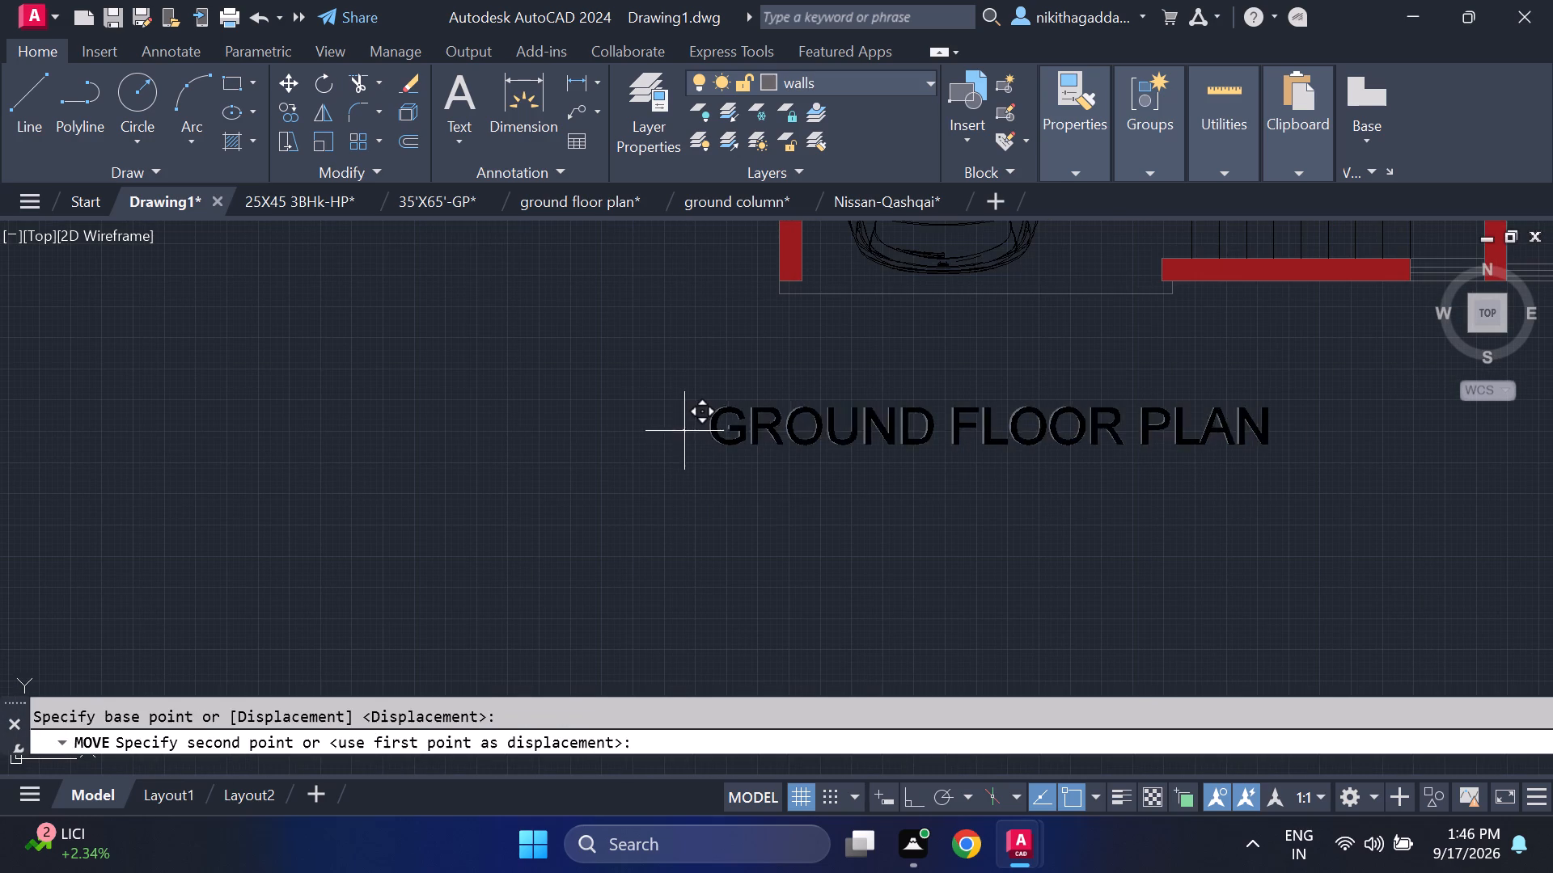
{"action": "left_click", "coordinate": [899, 352]}
{"action": "scroll", "coordinate": [943, 437], "scroll_direction": "down", "scroll_amount": 1}
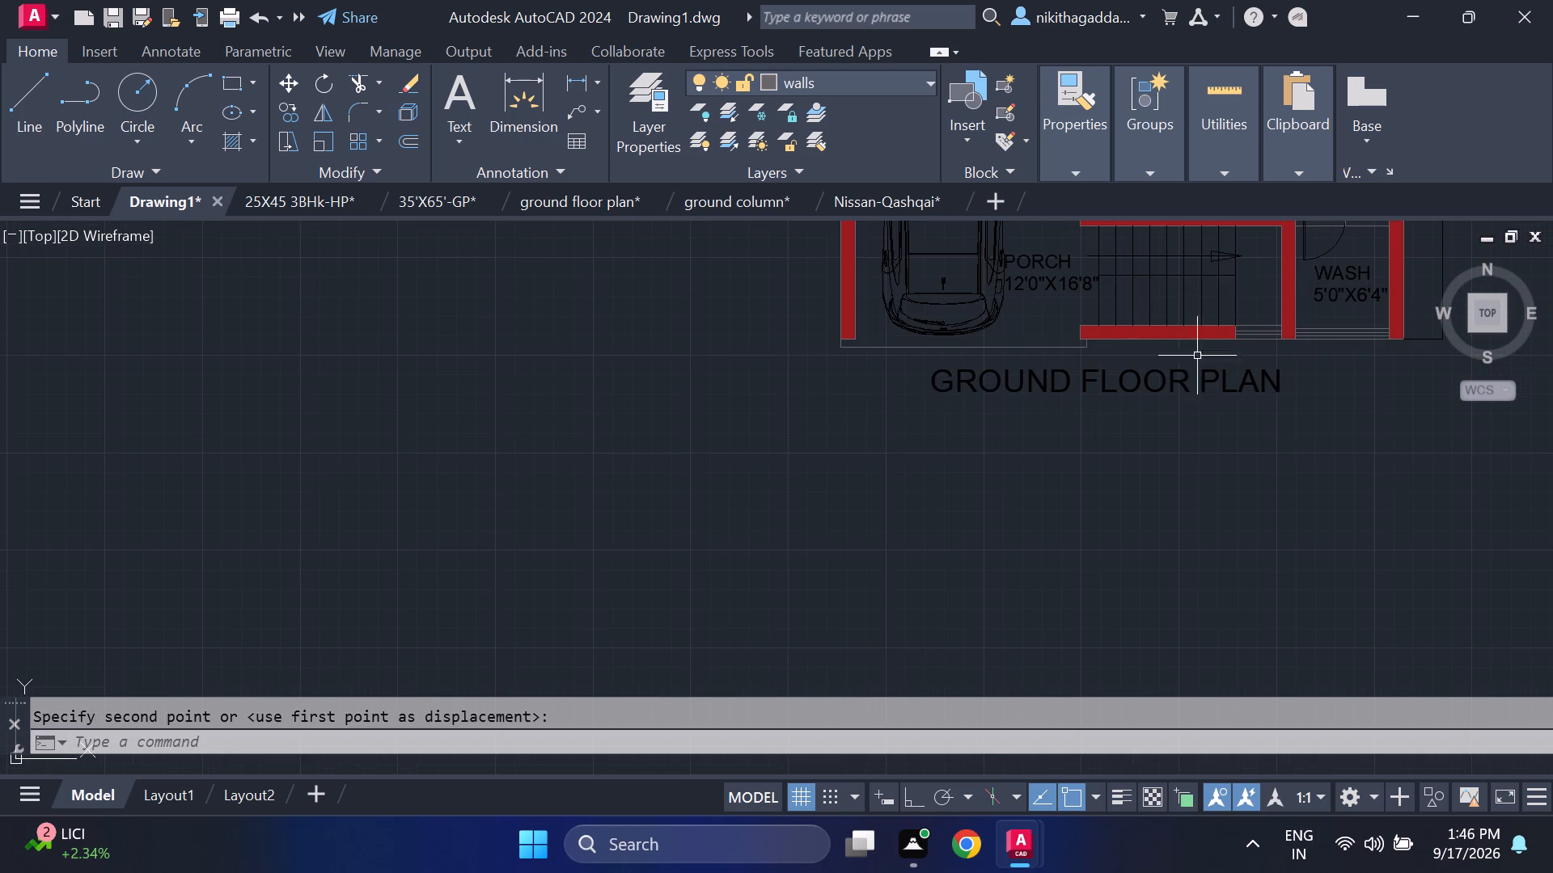
Copy the GROUND FLOOR PLAN title once to make a second text line just below it.
{"action": "left_click", "coordinate": [1183, 367]}
{"action": "type", "text": "CO"}
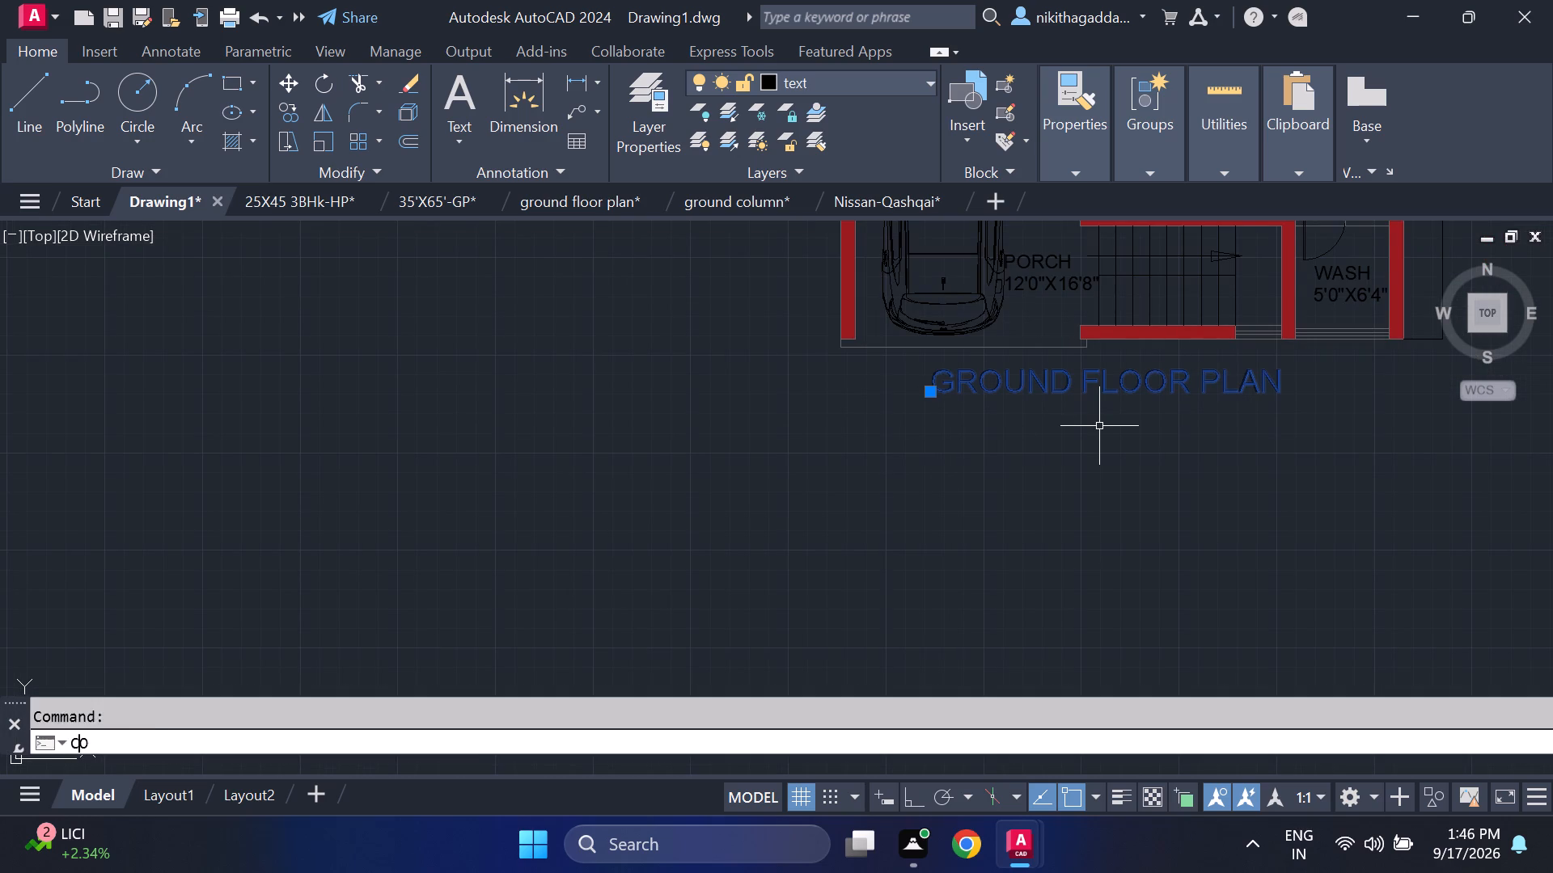
{"action": "key", "text": "Return"}
{"action": "left_click", "coordinate": [950, 396]}
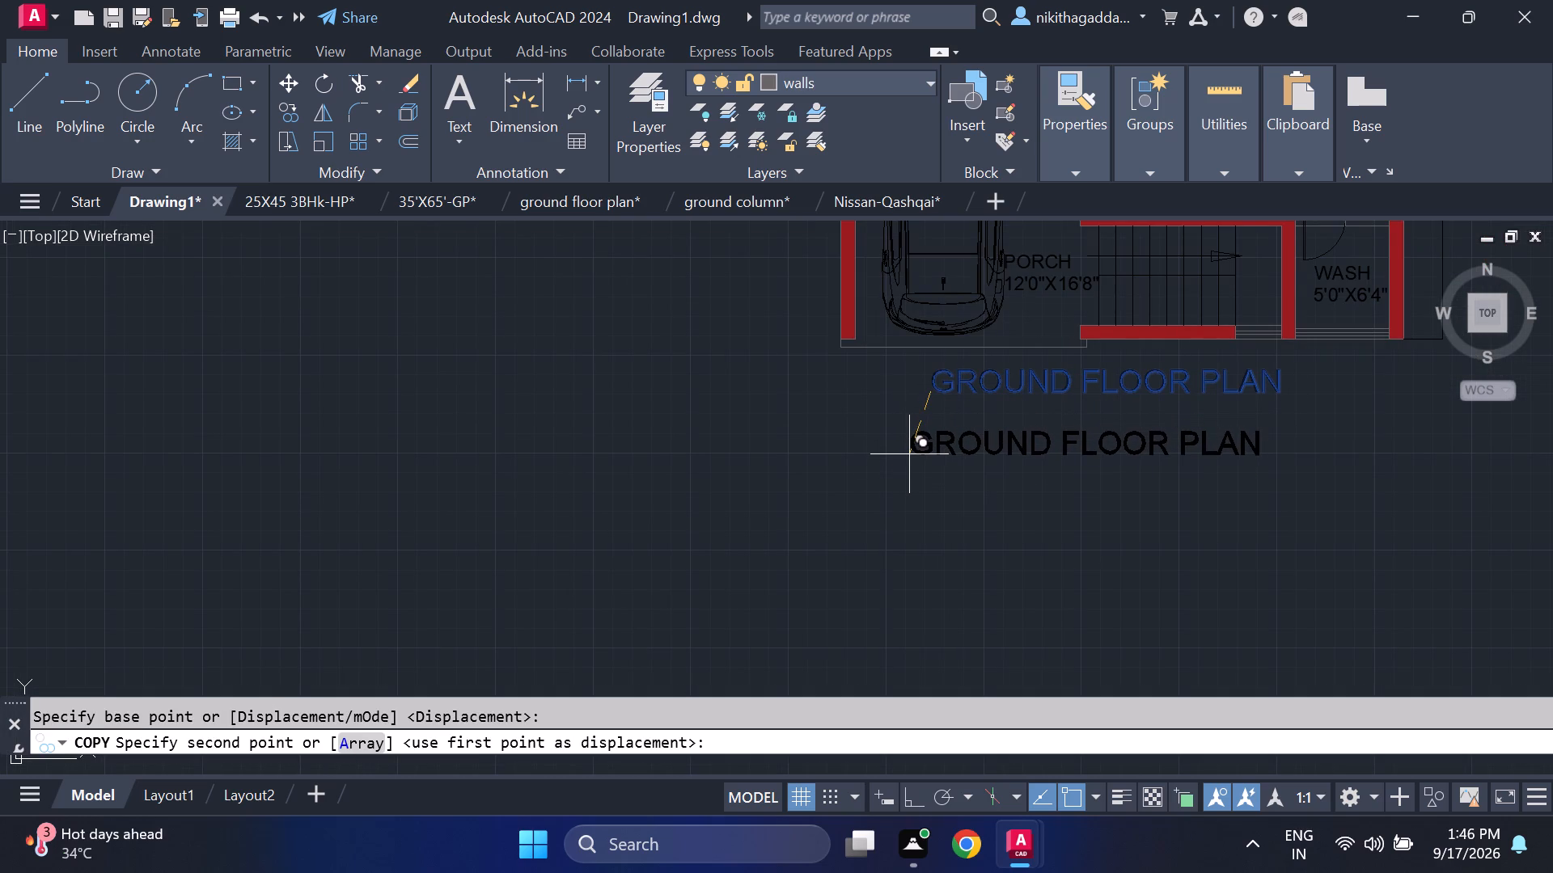
{"action": "left_click", "coordinate": [909, 453]}
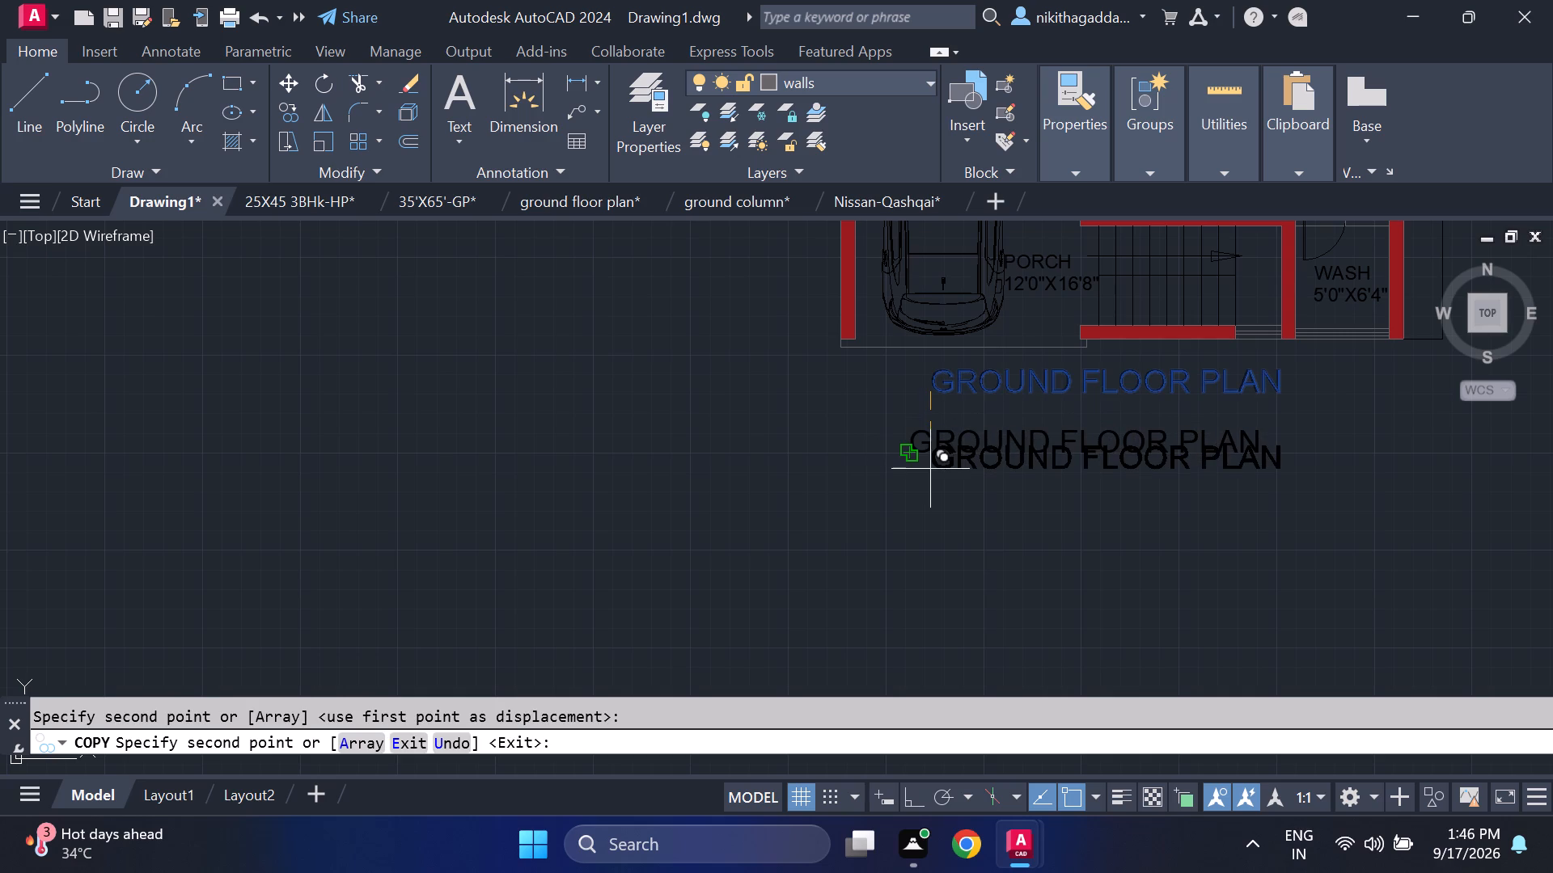
{"action": "key", "text": "Escape"}
Replace the copied title's text with 30X45 SOUTH FACE HOUSE PLAN 3BHK.
{"action": "double_click", "coordinate": [974, 436]}
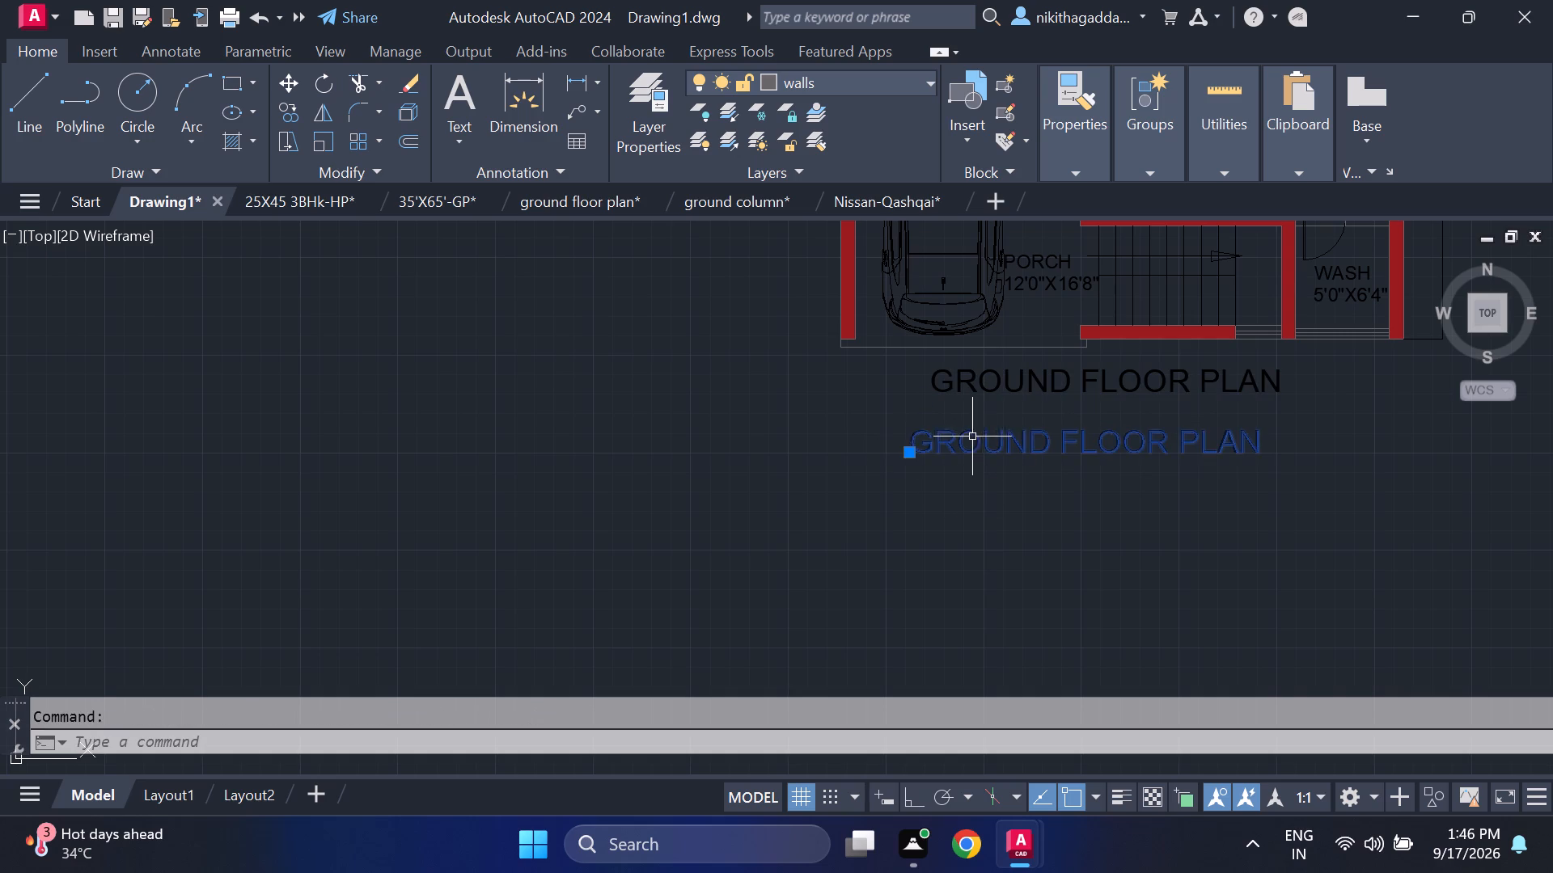
{"action": "scroll", "coordinate": [908, 442], "scroll_direction": "up", "scroll_amount": 2}
{"action": "left_click", "coordinate": [914, 444]}
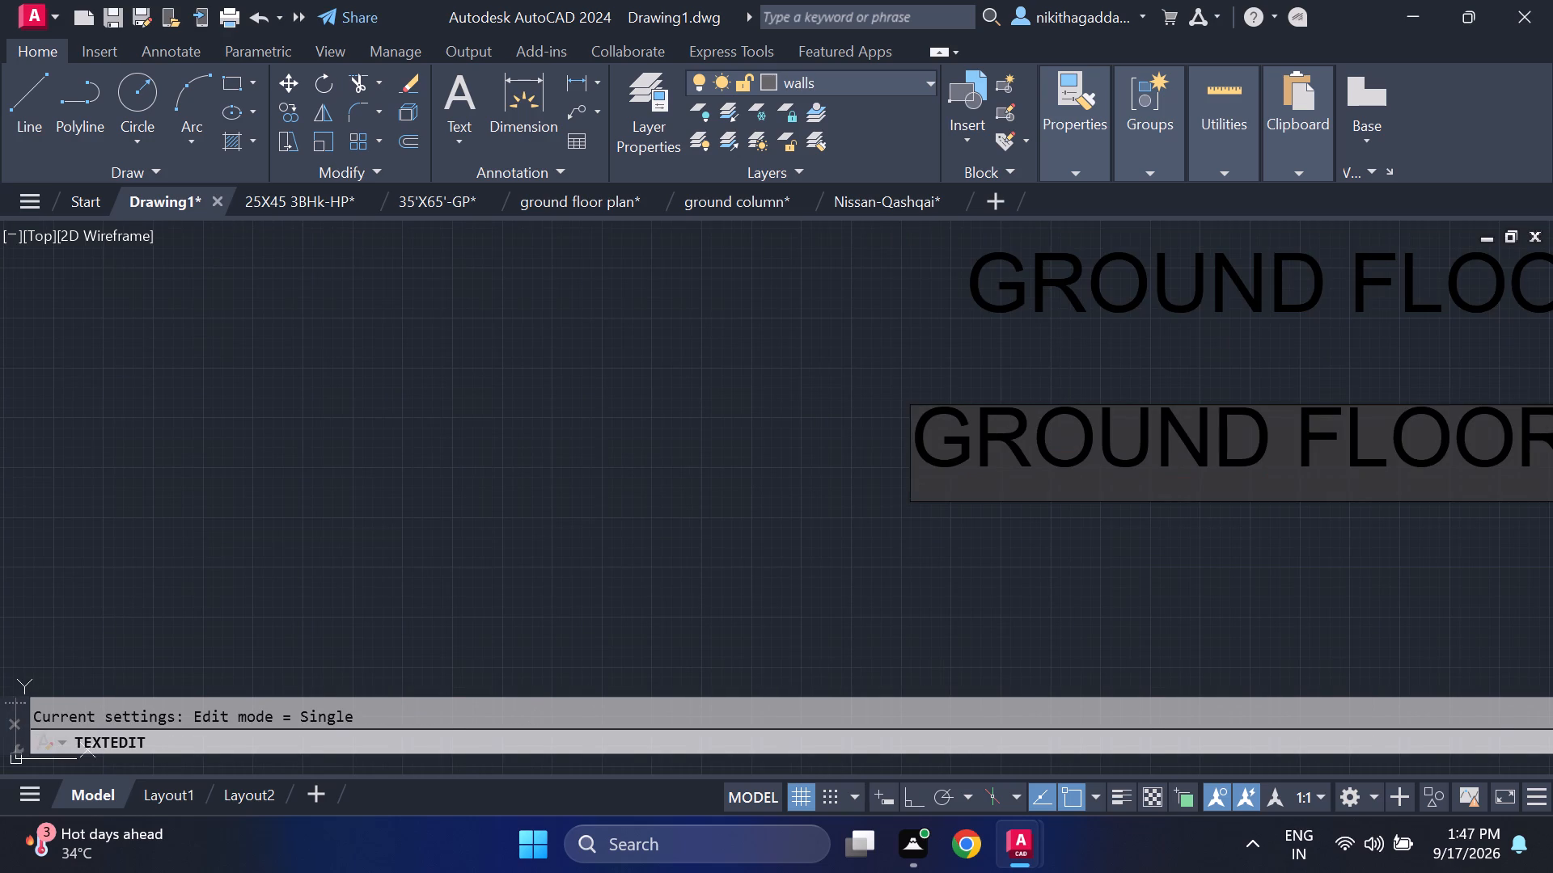
{"action": "type", "text": "30"}
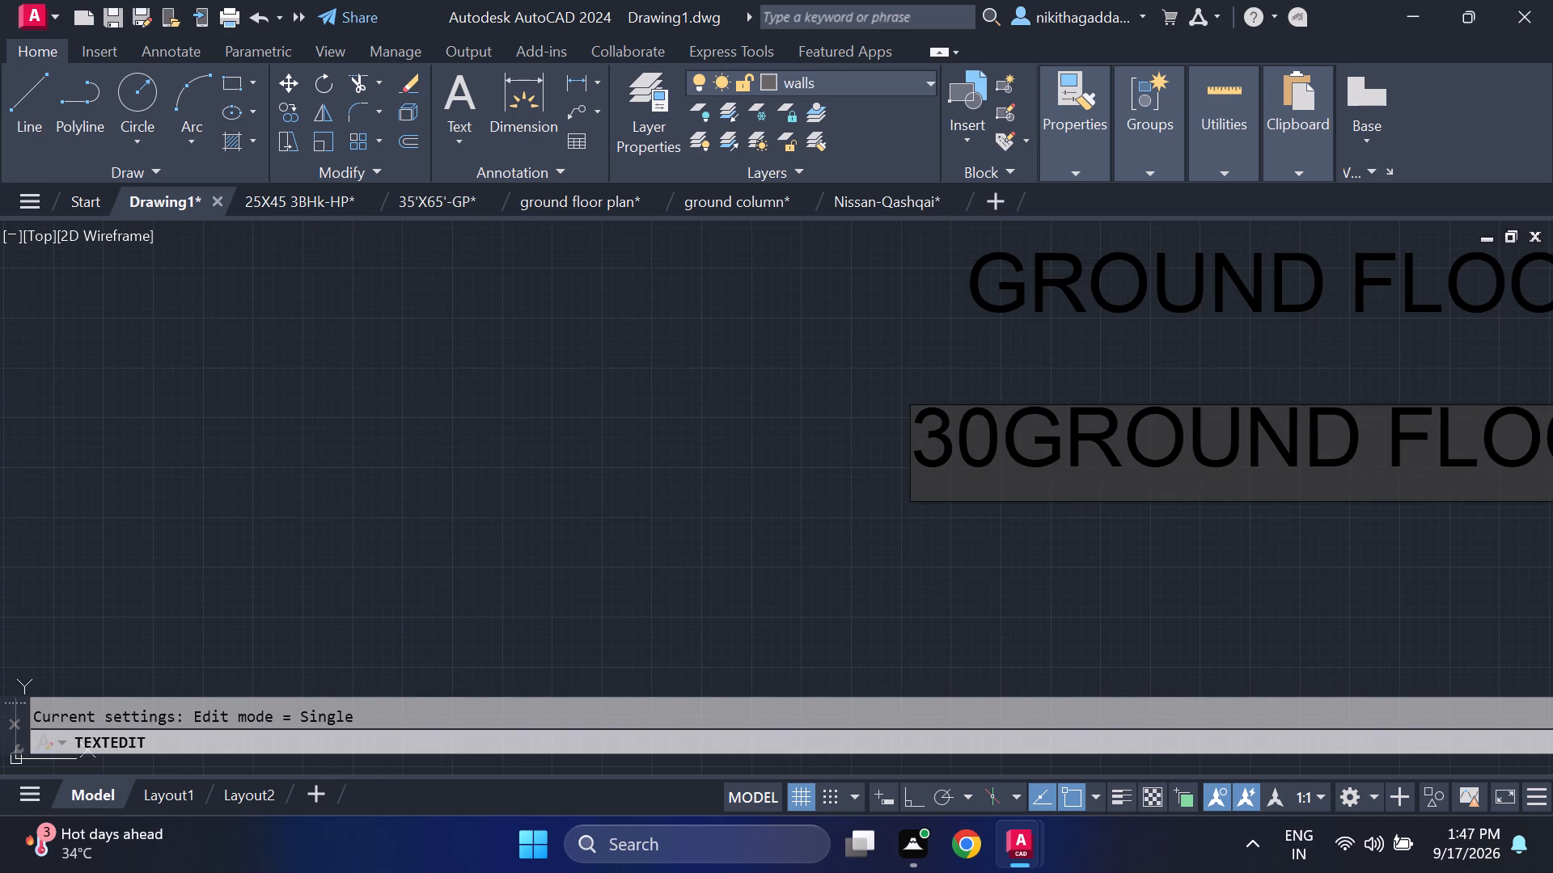
{"action": "type", "text": "X45"}
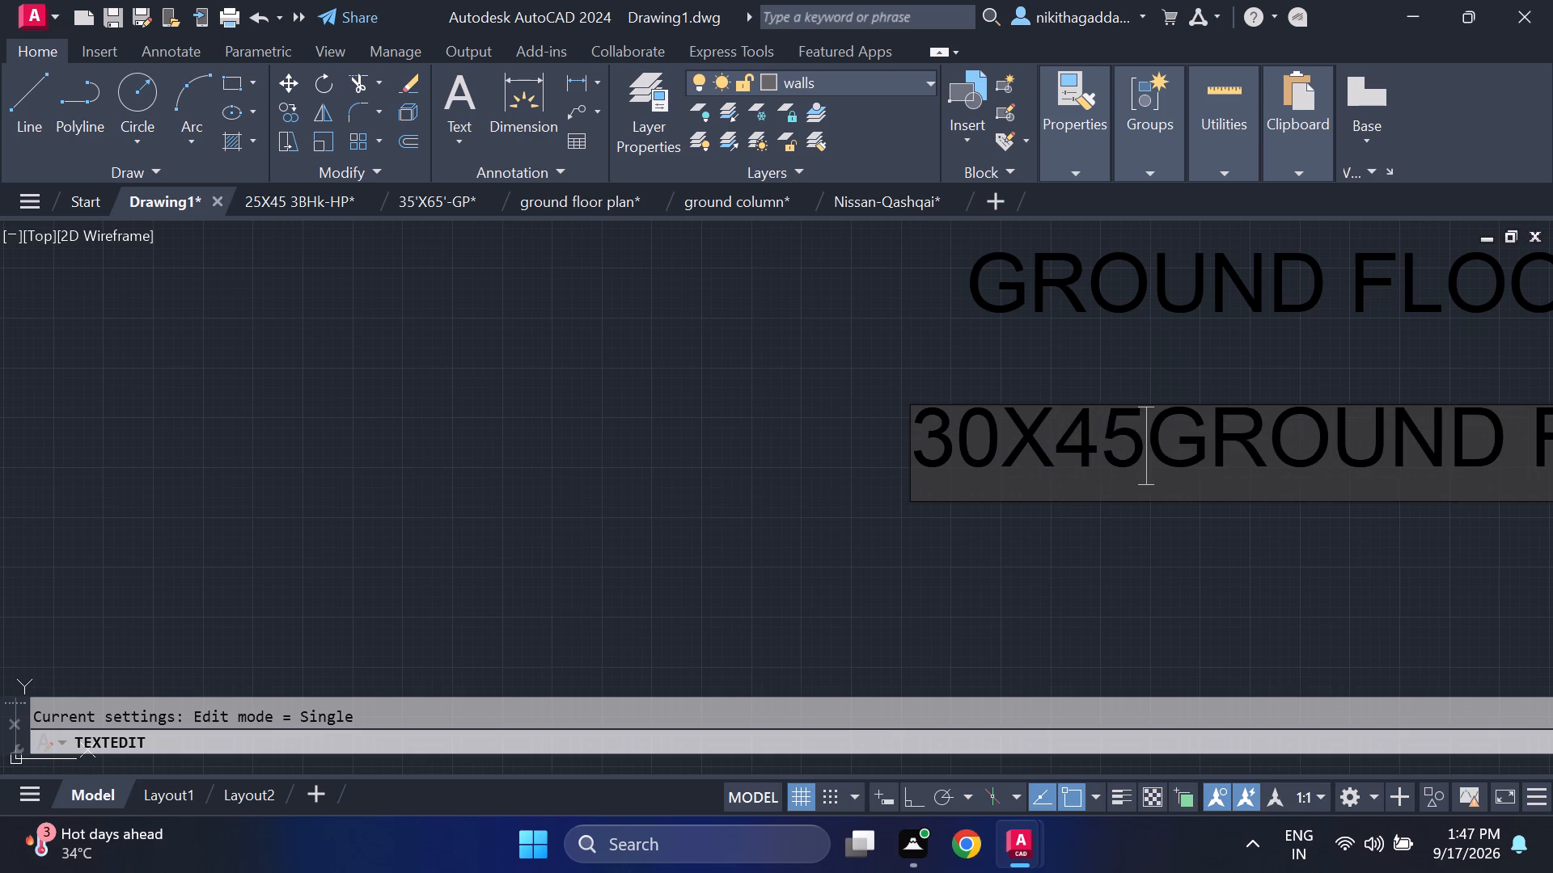
{"action": "key", "text": "space"}
{"action": "type", "text": "SOUT"}
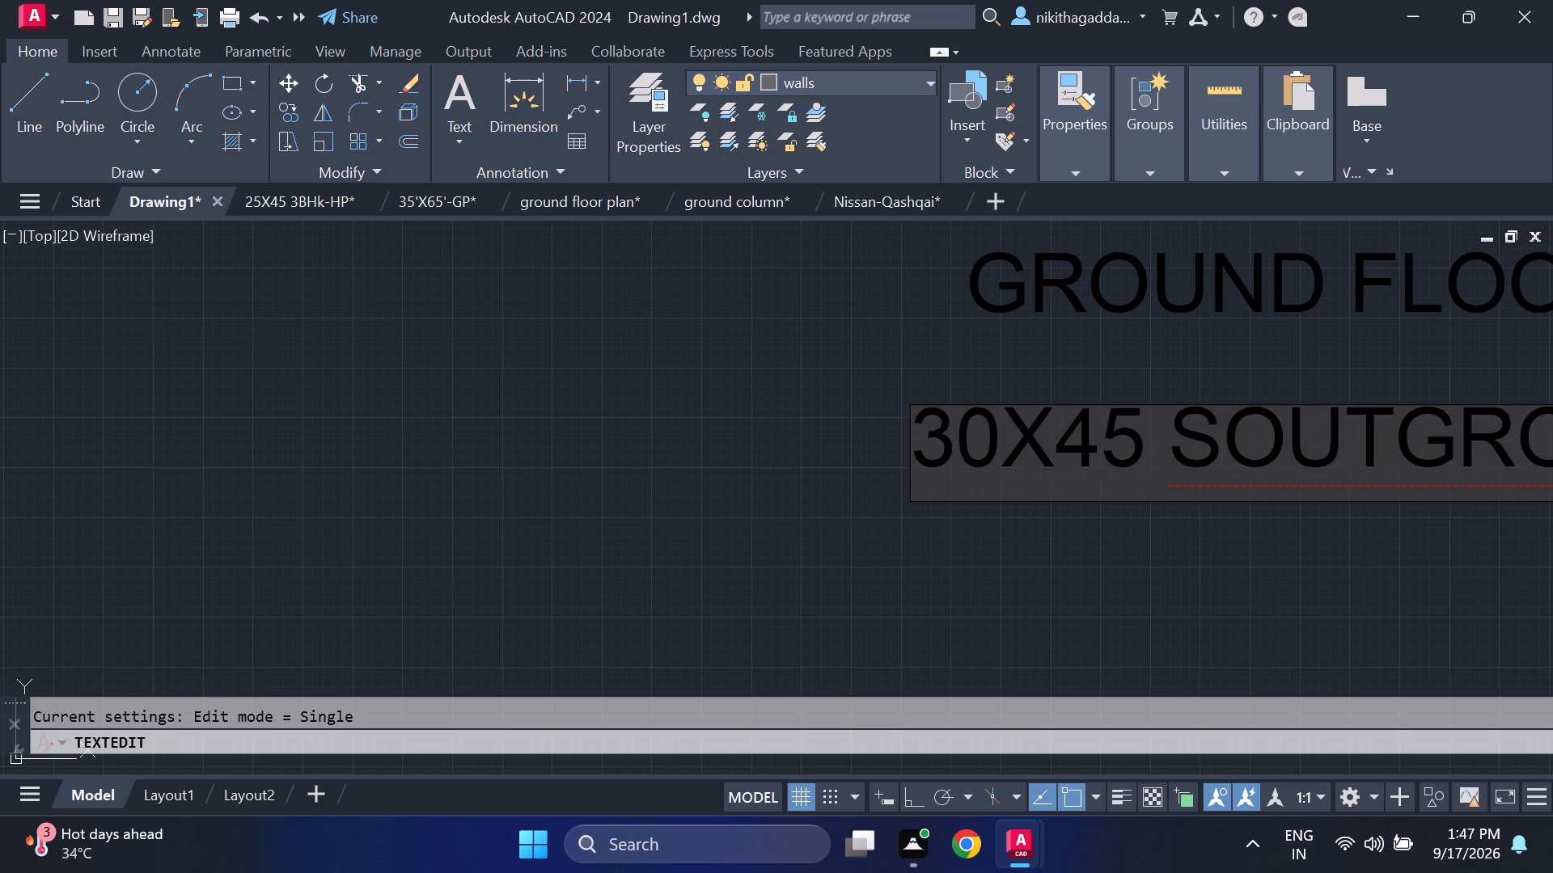
{"action": "type", "text": "H FACE"}
{"action": "key", "text": "space"}
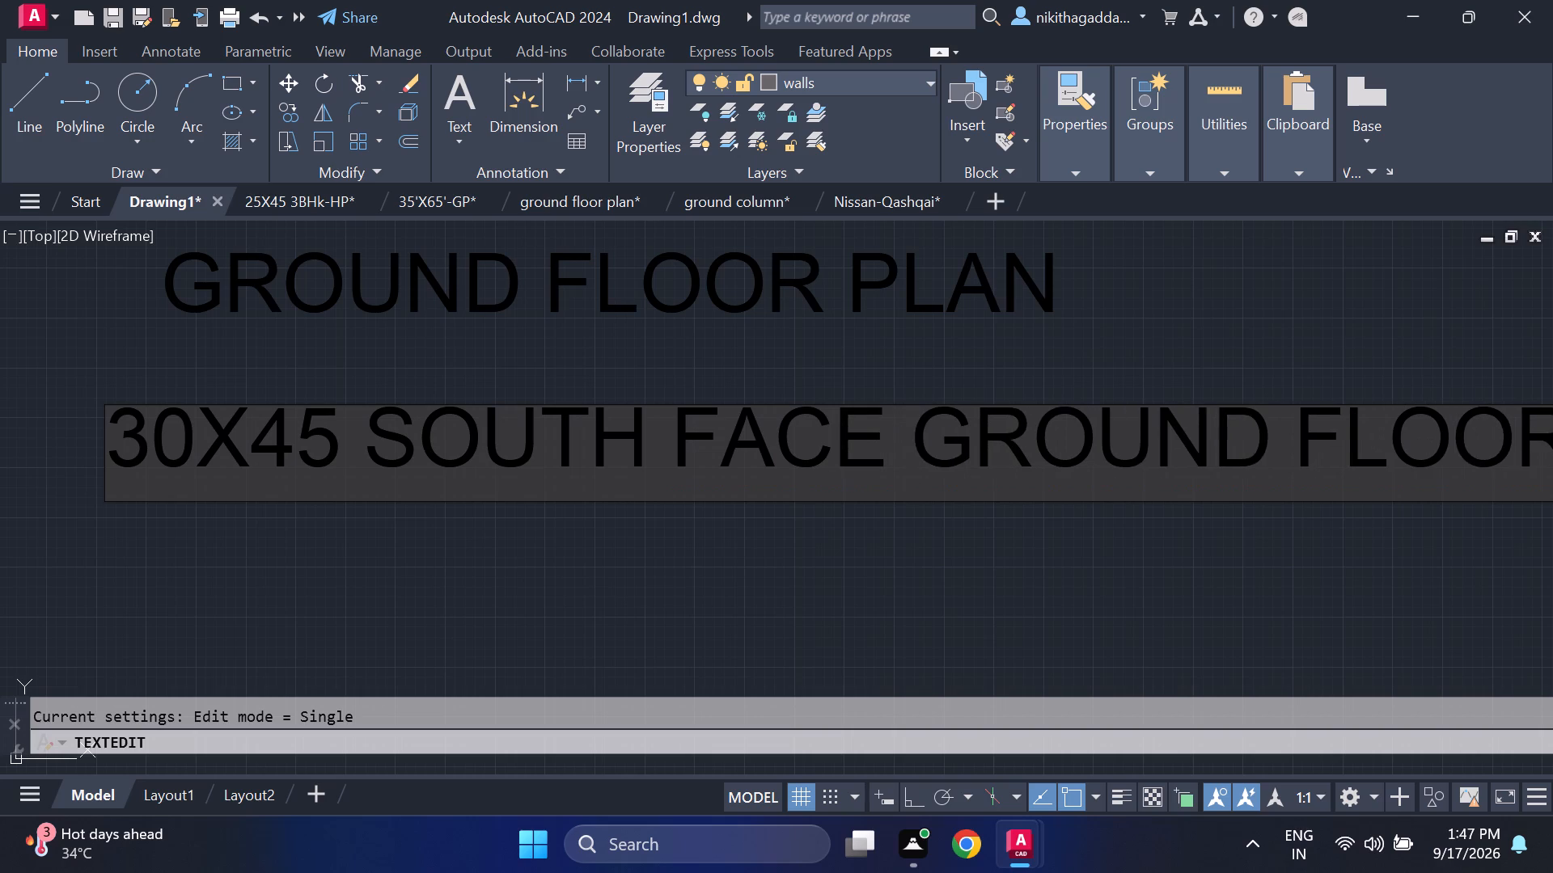
{"action": "type", "text": "HOUSE PLAN"}
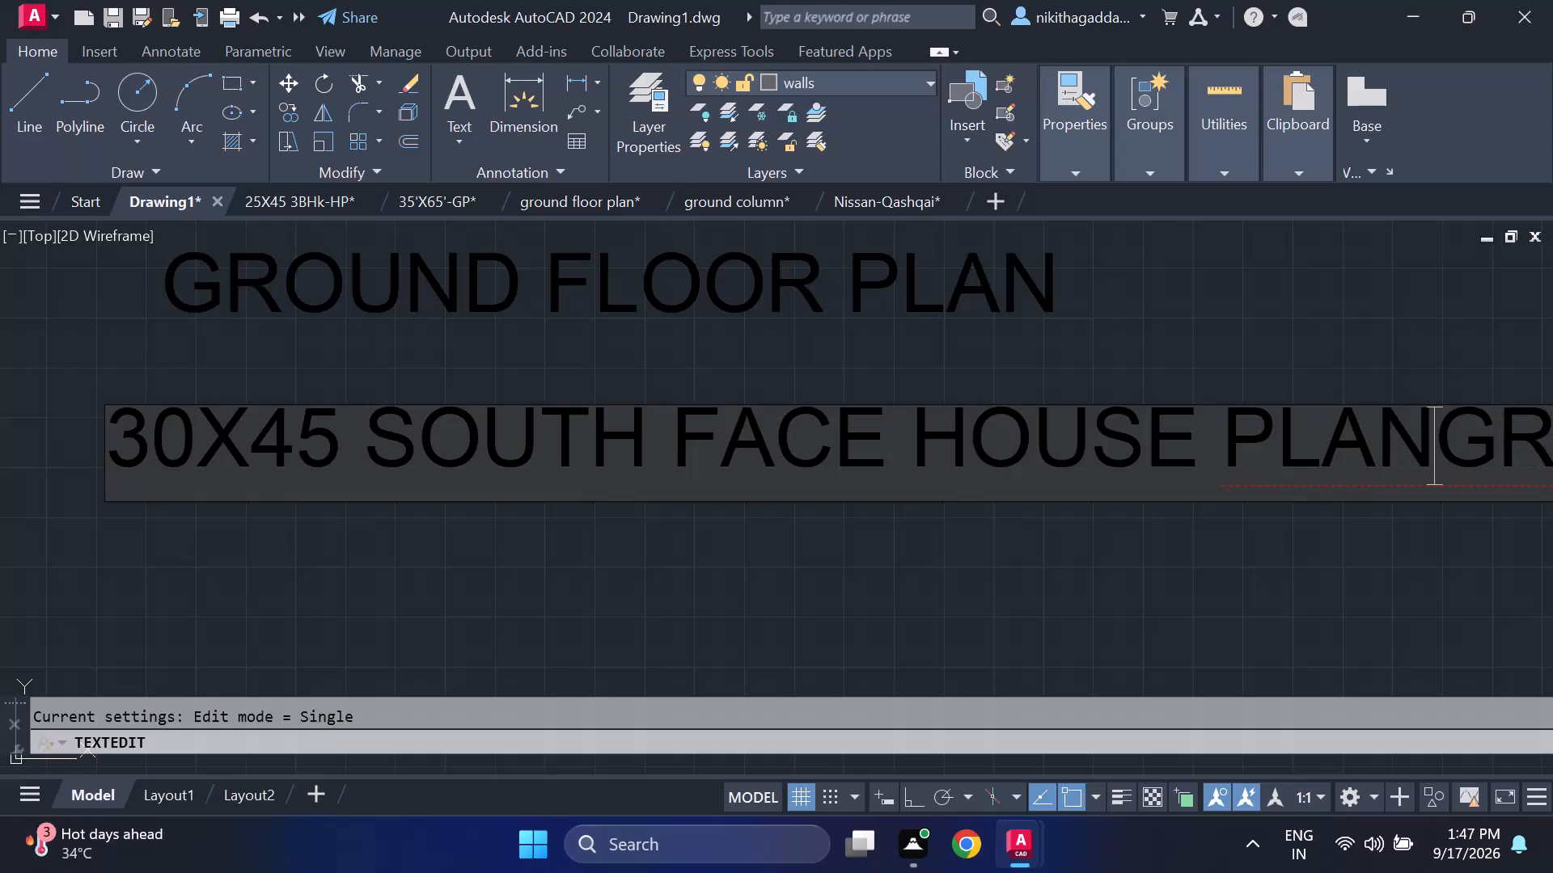
{"action": "key", "text": "space"}
{"action": "type", "text": "3BHK"}
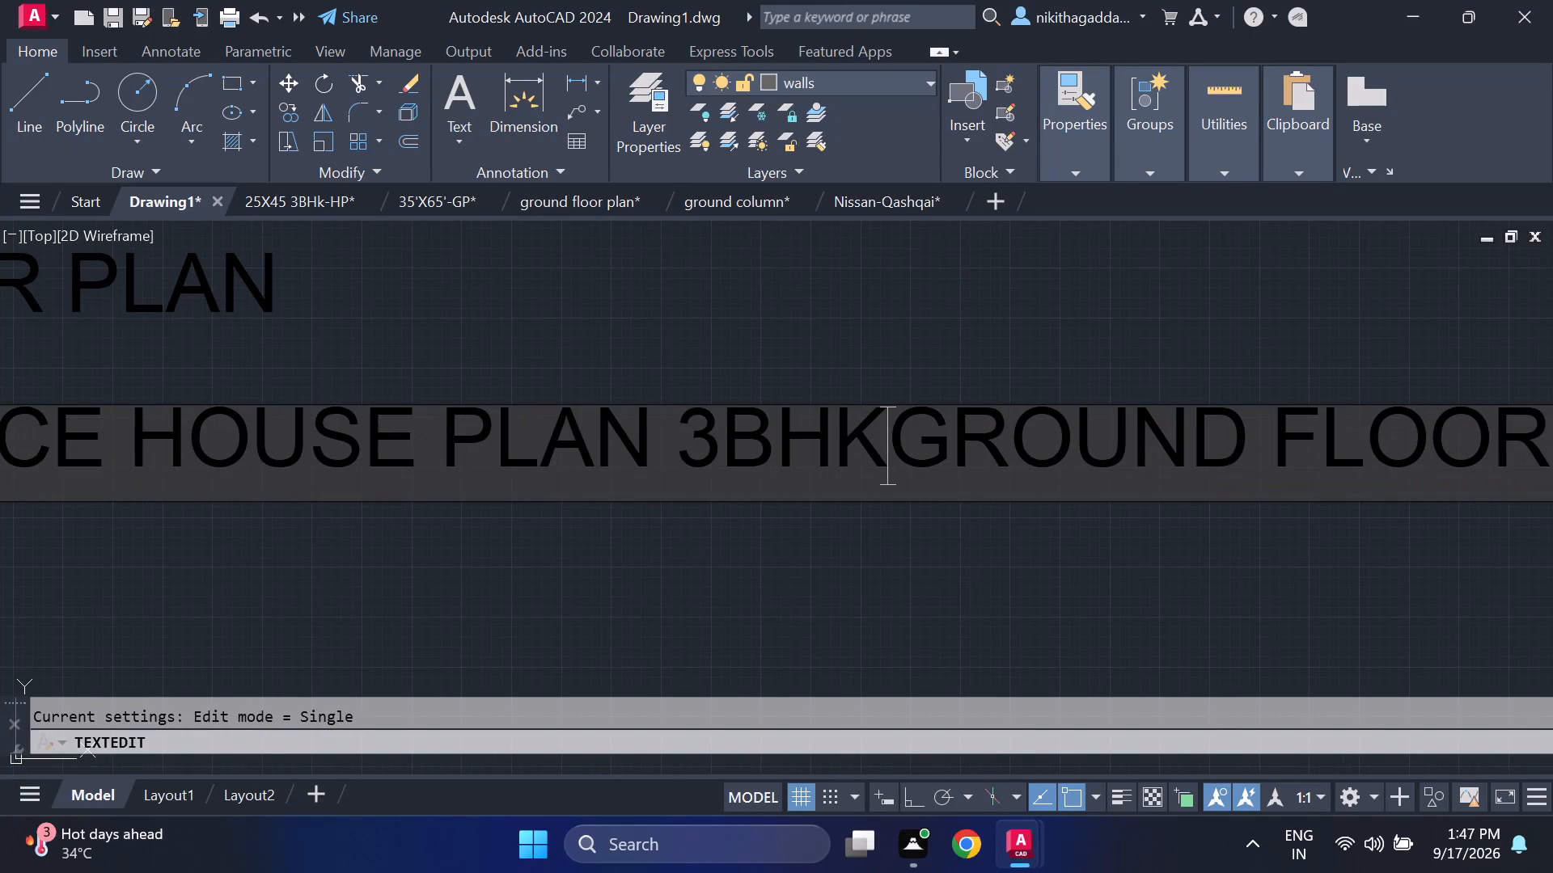
{"action": "middle_click_drag", "start_coordinate": [1417, 432], "coordinate": [793, 496]}
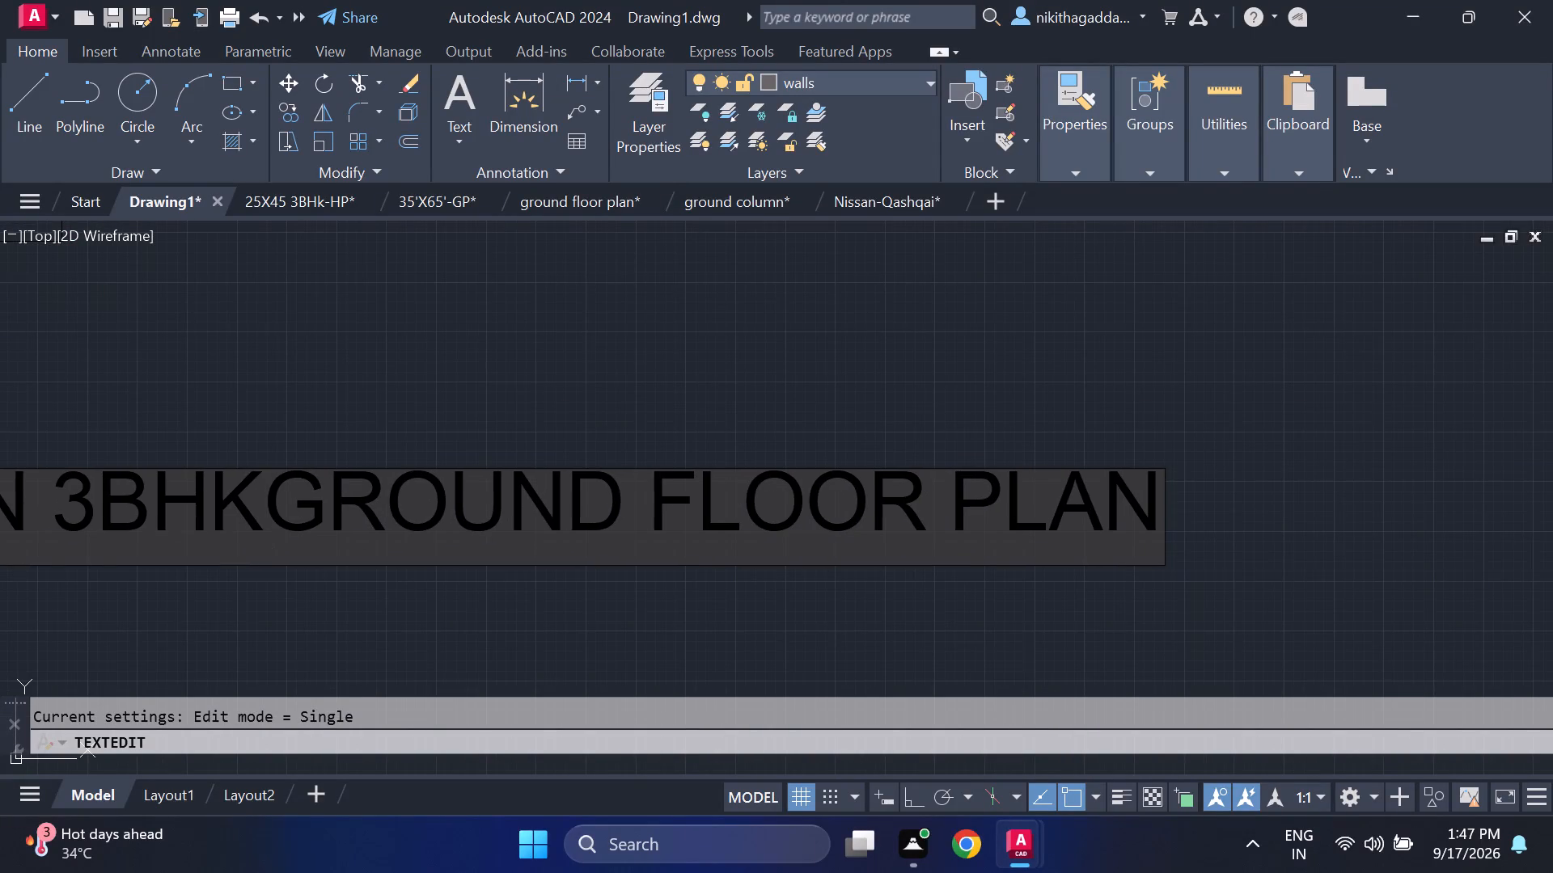
{"action": "left_click", "coordinate": [1160, 508]}
{"action": "key", "text": "BackSpace"}
{"action": "key", "text": "BackSpace"}
{"action": "key", "text": "BackSpace"}
{"action": "key", "text": "BackSpace"}
{"action": "key", "text": "BackSpace"}
{"action": "key", "text": "BackSpace"}
{"action": "key", "text": "BackSpace"}
{"action": "key", "text": "BackSpace"}
{"action": "key", "text": "BackSpace"}
{"action": "key", "text": "BackSpace"}
{"action": "key", "text": "BackSpace"}
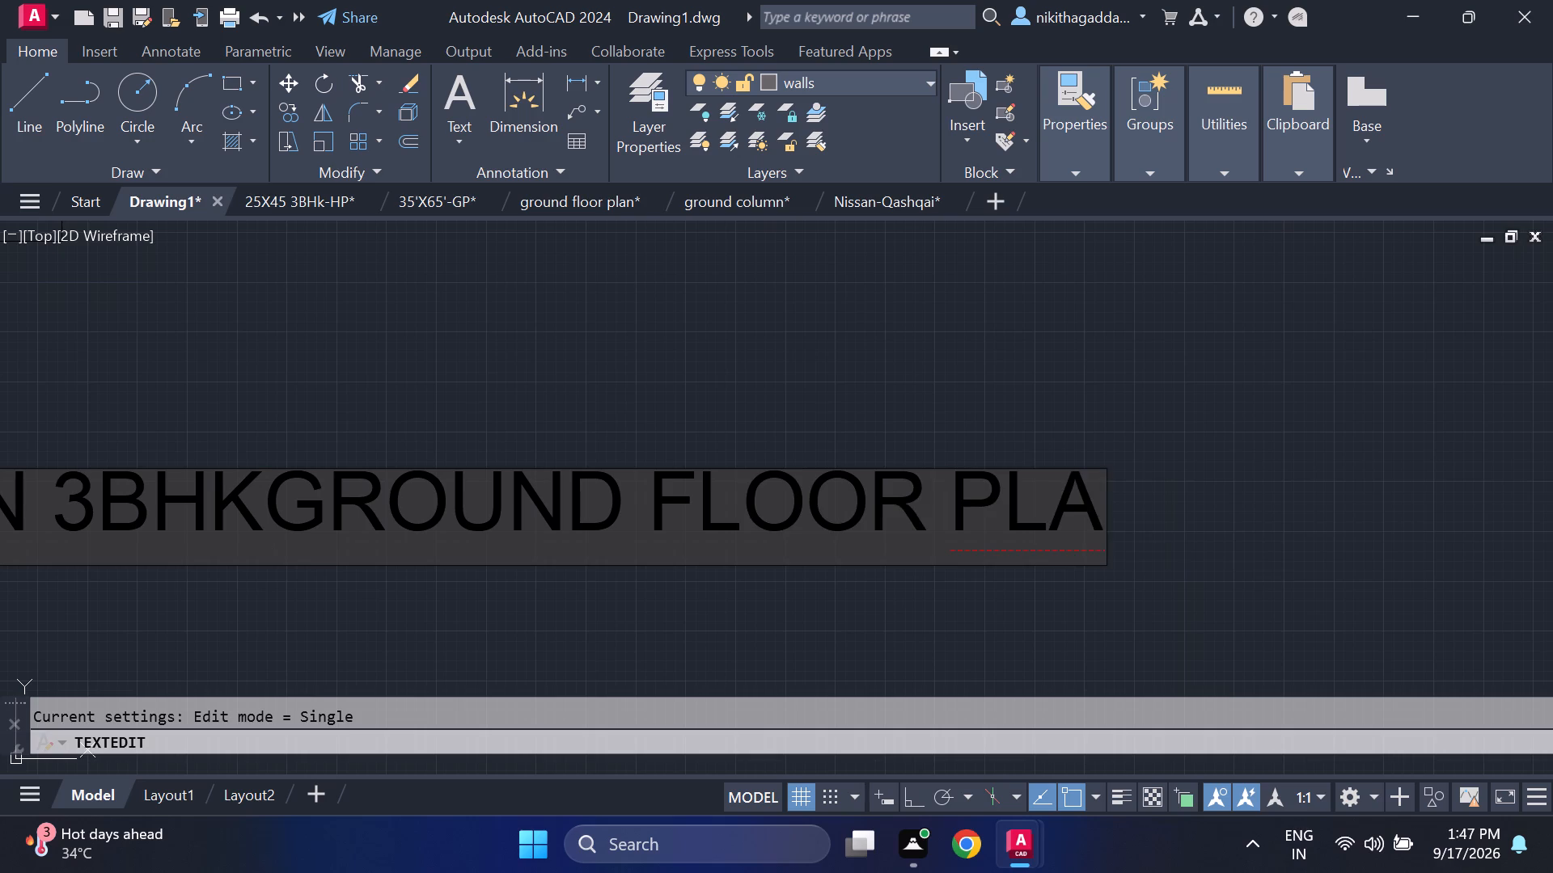
{"action": "key", "text": "BackSpace"}
{"action": "key", "text": "BackSpace"}
{"action": "key", "text": "BackSpace"}
{"action": "key", "text": "BackSpace"}
{"action": "key", "text": "BackSpace"}
{"action": "key", "text": "BackSpace"}
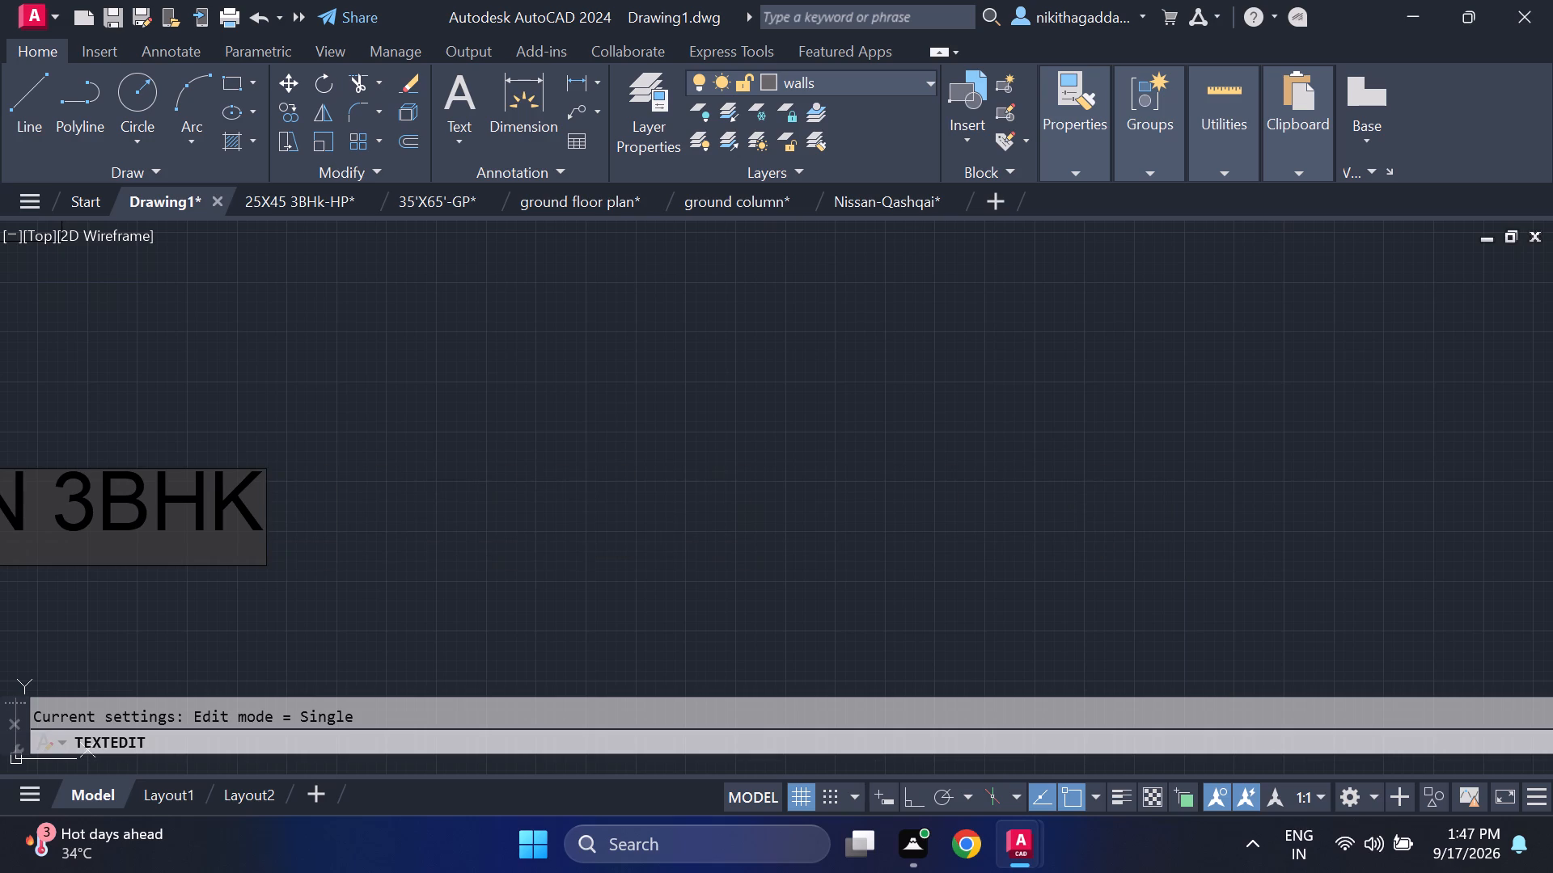
{"action": "key", "text": "Return"}
Make furniture the current layer.
{"action": "scroll", "coordinate": [1052, 489], "scroll_direction": "down", "scroll_amount": 4}
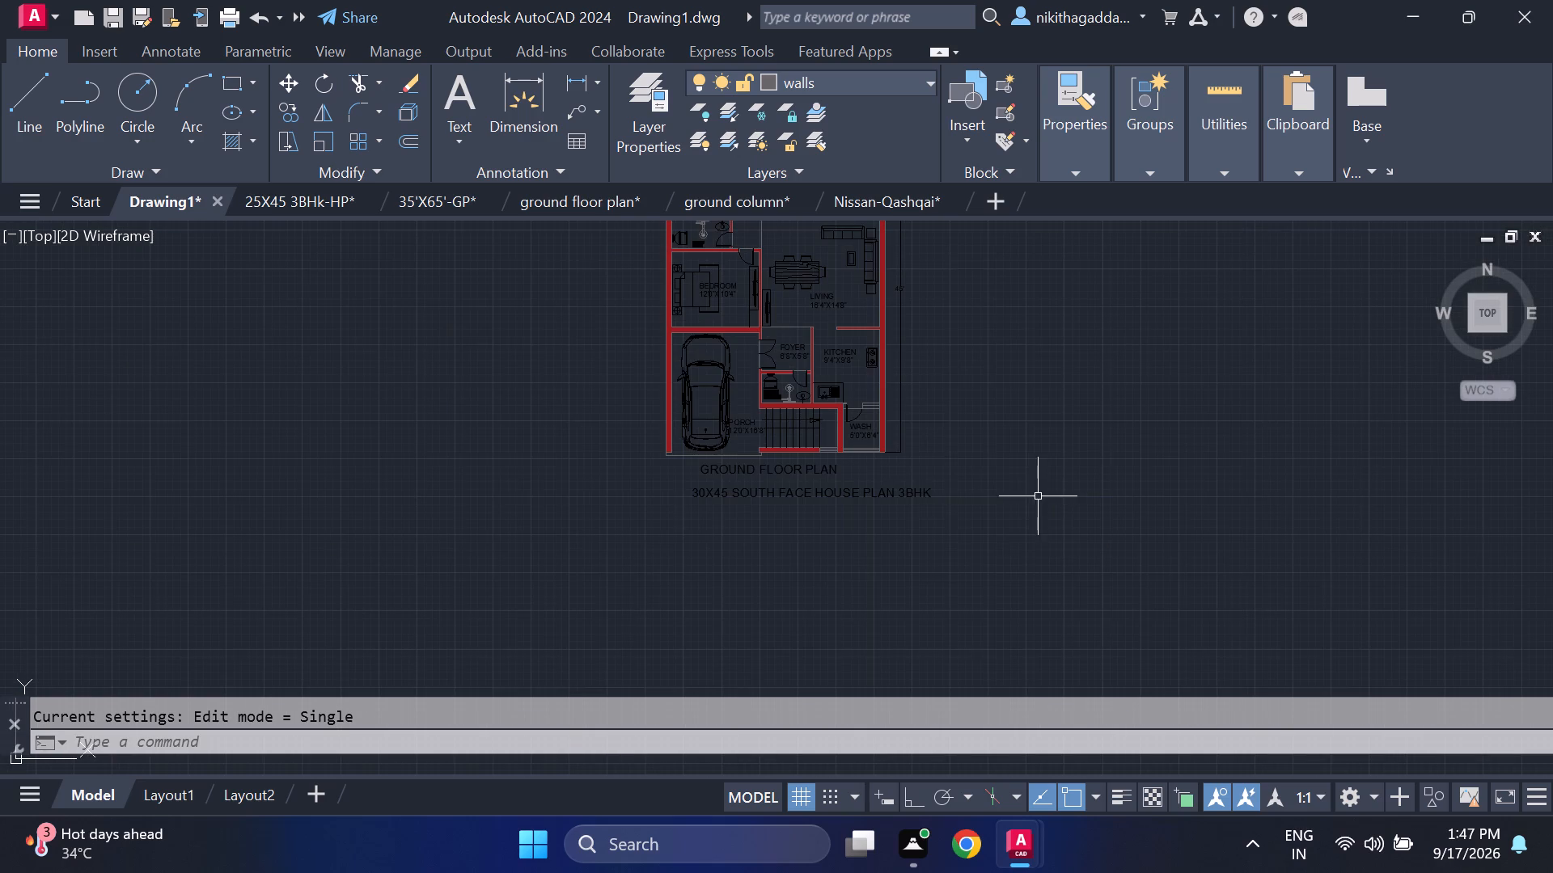
{"action": "middle_click_drag", "start_coordinate": [1035, 401], "coordinate": [1073, 620]}
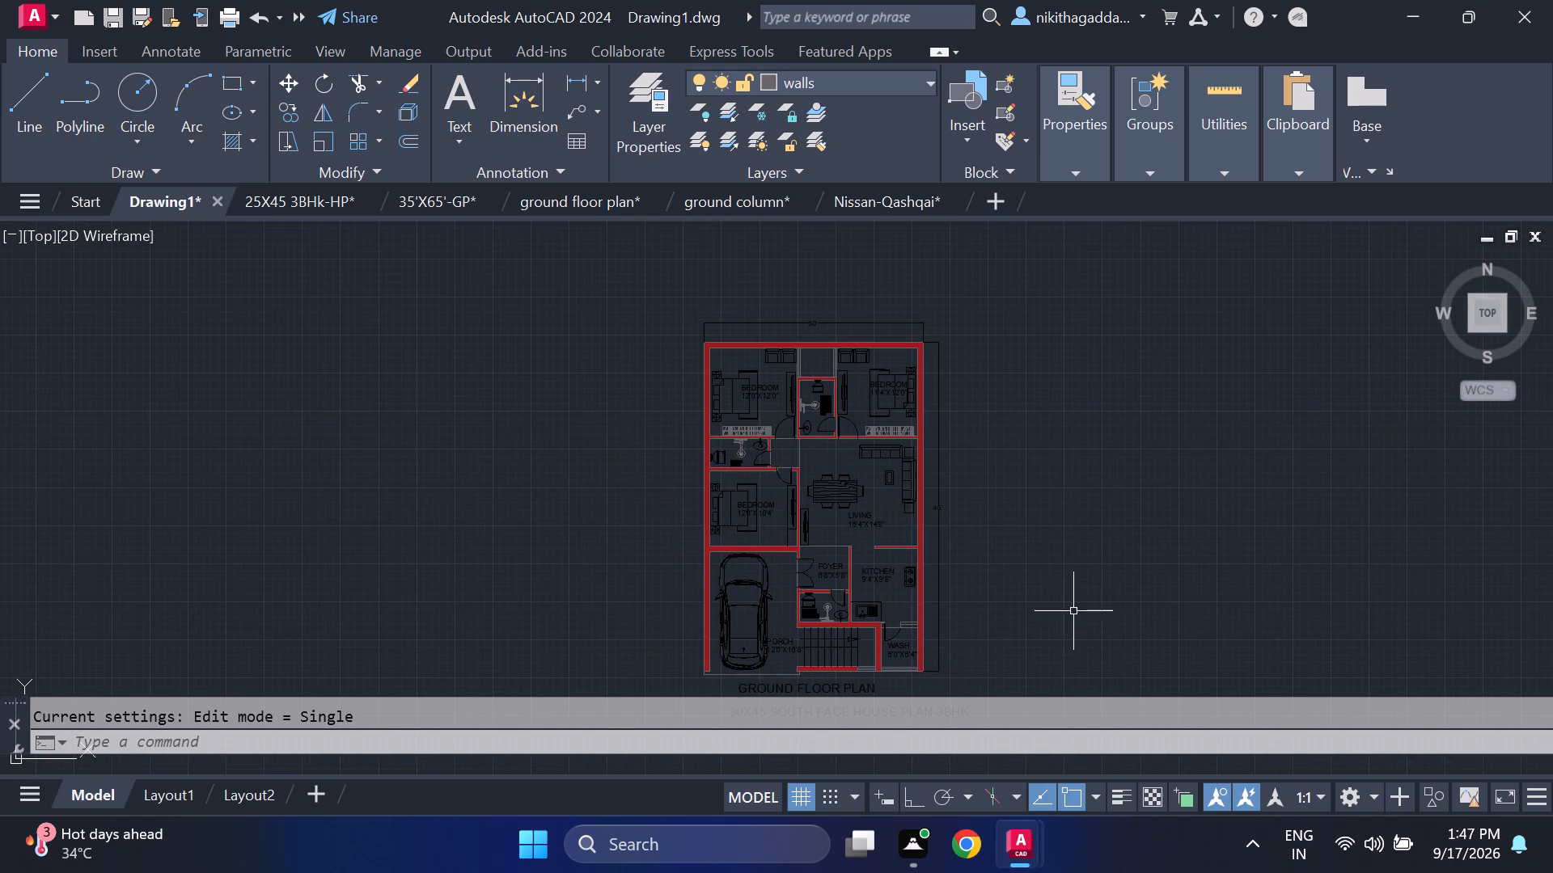
{"action": "left_click", "coordinate": [920, 56]}
{"action": "left_click", "coordinate": [920, 75]}
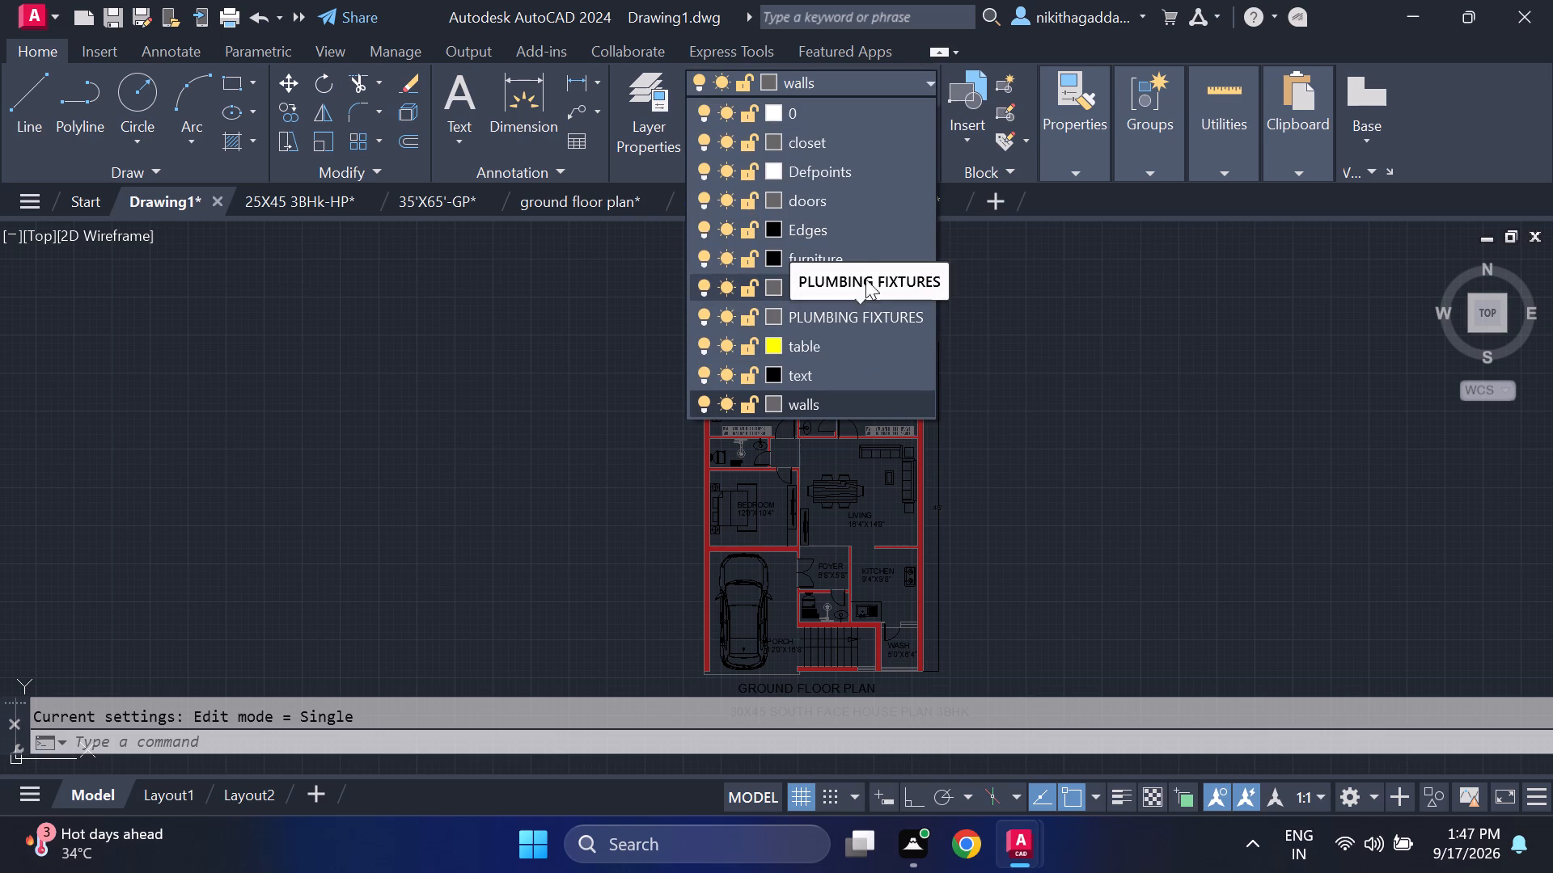
{"action": "left_click", "coordinate": [865, 256]}
Draw the stove-side counter edge in the kitchen as a straight vertical line from the wash-side window to the kitchen–living partition wall.
{"action": "middle_click_drag", "start_coordinate": [994, 574], "coordinate": [1003, 519]}
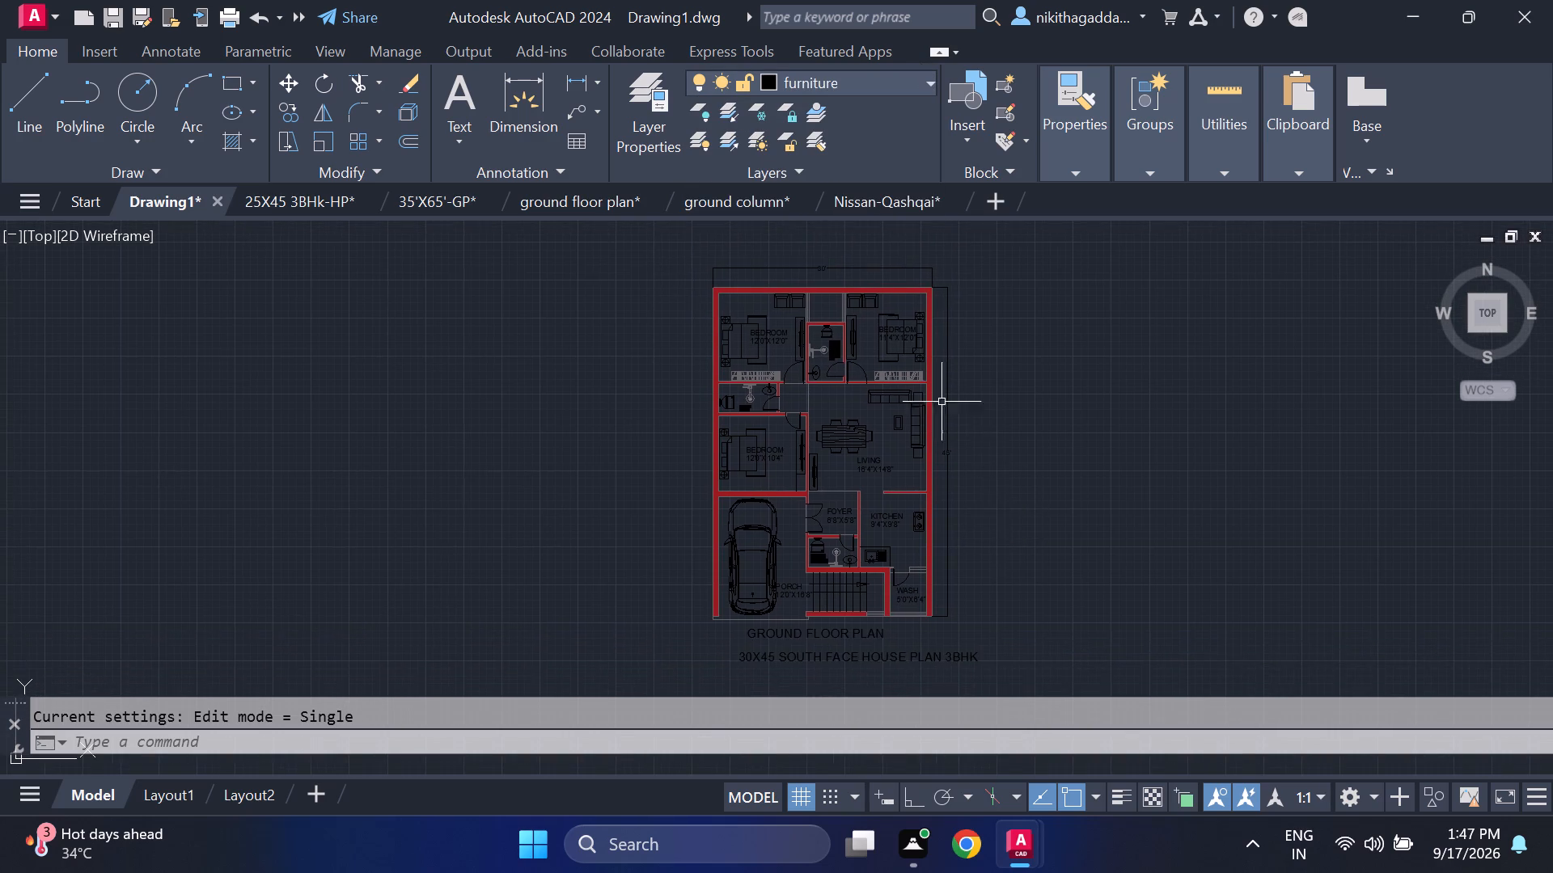
{"action": "scroll", "coordinate": [882, 365], "scroll_direction": "up", "scroll_amount": 1}
{"action": "middle_click_drag", "start_coordinate": [1160, 554], "coordinate": [1160, 486]}
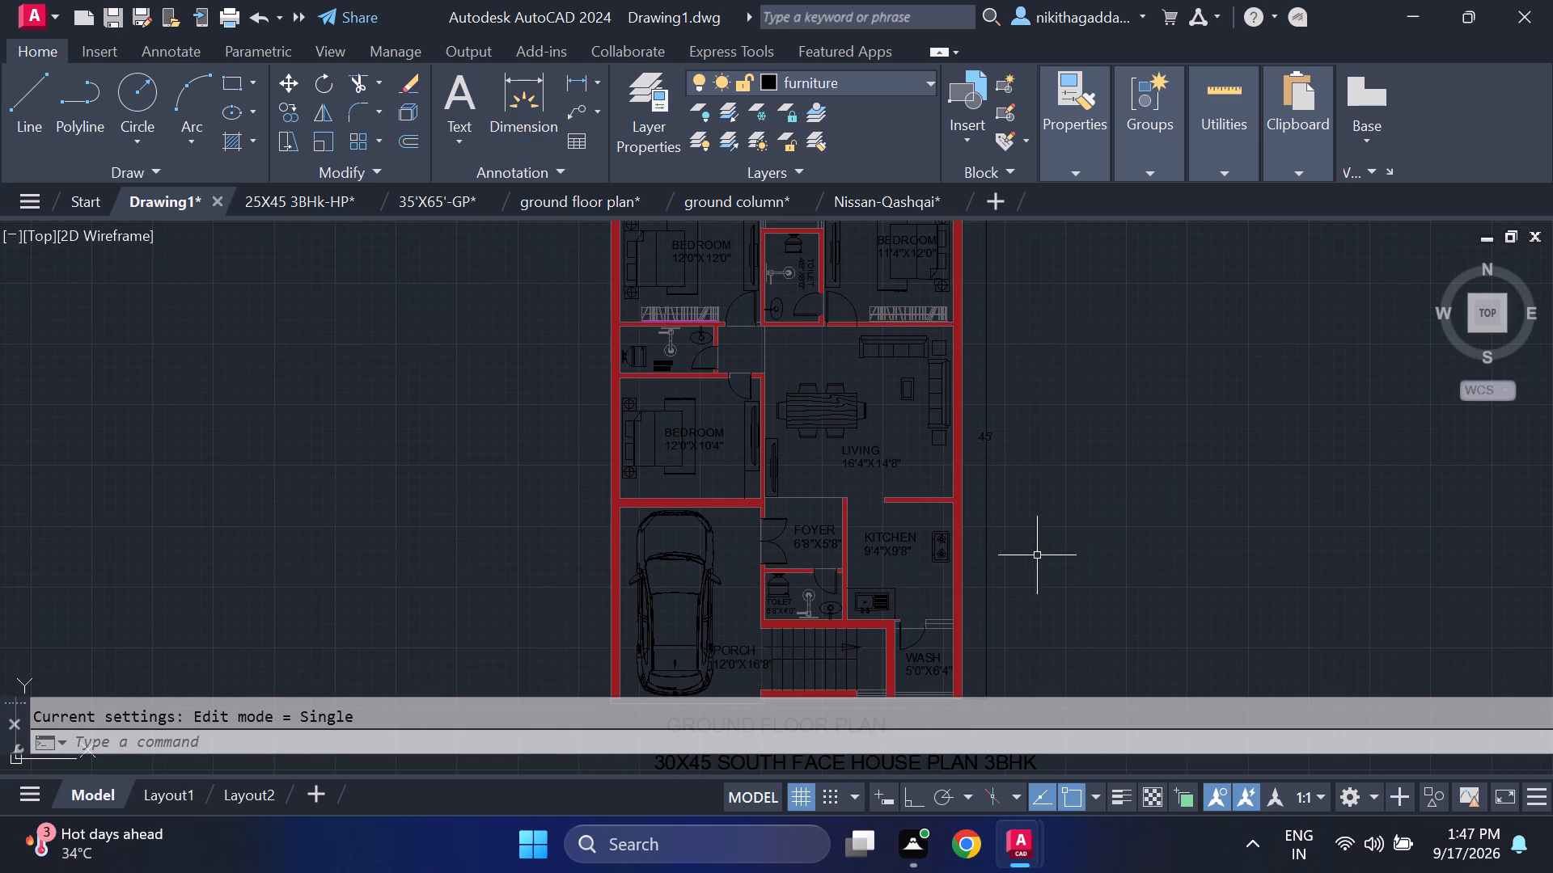
{"action": "scroll", "coordinate": [650, 337], "scroll_direction": "up", "scroll_amount": 3}
{"action": "middle_click_drag", "start_coordinate": [1230, 429], "coordinate": [742, 532]}
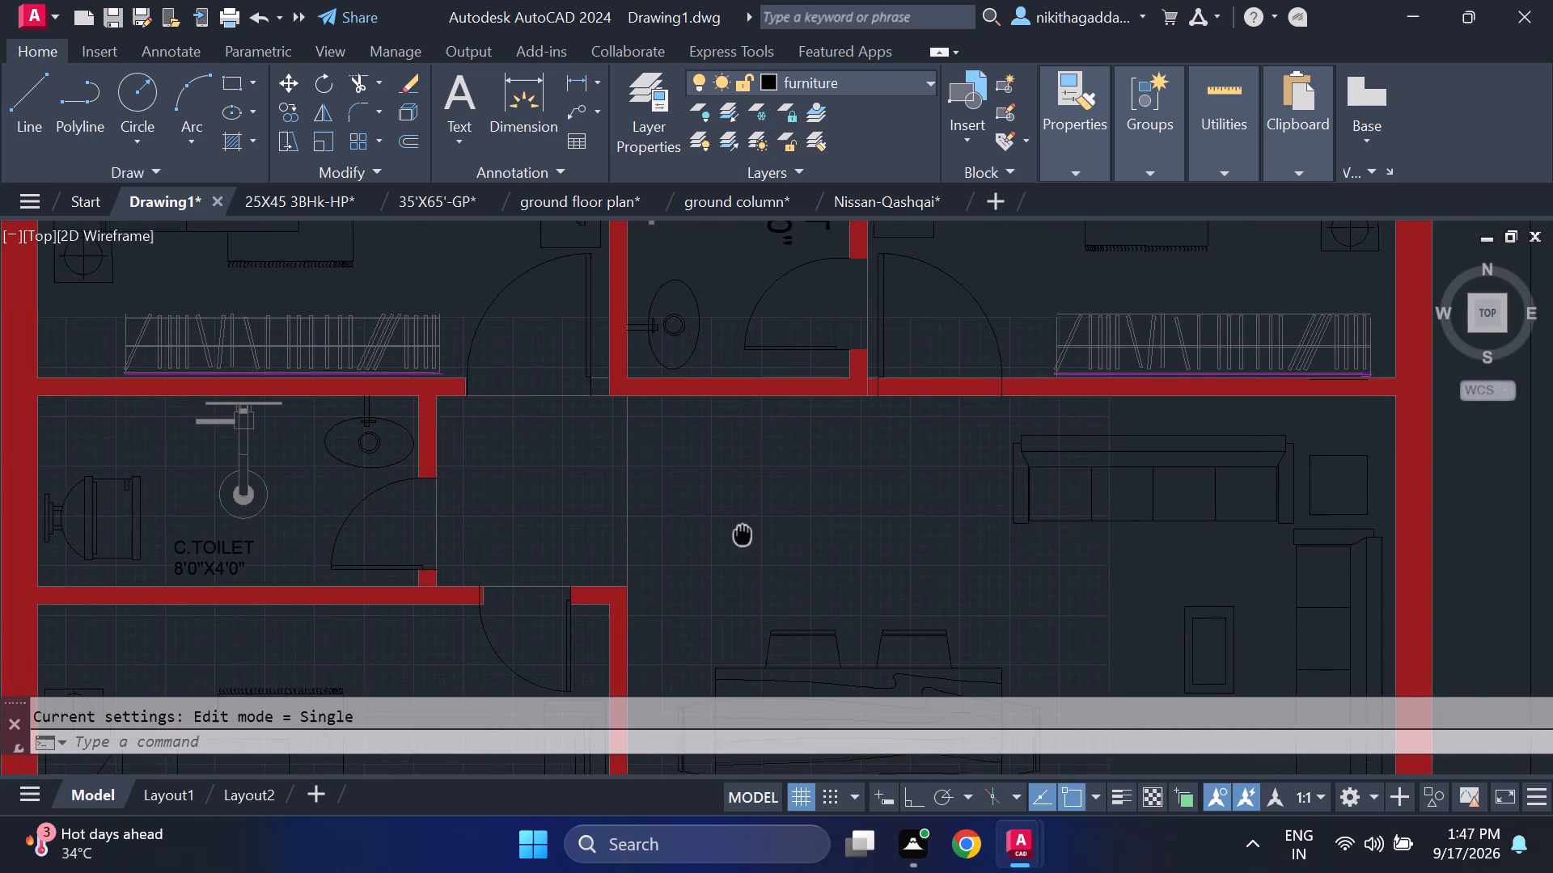
{"action": "middle_click_drag", "start_coordinate": [742, 532], "coordinate": [696, 392]}
{"action": "scroll", "coordinate": [851, 527], "scroll_direction": "down", "scroll_amount": 2}
{"action": "middle_click_drag", "start_coordinate": [954, 602], "coordinate": [930, 506]}
{"action": "middle_click_drag", "start_coordinate": [976, 581], "coordinate": [964, 538]}
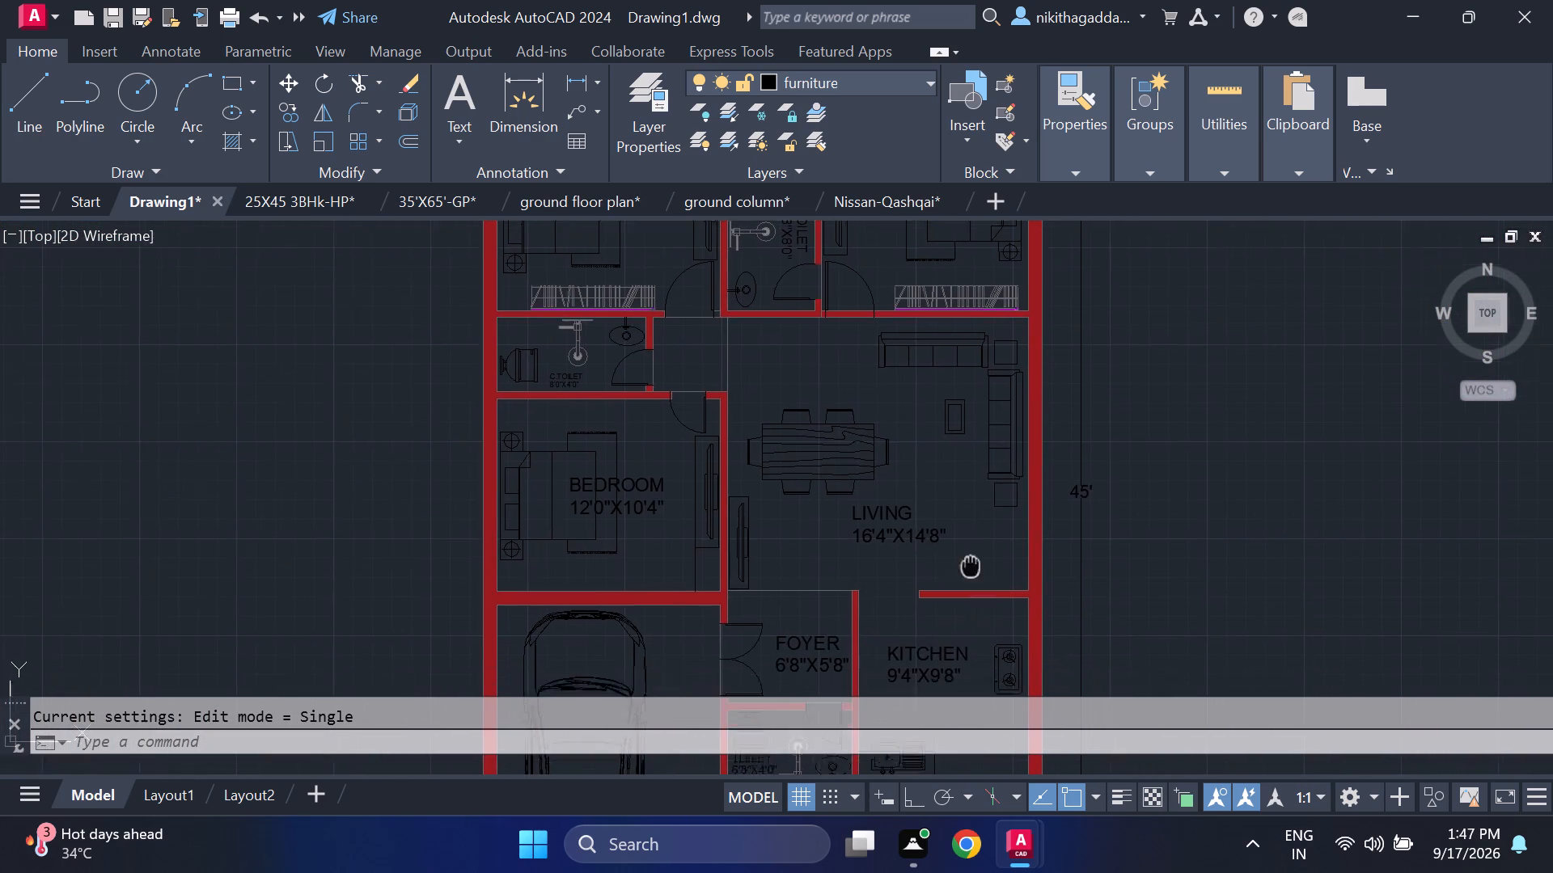
{"action": "middle_click_drag", "start_coordinate": [964, 538], "coordinate": [942, 389]}
{"action": "key", "text": "l"}
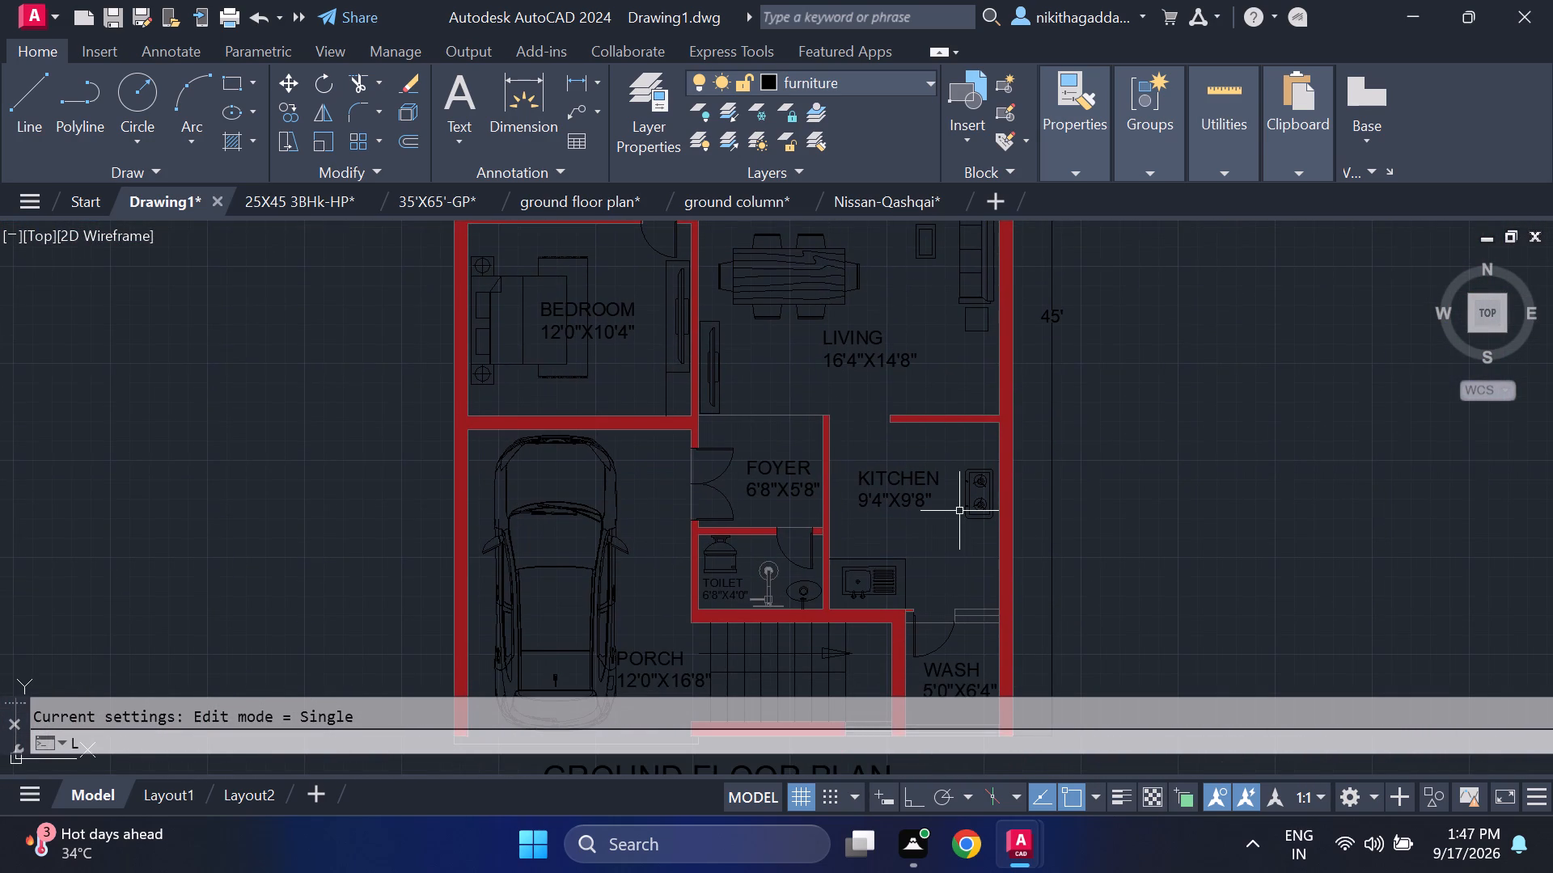
{"action": "key", "text": "Return"}
{"action": "scroll", "coordinate": [944, 524], "scroll_direction": "up", "scroll_amount": 2}
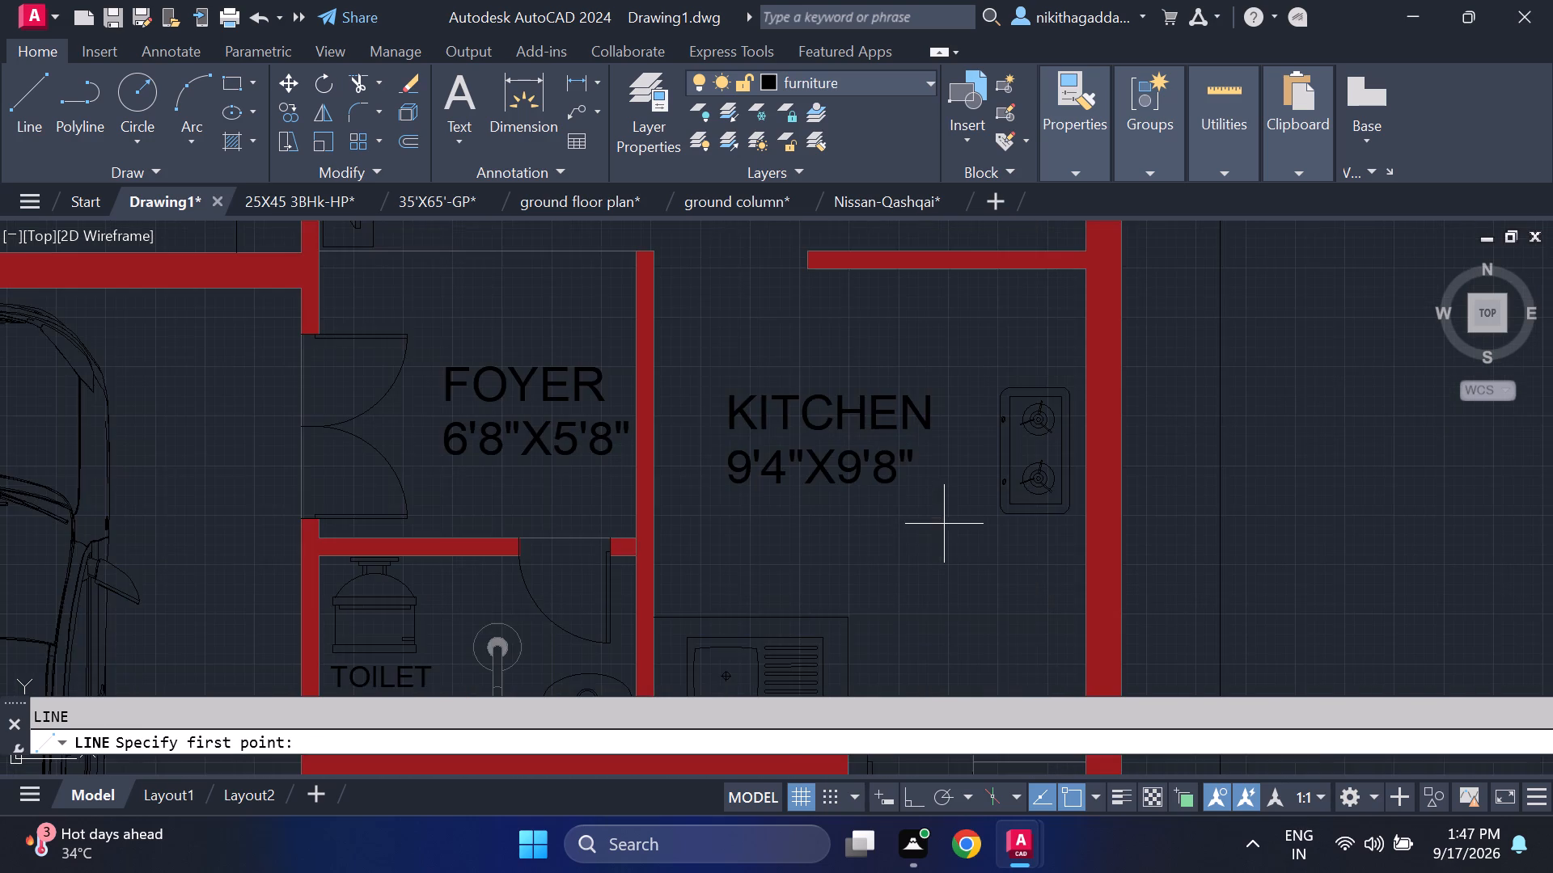
{"action": "middle_click_drag", "start_coordinate": [937, 606], "coordinate": [890, 326]}
{"action": "scroll", "coordinate": [922, 494], "scroll_direction": "up", "scroll_amount": 1}
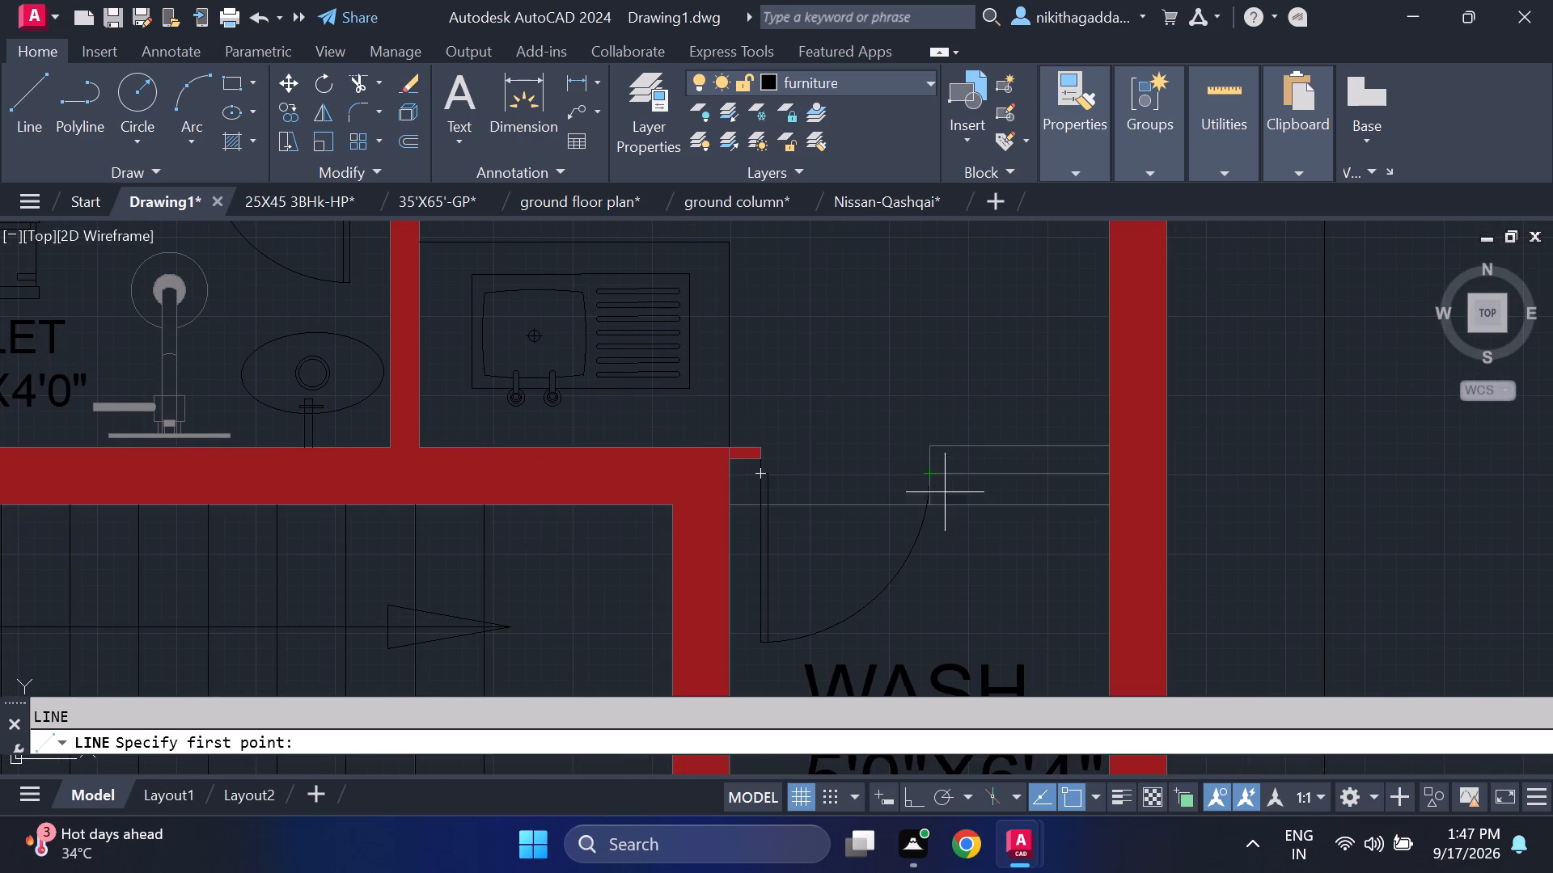
{"action": "left_click_drag", "start_coordinate": [945, 479], "coordinate": [945, 470]}
{"action": "middle_click_drag", "start_coordinate": [942, 243], "coordinate": [951, 396]}
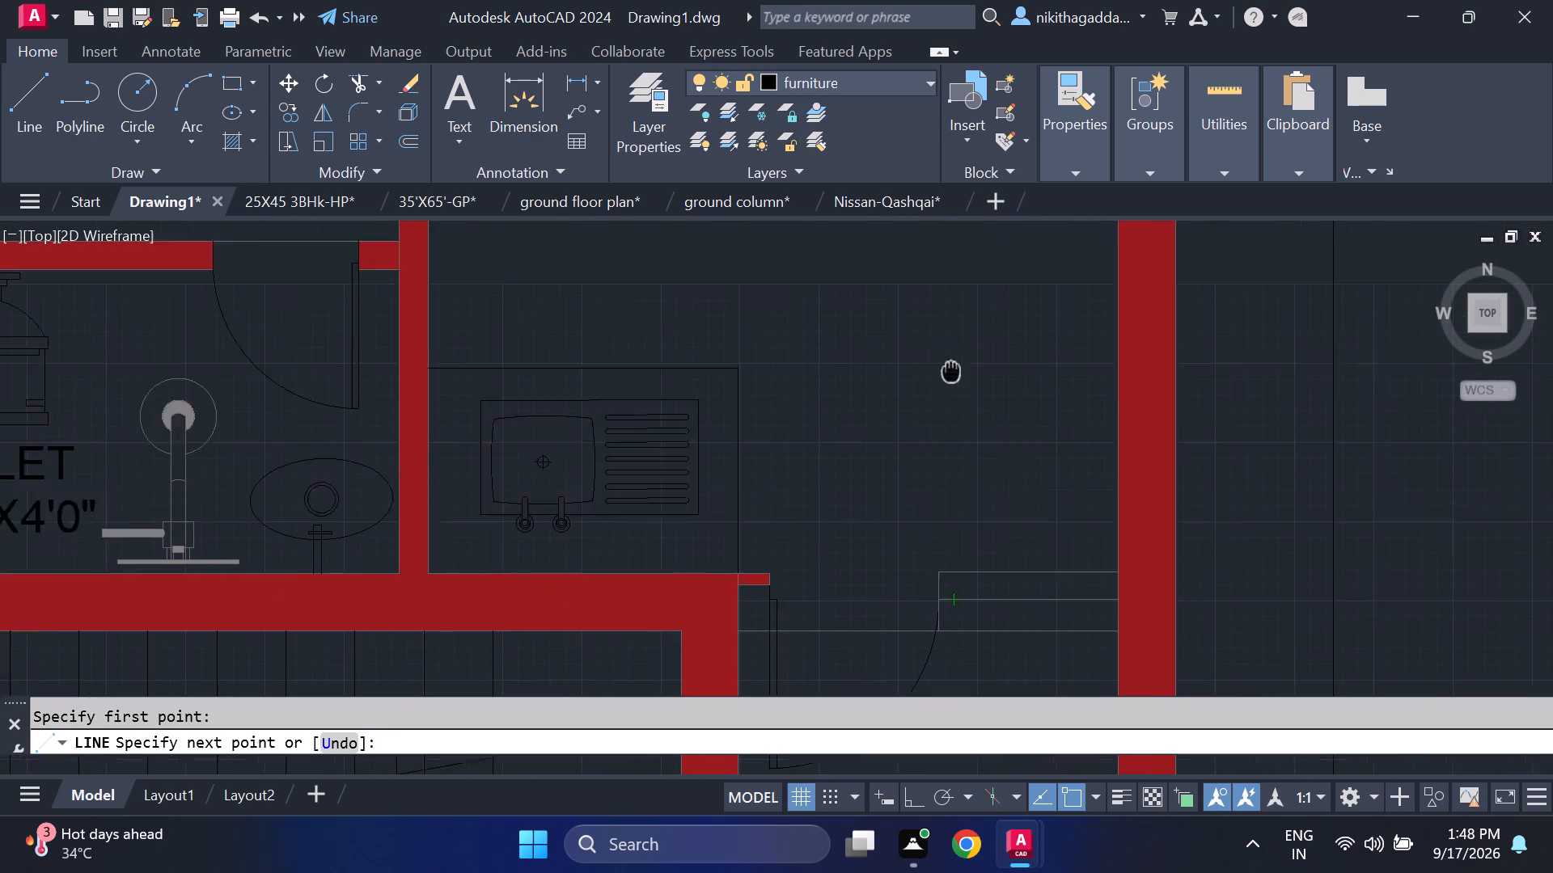
{"action": "middle_click_drag", "start_coordinate": [951, 396], "coordinate": [954, 527]}
{"action": "scroll", "coordinate": [945, 265], "scroll_direction": "down", "scroll_amount": 2}
{"action": "middle_click_drag", "start_coordinate": [945, 265], "coordinate": [946, 456]}
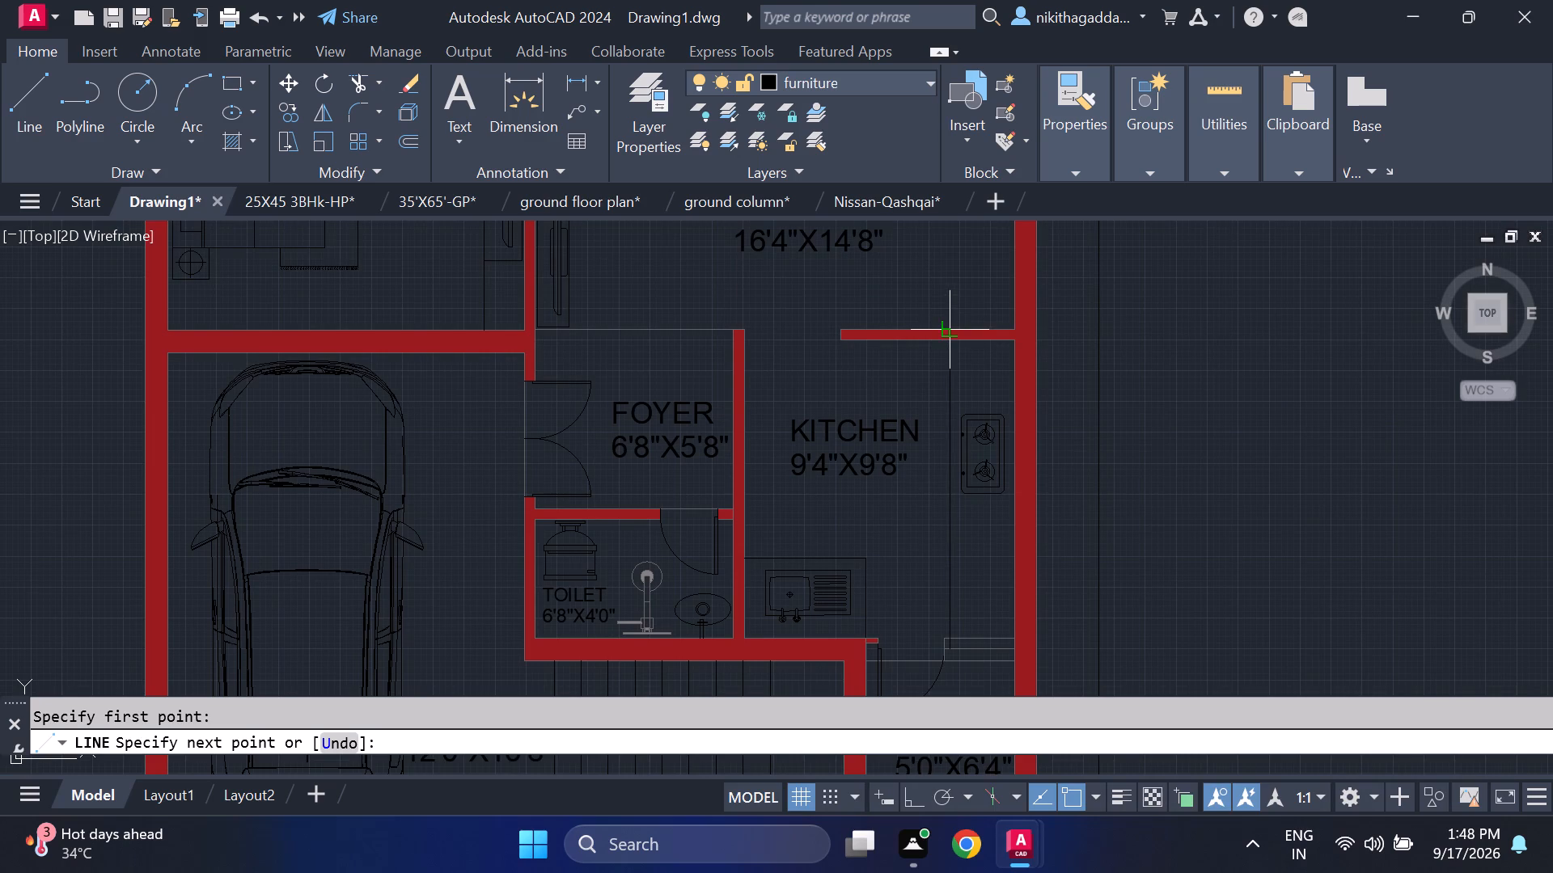
{"action": "scroll", "coordinate": [947, 349], "scroll_direction": "up", "scroll_amount": 3}
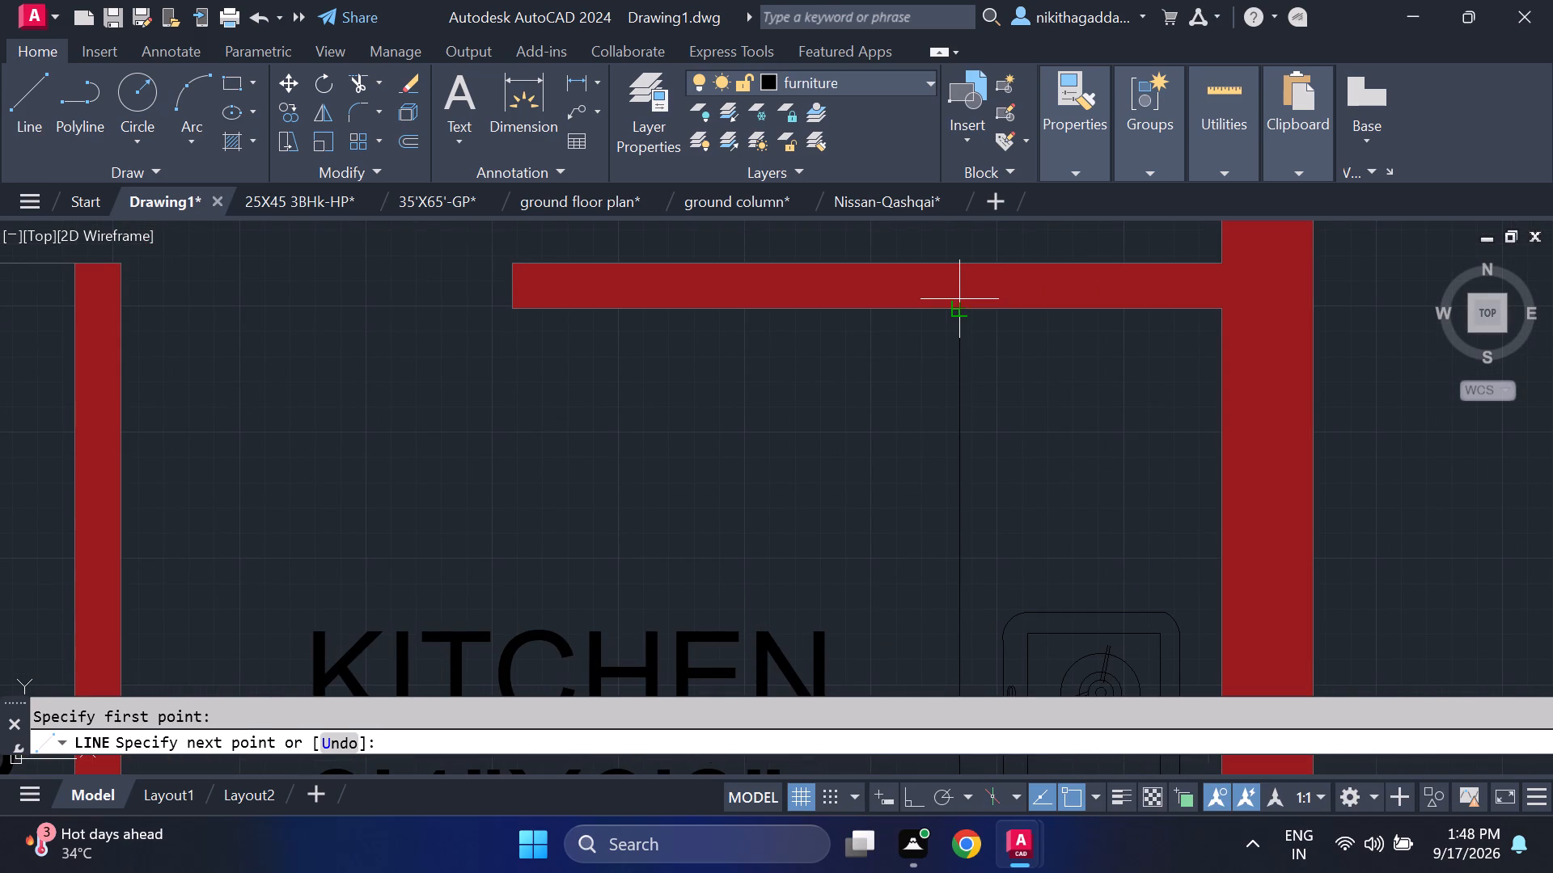
{"action": "key", "text": "F8"}
{"action": "left_click", "coordinate": [954, 302]}
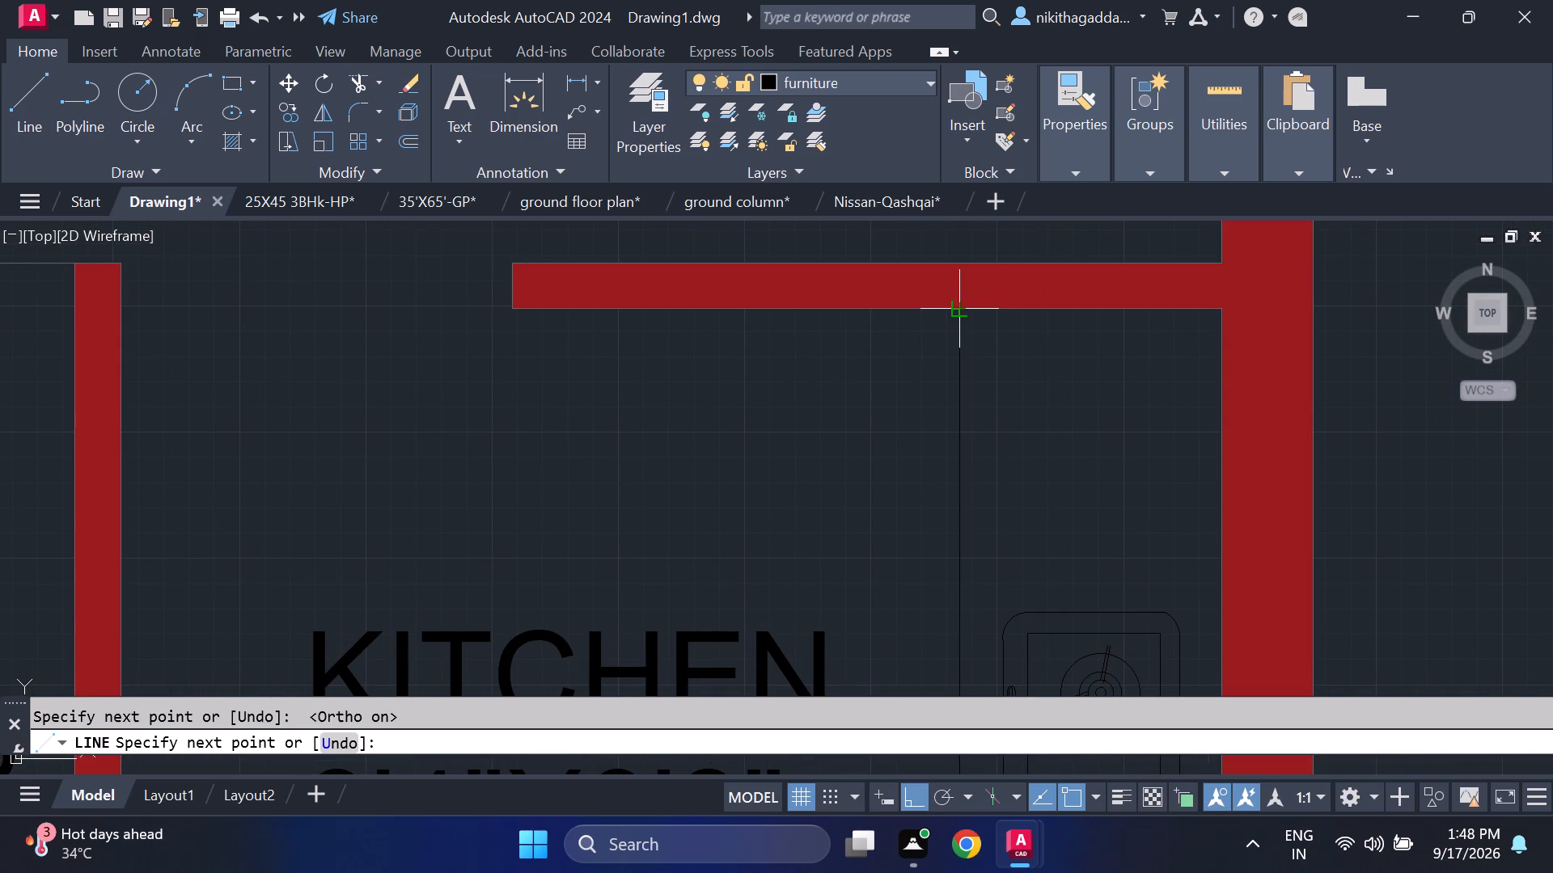
{"action": "key", "text": "Escape"}
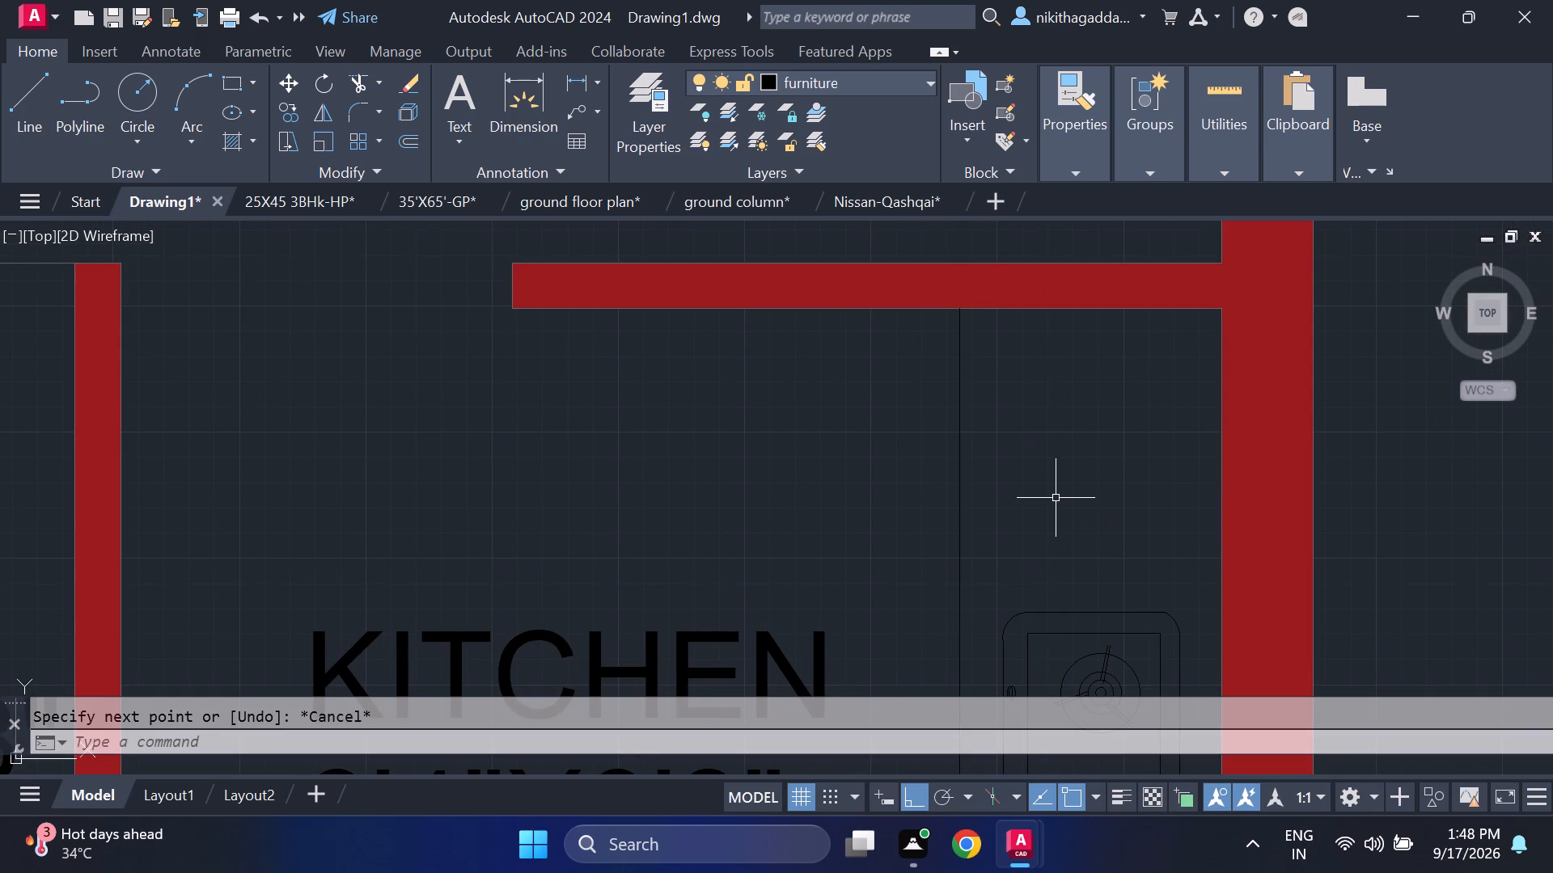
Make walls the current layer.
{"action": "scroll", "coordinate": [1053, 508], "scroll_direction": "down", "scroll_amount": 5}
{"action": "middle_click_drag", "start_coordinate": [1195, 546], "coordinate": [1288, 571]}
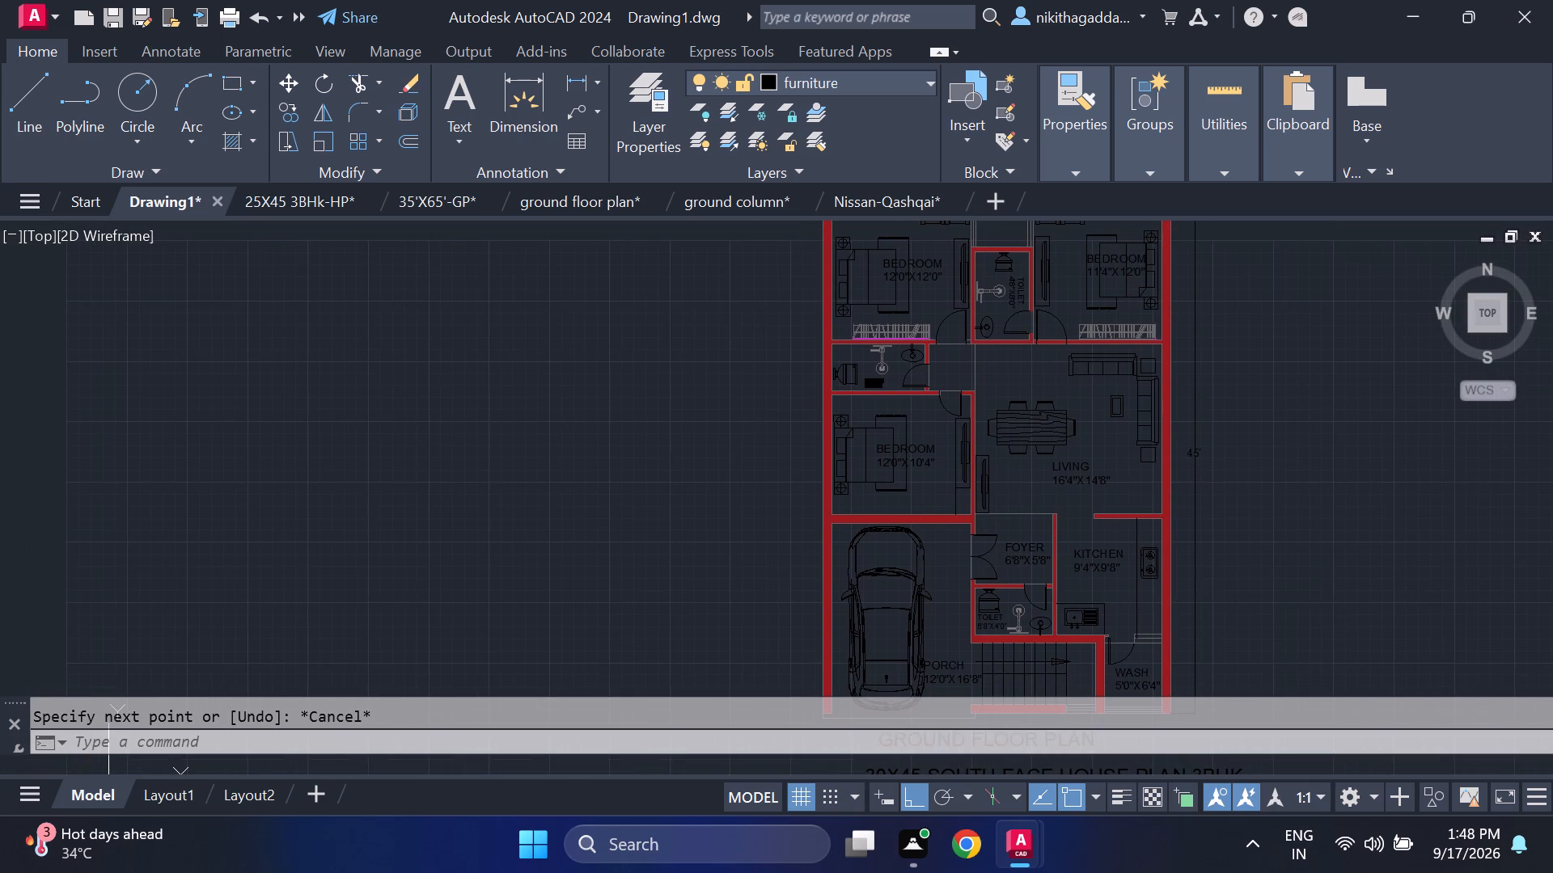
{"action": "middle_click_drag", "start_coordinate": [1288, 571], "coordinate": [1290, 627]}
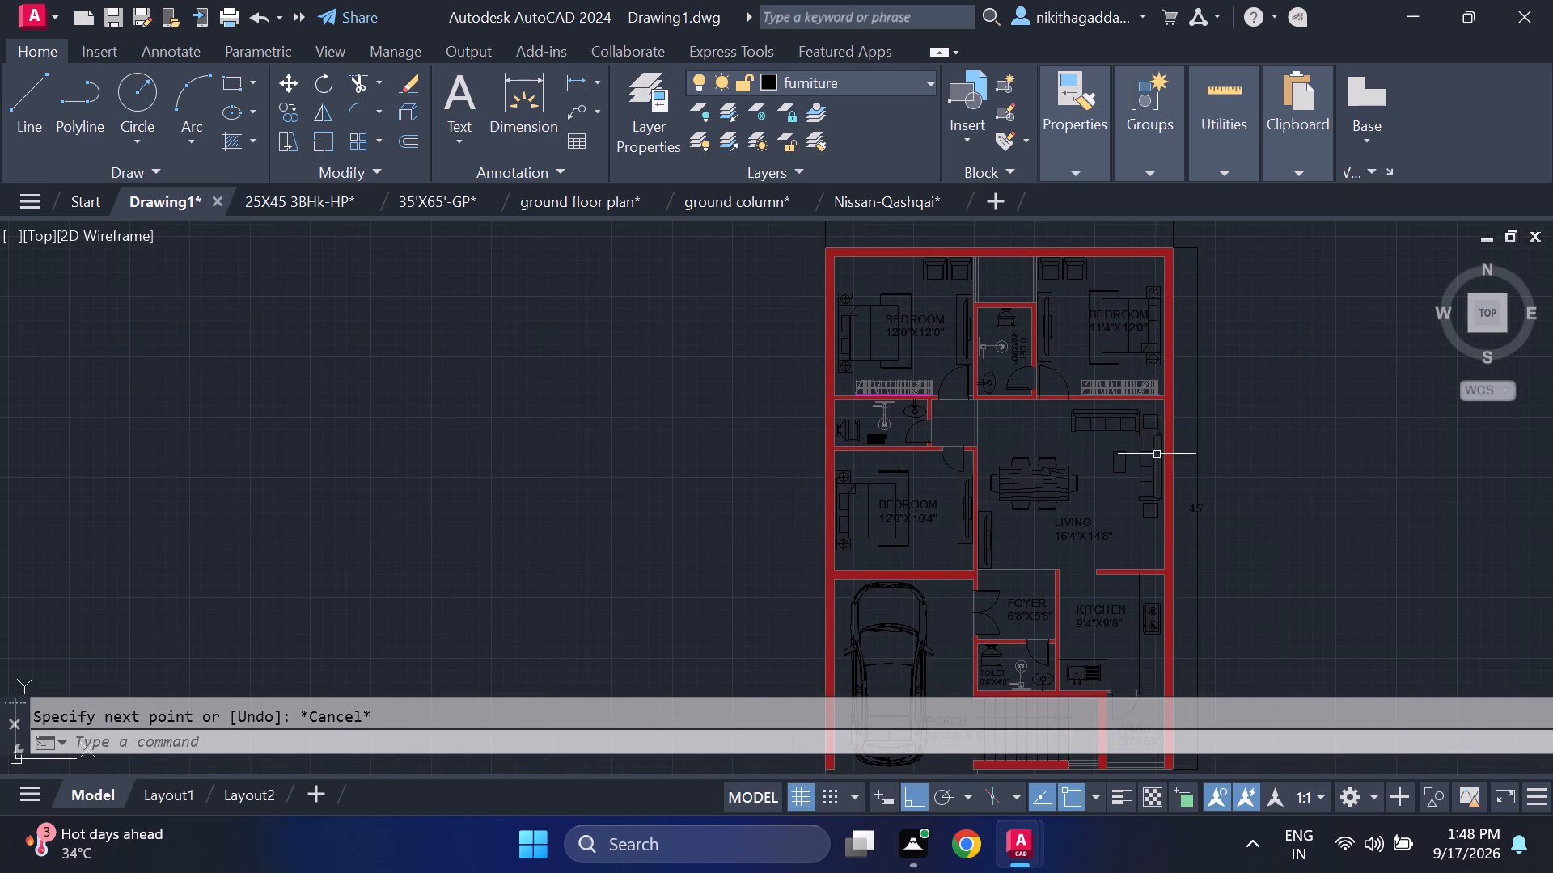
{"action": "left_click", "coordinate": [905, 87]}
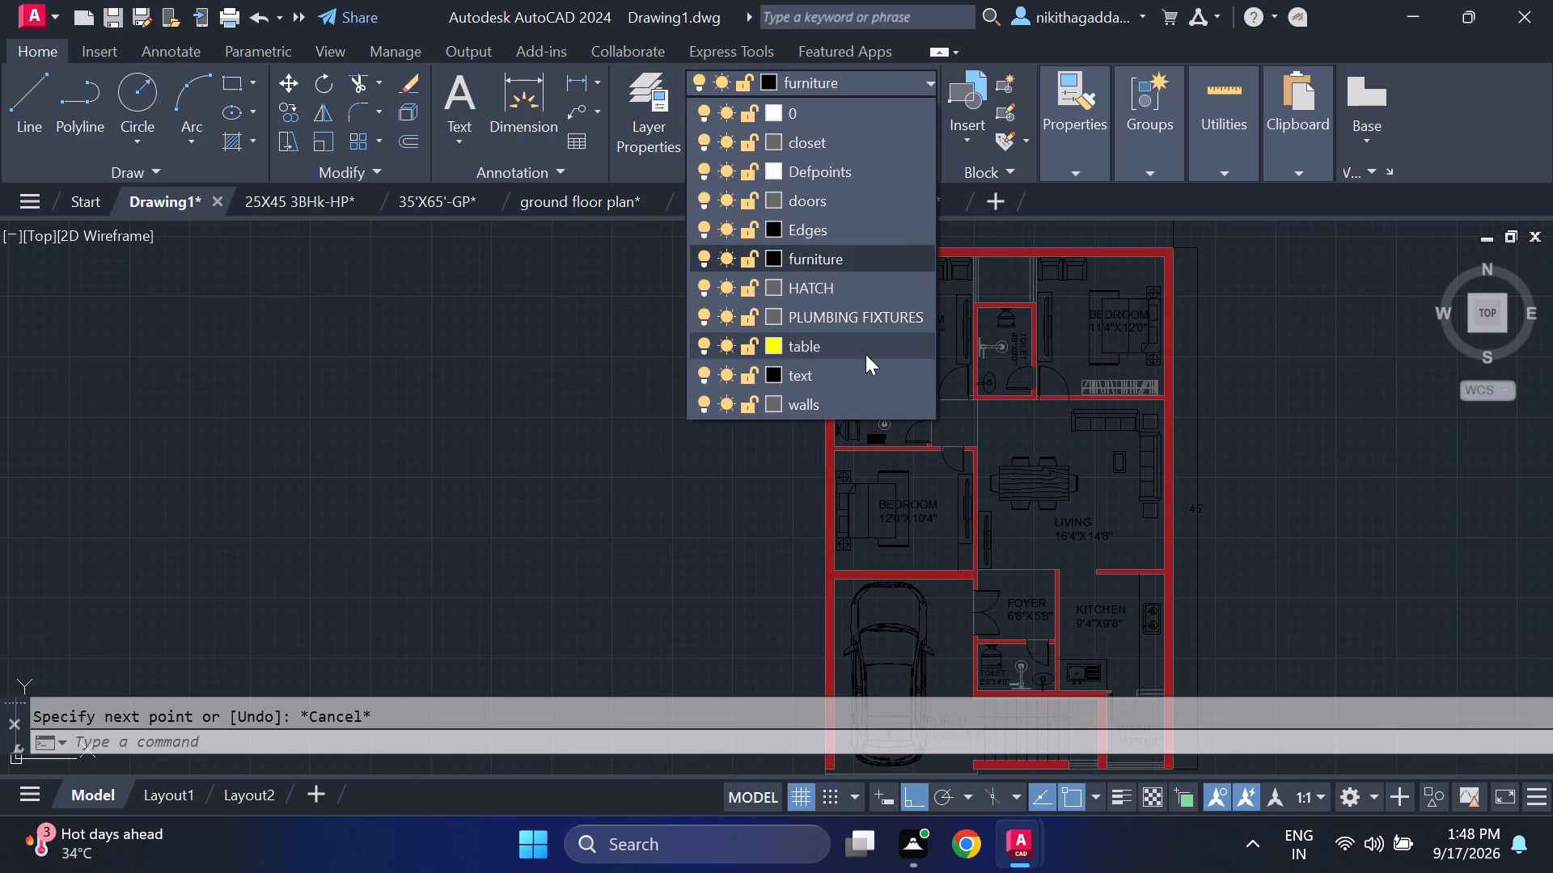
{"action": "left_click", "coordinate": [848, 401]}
On the doors layer, draw two crossing diagonal lines between opposite corners of the open shaft above the toilet between the upper bedrooms.
{"action": "scroll", "coordinate": [1029, 277], "scroll_direction": "up", "scroll_amount": 3}
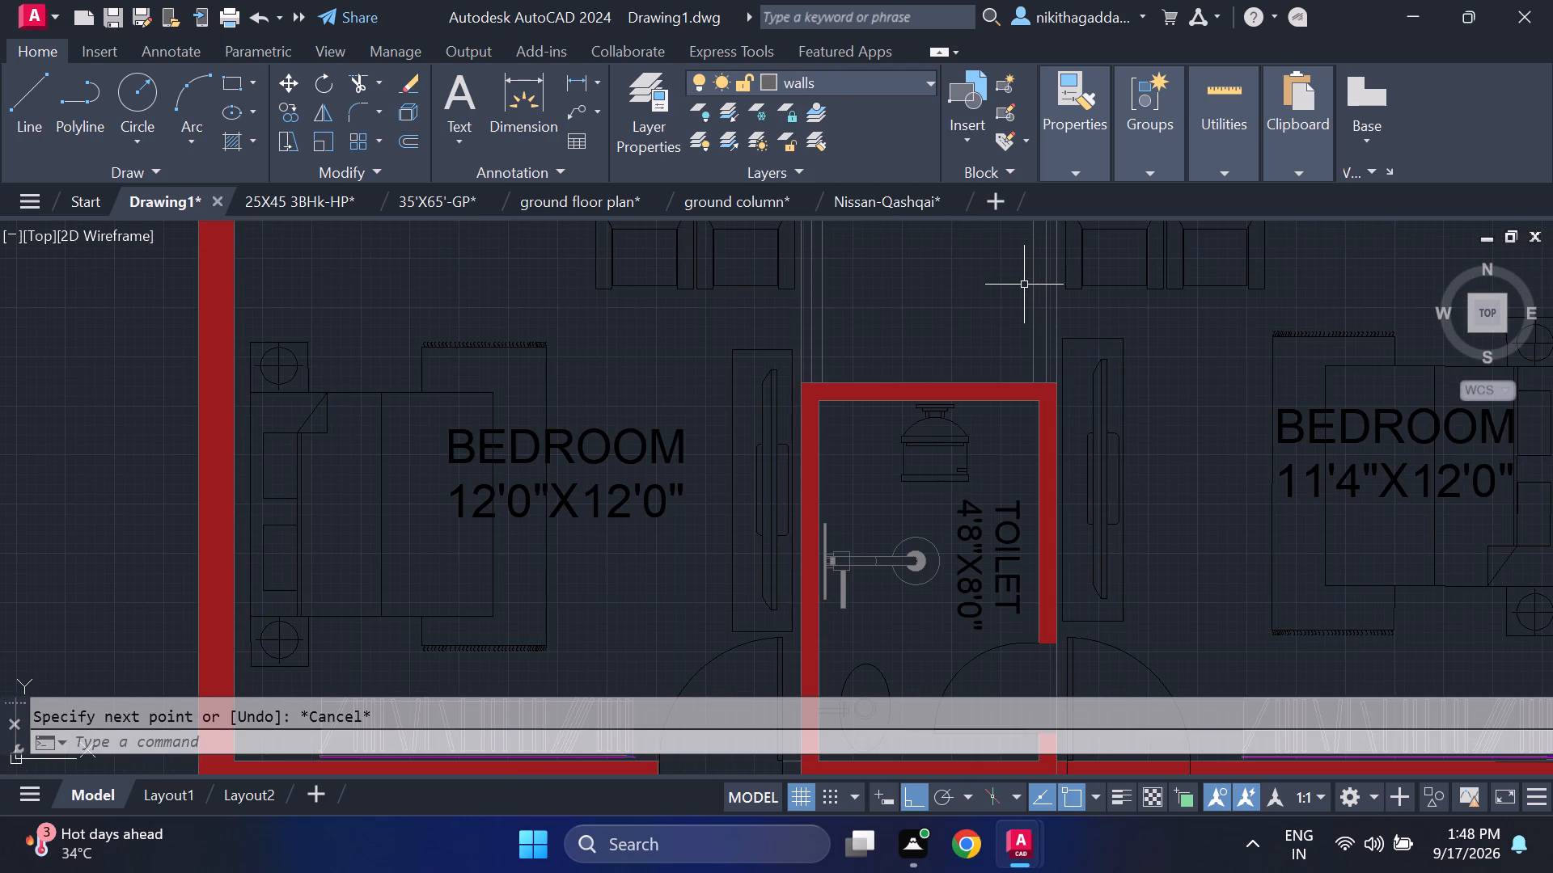
{"action": "key", "text": "l"}
{"action": "key", "text": "Return"}
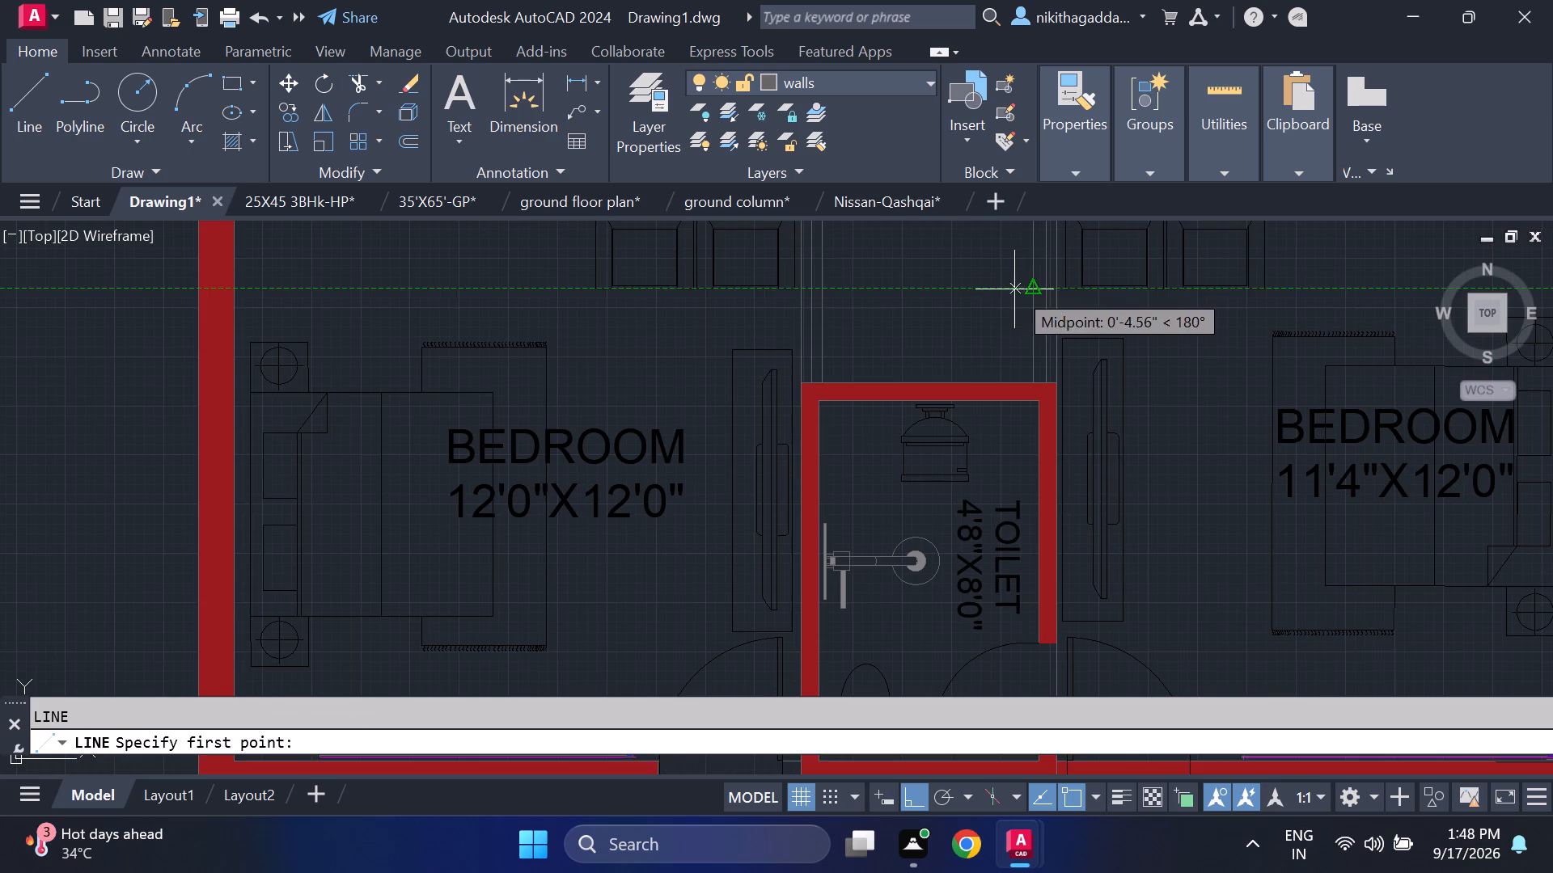
{"action": "middle_click_drag", "start_coordinate": [1014, 289], "coordinate": [997, 446]}
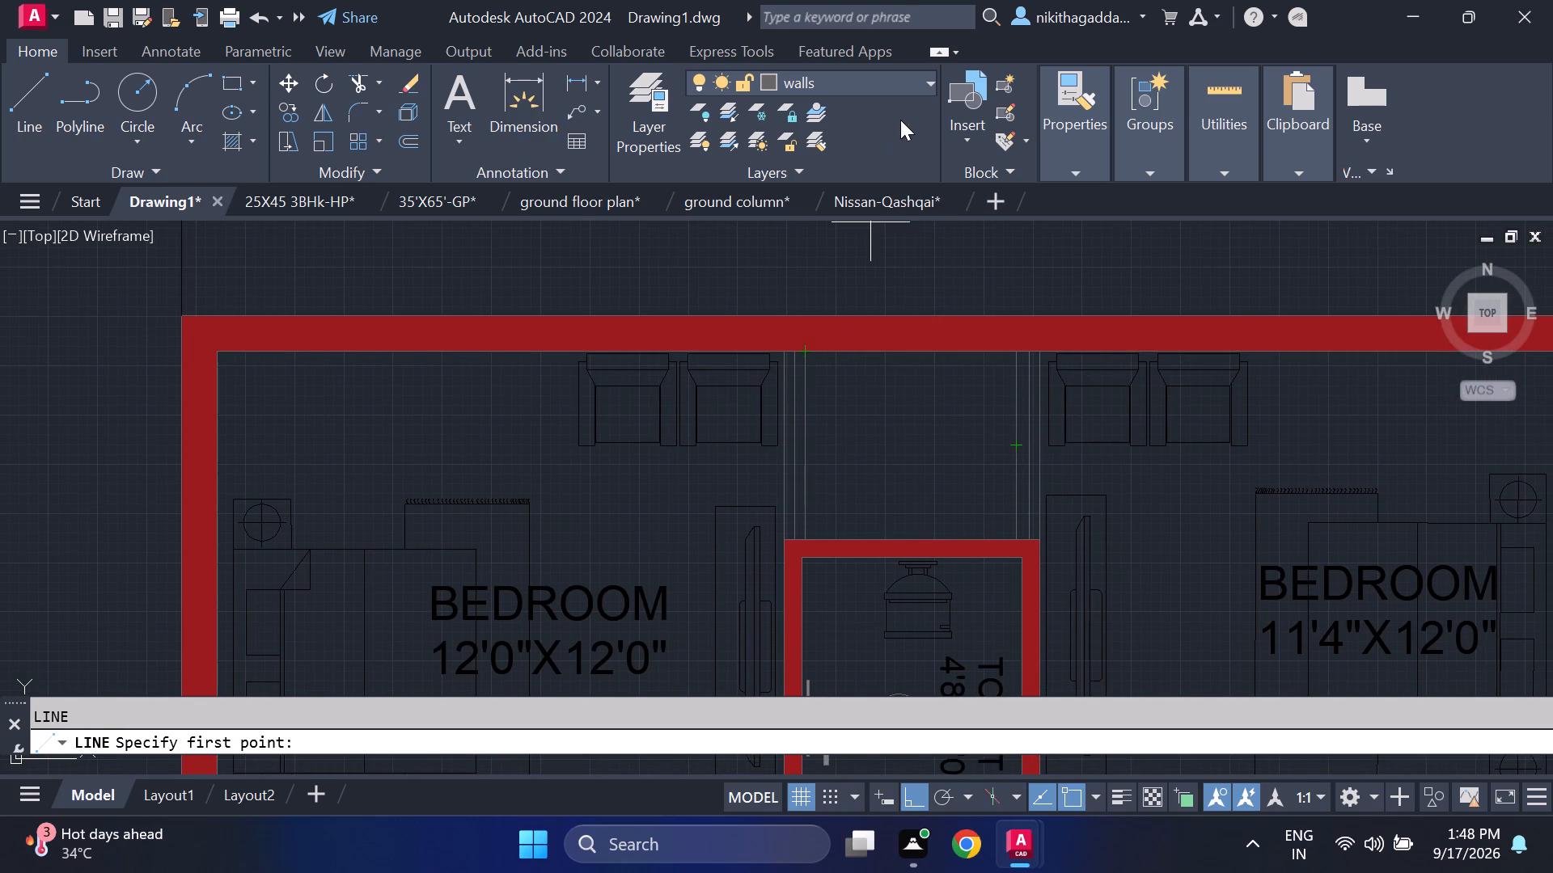
{"action": "left_click", "coordinate": [918, 84]}
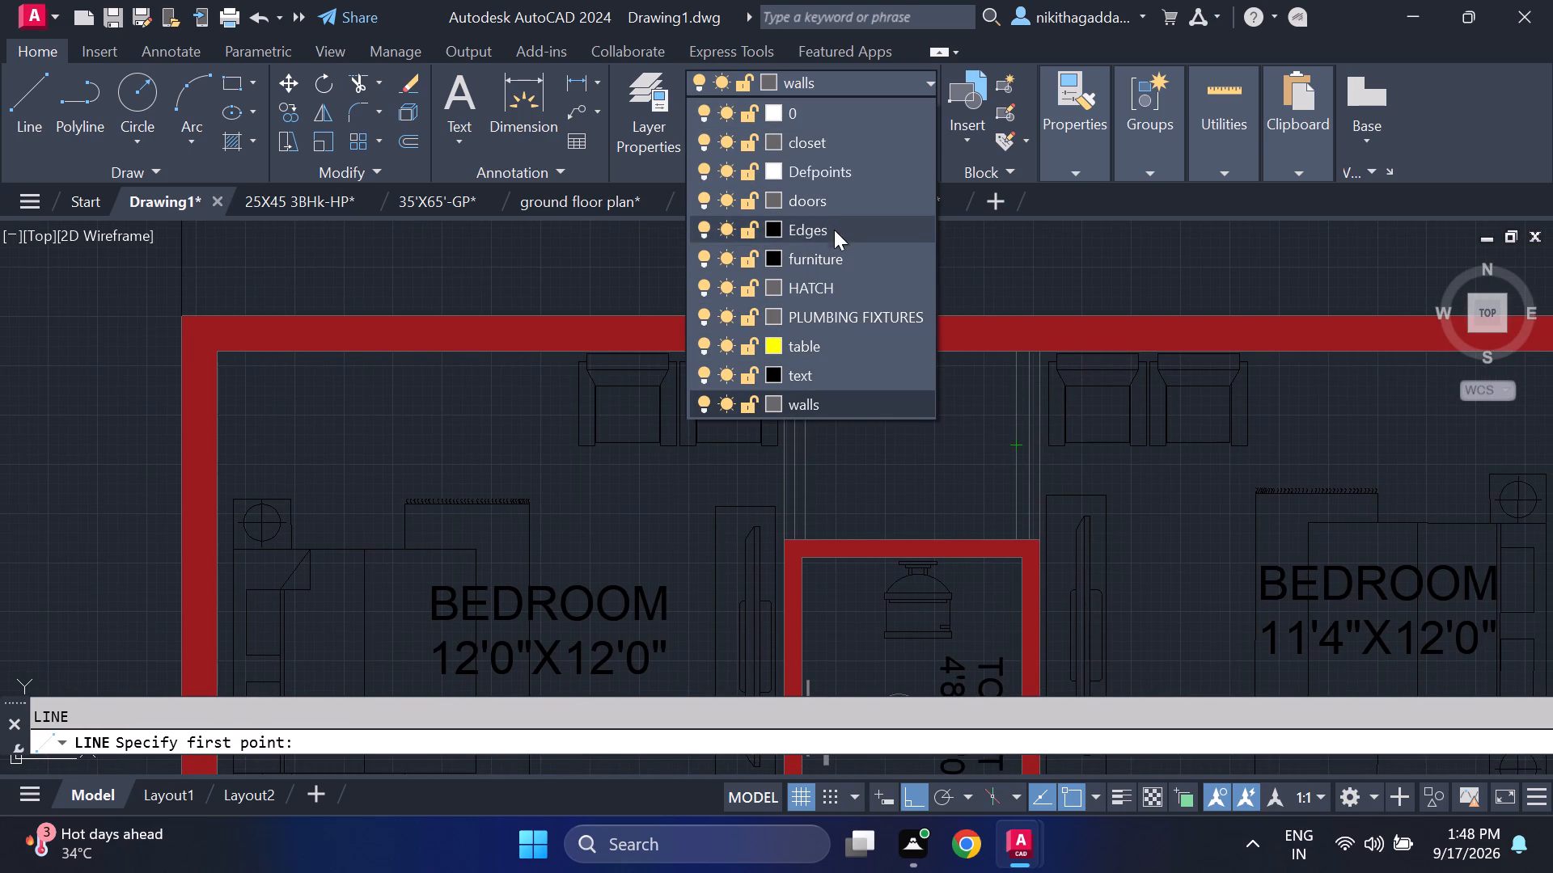
{"action": "left_click", "coordinate": [834, 205]}
{"action": "left_click", "coordinate": [806, 353]}
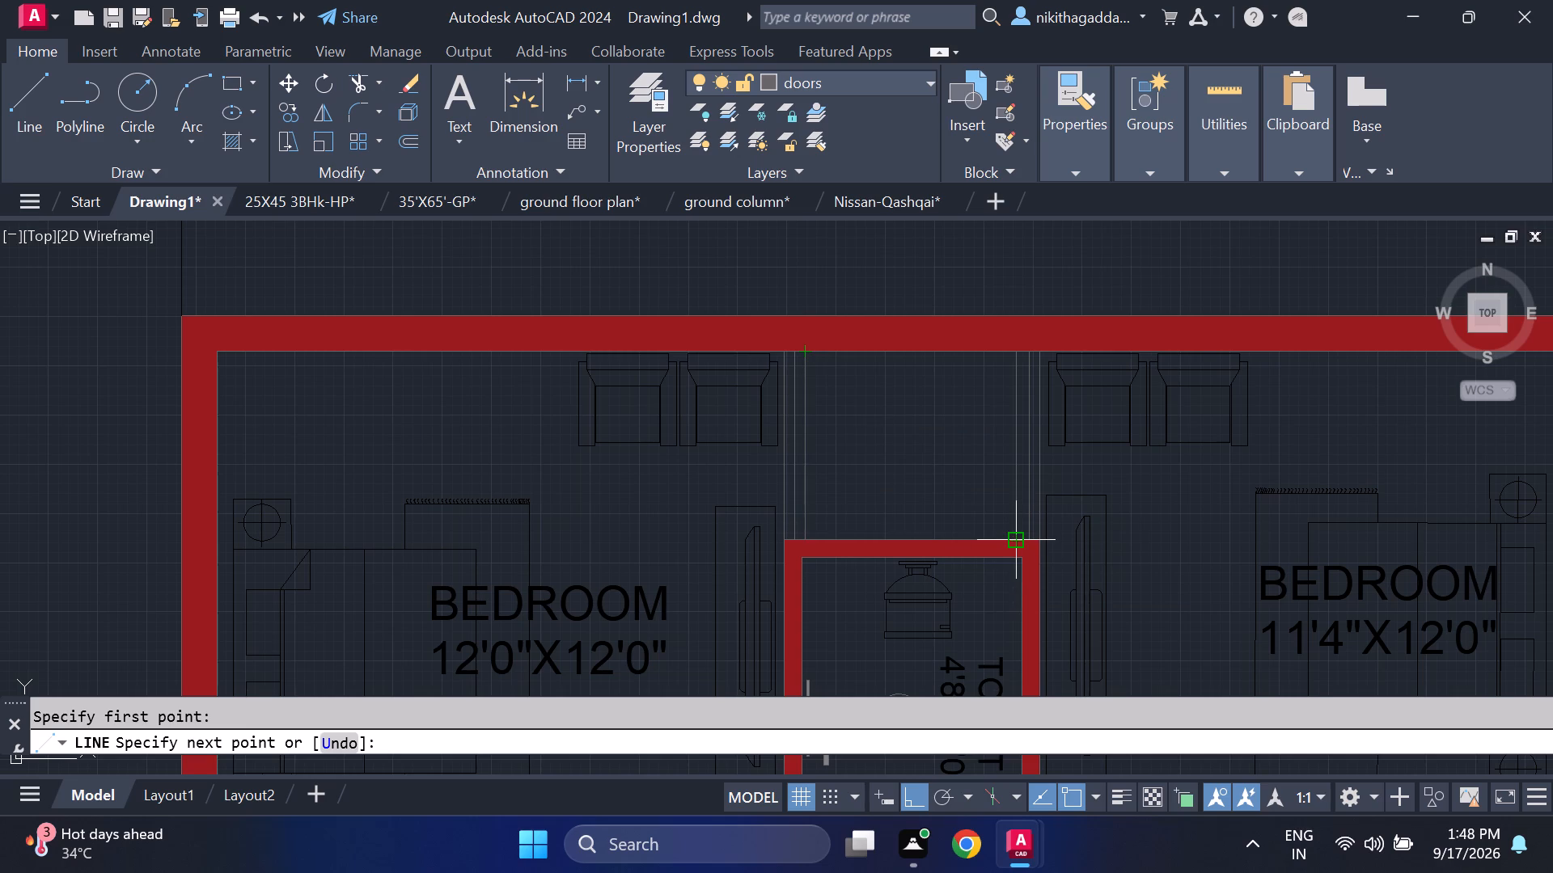
{"action": "key", "text": "F8"}
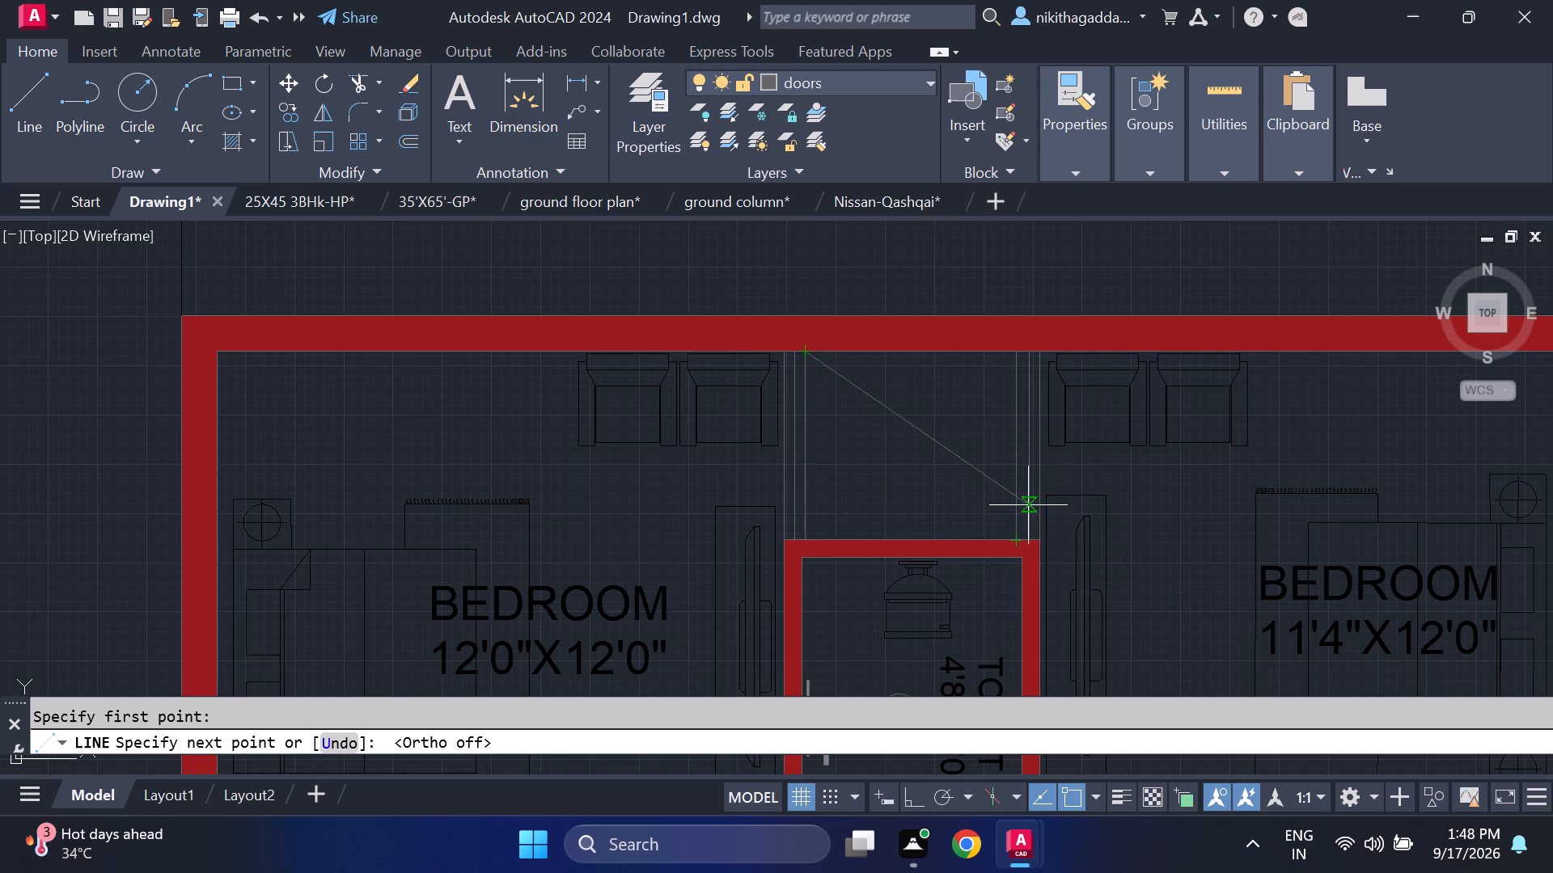
{"action": "left_click", "coordinate": [1015, 538]}
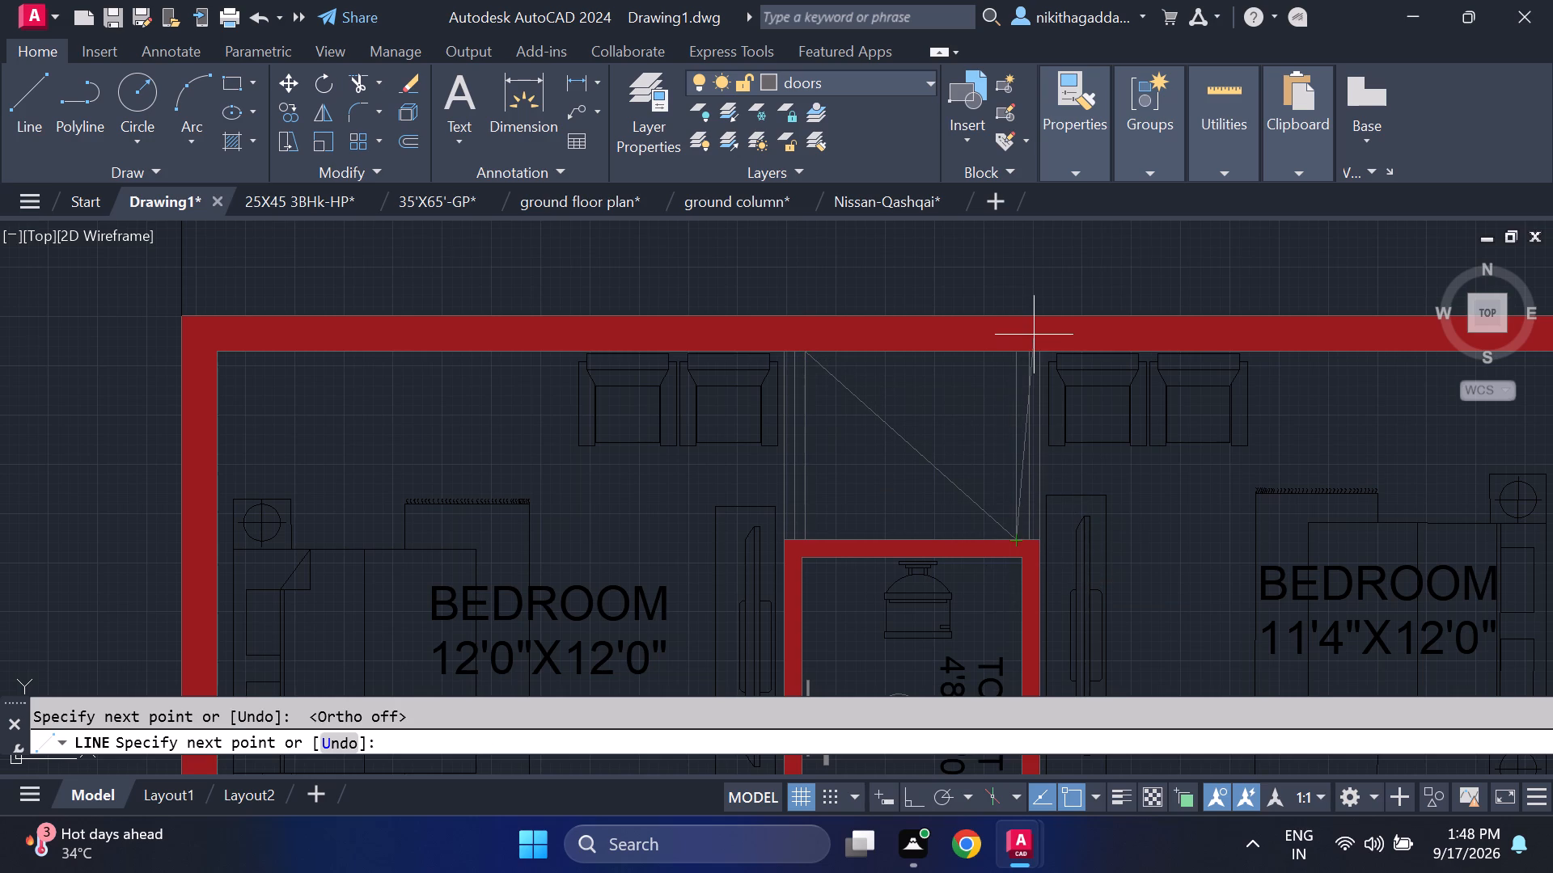
{"action": "key", "text": "Escape"}
{"action": "key", "text": "space"}
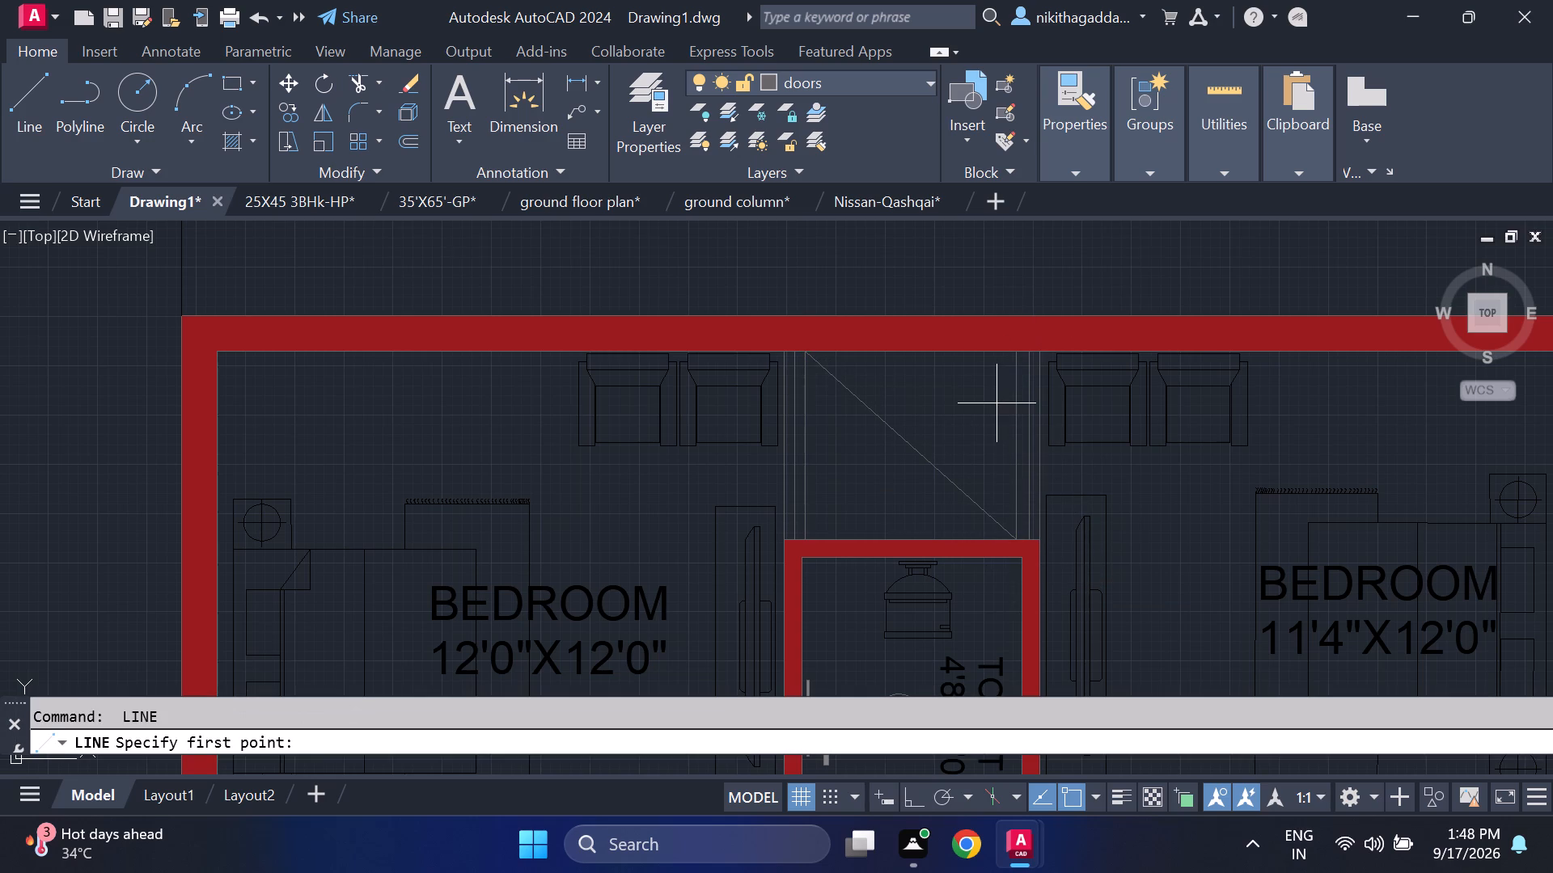
{"action": "left_click", "coordinate": [807, 537]}
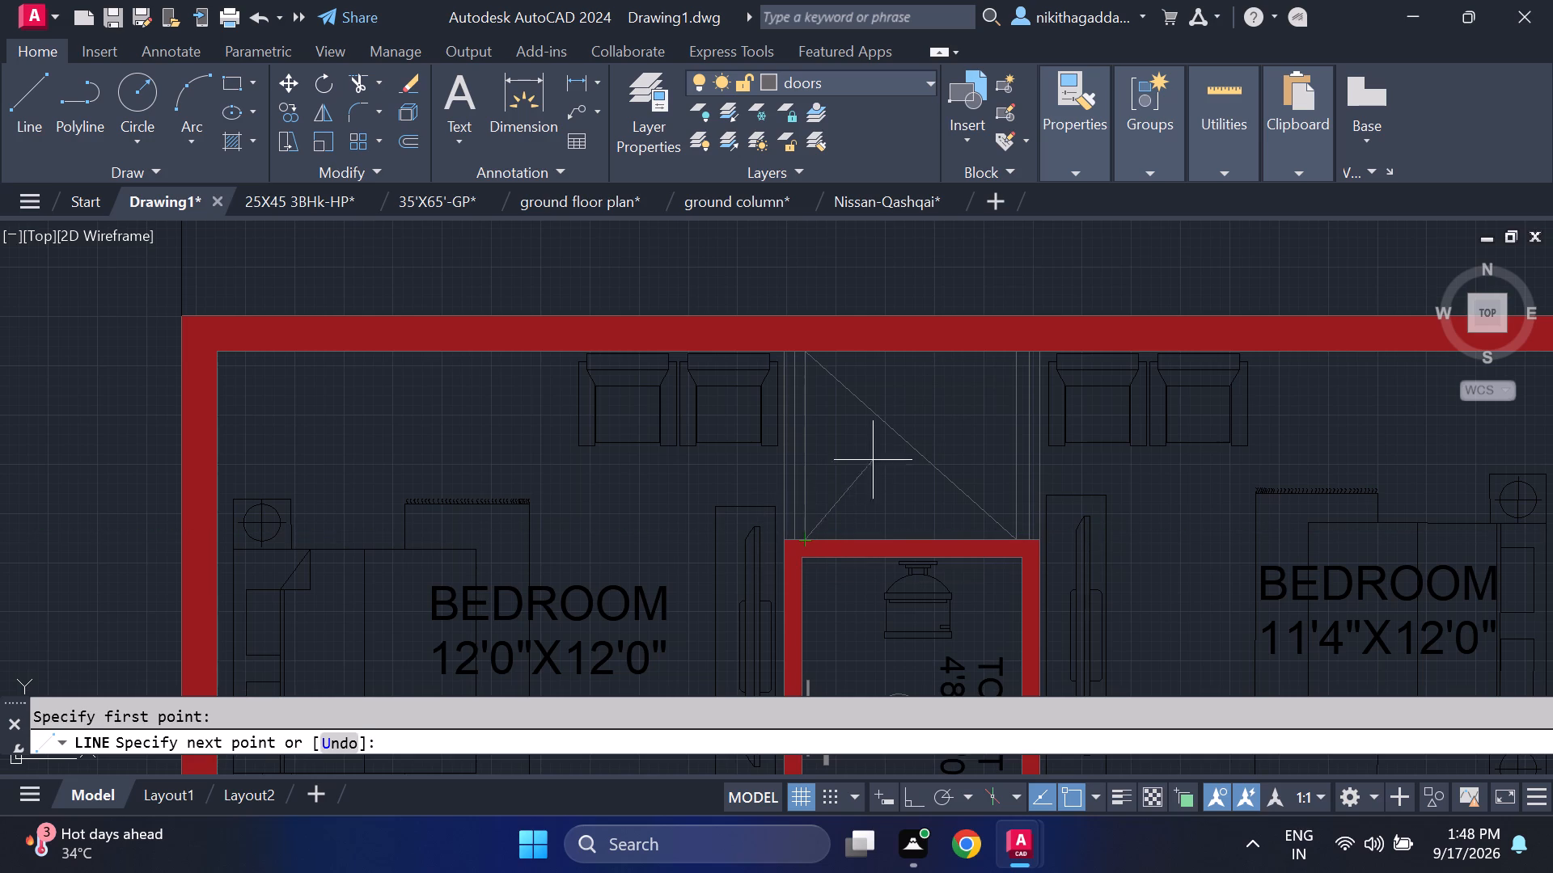
{"action": "left_click", "coordinate": [1015, 348]}
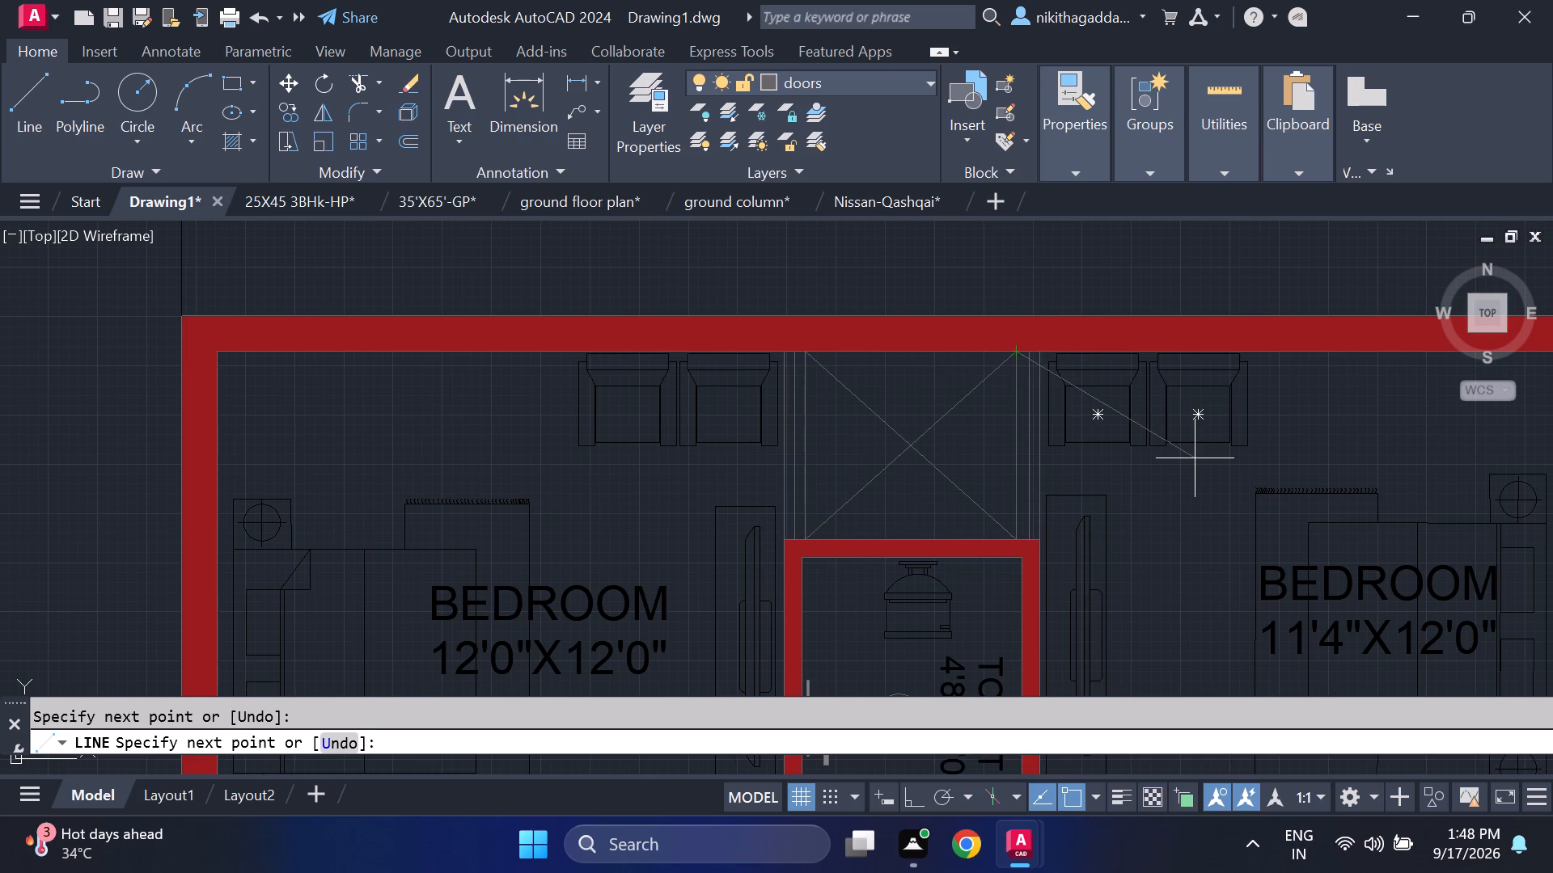
{"action": "key", "text": "Escape"}
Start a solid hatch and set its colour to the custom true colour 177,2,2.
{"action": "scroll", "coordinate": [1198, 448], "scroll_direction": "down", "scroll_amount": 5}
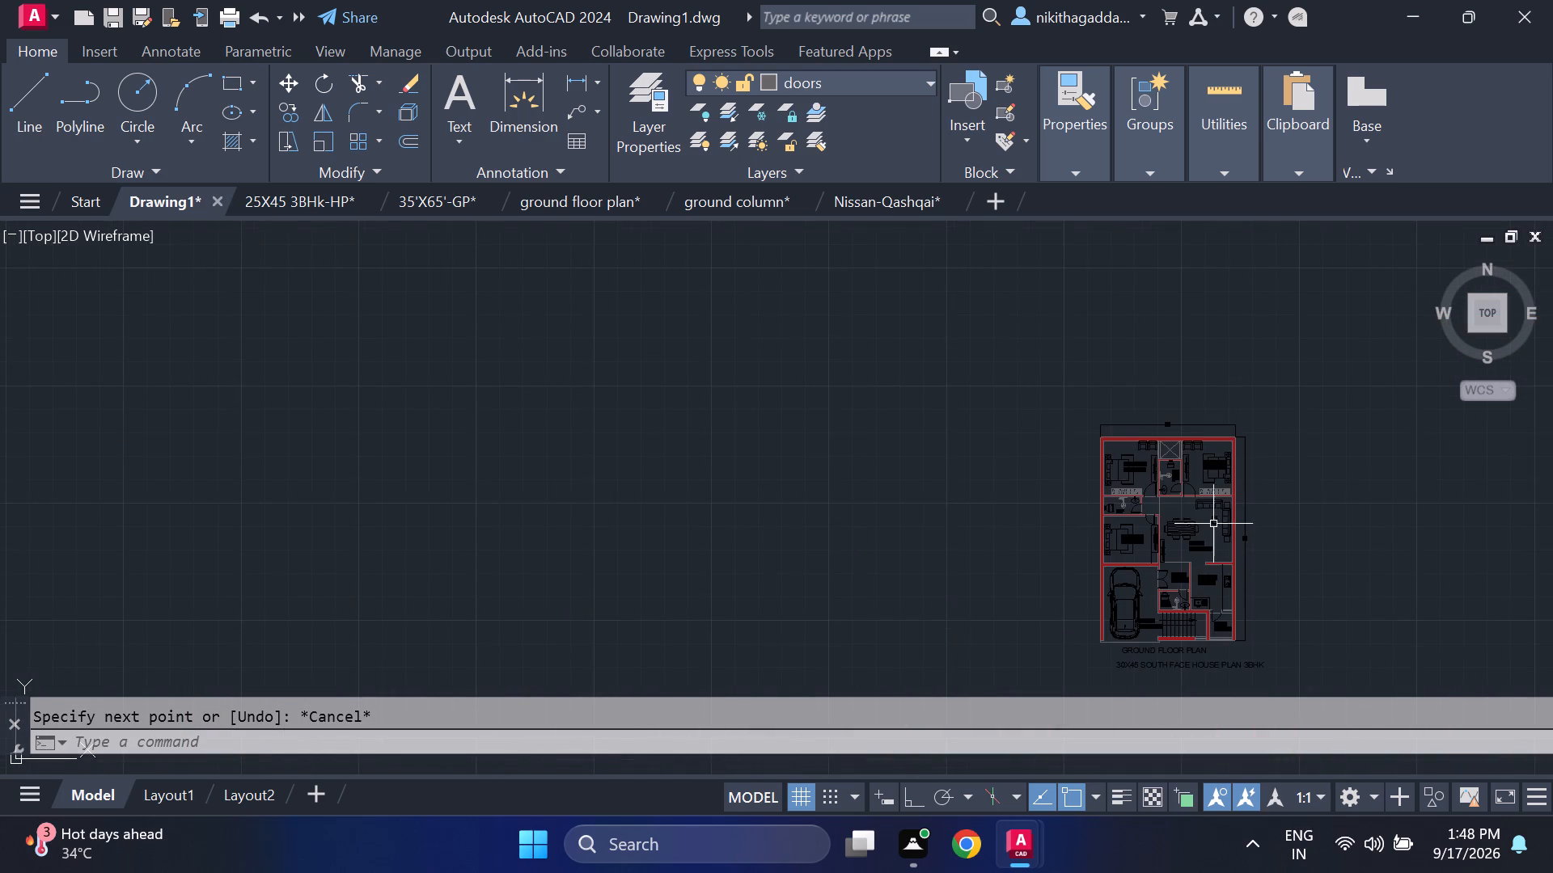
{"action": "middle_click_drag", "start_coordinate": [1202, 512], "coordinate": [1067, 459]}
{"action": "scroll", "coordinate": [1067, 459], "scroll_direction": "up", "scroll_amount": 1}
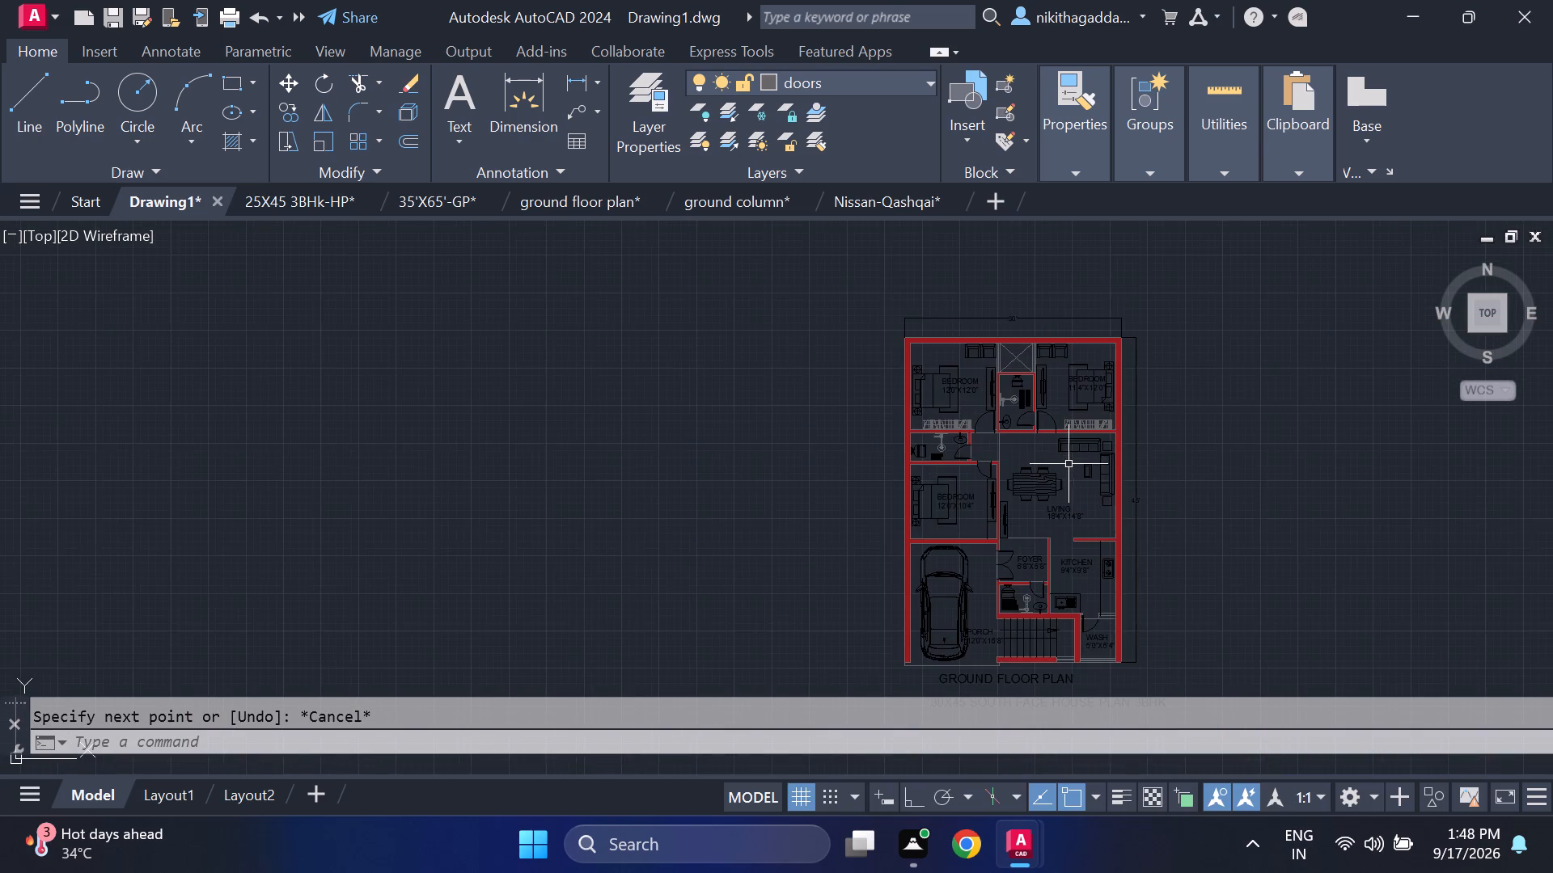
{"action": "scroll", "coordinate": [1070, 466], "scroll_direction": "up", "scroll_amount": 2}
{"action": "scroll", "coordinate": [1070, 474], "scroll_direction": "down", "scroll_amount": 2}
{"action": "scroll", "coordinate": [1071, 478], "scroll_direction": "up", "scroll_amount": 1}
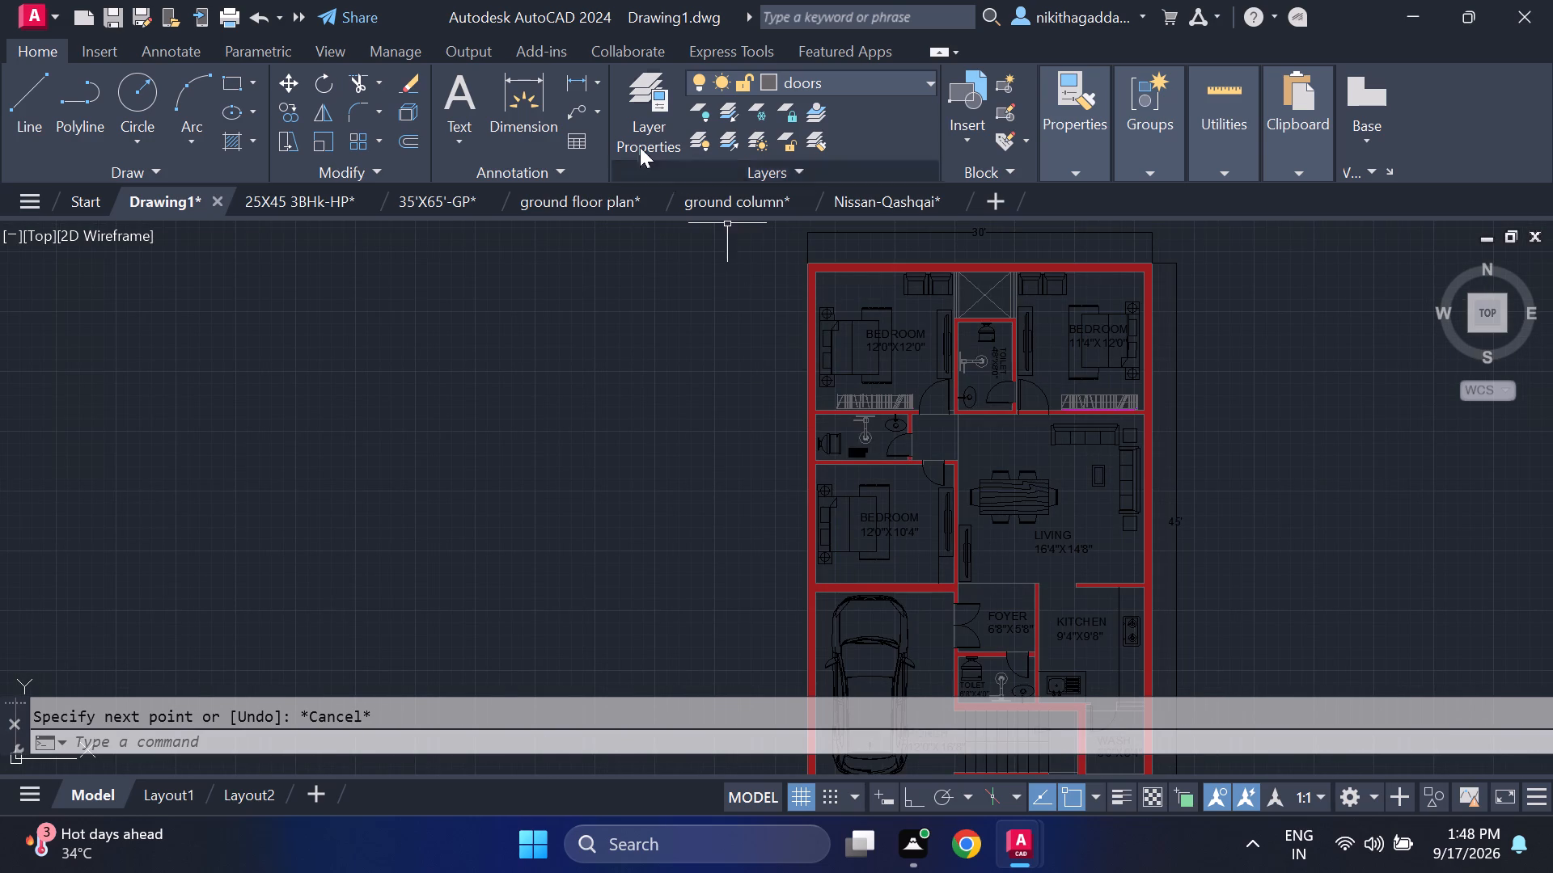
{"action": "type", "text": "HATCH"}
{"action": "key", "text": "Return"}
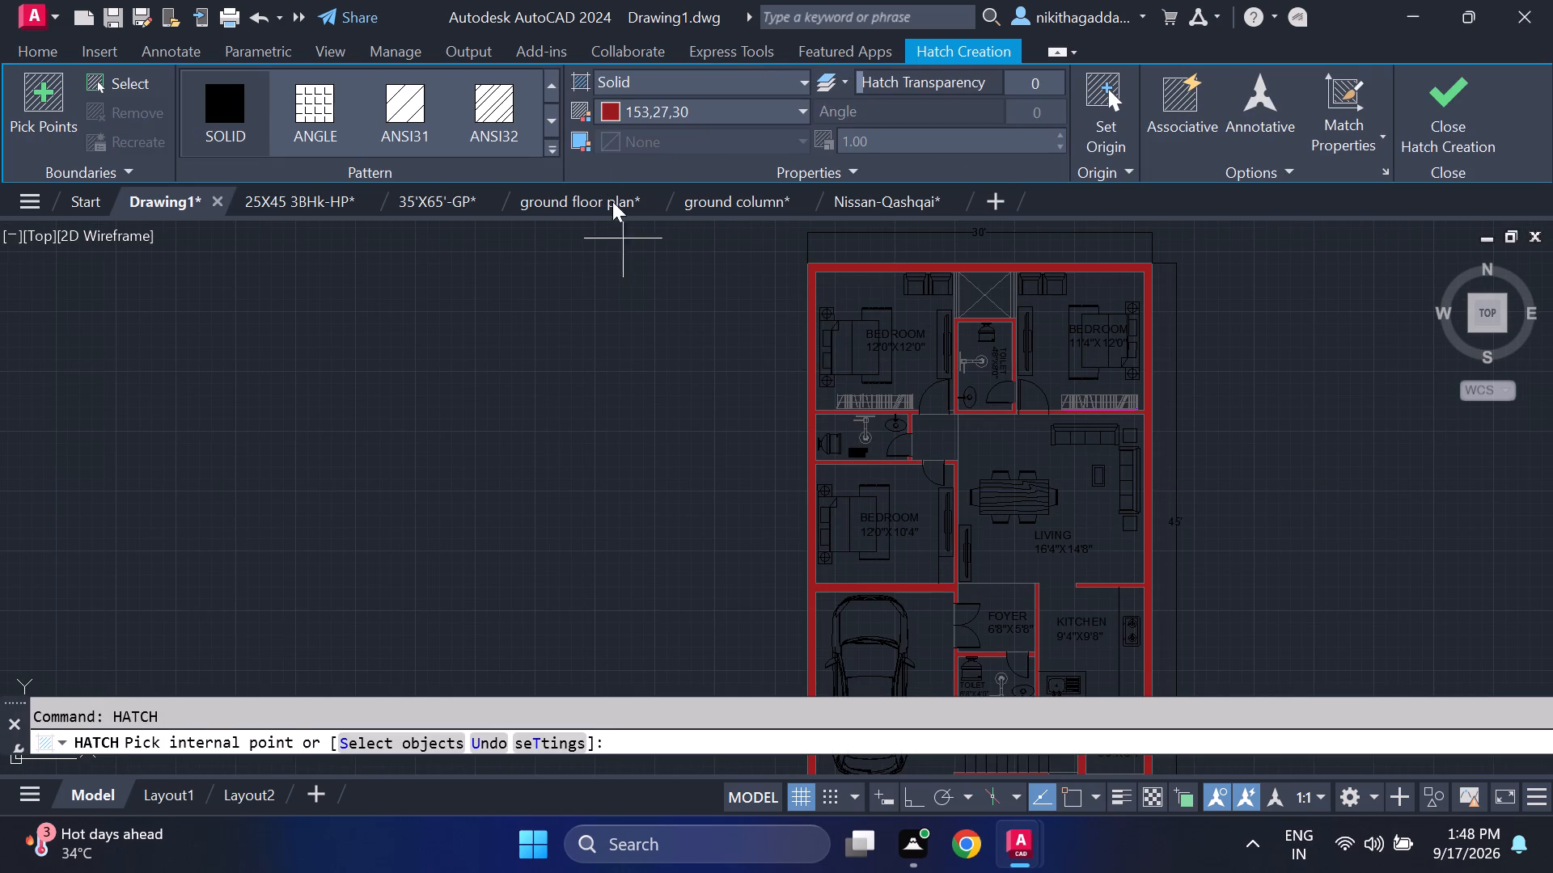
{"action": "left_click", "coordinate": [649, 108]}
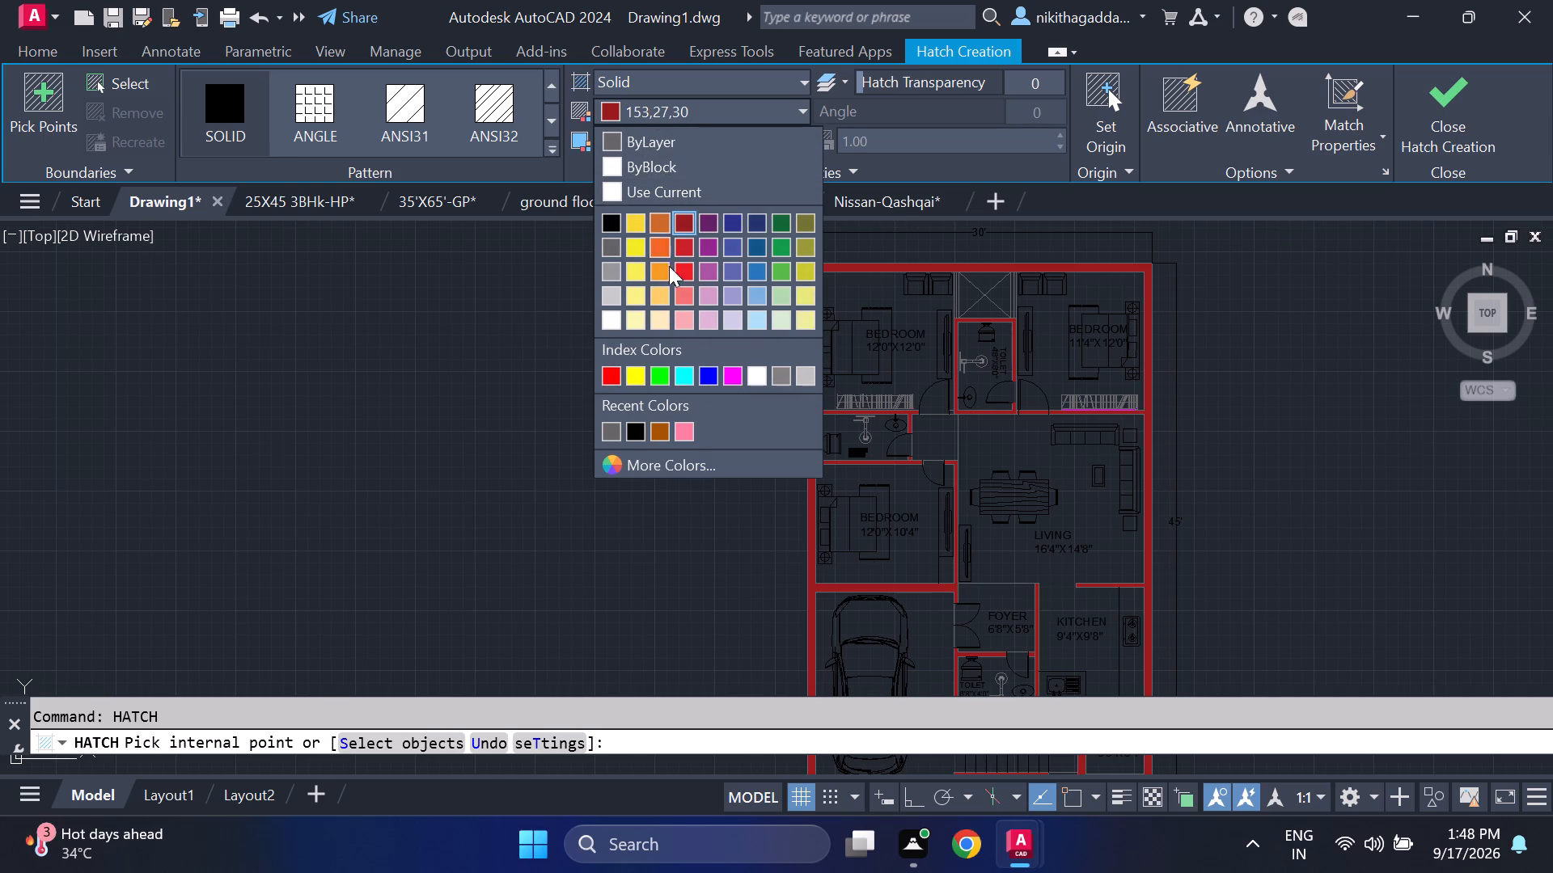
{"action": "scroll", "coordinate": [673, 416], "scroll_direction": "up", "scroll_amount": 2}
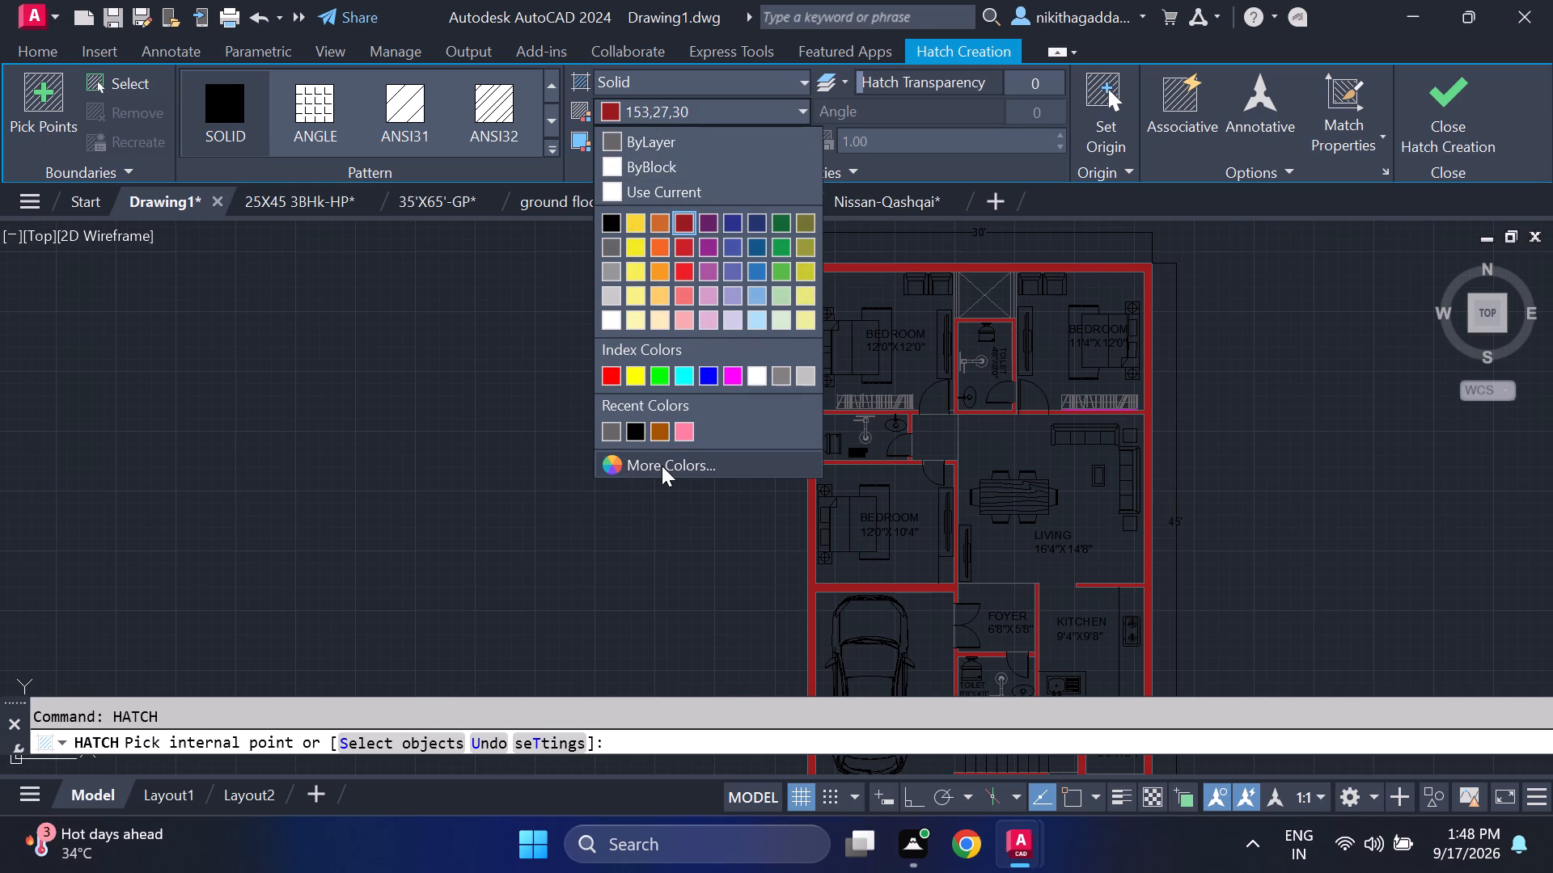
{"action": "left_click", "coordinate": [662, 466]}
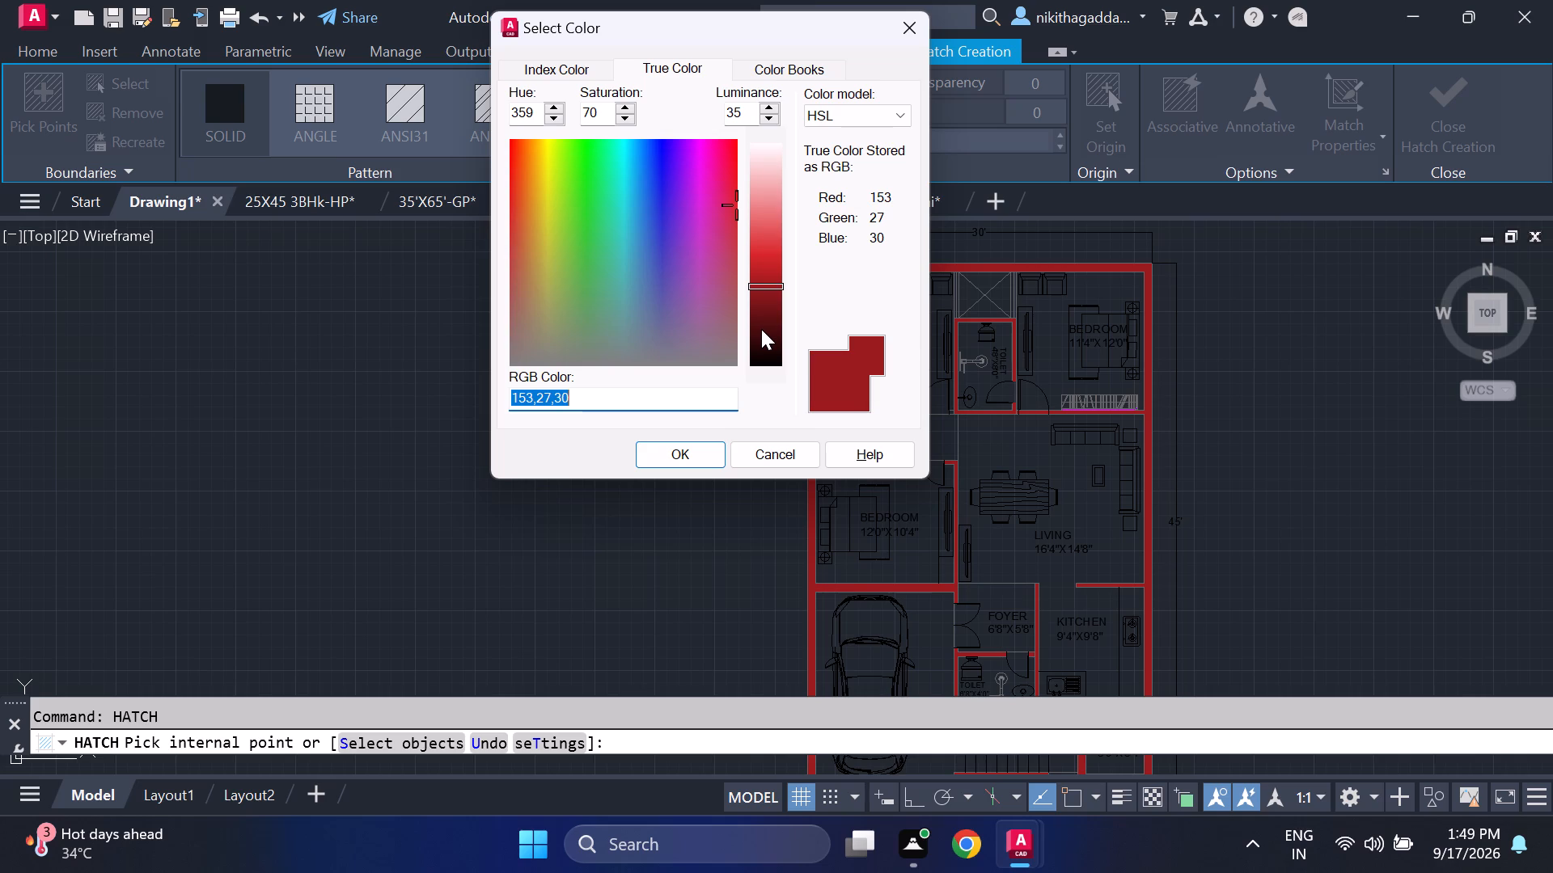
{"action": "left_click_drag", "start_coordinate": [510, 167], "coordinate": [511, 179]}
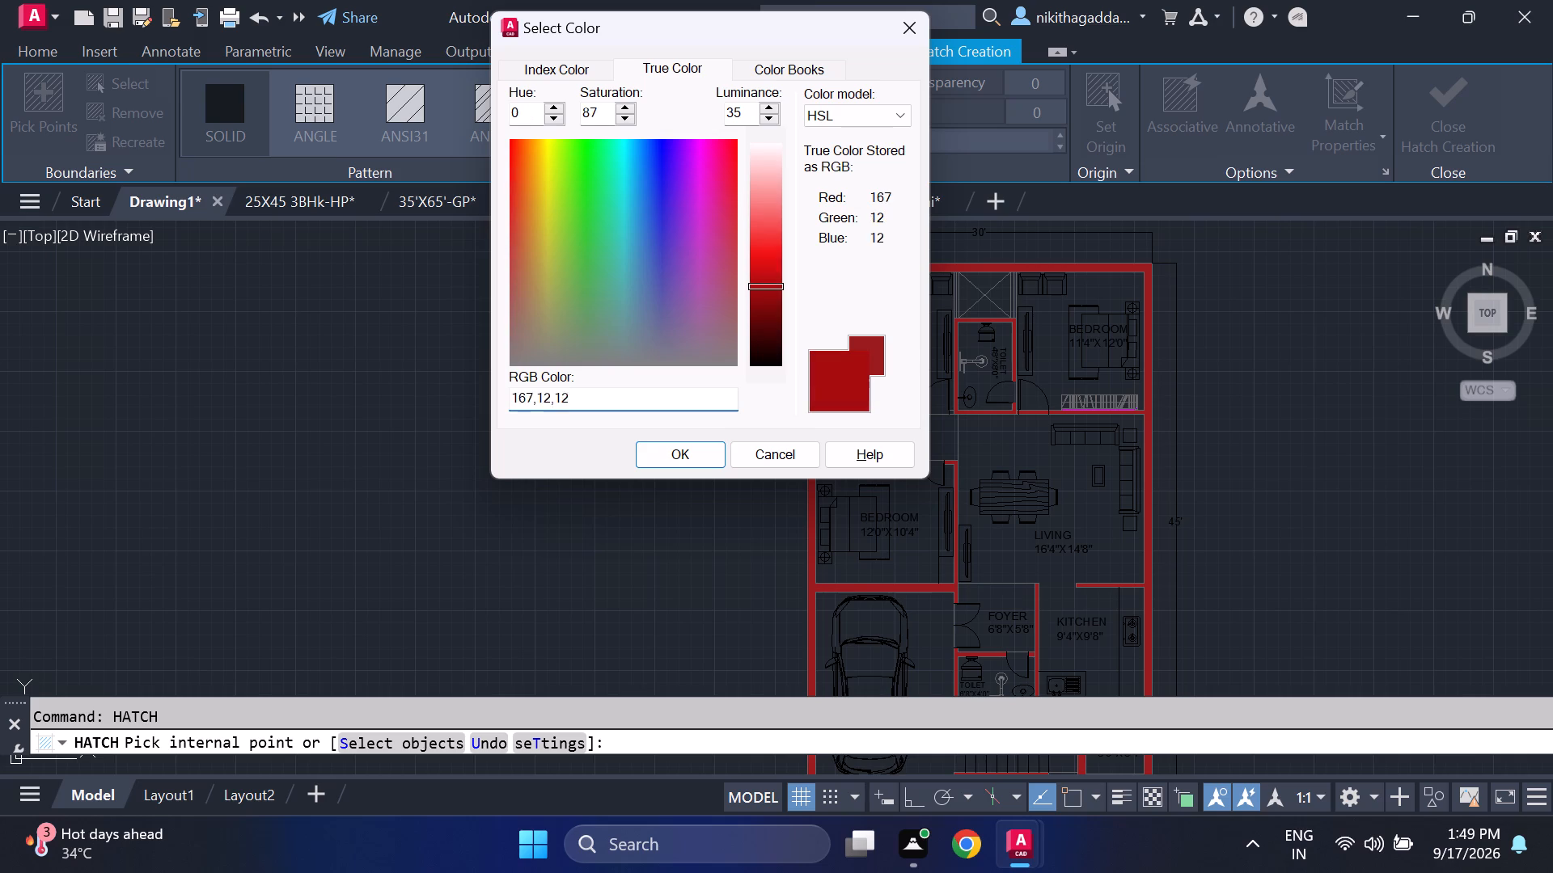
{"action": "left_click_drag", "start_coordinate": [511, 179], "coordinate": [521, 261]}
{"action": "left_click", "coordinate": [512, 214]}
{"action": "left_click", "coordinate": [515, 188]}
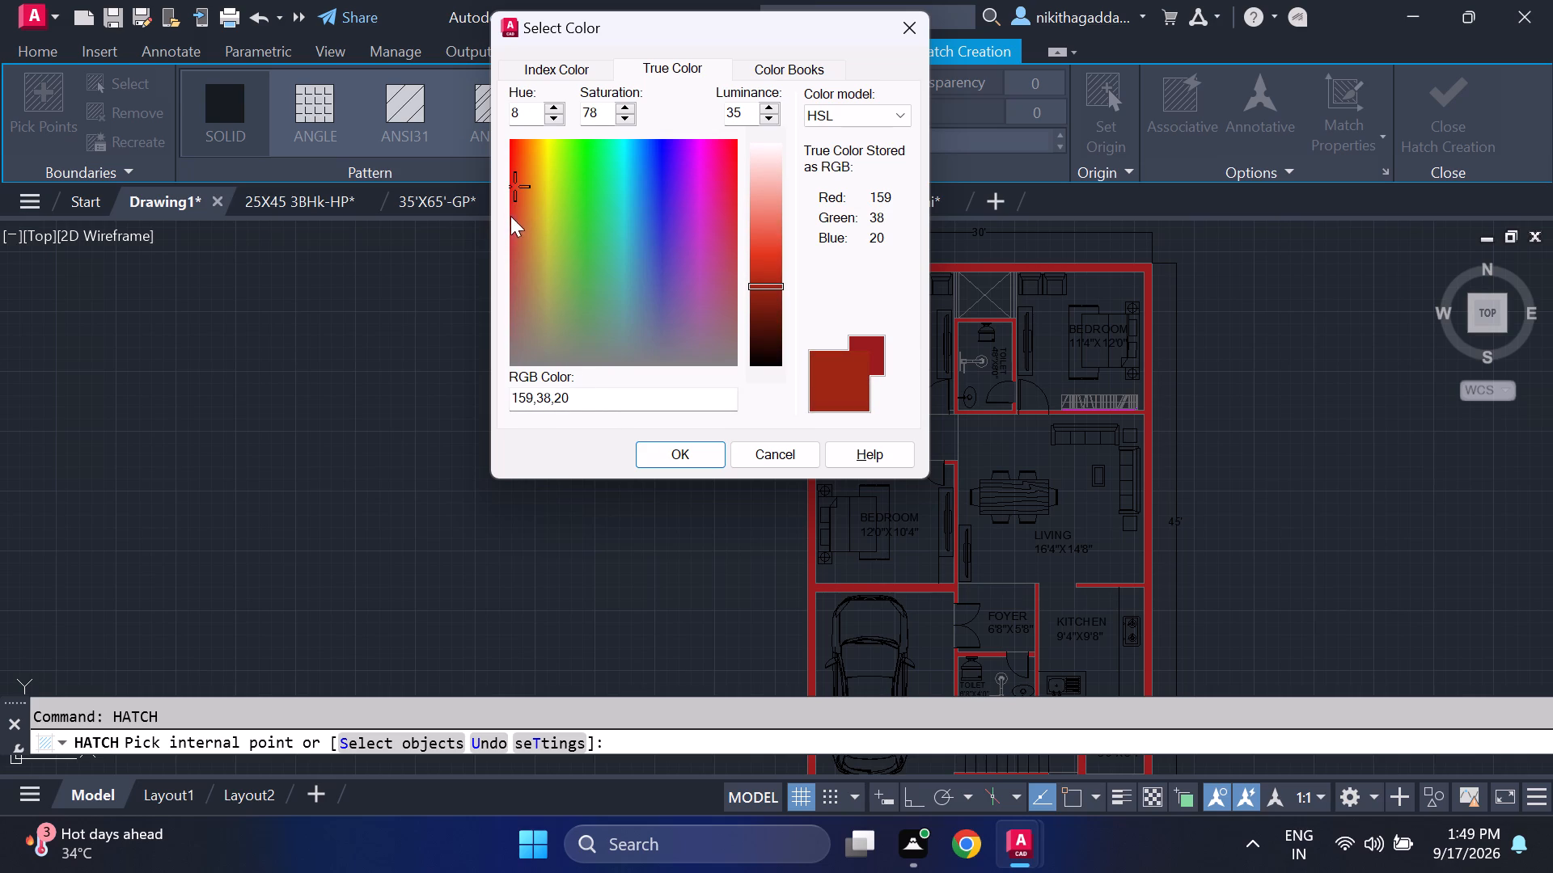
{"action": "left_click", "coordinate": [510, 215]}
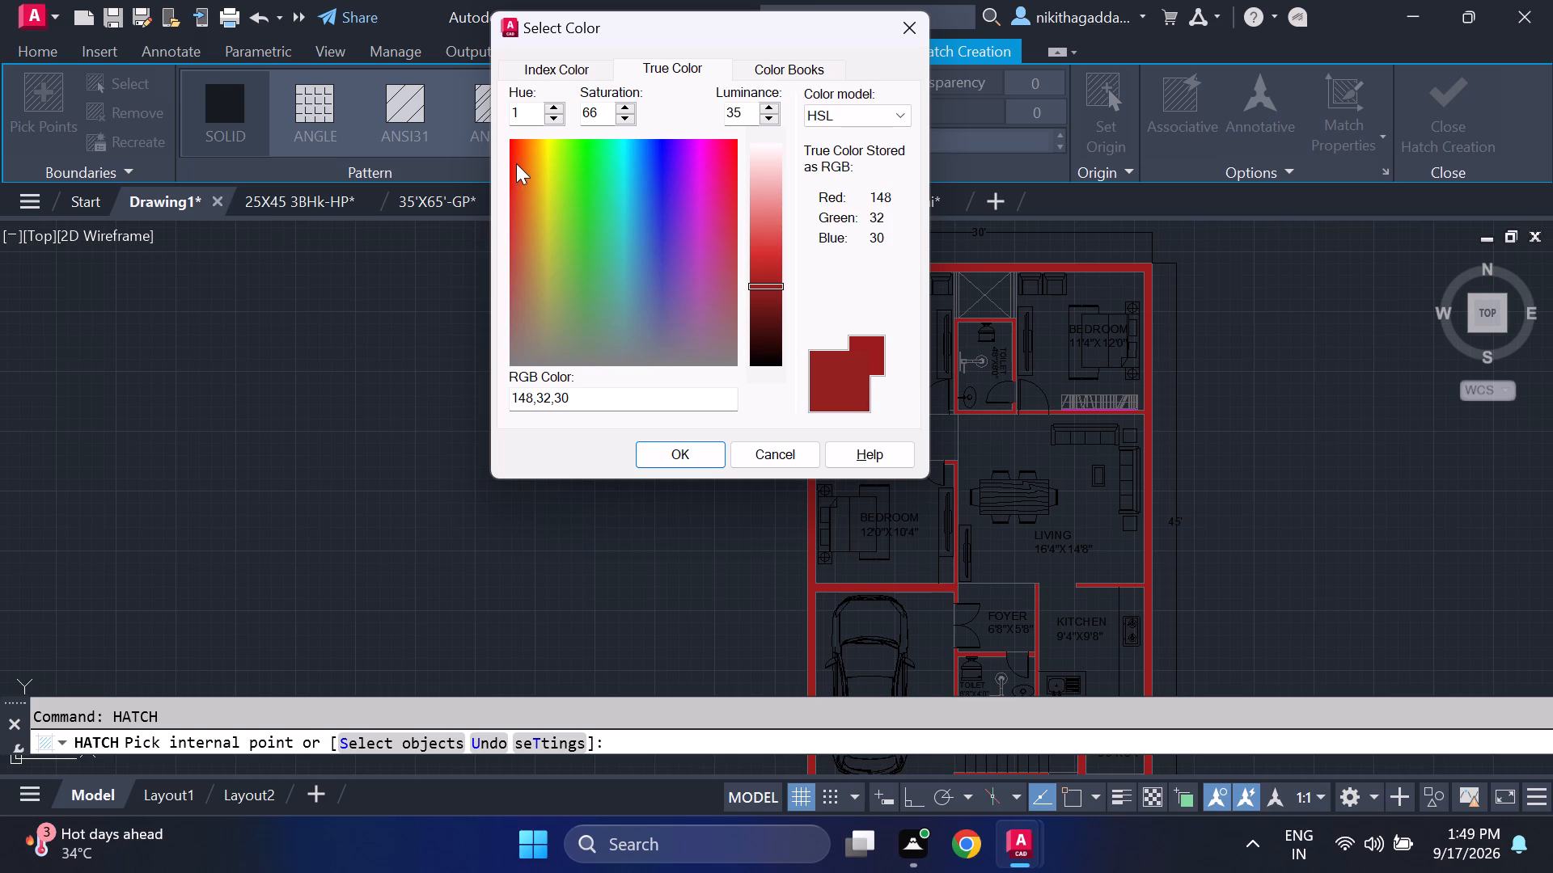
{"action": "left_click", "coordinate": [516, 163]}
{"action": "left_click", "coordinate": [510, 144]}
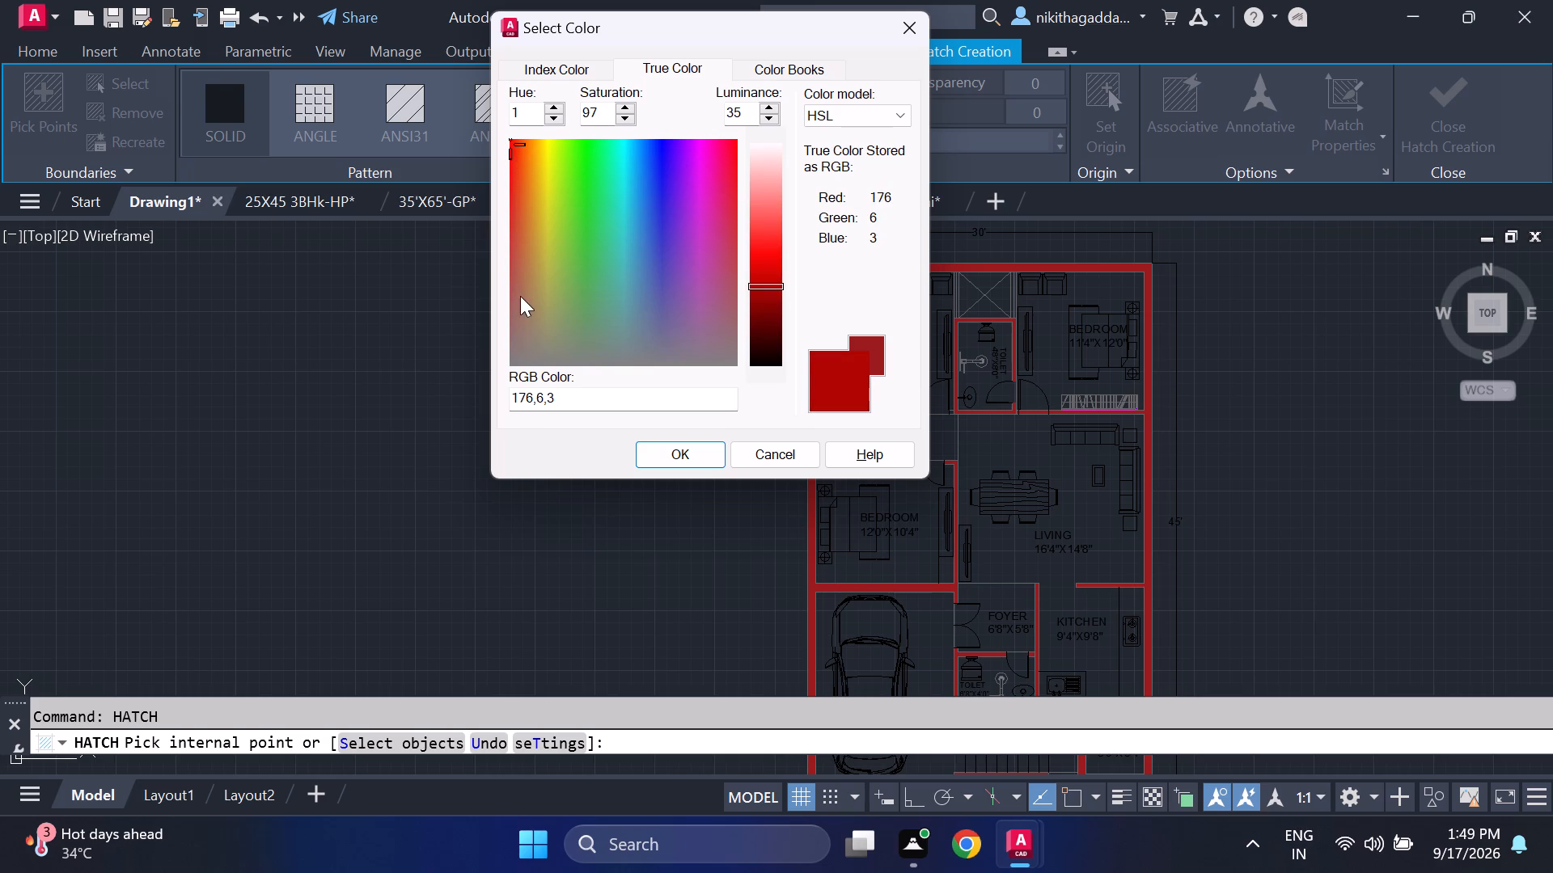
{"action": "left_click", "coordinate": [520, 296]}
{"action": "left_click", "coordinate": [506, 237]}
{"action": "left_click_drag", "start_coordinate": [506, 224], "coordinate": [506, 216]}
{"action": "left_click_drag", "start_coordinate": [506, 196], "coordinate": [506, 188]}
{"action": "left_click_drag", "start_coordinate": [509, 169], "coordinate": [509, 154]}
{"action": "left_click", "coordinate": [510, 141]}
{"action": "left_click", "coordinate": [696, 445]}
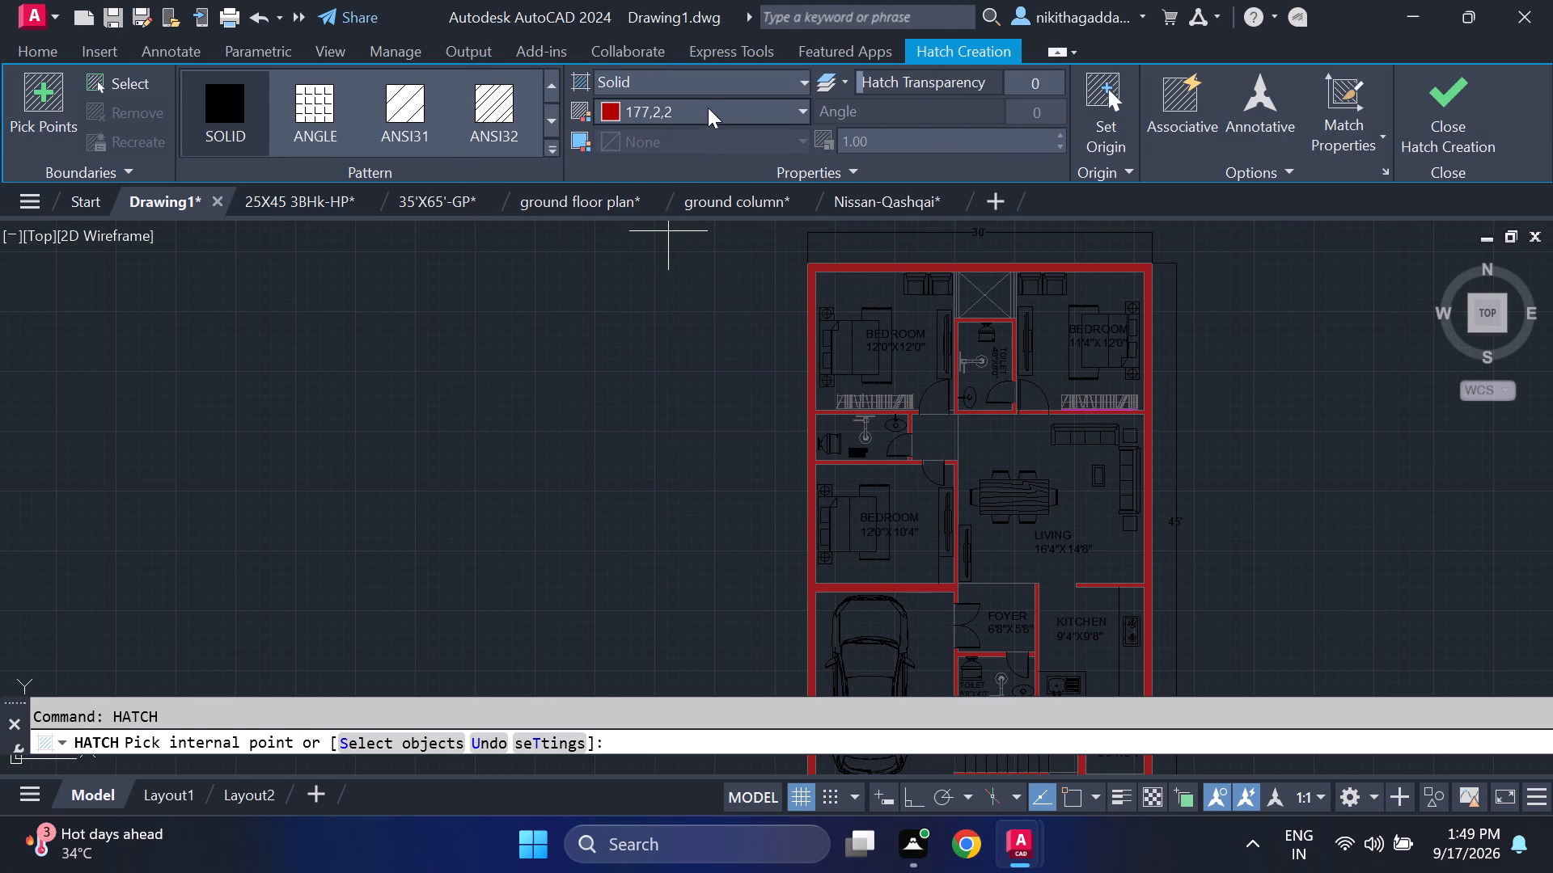
Set the hatch colour to the palette red 205,32,39.
{"action": "left_click", "coordinate": [710, 99]}
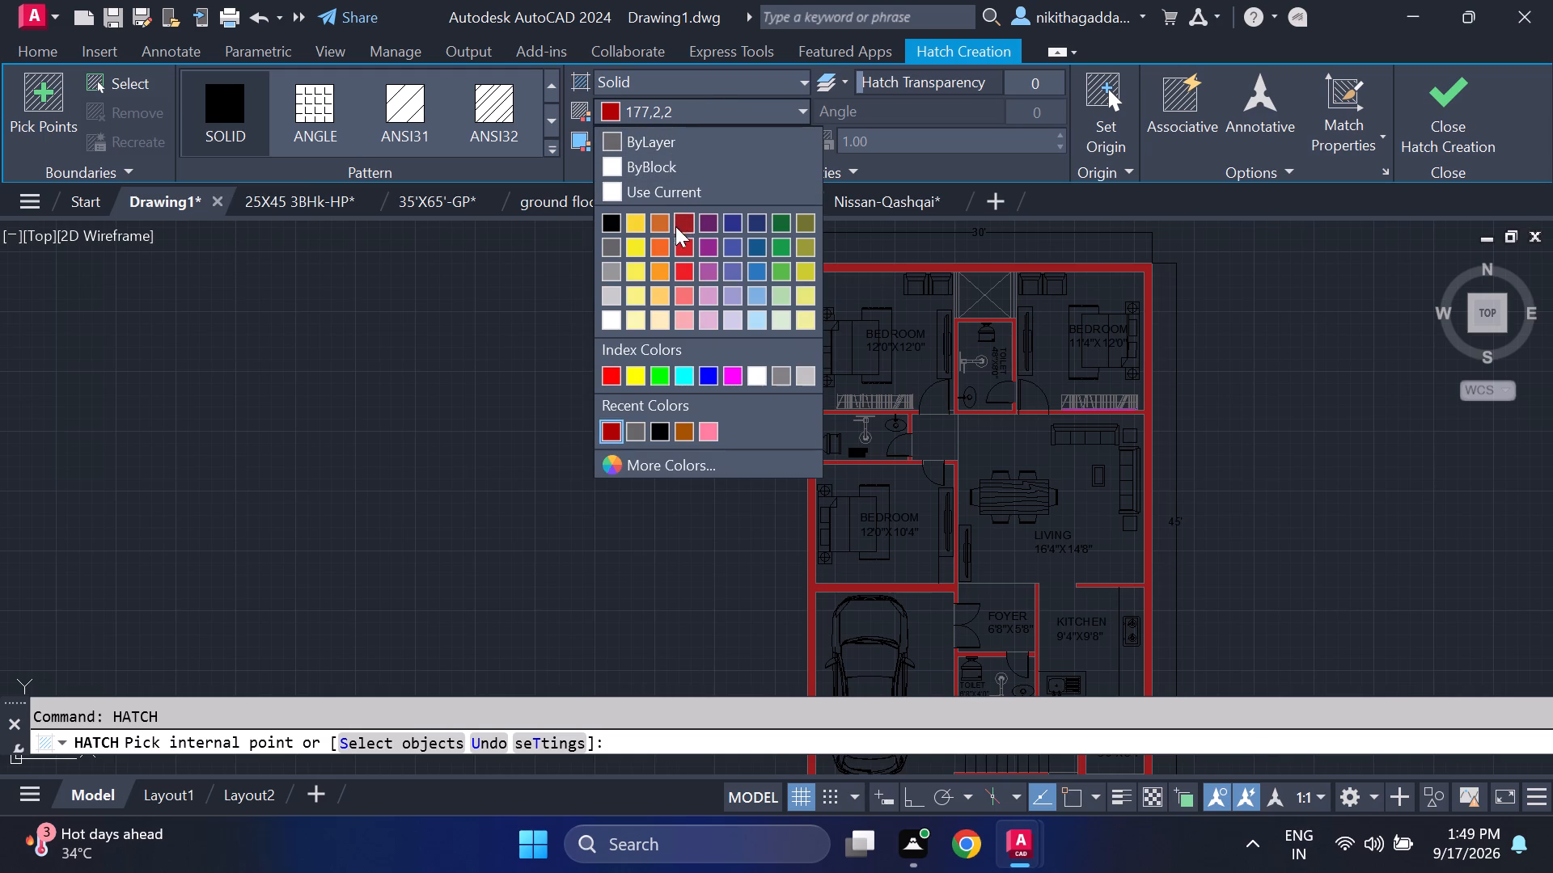
{"action": "left_click", "coordinate": [679, 235]}
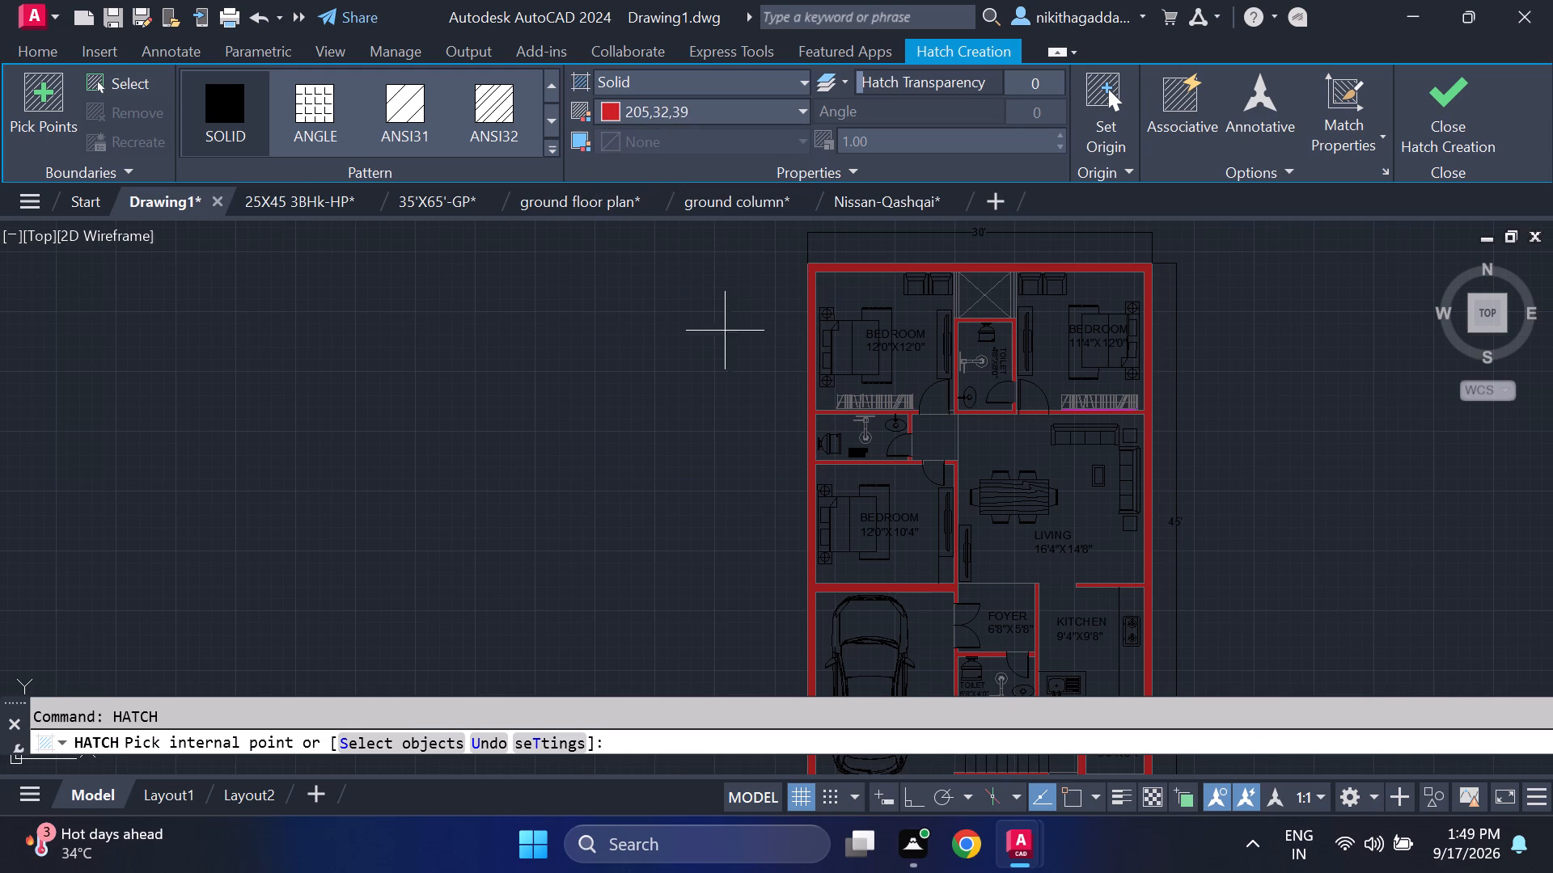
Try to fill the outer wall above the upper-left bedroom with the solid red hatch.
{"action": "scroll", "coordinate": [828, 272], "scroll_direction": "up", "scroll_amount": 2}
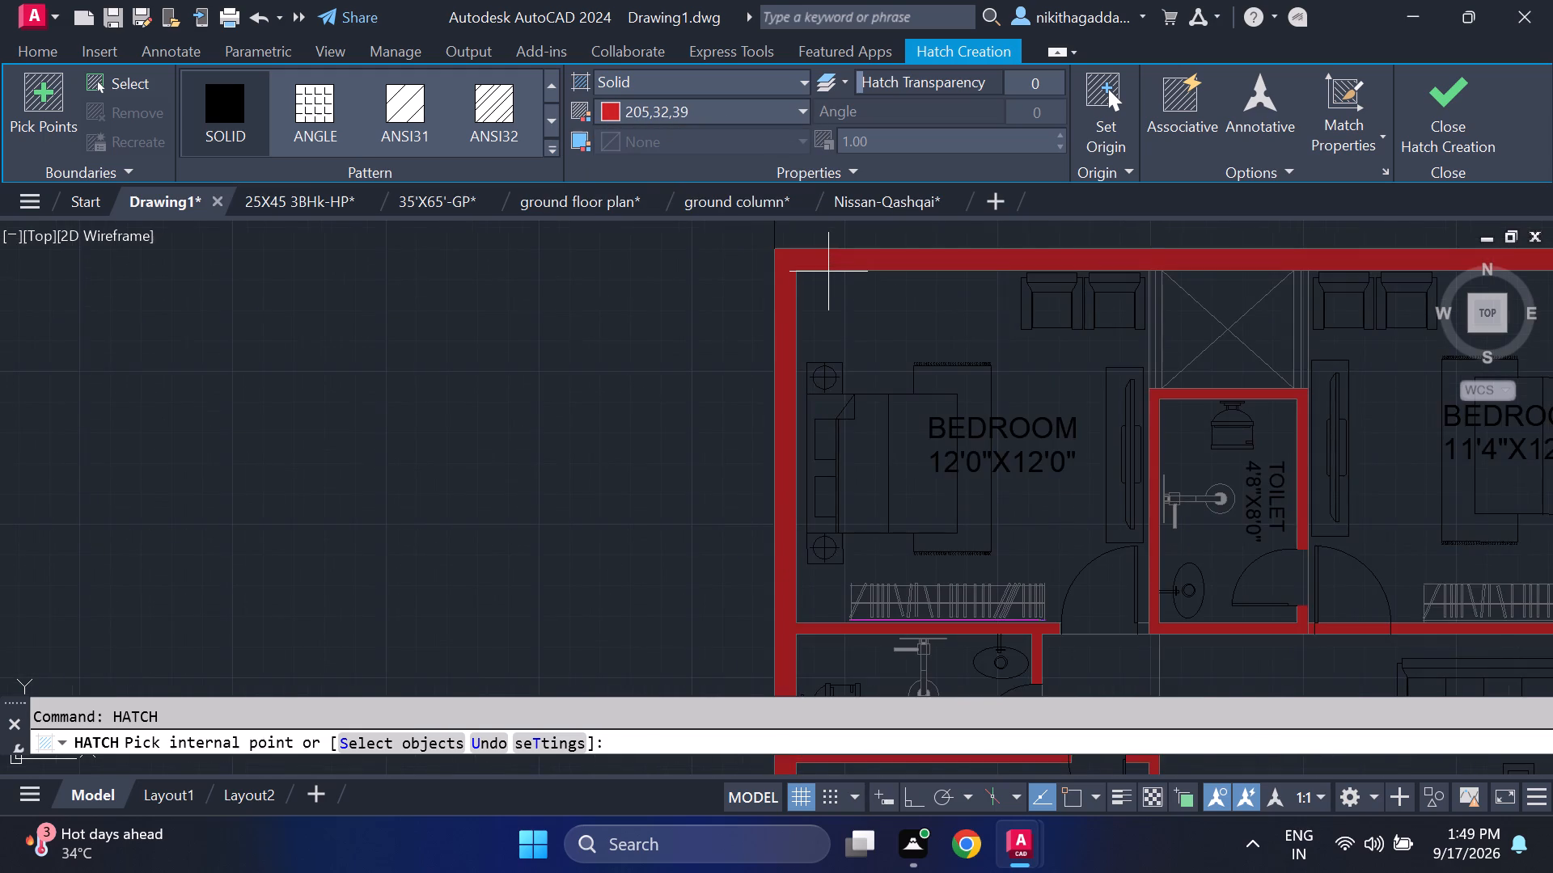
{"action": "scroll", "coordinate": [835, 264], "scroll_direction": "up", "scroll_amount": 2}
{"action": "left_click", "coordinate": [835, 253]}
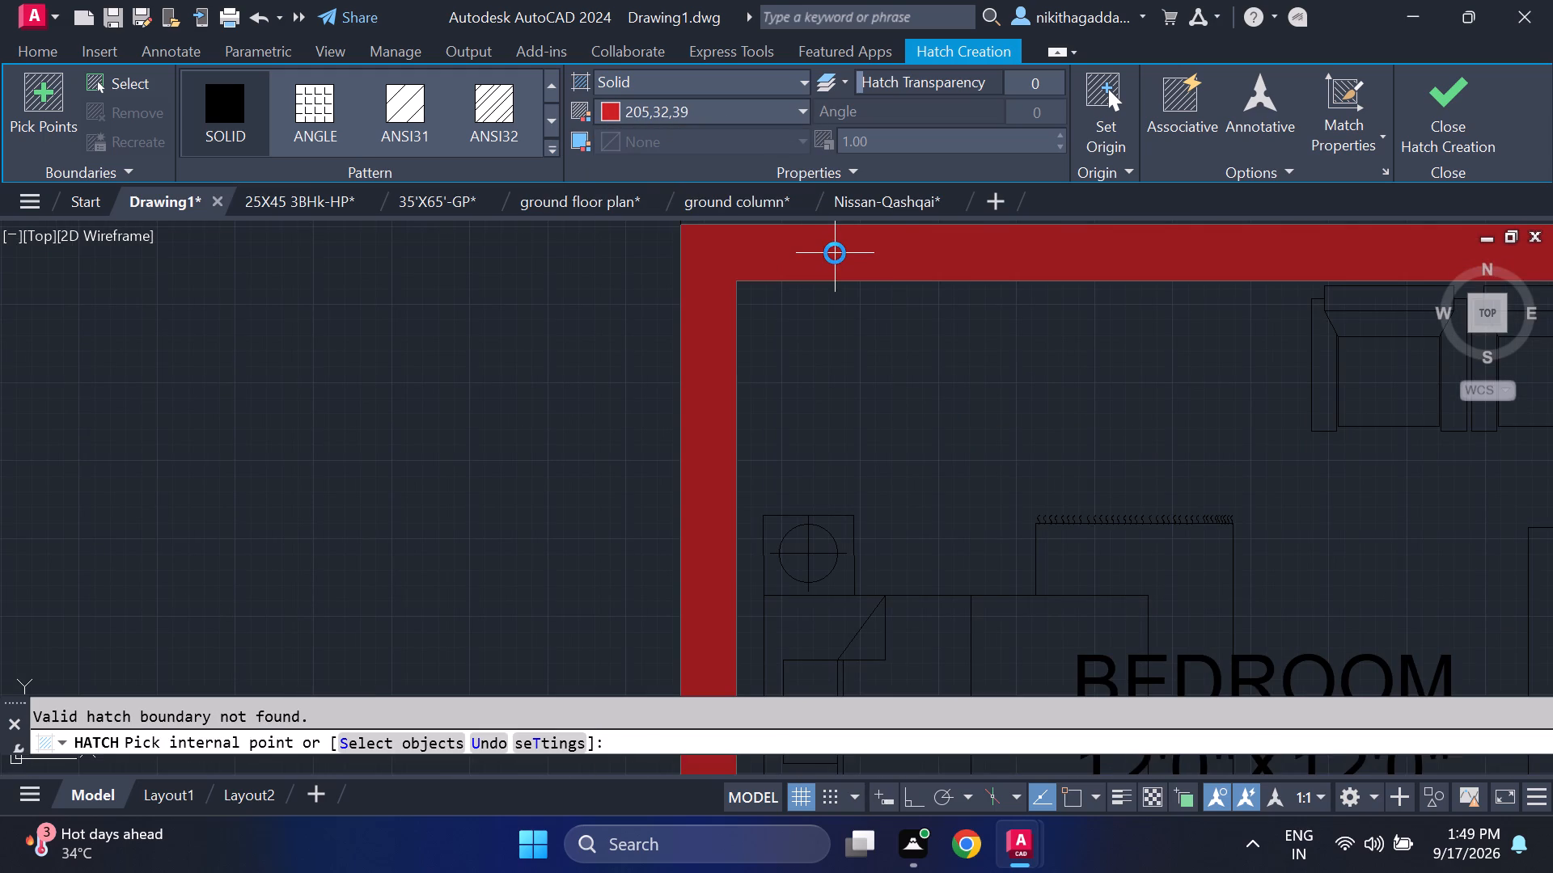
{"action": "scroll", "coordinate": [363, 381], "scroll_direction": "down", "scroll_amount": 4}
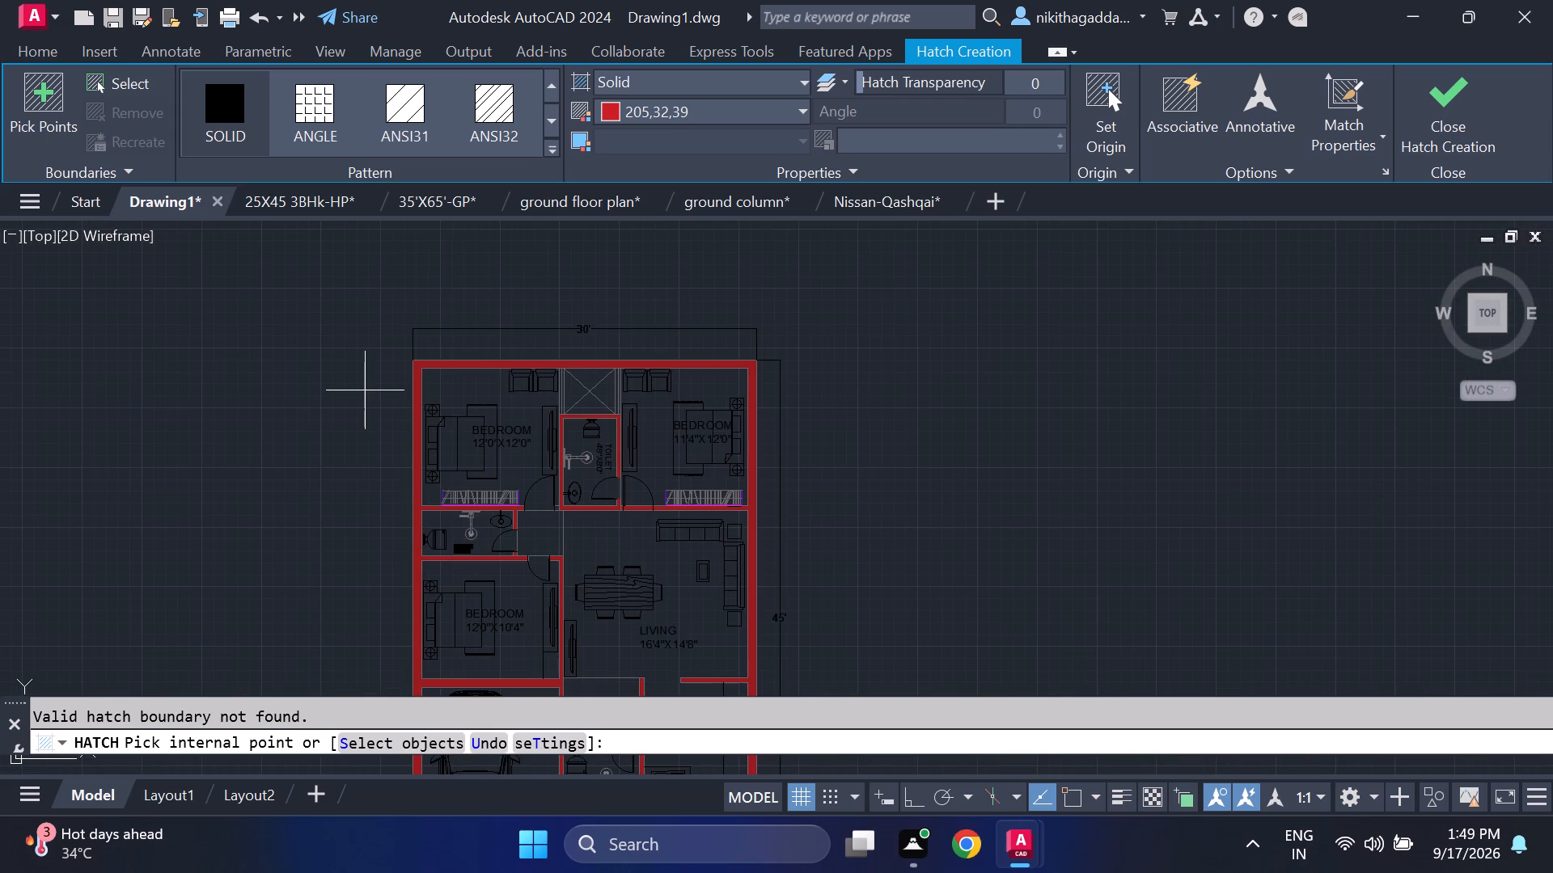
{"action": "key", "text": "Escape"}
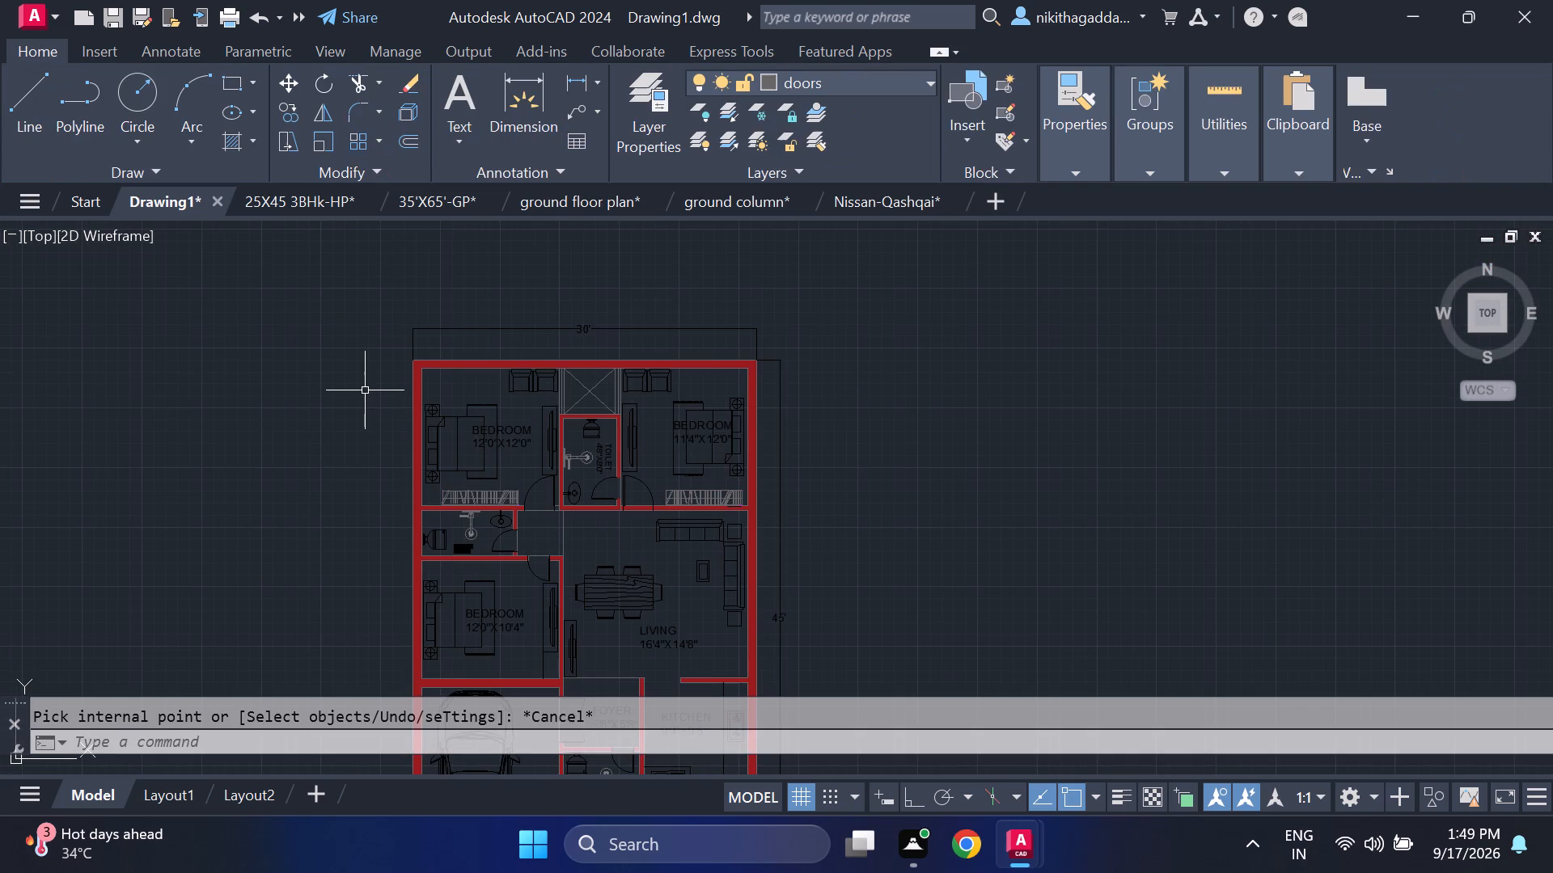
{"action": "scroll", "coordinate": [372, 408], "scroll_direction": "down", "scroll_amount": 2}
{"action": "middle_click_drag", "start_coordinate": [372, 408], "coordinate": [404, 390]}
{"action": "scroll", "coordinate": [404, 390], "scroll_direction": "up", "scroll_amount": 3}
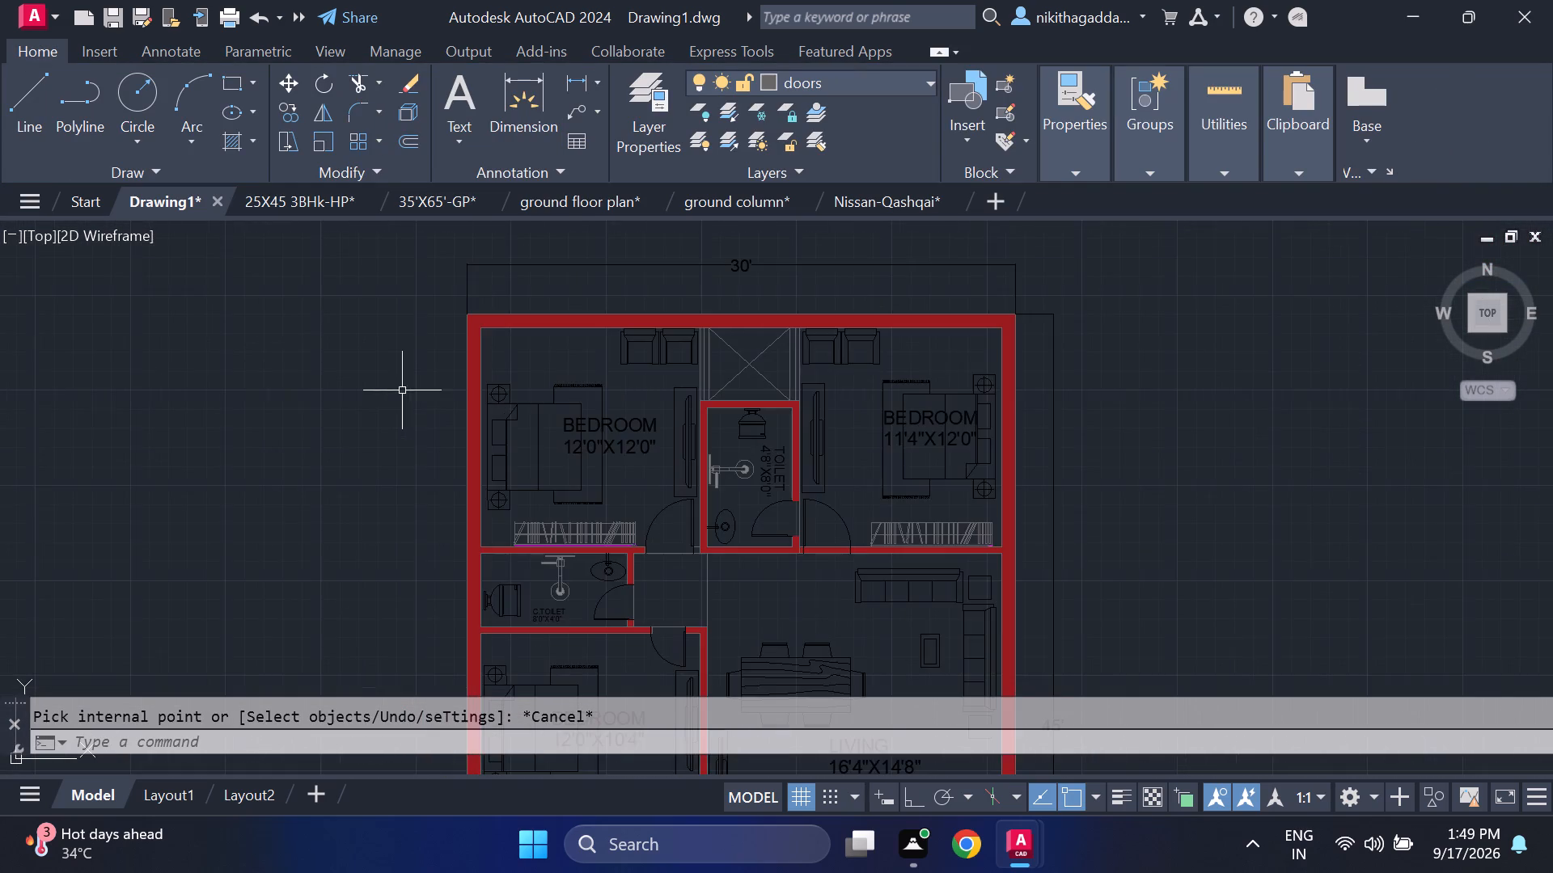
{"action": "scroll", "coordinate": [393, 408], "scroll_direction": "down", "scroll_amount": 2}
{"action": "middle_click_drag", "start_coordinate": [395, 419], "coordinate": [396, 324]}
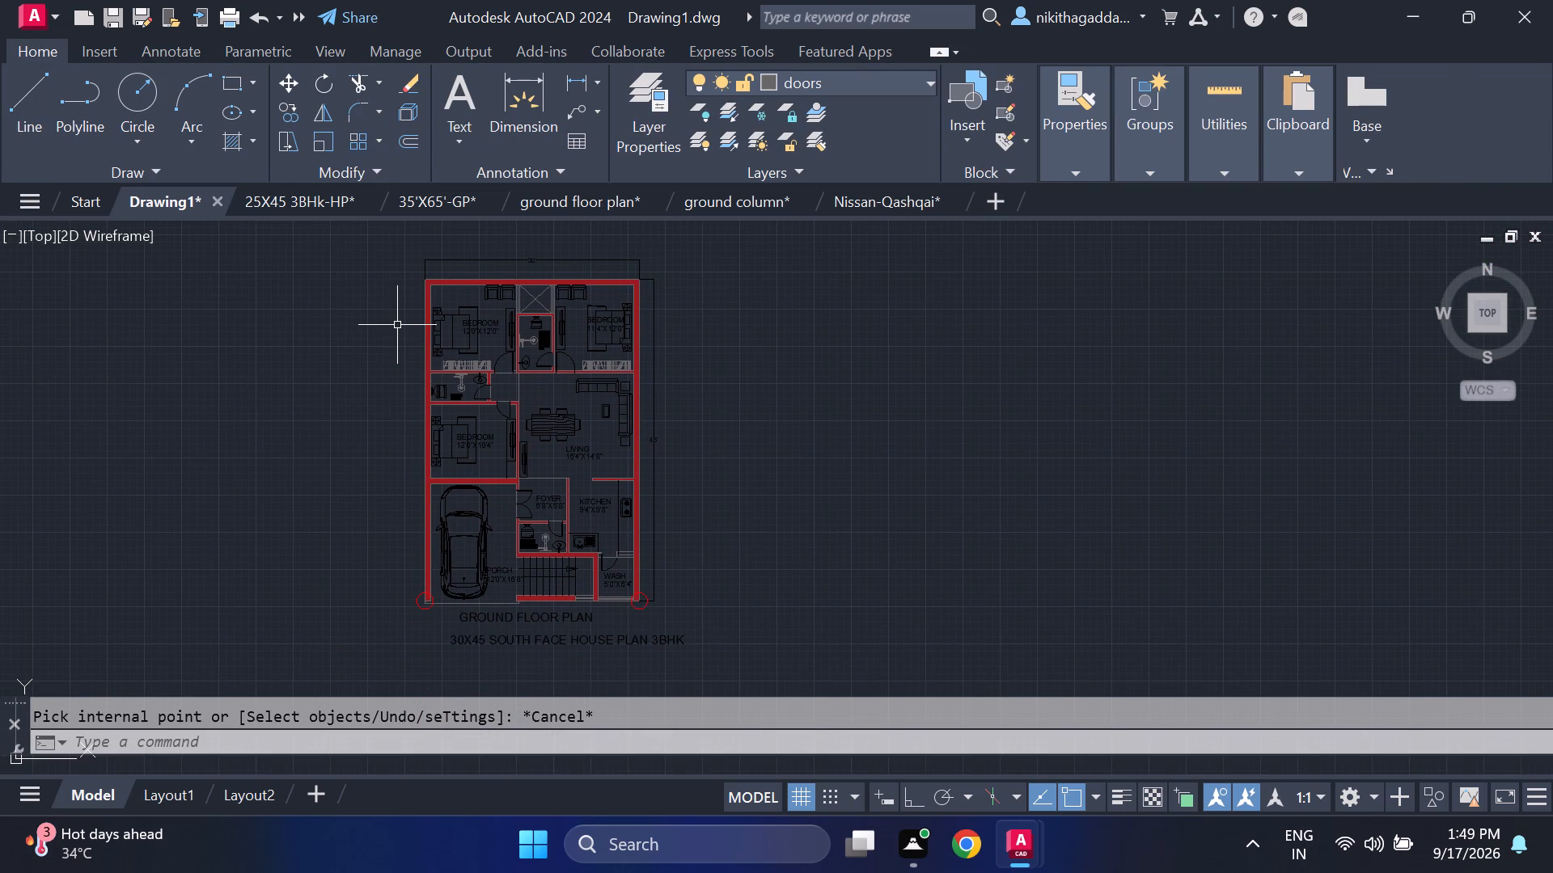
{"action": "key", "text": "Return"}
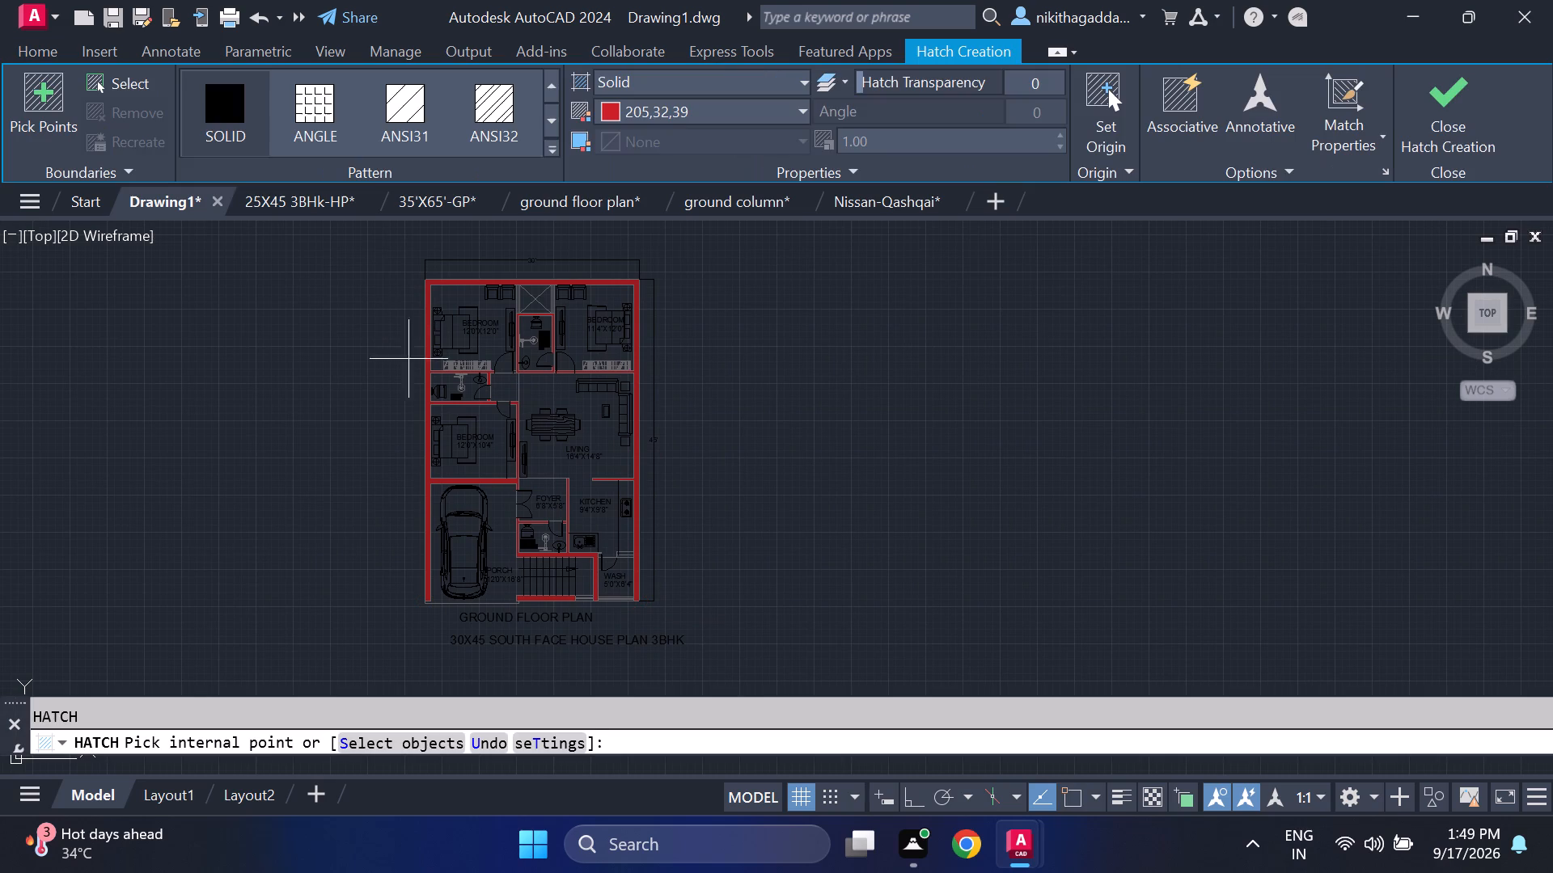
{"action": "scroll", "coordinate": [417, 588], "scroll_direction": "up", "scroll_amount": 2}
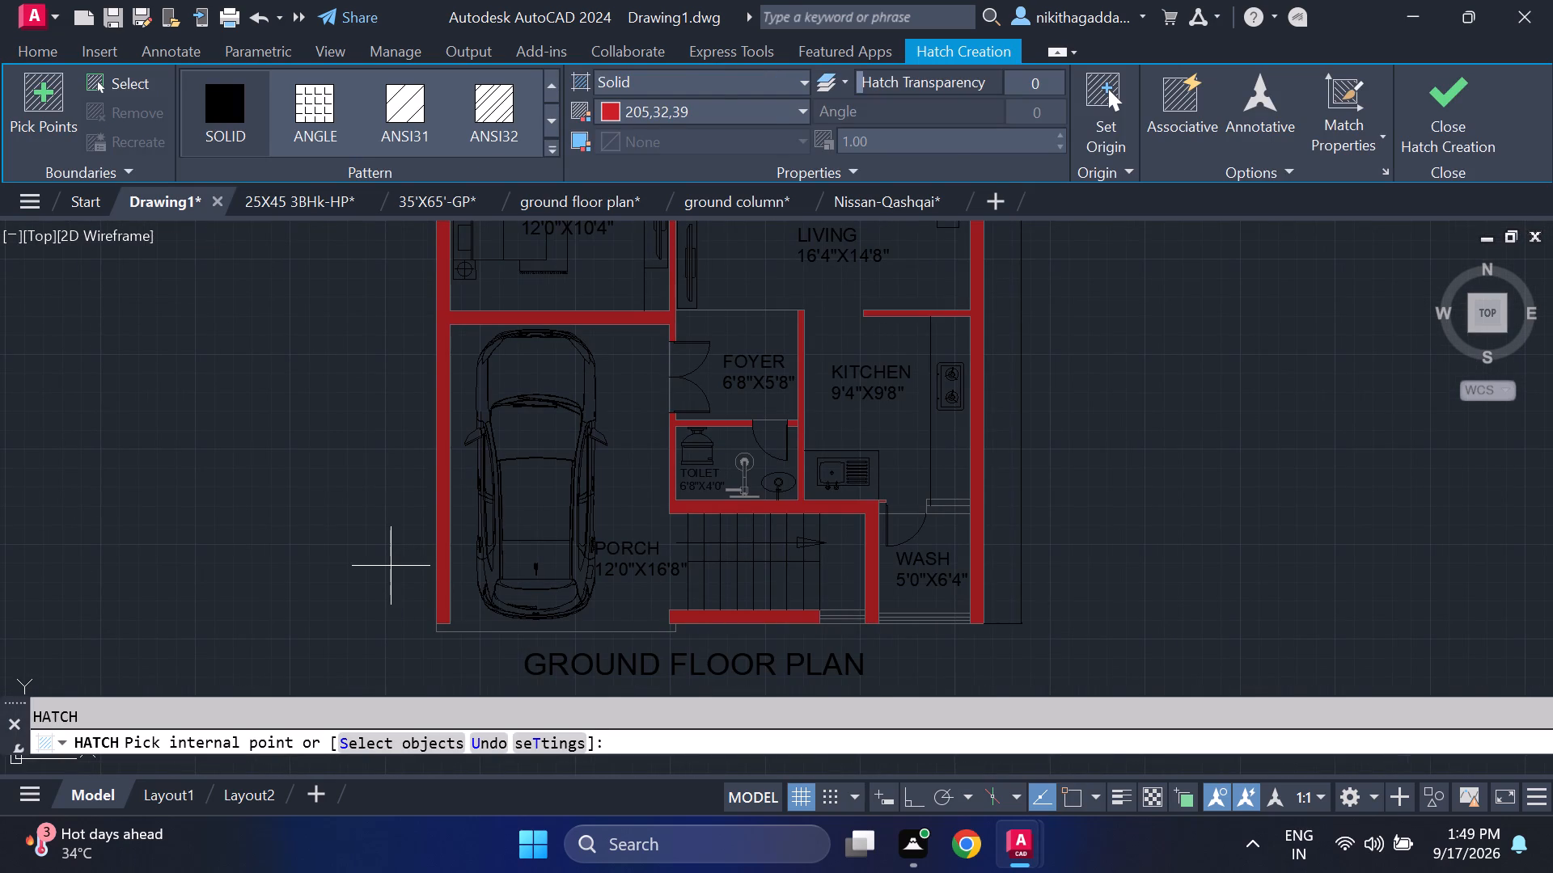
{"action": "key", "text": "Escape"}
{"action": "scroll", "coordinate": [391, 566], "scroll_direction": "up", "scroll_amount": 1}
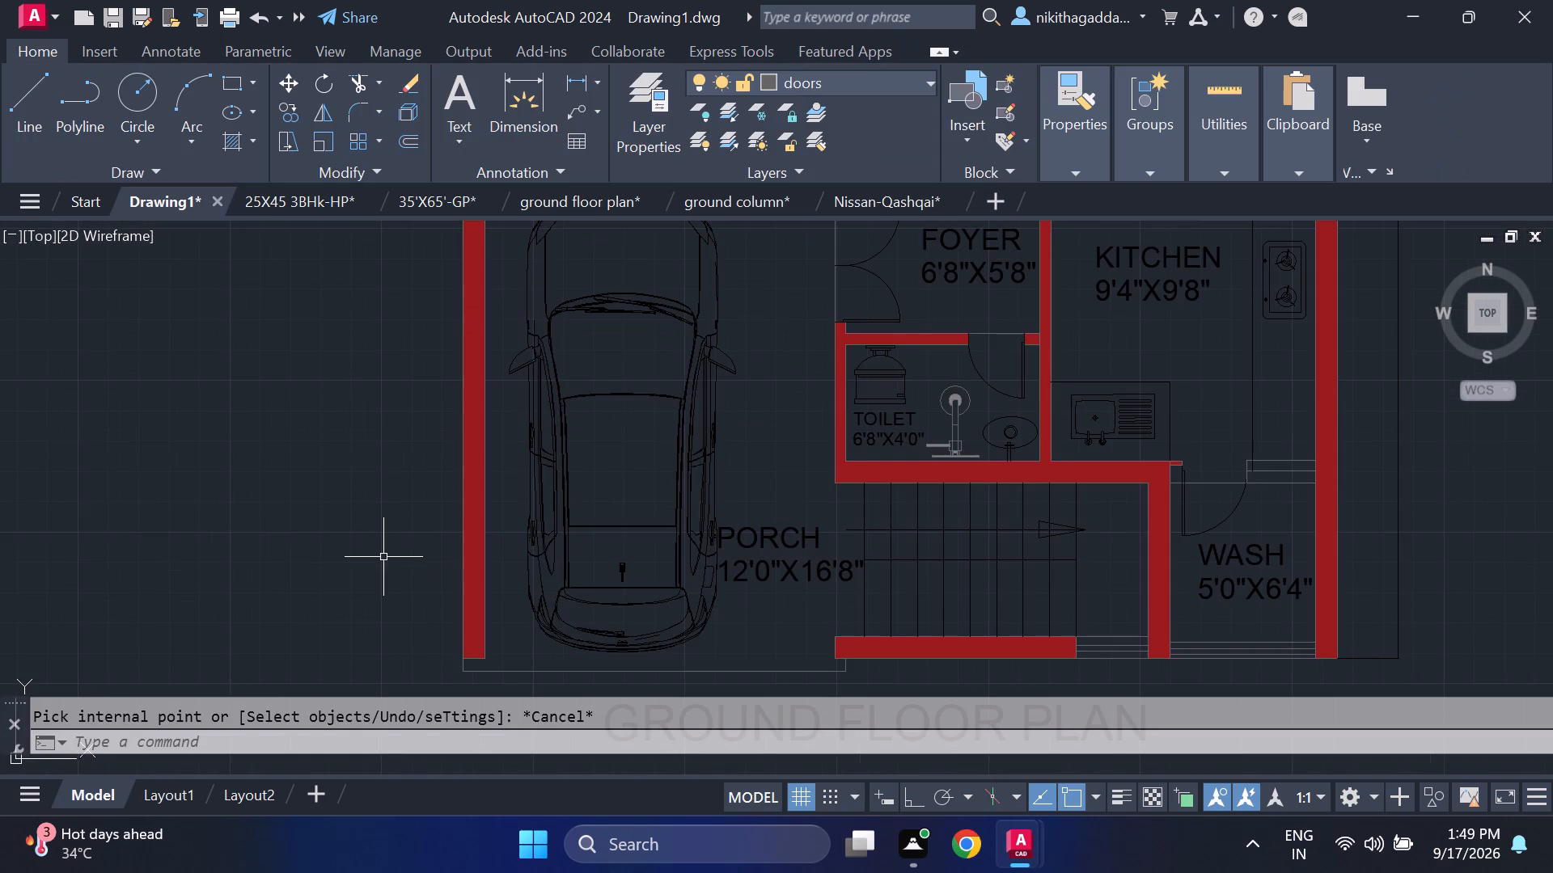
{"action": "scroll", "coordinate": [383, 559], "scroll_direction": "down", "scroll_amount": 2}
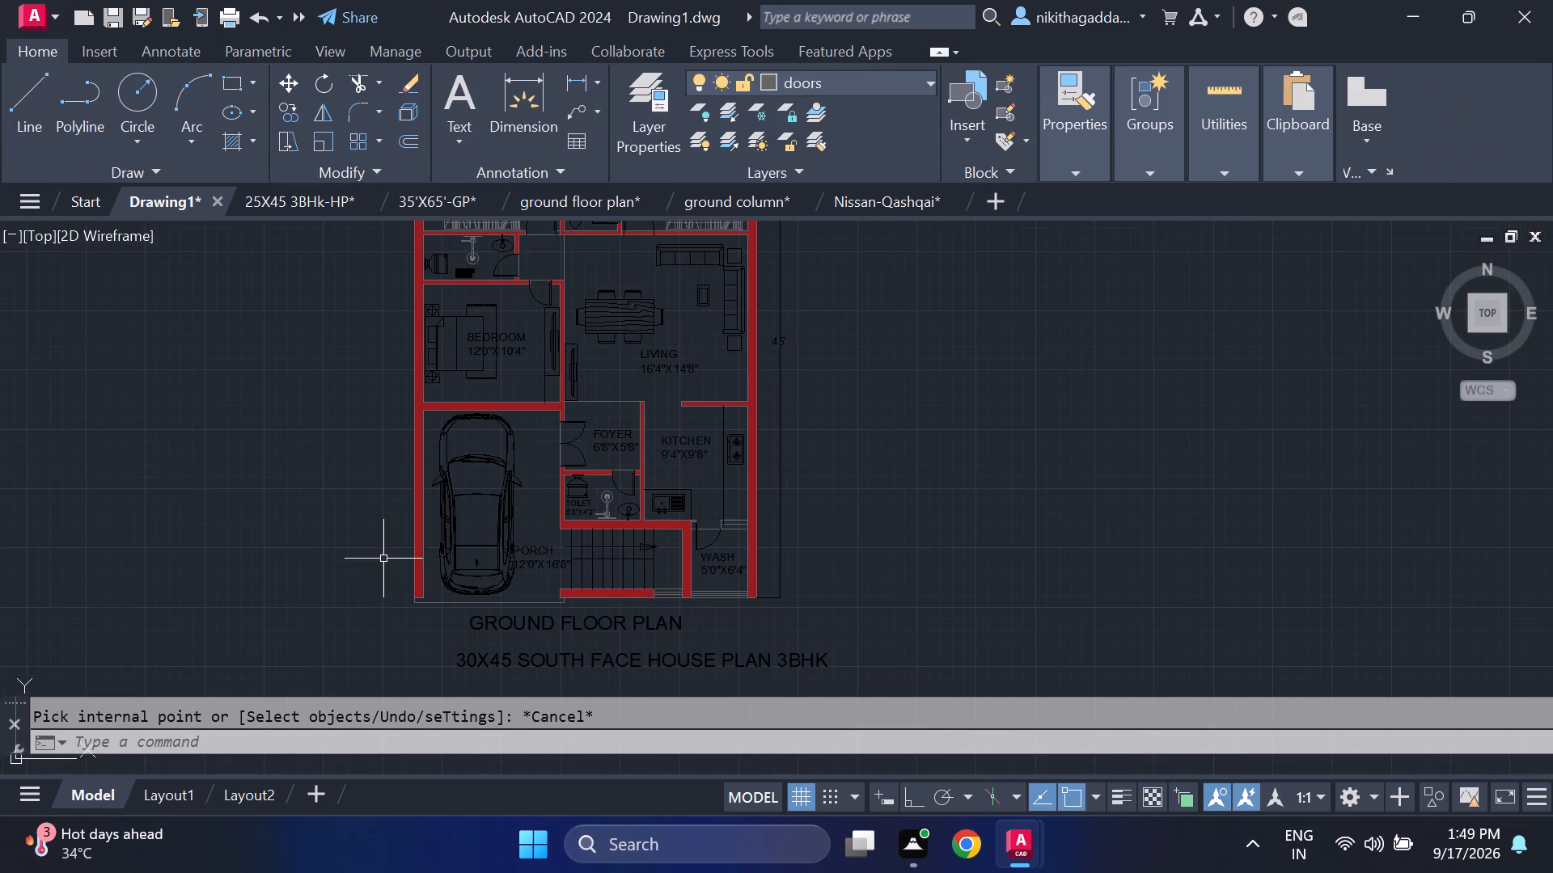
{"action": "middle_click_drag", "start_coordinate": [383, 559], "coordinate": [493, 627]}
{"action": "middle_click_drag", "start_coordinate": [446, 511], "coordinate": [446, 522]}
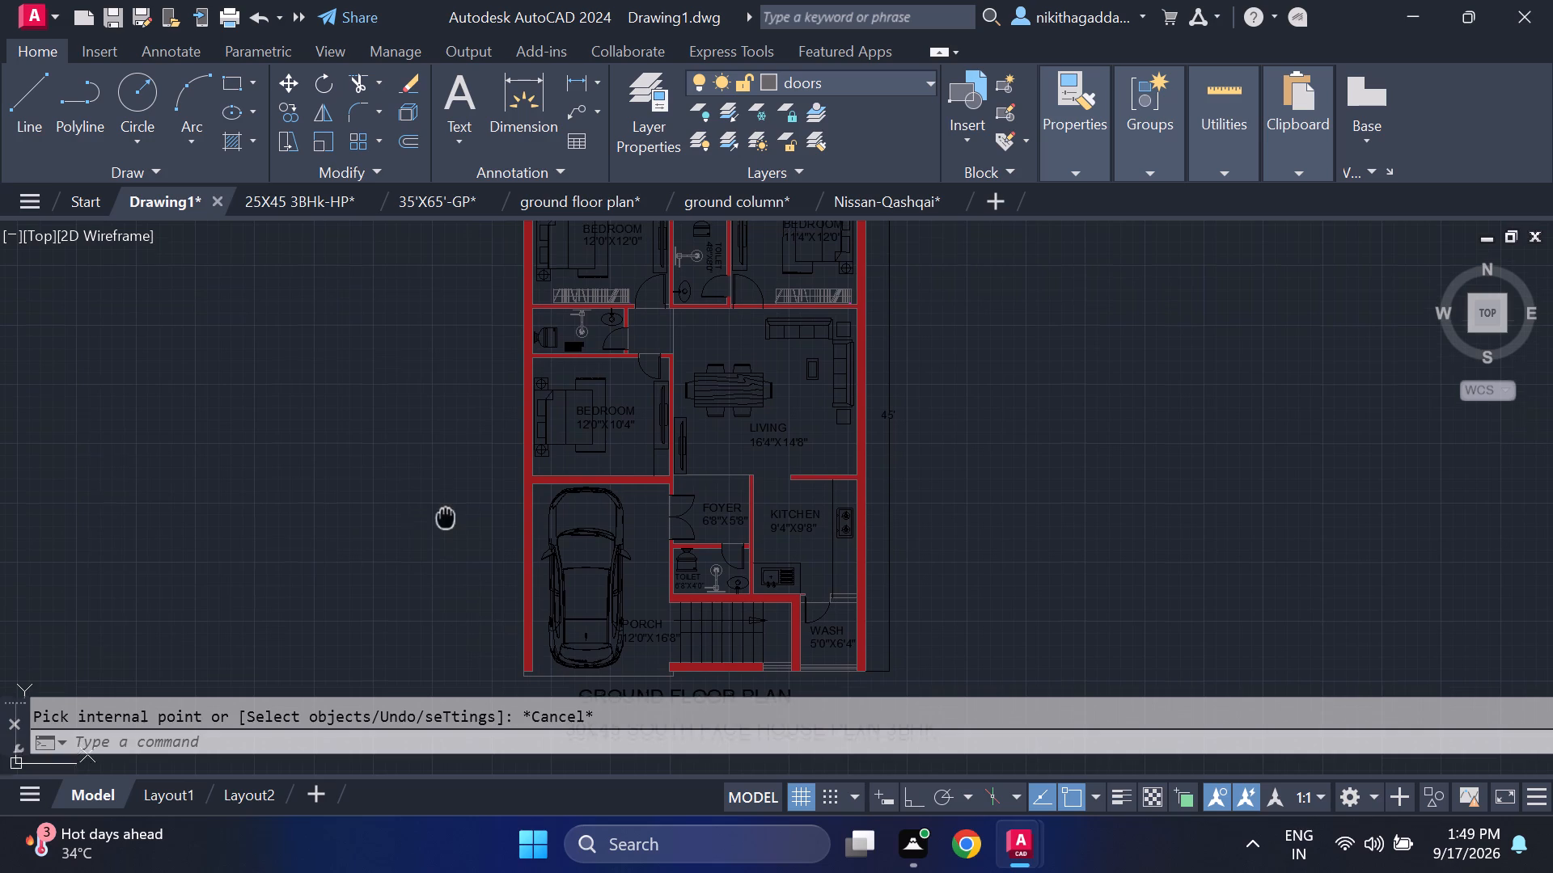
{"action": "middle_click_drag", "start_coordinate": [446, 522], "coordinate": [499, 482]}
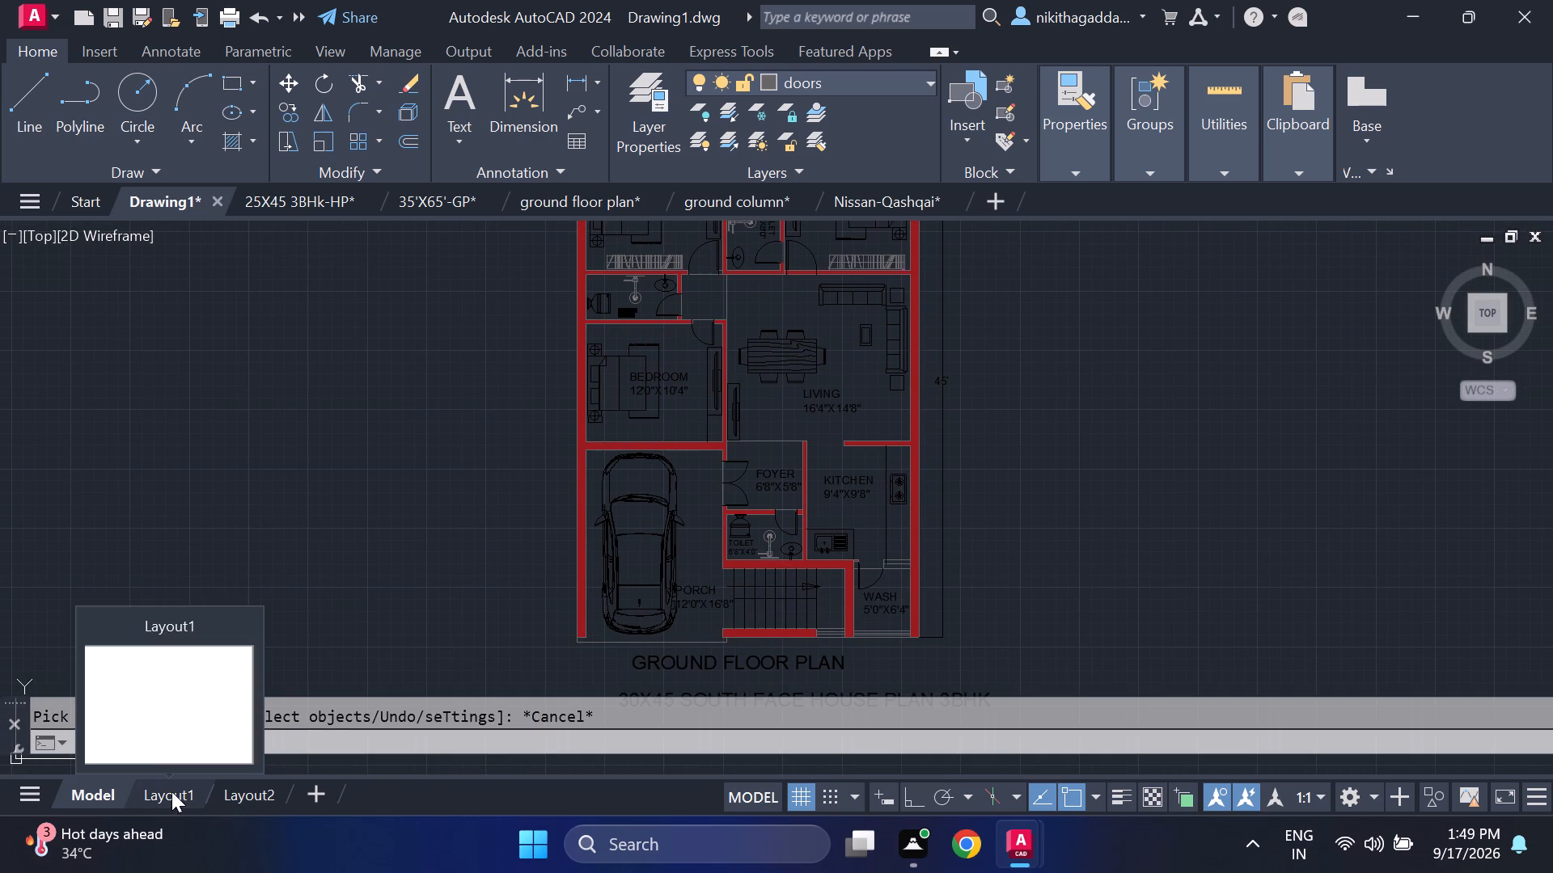
Query the drawing's log file path with the LOGFILENAME variable.
{"action": "type", "text": "LOGFILE"}
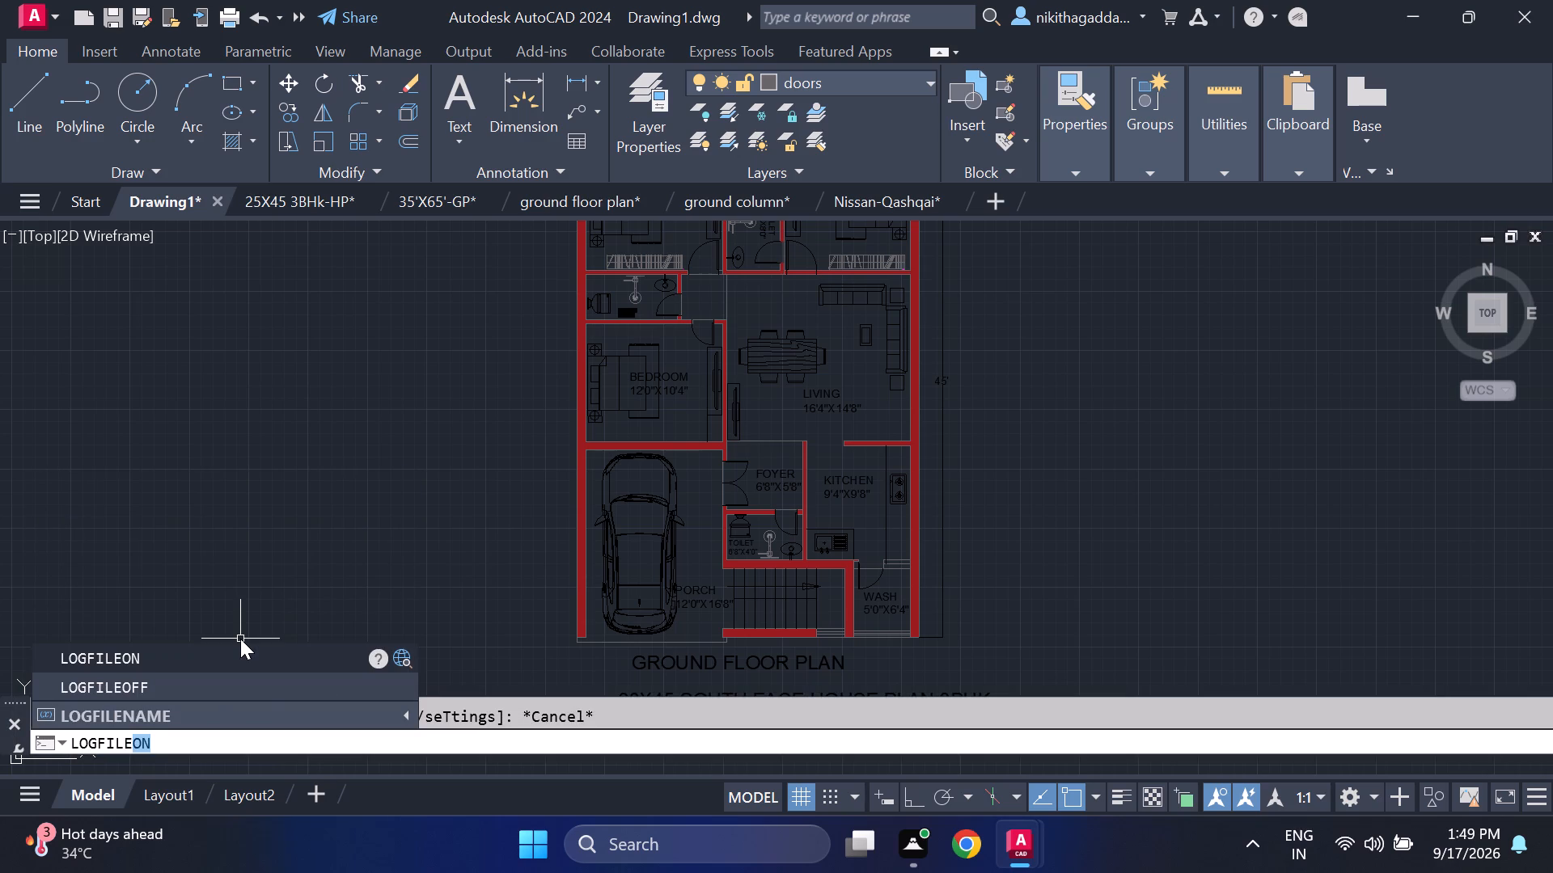
{"action": "left_click", "coordinate": [139, 714]}
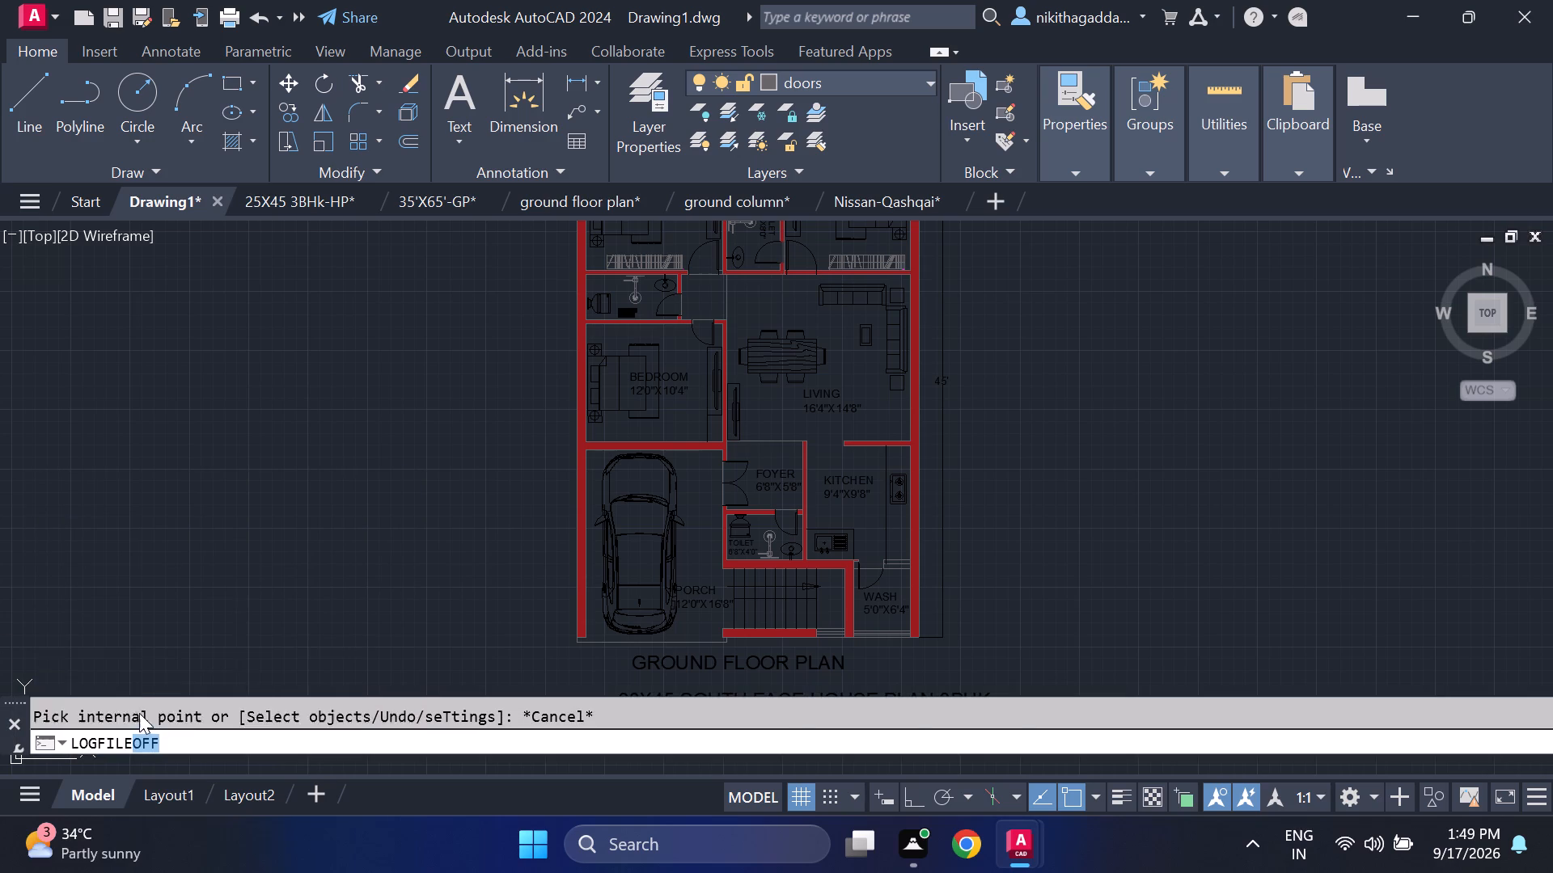
Modify the Layout1 page setup to use the ISO full bleed B0 (1414.00 x 1000.00 MM) paper size.
{"action": "left_click", "coordinate": [167, 799]}
{"action": "scroll", "coordinate": [407, 597], "scroll_direction": "down", "scroll_amount": 1}
{"action": "middle_click_drag", "start_coordinate": [407, 597], "coordinate": [399, 630]}
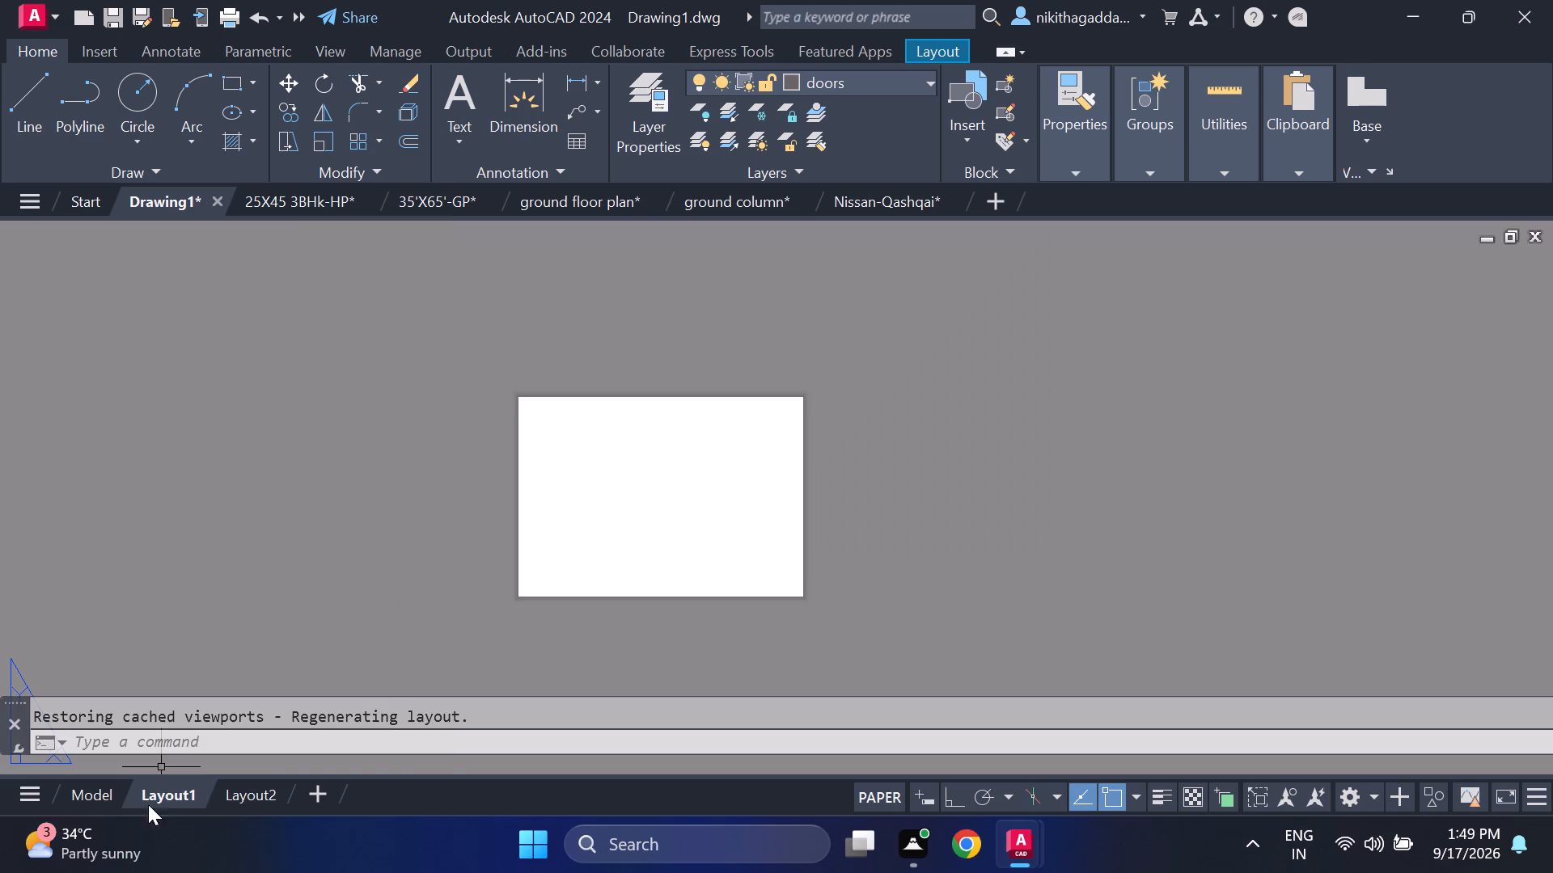
{"action": "right_click", "coordinate": [160, 794]}
{"action": "left_click", "coordinate": [290, 469]}
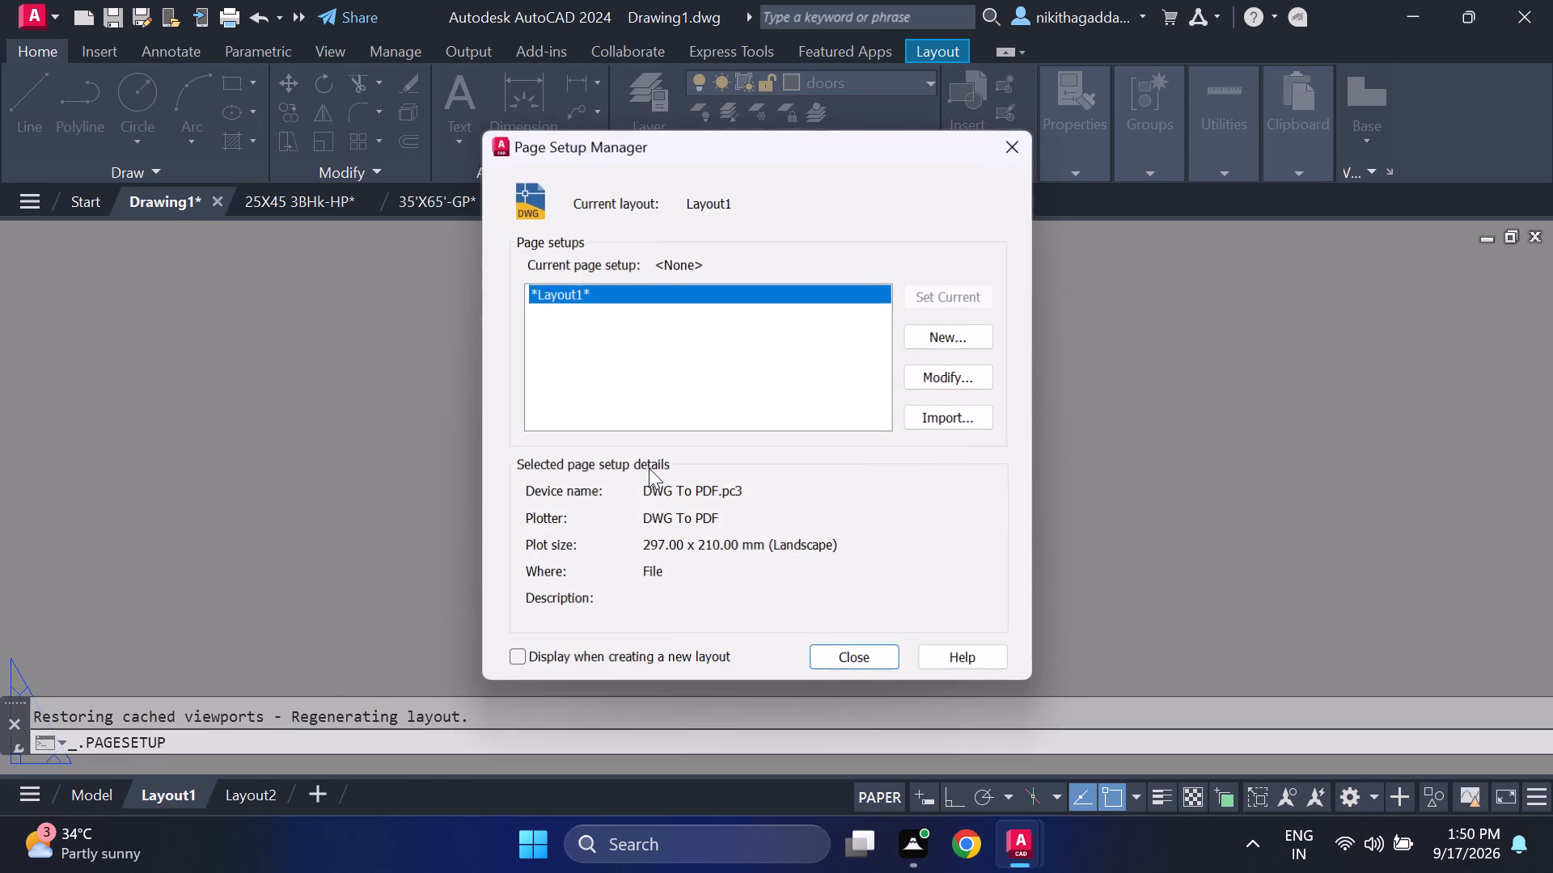
{"action": "left_click", "coordinate": [958, 377]}
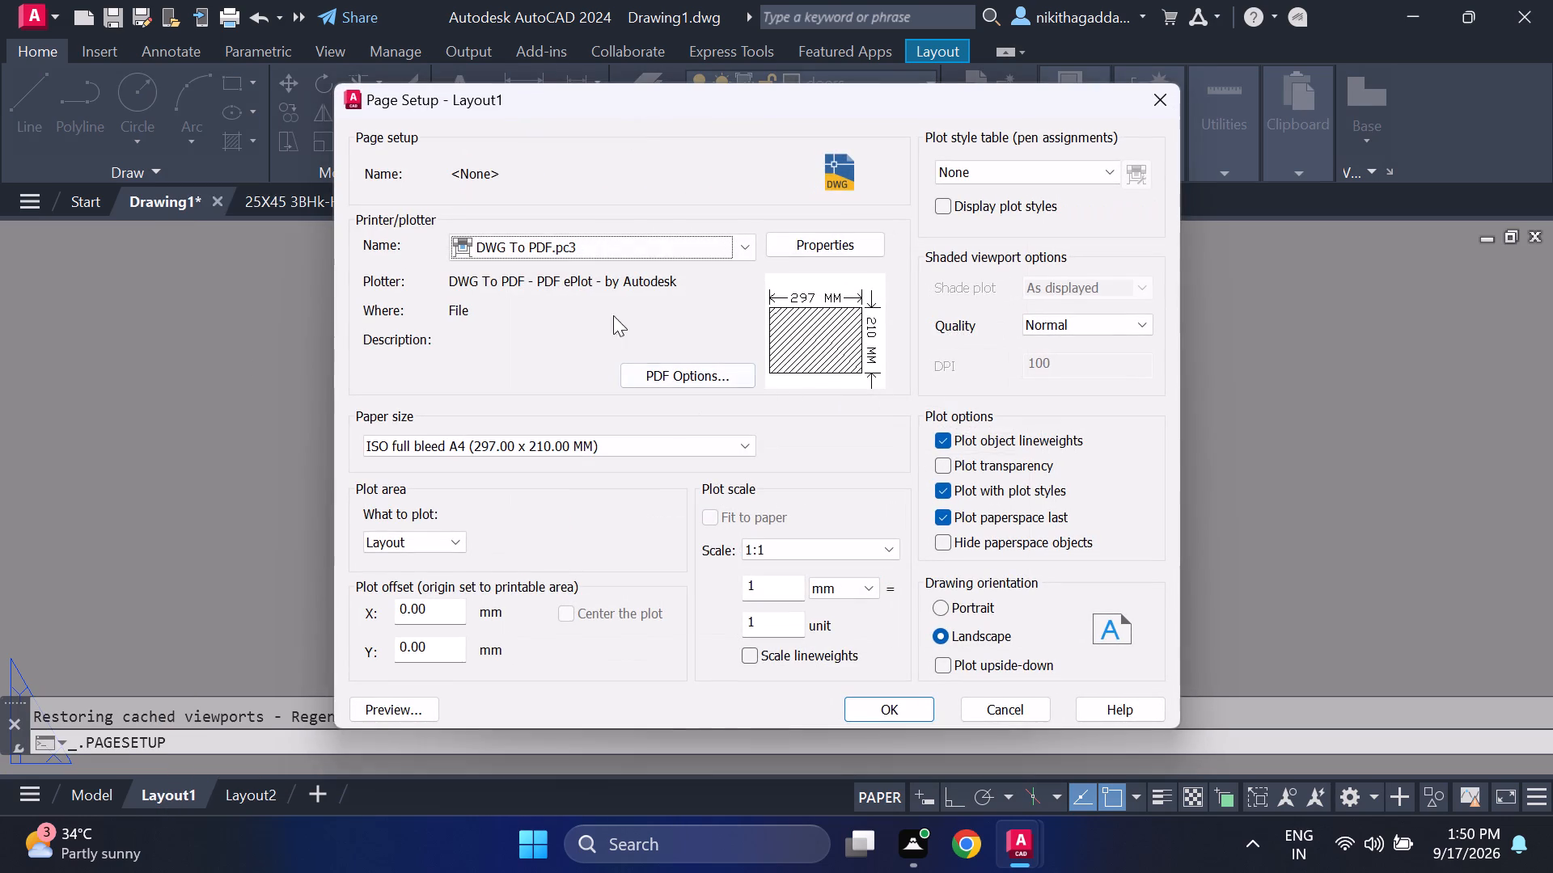
{"action": "left_click", "coordinate": [649, 446]}
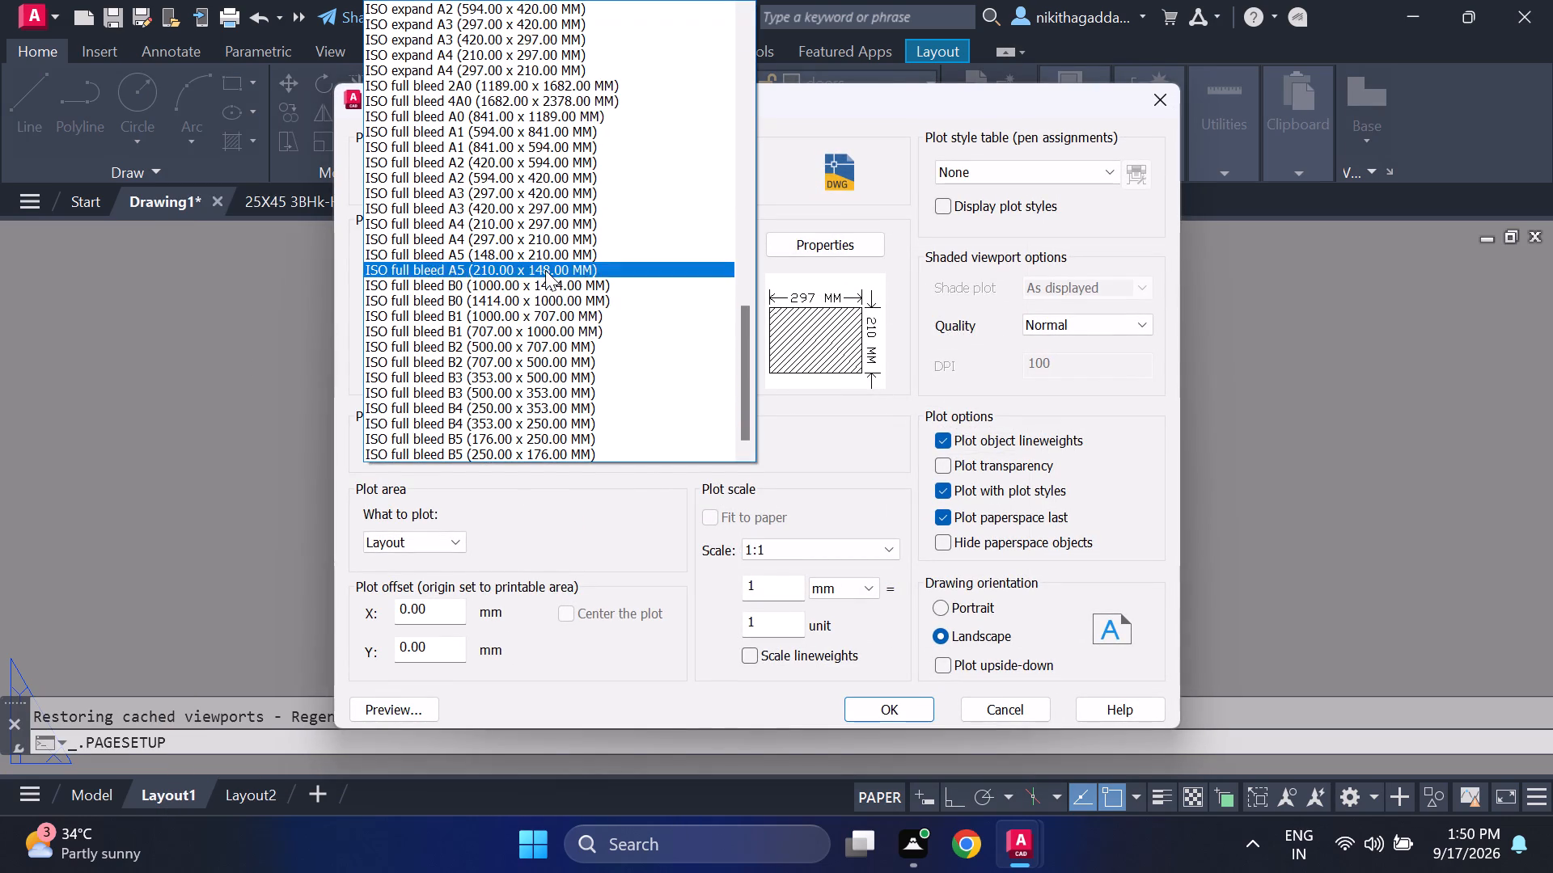
{"action": "left_click", "coordinate": [531, 302]}
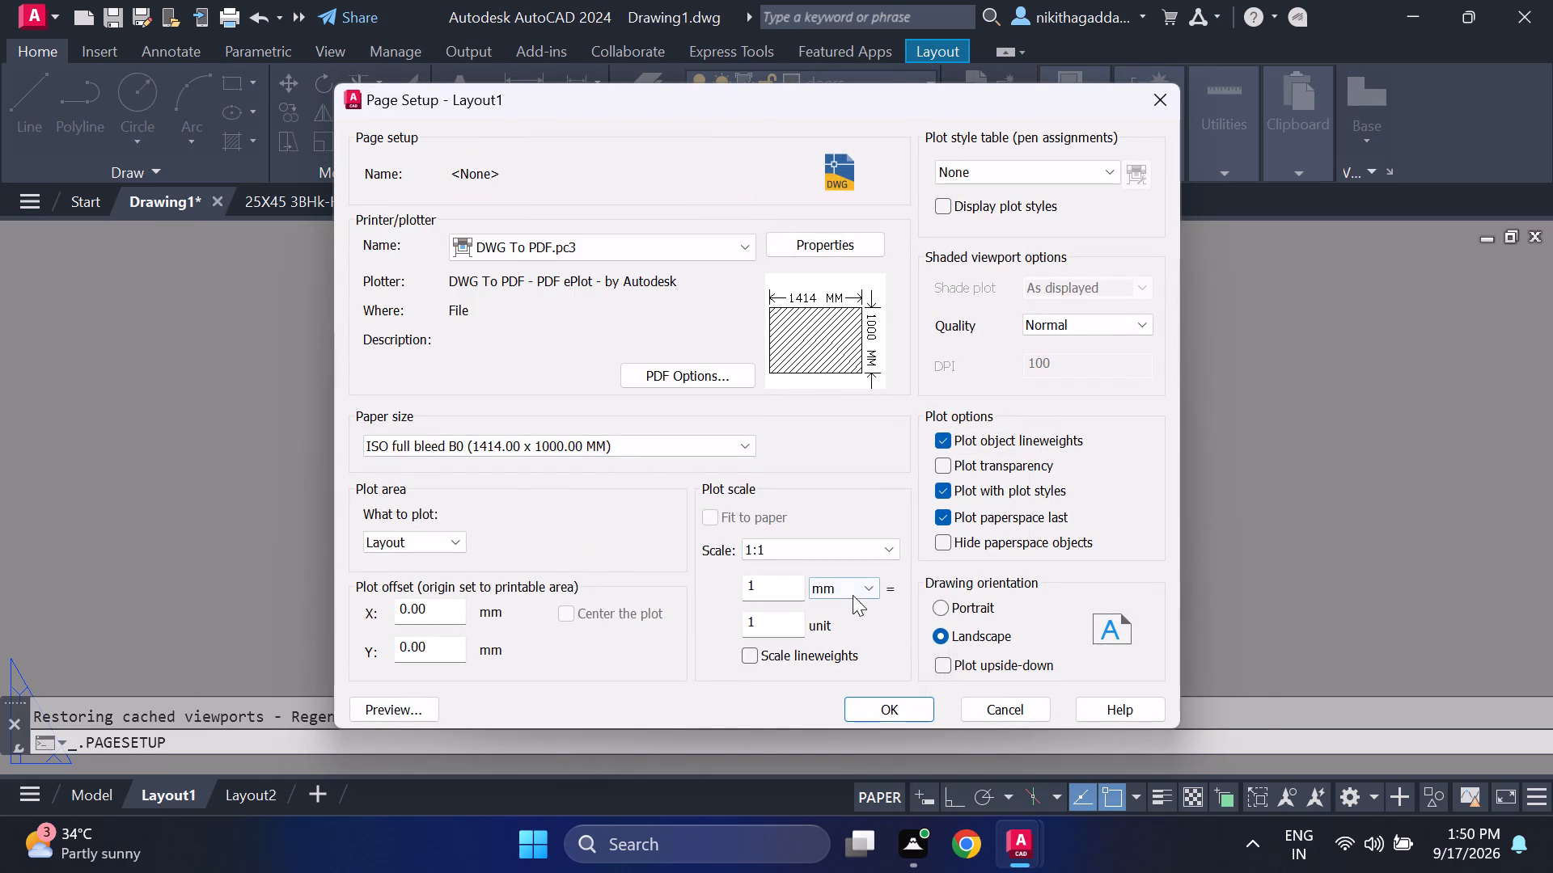
{"action": "left_click", "coordinate": [881, 700]}
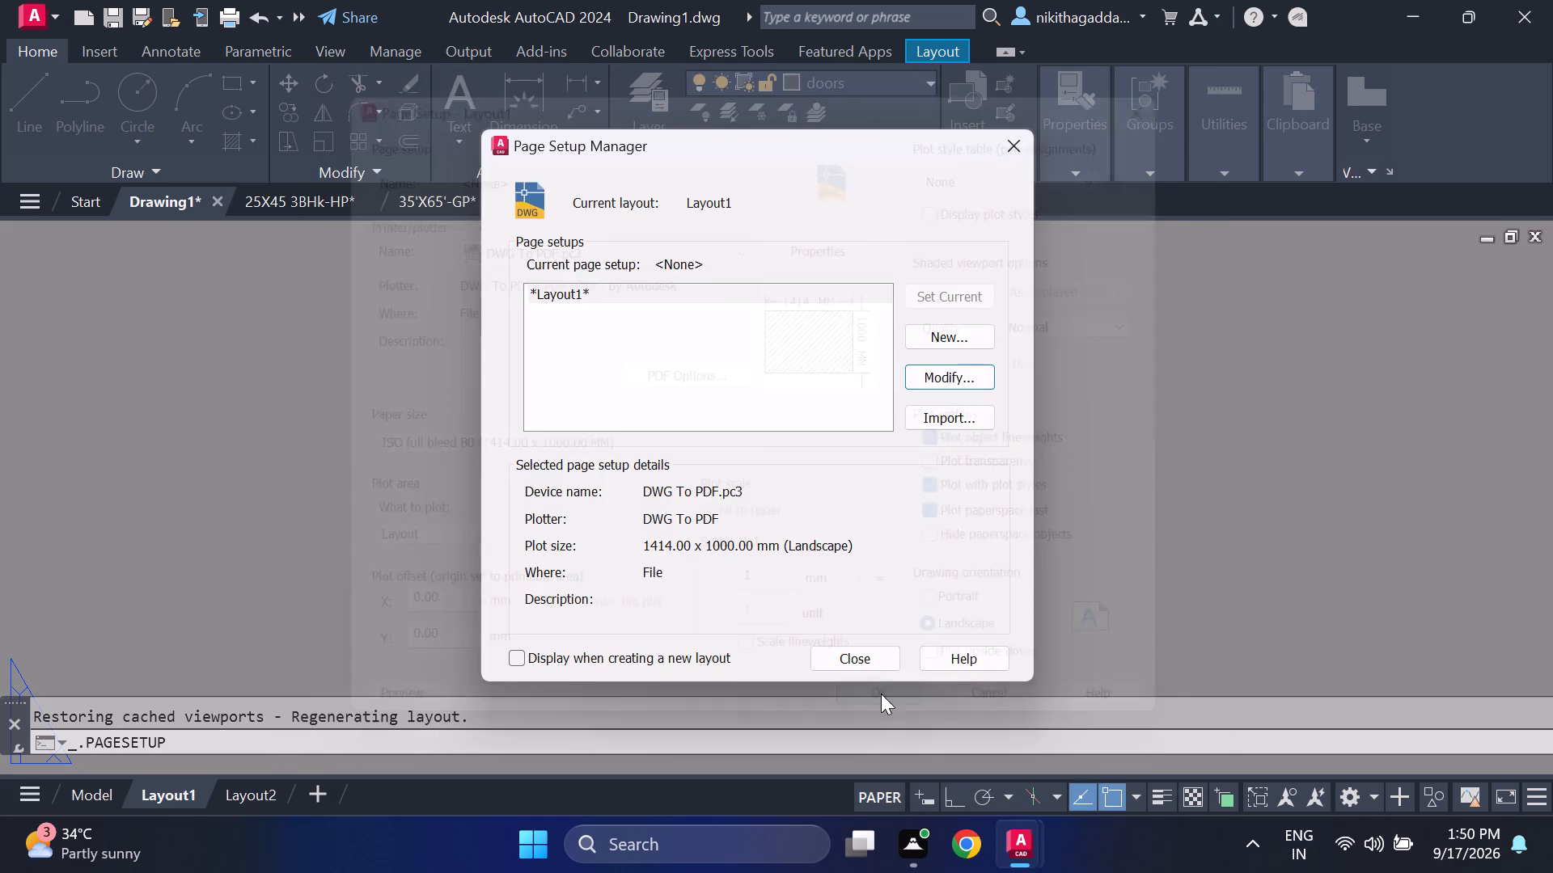
{"action": "left_click", "coordinate": [936, 289]}
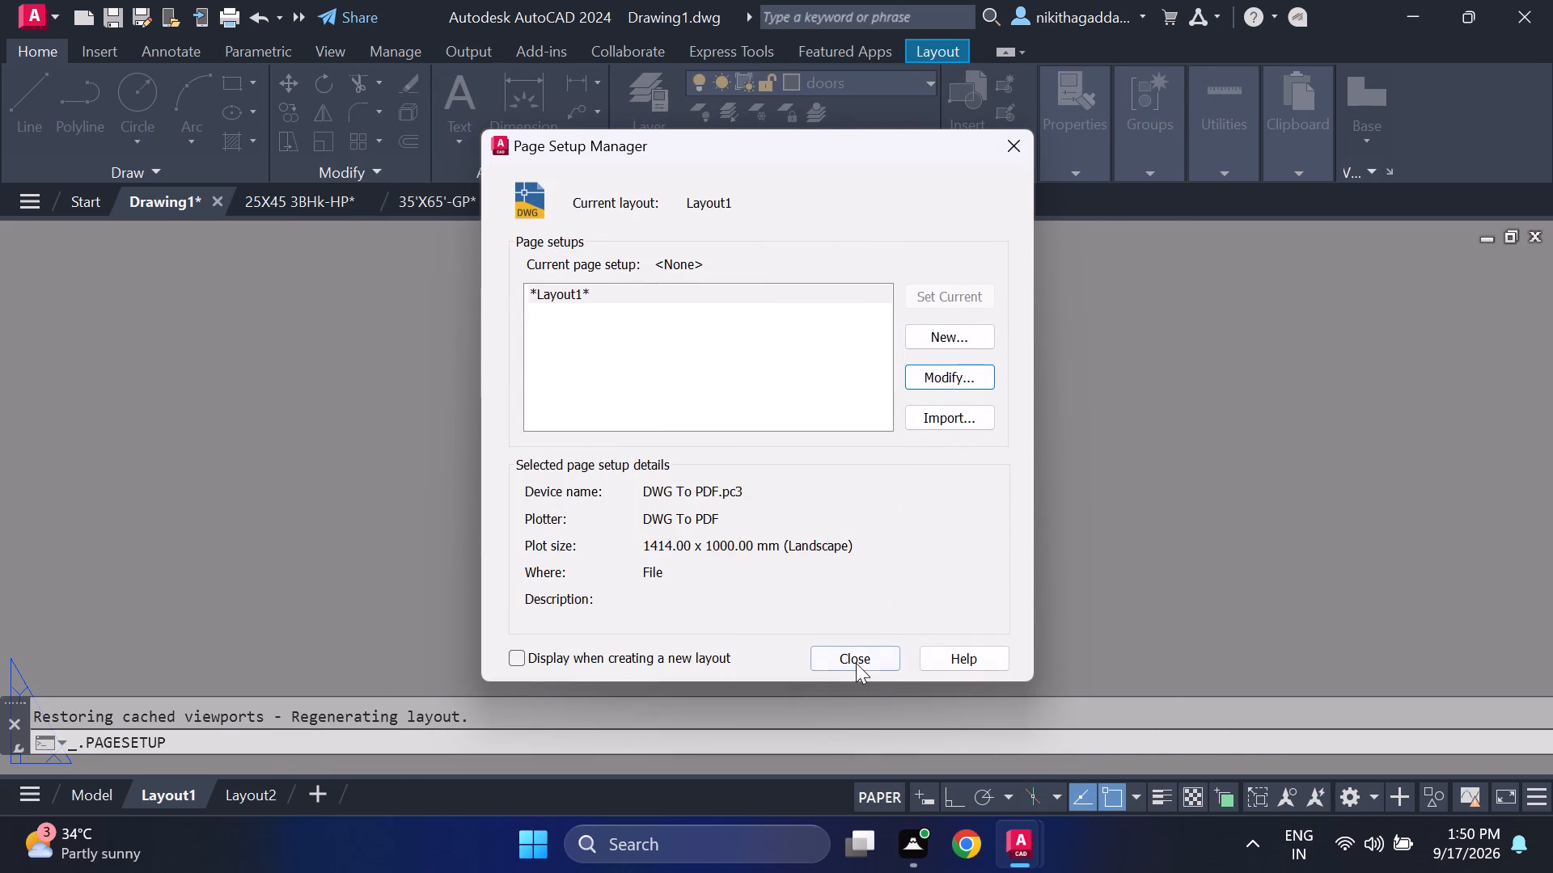
{"action": "left_click", "coordinate": [857, 656]}
Create a single viewport on Layout1 spanning the whole sheet between its opposite corners.
{"action": "scroll", "coordinate": [865, 614], "scroll_direction": "down", "scroll_amount": 3}
{"action": "middle_click_drag", "start_coordinate": [852, 560], "coordinate": [632, 537]}
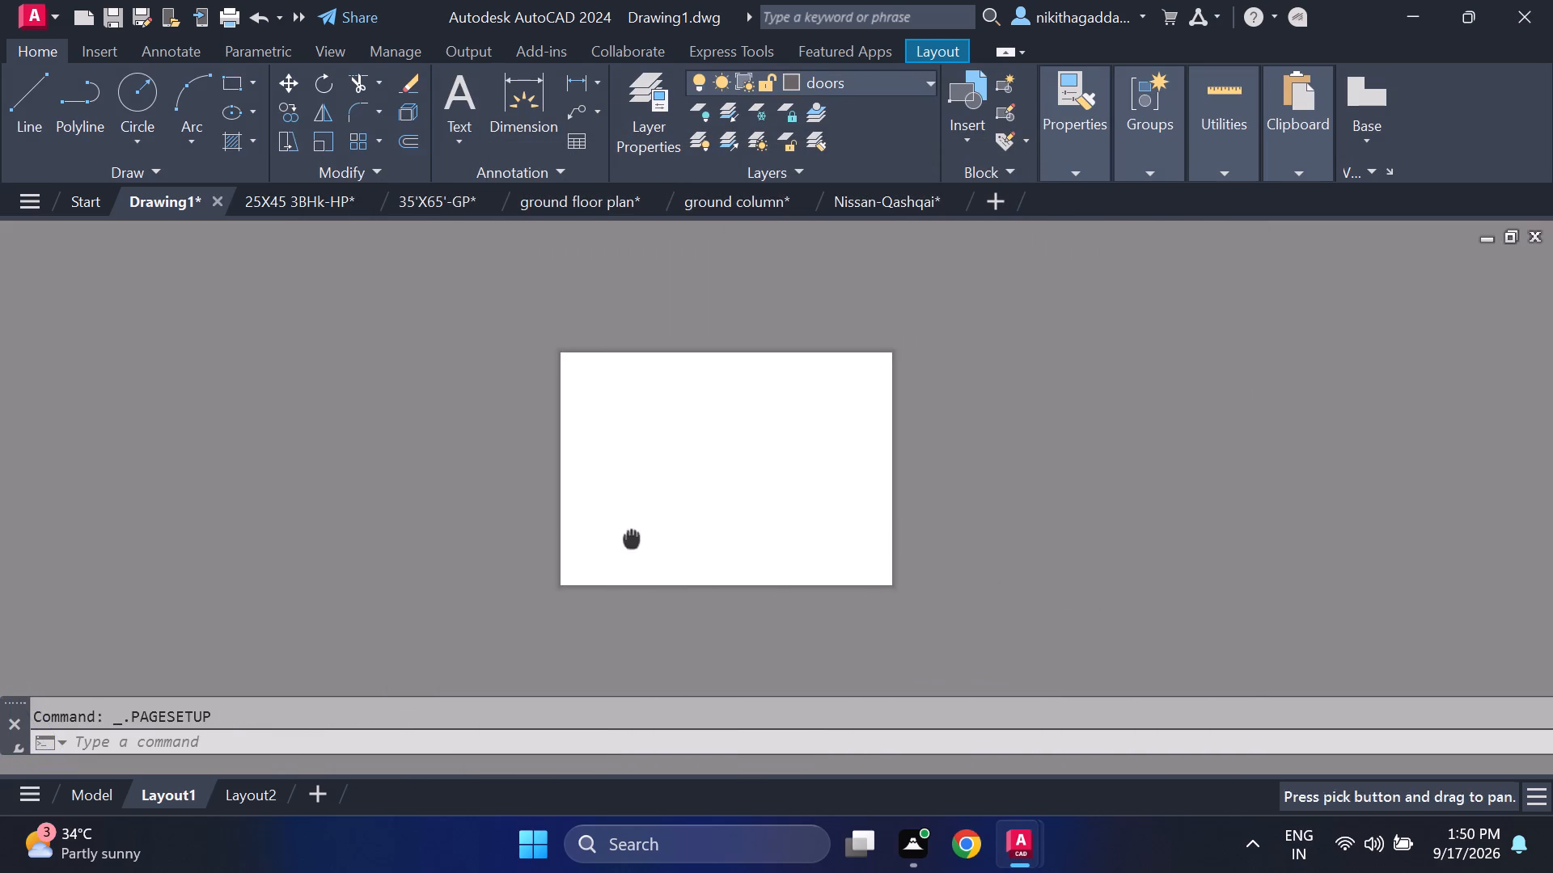
{"action": "scroll", "coordinate": [632, 536], "scroll_direction": "up", "scroll_amount": 1}
{"action": "type", "text": "VIEWPORTS"}
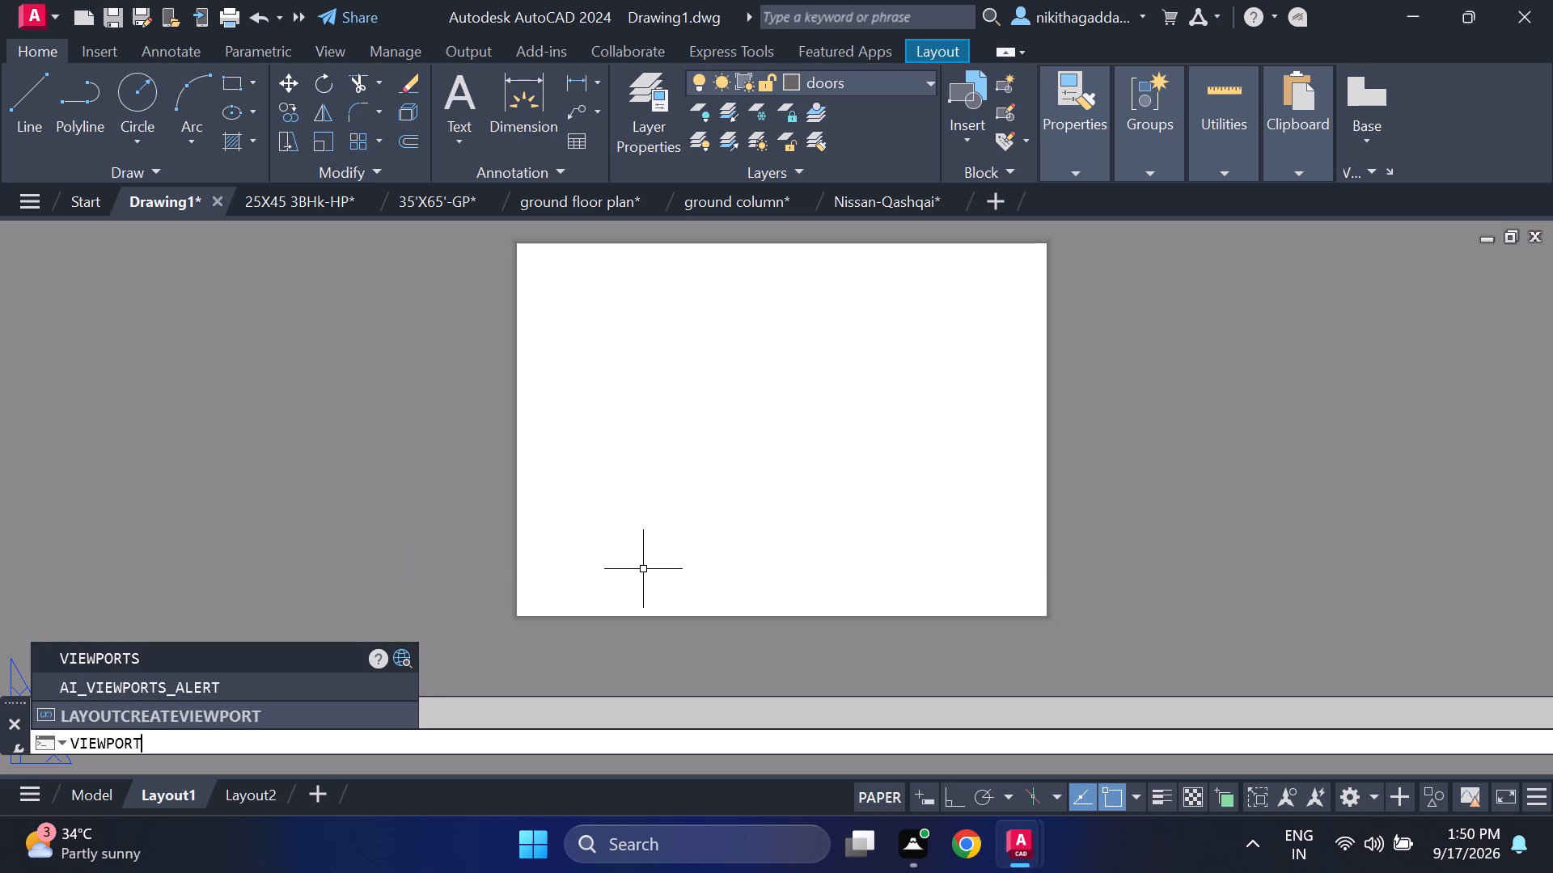
{"action": "key", "text": "Return"}
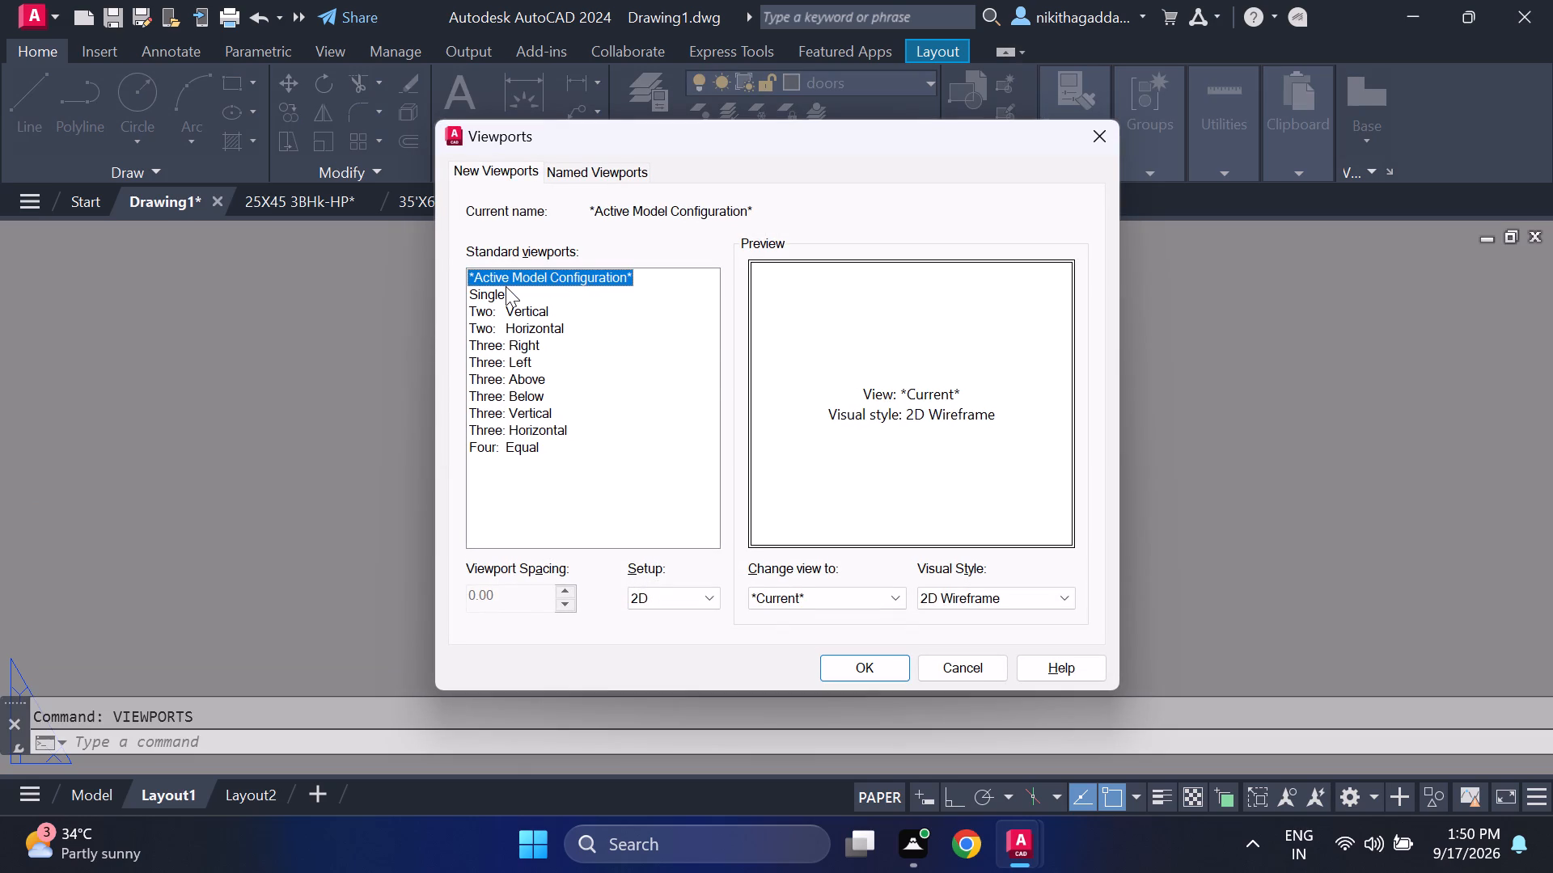
{"action": "left_click", "coordinate": [491, 288]}
{"action": "left_click", "coordinate": [865, 670]}
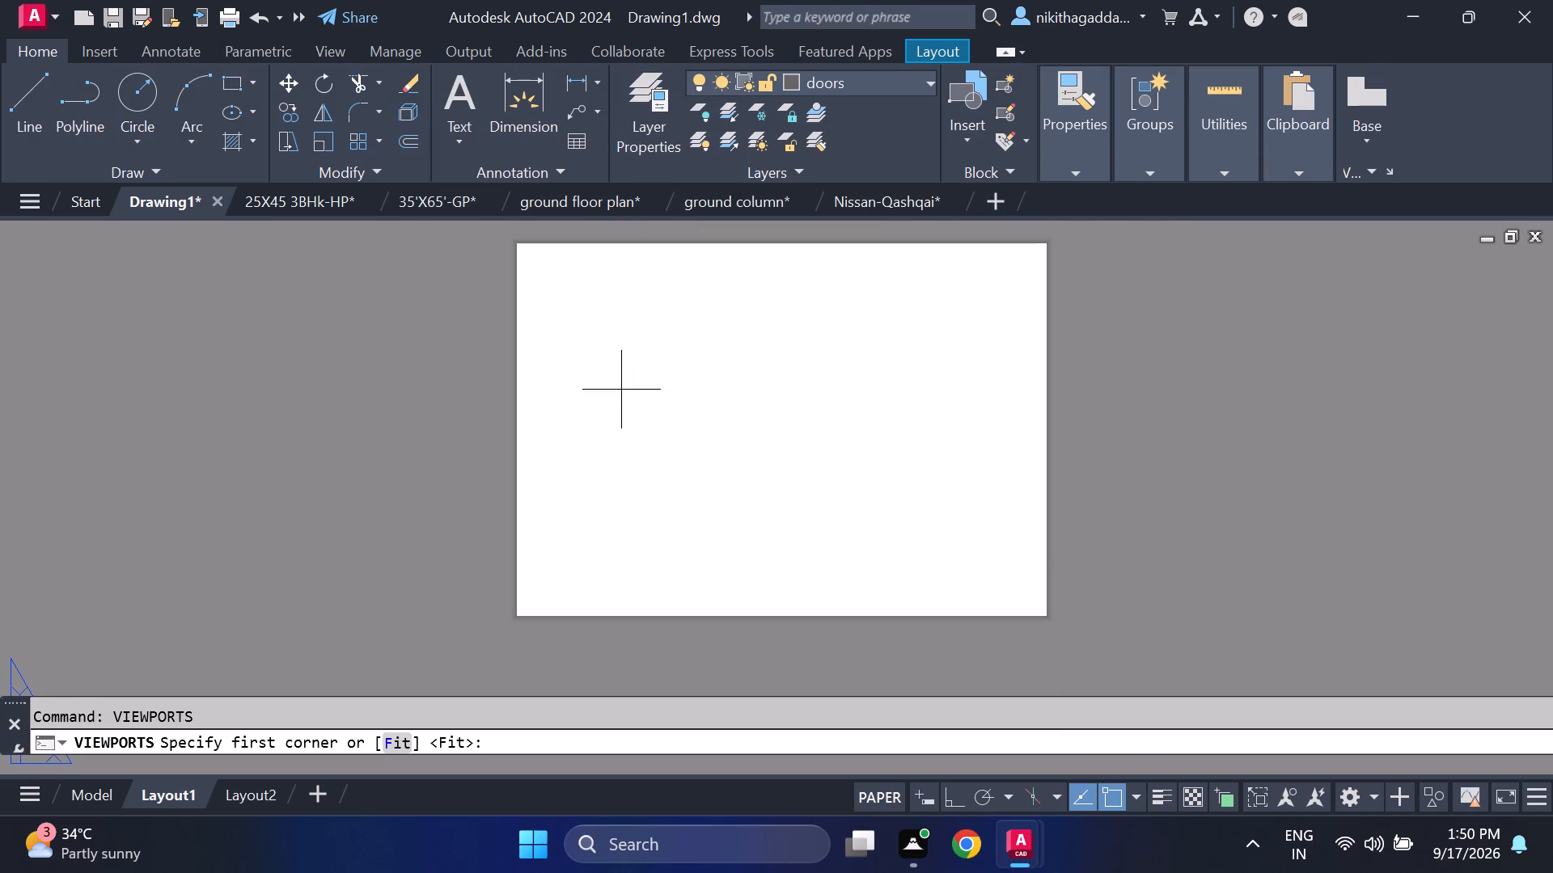
{"action": "scroll", "coordinate": [523, 242], "scroll_direction": "up", "scroll_amount": 2}
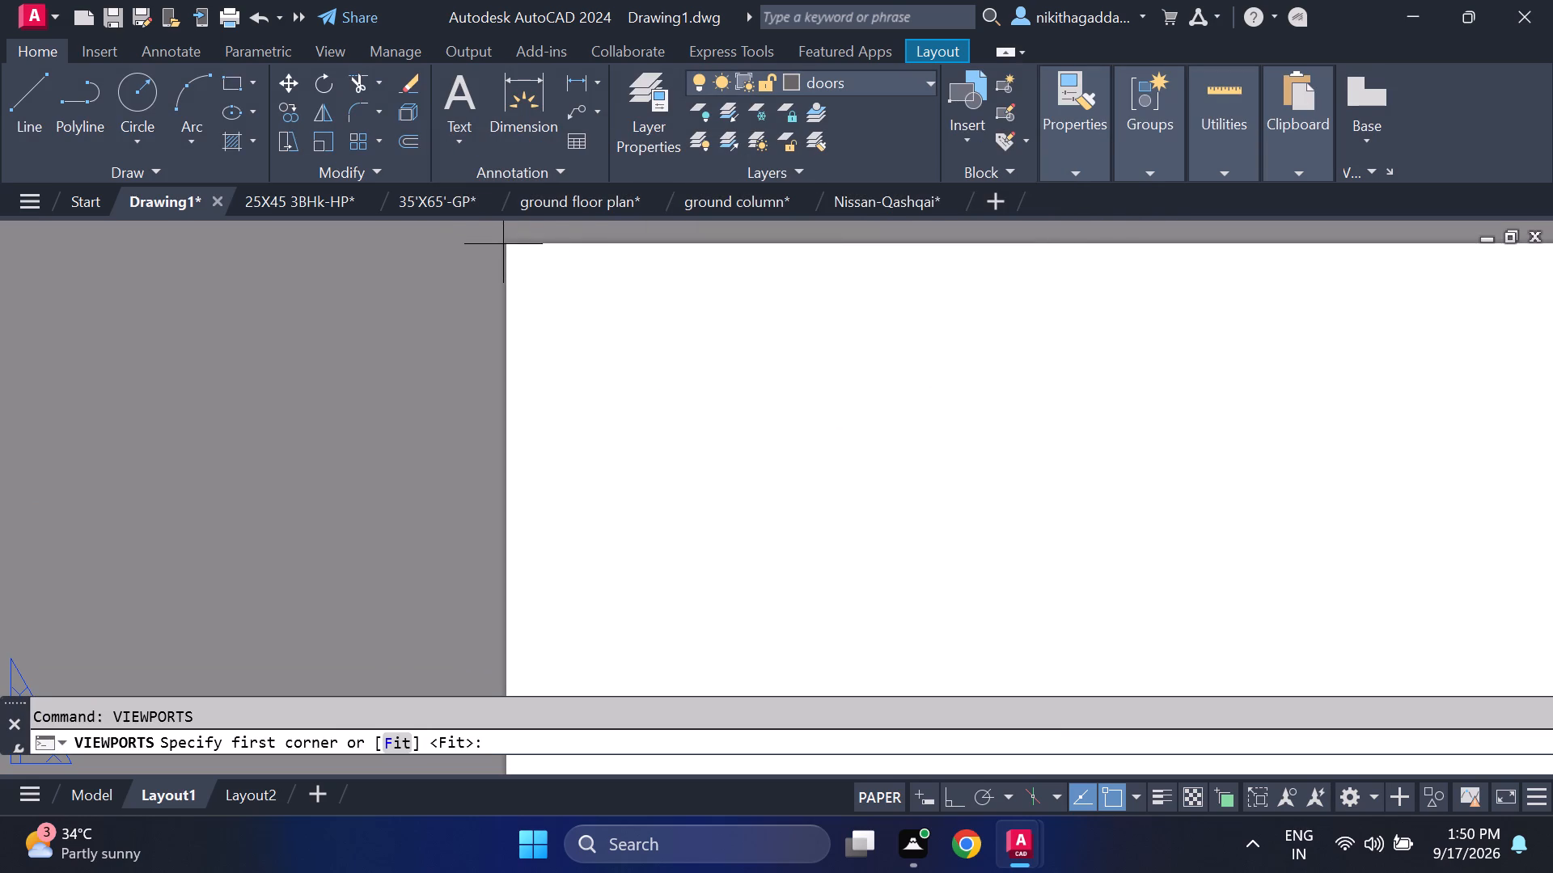
{"action": "left_click", "coordinate": [505, 242]}
{"action": "scroll", "coordinate": [1118, 513], "scroll_direction": "down", "scroll_amount": 3}
{"action": "middle_click_drag", "start_coordinate": [1237, 598], "coordinate": [830, 441]}
{"action": "scroll", "coordinate": [886, 497], "scroll_direction": "up", "scroll_amount": 2}
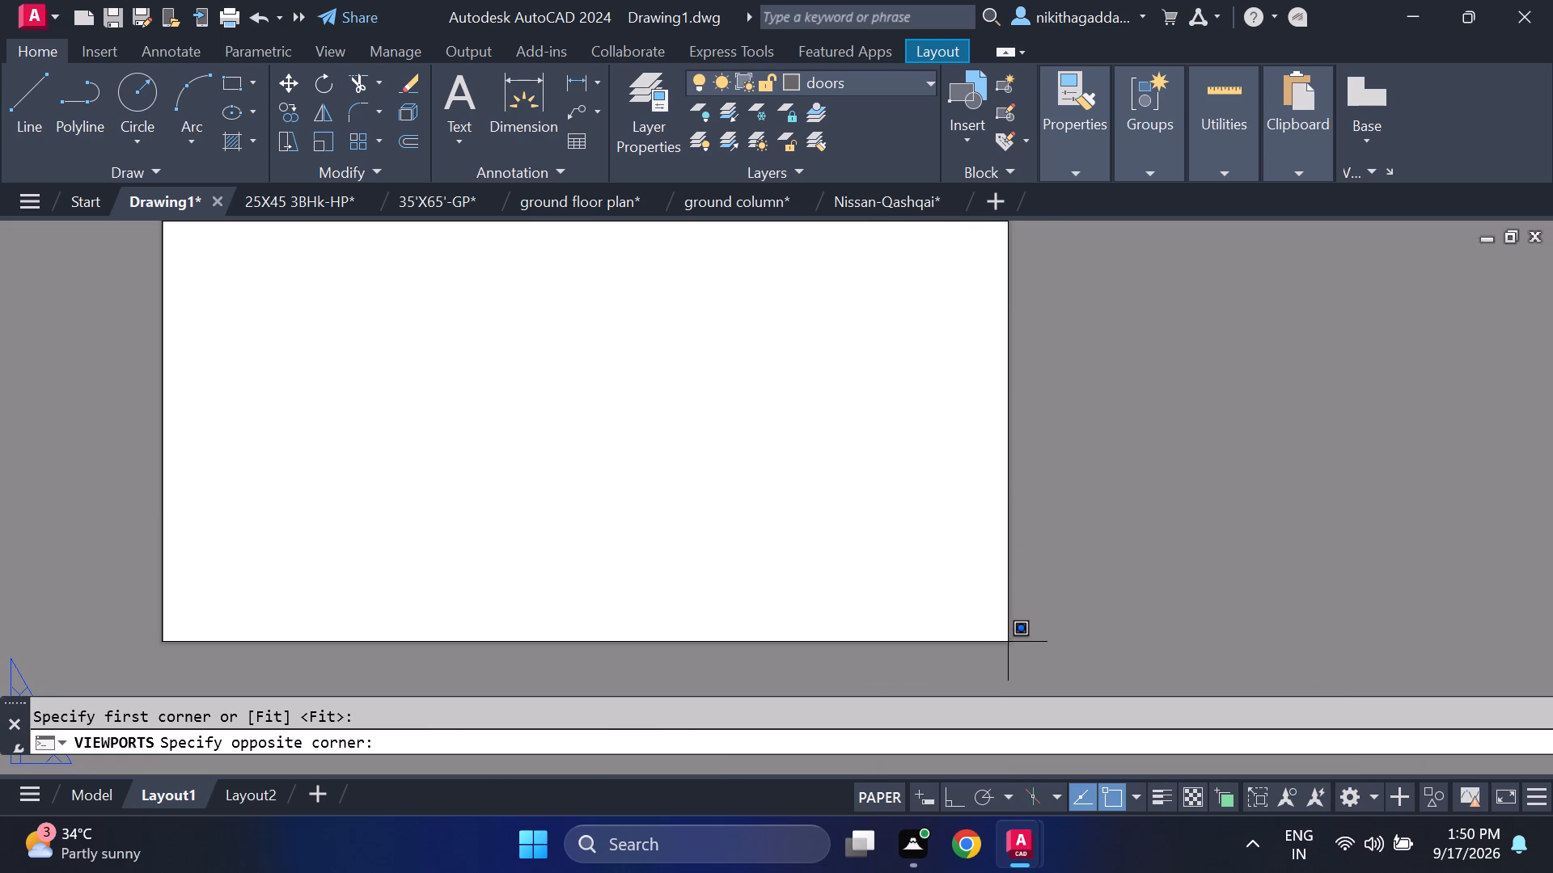
{"action": "left_click", "coordinate": [1008, 643]}
{"action": "scroll", "coordinate": [885, 563], "scroll_direction": "down", "scroll_amount": 2}
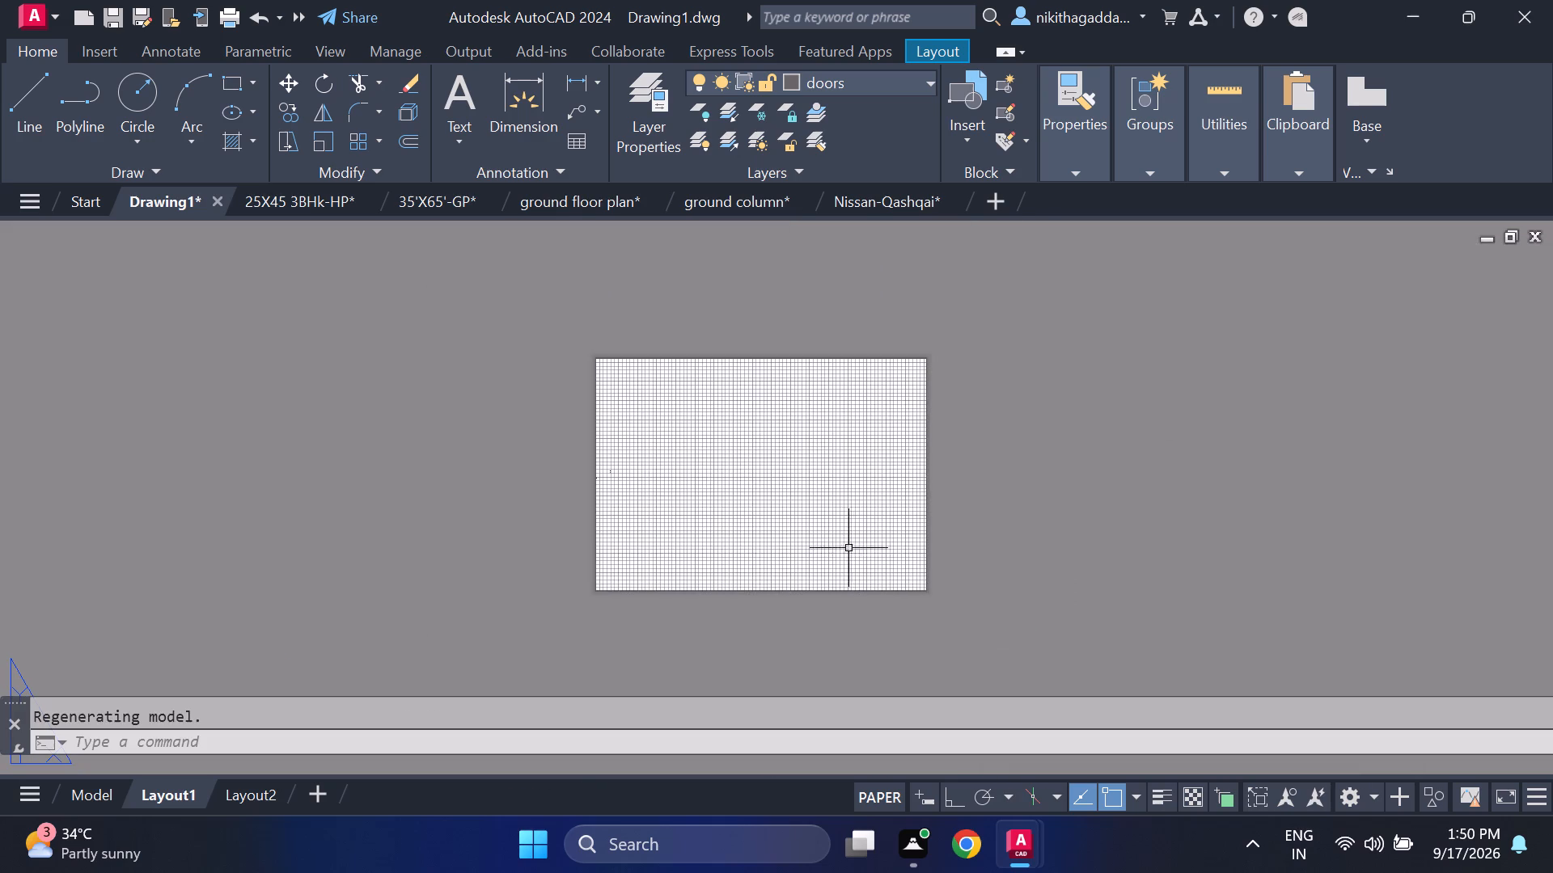
Check the floor plan in model space, then return to Layout1 and inspect the viewport.
{"action": "left_click", "coordinate": [91, 799]}
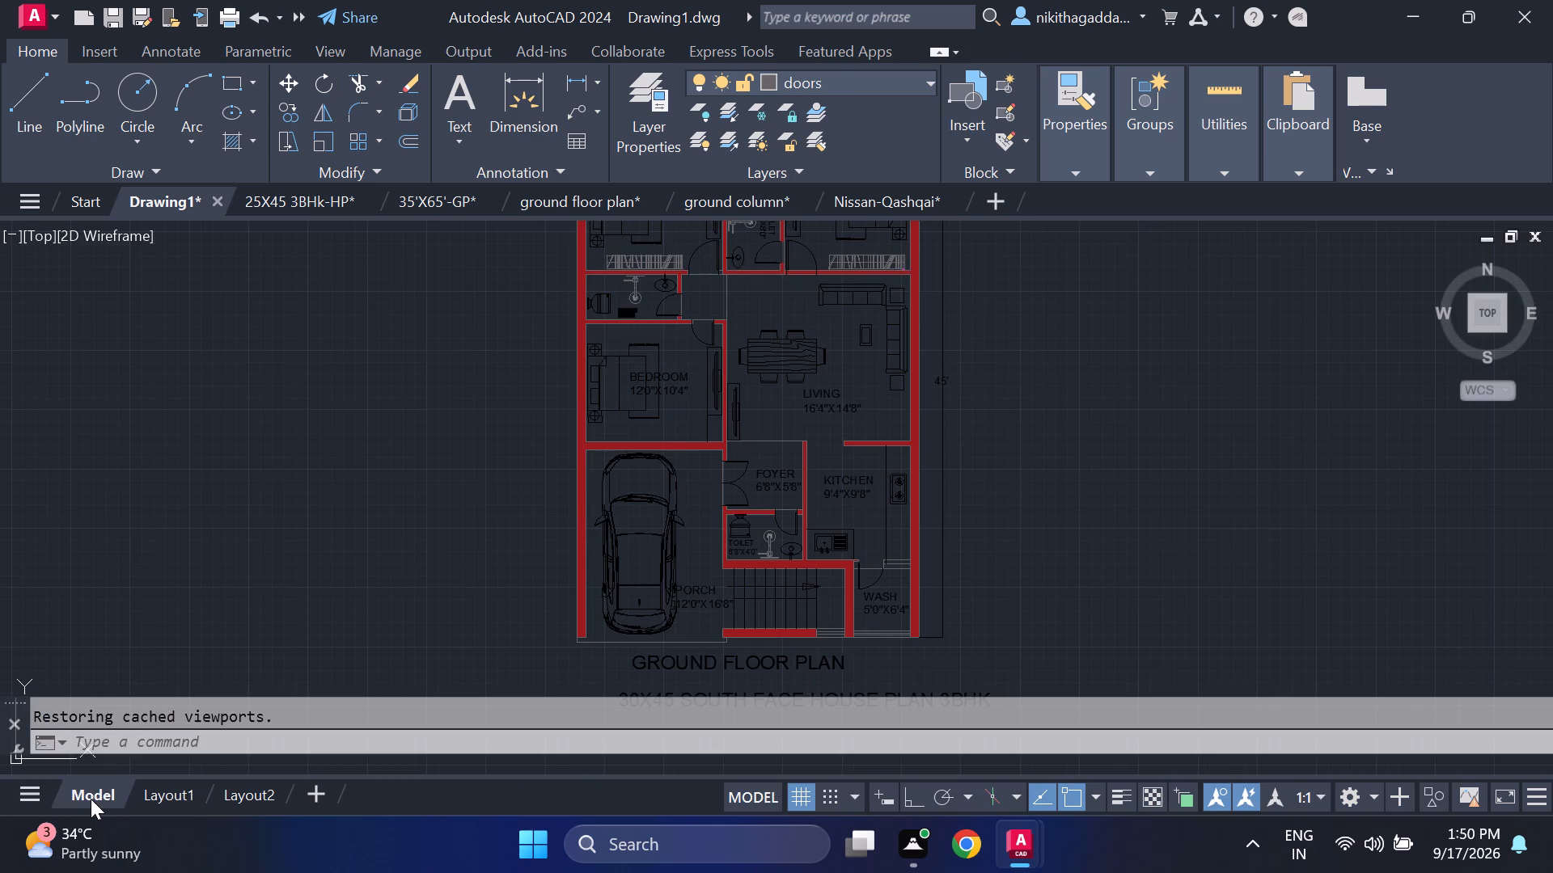
{"action": "scroll", "coordinate": [264, 704], "scroll_direction": "down", "scroll_amount": 2}
{"action": "scroll", "coordinate": [299, 594], "scroll_direction": "down", "scroll_amount": 1}
{"action": "left_click", "coordinate": [165, 799]}
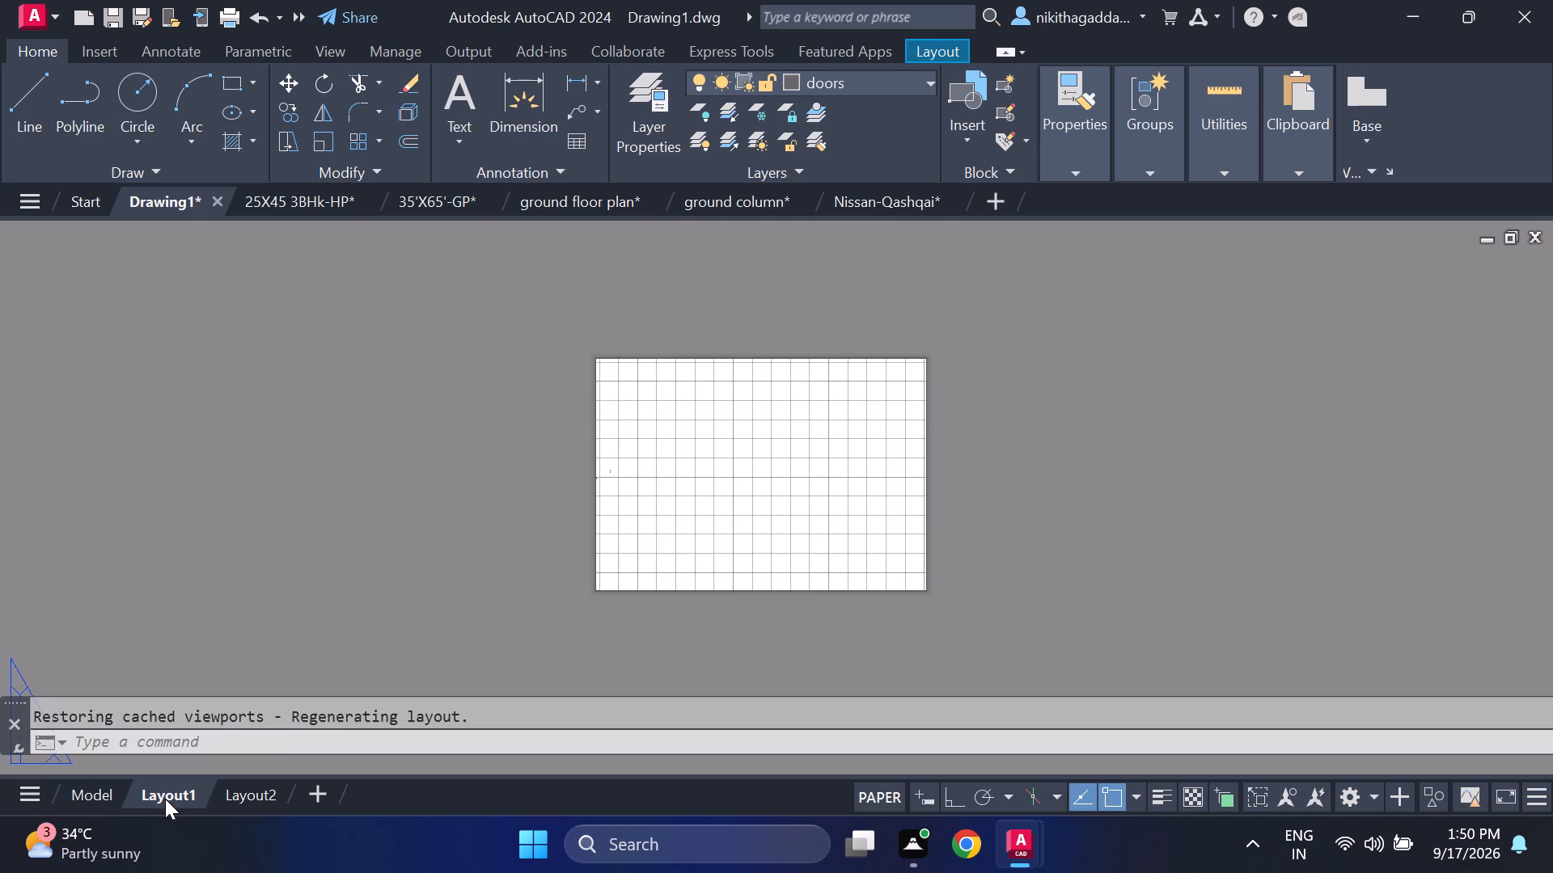
{"action": "scroll", "coordinate": [648, 555], "scroll_direction": "up", "scroll_amount": 3}
{"action": "scroll", "coordinate": [563, 585], "scroll_direction": "up", "scroll_amount": 3}
{"action": "scroll", "coordinate": [563, 585], "scroll_direction": "down", "scroll_amount": 2}
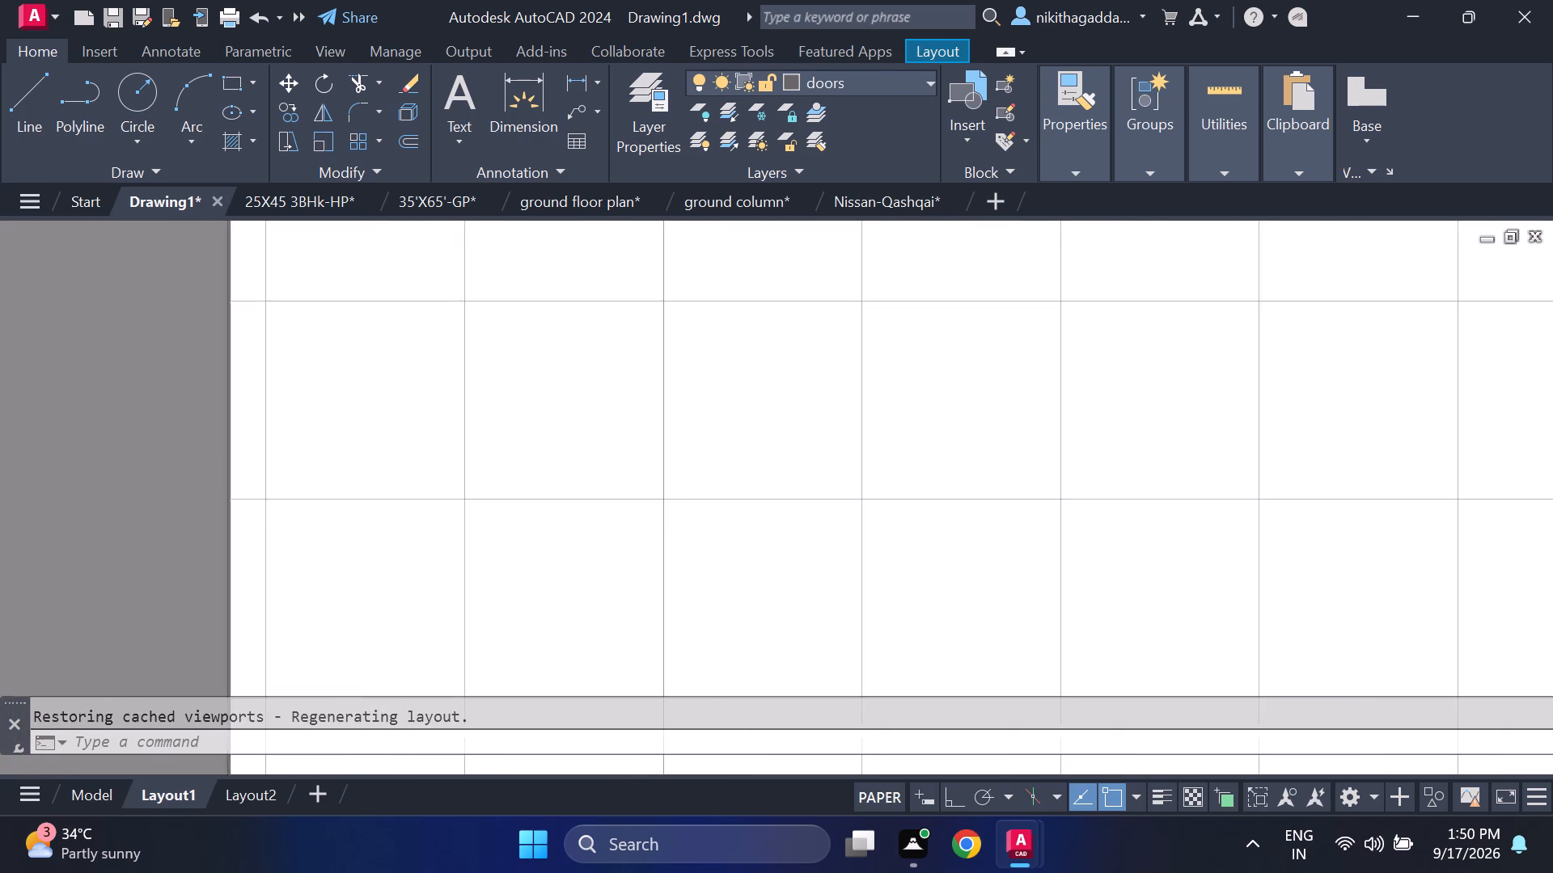
{"action": "scroll", "coordinate": [563, 585], "scroll_direction": "down", "scroll_amount": 3}
Select the sheet-sized viewport on Layout1 and examine where the floor plan sits inside it.
{"action": "left_click_drag", "start_coordinate": [978, 230], "coordinate": [971, 238]}
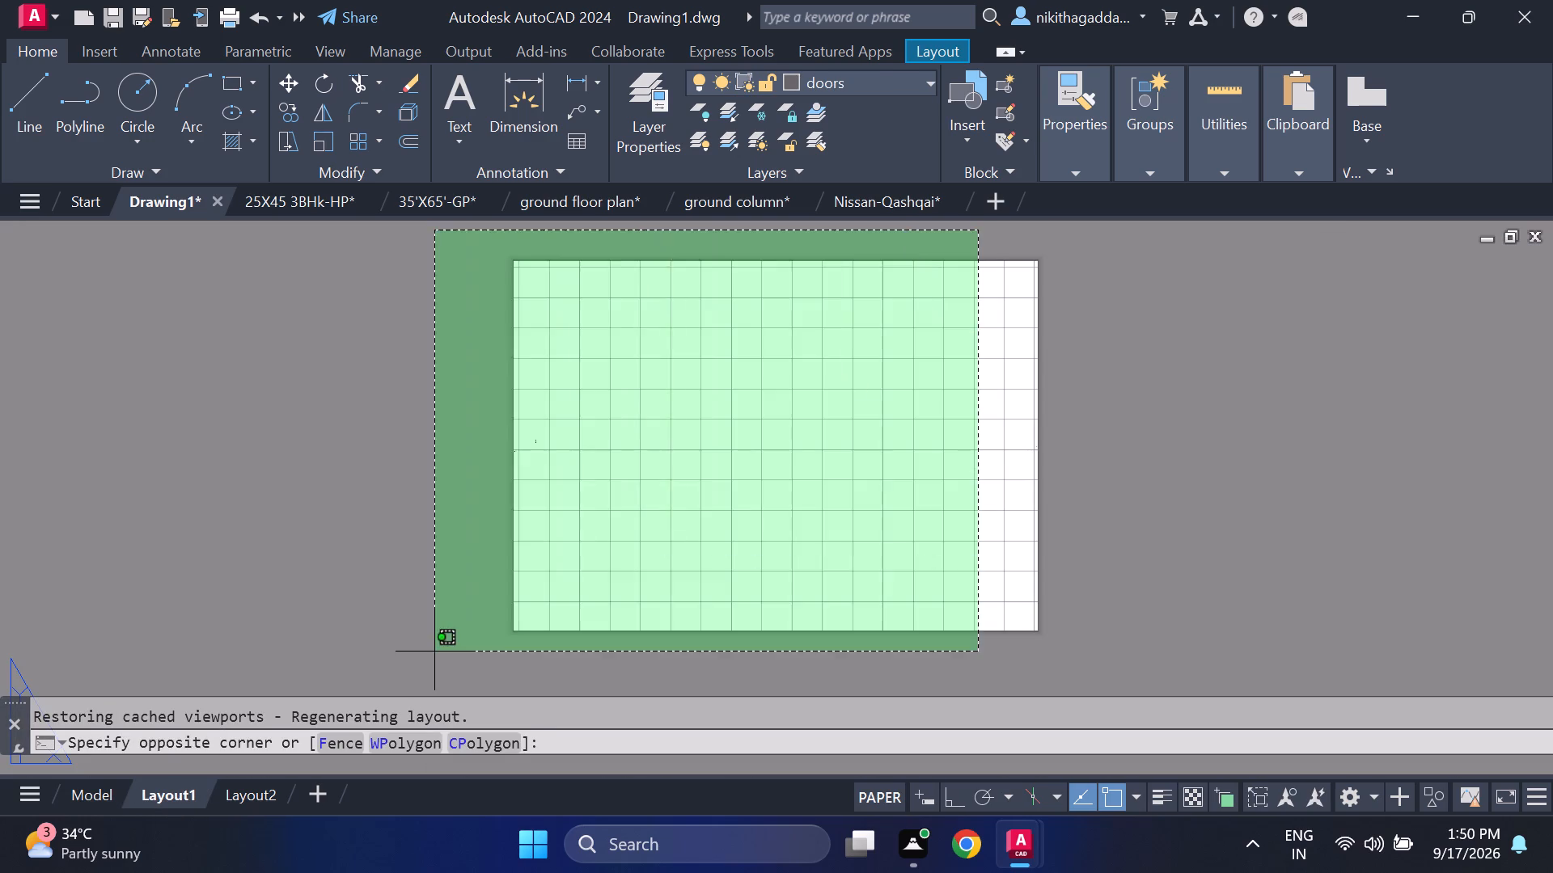
{"action": "left_click", "coordinate": [429, 655]}
{"action": "scroll", "coordinate": [820, 491], "scroll_direction": "up", "scroll_amount": 2}
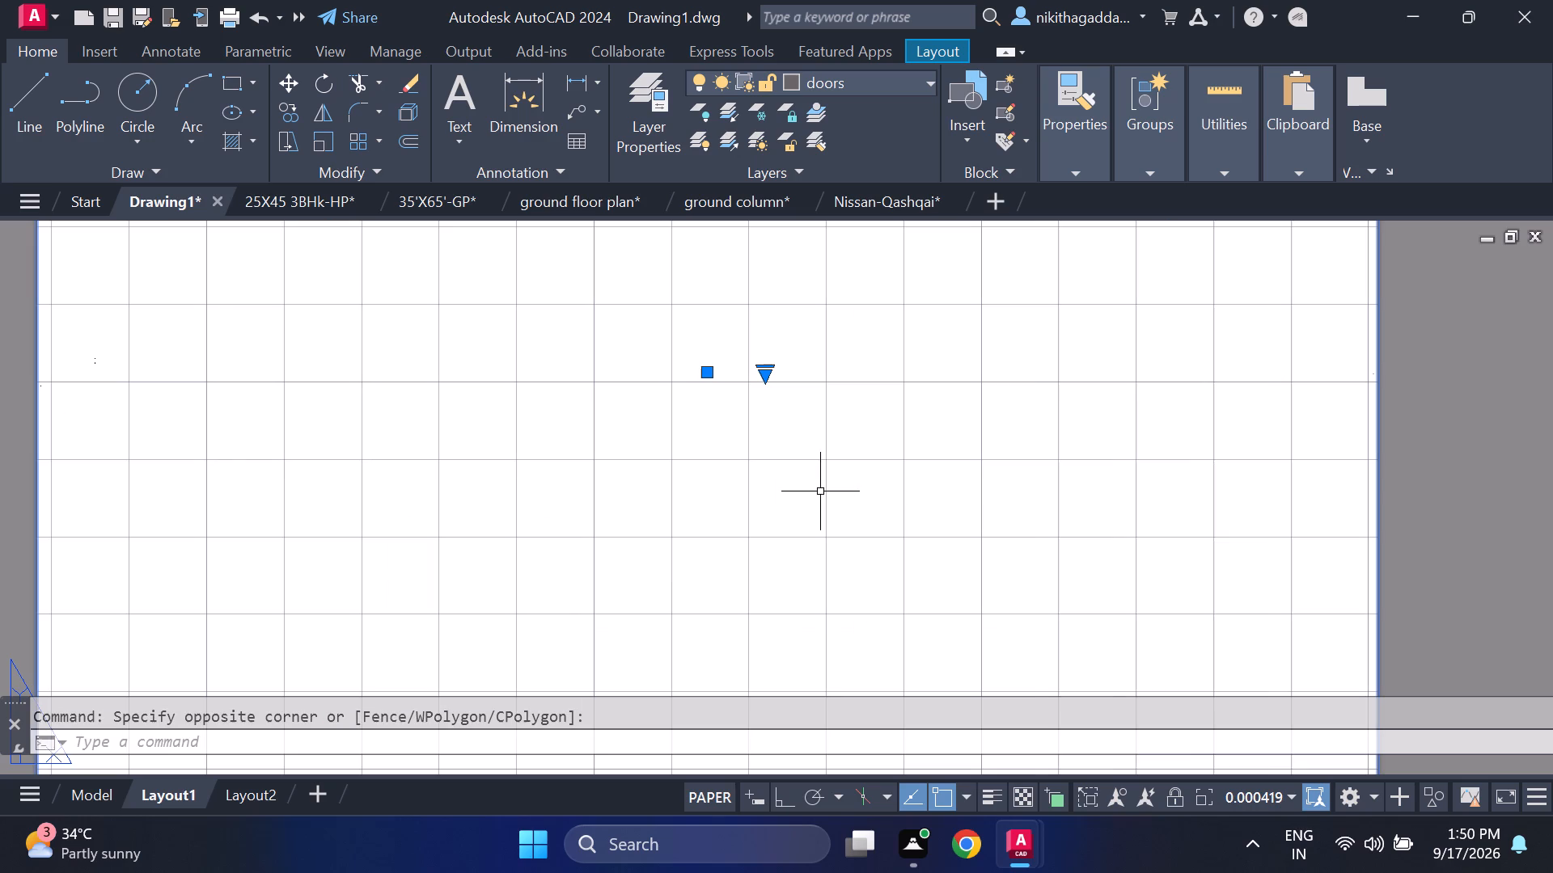
{"action": "scroll", "coordinate": [166, 399], "scroll_direction": "down", "scroll_amount": 4}
{"action": "scroll", "coordinate": [0, 191], "scroll_direction": "up", "scroll_amount": 2}
{"action": "middle_click_drag", "start_coordinate": [128, 356], "coordinate": [281, 396]}
{"action": "scroll", "coordinate": [293, 419], "scroll_direction": "up", "scroll_amount": 2}
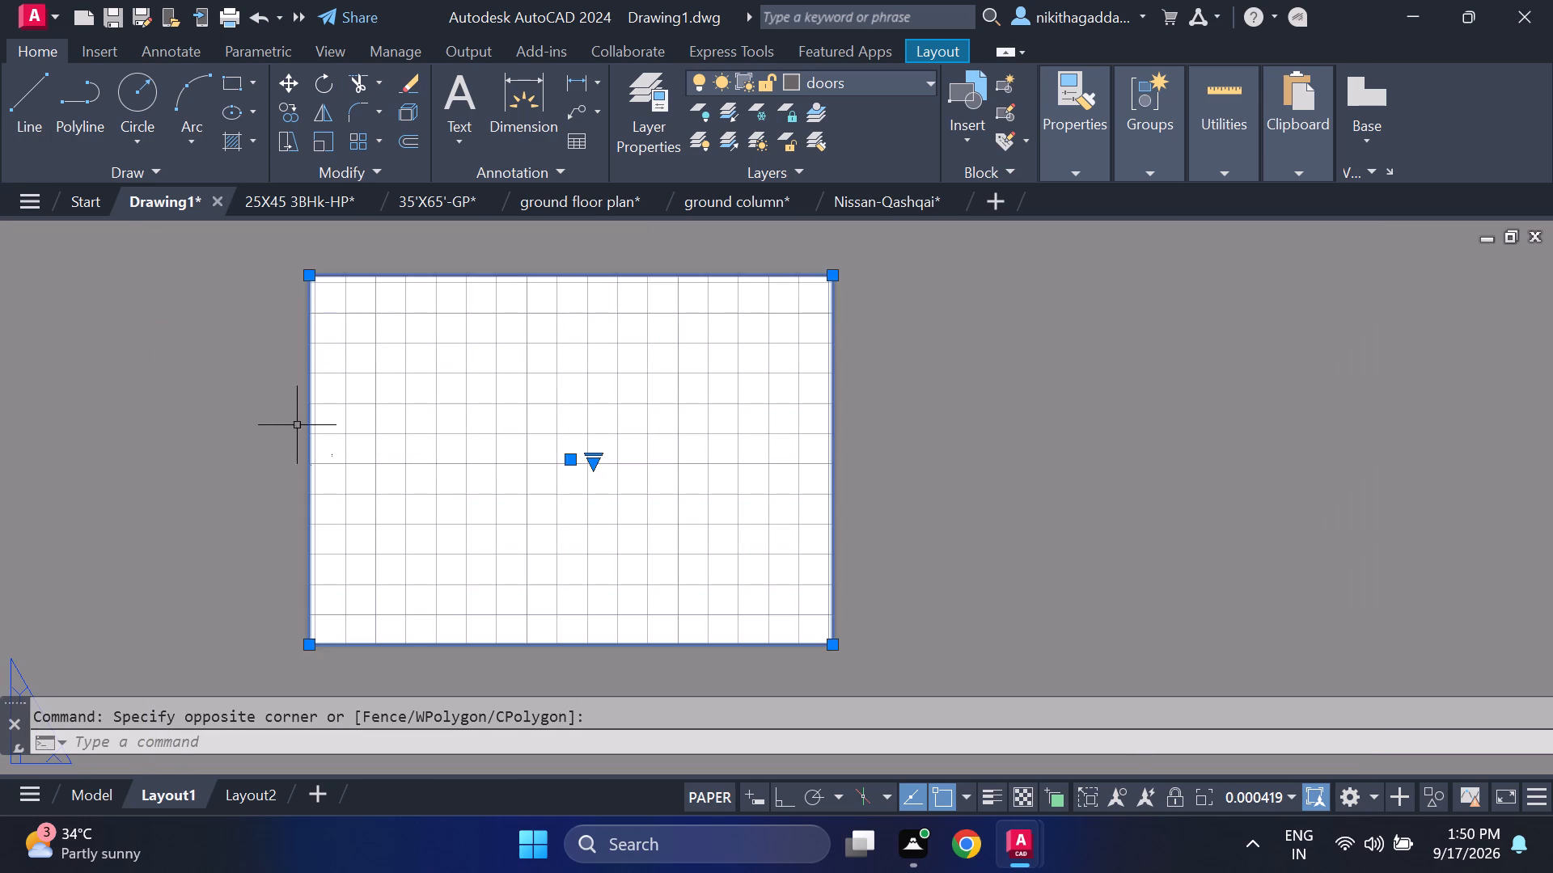
{"action": "scroll", "coordinate": [328, 452], "scroll_direction": "up", "scroll_amount": 6}
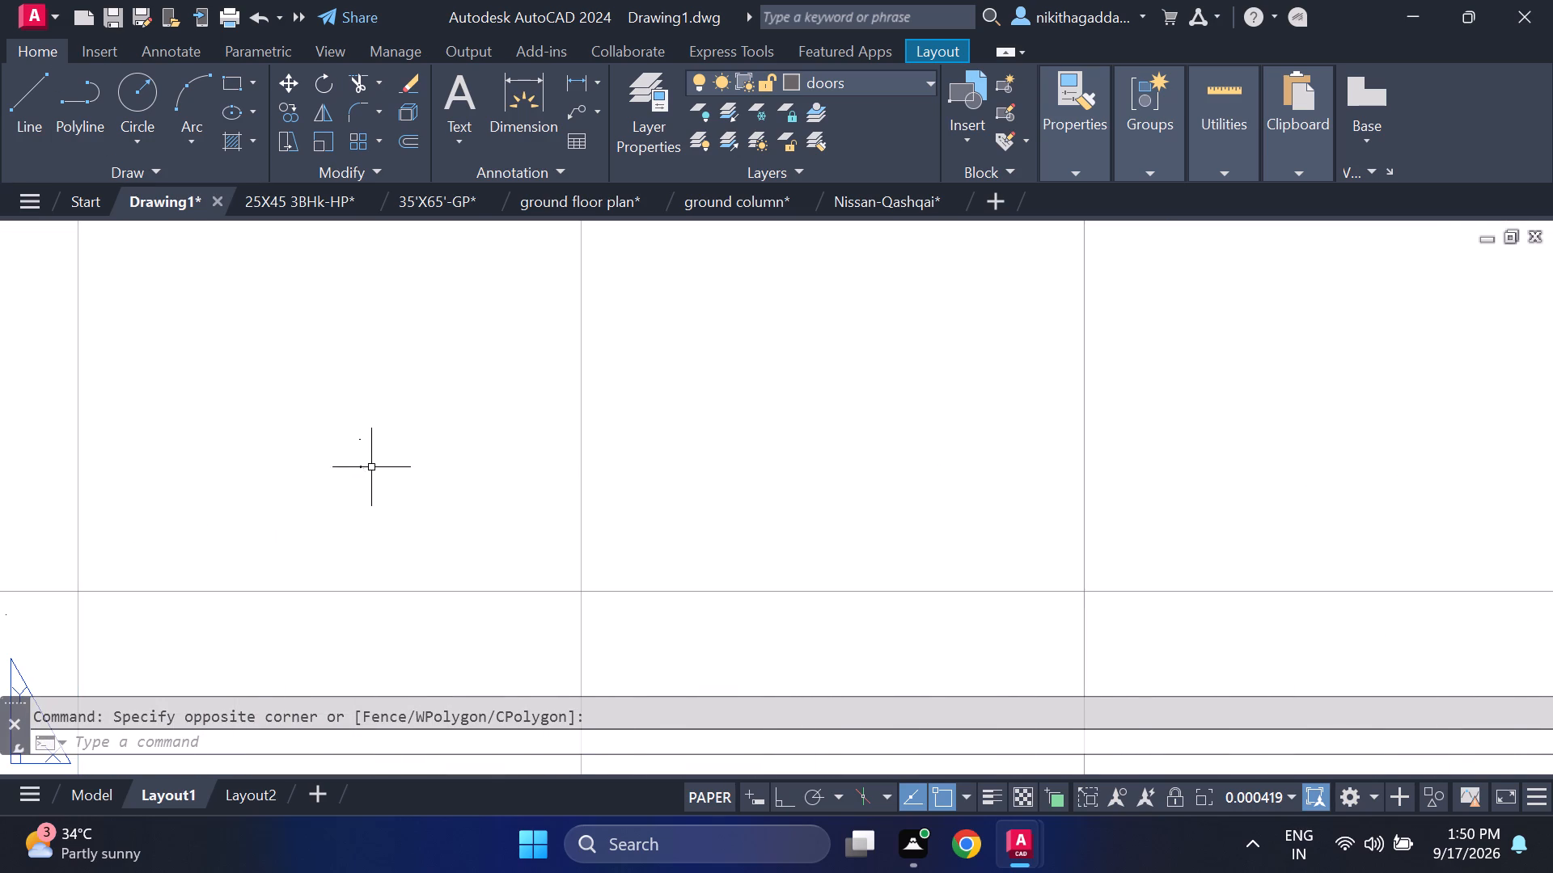
{"action": "scroll", "coordinate": [365, 464], "scroll_direction": "up", "scroll_amount": 11}
{"action": "scroll", "coordinate": [330, 443], "scroll_direction": "down", "scroll_amount": 3}
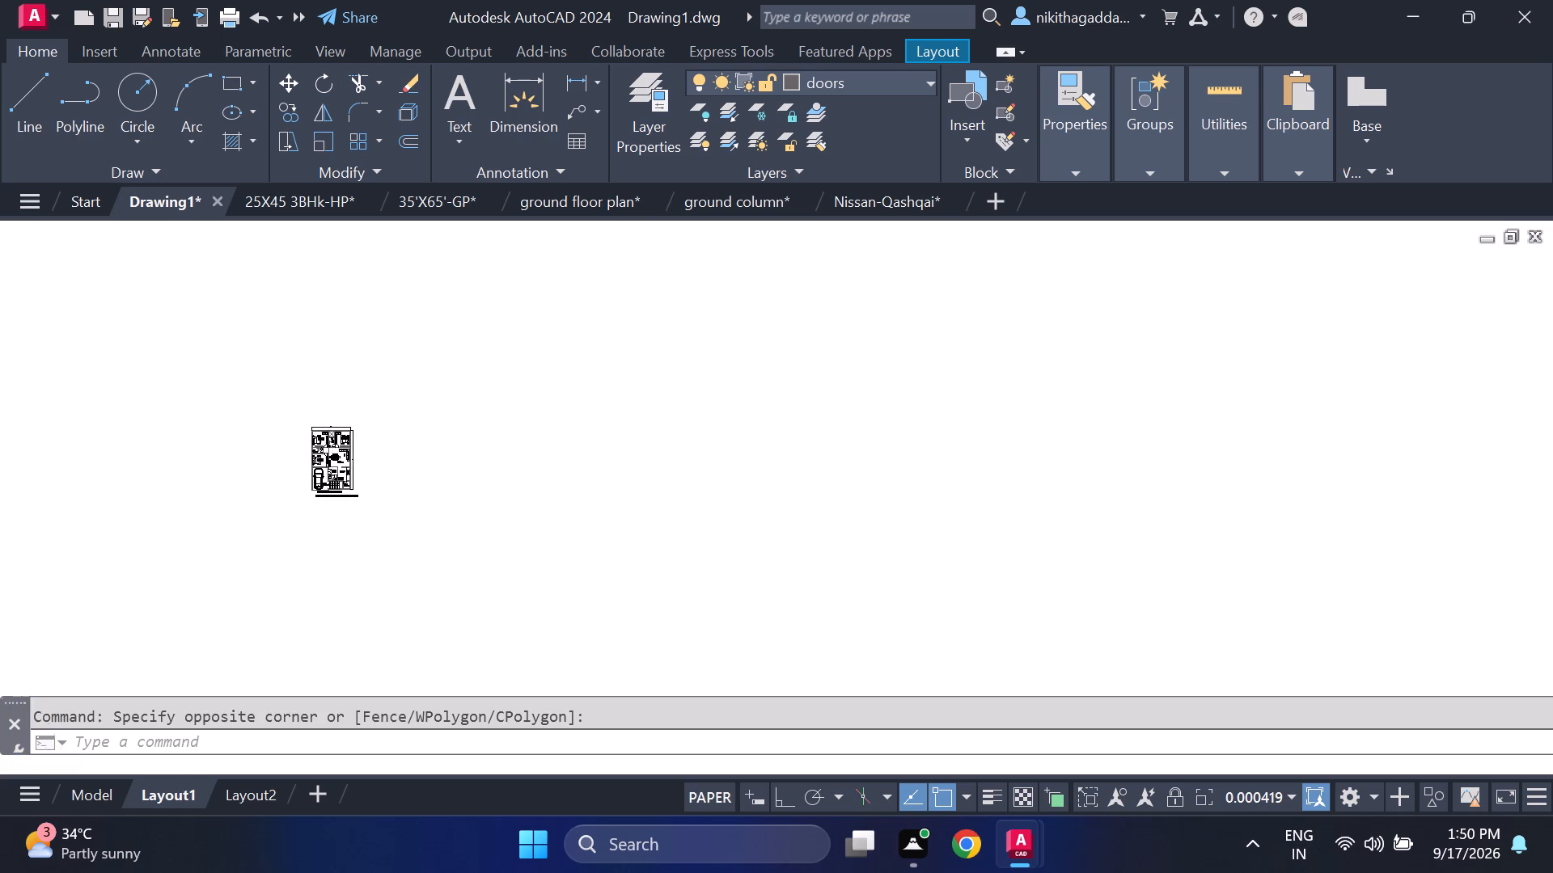
{"action": "scroll", "coordinate": [336, 432], "scroll_direction": "down", "scroll_amount": 2}
{"action": "scroll", "coordinate": [315, 334], "scroll_direction": "up", "scroll_amount": 6}
{"action": "scroll", "coordinate": [377, 358], "scroll_direction": "down", "scroll_amount": 4}
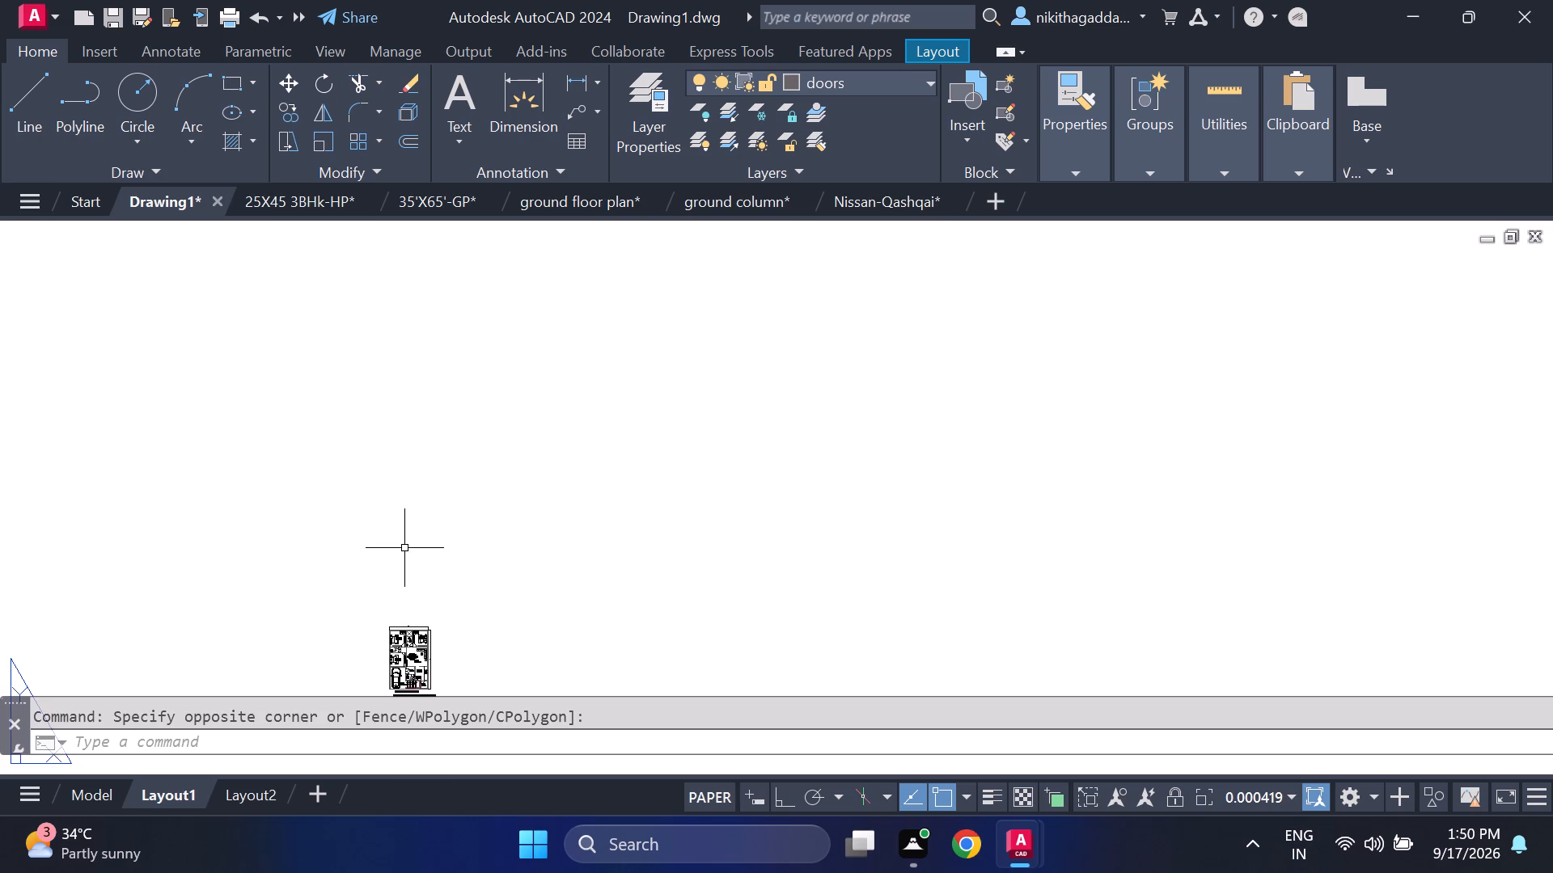
{"action": "middle_click_drag", "start_coordinate": [391, 545], "coordinate": [380, 414]}
{"action": "scroll", "coordinate": [404, 498], "scroll_direction": "up", "scroll_amount": 4}
{"action": "scroll", "coordinate": [515, 466], "scroll_direction": "down", "scroll_amount": 2}
Delete the sheet-sized viewport from Layout1.
{"action": "left_click_drag", "start_coordinate": [537, 429], "coordinate": [530, 429]}
{"action": "left_click", "coordinate": [313, 645]}
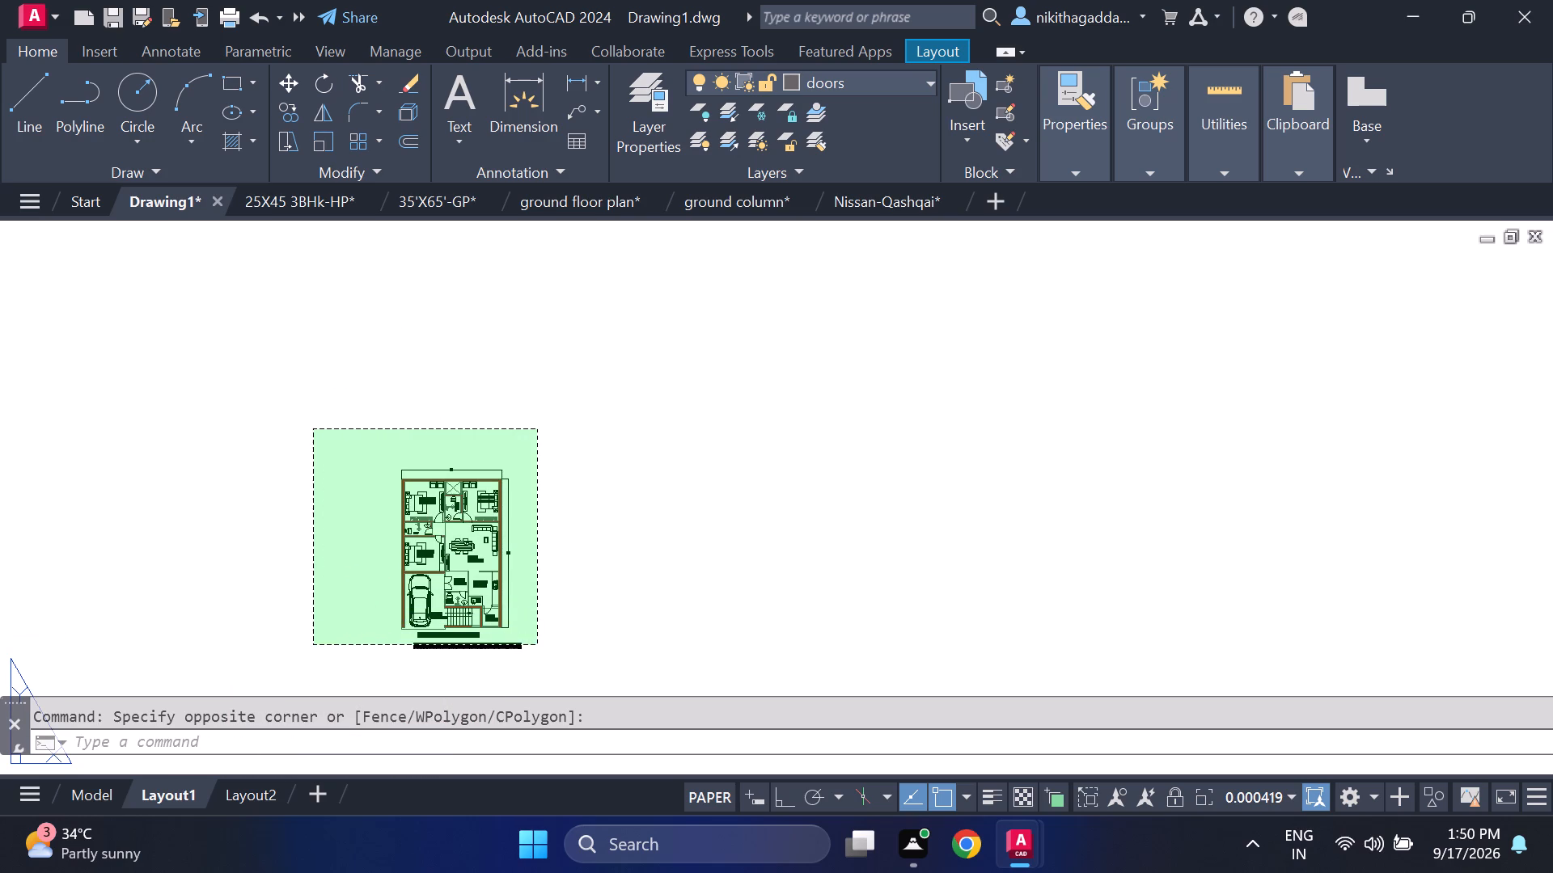
{"action": "scroll", "coordinate": [318, 587], "scroll_direction": "down", "scroll_amount": 11}
{"action": "scroll", "coordinate": [450, 500], "scroll_direction": "down", "scroll_amount": 6}
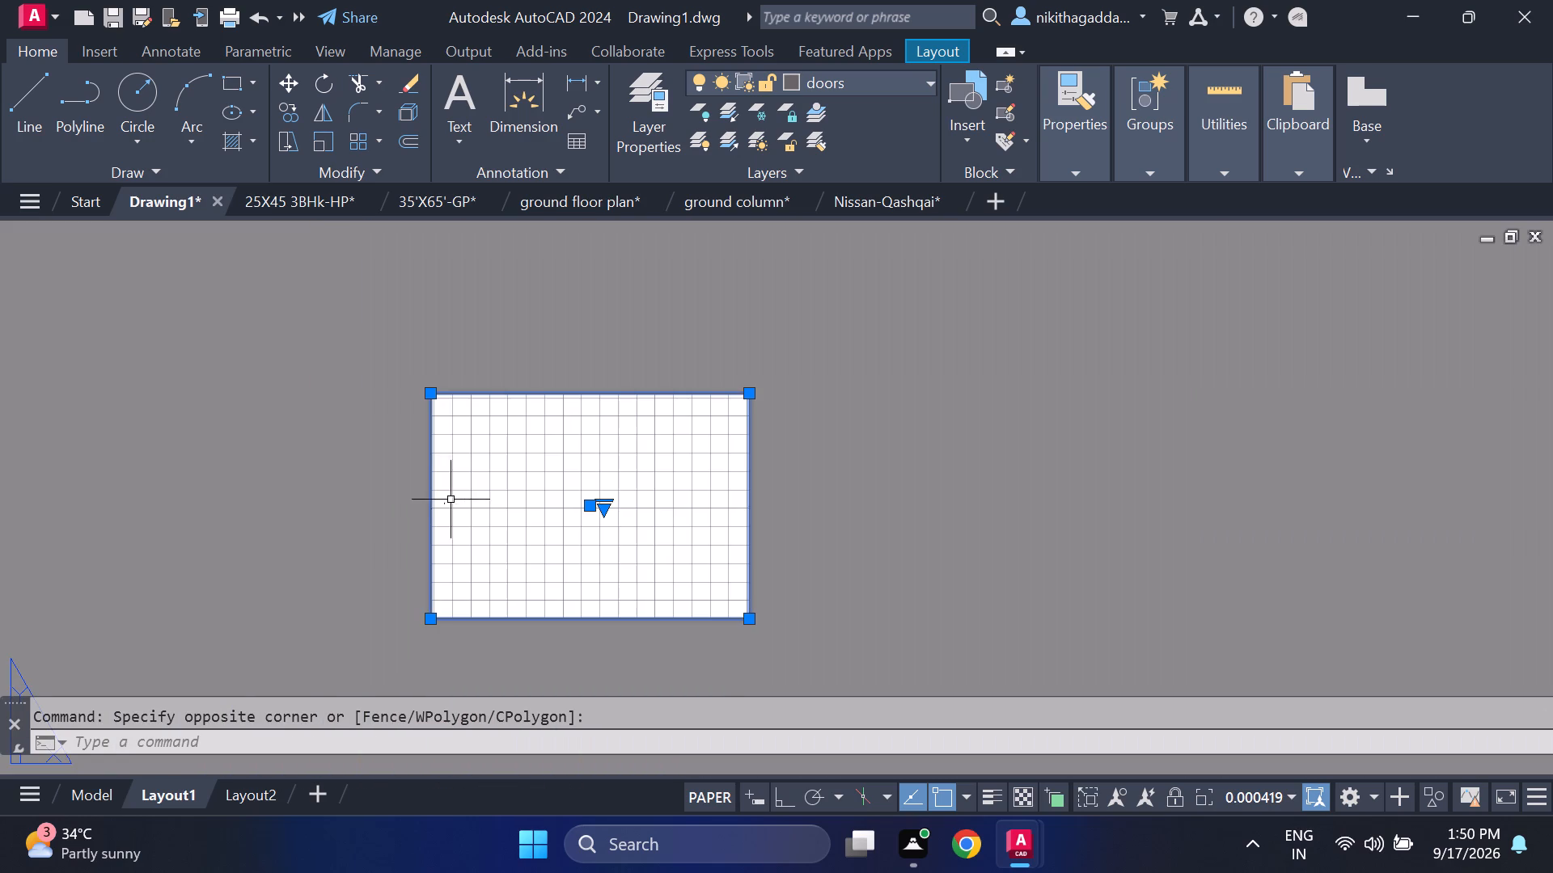
{"action": "key", "text": "Delete"}
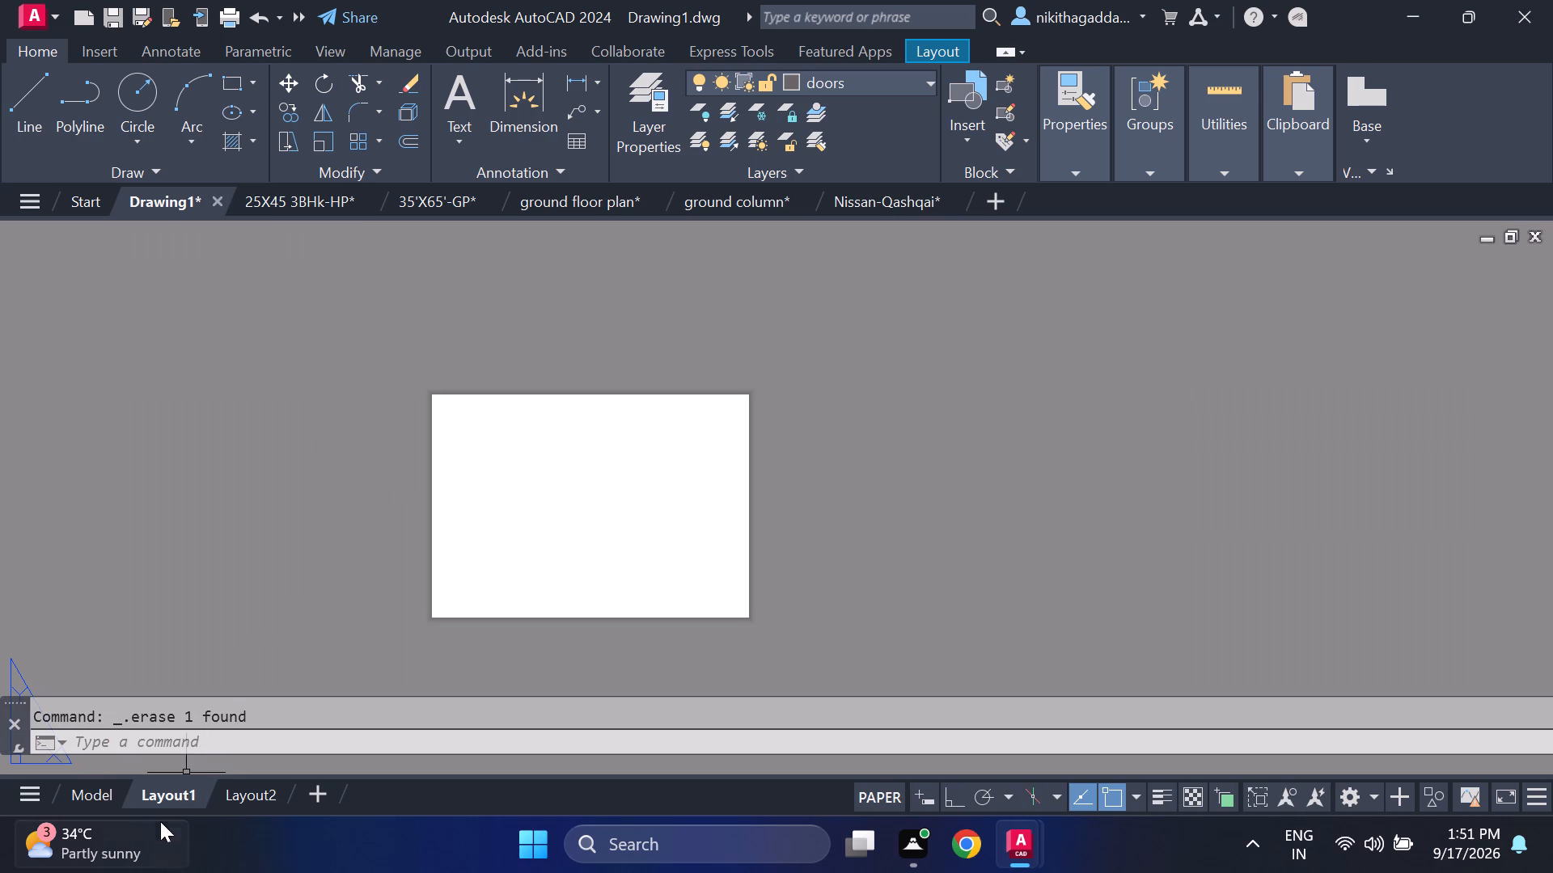
Modify the Layout1 page setup to use the ISO full bleed A4 (297.00 x 210.00 MM) paper size.
{"action": "right_click", "coordinate": [161, 797]}
{"action": "left_click", "coordinate": [273, 474]}
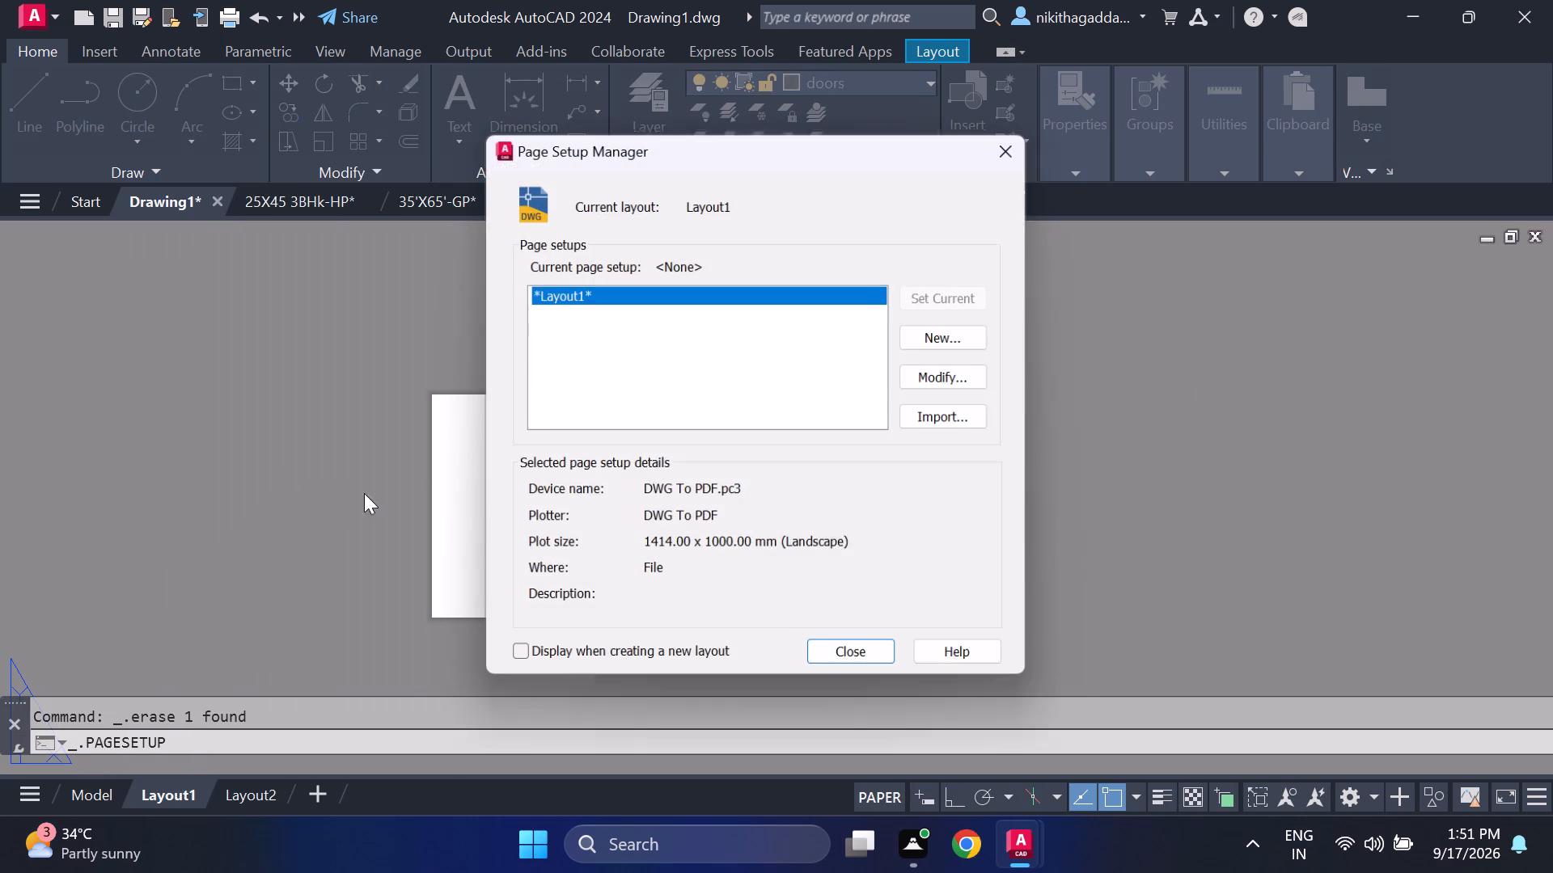
{"action": "left_click", "coordinate": [938, 377]}
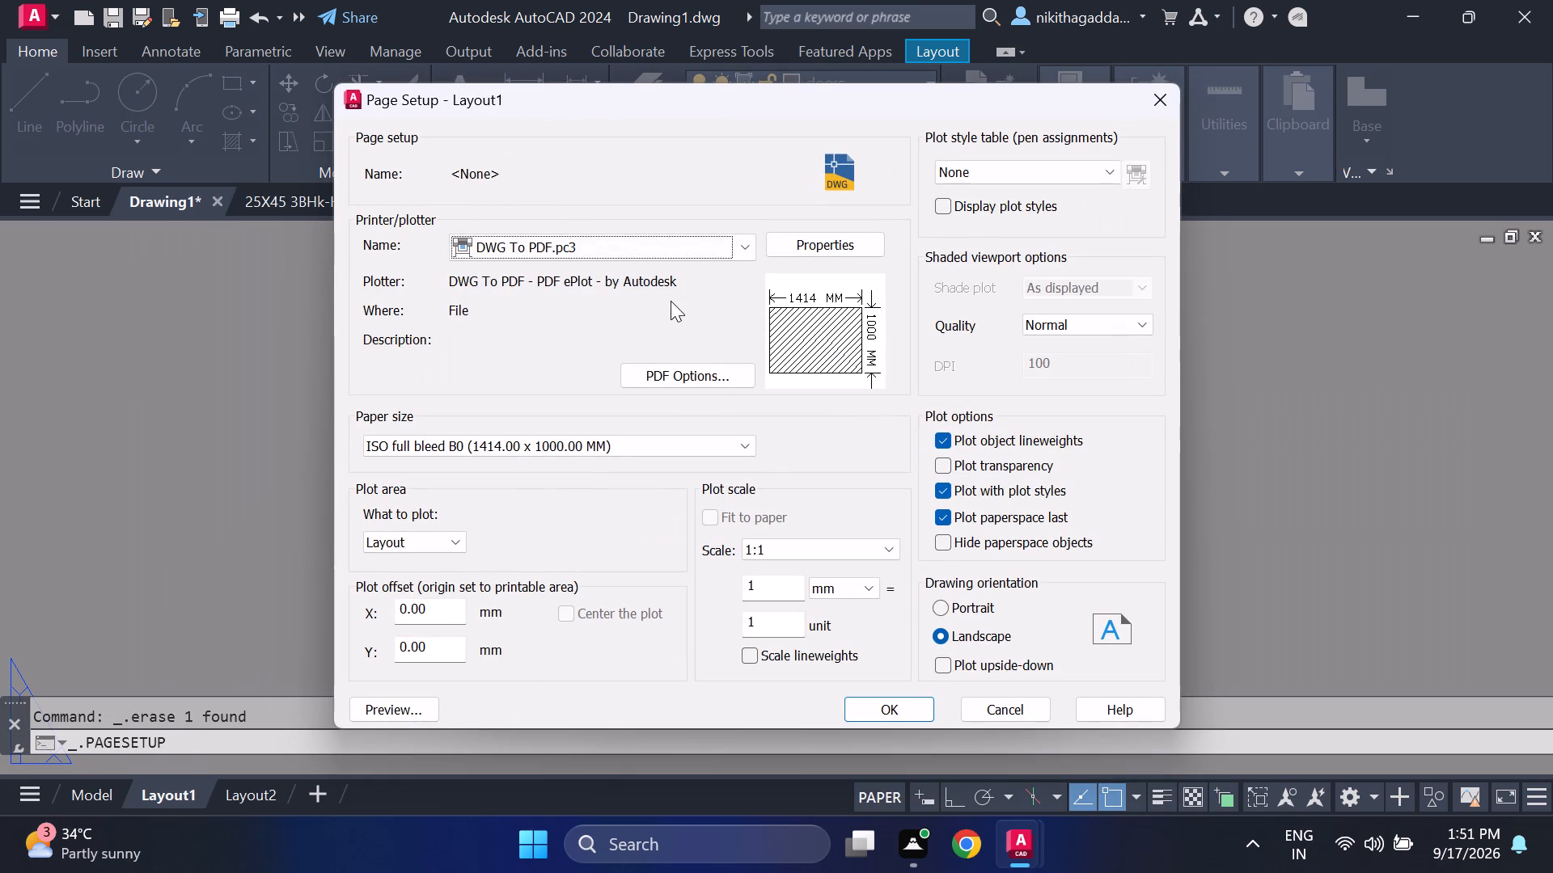
{"action": "left_click", "coordinate": [569, 444]}
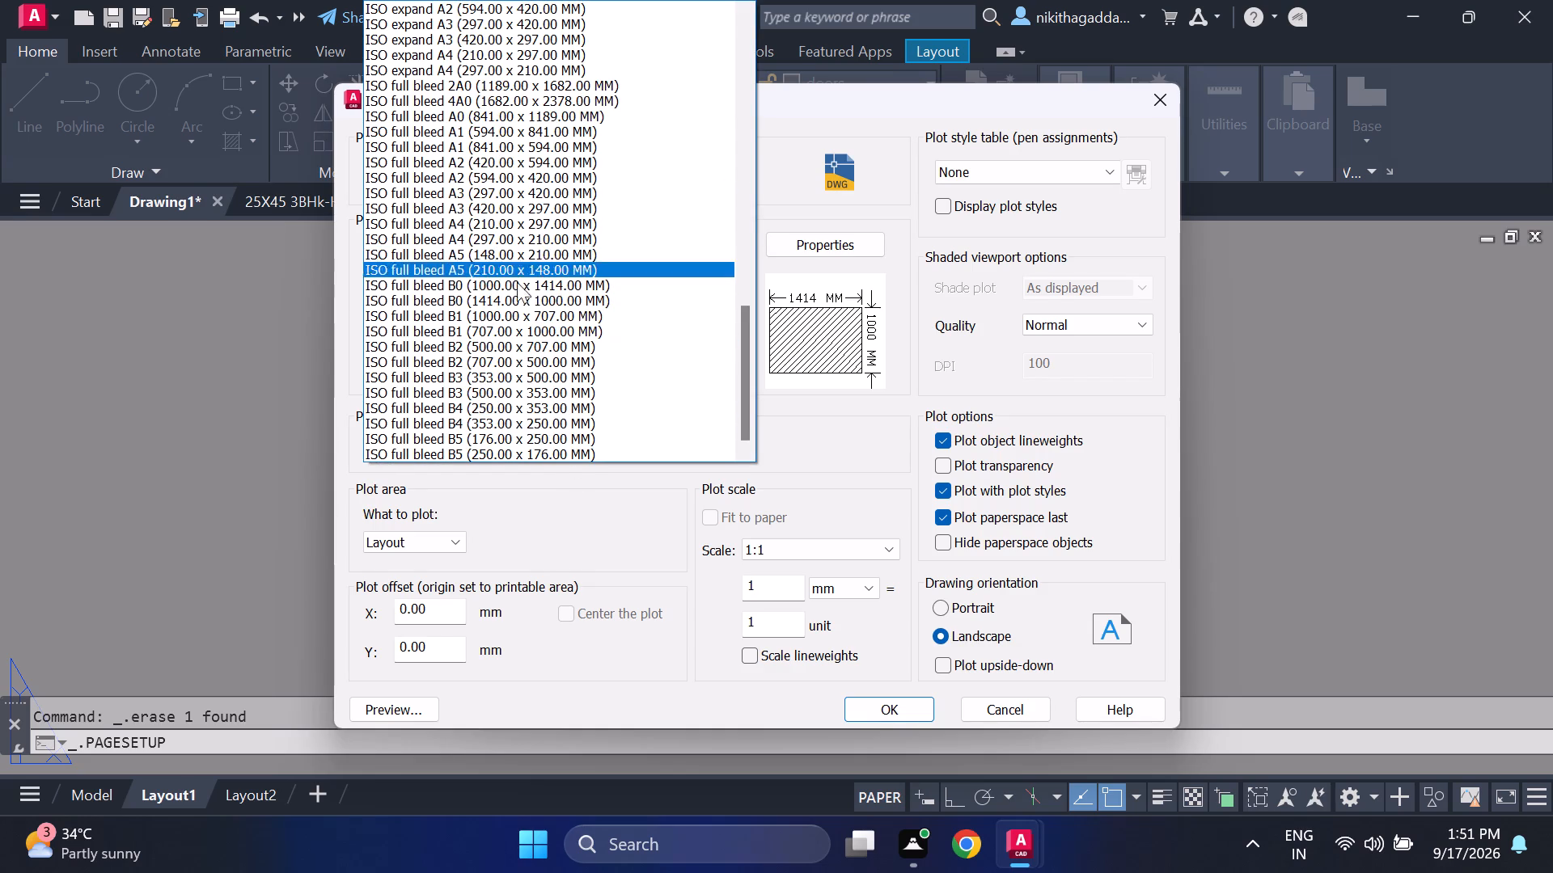
{"action": "scroll", "coordinate": [519, 294], "scroll_direction": "up", "scroll_amount": 1}
{"action": "left_click", "coordinate": [521, 289]}
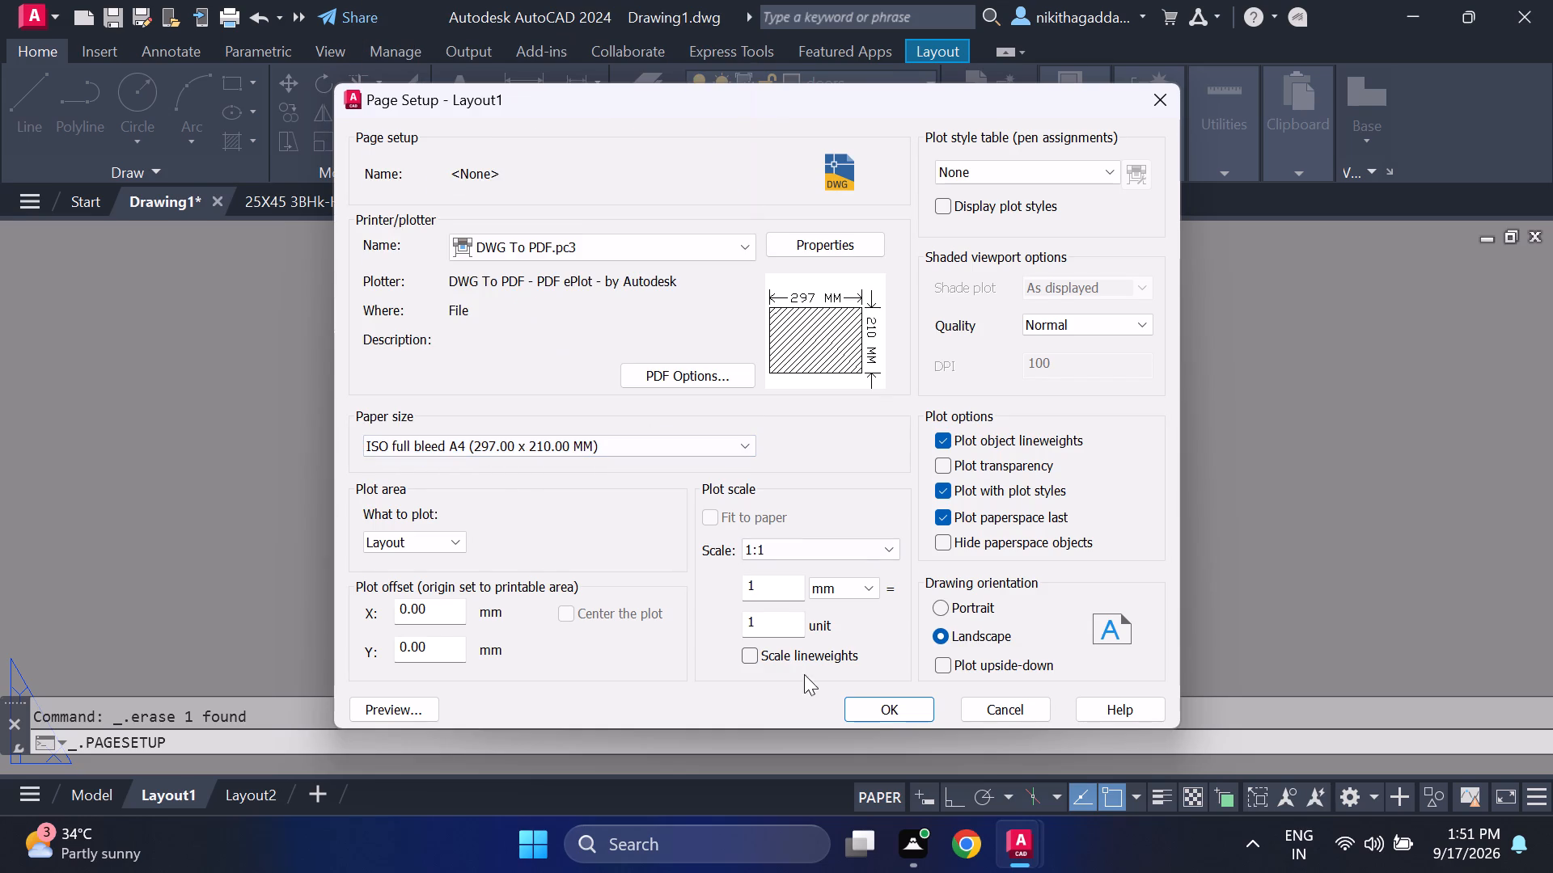
{"action": "left_click", "coordinate": [858, 698]}
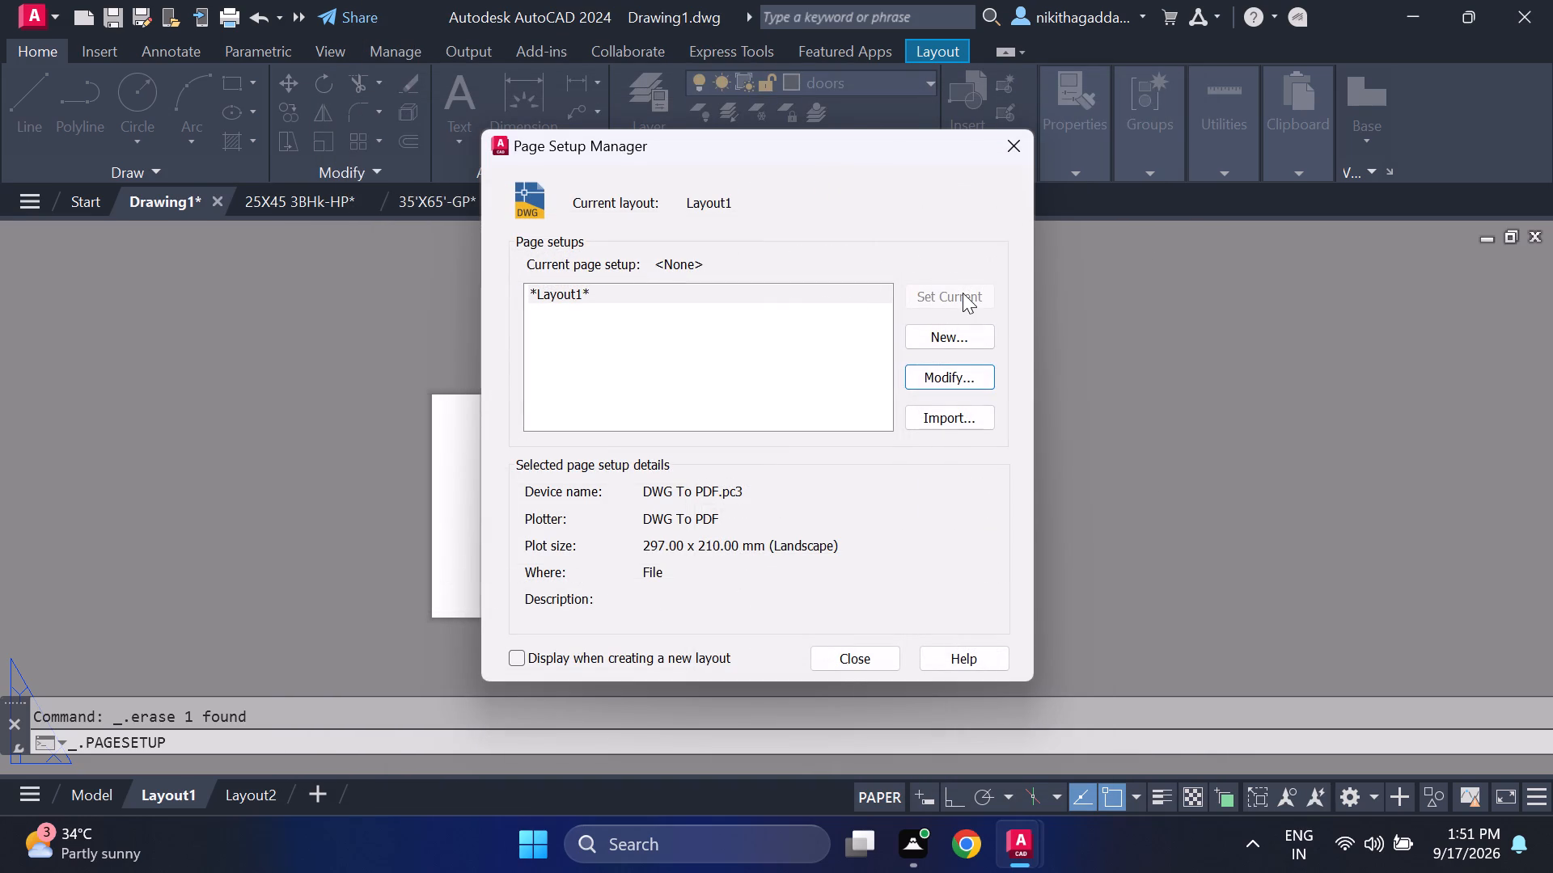
{"action": "left_click_drag", "start_coordinate": [963, 297], "coordinate": [960, 276]}
{"action": "left_click", "coordinate": [856, 655]}
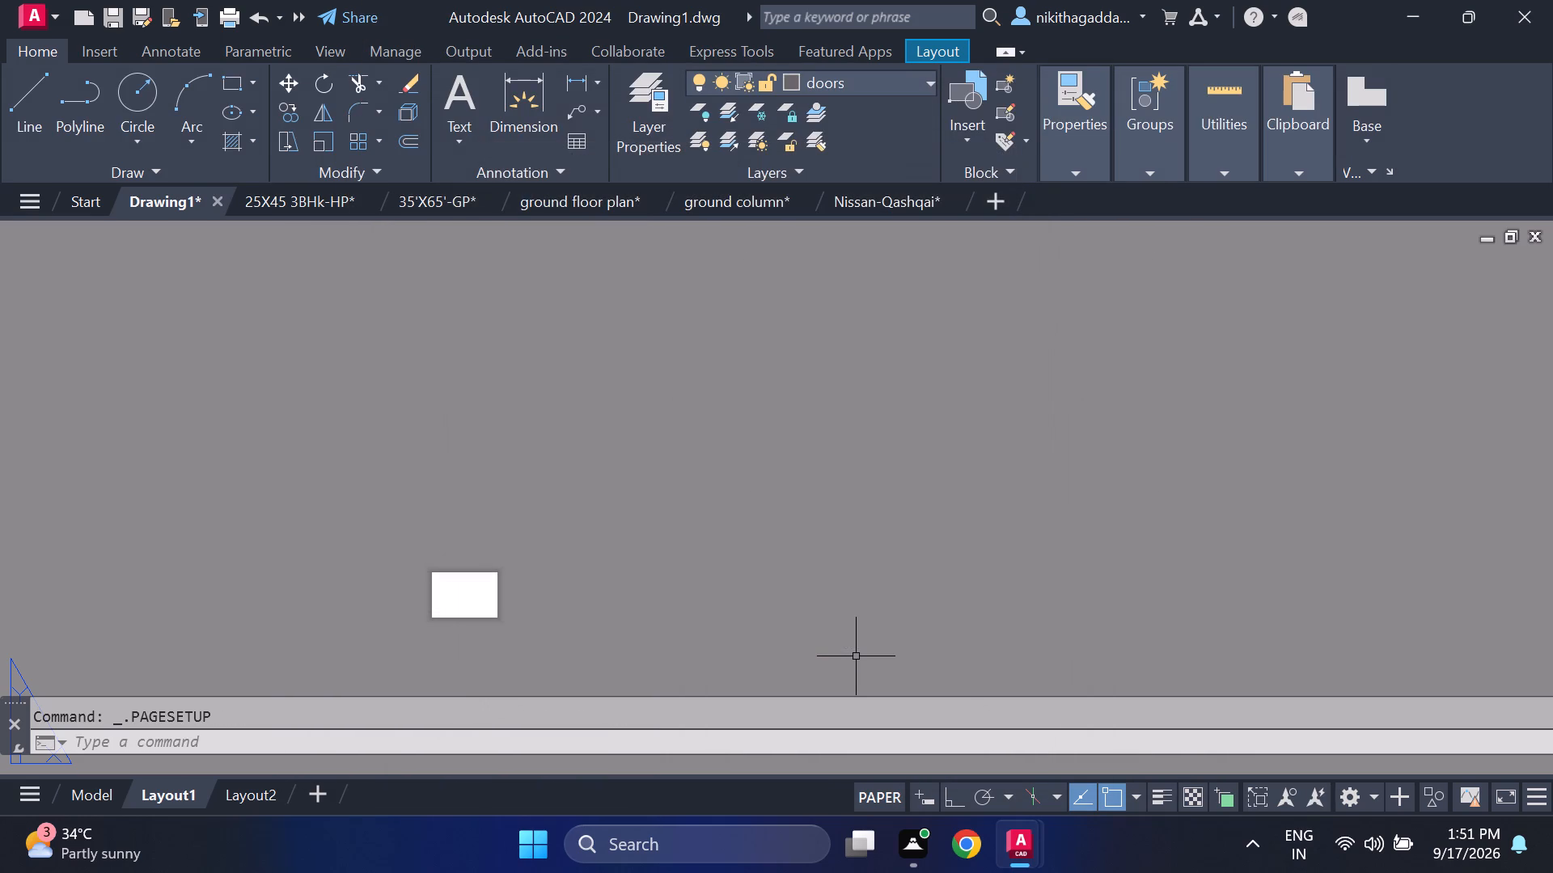
Create a single viewport on Layout1 spanning the A4 sheet between its opposite corners.
{"action": "scroll", "coordinate": [456, 638], "scroll_direction": "up", "scroll_amount": 3}
{"action": "scroll", "coordinate": [307, 486], "scroll_direction": "up", "scroll_amount": 3}
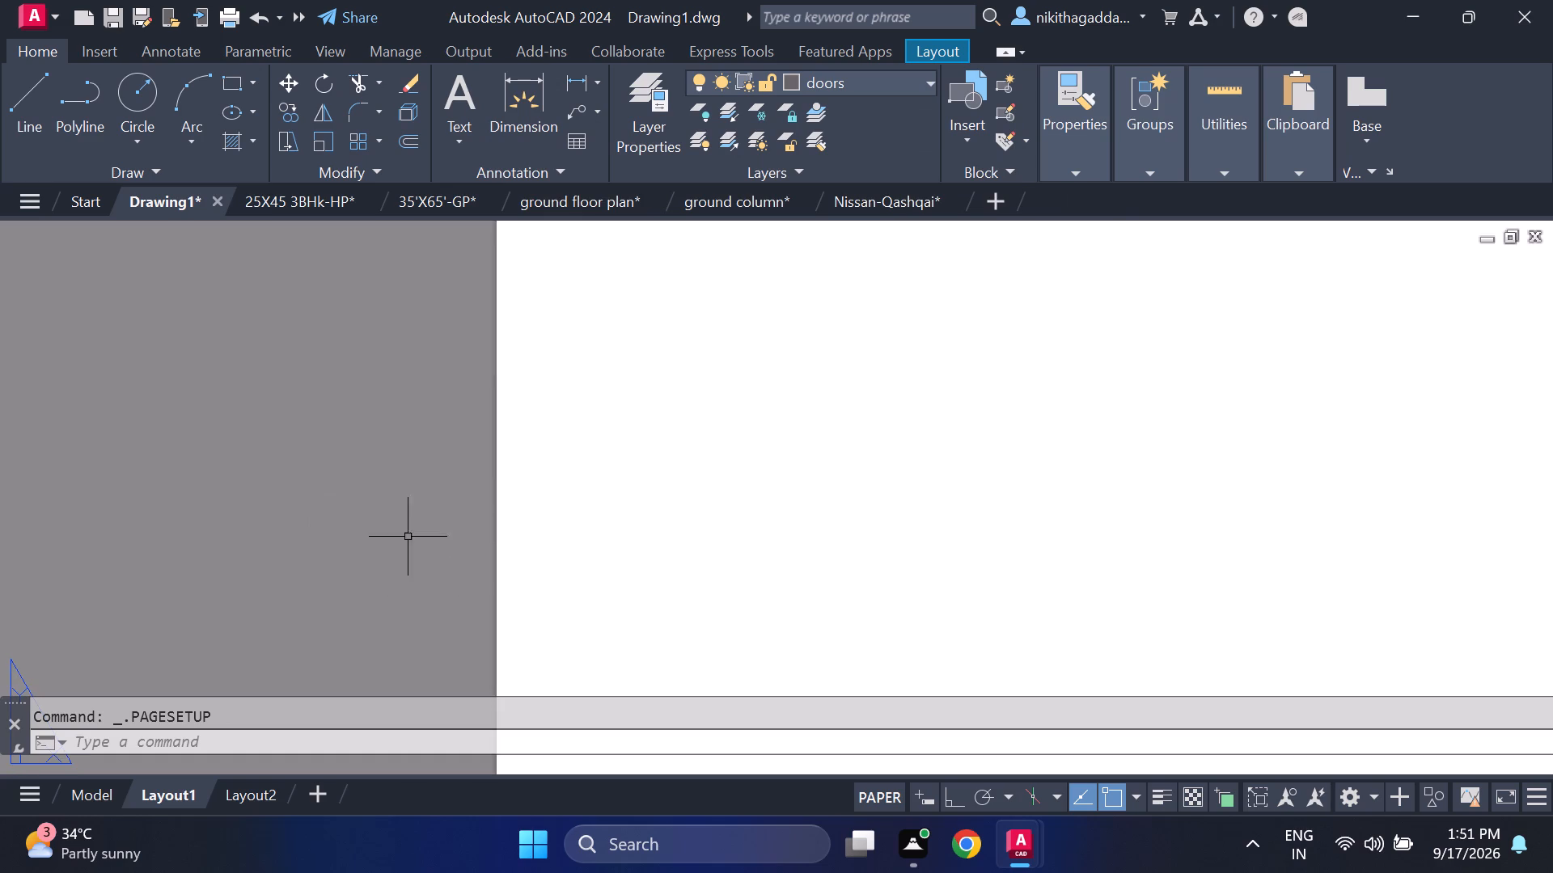
{"action": "scroll", "coordinate": [543, 563], "scroll_direction": "down", "scroll_amount": 2}
{"action": "middle_click_drag", "start_coordinate": [602, 578], "coordinate": [514, 529]}
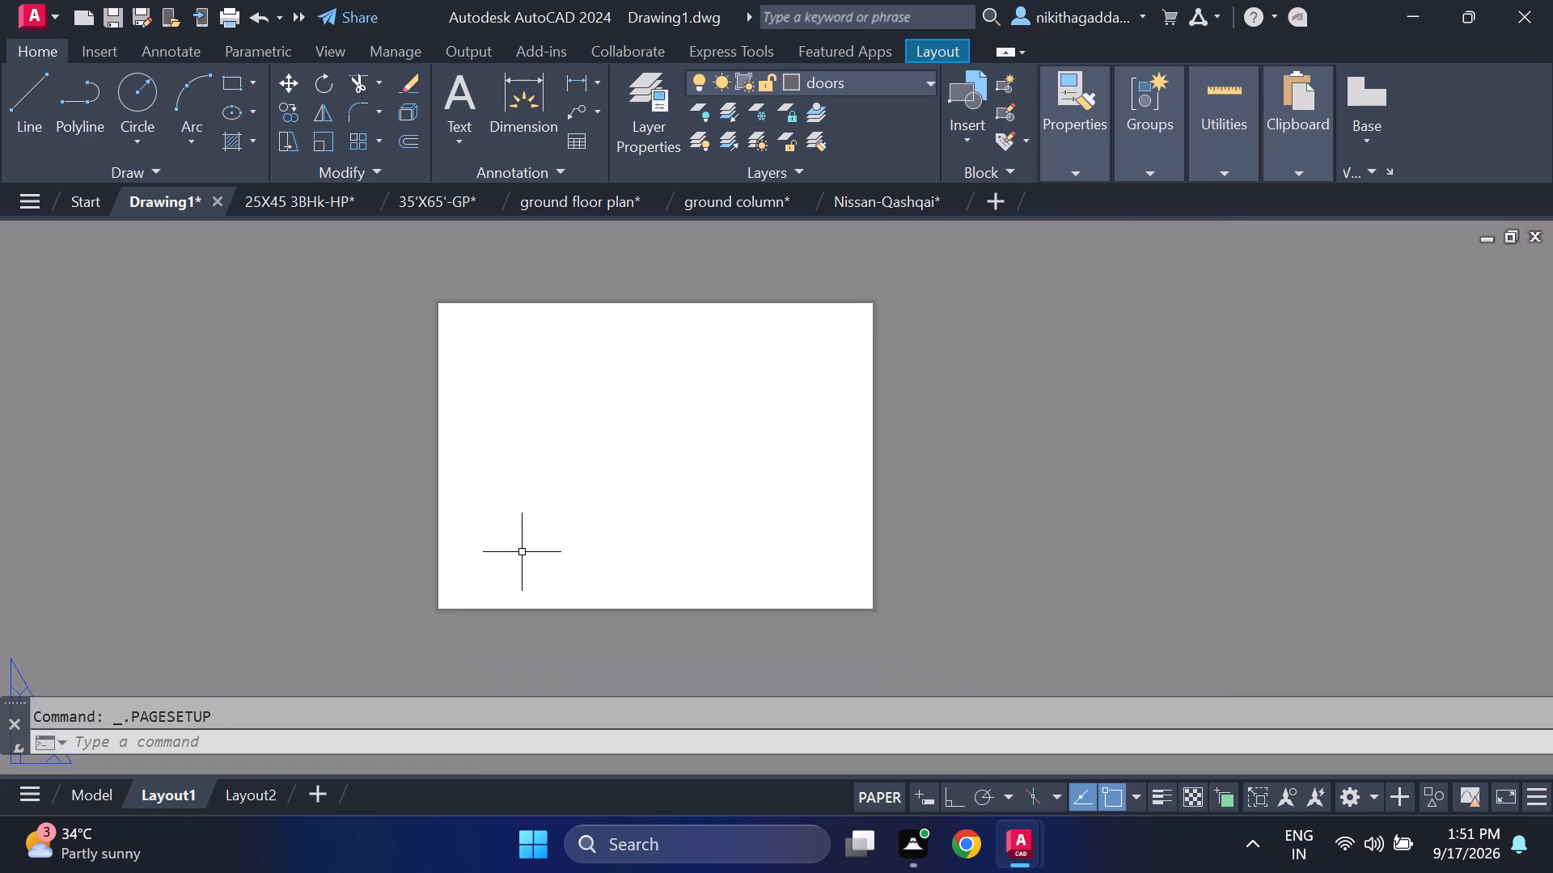
{"action": "type", "text": "VIR"}
{"action": "key", "text": "BackSpace"}
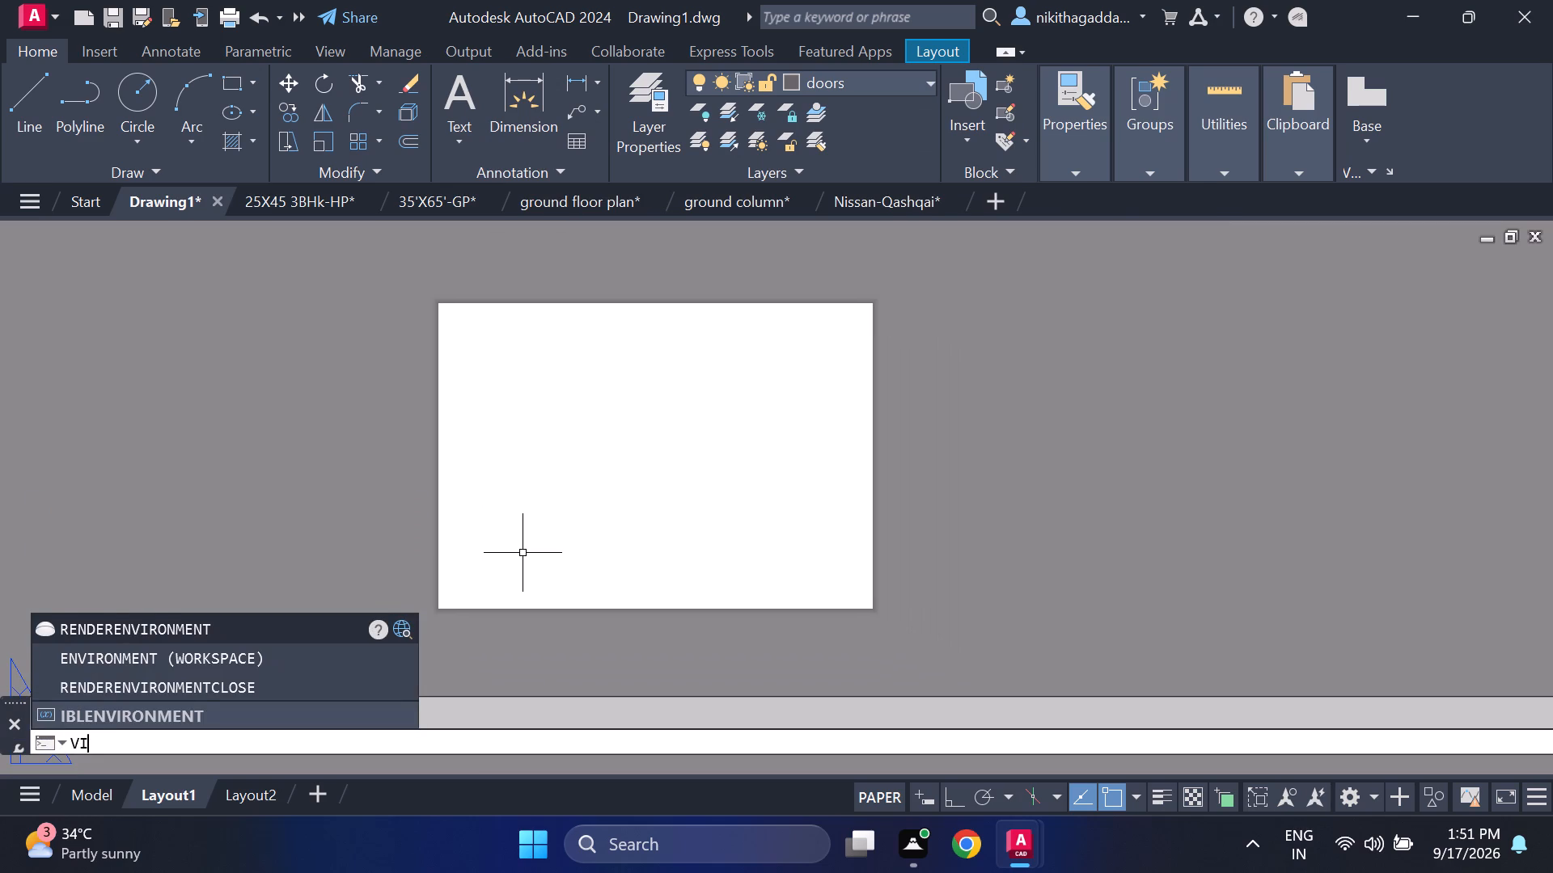
{"action": "type", "text": "EWPOR"}
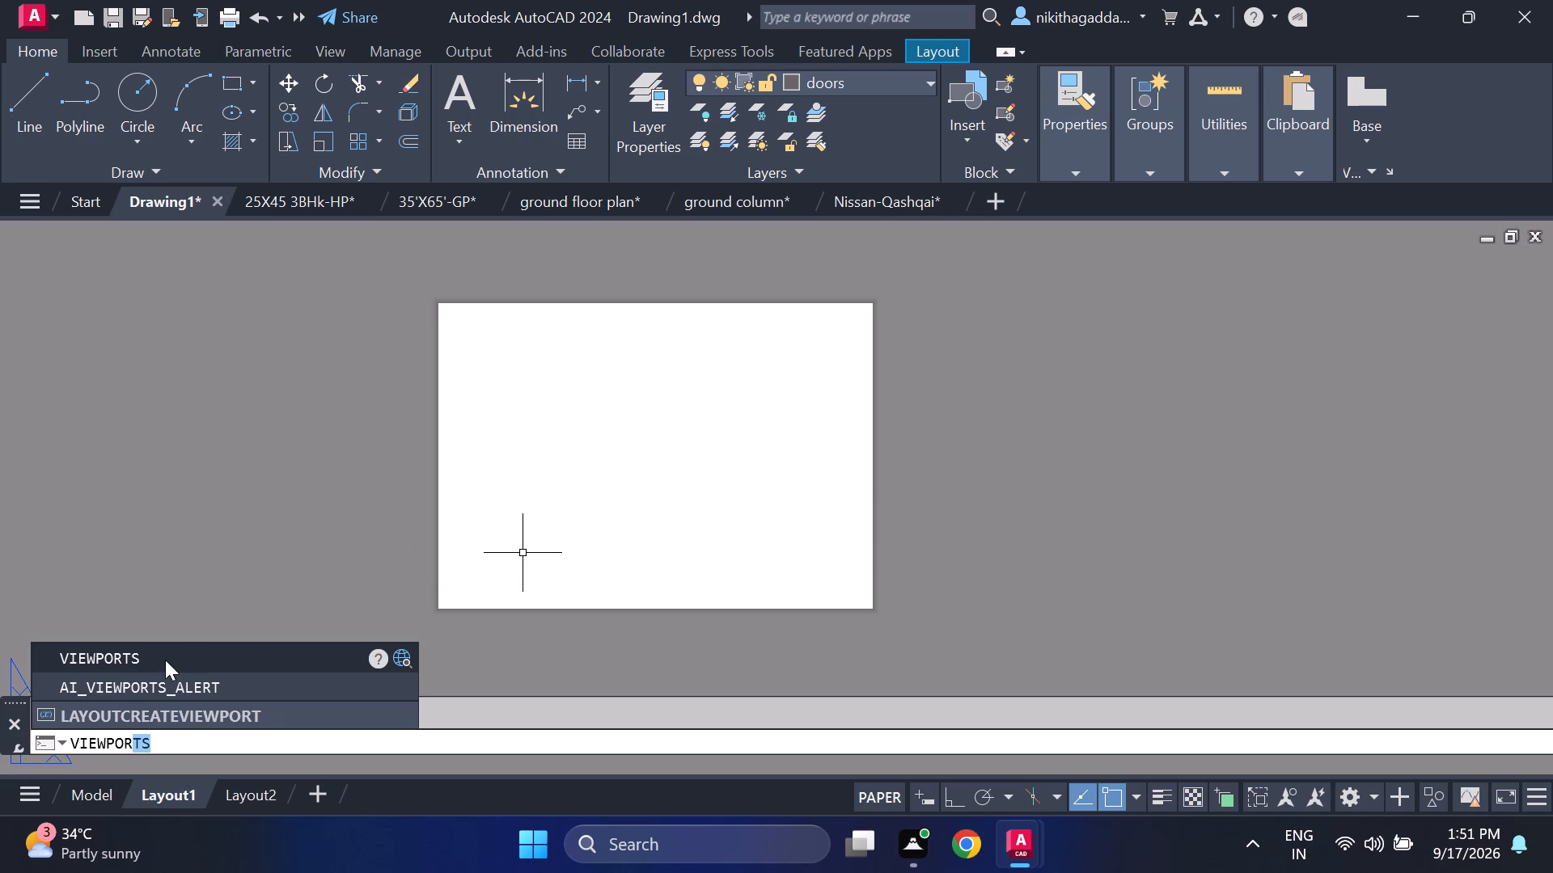
{"action": "left_click", "coordinate": [161, 656]}
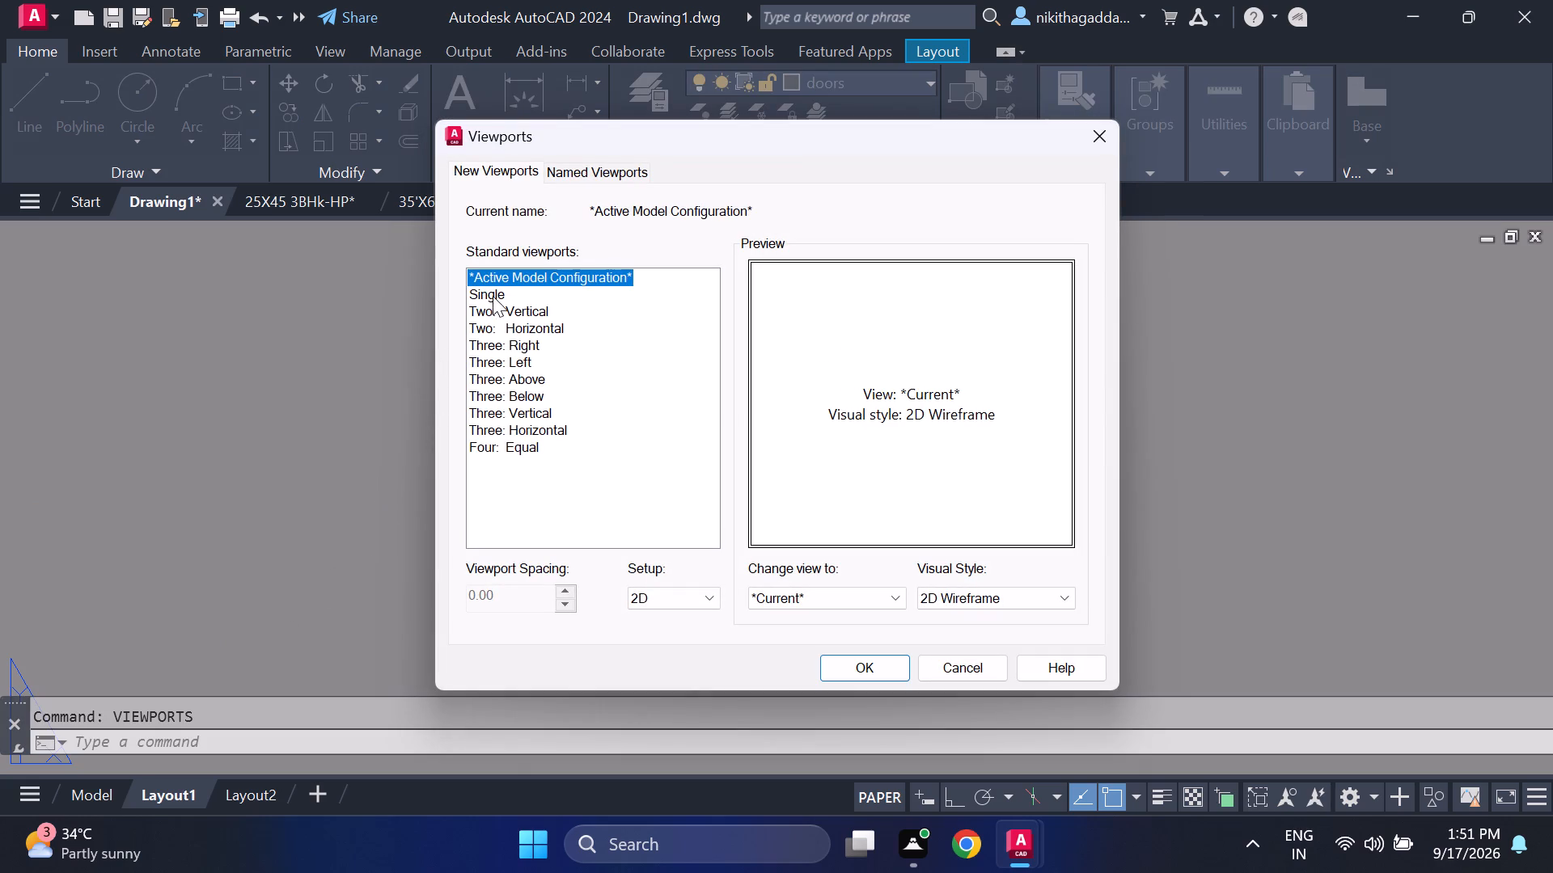
{"action": "left_click", "coordinate": [493, 296]}
{"action": "left_click", "coordinate": [905, 672]}
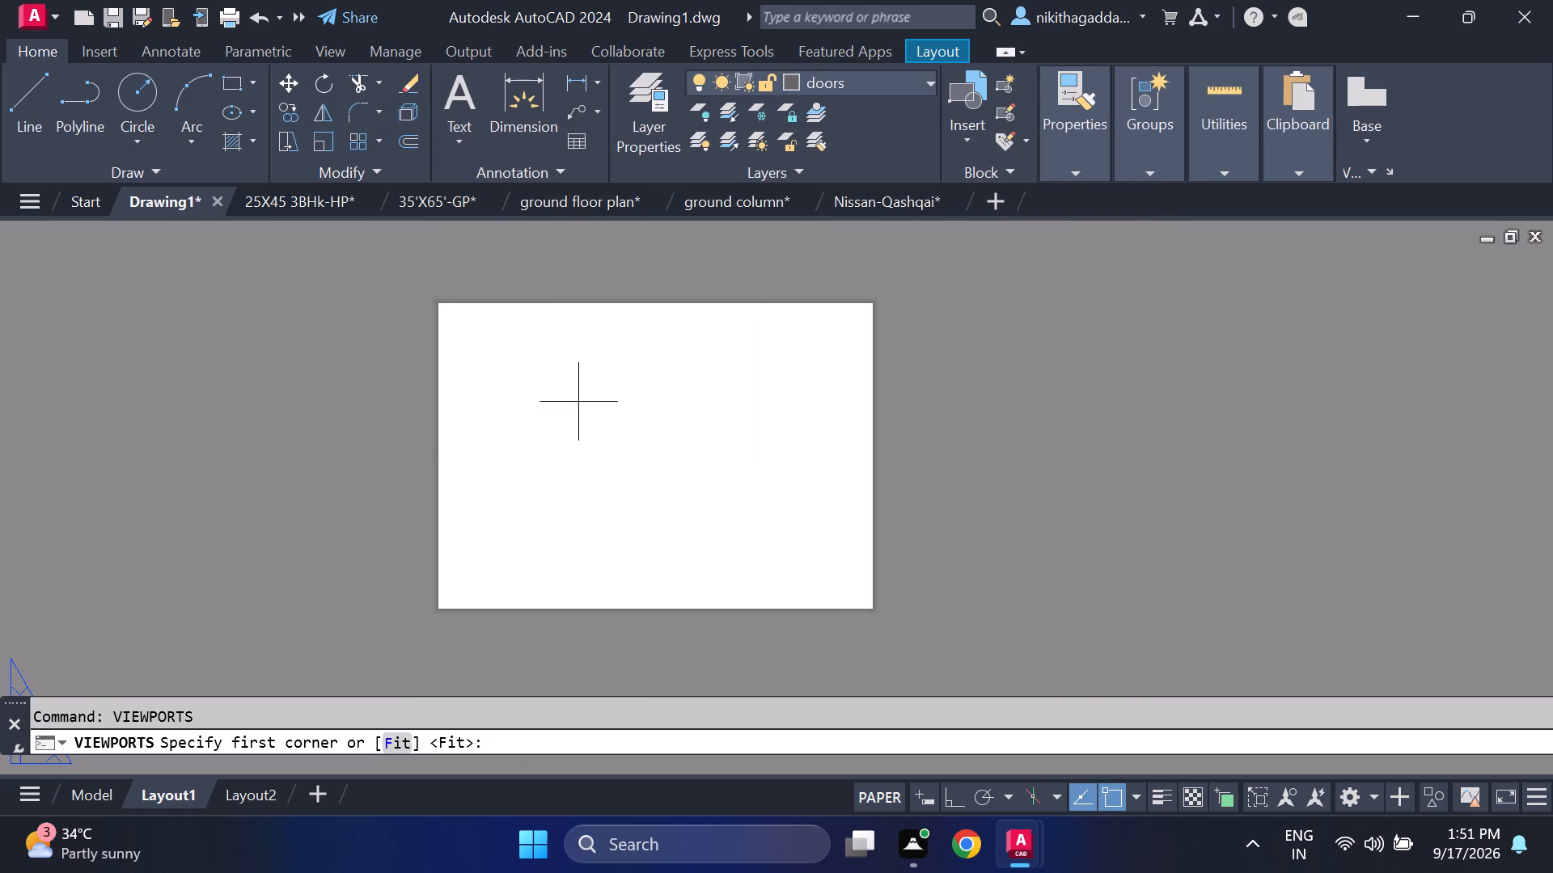
{"action": "left_click", "coordinate": [438, 304]}
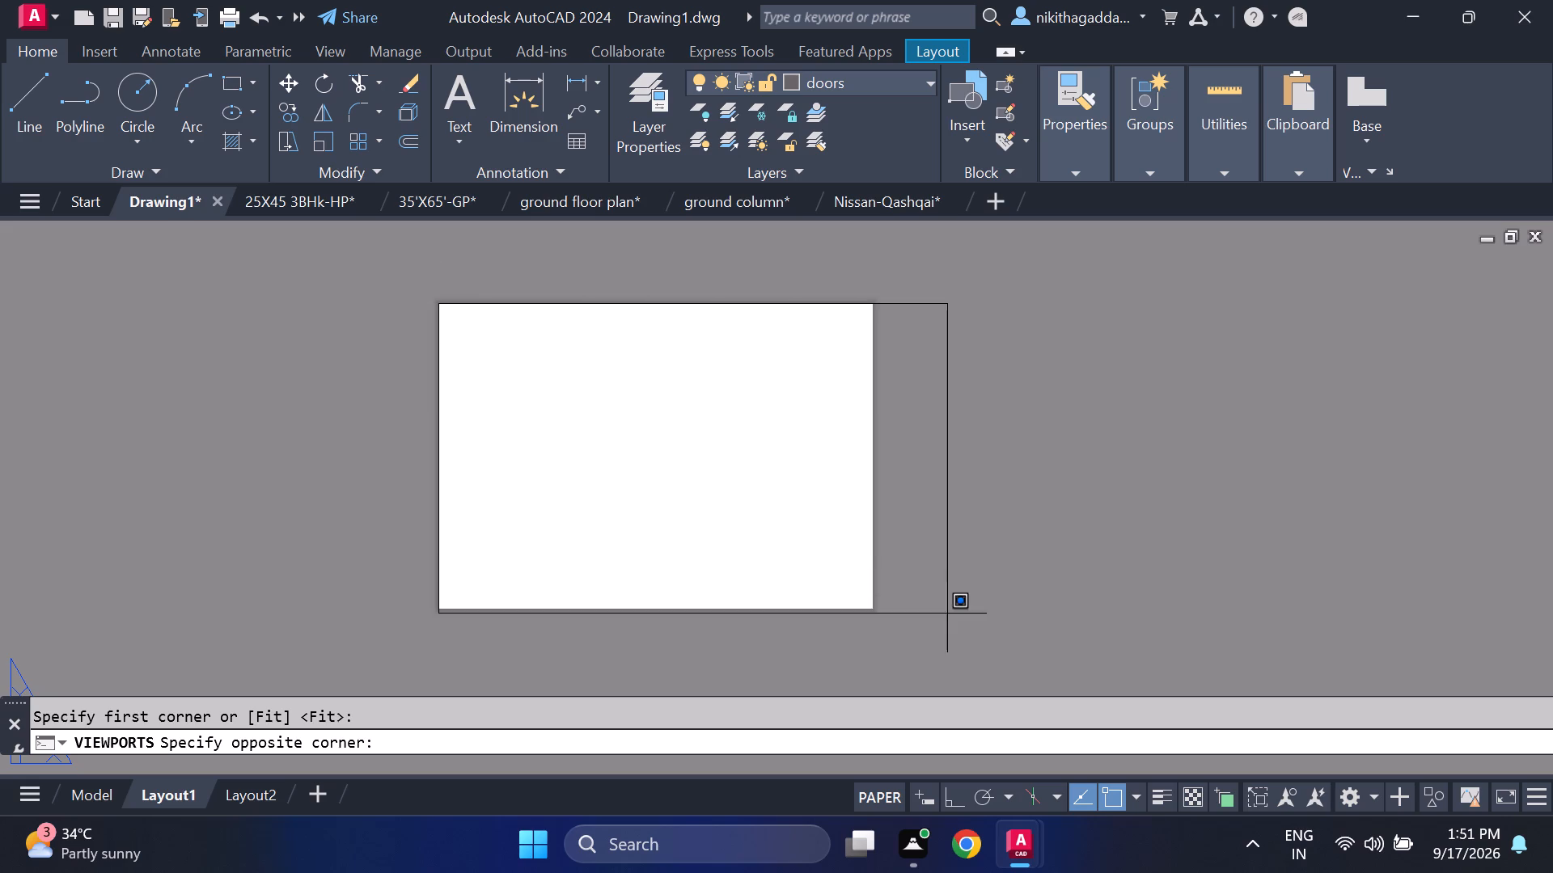
{"action": "left_click", "coordinate": [875, 610]}
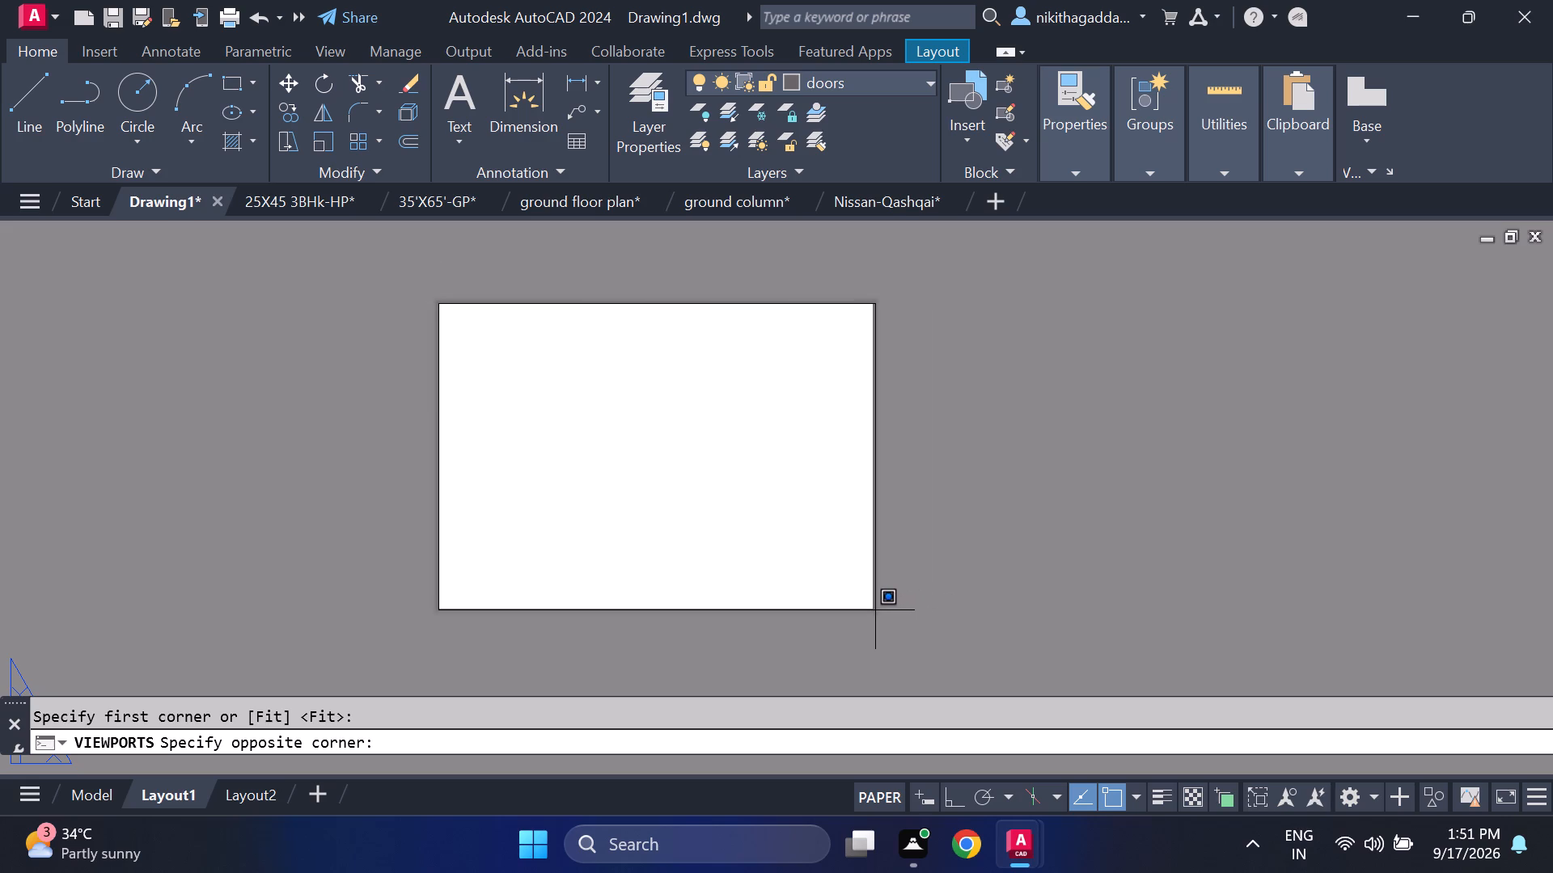
Examine the new viewport's contents, looking at the floor plan and the separate objects shown away from it.
{"action": "scroll", "coordinate": [460, 519], "scroll_direction": "up", "scroll_amount": 2}
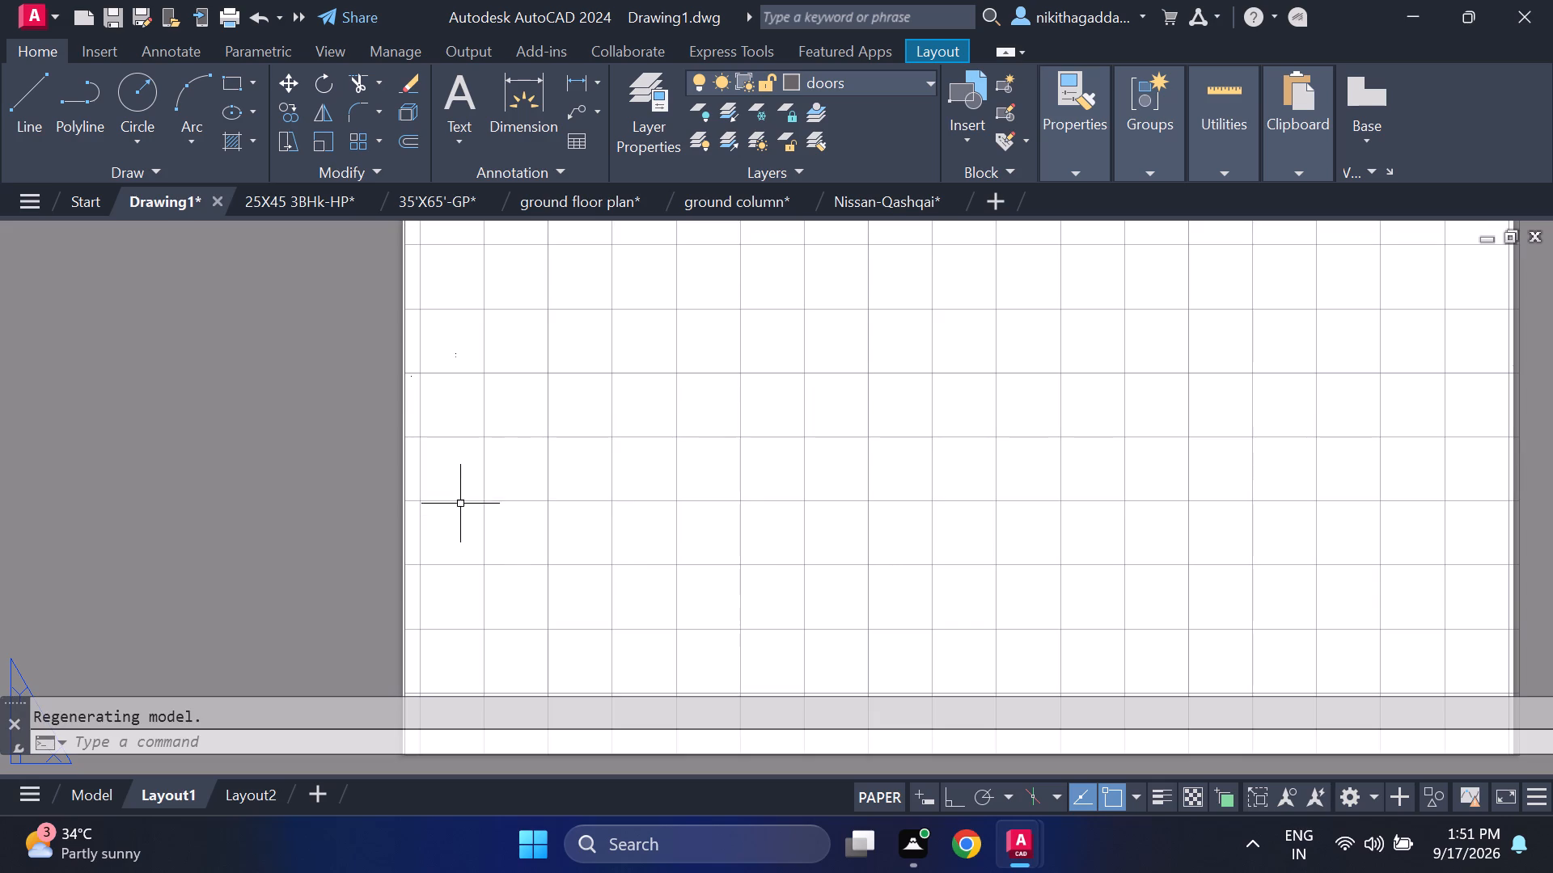
{"action": "scroll", "coordinate": [450, 340], "scroll_direction": "up", "scroll_amount": 7}
{"action": "scroll", "coordinate": [469, 526], "scroll_direction": "up", "scroll_amount": 2}
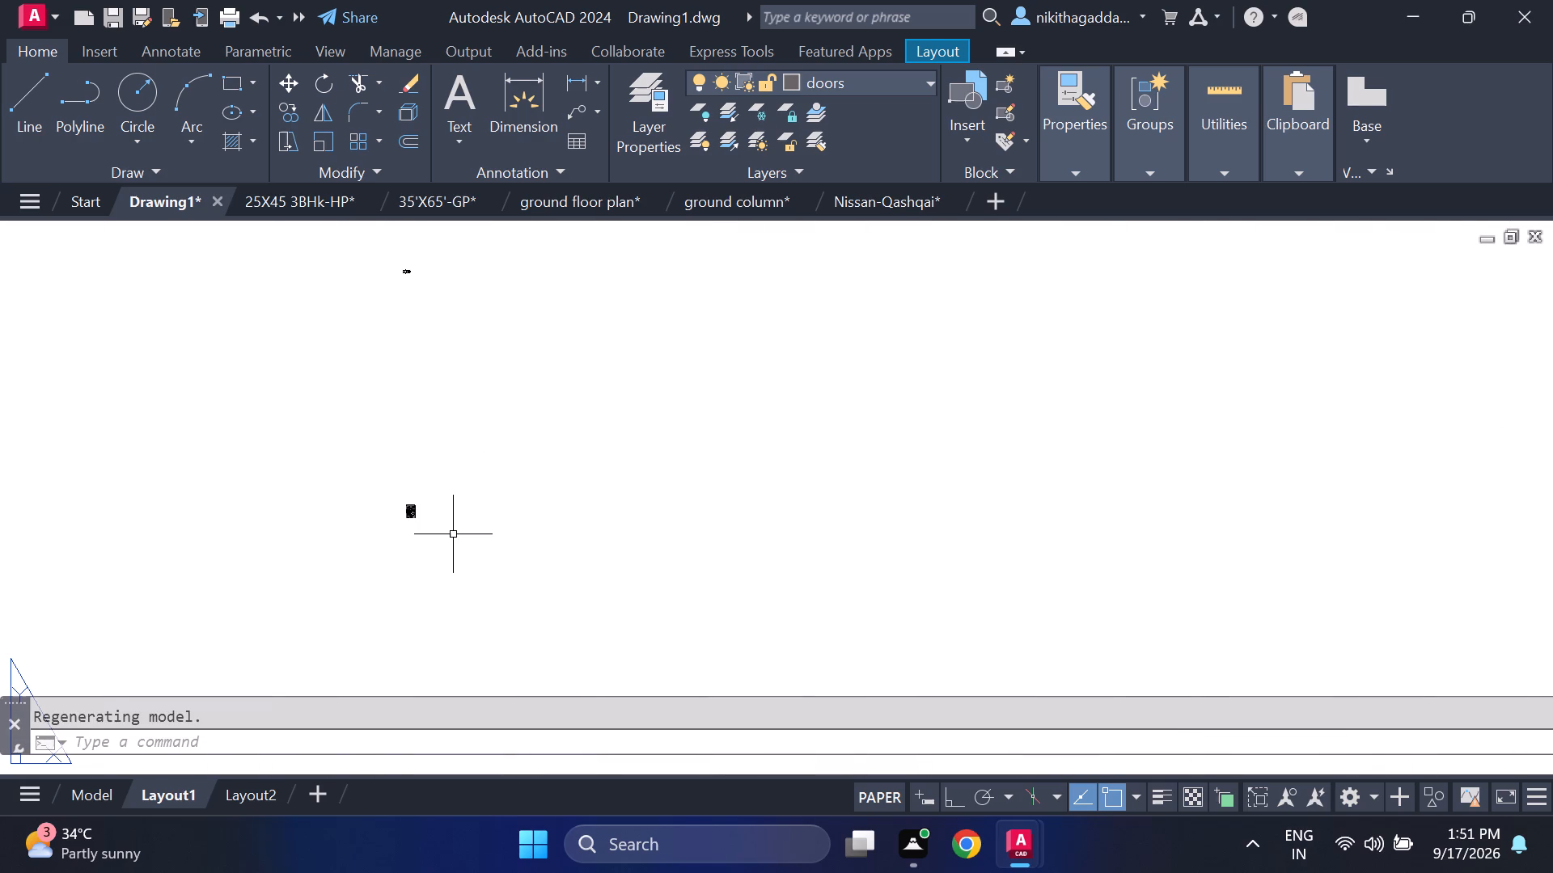
{"action": "scroll", "coordinate": [400, 318], "scroll_direction": "up", "scroll_amount": 2}
{"action": "middle_click_drag", "start_coordinate": [407, 312], "coordinate": [475, 554]}
{"action": "scroll", "coordinate": [492, 441], "scroll_direction": "up", "scroll_amount": 2}
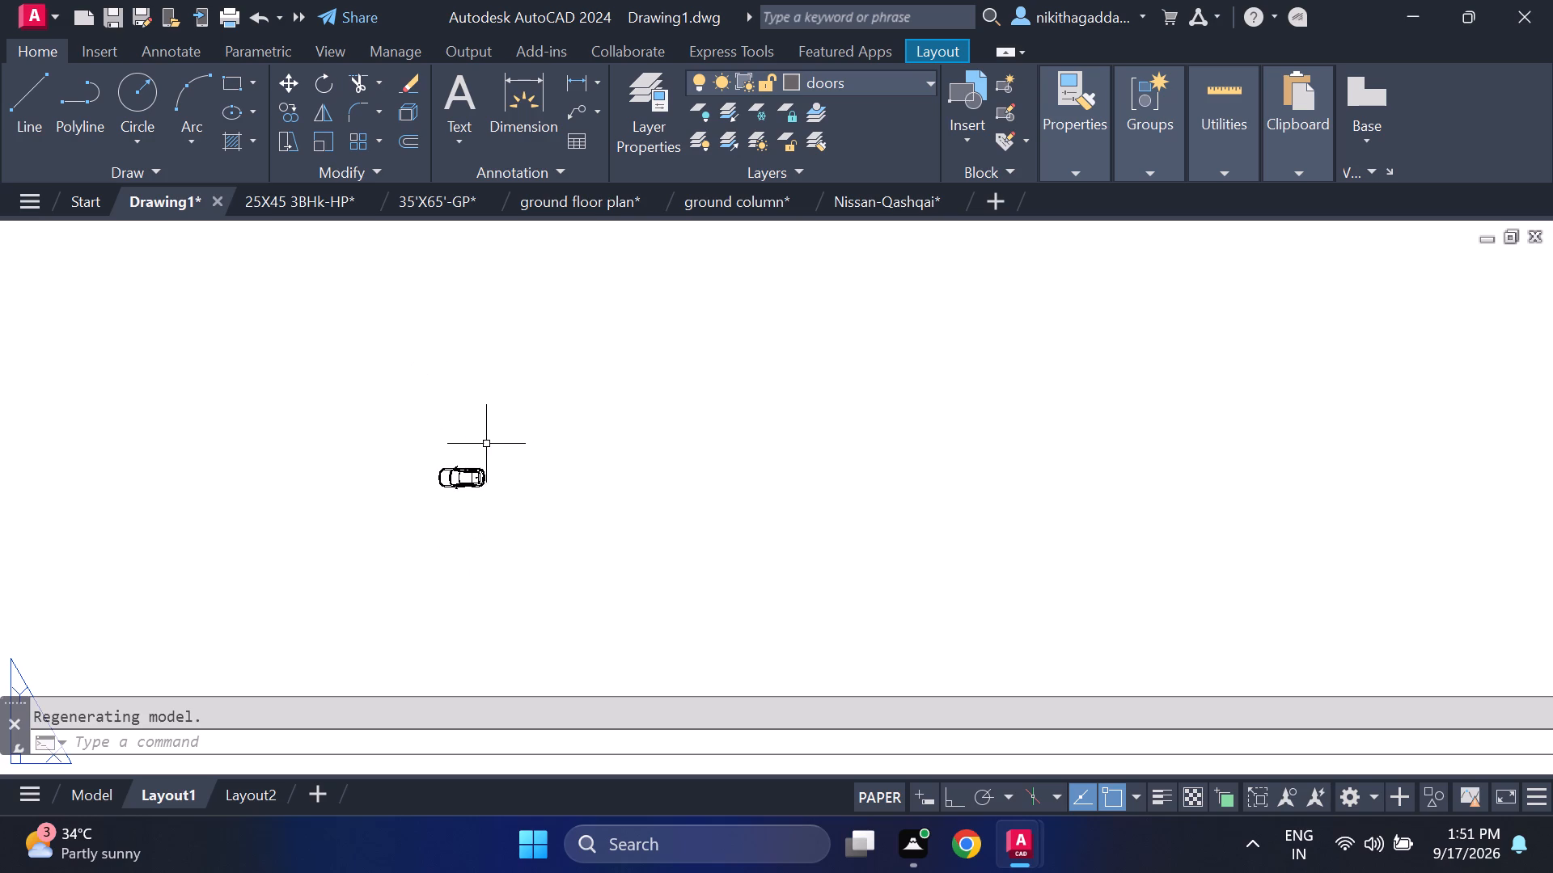
{"action": "scroll", "coordinate": [474, 484], "scroll_direction": "down", "scroll_amount": 5}
{"action": "scroll", "coordinate": [483, 580], "scroll_direction": "down", "scroll_amount": 10}
{"action": "middle_click_drag", "start_coordinate": [531, 588], "coordinate": [490, 455]}
Switch to model space and check the empty areas around the floor plan for stray objects using selection windows.
{"action": "left_click", "coordinate": [108, 789]}
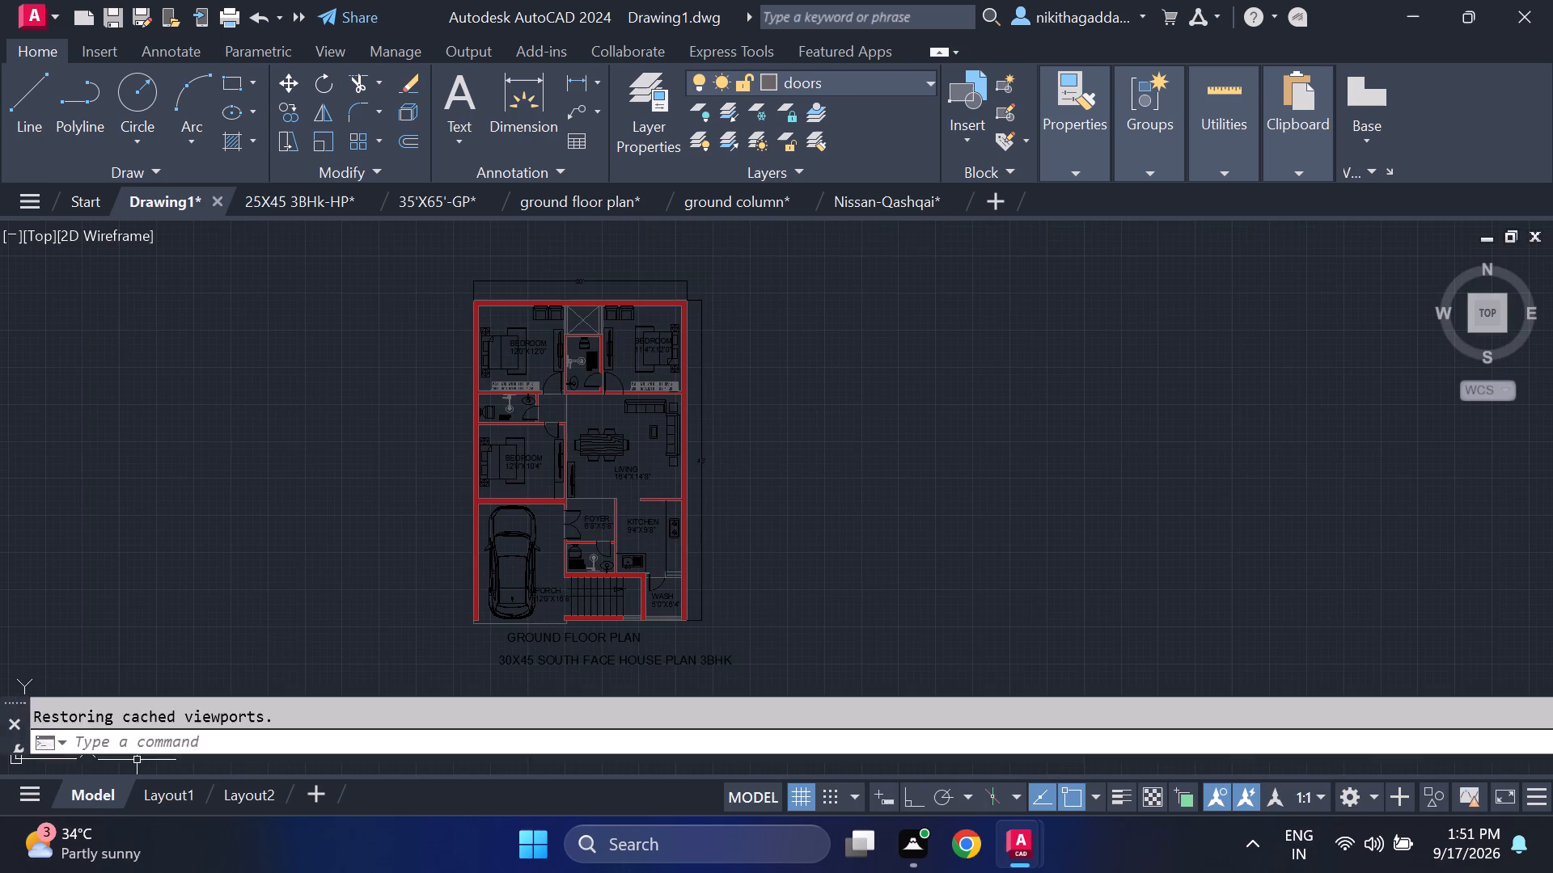
{"action": "scroll", "coordinate": [316, 557], "scroll_direction": "down", "scroll_amount": 4}
{"action": "middle_click_drag", "start_coordinate": [307, 557], "coordinate": [608, 479]}
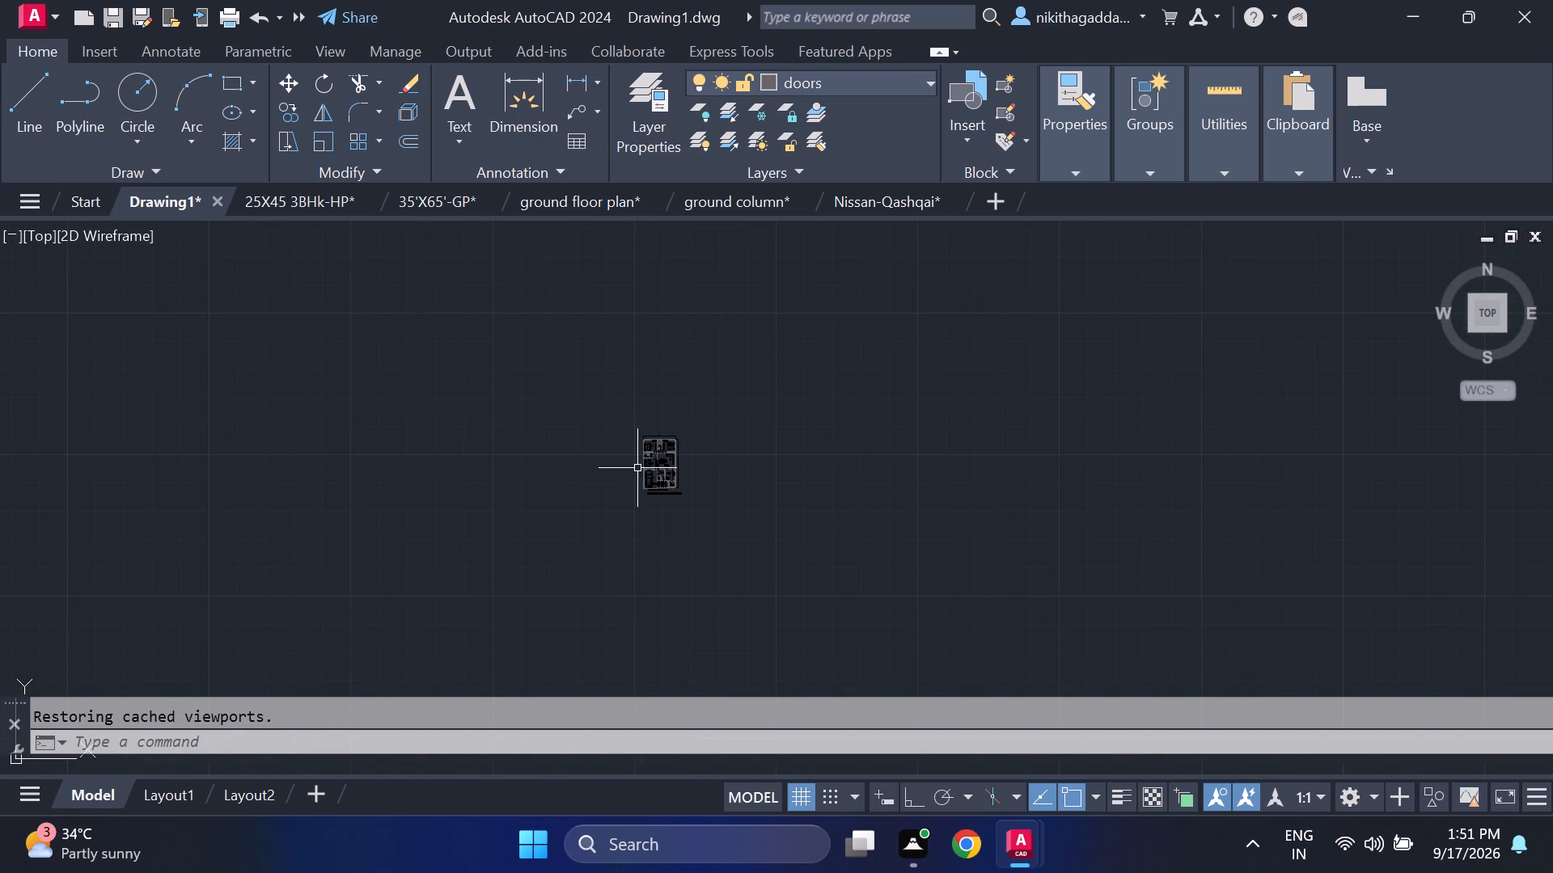
{"action": "scroll", "coordinate": [639, 468], "scroll_direction": "up", "scroll_amount": 3}
{"action": "left_click_drag", "start_coordinate": [616, 278], "coordinate": [572, 311]}
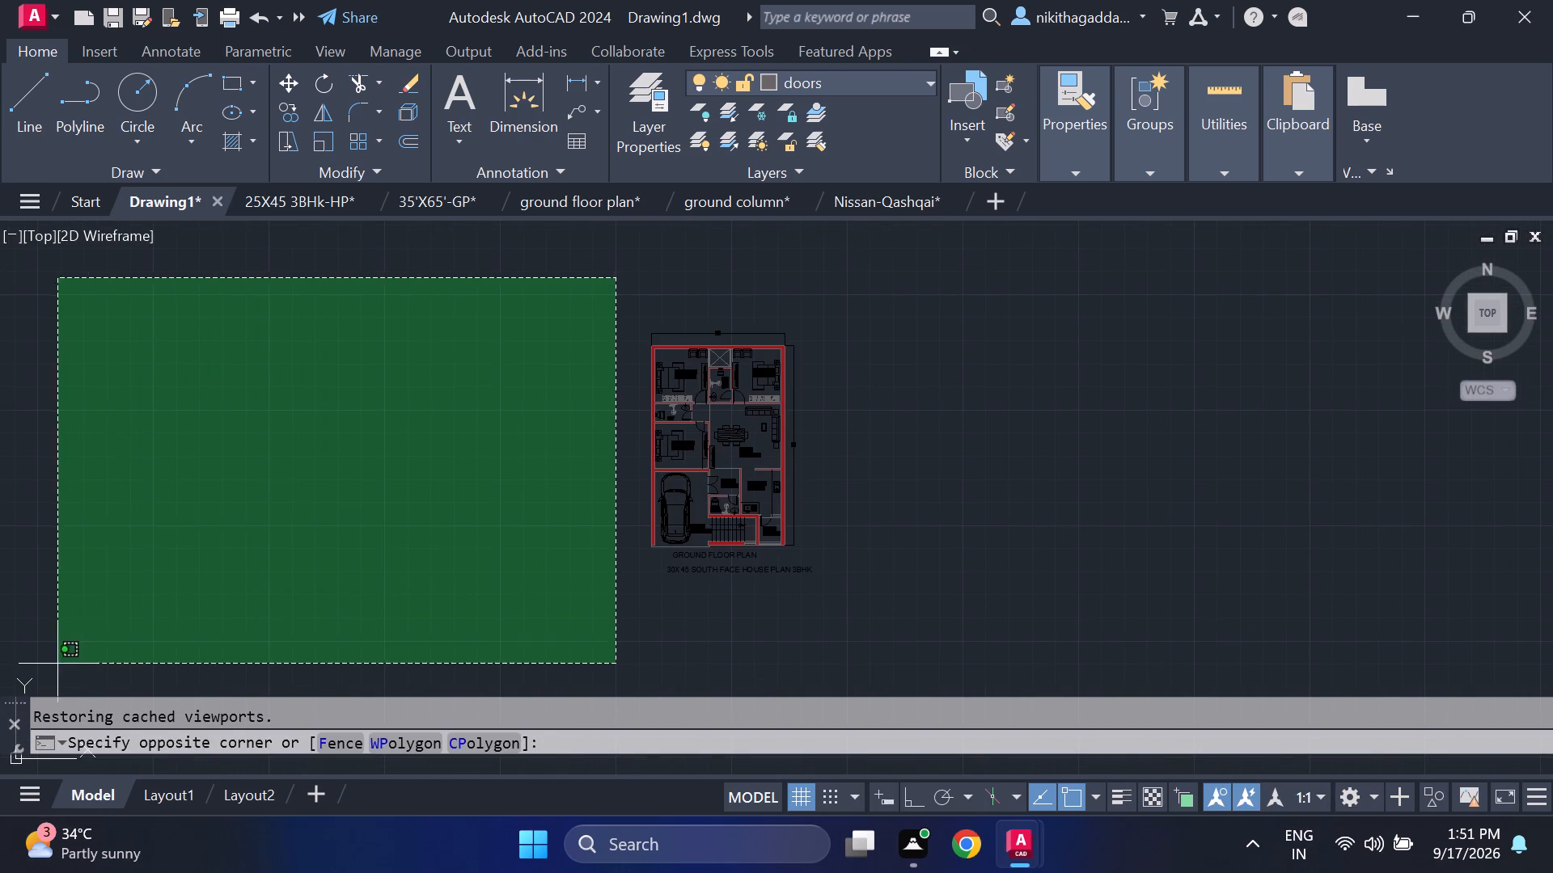
{"action": "left_click", "coordinate": [57, 664]}
{"action": "scroll", "coordinate": [537, 502], "scroll_direction": "down", "scroll_amount": 2}
{"action": "scroll", "coordinate": [620, 387], "scroll_direction": "up", "scroll_amount": 3}
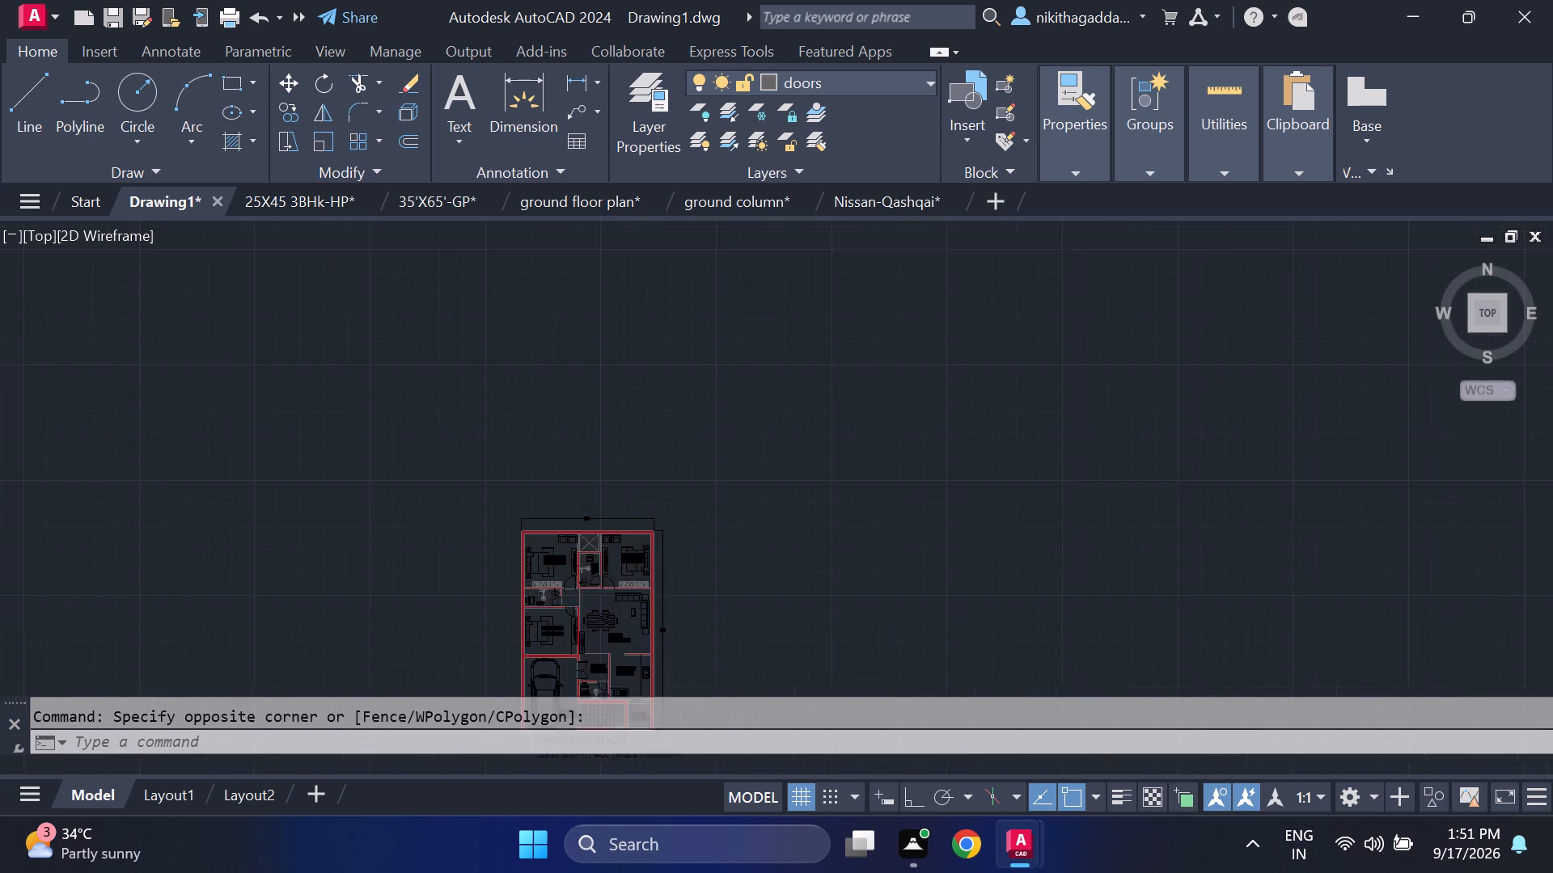
{"action": "left_click_drag", "start_coordinate": [826, 398], "coordinate": [814, 406]}
{"action": "left_click", "coordinate": [365, 496]}
{"action": "left_click_drag", "start_coordinate": [895, 234], "coordinate": [834, 285]}
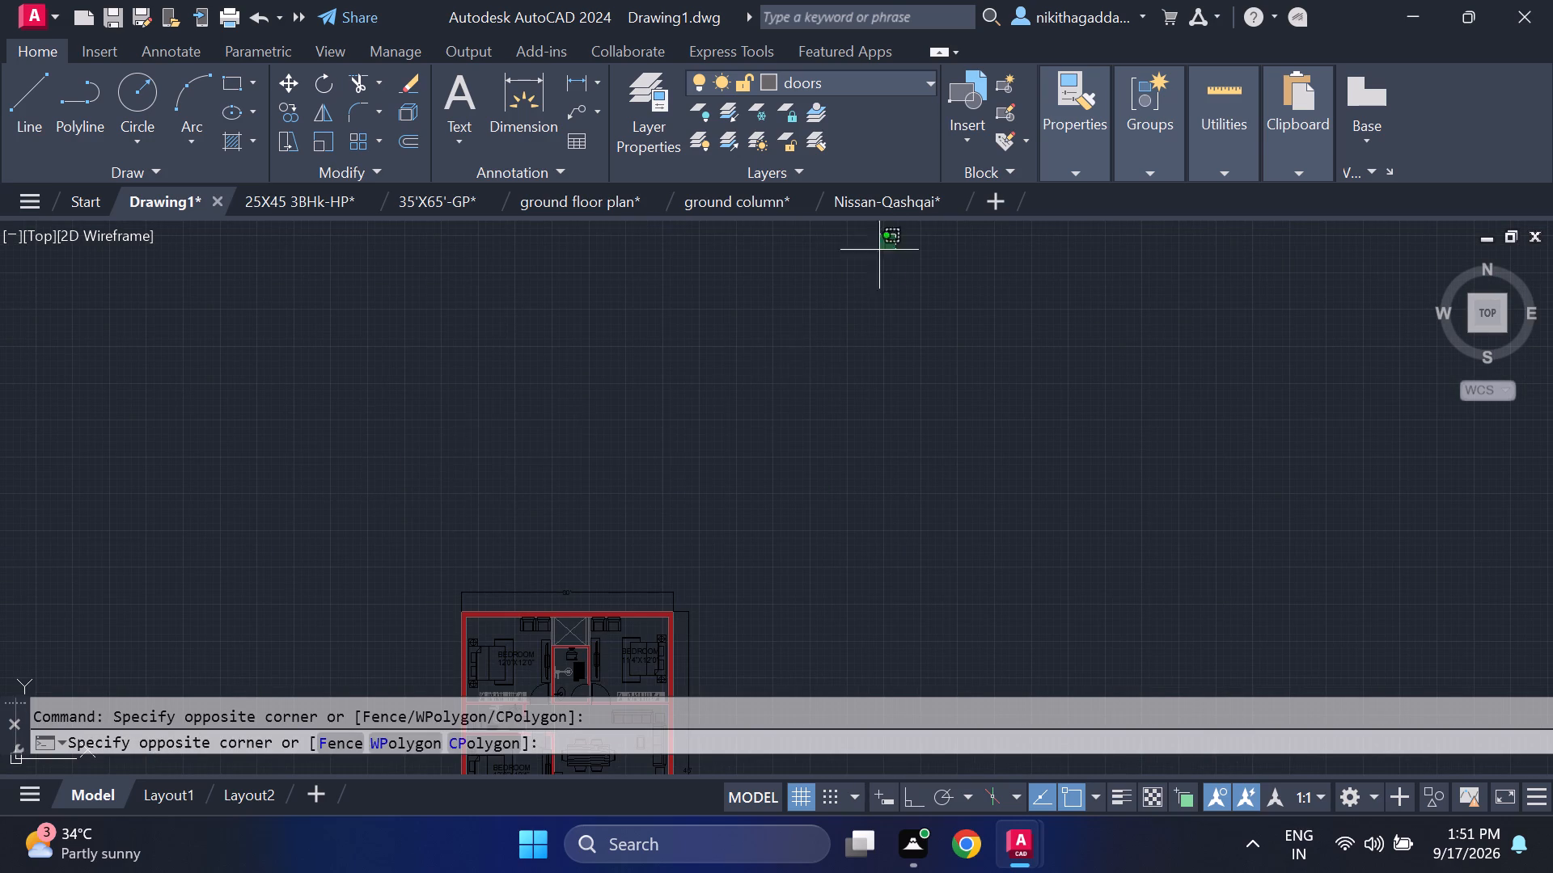
{"action": "left_click_drag", "start_coordinate": [834, 285], "coordinate": [841, 280]}
{"action": "left_click", "coordinate": [288, 548]}
{"action": "scroll", "coordinate": [835, 543], "scroll_direction": "down", "scroll_amount": 3}
{"action": "middle_click_drag", "start_coordinate": [840, 558], "coordinate": [844, 474]}
{"action": "scroll", "coordinate": [844, 474], "scroll_direction": "up", "scroll_amount": 1}
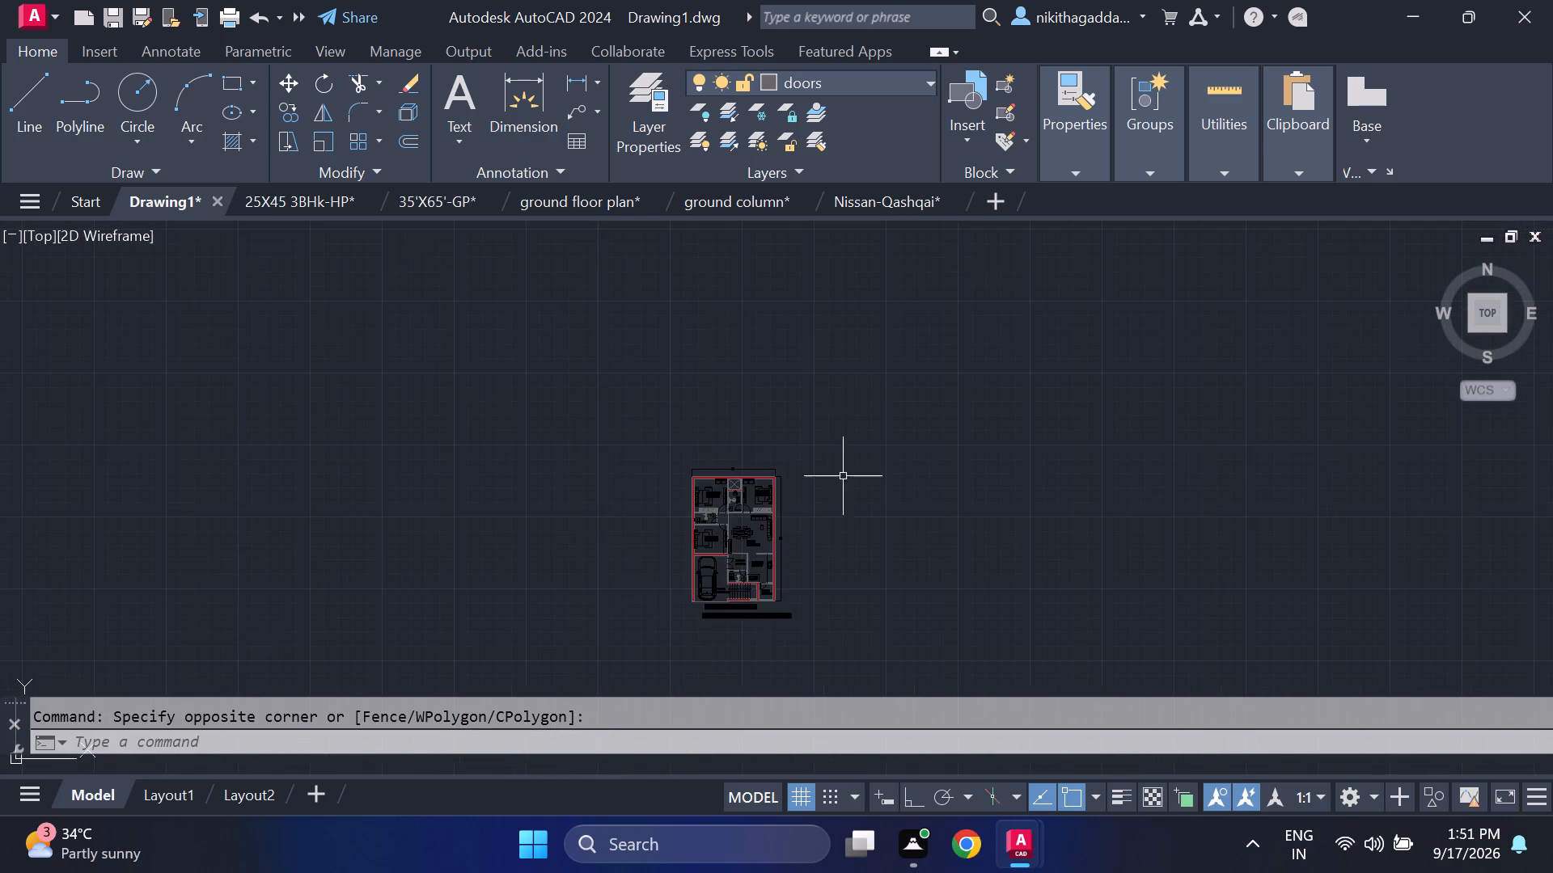
{"action": "scroll", "coordinate": [840, 479], "scroll_direction": "up", "scroll_amount": 2}
{"action": "scroll", "coordinate": [514, 614], "scroll_direction": "up", "scroll_amount": 3}
{"action": "middle_click_drag", "start_coordinate": [511, 607], "coordinate": [494, 411]}
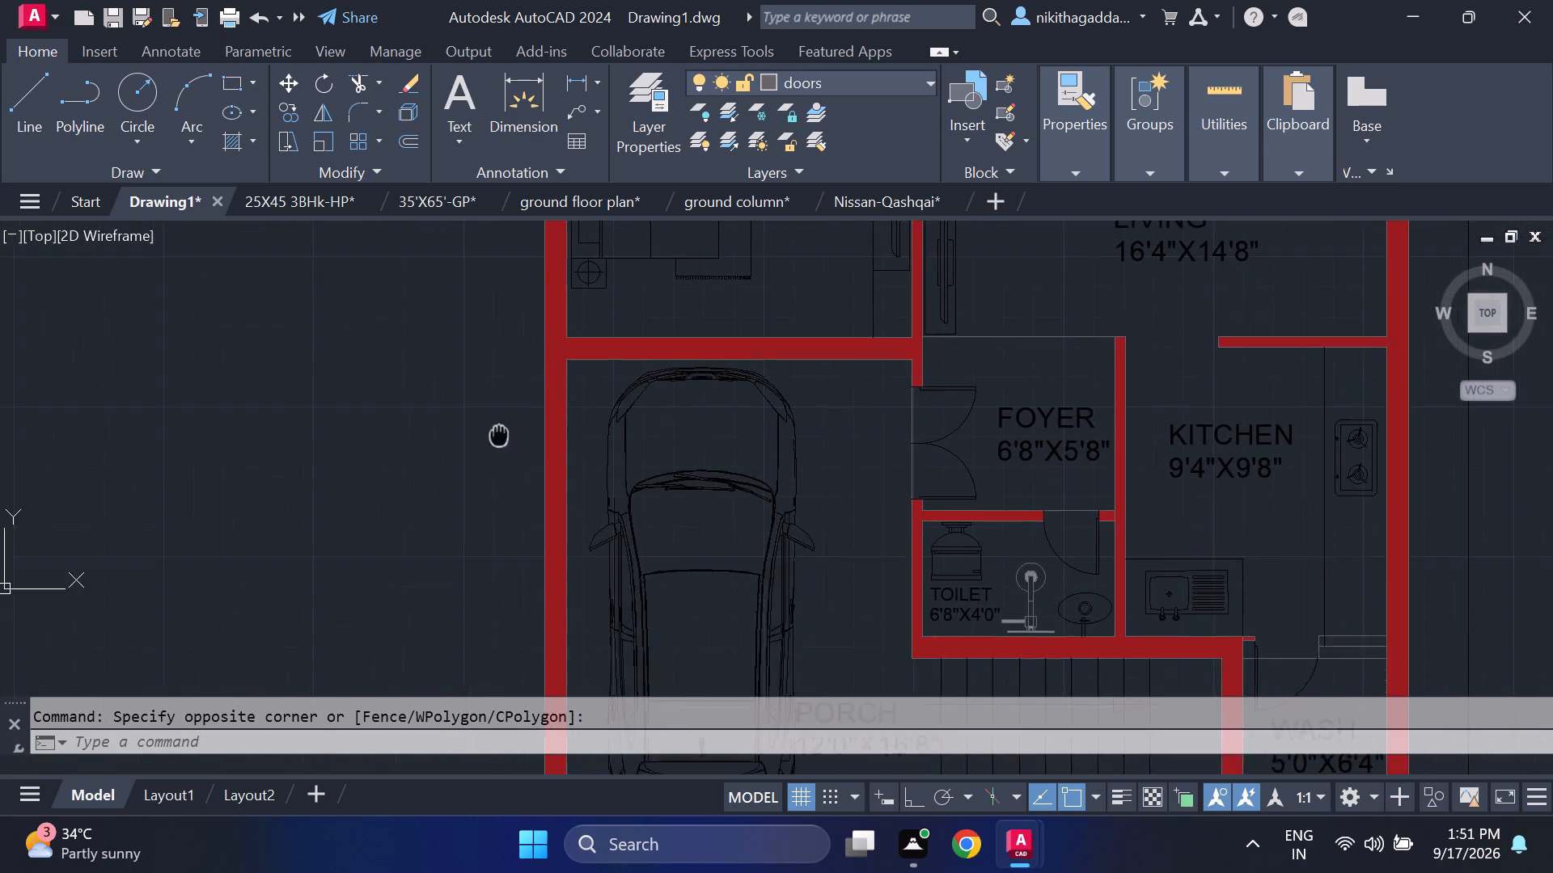
{"action": "middle_click_drag", "start_coordinate": [494, 411], "coordinate": [477, 346]}
{"action": "scroll", "coordinate": [534, 466], "scroll_direction": "down", "scroll_amount": 2}
{"action": "left_click", "coordinate": [1158, 290]}
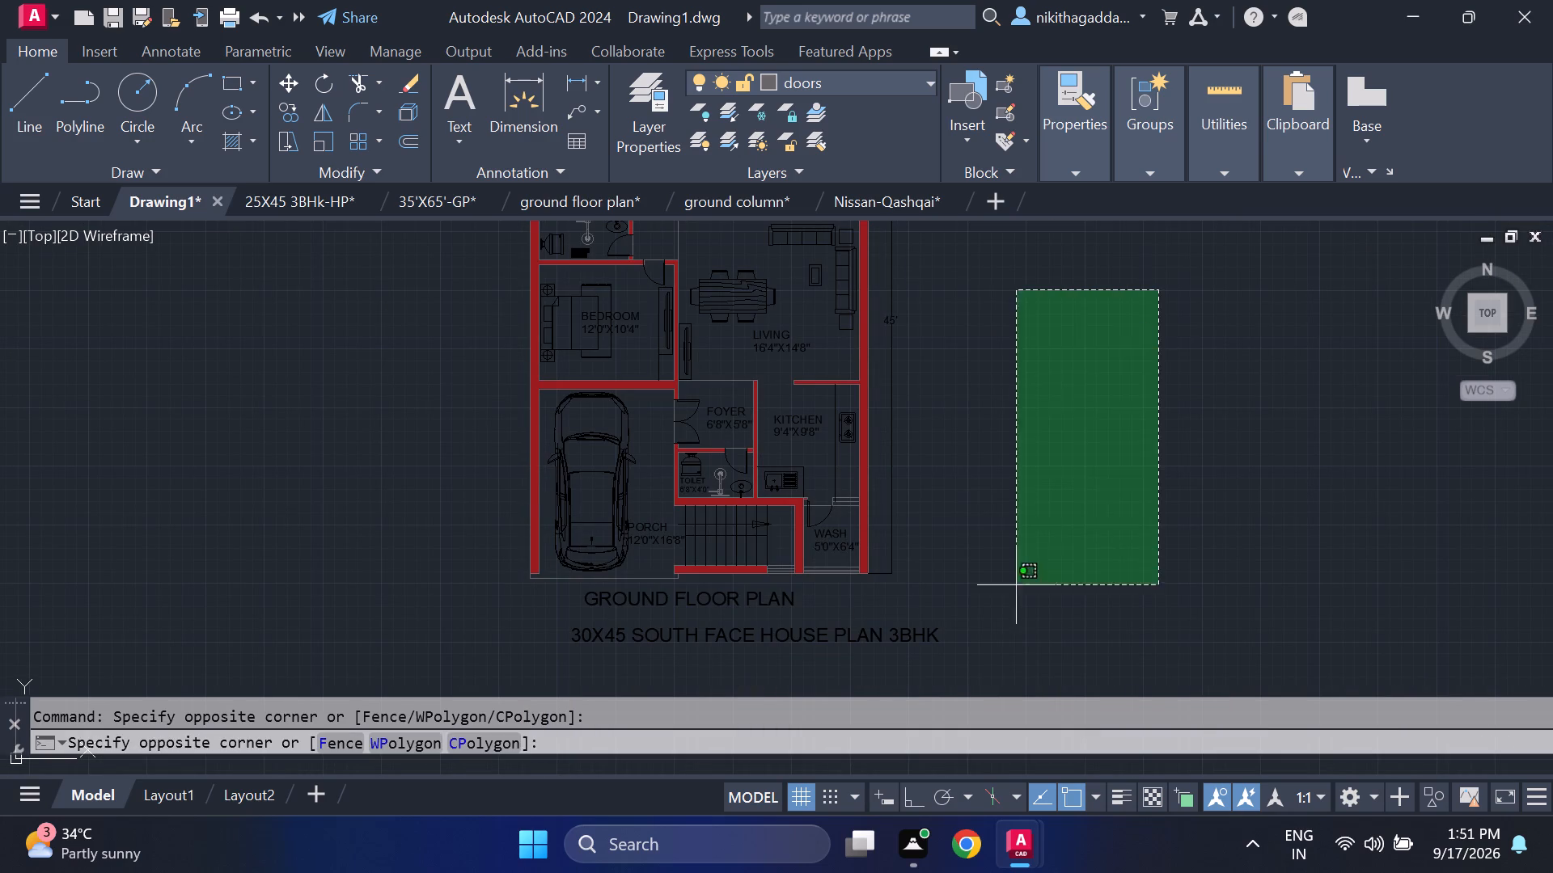
{"action": "left_click", "coordinate": [961, 673]}
{"action": "scroll", "coordinate": [992, 637], "scroll_direction": "down", "scroll_amount": 3}
{"action": "middle_click_drag", "start_coordinate": [1003, 567], "coordinate": [965, 336]}
{"action": "left_click_drag", "start_coordinate": [1083, 483], "coordinate": [976, 517]}
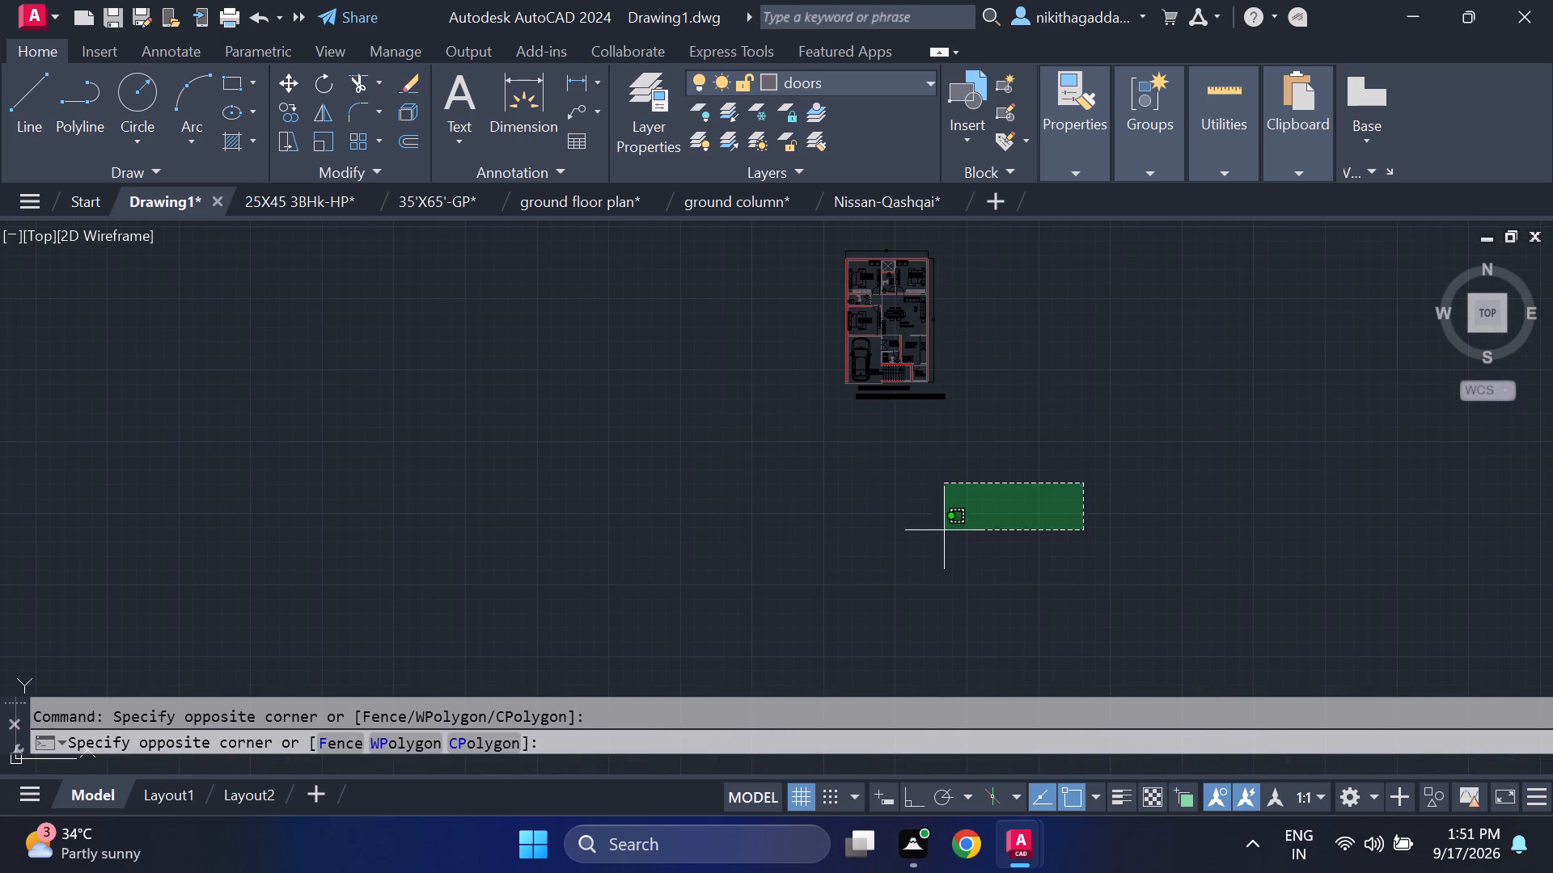
{"action": "left_click_drag", "start_coordinate": [300, 680], "coordinate": [300, 673]}
{"action": "scroll", "coordinate": [764, 468], "scroll_direction": "down", "scroll_amount": 2}
{"action": "scroll", "coordinate": [858, 314], "scroll_direction": "up", "scroll_amount": 3}
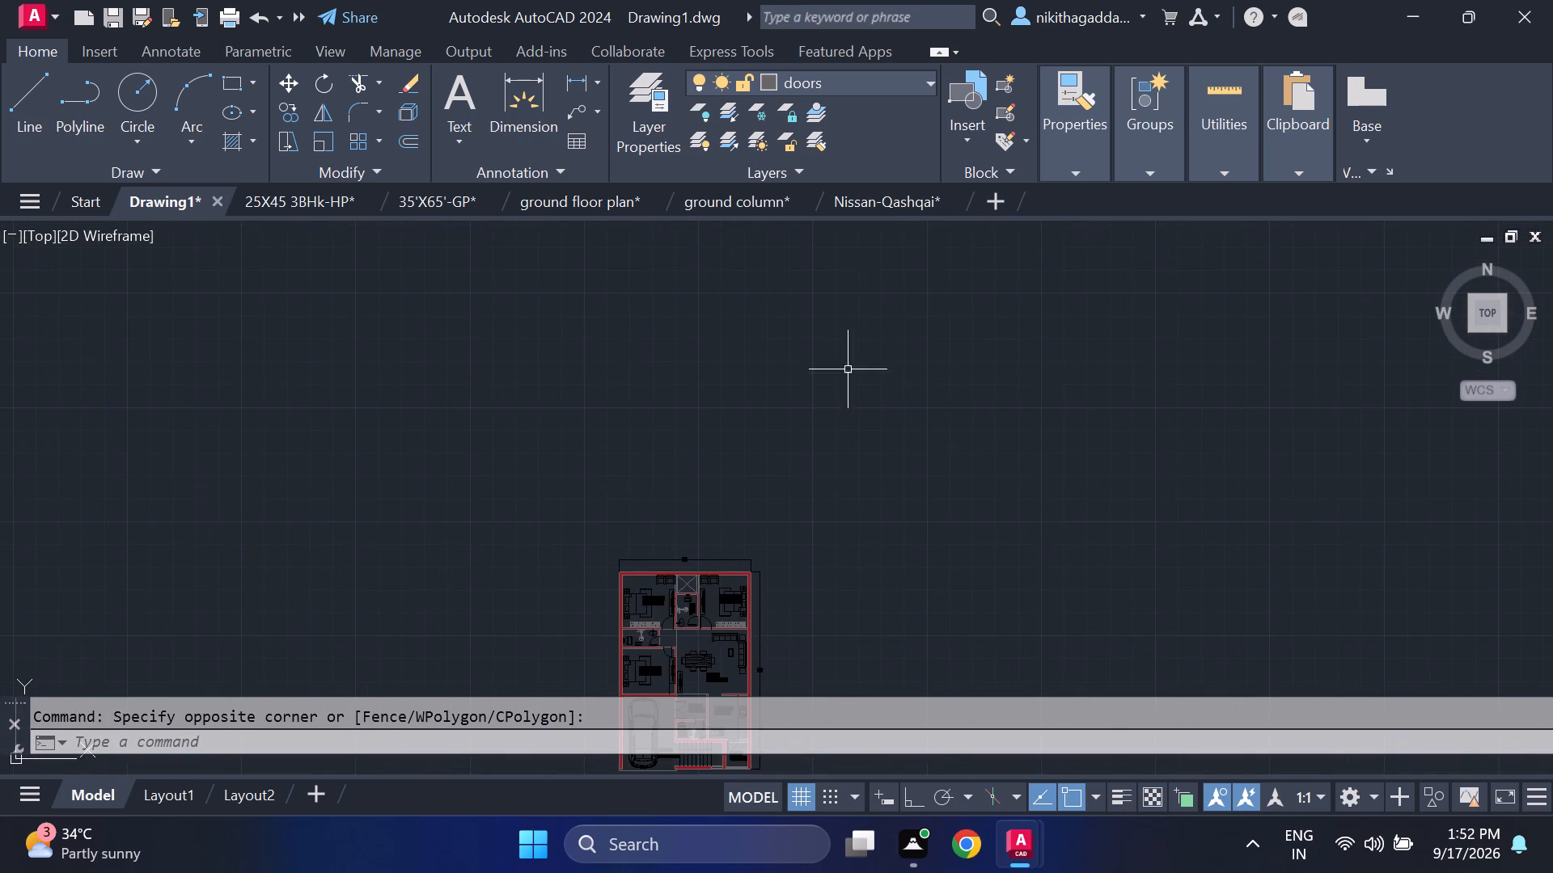
{"action": "middle_click_drag", "start_coordinate": [685, 559], "coordinate": [731, 356]}
{"action": "scroll", "coordinate": [732, 353], "scroll_direction": "up", "scroll_amount": 1}
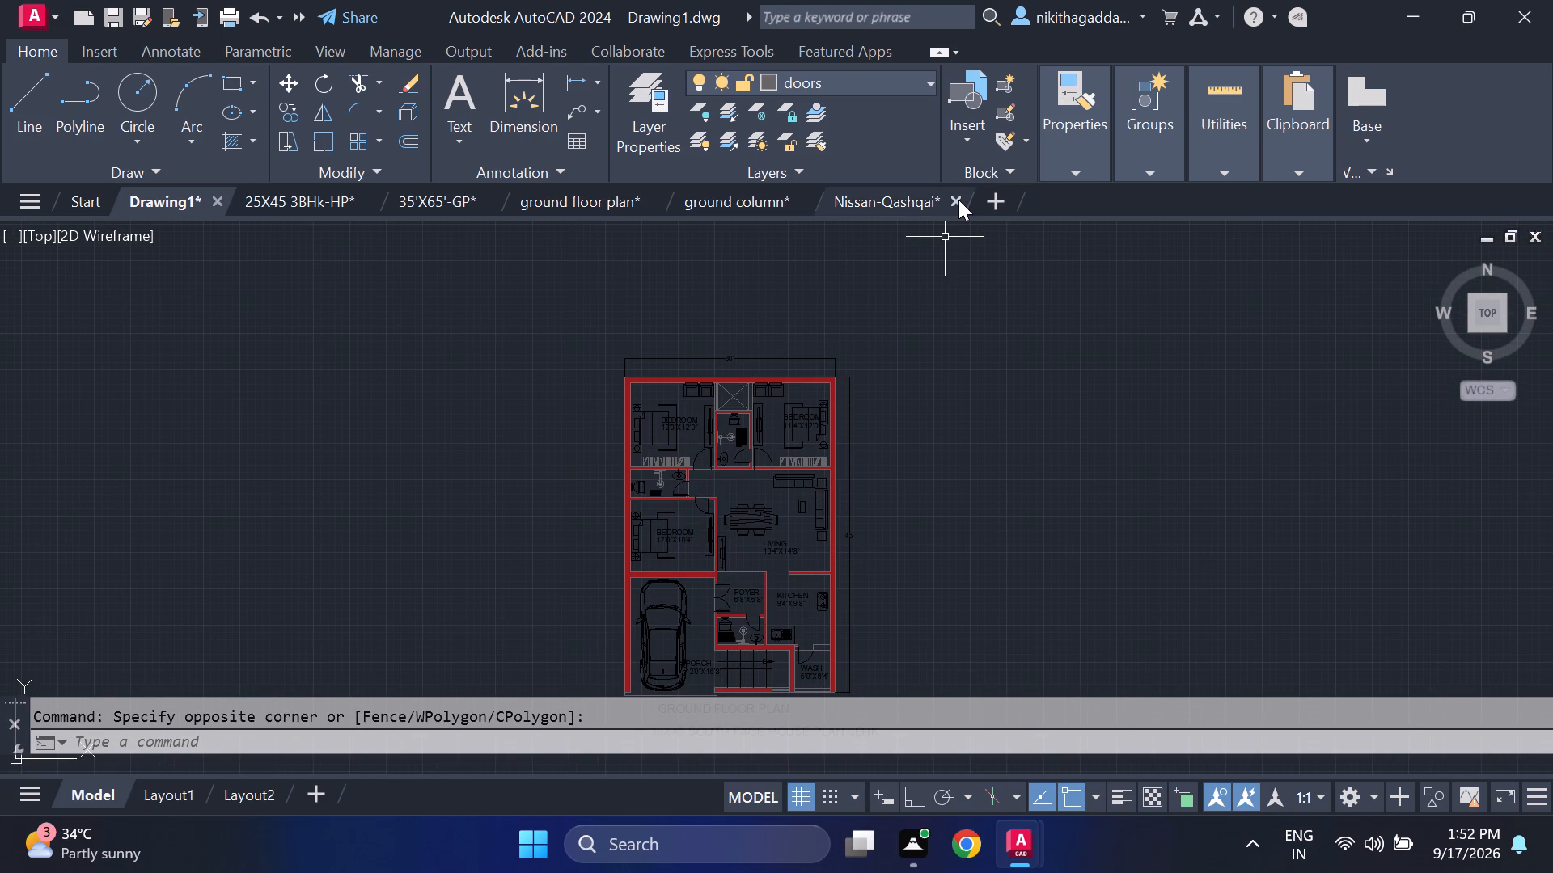
Close the Nissan-Qashqai drawing, saving its changes.
{"action": "left_click", "coordinate": [958, 200]}
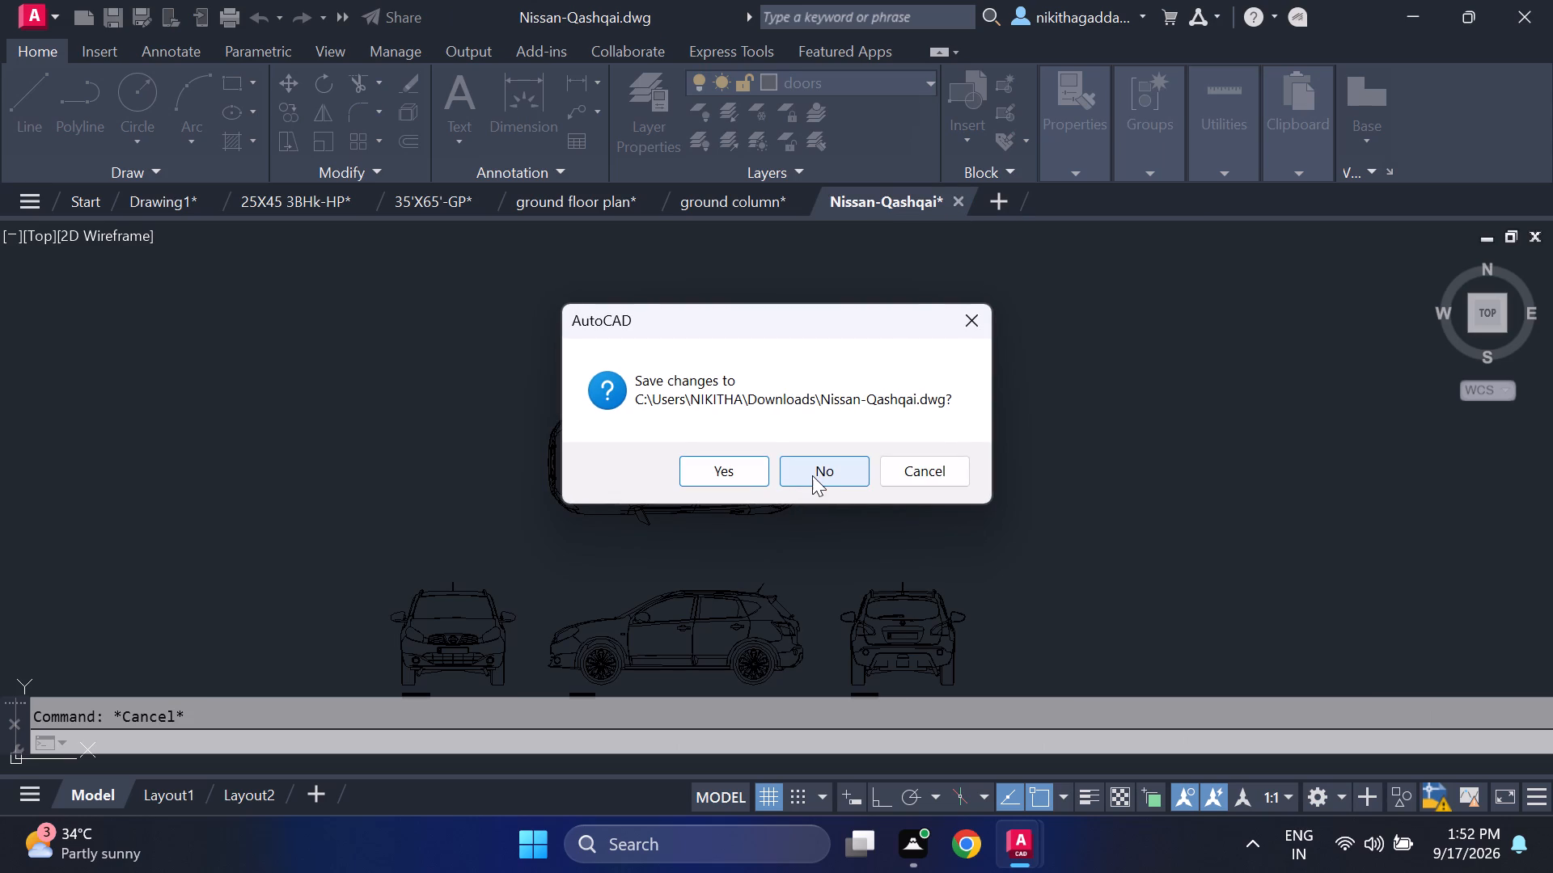
{"action": "left_click", "coordinate": [742, 462]}
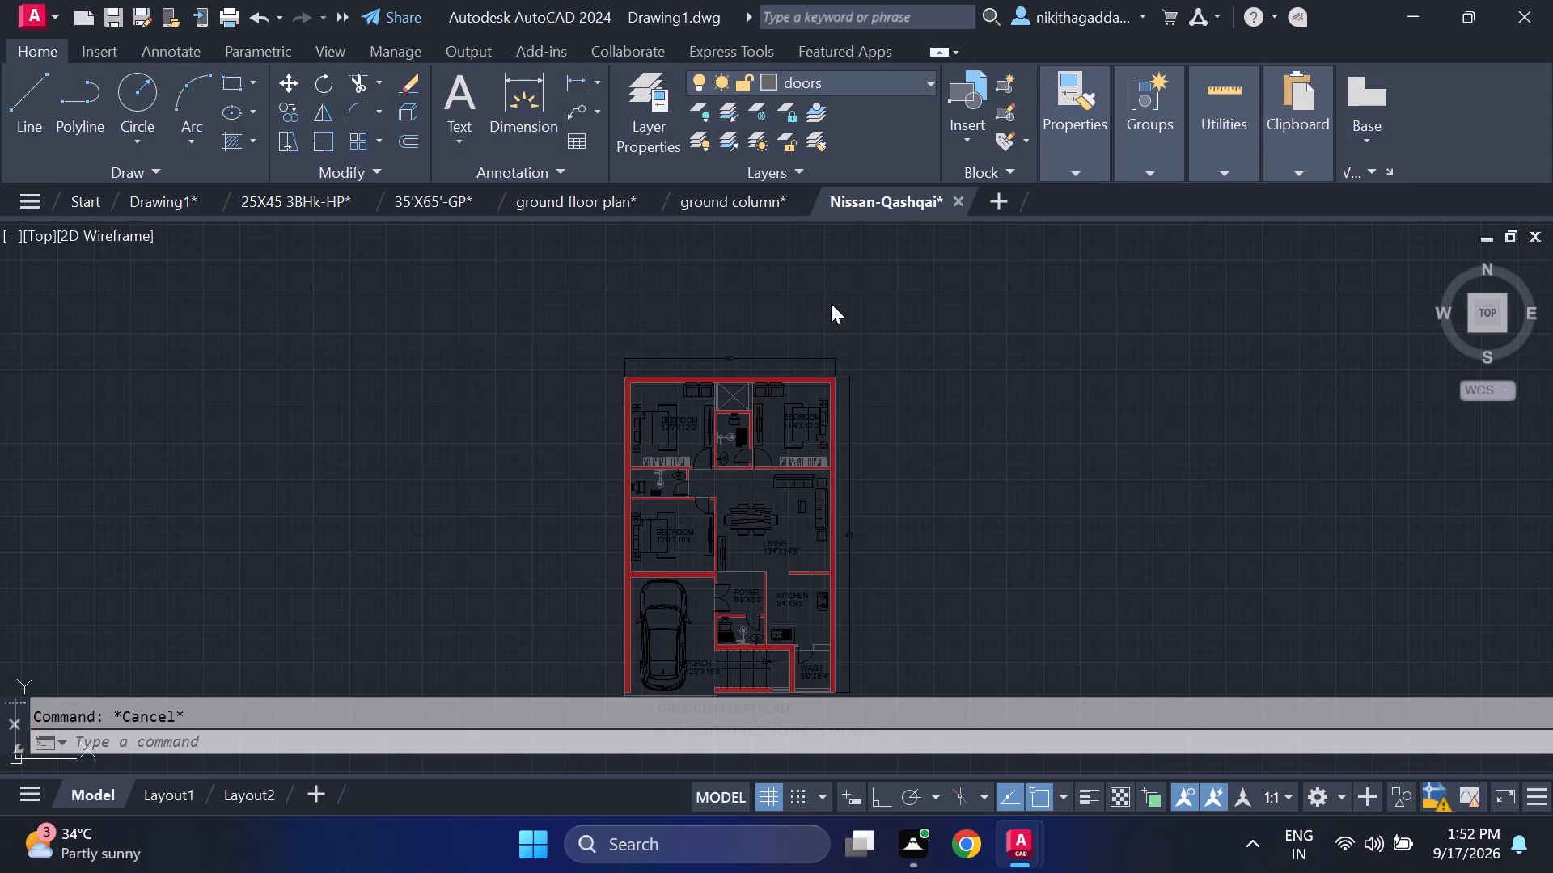
Close the ground column drawing without saving its changes.
{"action": "left_click", "coordinate": [806, 196]}
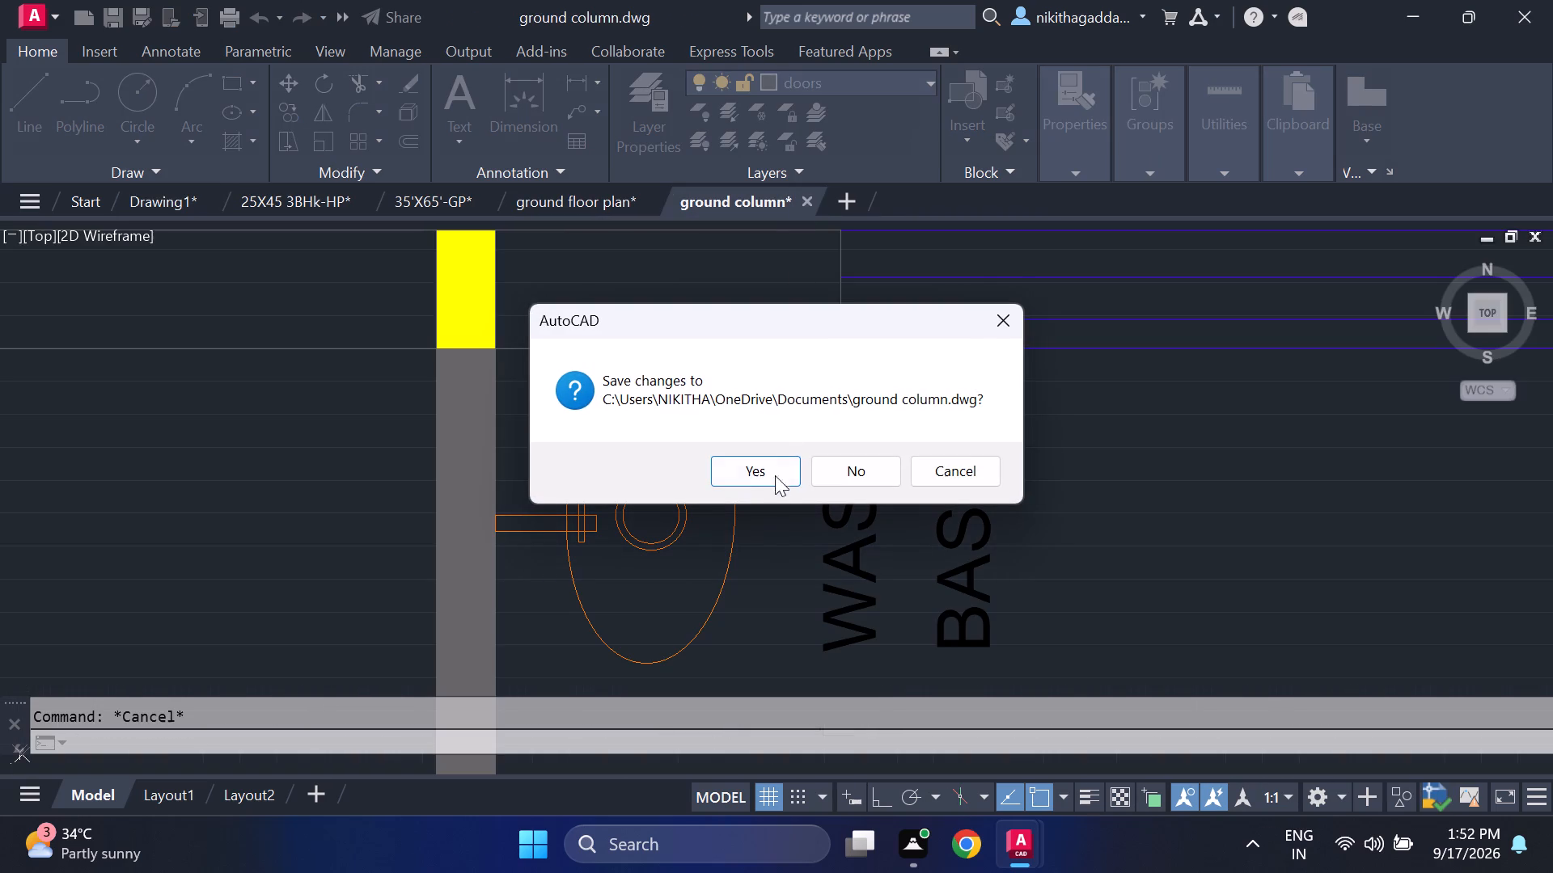
{"action": "left_click", "coordinate": [835, 465]}
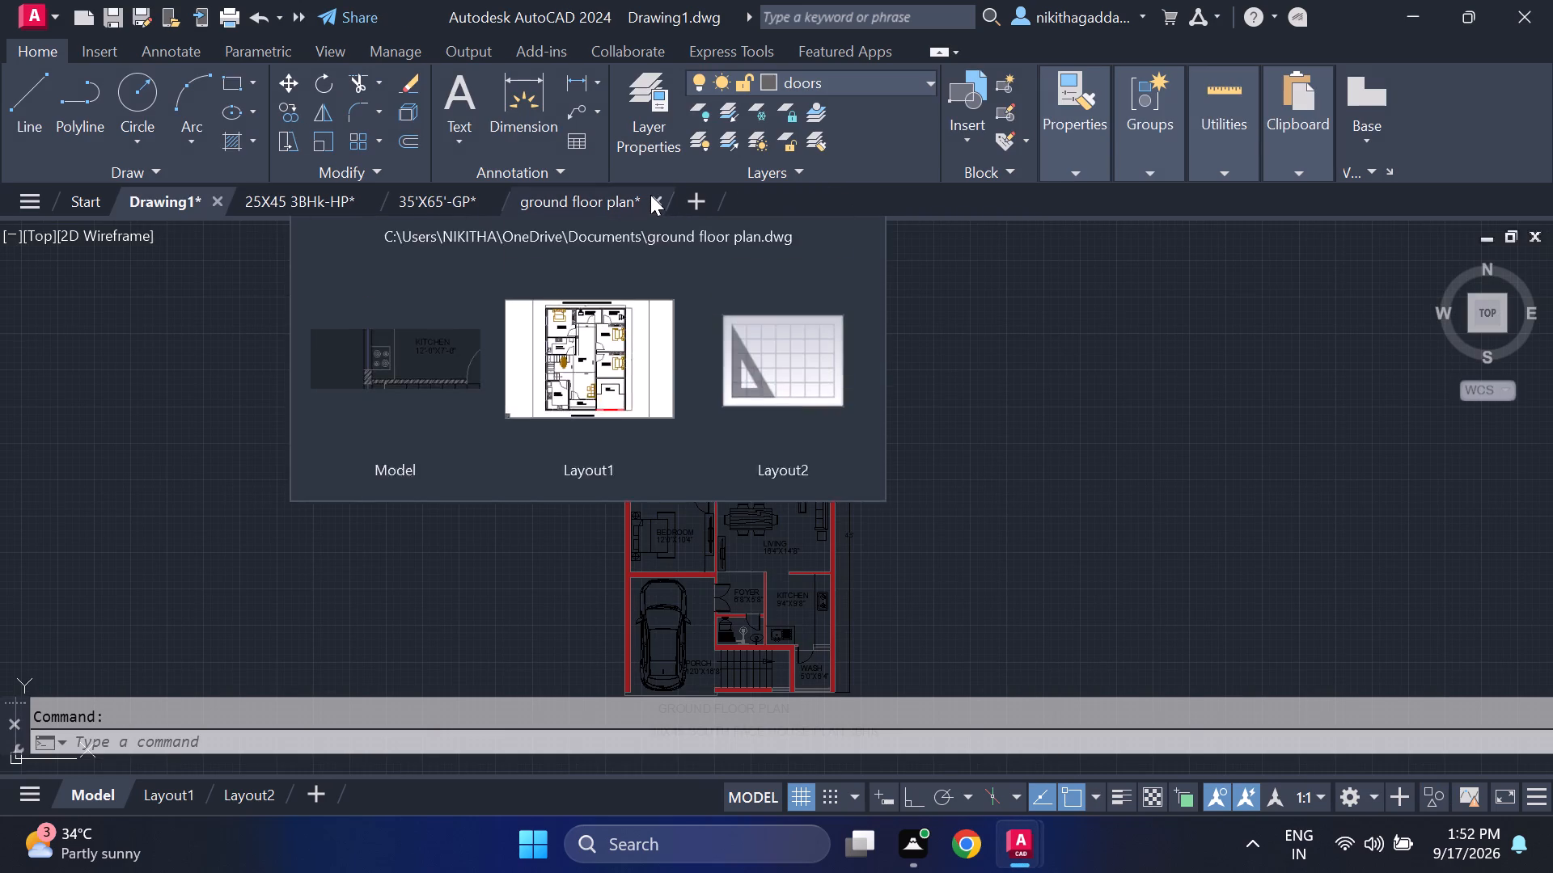
Close the ground floor plan drawing.
{"action": "left_click", "coordinate": [650, 195]}
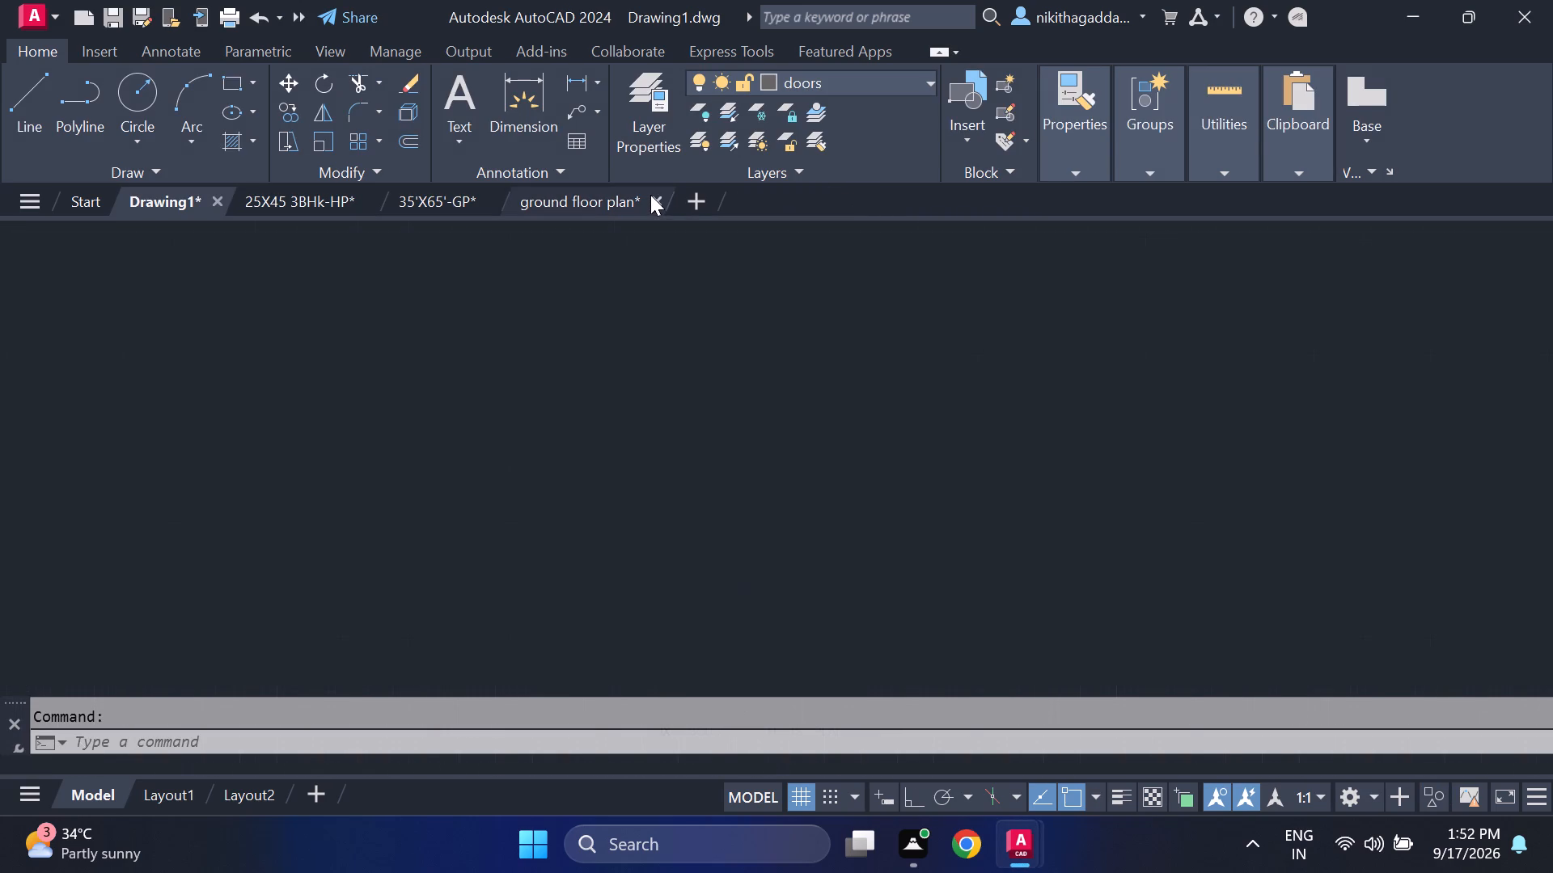
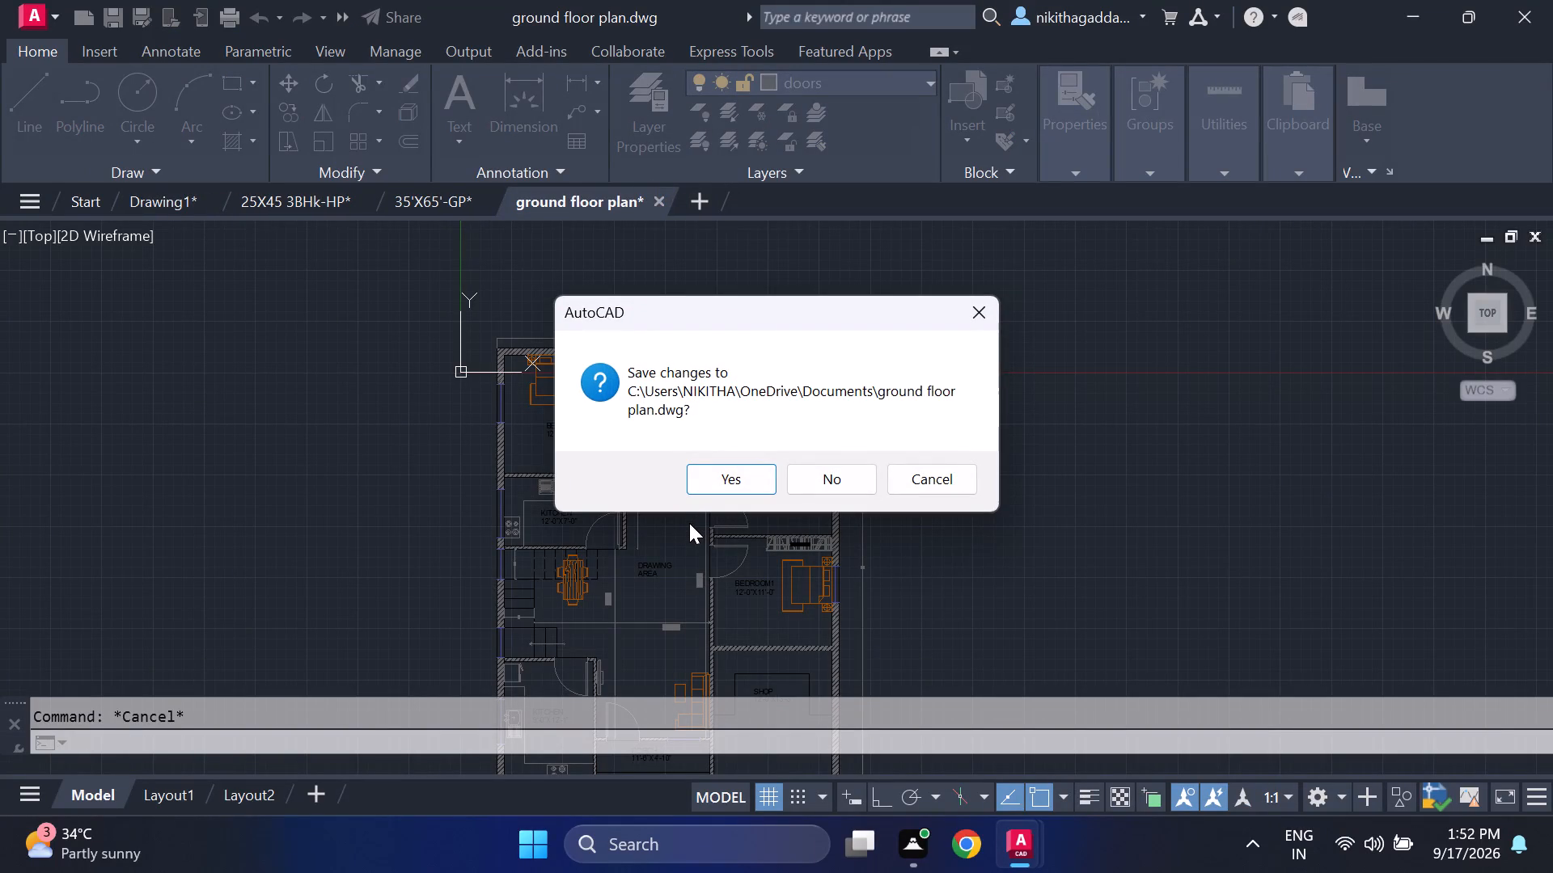
Close the ground floor plan drawing without saving its changes.
{"action": "left_click", "coordinate": [831, 467]}
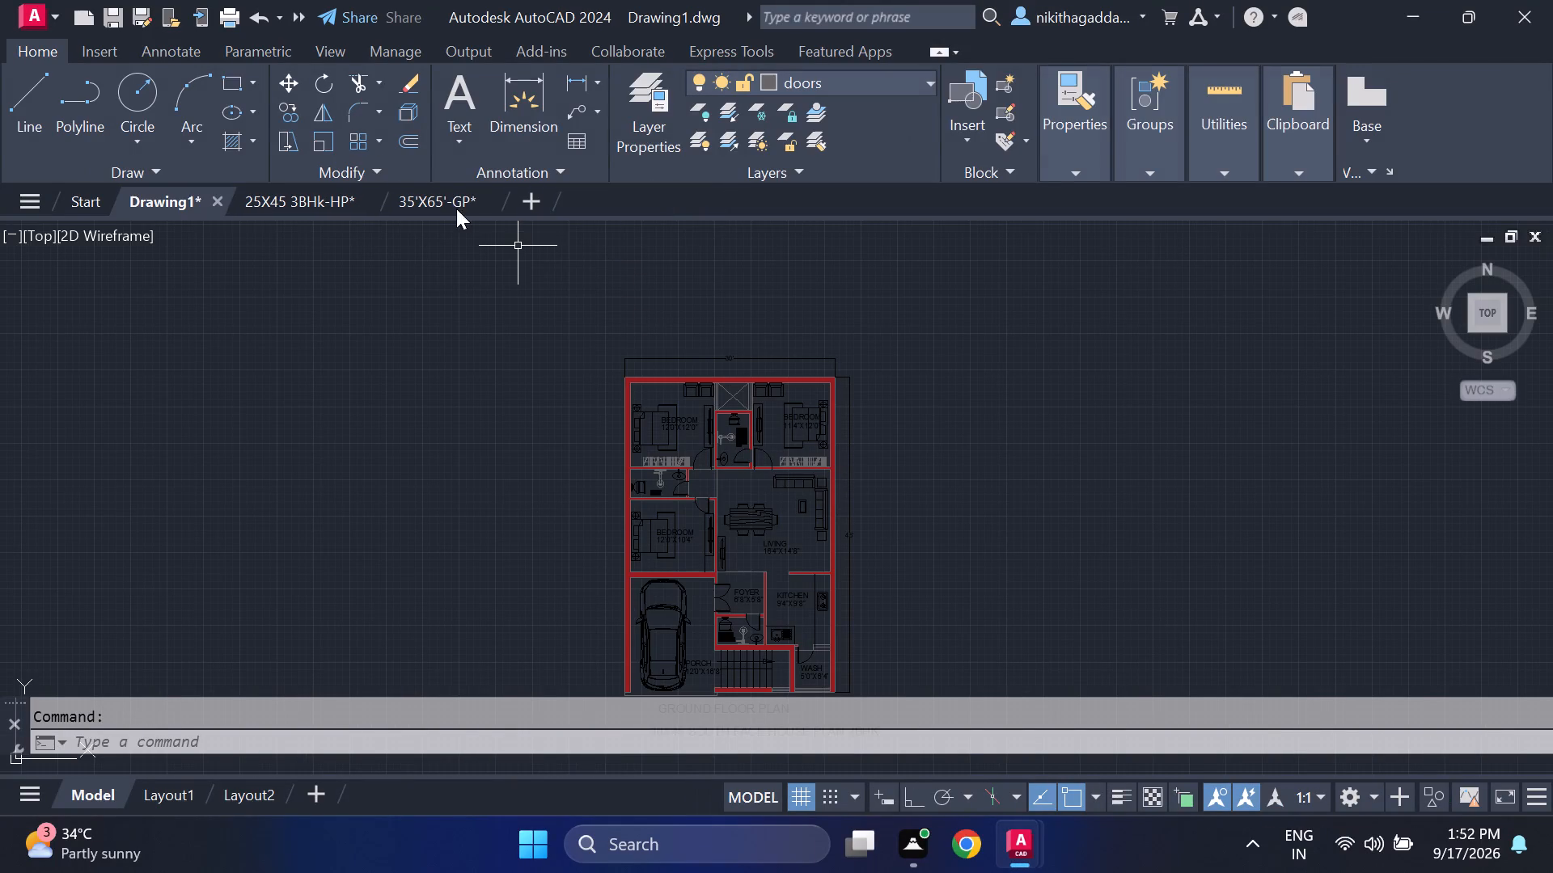
Close the 35'X65'-GP and 25X45 3BHk-HP drawings, saving the changes to both.
{"action": "left_click", "coordinate": [495, 199]}
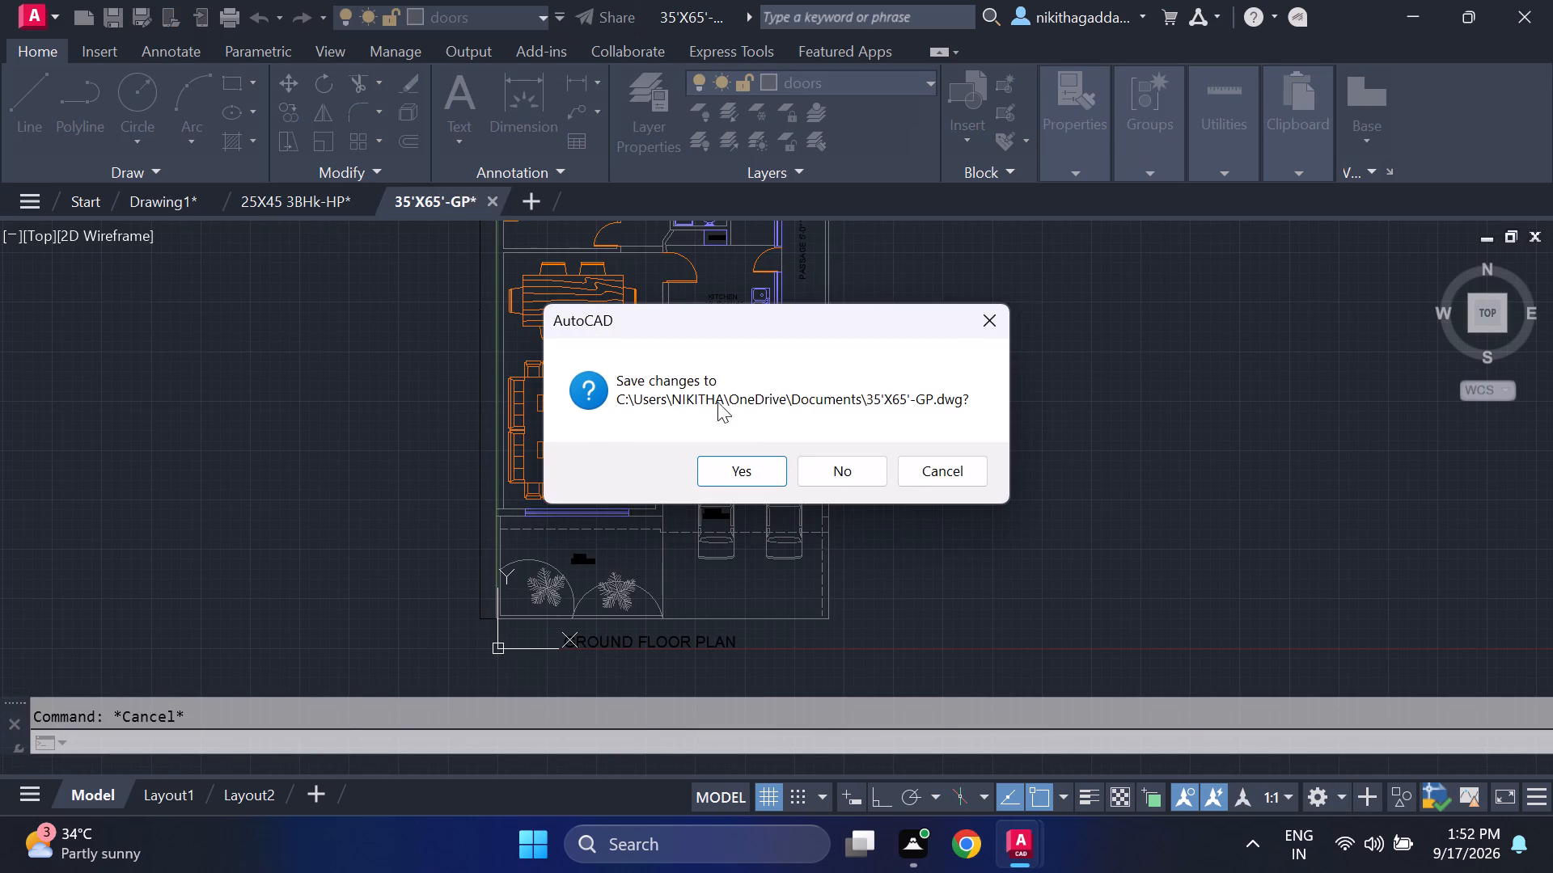
{"action": "left_click", "coordinate": [760, 474]}
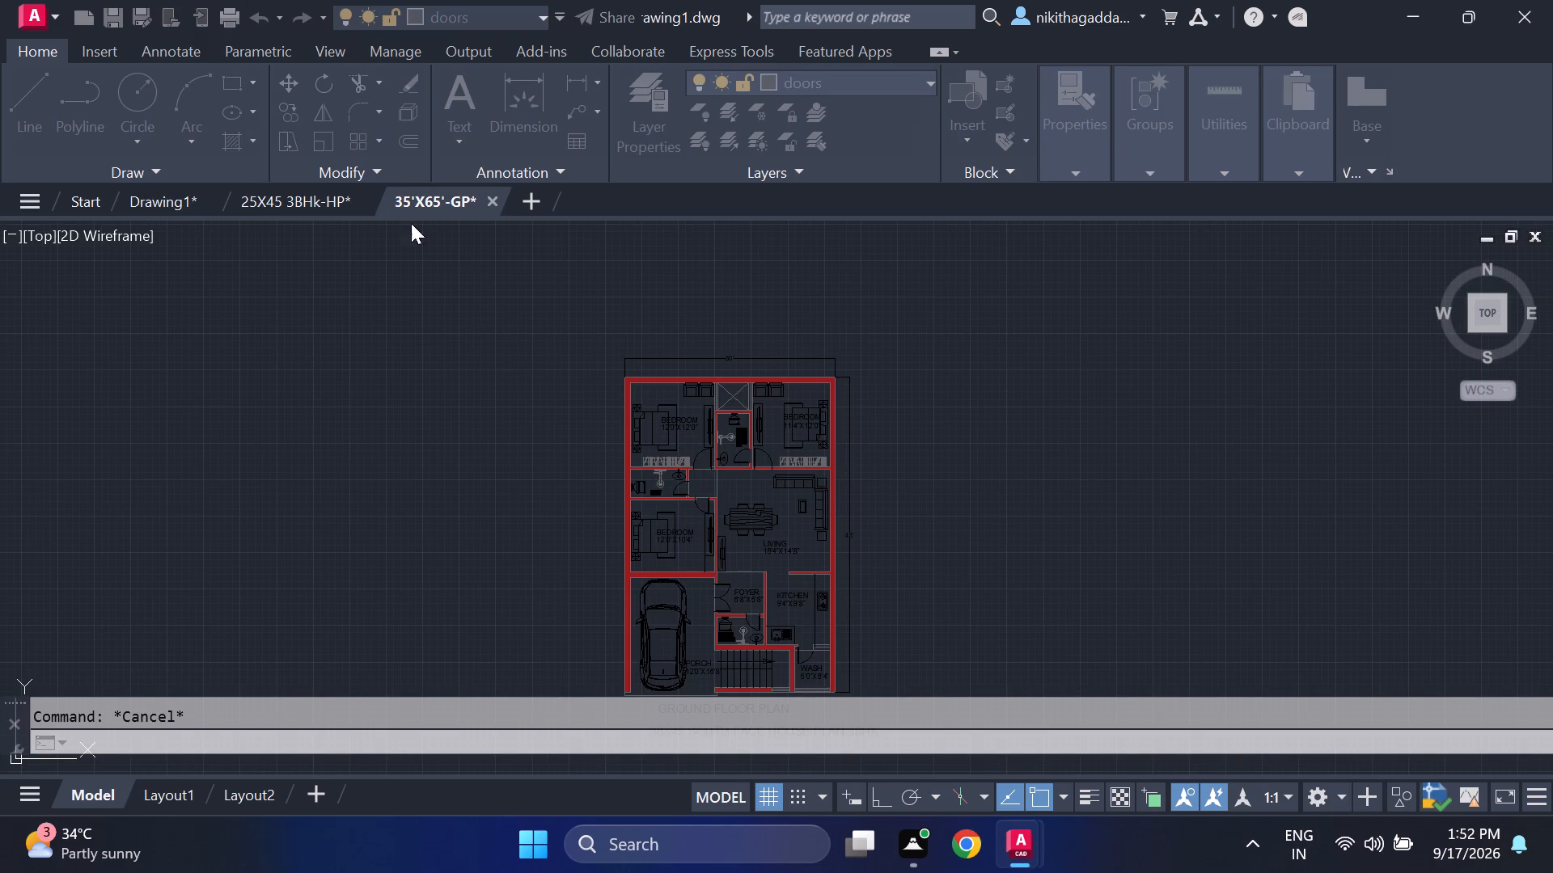
{"action": "left_click", "coordinate": [365, 197]}
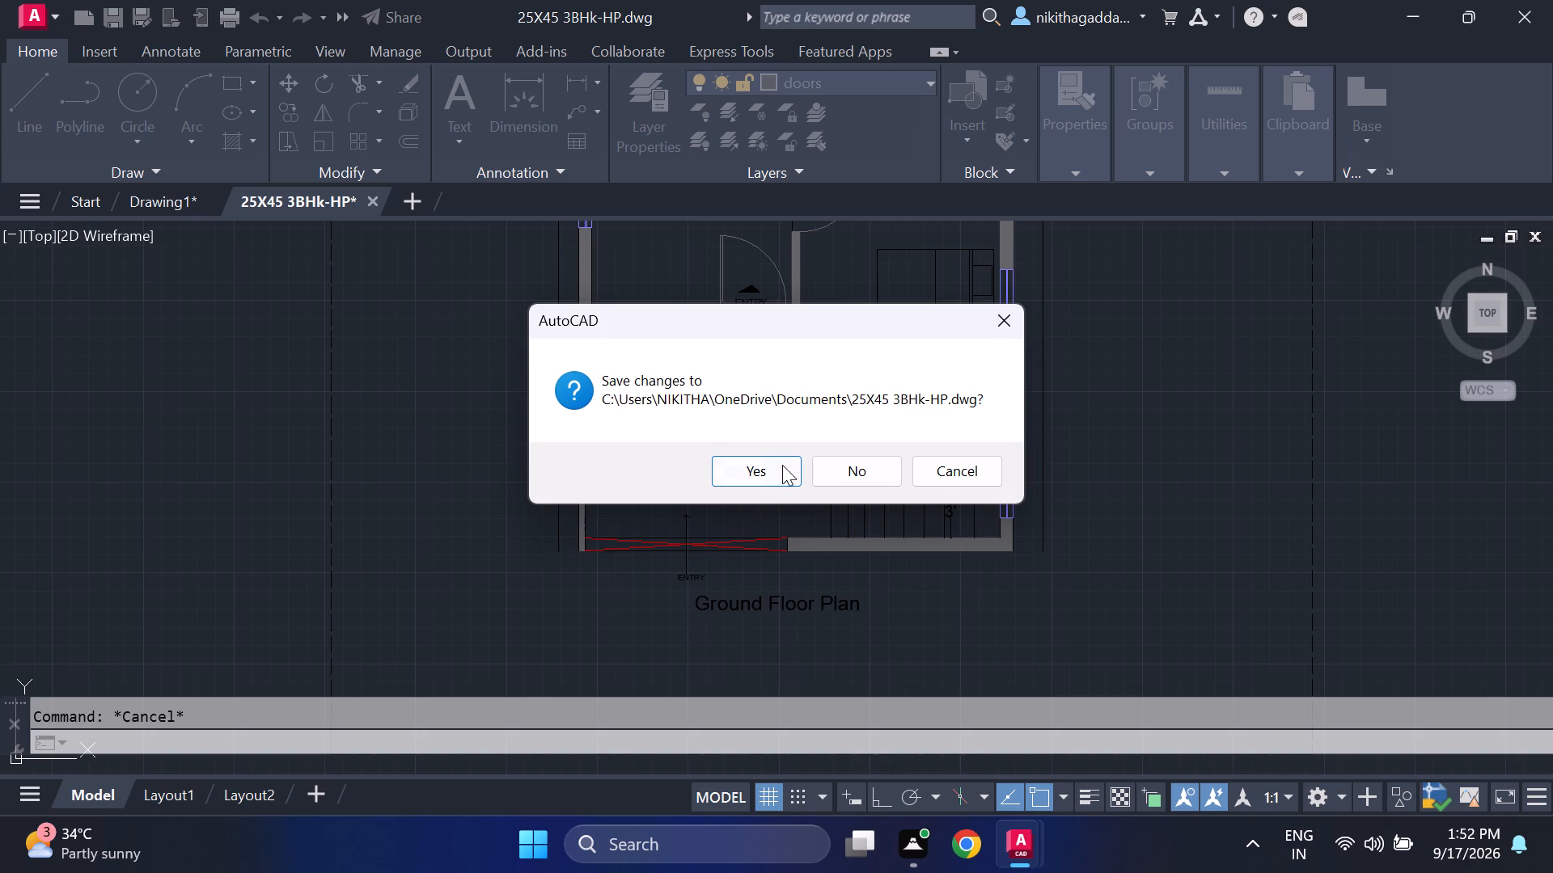
{"action": "left_click", "coordinate": [783, 465]}
Switch Drawing1 from model space to Layout1.
{"action": "middle_click_drag", "start_coordinate": [463, 544], "coordinate": [459, 540]}
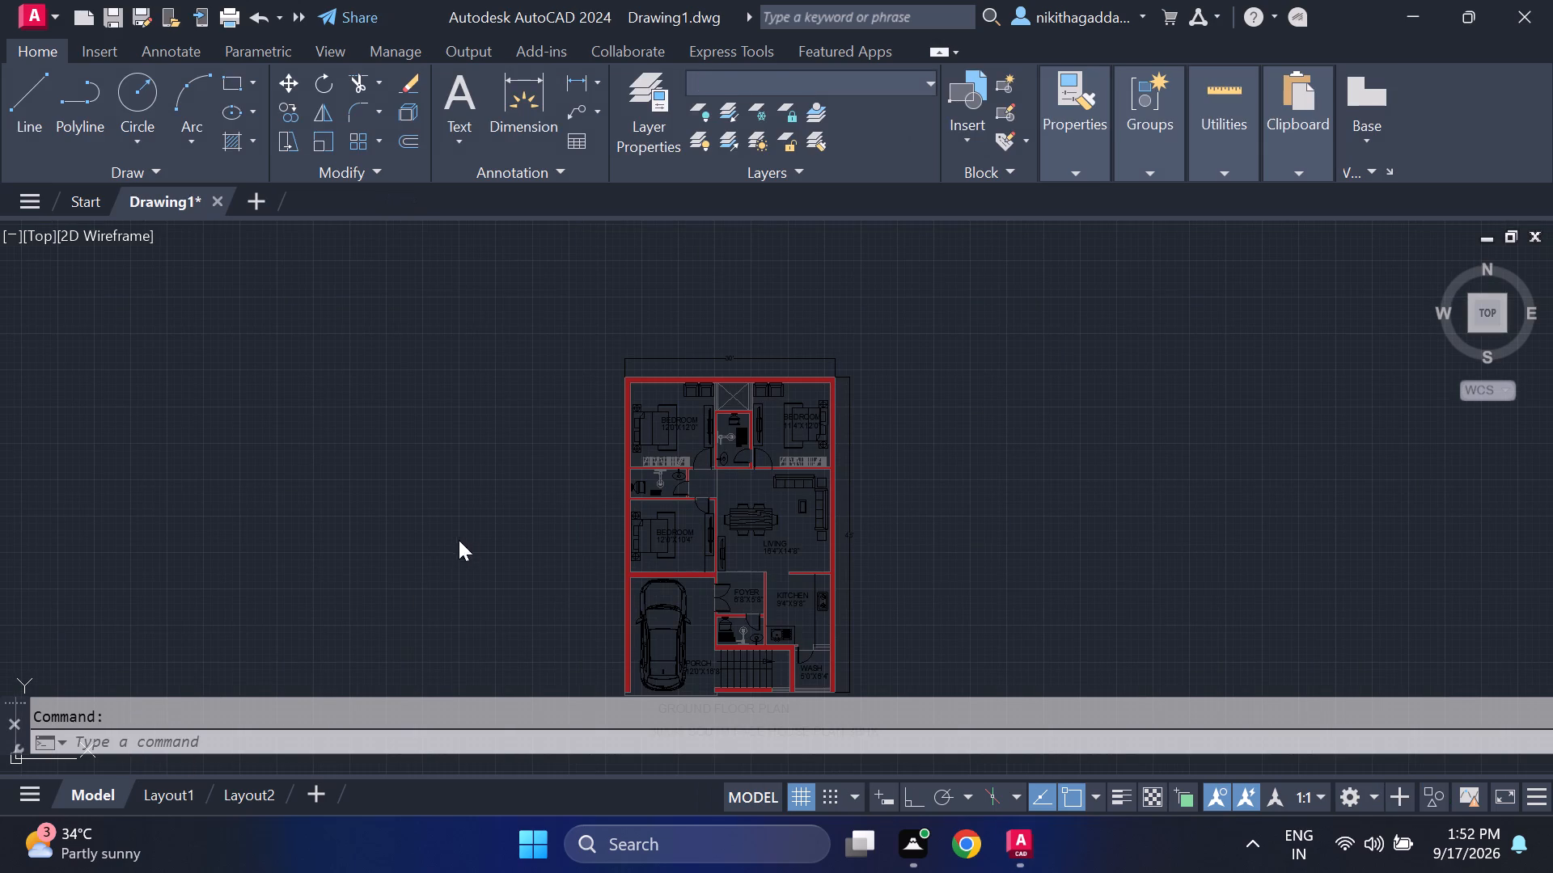
{"action": "middle_click_drag", "start_coordinate": [459, 540], "coordinate": [403, 342]}
{"action": "middle_click_drag", "start_coordinate": [524, 442], "coordinate": [528, 542]}
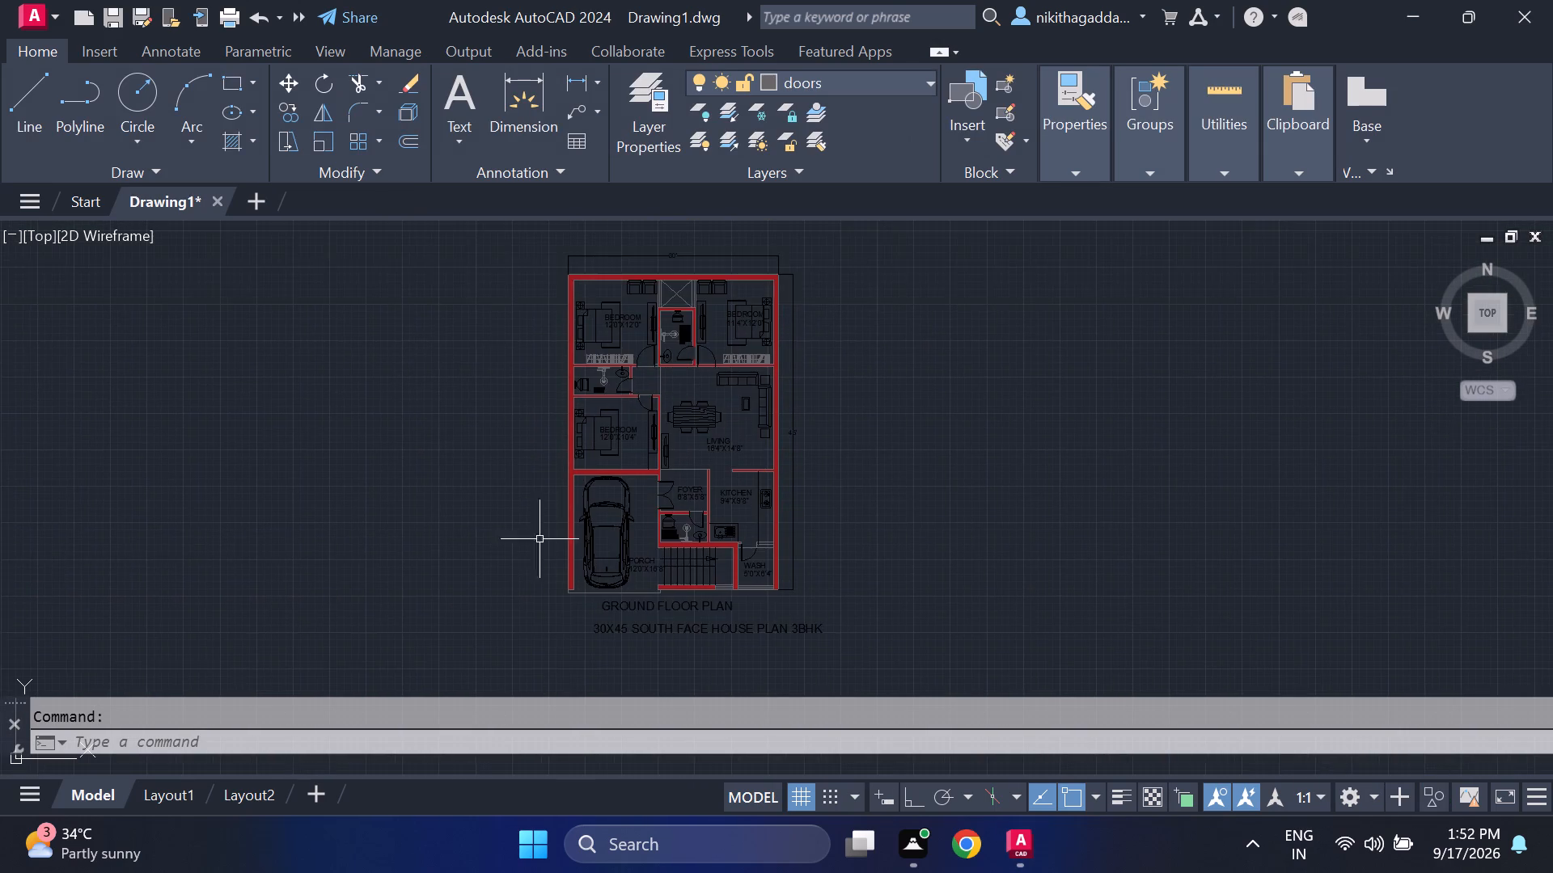
{"action": "scroll", "coordinate": [567, 524], "scroll_direction": "up", "scroll_amount": 2}
{"action": "scroll", "coordinate": [573, 519], "scroll_direction": "down", "scroll_amount": 1}
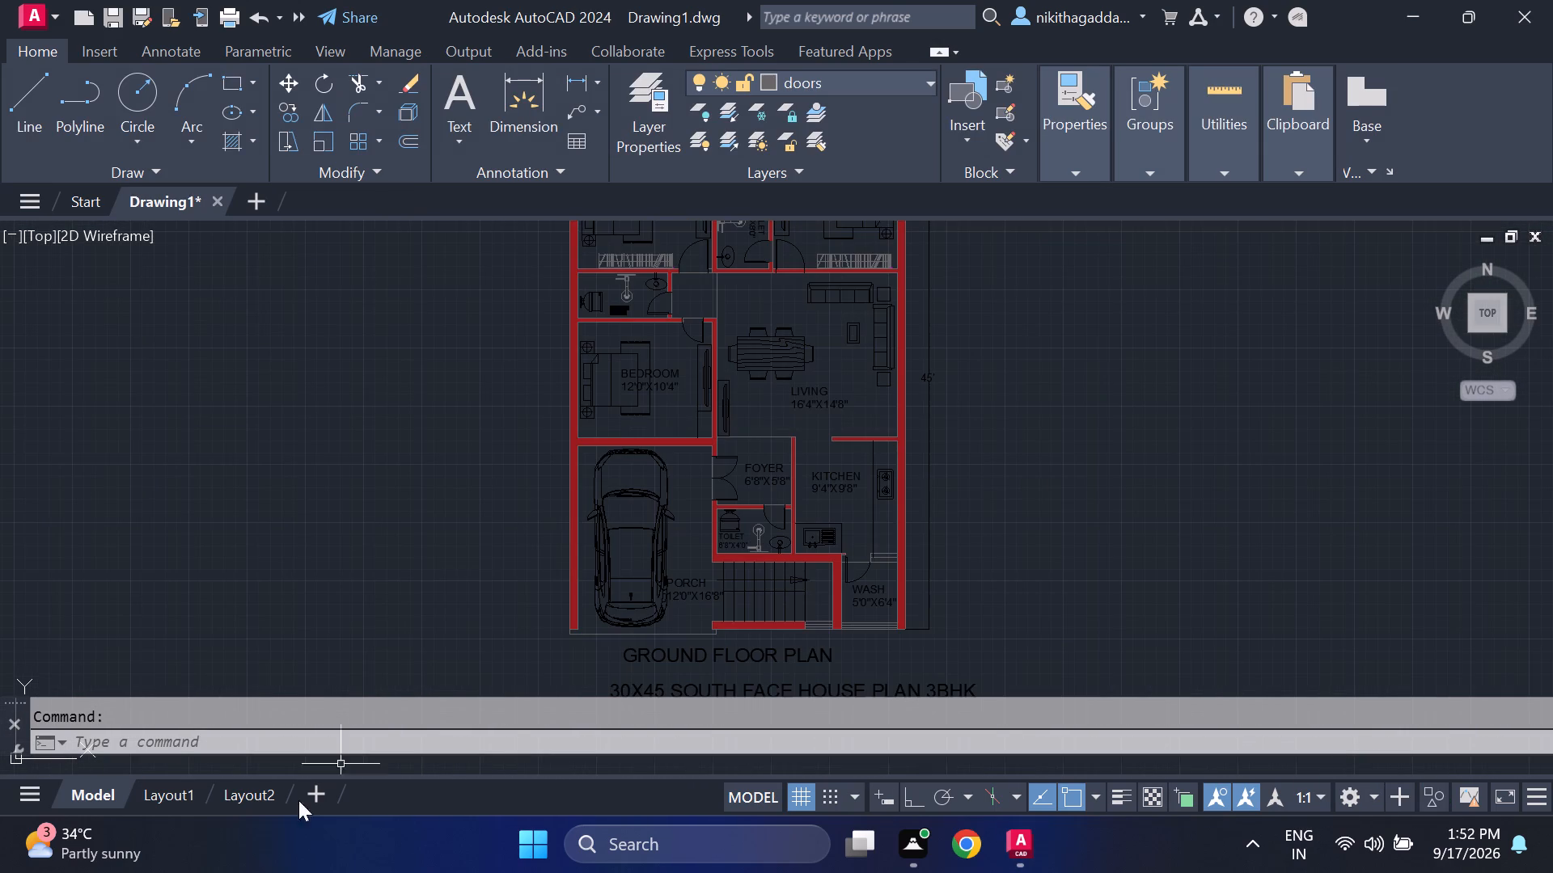
{"action": "left_click", "coordinate": [178, 796]}
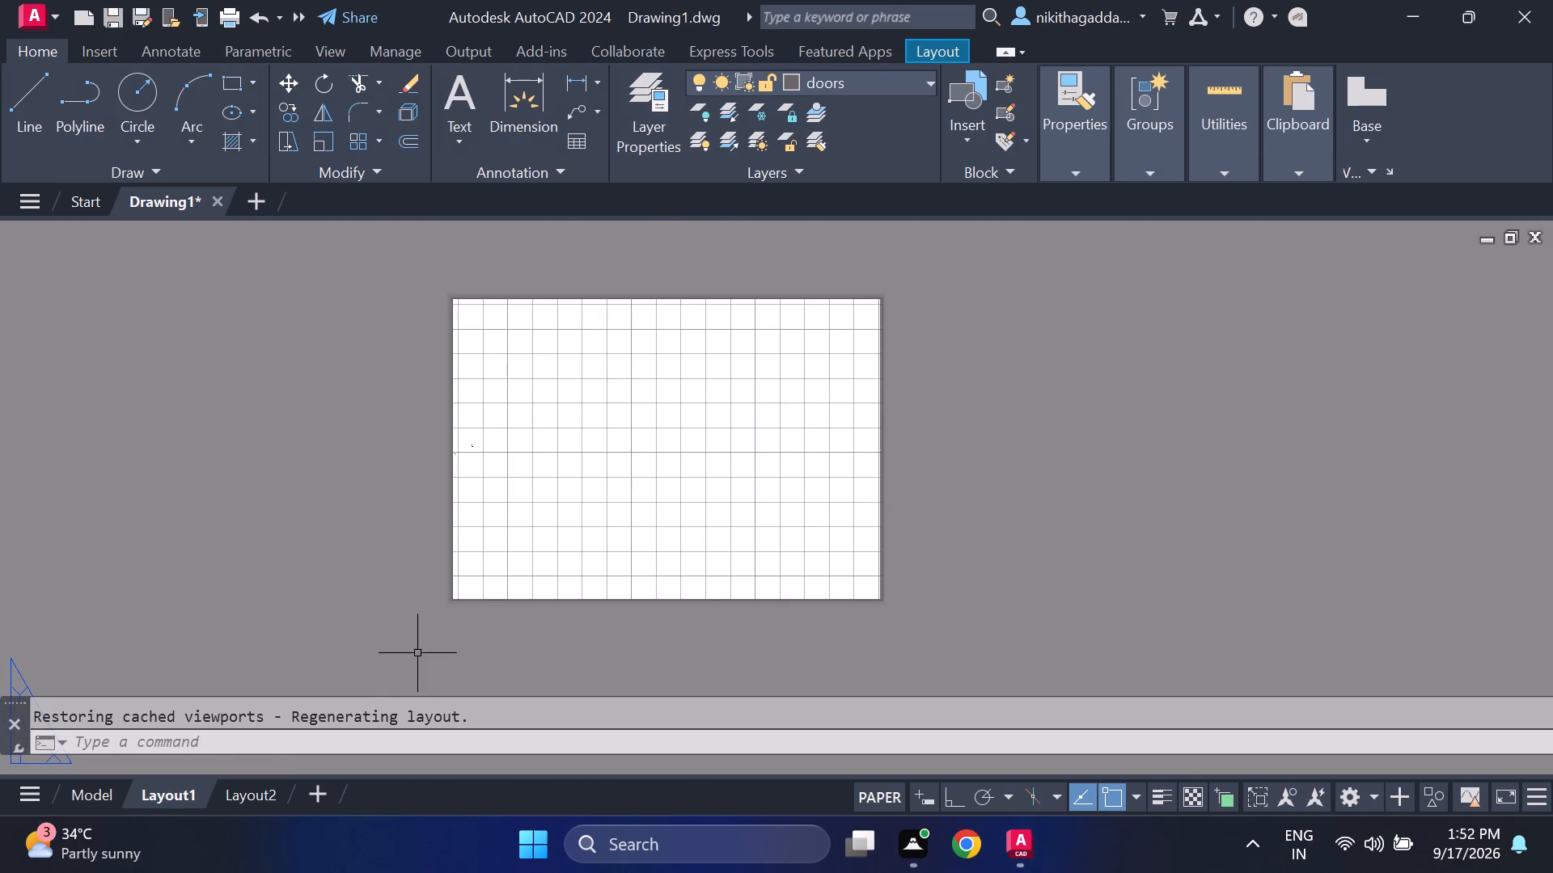
Examine the Layout1 sheet and the tiny floor plan and car objects placed near its edge.
{"action": "scroll", "coordinate": [489, 423], "scroll_direction": "up", "scroll_amount": 2}
{"action": "scroll", "coordinate": [433, 477], "scroll_direction": "up", "scroll_amount": 6}
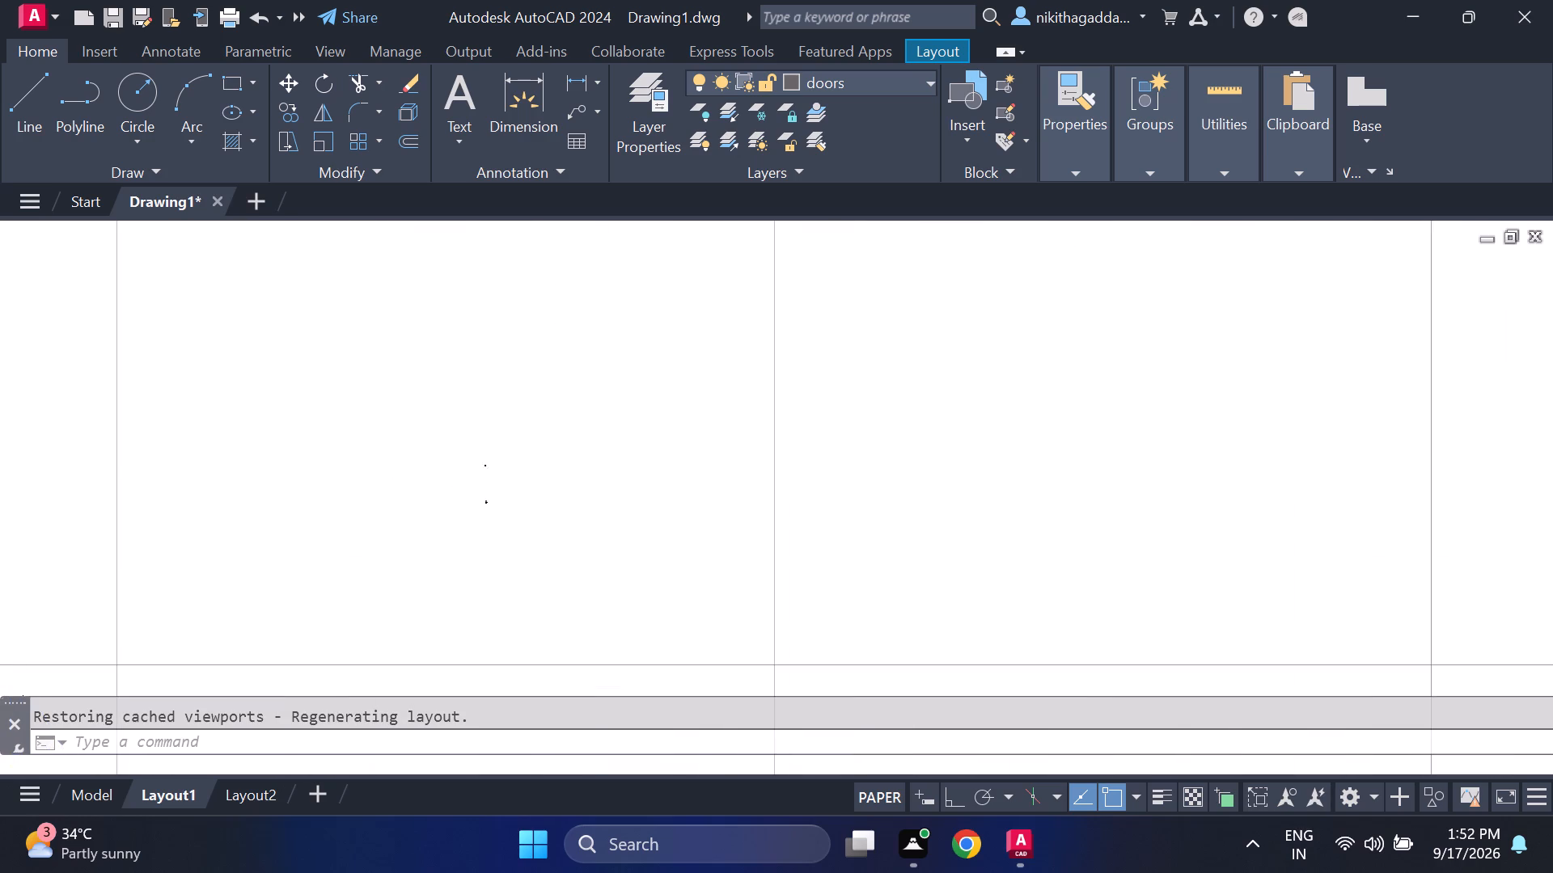
{"action": "scroll", "coordinate": [512, 447], "scroll_direction": "up", "scroll_amount": 4}
{"action": "scroll", "coordinate": [345, 464], "scroll_direction": "up", "scroll_amount": 3}
{"action": "left_click_drag", "start_coordinate": [473, 476], "coordinate": [452, 487]}
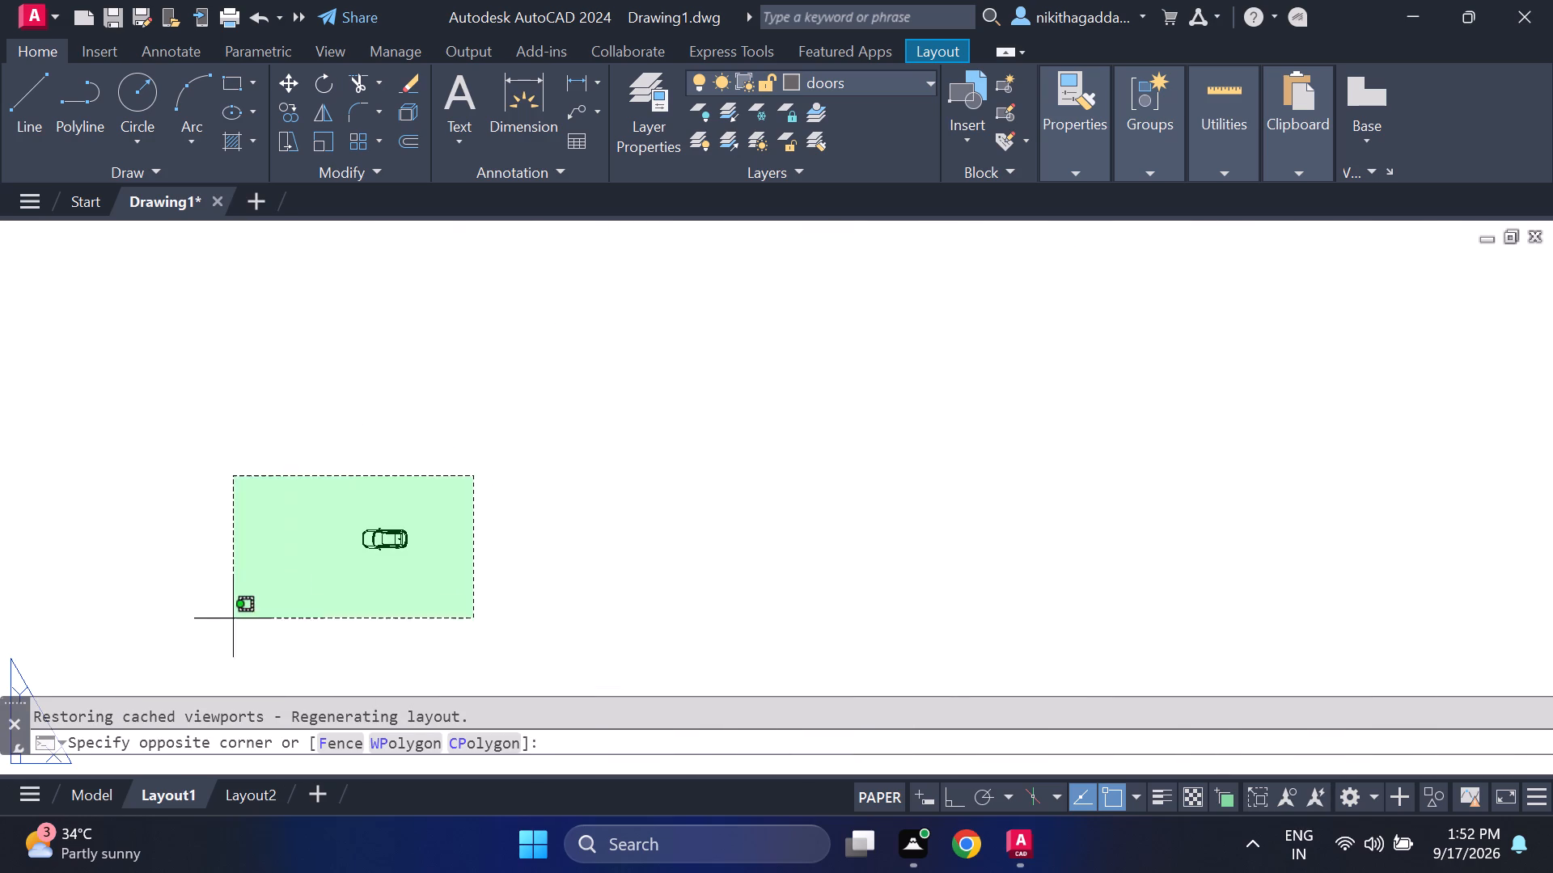
{"action": "left_click", "coordinate": [203, 626]}
{"action": "left_click_drag", "start_coordinate": [417, 496], "coordinate": [409, 504]}
{"action": "left_click", "coordinate": [319, 580]}
{"action": "scroll", "coordinate": [361, 576], "scroll_direction": "down", "scroll_amount": 3}
{"action": "middle_click_drag", "start_coordinate": [389, 601], "coordinate": [463, 458]}
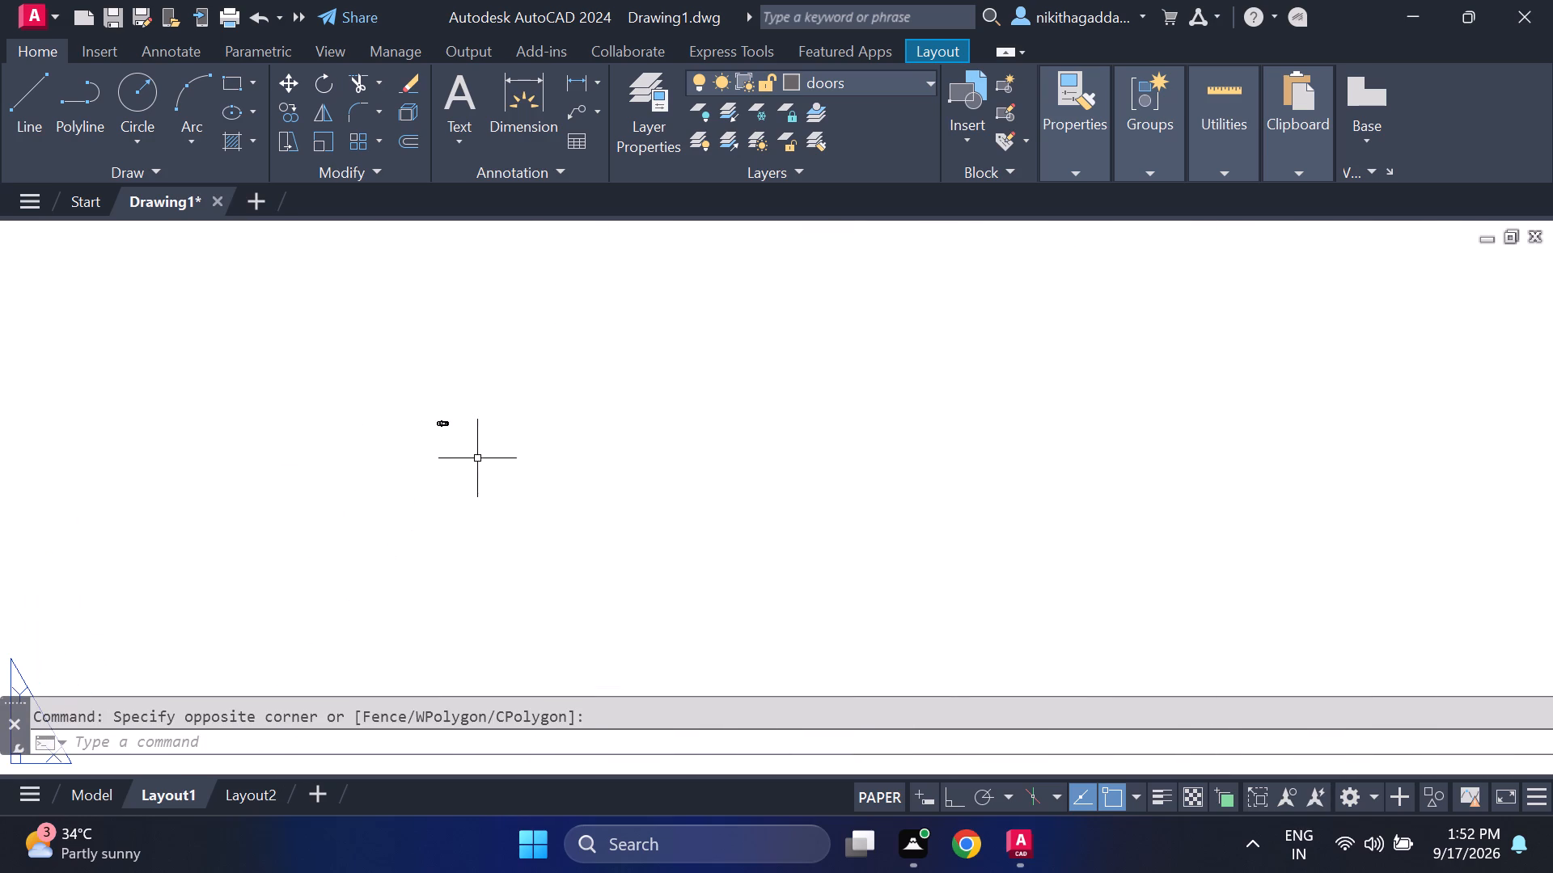
{"action": "scroll", "coordinate": [477, 478], "scroll_direction": "down", "scroll_amount": 4}
{"action": "scroll", "coordinate": [286, 594], "scroll_direction": "down", "scroll_amount": 1}
{"action": "scroll", "coordinate": [83, 589], "scroll_direction": "up", "scroll_amount": 2}
{"action": "left_click_drag", "start_coordinate": [100, 558], "coordinate": [92, 563]}
{"action": "left_click", "coordinate": [2, 646]}
{"action": "scroll", "coordinate": [921, 519], "scroll_direction": "up", "scroll_amount": 3}
{"action": "scroll", "coordinate": [772, 470], "scroll_direction": "up", "scroll_amount": 2}
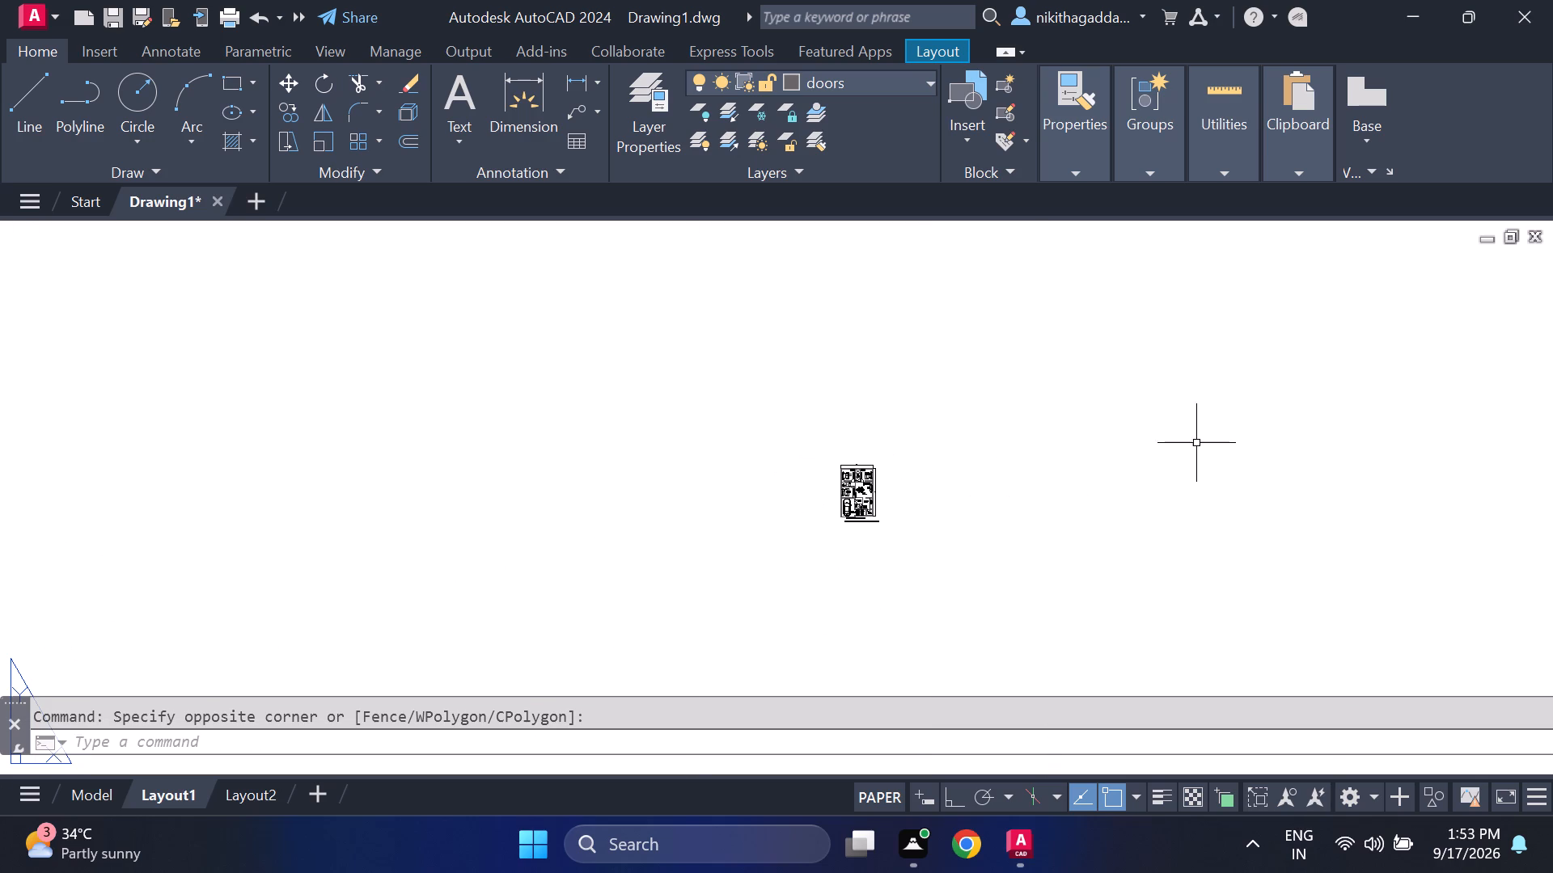
{"action": "scroll", "coordinate": [1196, 441], "scroll_direction": "down", "scroll_amount": 11}
{"action": "middle_click_drag", "start_coordinate": [1280, 466], "coordinate": [1245, 484]}
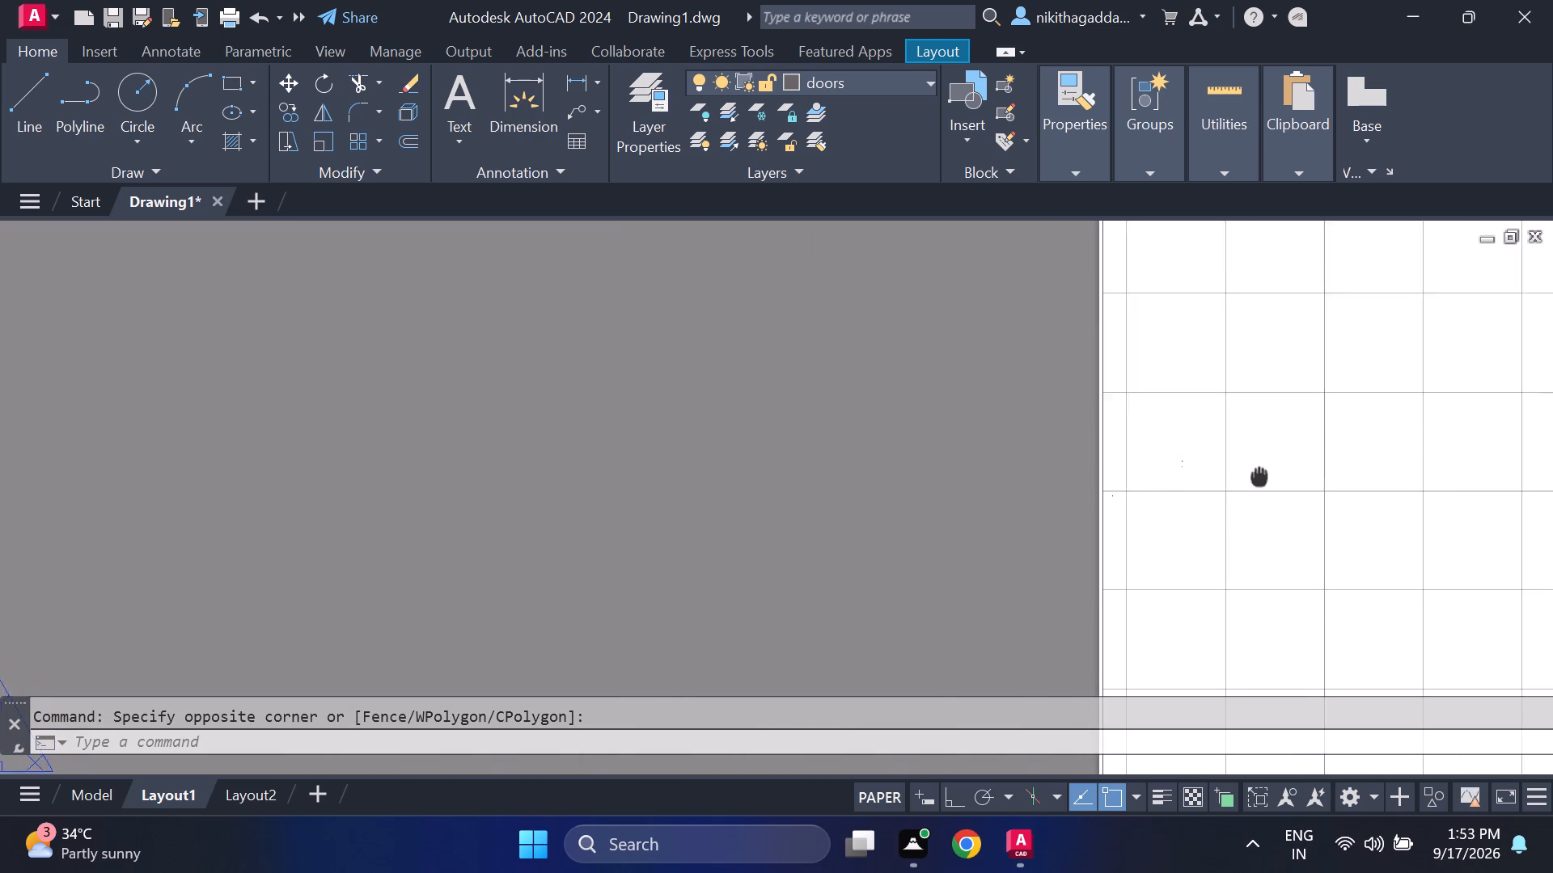
{"action": "middle_click_drag", "start_coordinate": [1245, 484], "coordinate": [988, 518]}
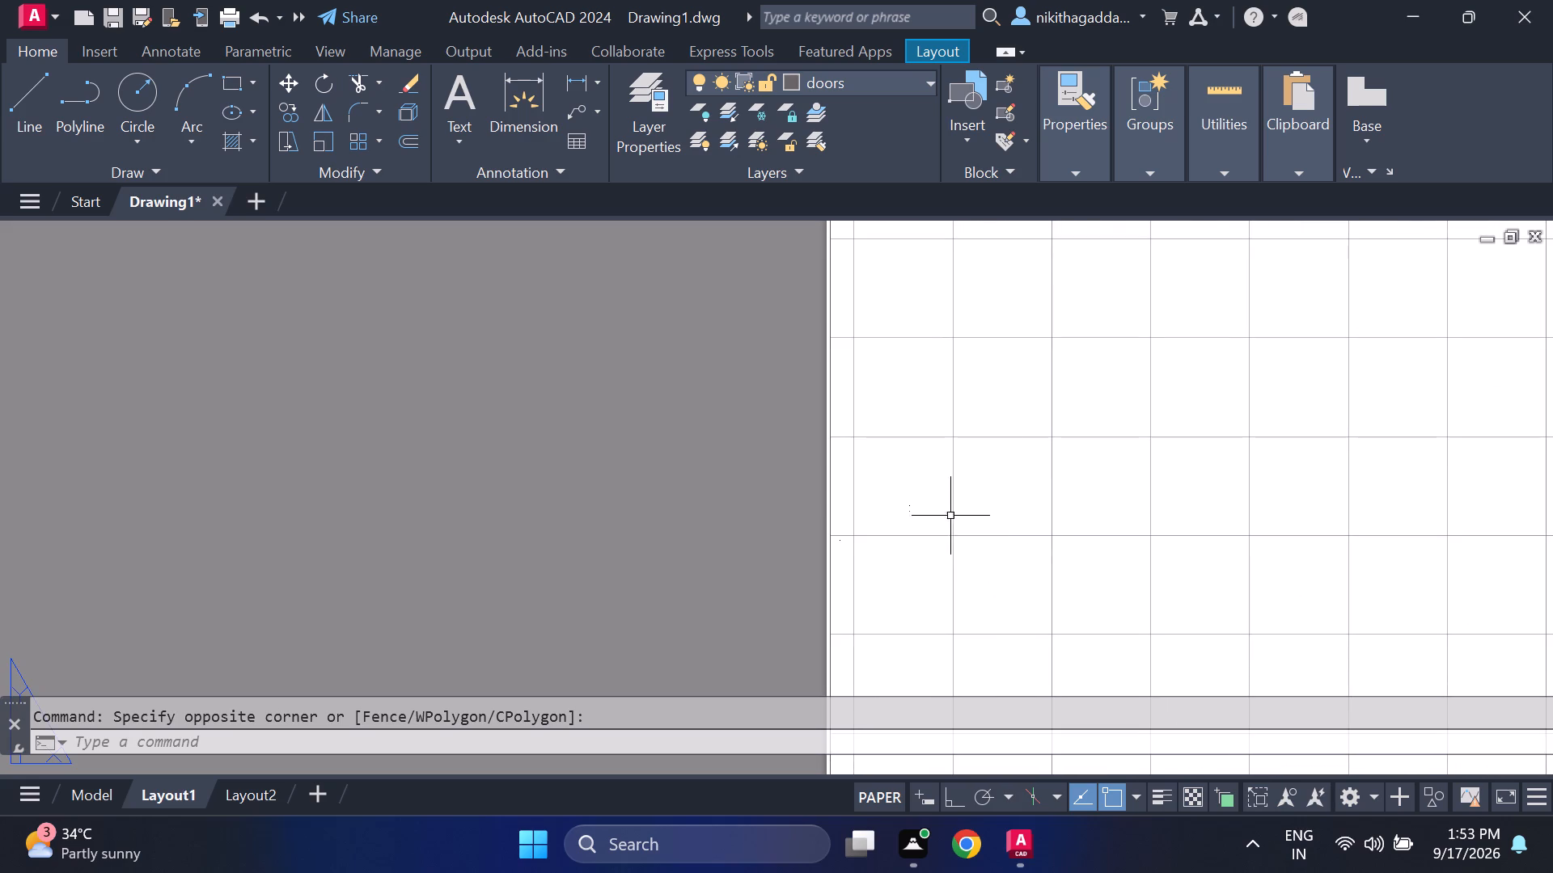
Create a Single viewport on Layout1 from the plan's upper-right dimension corner to just beyond the sheet's upper-right corner.
{"action": "scroll", "coordinate": [913, 501], "scroll_direction": "up", "scroll_amount": 4}
{"action": "type", "text": "VIEWPORTS"}
{"action": "key", "text": "Return"}
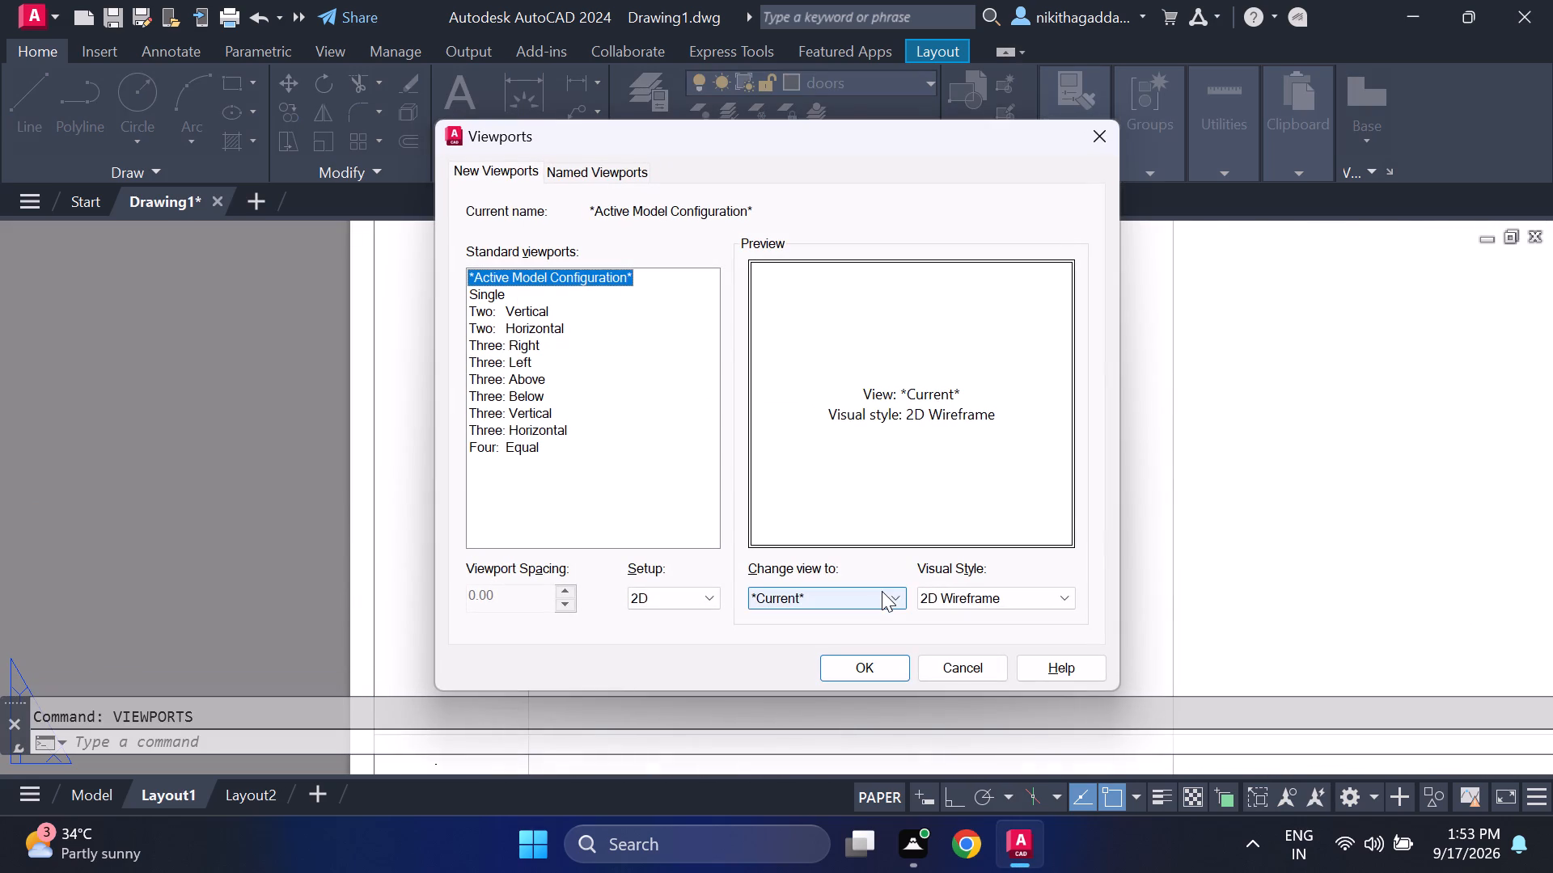
{"action": "left_click", "coordinate": [481, 290]}
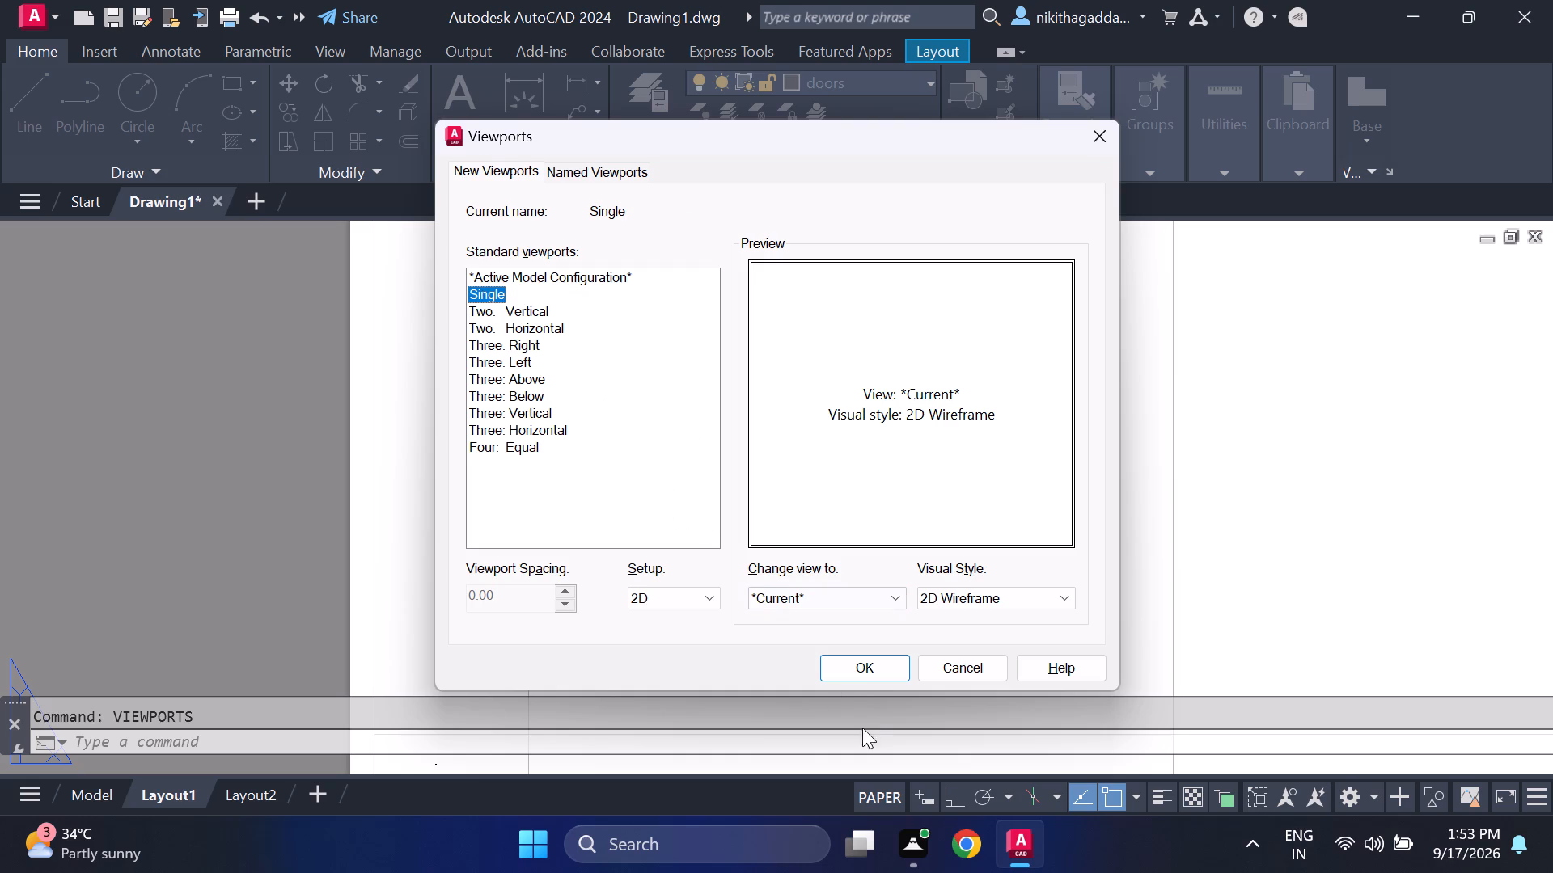
{"action": "left_click", "coordinate": [875, 664]}
{"action": "scroll", "coordinate": [899, 583], "scroll_direction": "up", "scroll_amount": 3}
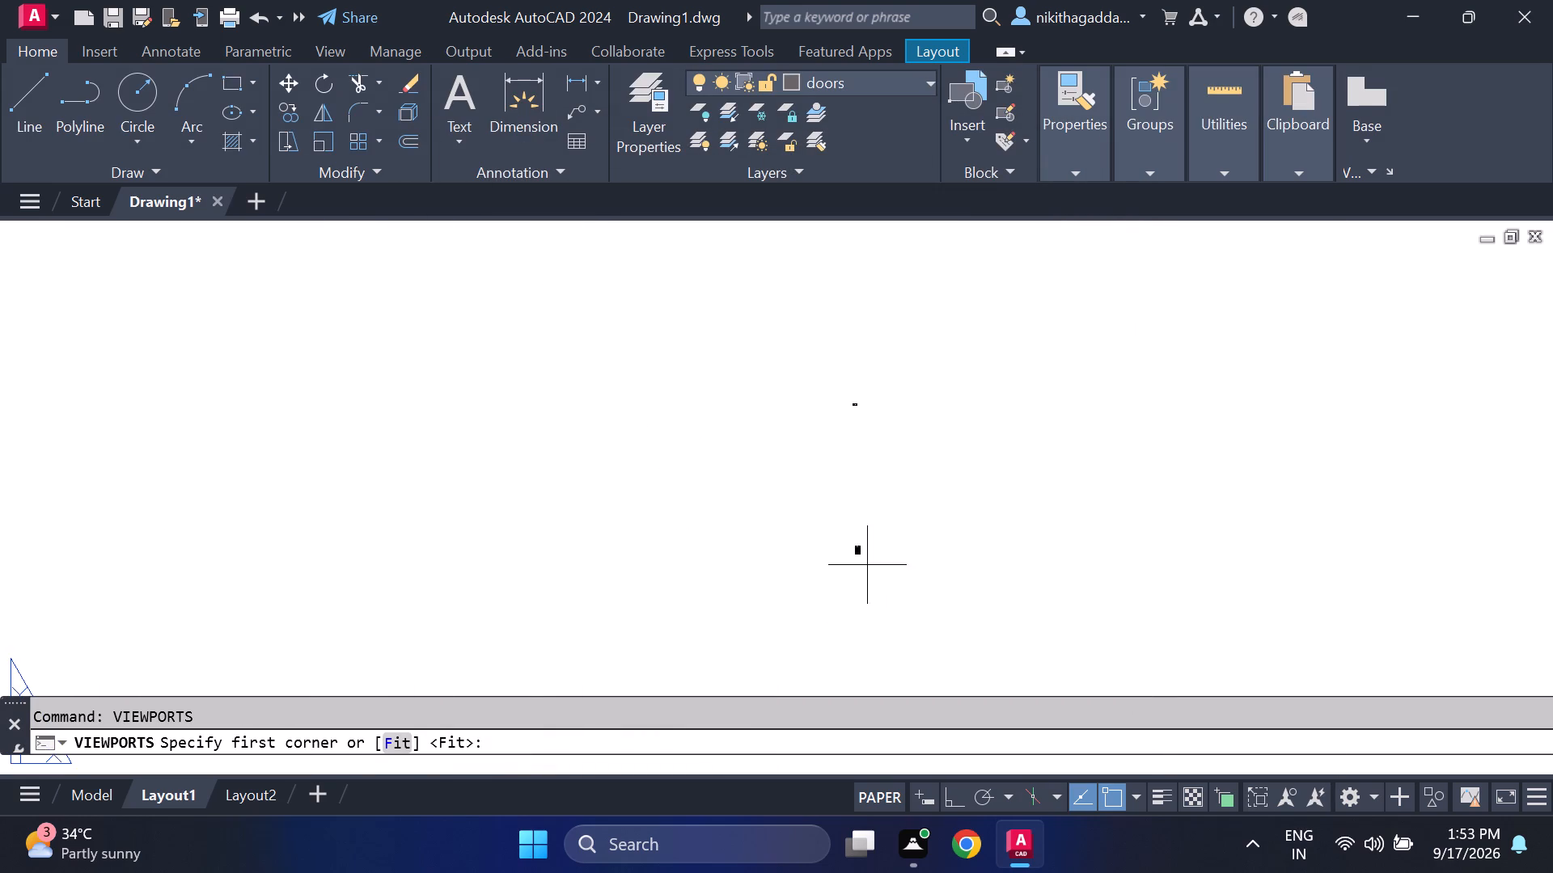
{"action": "scroll", "coordinate": [853, 536], "scroll_direction": "up", "scroll_amount": 4}
{"action": "scroll", "coordinate": [899, 589], "scroll_direction": "up", "scroll_amount": 3}
{"action": "scroll", "coordinate": [809, 497], "scroll_direction": "up", "scroll_amount": 3}
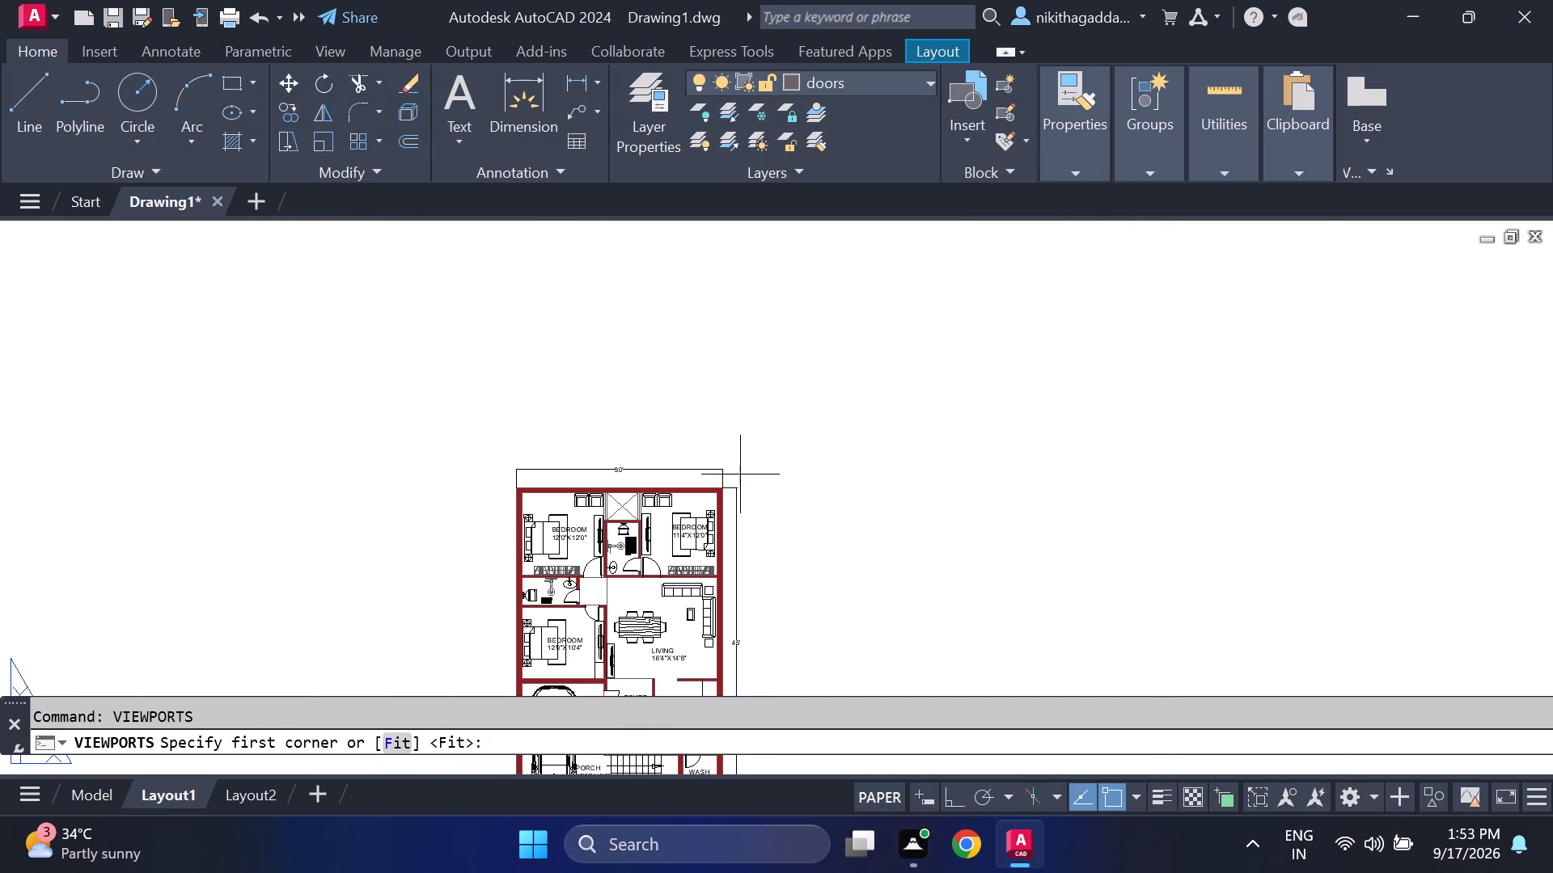
{"action": "left_click", "coordinate": [721, 471]}
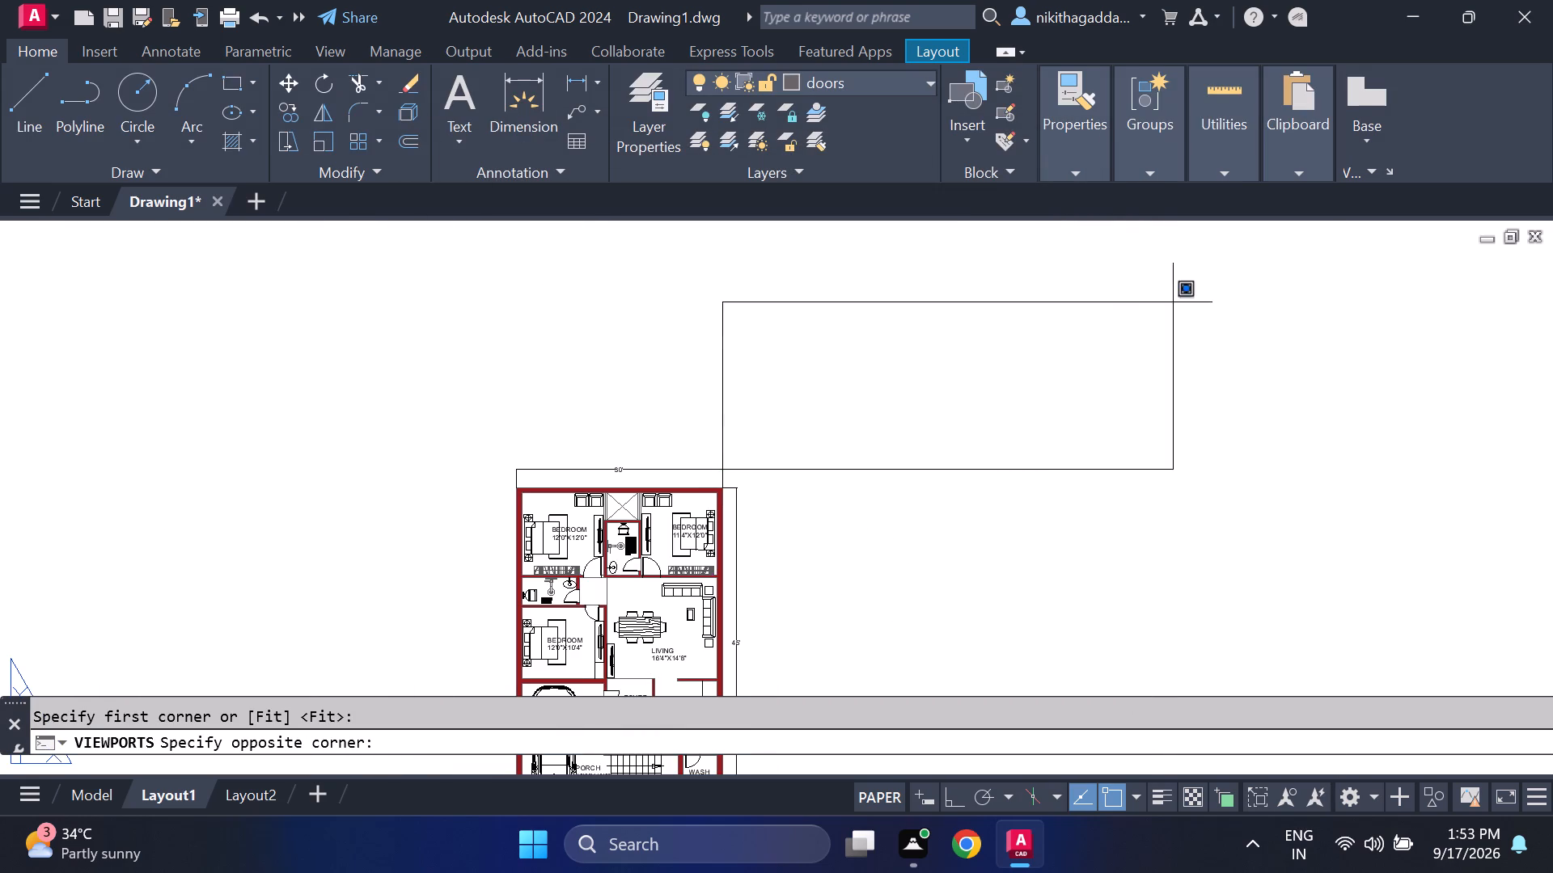
{"action": "scroll", "coordinate": [1221, 276], "scroll_direction": "down", "scroll_amount": 2}
{"action": "middle_click_drag", "start_coordinate": [1218, 276], "coordinate": [706, 413]}
{"action": "scroll", "coordinate": [655, 419], "scroll_direction": "down", "scroll_amount": 7}
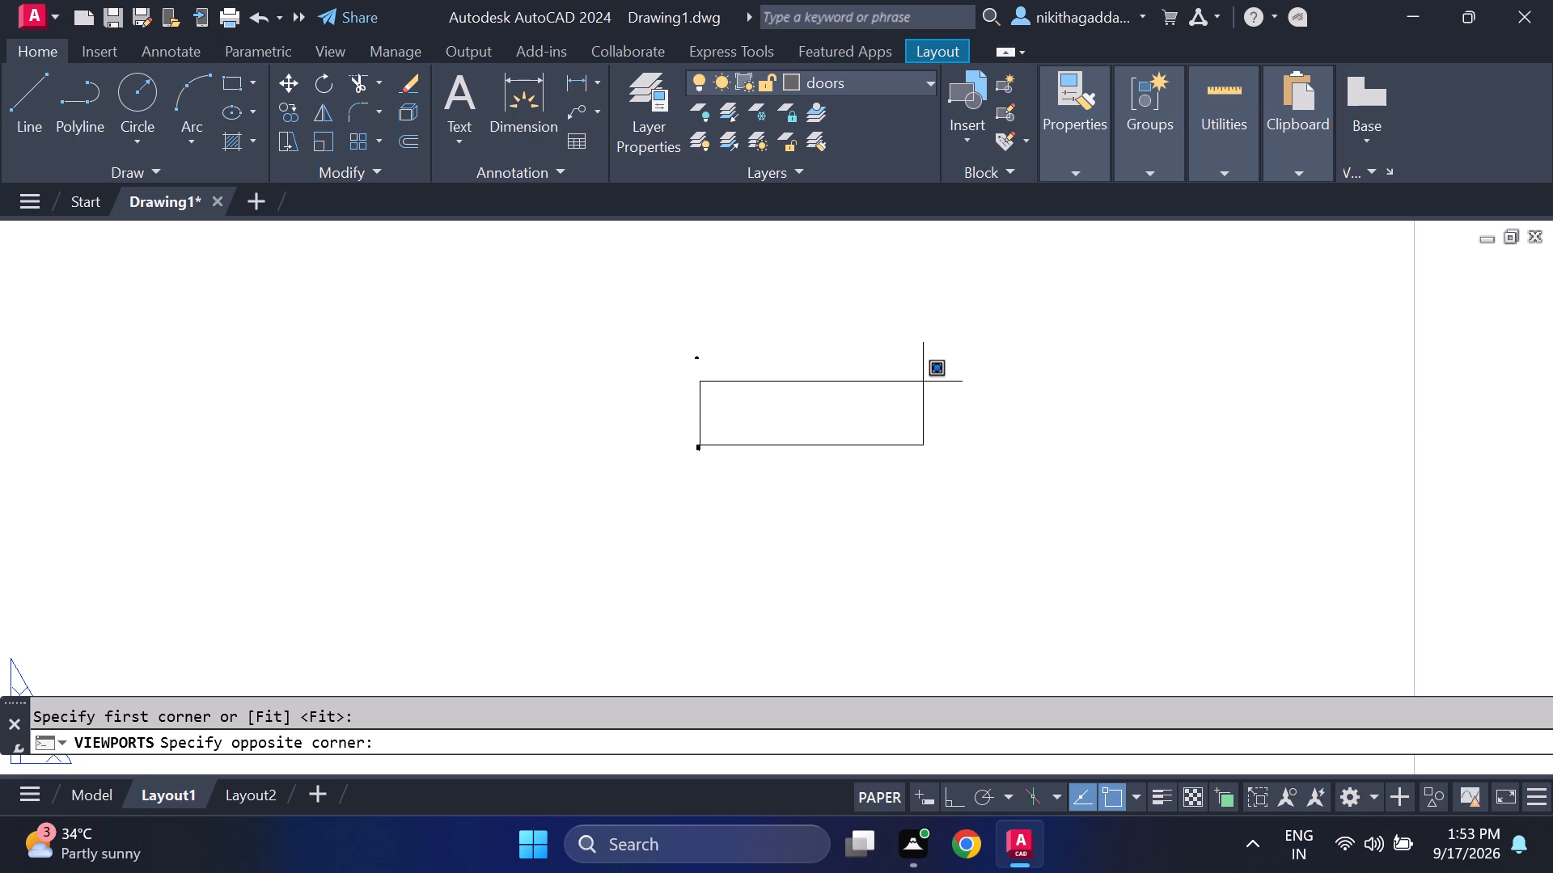
{"action": "scroll", "coordinate": [948, 377], "scroll_direction": "down", "scroll_amount": 7}
{"action": "scroll", "coordinate": [1207, 386], "scroll_direction": "down", "scroll_amount": 4}
{"action": "middle_click_drag", "start_coordinate": [1361, 403], "coordinate": [1060, 460]}
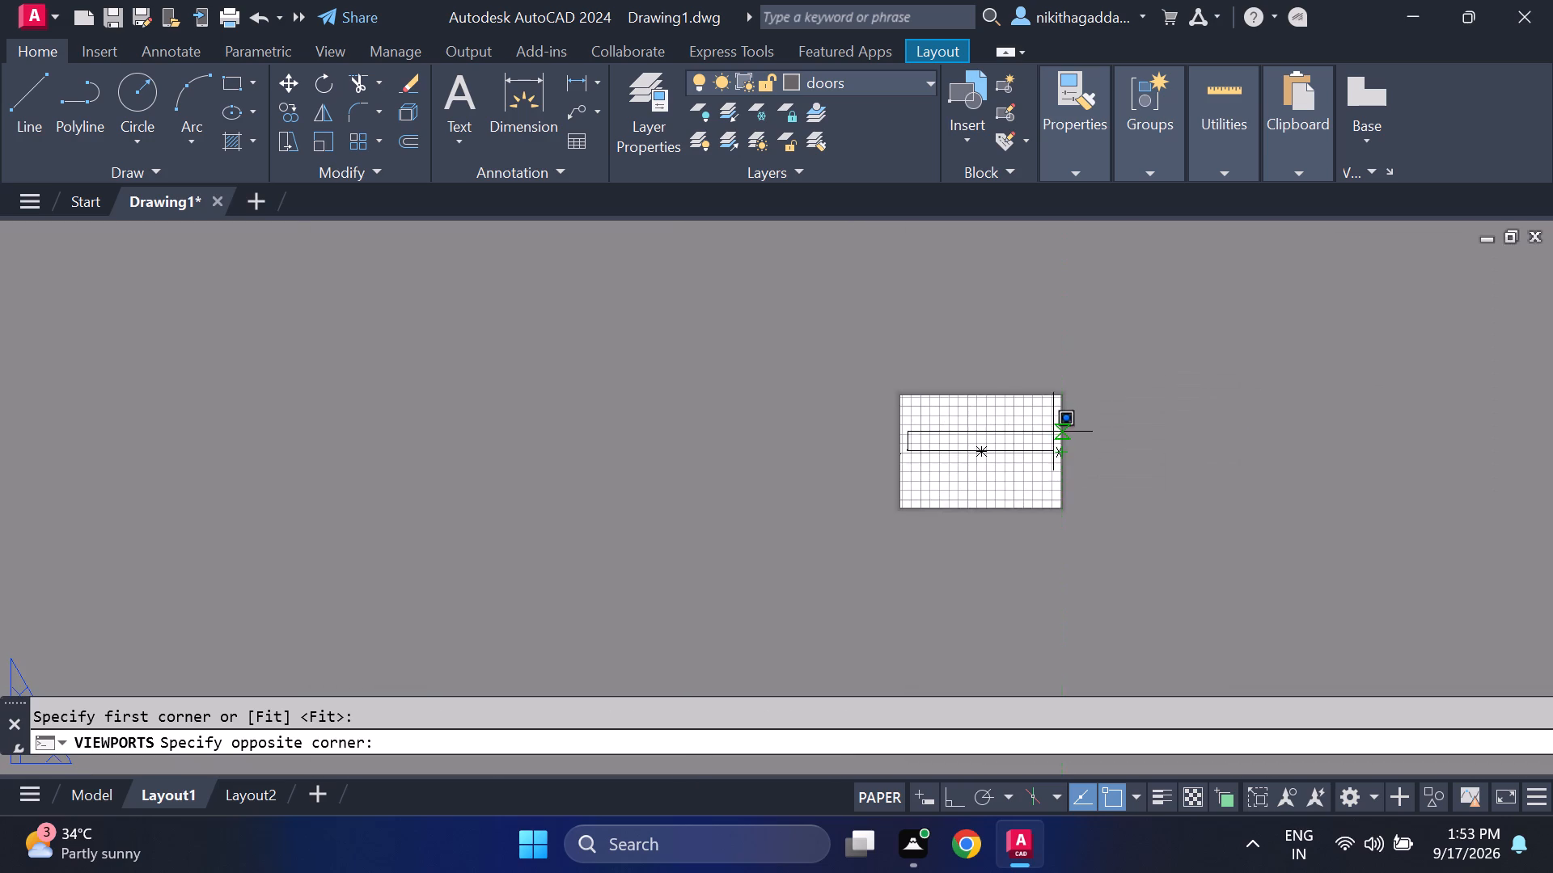
{"action": "scroll", "coordinate": [1050, 428], "scroll_direction": "up", "scroll_amount": 3}
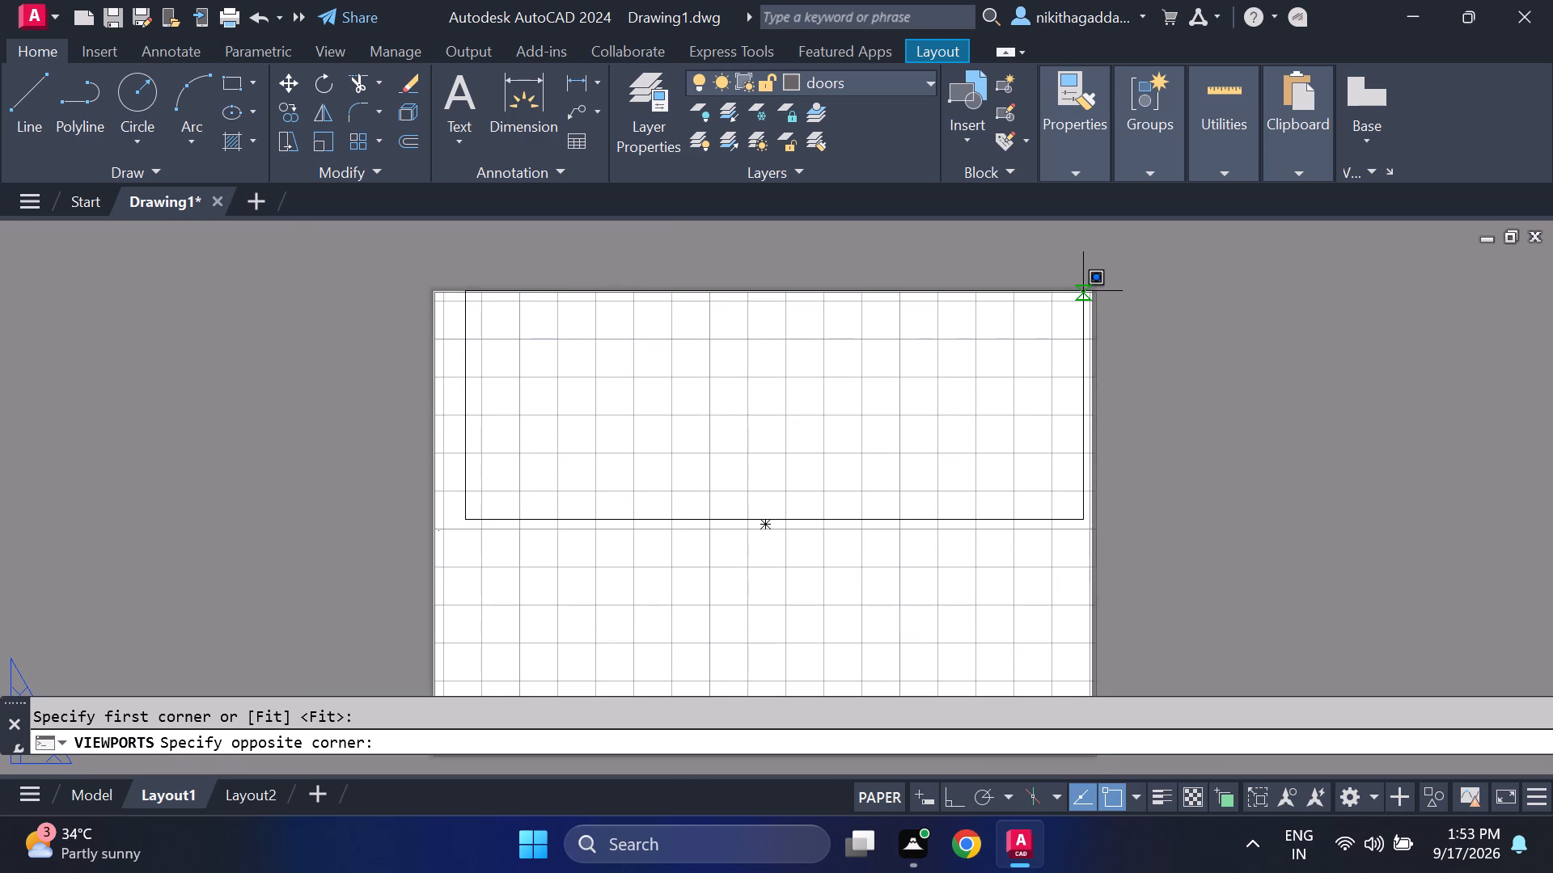
{"action": "scroll", "coordinate": [1083, 291], "scroll_direction": "up", "scroll_amount": 3}
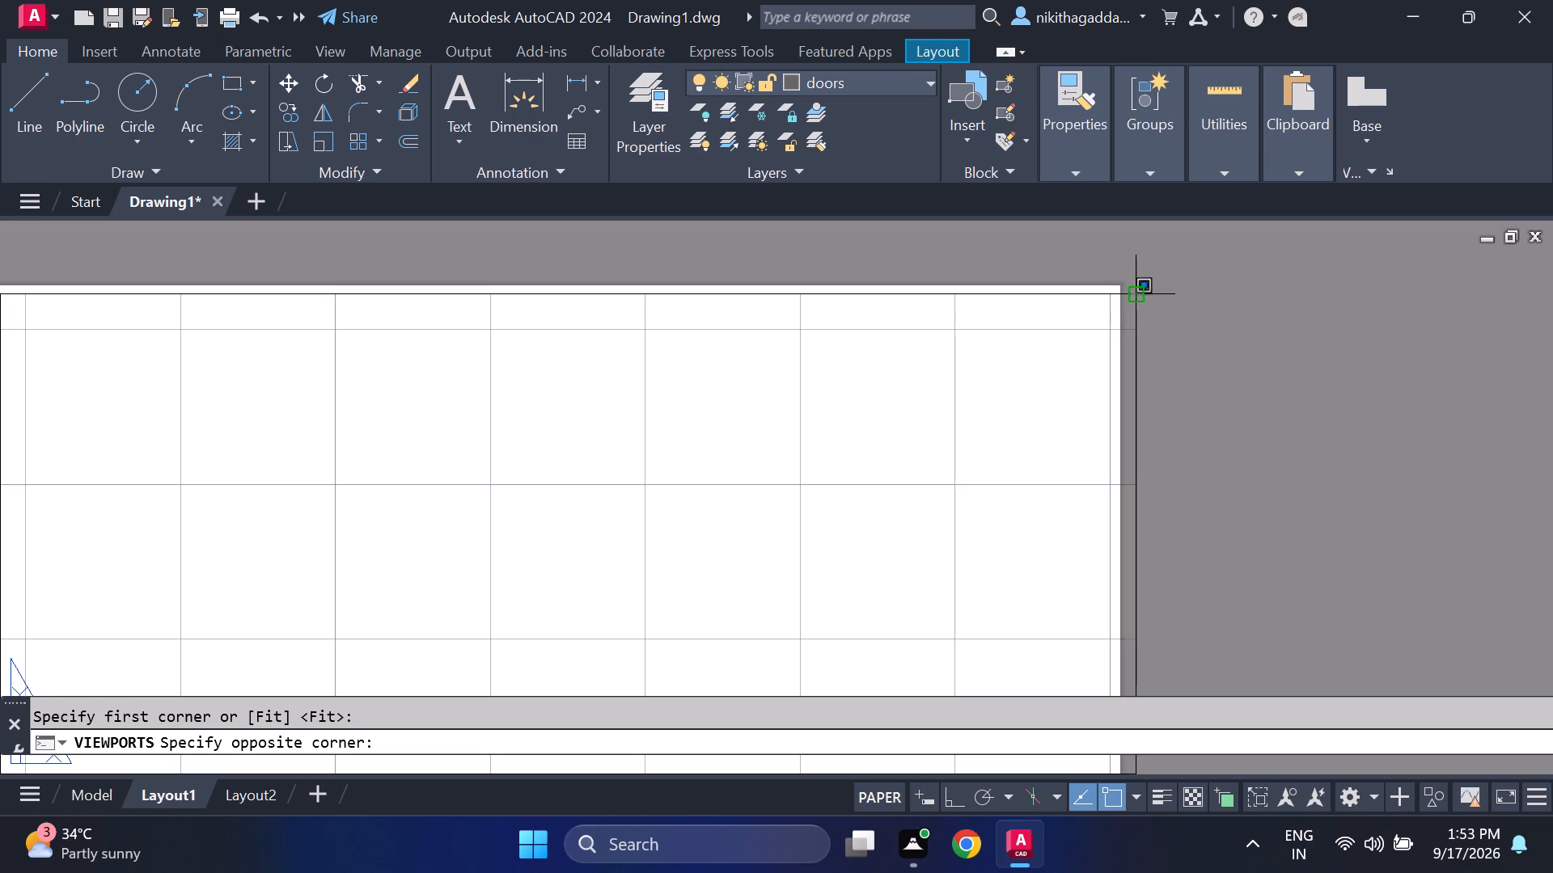
{"action": "left_click", "coordinate": [1131, 298]}
Examine the new viewport's boundary and the small floor plan at its lower-left corner.
{"action": "scroll", "coordinate": [940, 377], "scroll_direction": "down", "scroll_amount": 4}
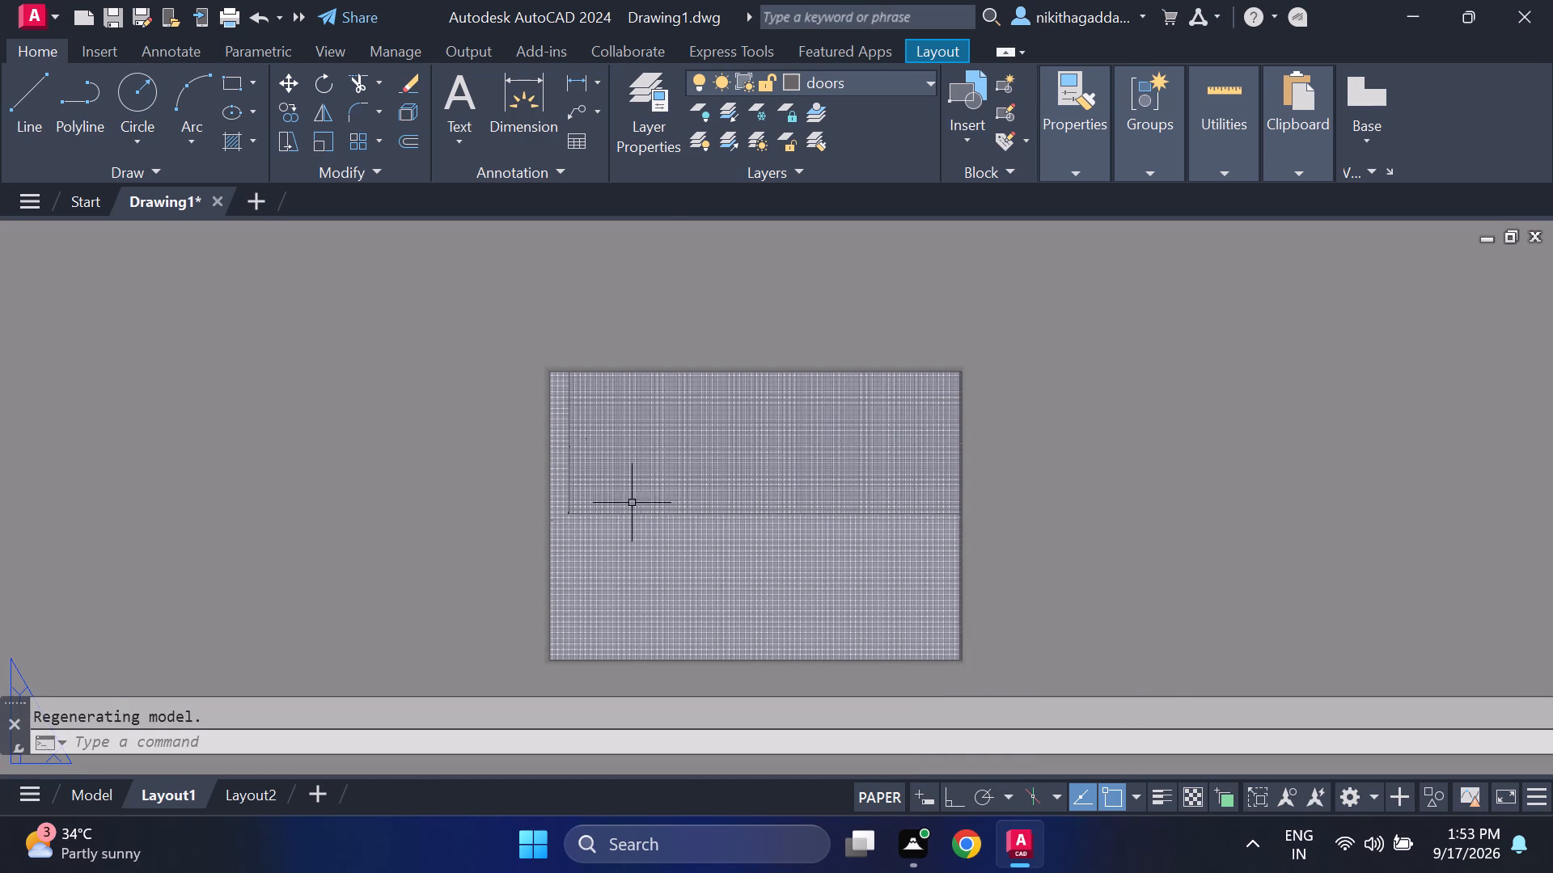
{"action": "scroll", "coordinate": [597, 524], "scroll_direction": "up", "scroll_amount": 4}
{"action": "scroll", "coordinate": [628, 466], "scroll_direction": "down", "scroll_amount": 4}
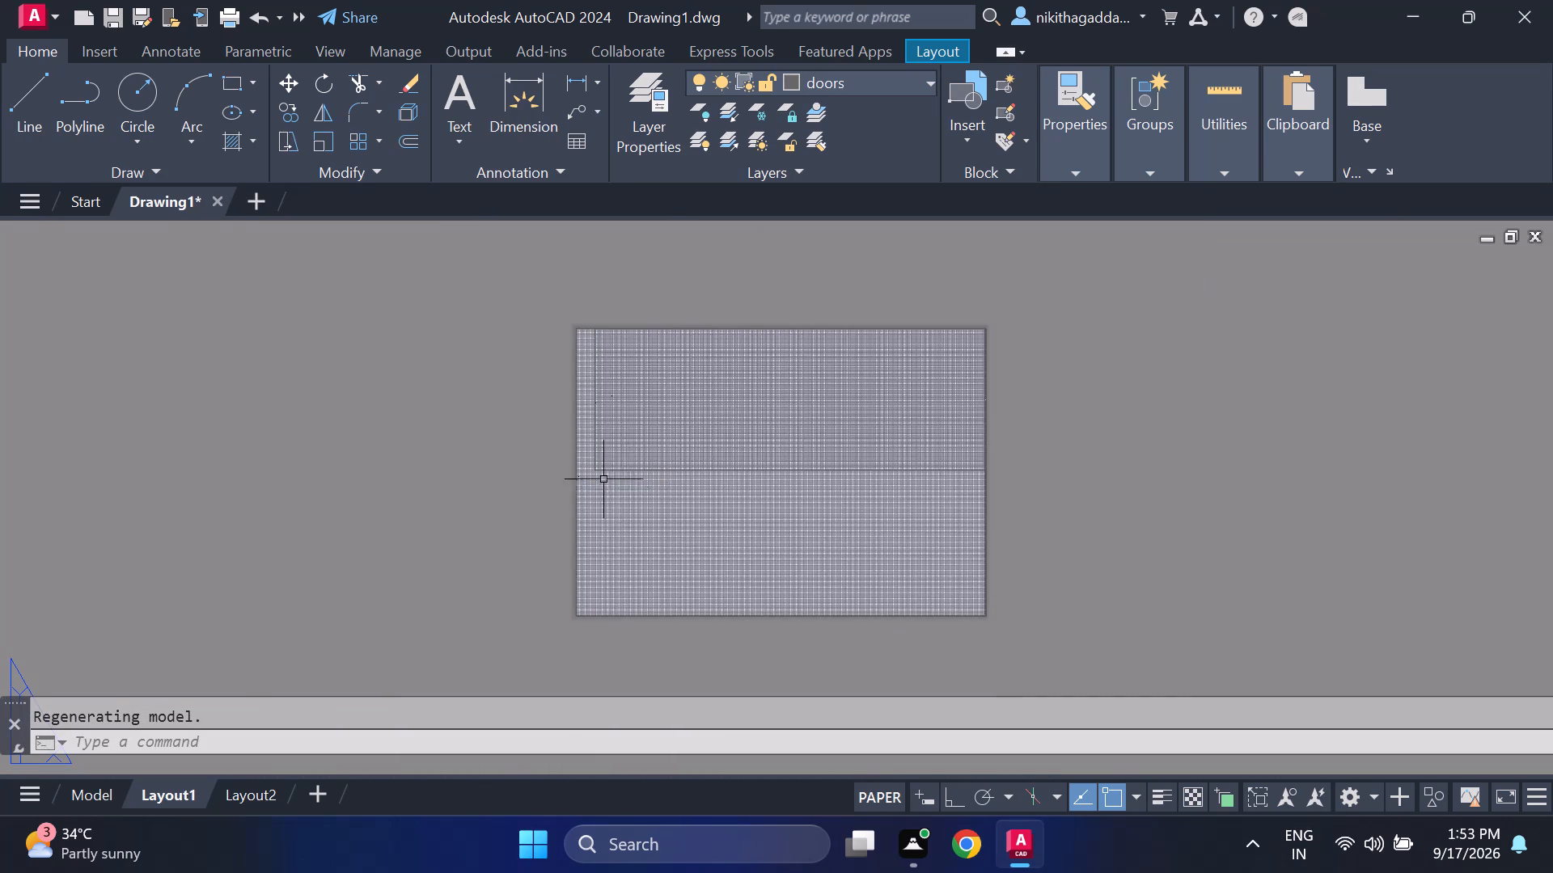
{"action": "scroll", "coordinate": [596, 470], "scroll_direction": "up", "scroll_amount": 4}
{"action": "scroll", "coordinate": [525, 466], "scroll_direction": "up", "scroll_amount": 4}
{"action": "scroll", "coordinate": [891, 536], "scroll_direction": "up", "scroll_amount": 4}
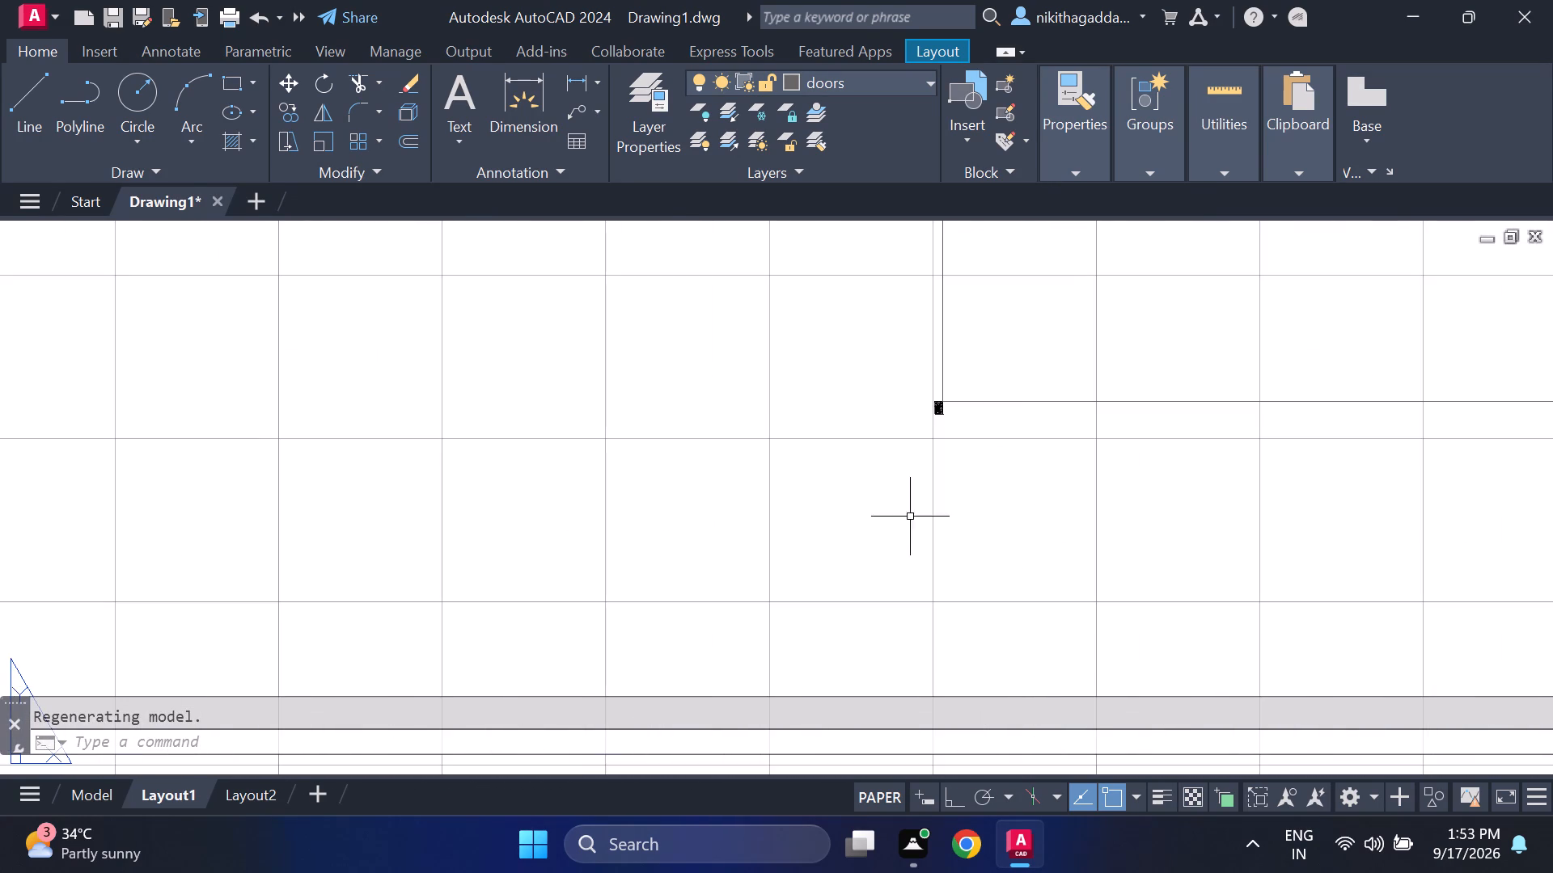
{"action": "scroll", "coordinate": [950, 372], "scroll_direction": "up", "scroll_amount": 4}
{"action": "scroll", "coordinate": [924, 597], "scroll_direction": "up", "scroll_amount": 2}
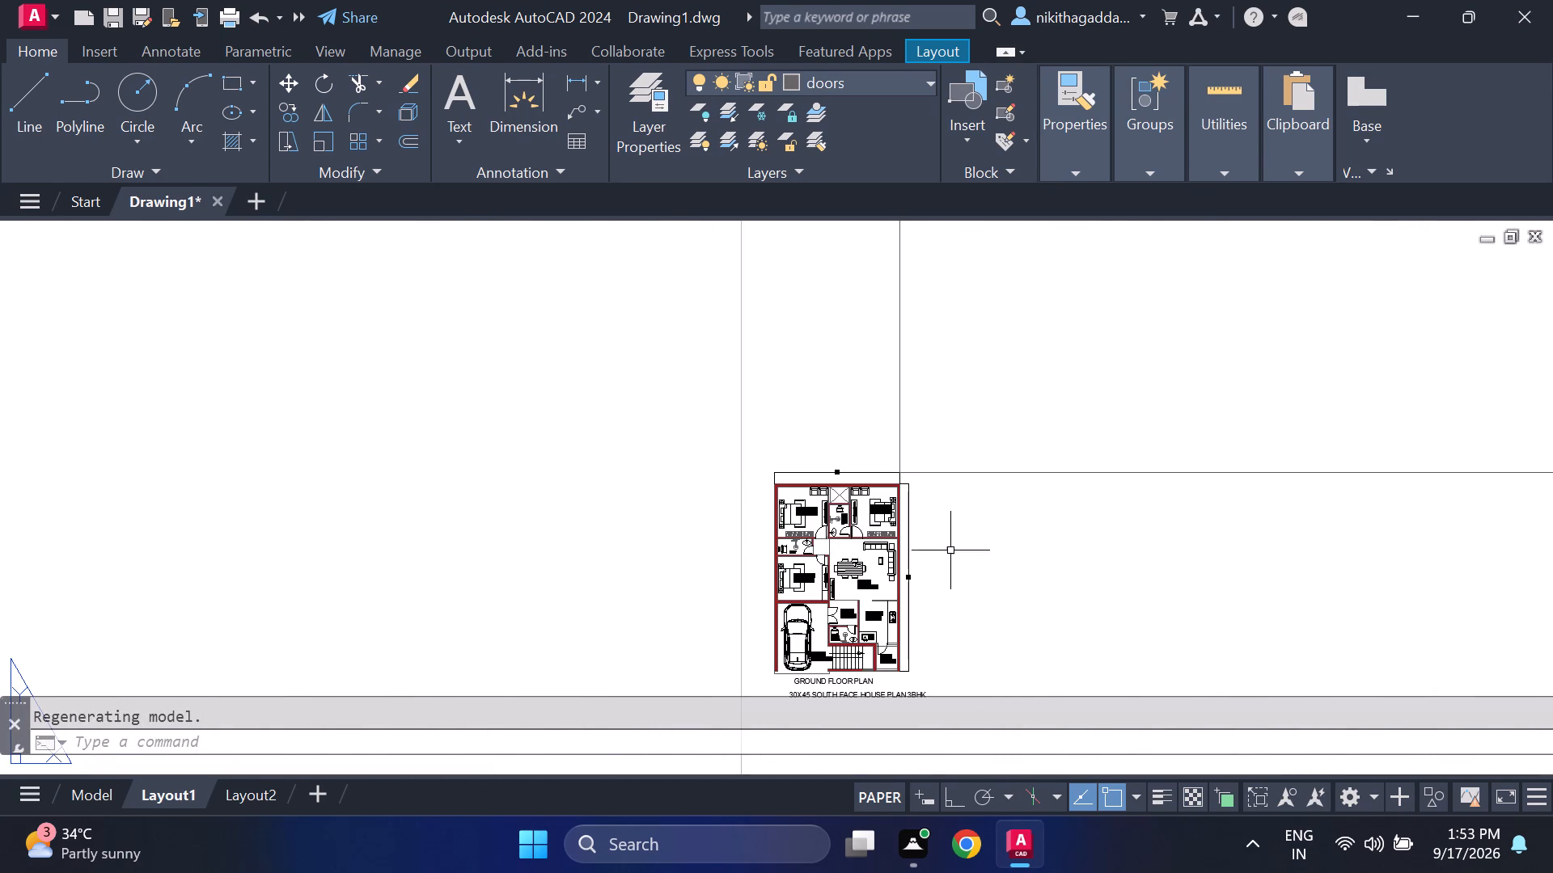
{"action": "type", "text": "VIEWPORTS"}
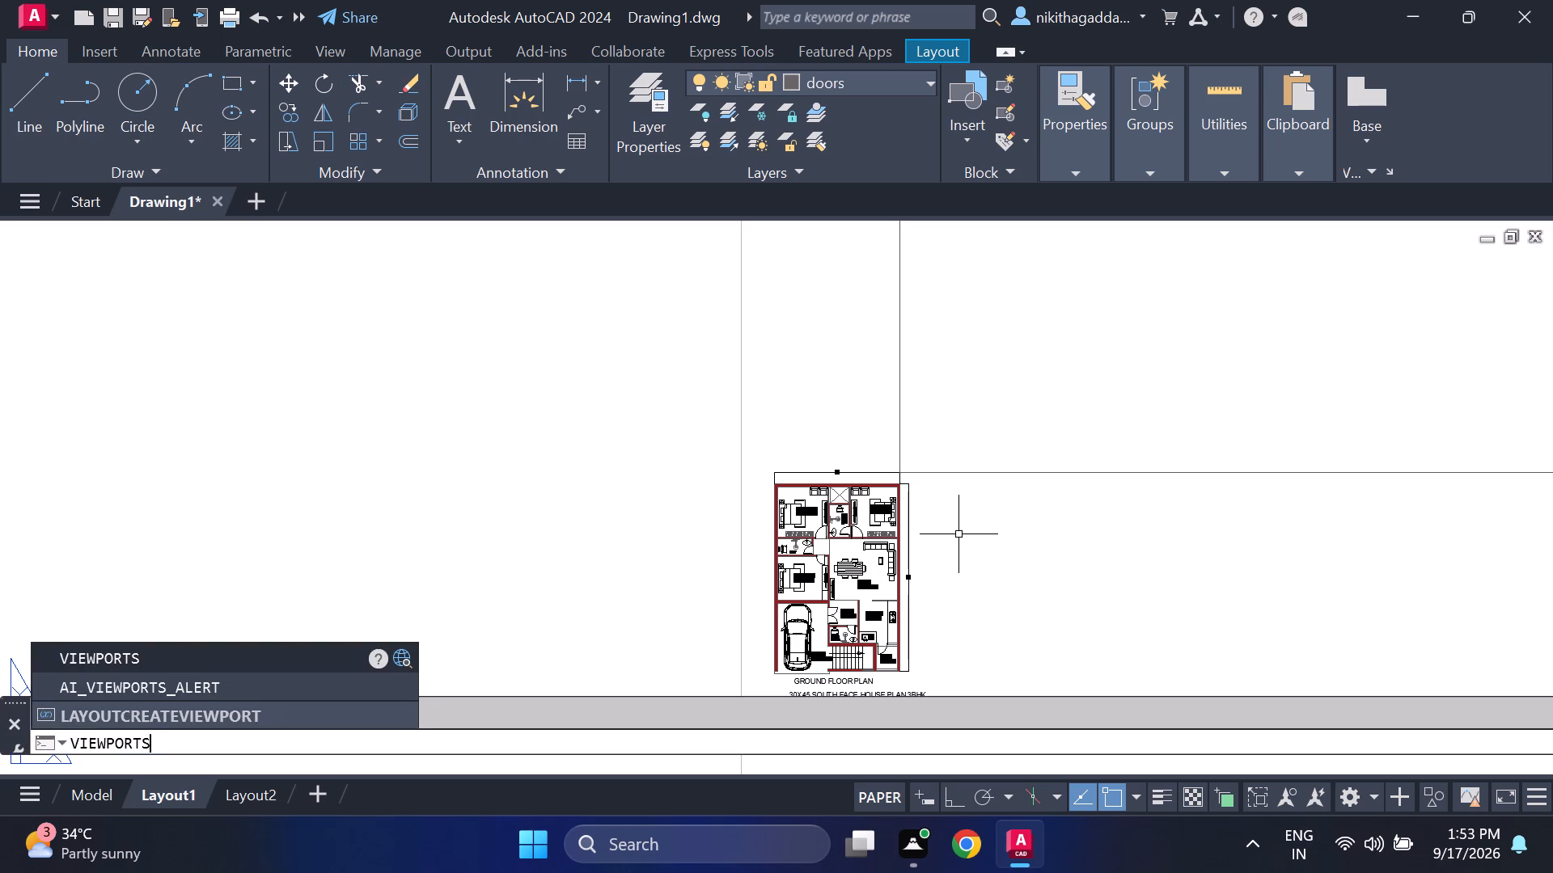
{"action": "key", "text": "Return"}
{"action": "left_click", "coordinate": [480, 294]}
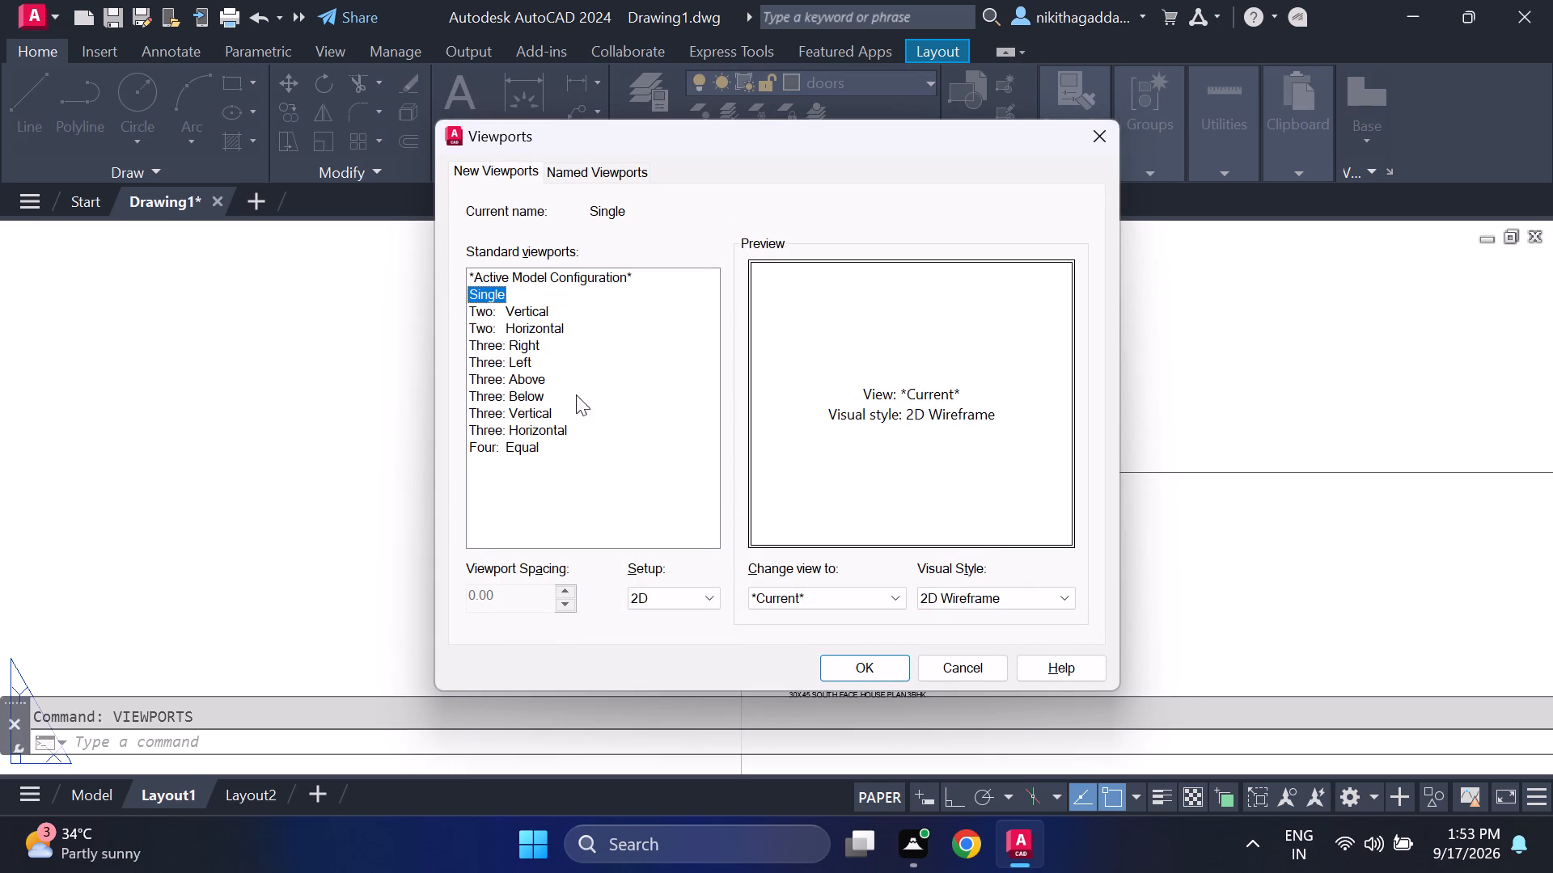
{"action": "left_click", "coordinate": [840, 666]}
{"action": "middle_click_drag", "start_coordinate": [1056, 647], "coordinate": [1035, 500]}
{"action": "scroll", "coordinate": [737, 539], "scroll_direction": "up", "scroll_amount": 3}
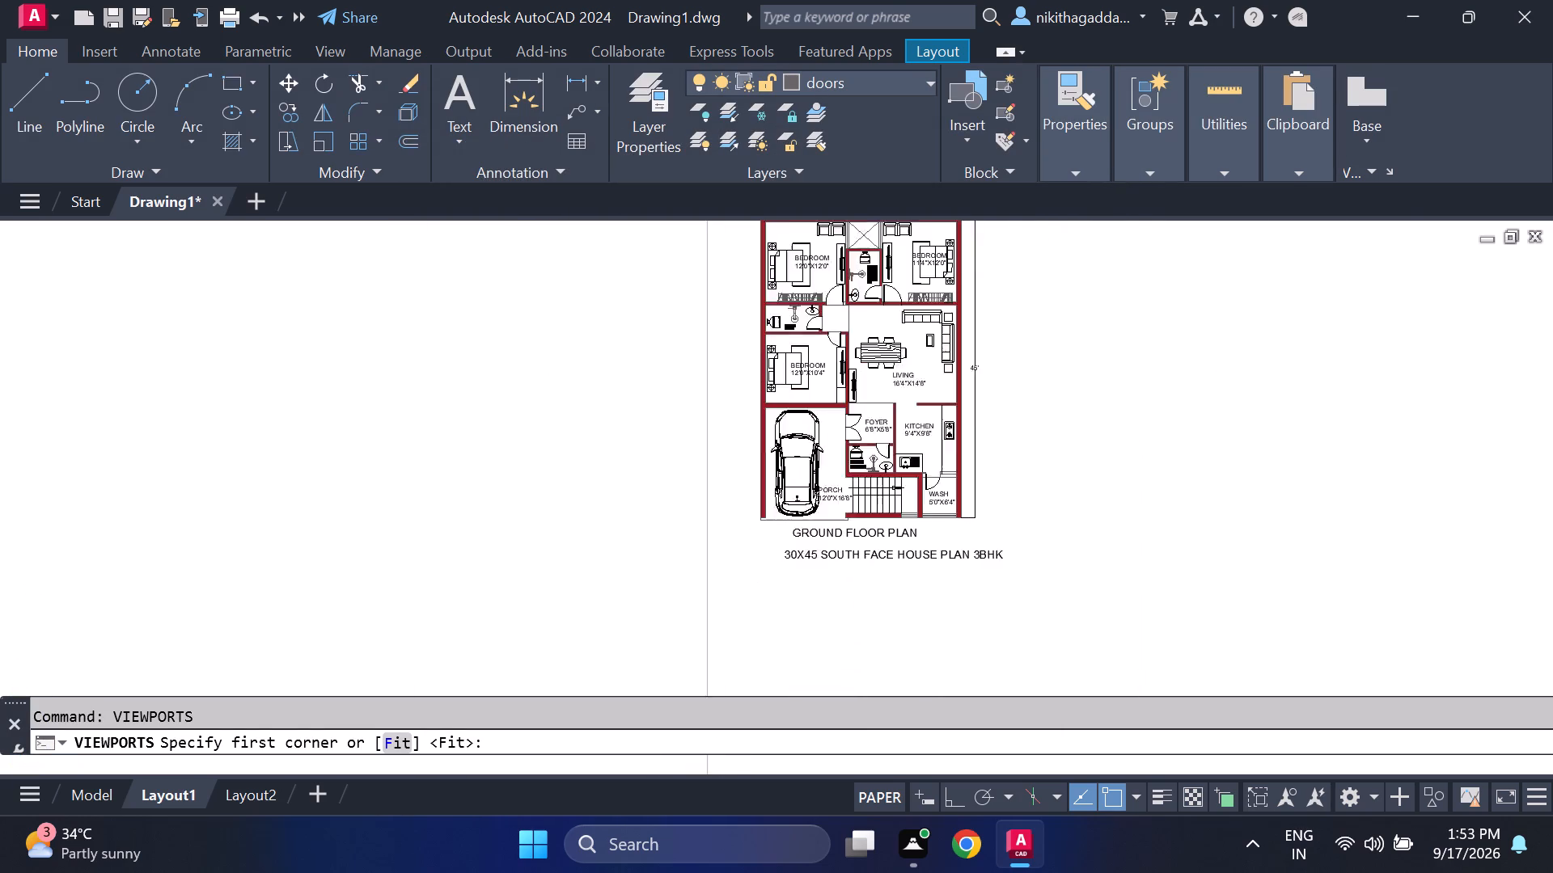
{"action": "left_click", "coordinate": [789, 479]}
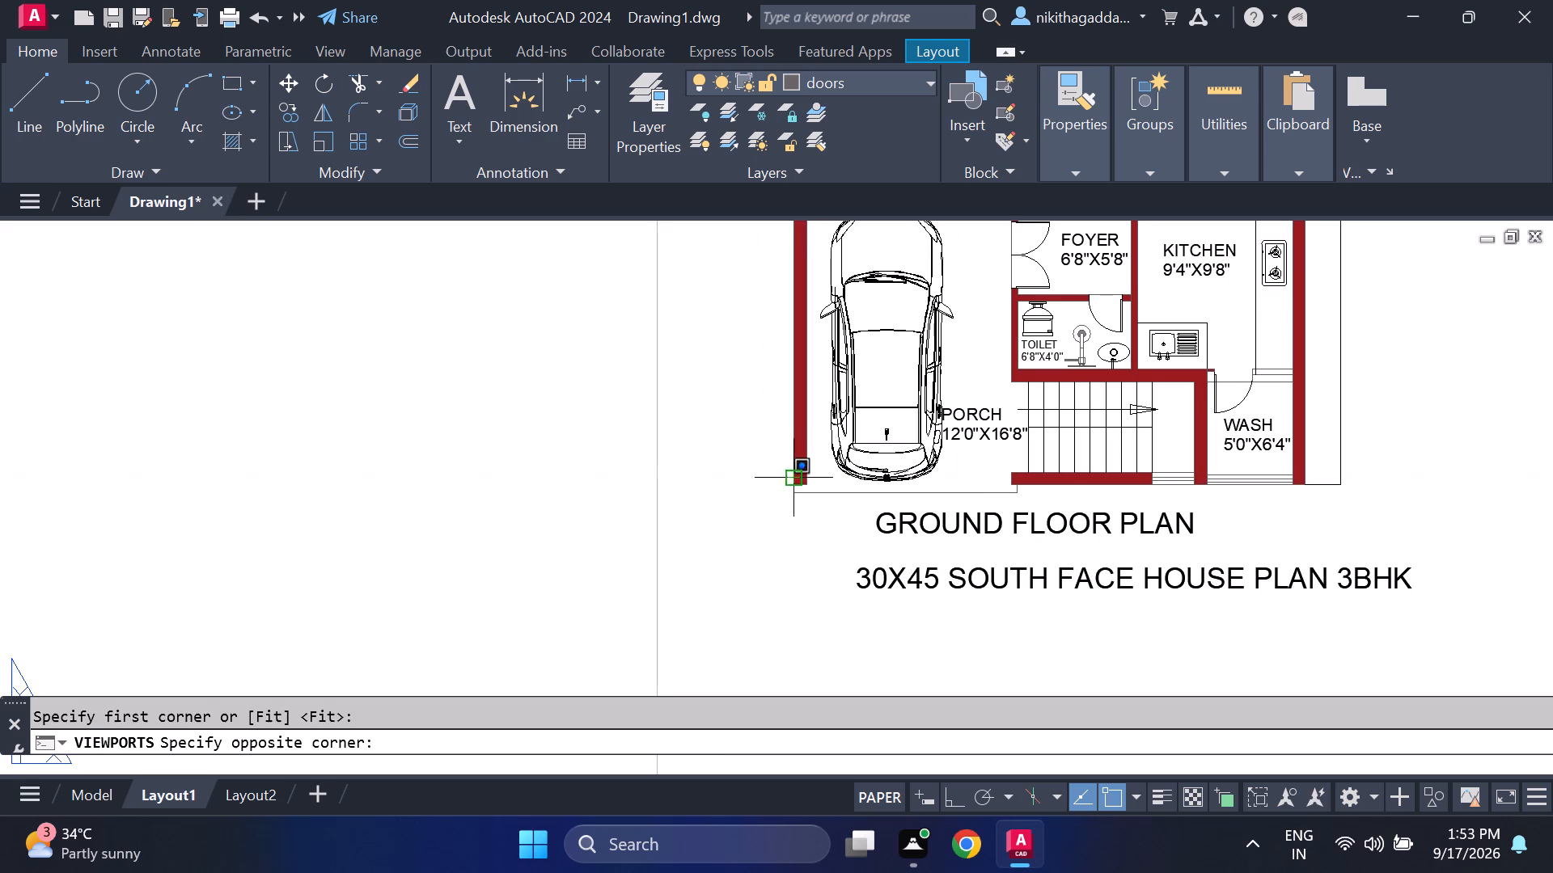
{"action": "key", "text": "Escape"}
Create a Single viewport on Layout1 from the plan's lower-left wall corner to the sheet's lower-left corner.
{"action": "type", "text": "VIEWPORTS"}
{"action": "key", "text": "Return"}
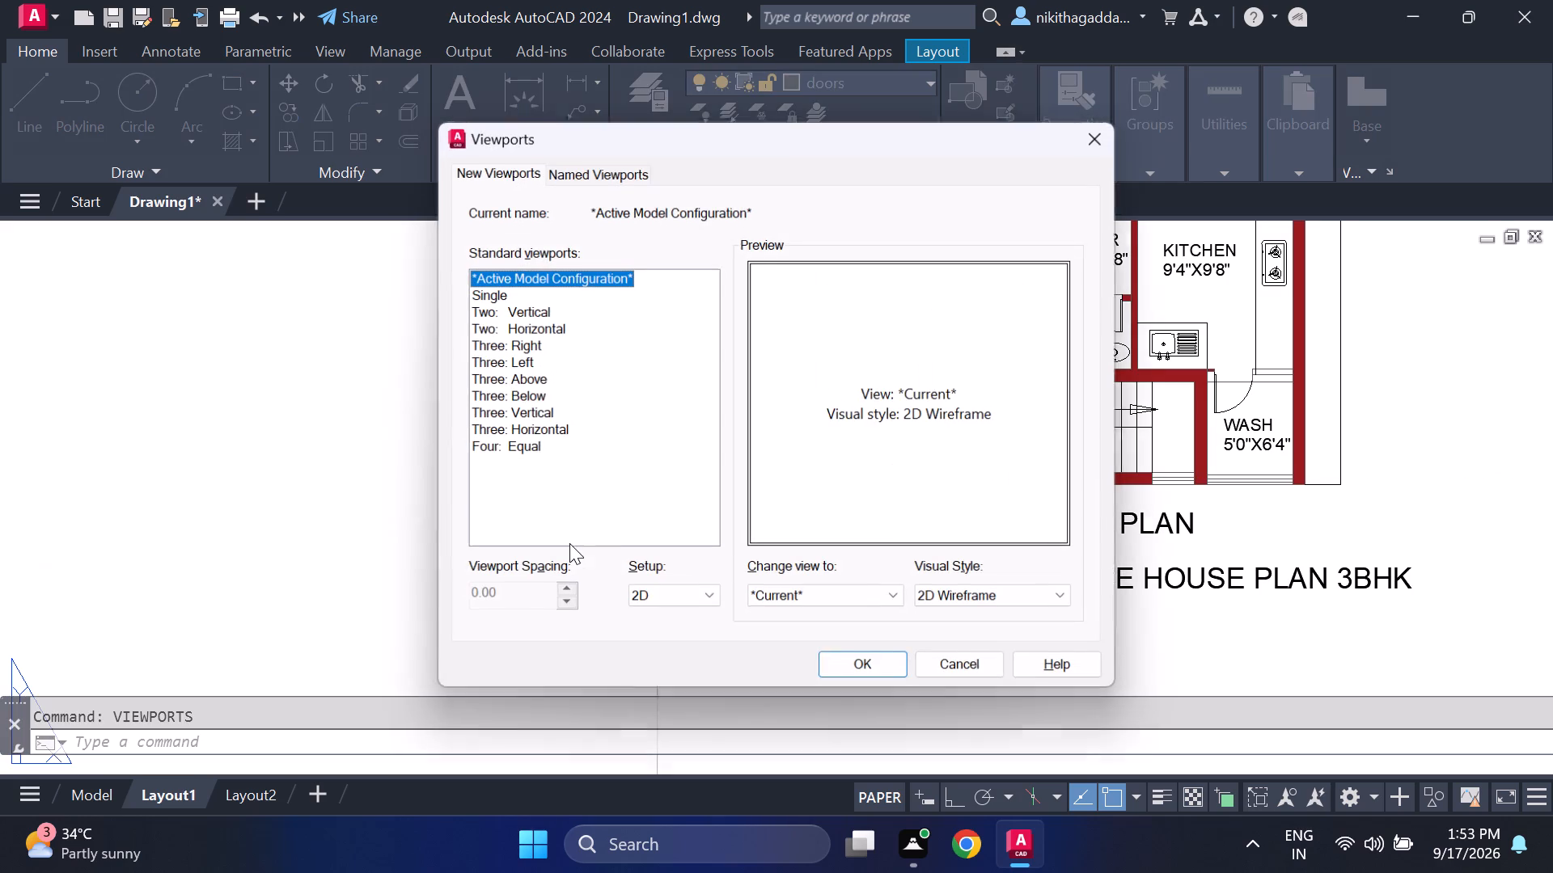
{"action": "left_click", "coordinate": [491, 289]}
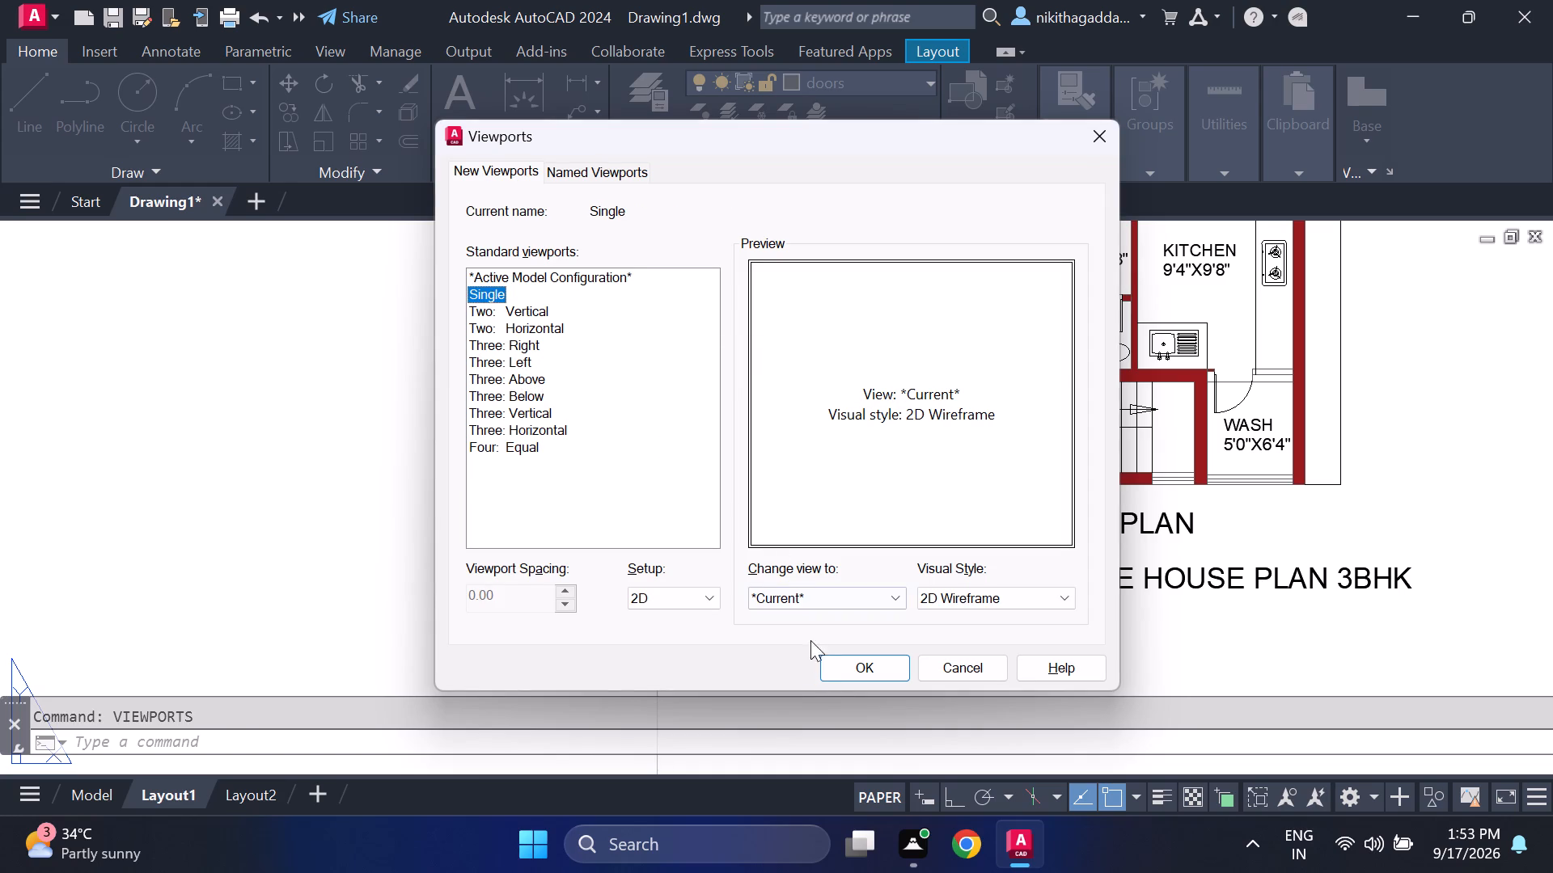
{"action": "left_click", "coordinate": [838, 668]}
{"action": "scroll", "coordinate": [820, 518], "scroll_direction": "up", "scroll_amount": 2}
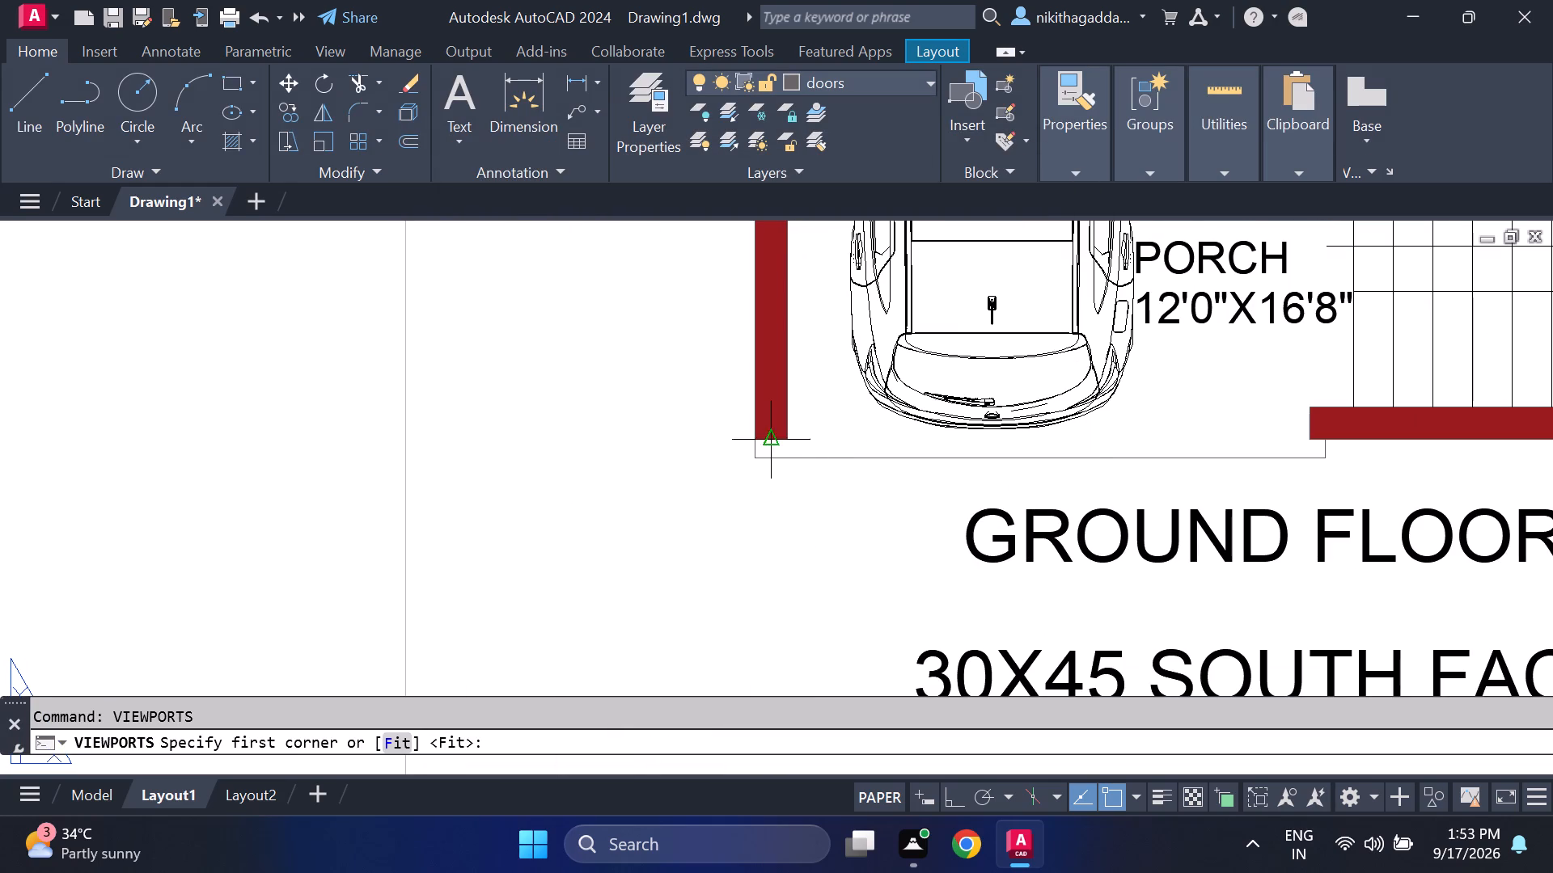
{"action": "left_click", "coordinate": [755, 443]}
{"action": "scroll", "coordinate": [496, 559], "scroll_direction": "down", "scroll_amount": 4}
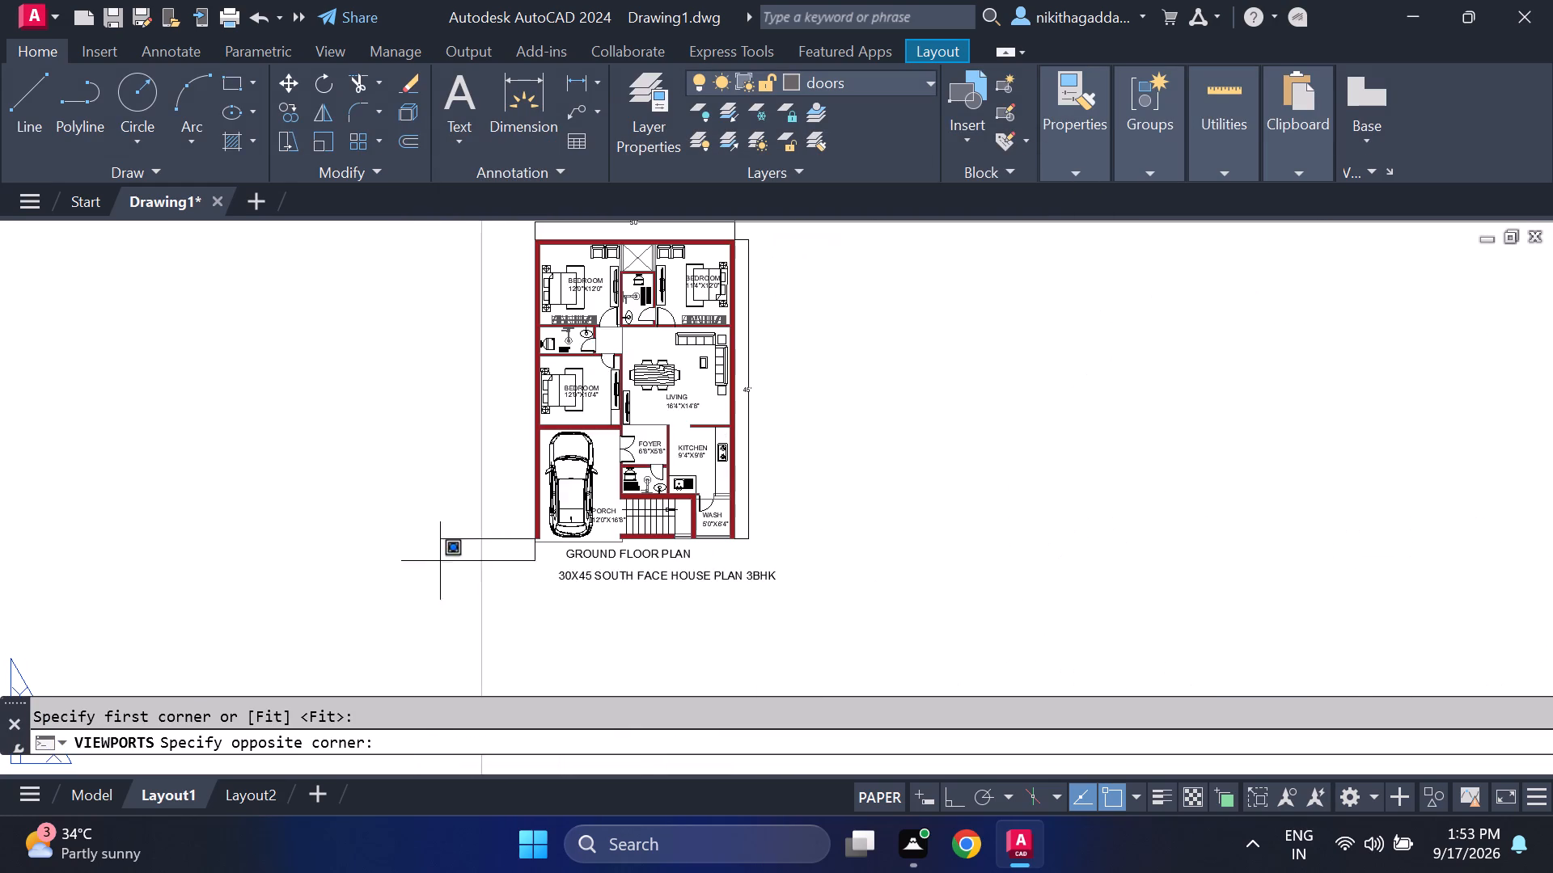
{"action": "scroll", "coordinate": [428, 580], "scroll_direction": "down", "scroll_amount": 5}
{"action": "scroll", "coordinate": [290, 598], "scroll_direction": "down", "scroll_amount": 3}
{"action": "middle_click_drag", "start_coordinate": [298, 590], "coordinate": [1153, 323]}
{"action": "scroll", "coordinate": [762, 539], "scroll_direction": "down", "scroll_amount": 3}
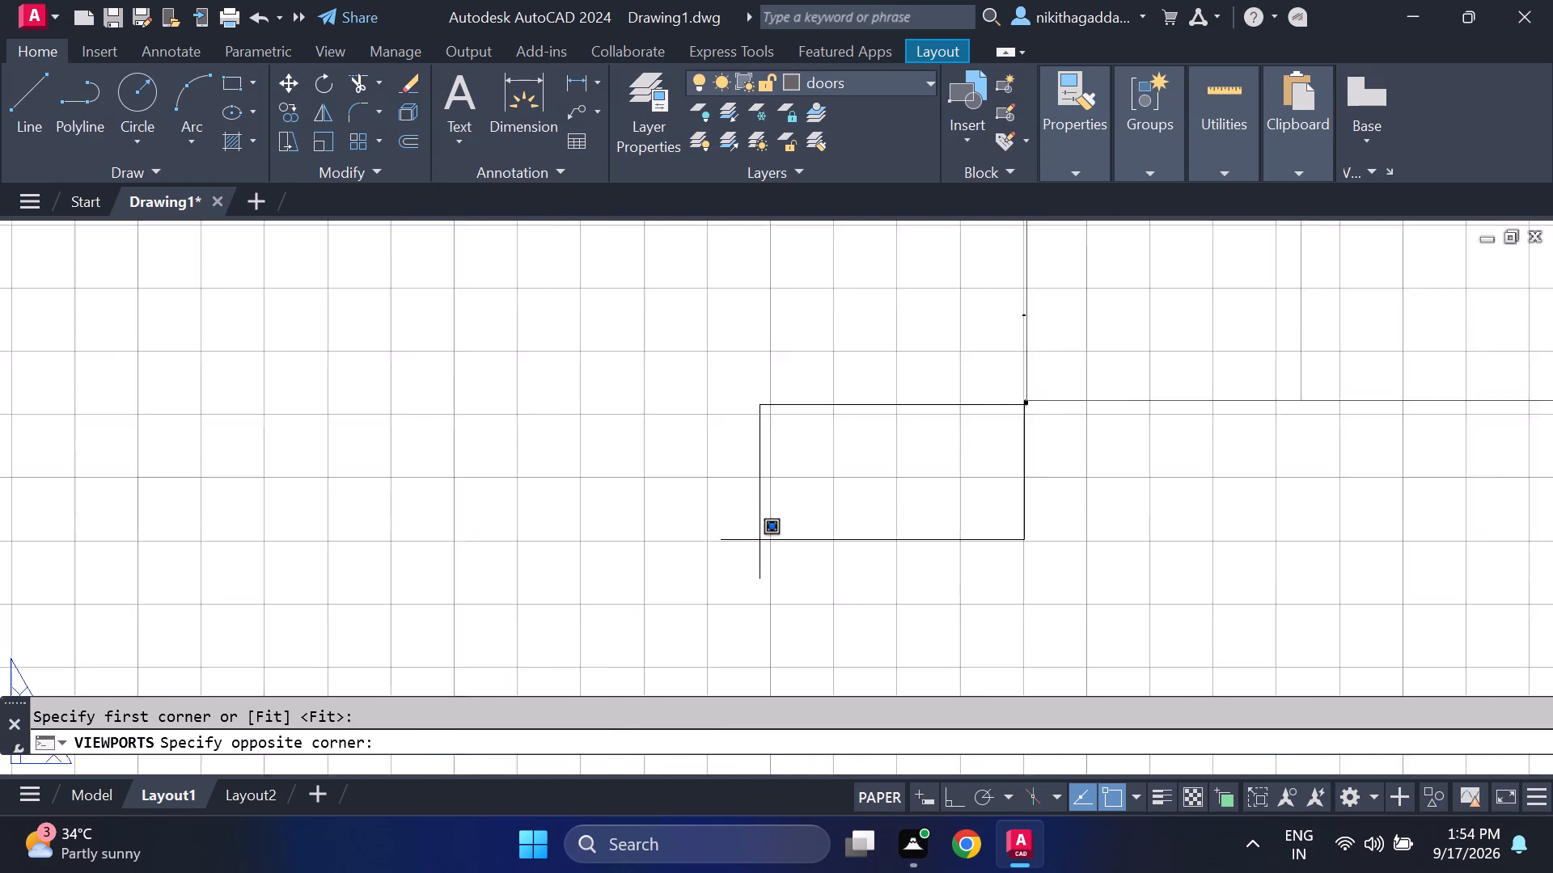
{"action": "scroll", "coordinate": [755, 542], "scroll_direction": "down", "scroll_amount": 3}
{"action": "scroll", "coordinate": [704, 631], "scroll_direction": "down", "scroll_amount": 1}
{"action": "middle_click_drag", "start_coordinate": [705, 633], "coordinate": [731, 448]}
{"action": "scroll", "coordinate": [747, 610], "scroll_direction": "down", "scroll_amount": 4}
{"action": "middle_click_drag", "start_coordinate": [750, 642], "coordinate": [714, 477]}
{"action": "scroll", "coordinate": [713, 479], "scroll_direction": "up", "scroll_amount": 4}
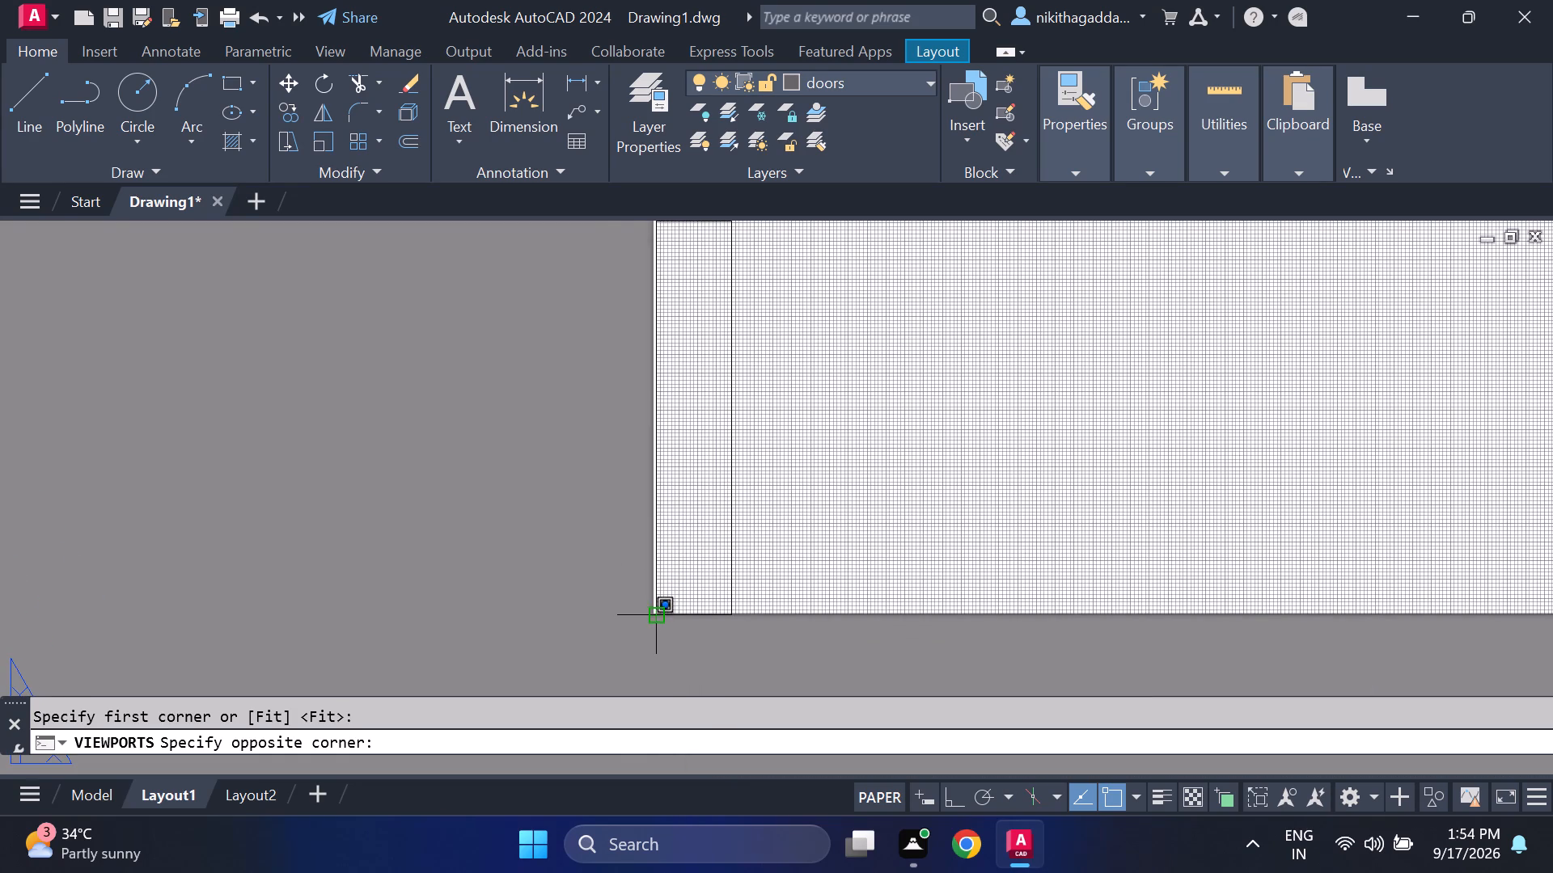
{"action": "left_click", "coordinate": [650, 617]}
Delete the viewport covering the upper-right part of the Layout1 sheet.
{"action": "scroll", "coordinate": [1001, 513], "scroll_direction": "down", "scroll_amount": 4}
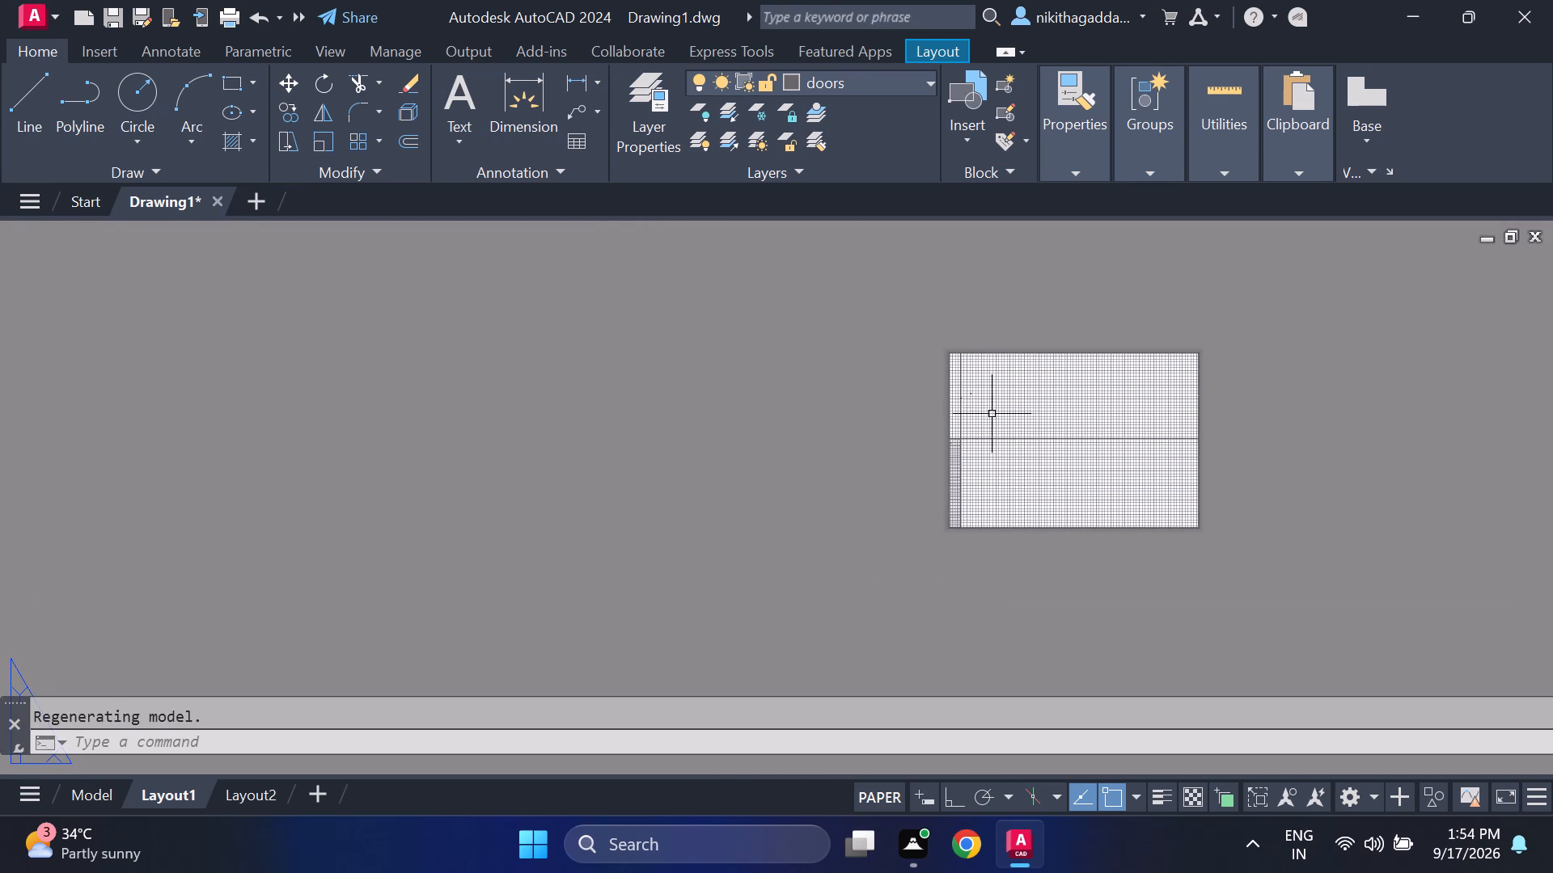
{"action": "scroll", "coordinate": [931, 446], "scroll_direction": "up", "scroll_amount": 3}
{"action": "middle_click_drag", "start_coordinate": [1087, 460], "coordinate": [636, 508]}
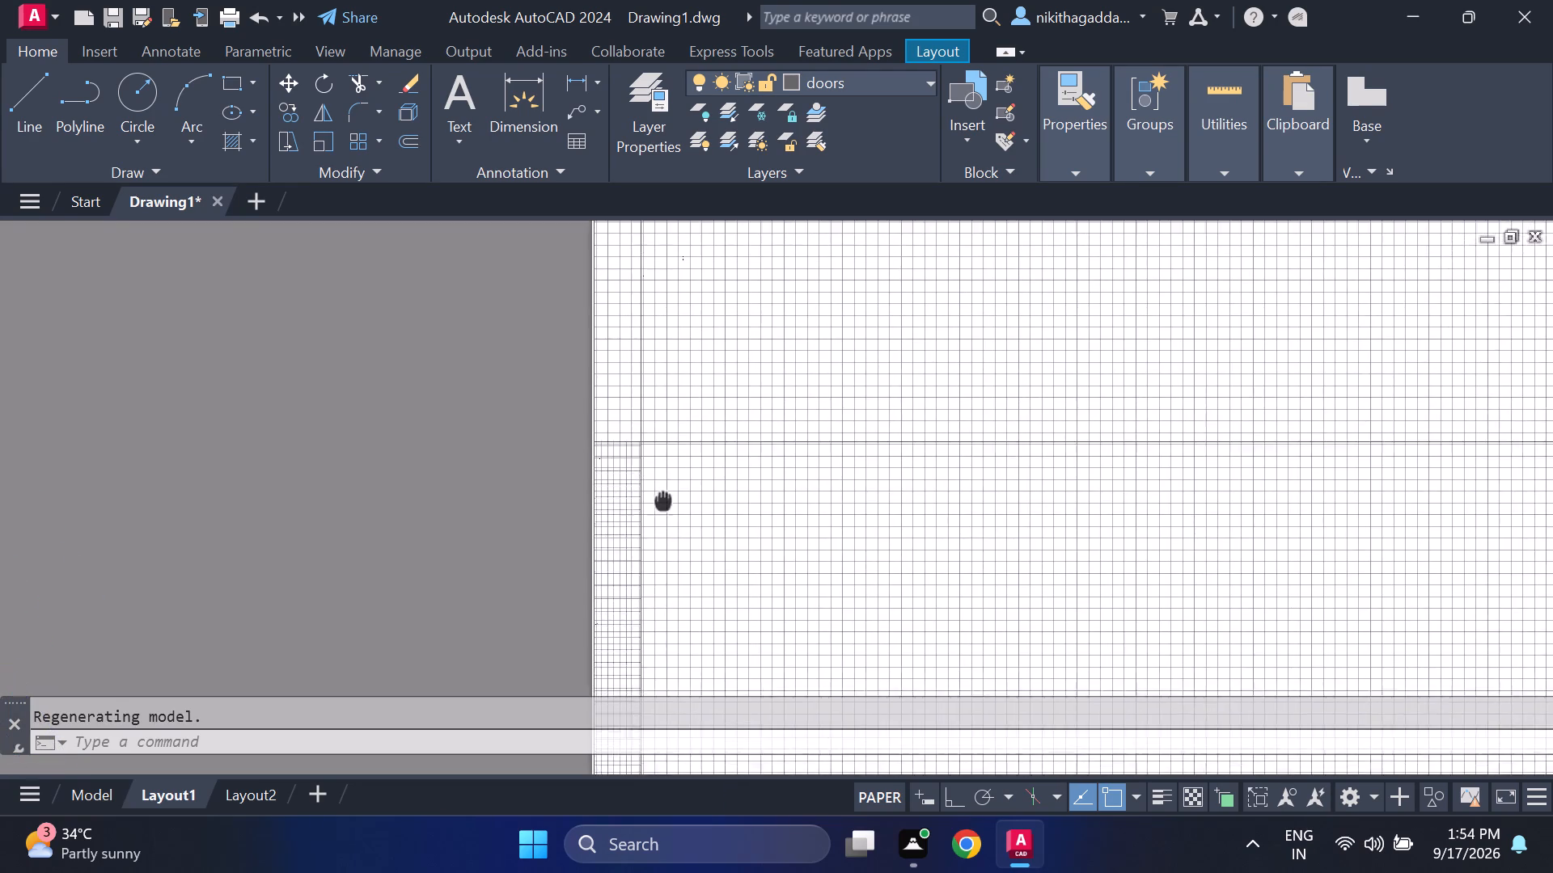
{"action": "middle_click_drag", "start_coordinate": [636, 508], "coordinate": [489, 578]}
{"action": "left_click_drag", "start_coordinate": [815, 467], "coordinate": [806, 473]}
{"action": "left_click", "coordinate": [730, 543]}
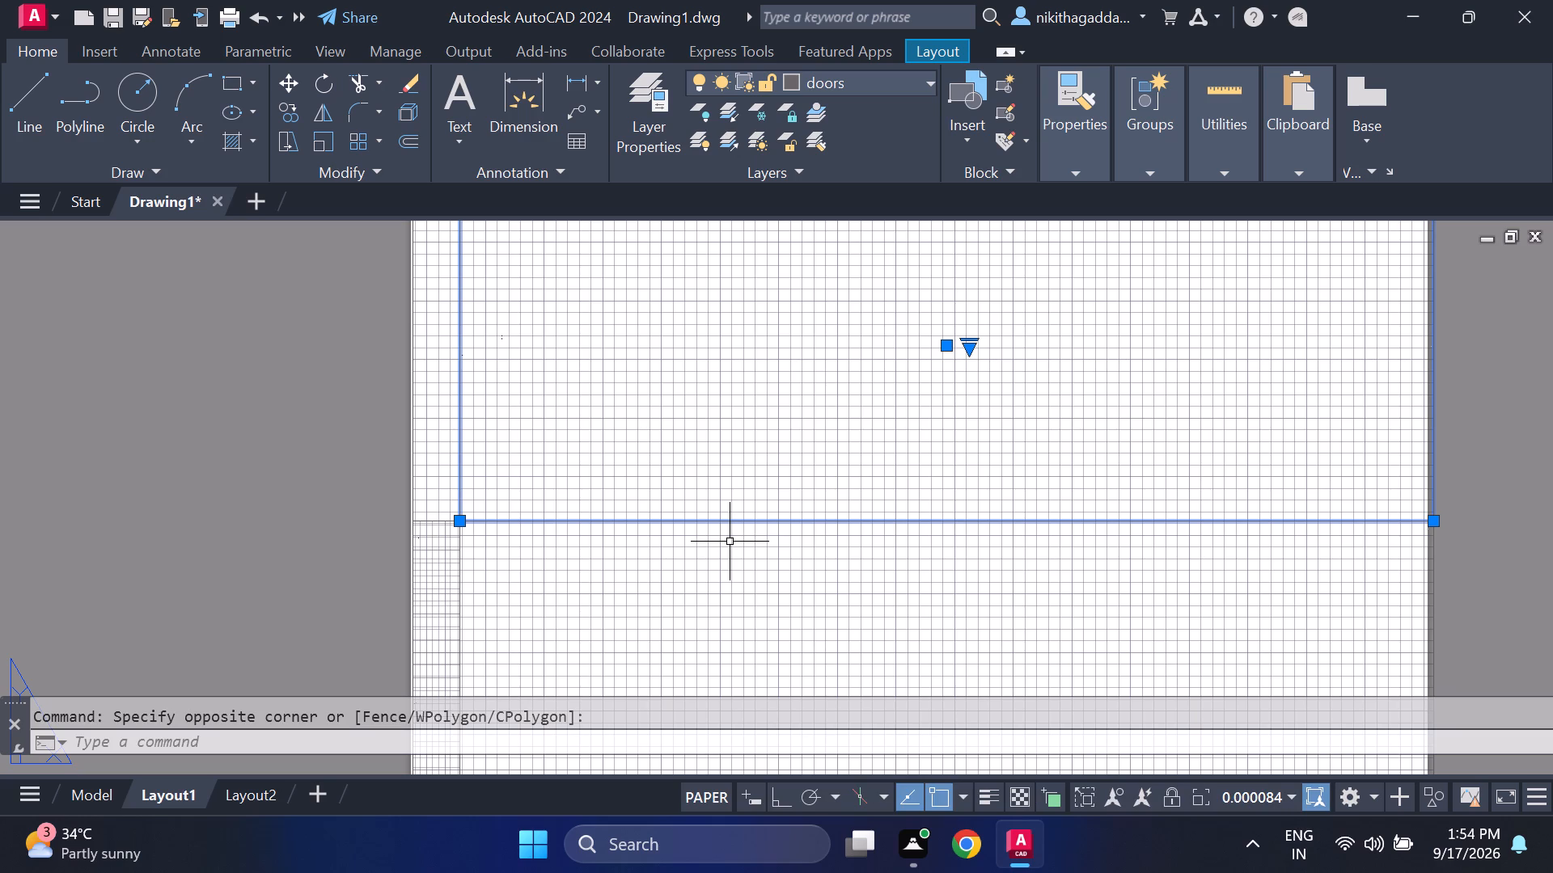
{"action": "key", "text": "Delete"}
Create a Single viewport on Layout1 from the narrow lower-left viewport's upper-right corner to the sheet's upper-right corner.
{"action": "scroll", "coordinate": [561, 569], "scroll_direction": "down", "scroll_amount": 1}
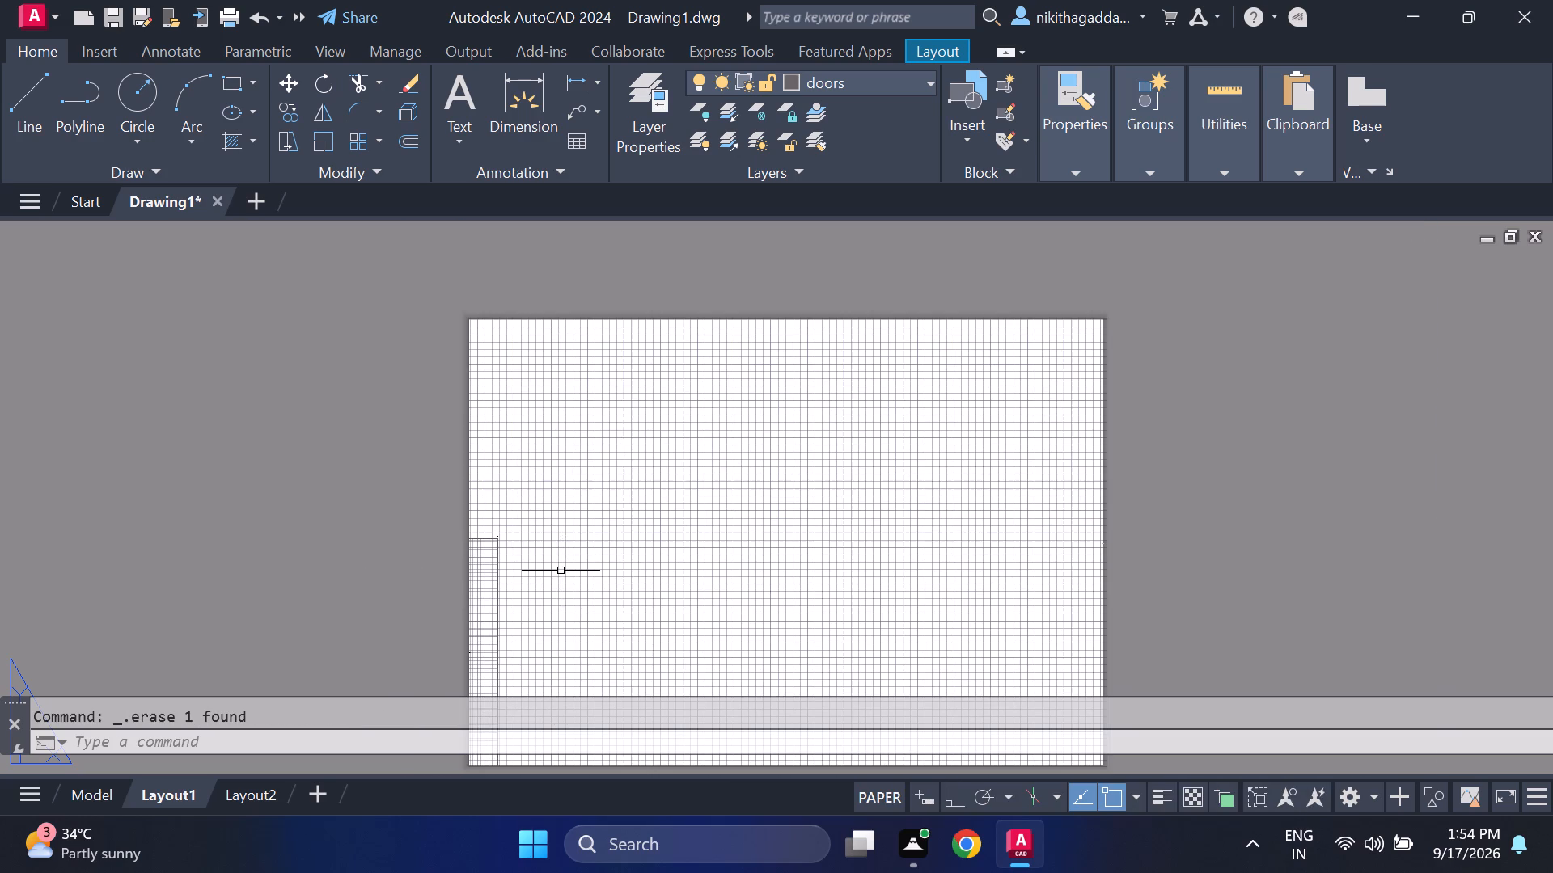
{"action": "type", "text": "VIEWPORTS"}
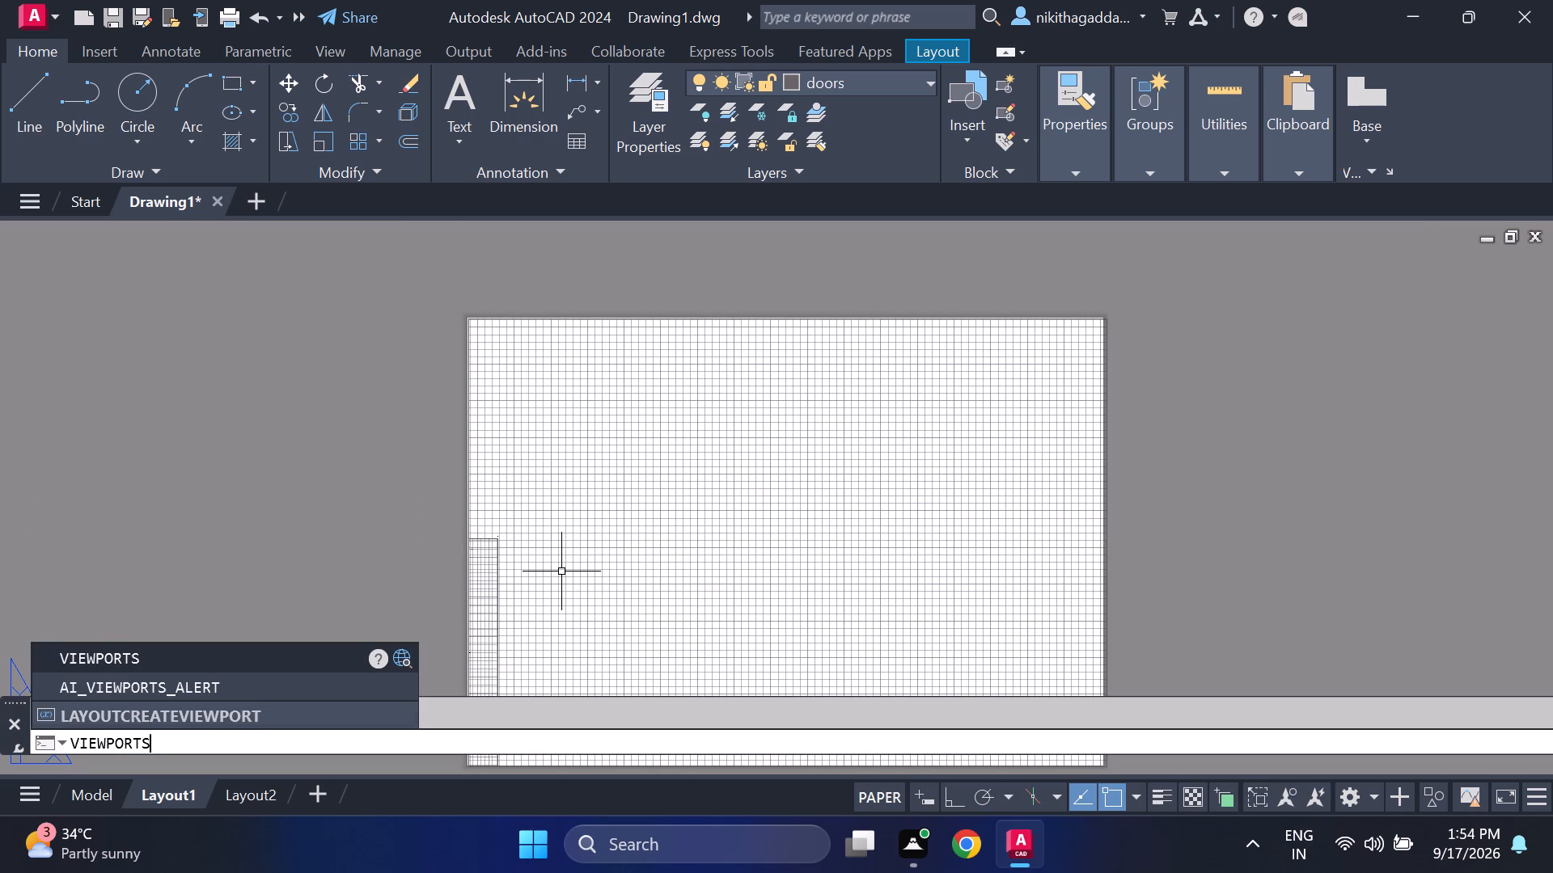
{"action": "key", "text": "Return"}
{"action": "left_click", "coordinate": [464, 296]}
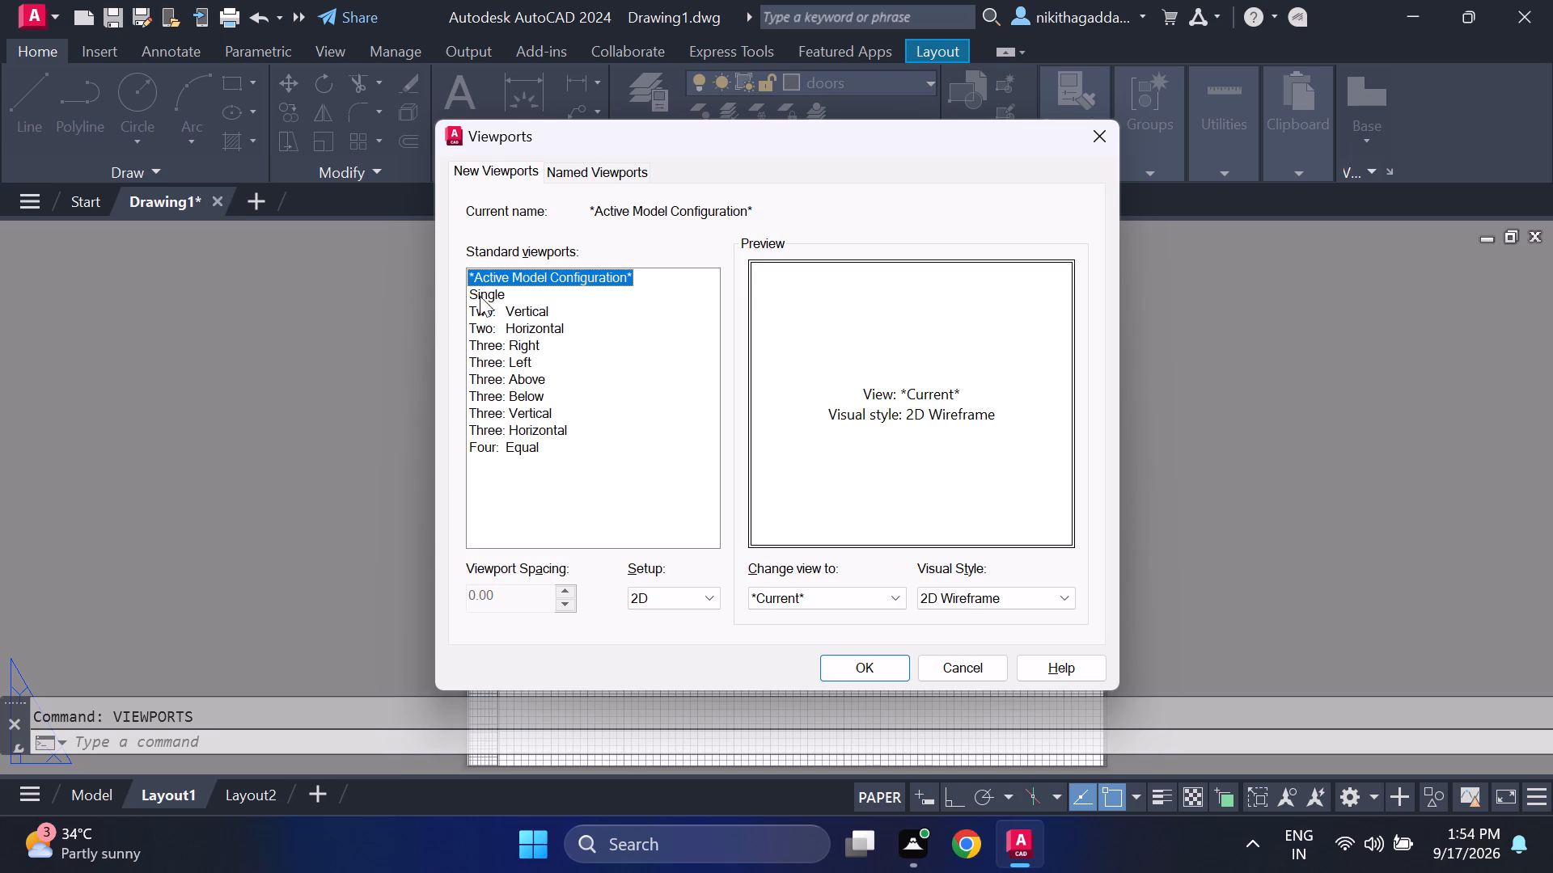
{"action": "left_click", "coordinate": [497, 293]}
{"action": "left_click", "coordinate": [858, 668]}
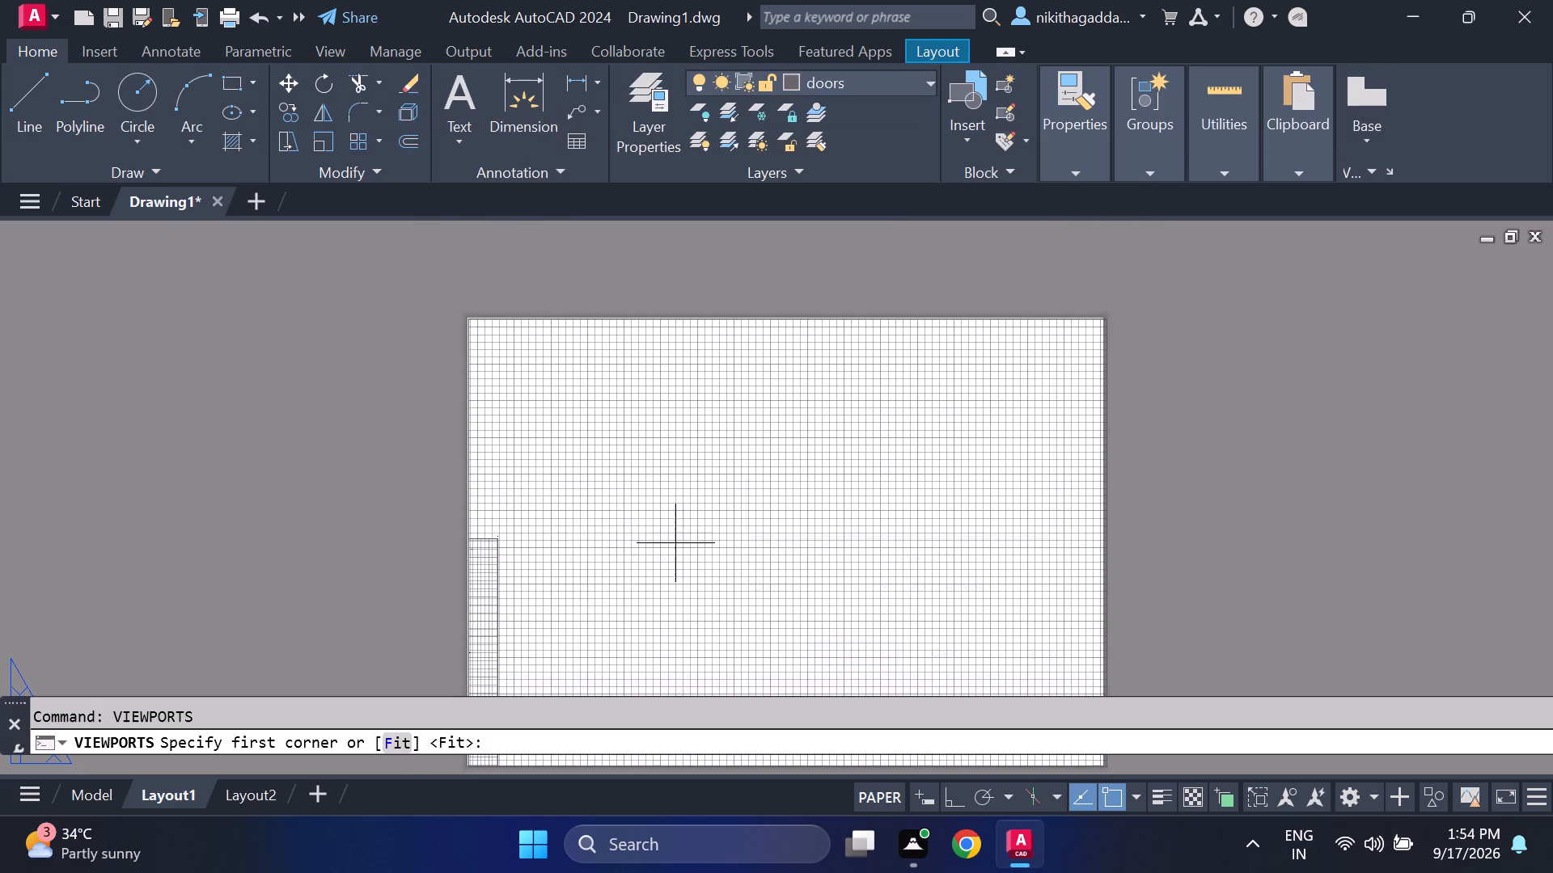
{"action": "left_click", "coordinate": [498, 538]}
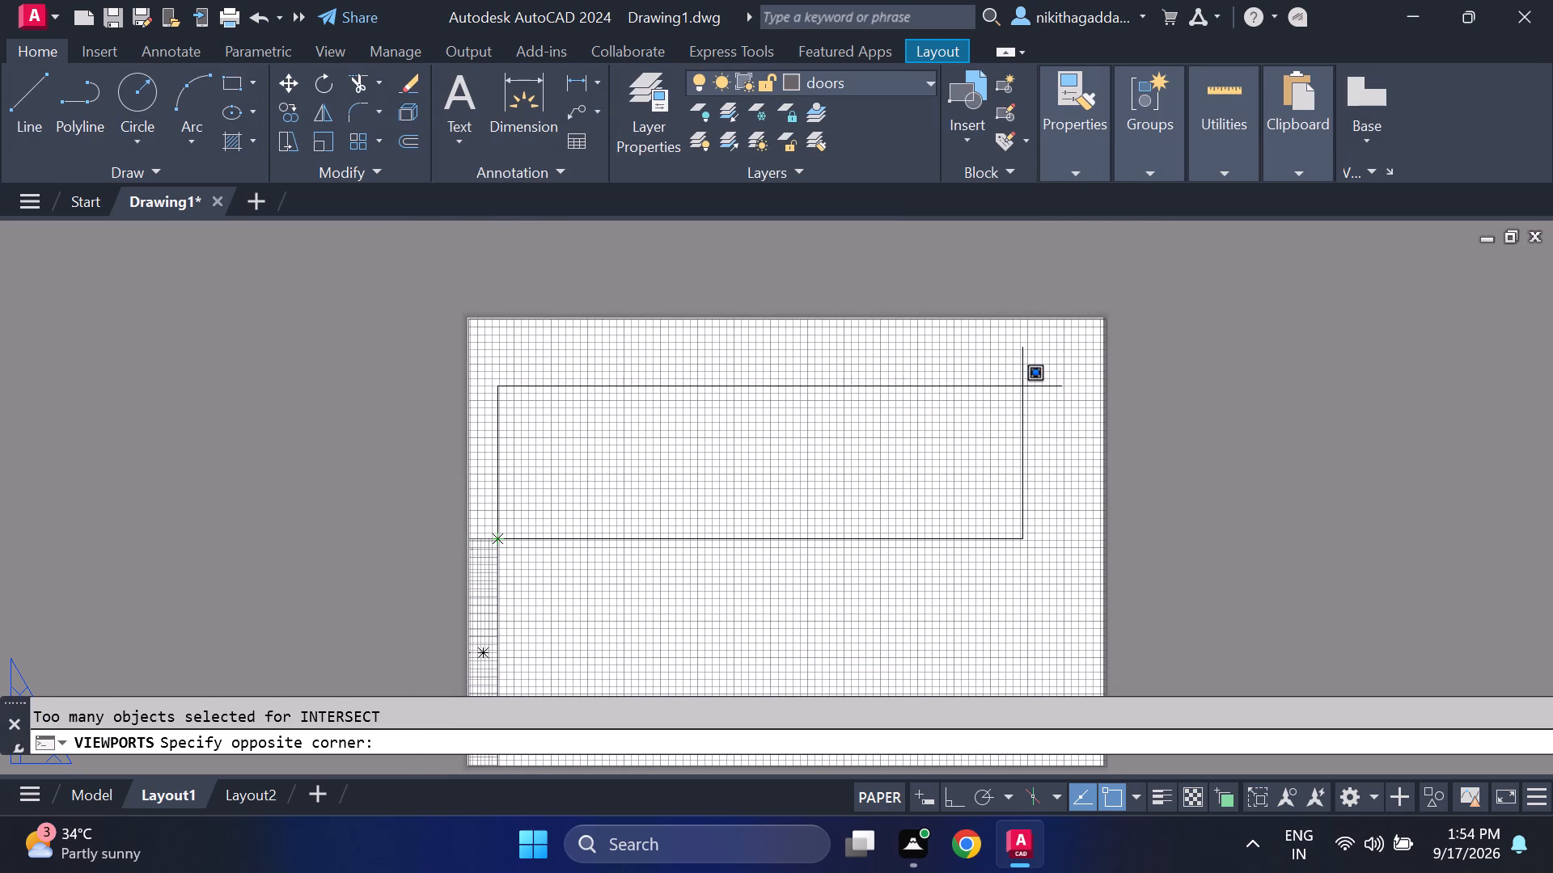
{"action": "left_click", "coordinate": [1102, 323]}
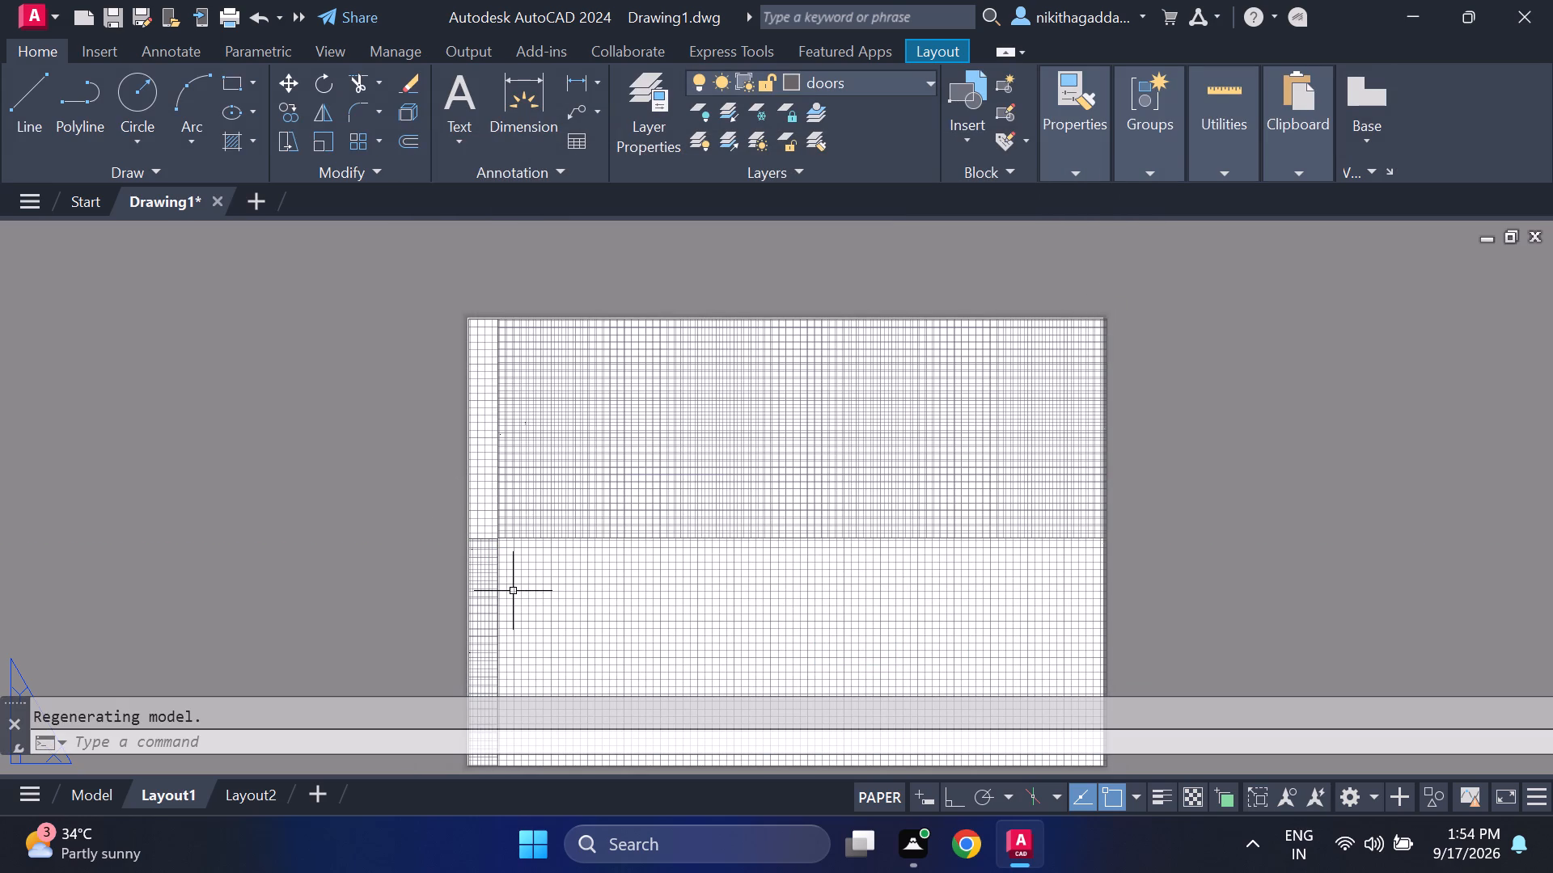
Delete the narrow lower-left viewport together with the large viewport covering the sheet.
{"action": "middle_click_drag", "start_coordinate": [513, 591], "coordinate": [527, 454]}
{"action": "left_click_drag", "start_coordinate": [551, 441], "coordinate": [538, 461]}
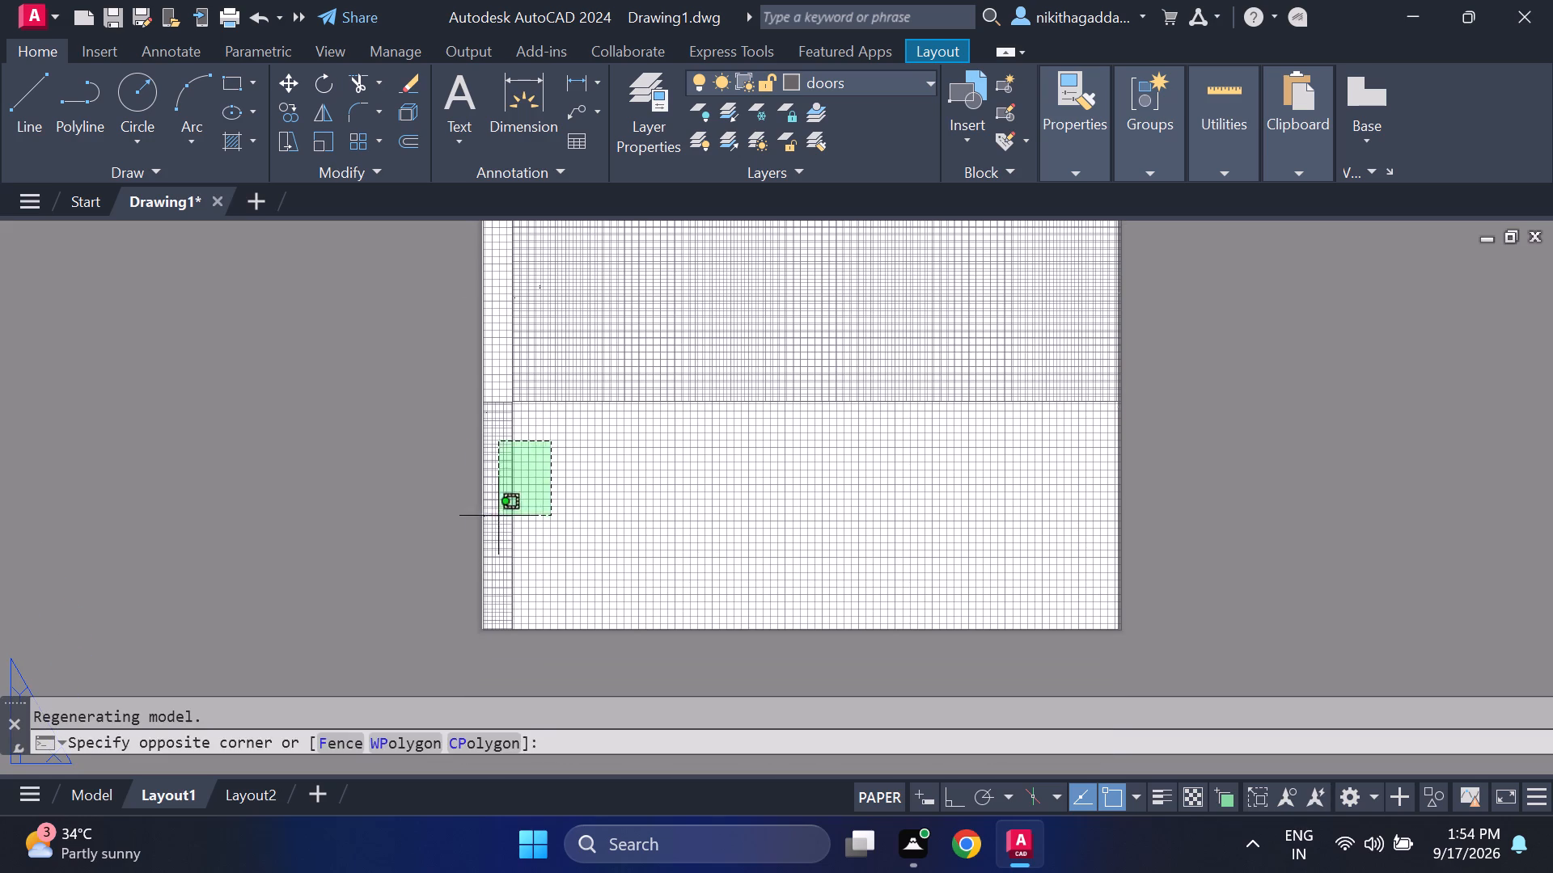
{"action": "left_click", "coordinate": [456, 546]}
{"action": "key", "text": "Delete"}
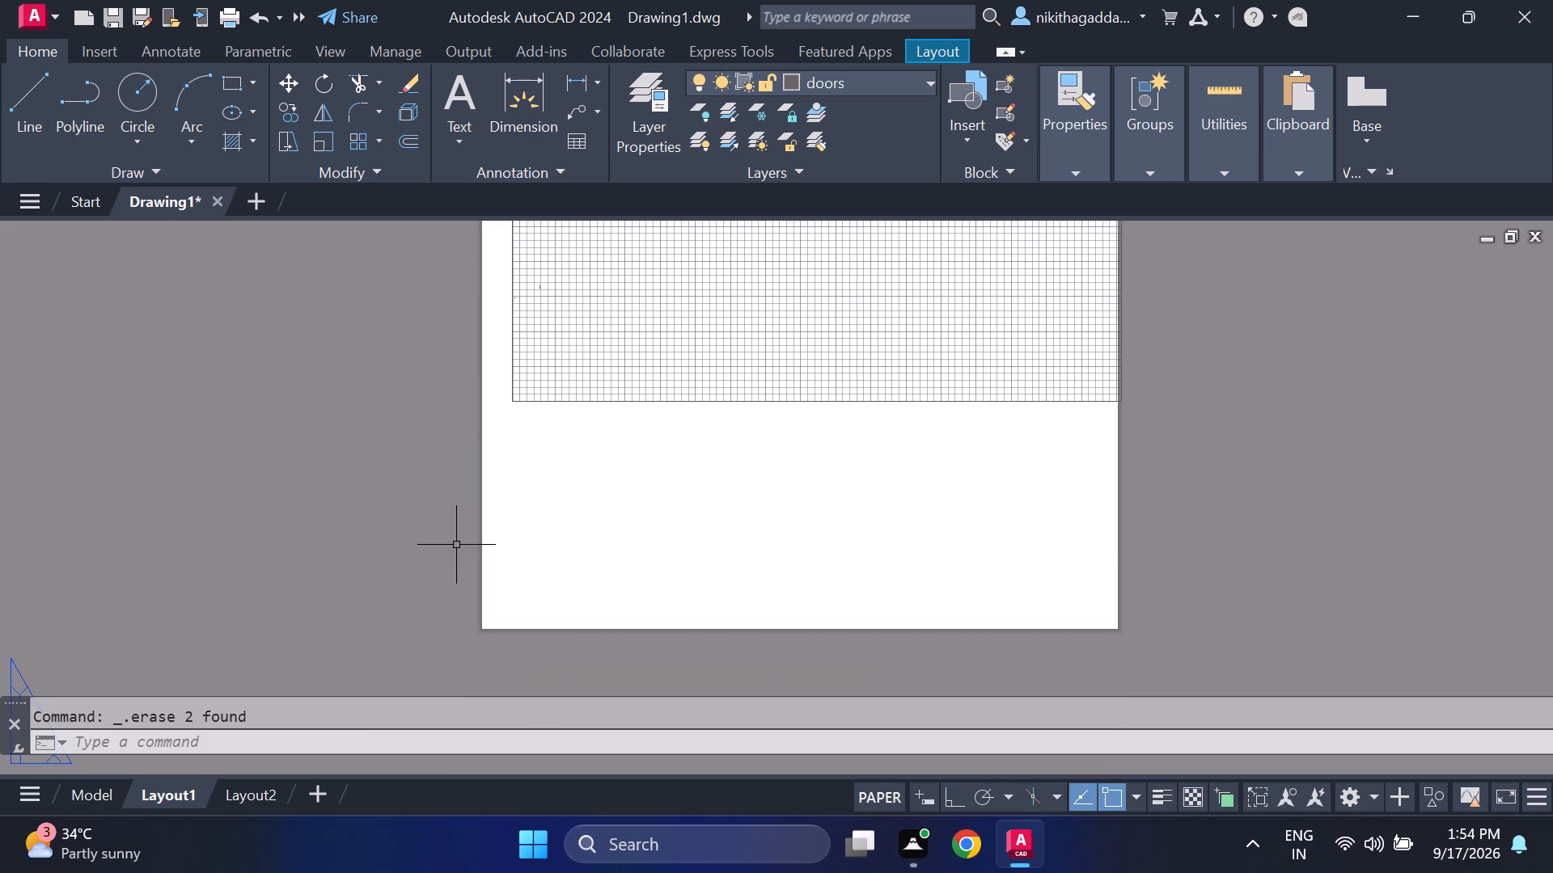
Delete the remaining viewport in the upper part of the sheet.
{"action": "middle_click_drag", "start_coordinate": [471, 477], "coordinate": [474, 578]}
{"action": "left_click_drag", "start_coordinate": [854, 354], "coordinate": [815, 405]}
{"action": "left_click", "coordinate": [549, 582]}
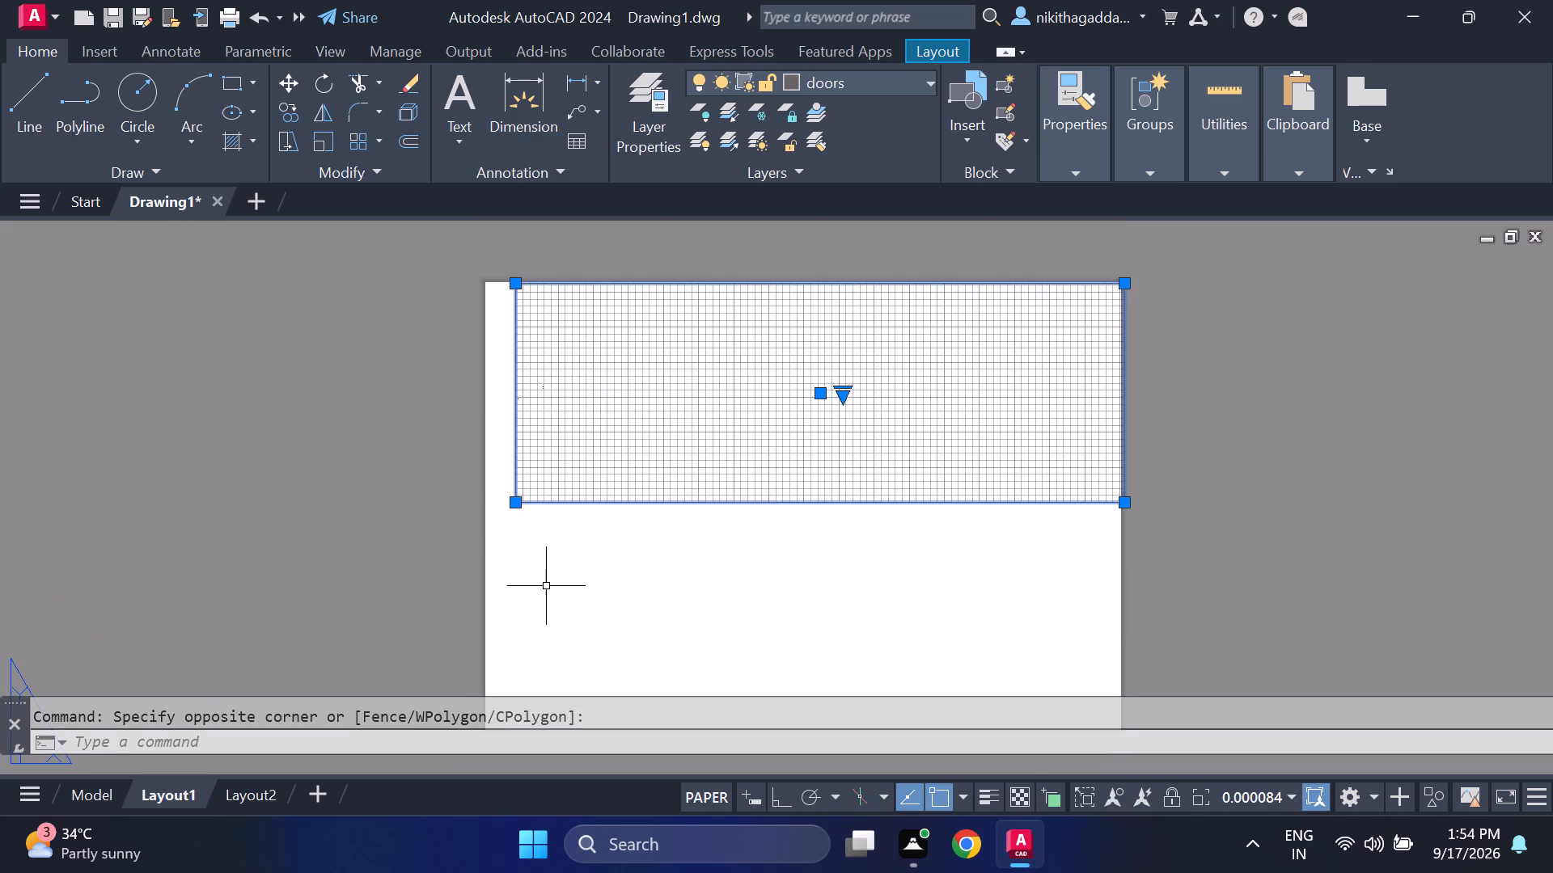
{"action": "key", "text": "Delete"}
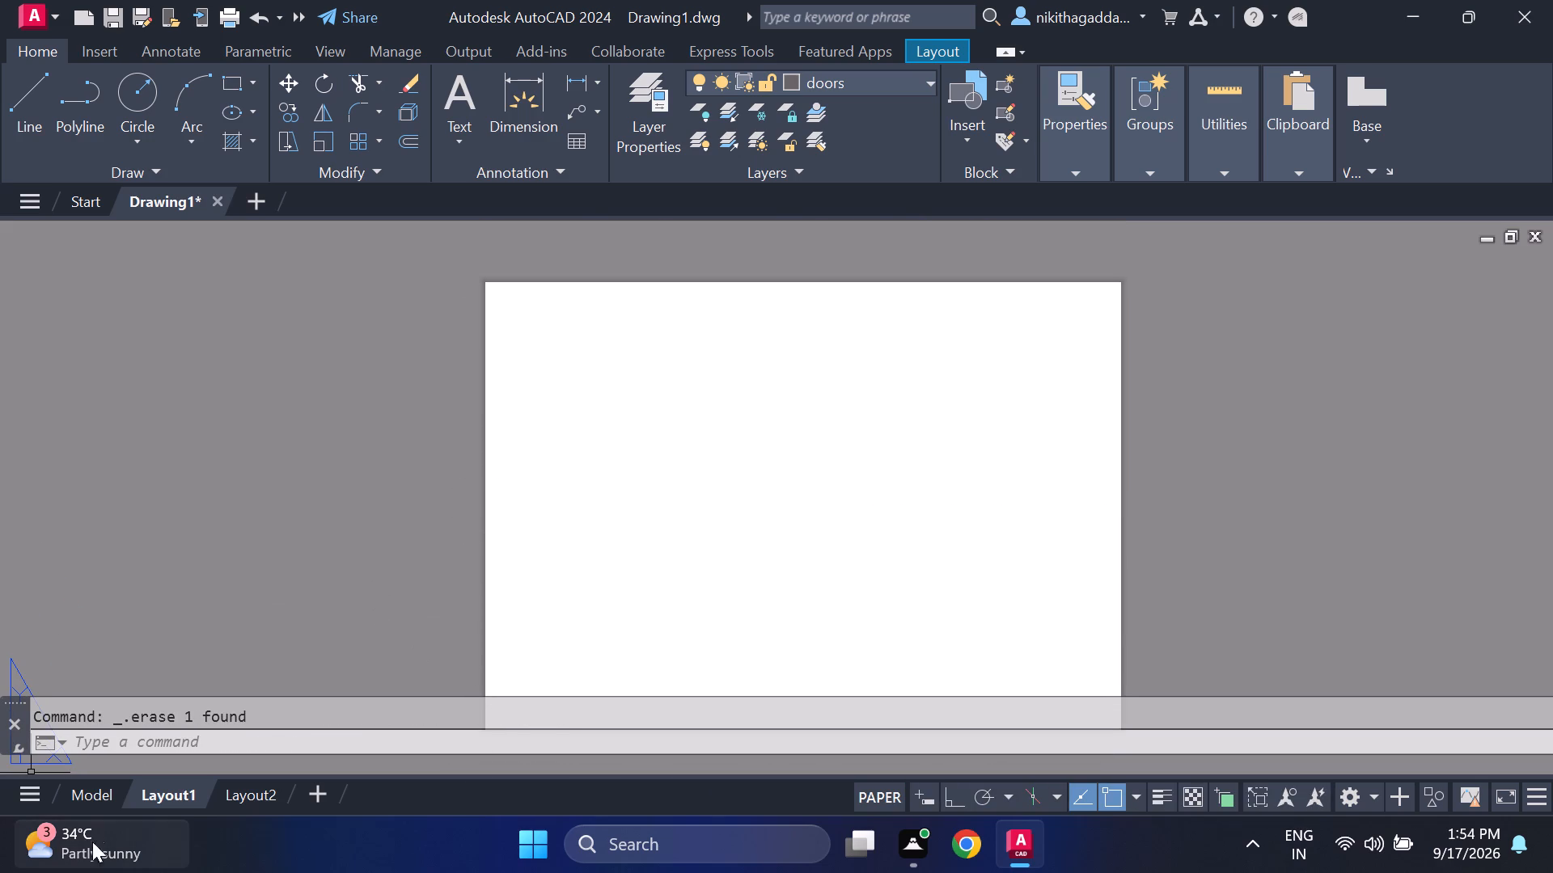
Check the ground floor plan in model space and return to Layout1.
{"action": "left_click", "coordinate": [88, 795]}
{"action": "middle_click_drag", "start_coordinate": [442, 605], "coordinate": [391, 706]}
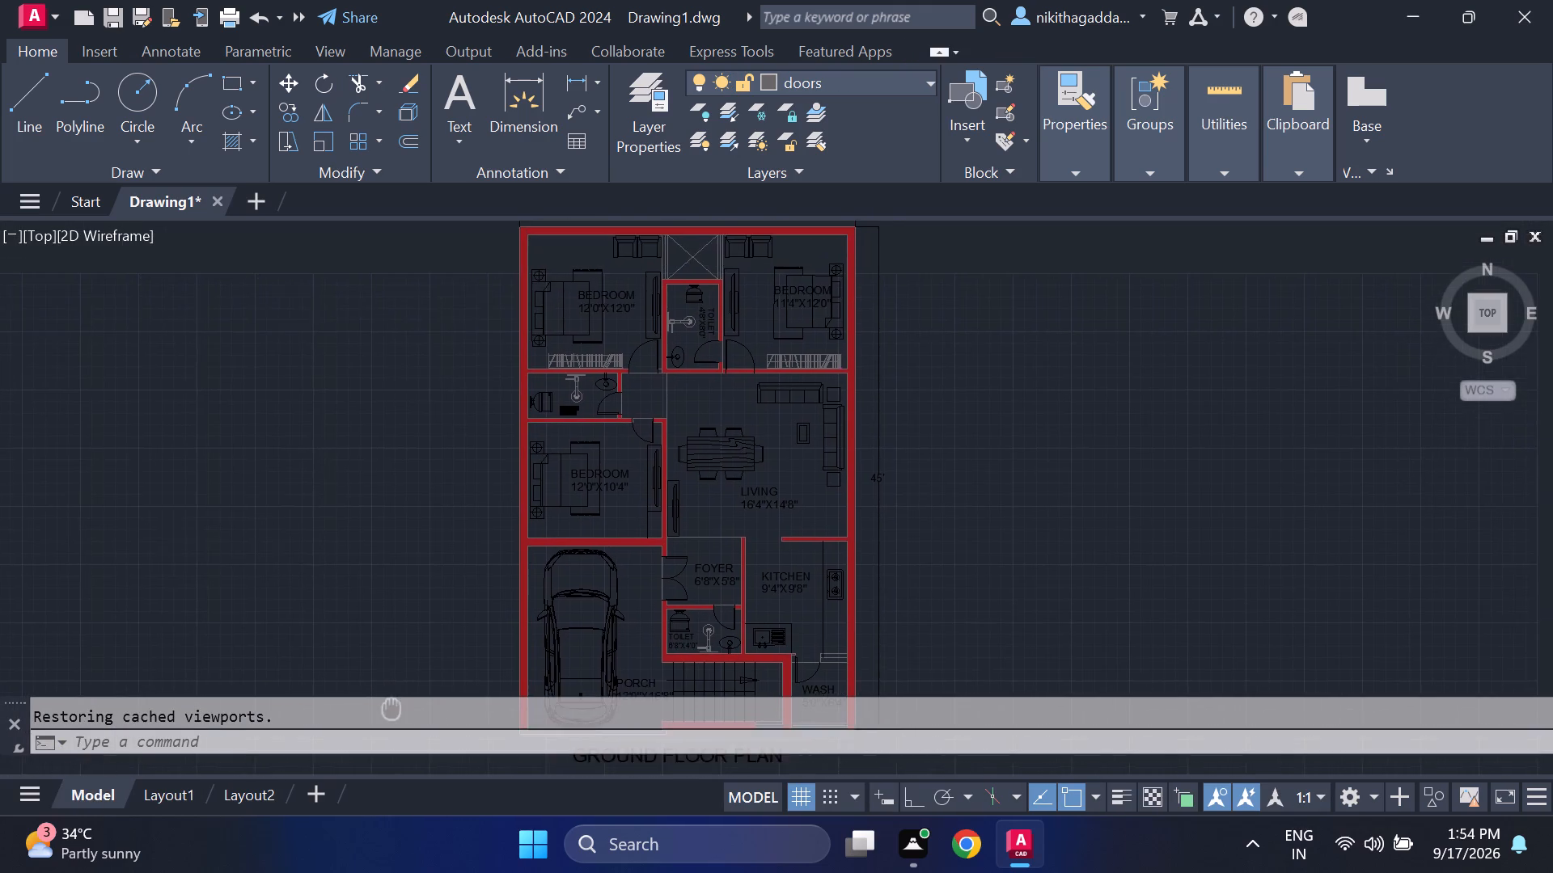
{"action": "middle_click_drag", "start_coordinate": [391, 706], "coordinate": [377, 609]}
{"action": "left_click", "coordinate": [172, 791]}
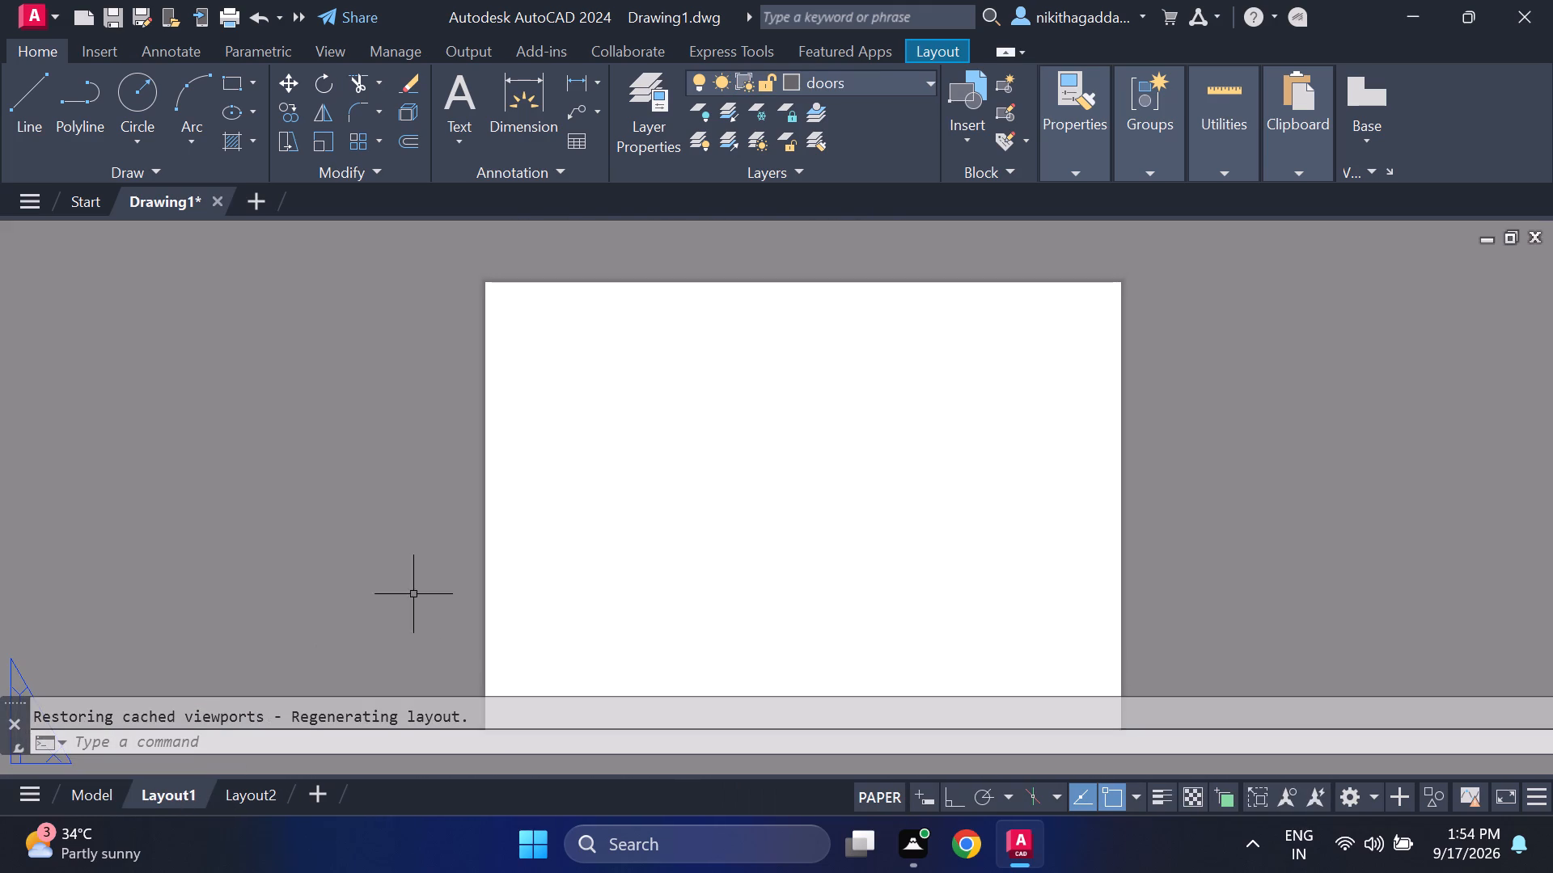
{"action": "middle_click_drag", "start_coordinate": [424, 563], "coordinate": [386, 456]}
{"action": "key", "text": "v"}
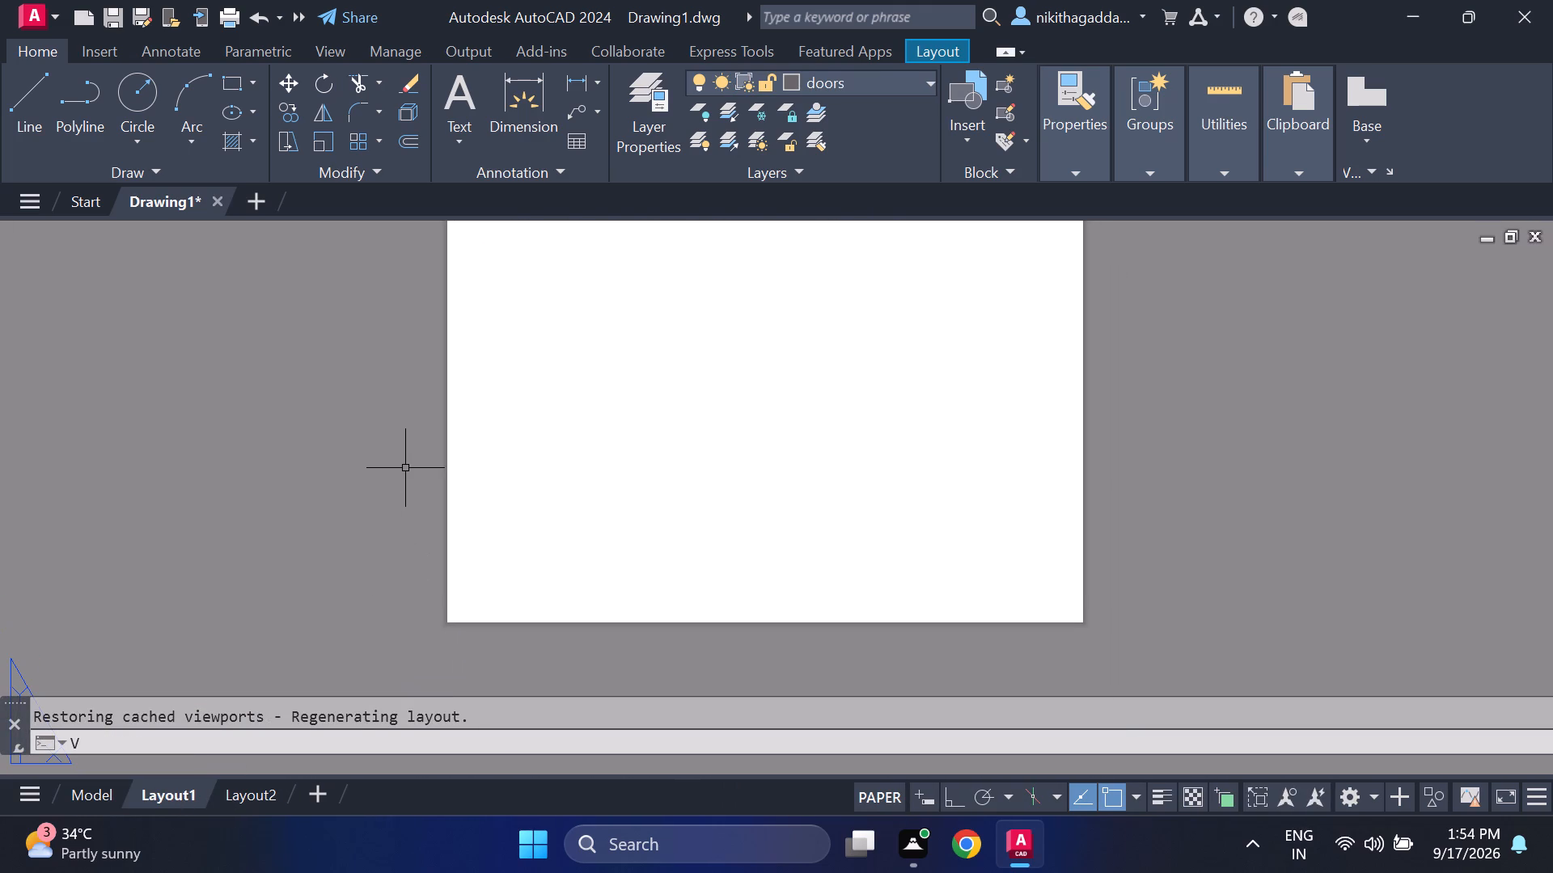
{"action": "key", "text": "Escape"}
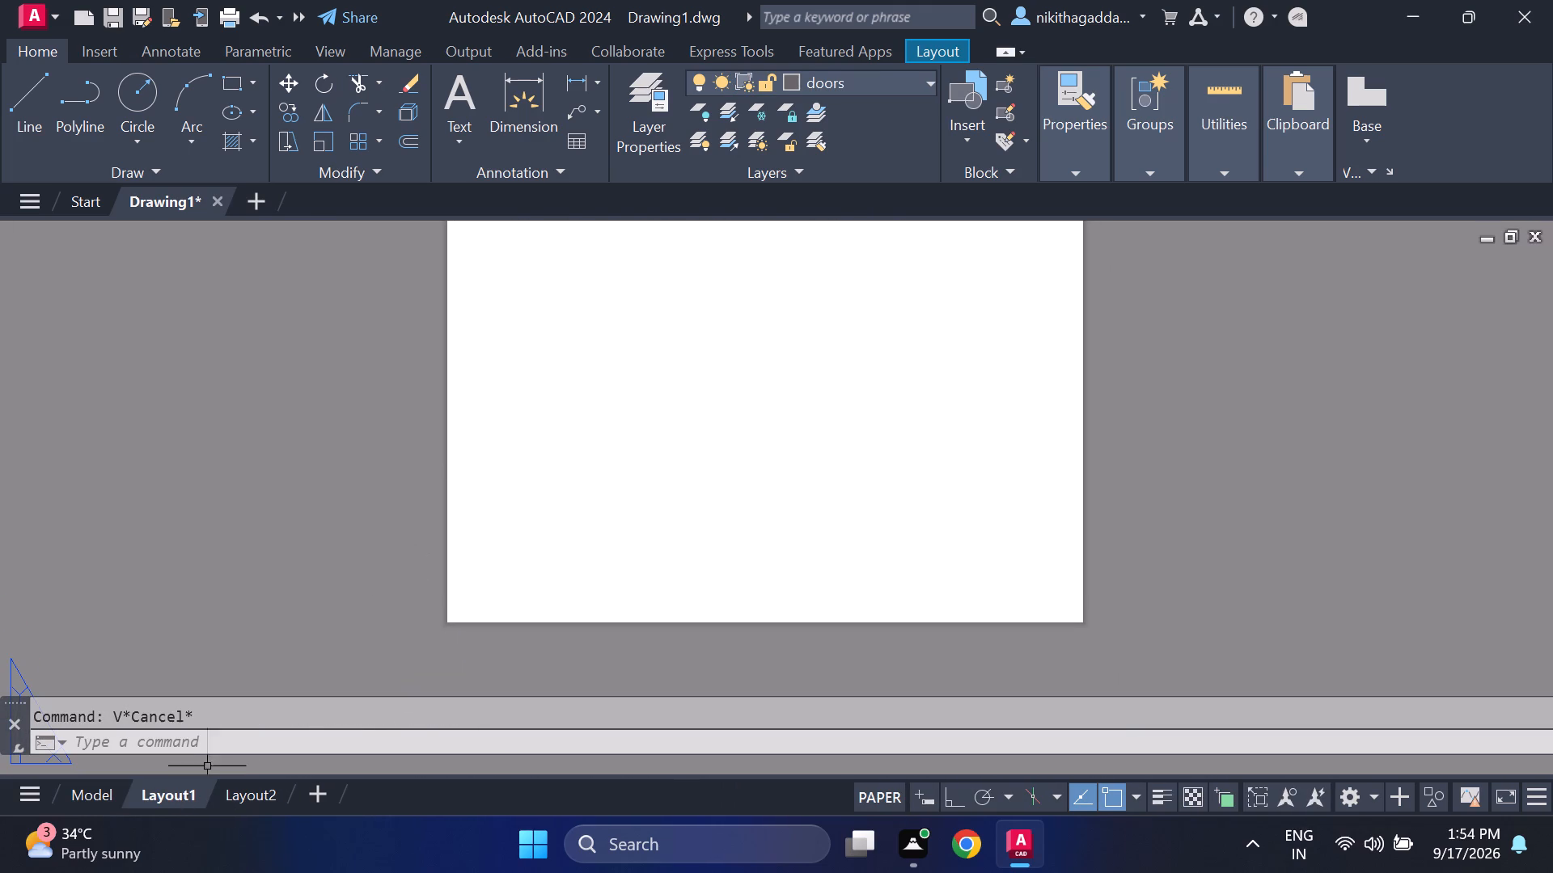
Review Layout1's details in the Page Setup Manager and close it.
{"action": "right_click", "coordinate": [169, 793]}
{"action": "left_click", "coordinate": [383, 449]}
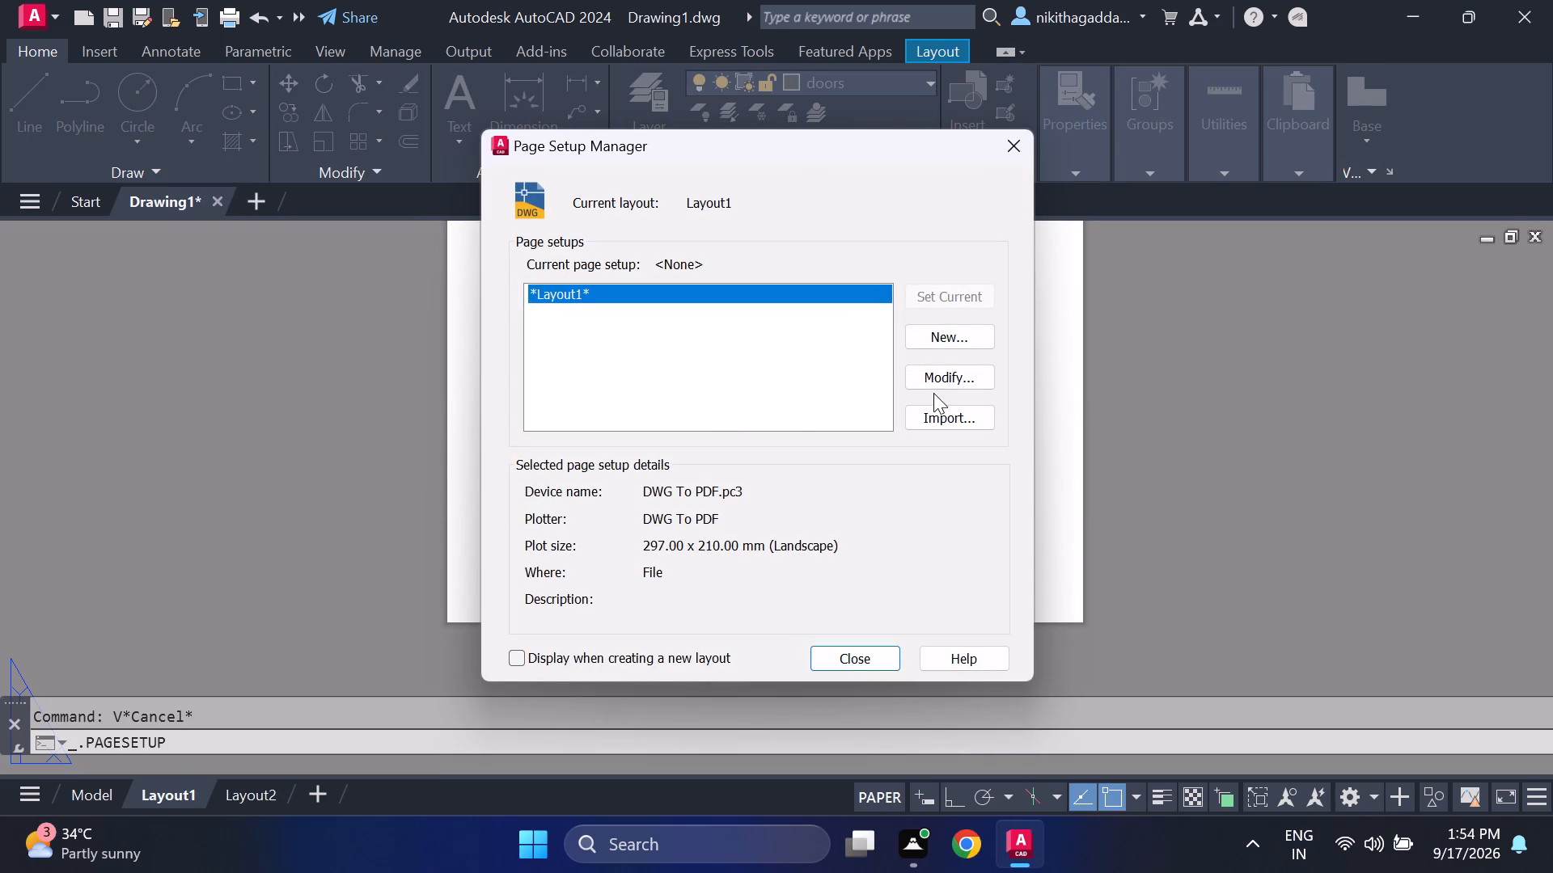
{"action": "left_click_drag", "start_coordinate": [1016, 139], "coordinate": [989, 177]}
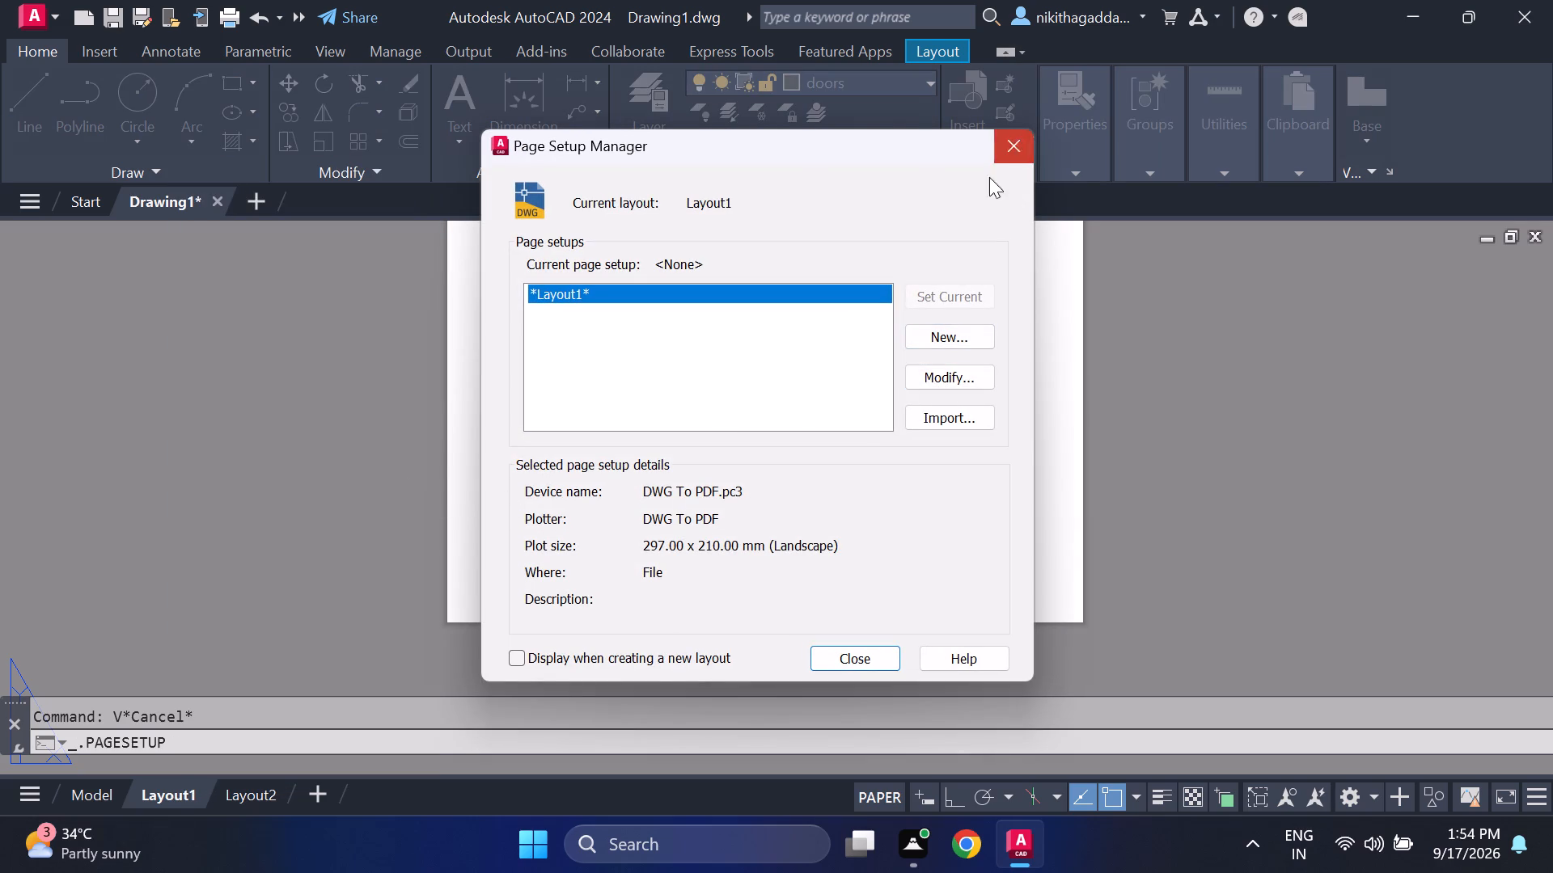
{"action": "left_click_drag", "start_coordinate": [989, 177], "coordinate": [1017, 147]}
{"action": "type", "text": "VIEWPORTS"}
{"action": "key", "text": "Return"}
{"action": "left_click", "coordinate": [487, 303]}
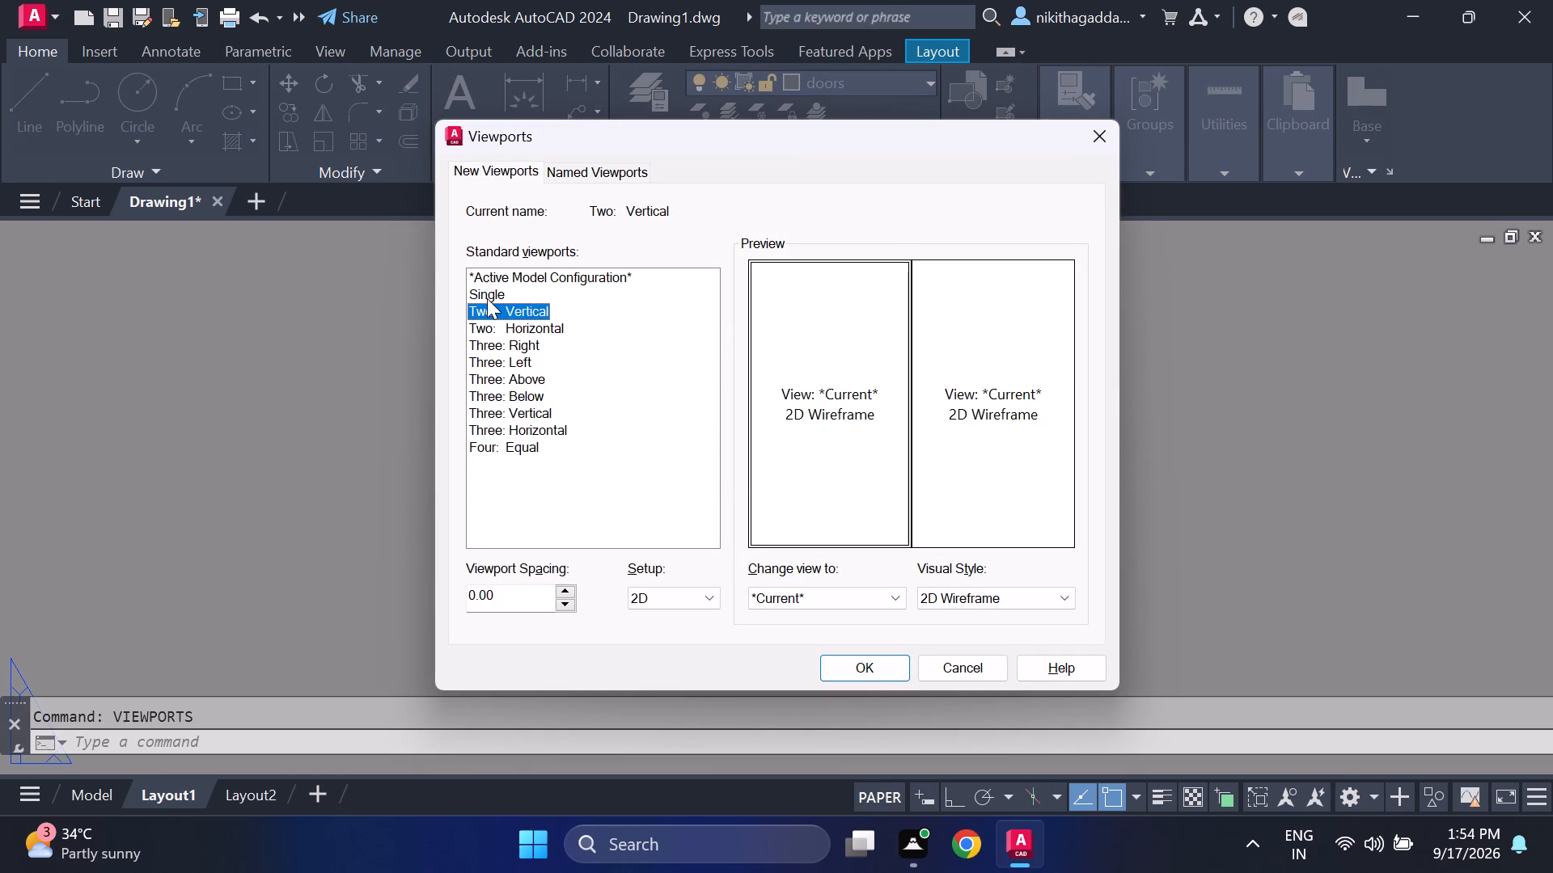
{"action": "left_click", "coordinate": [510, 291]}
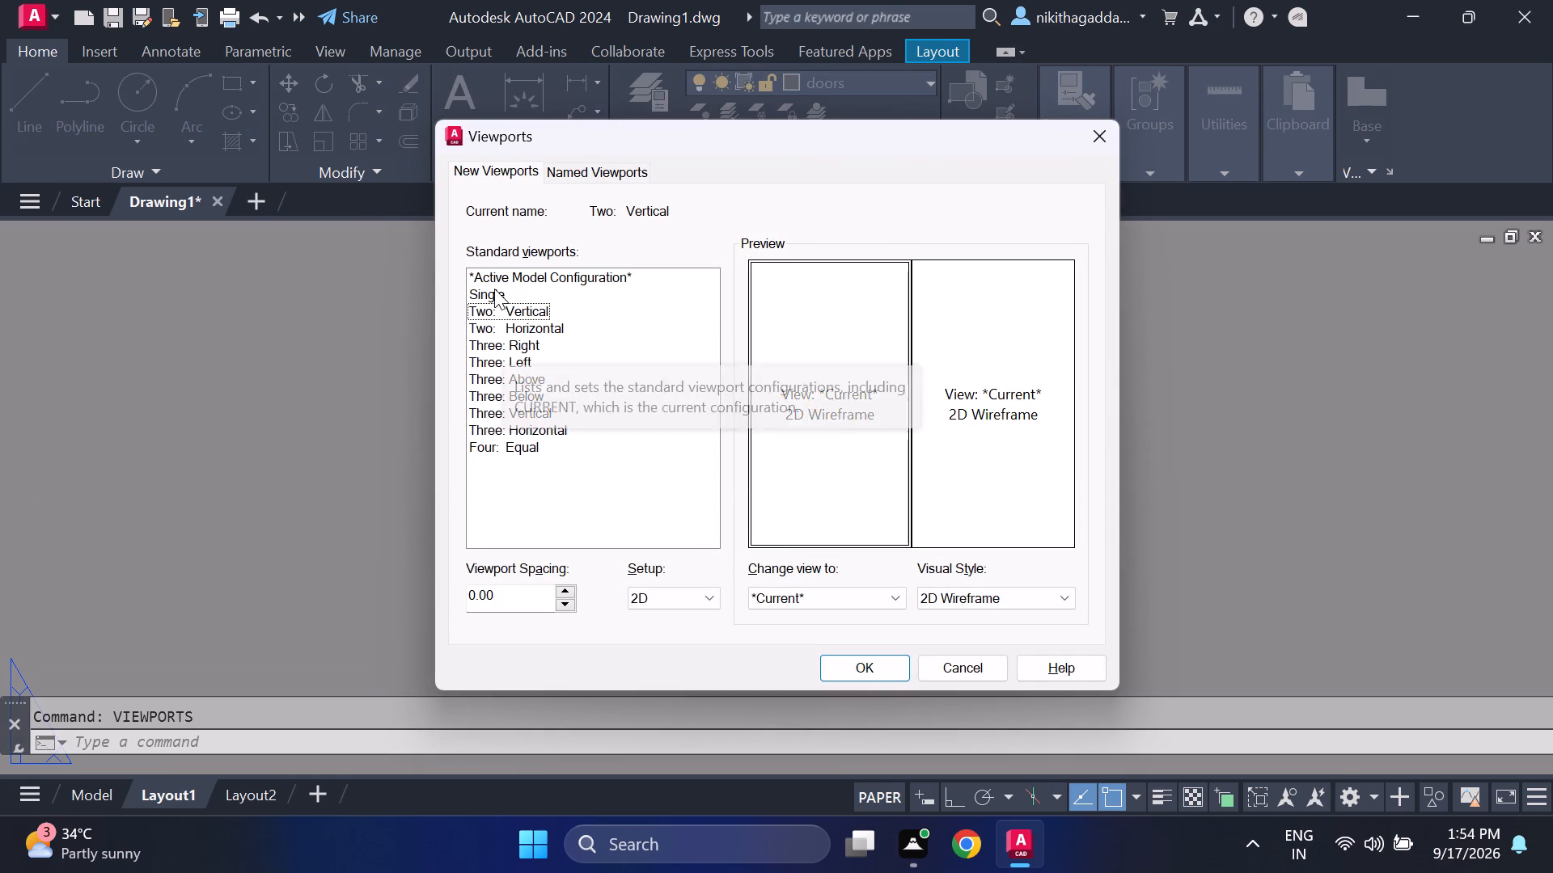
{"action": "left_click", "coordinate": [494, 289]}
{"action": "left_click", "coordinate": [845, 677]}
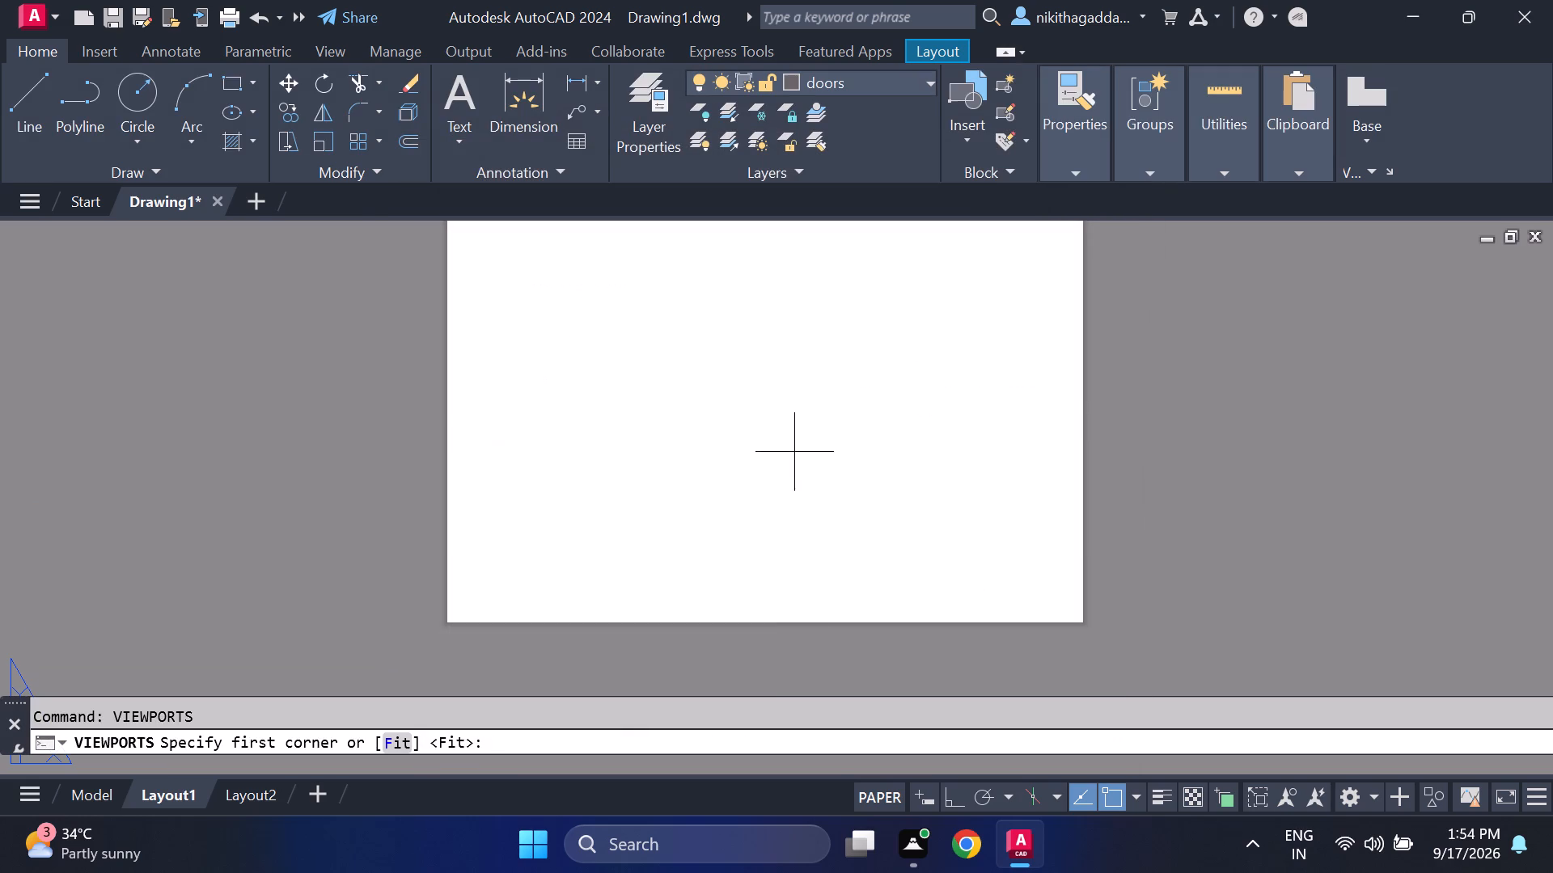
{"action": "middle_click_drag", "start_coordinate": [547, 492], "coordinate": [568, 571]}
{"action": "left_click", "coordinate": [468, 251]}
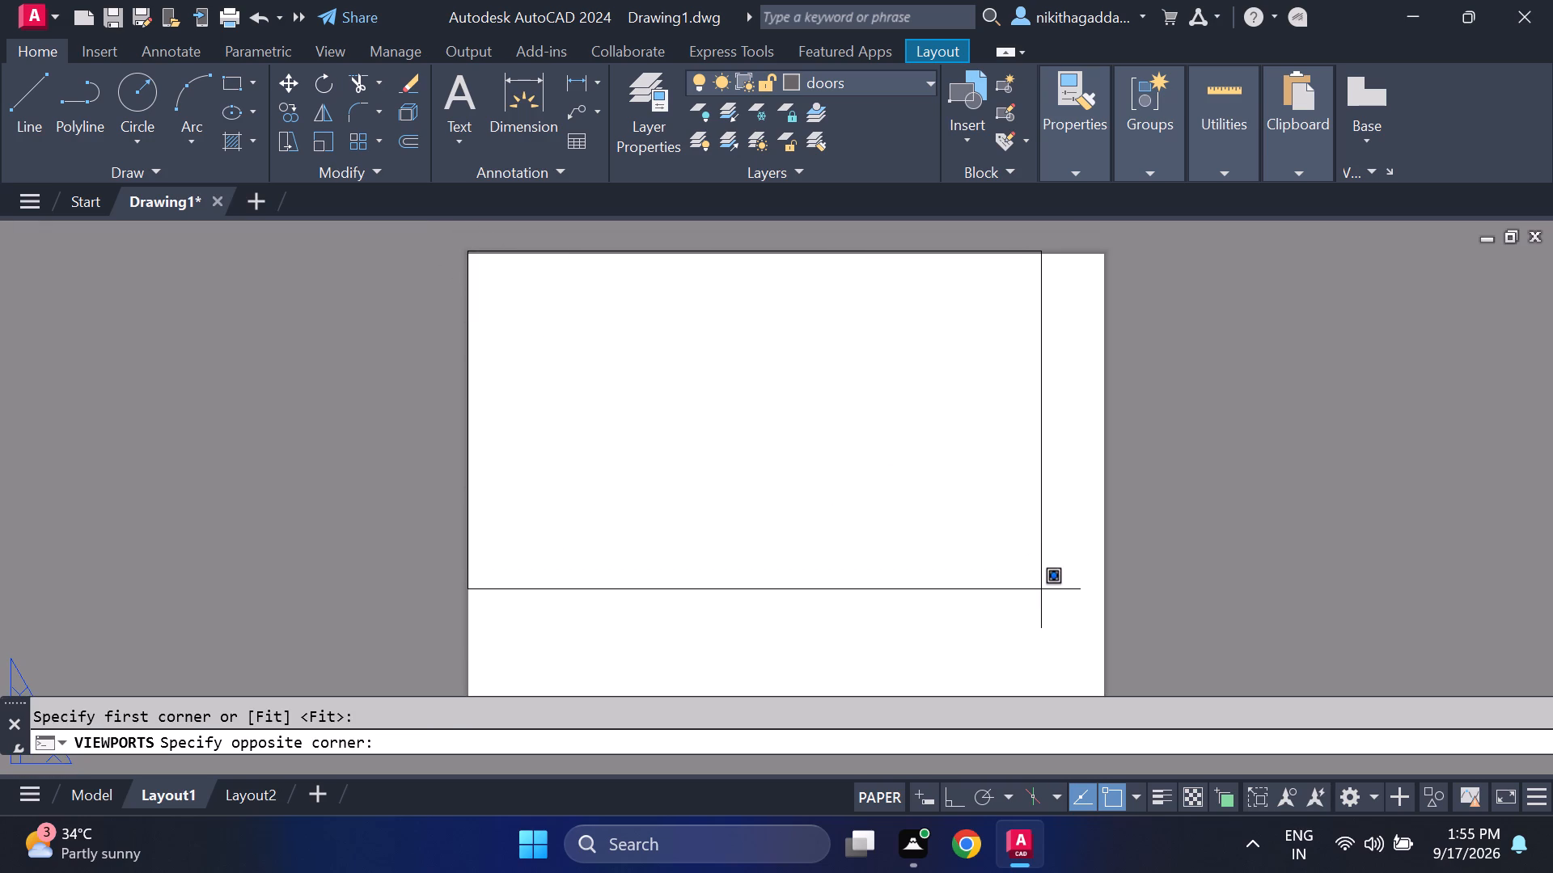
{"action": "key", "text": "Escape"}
Create a Single viewport covering the whole Layout1 sheet, from its upper-left corner to its lower-right corner.
{"action": "type", "text": "VIEWPORTS"}
{"action": "key", "text": "Return"}
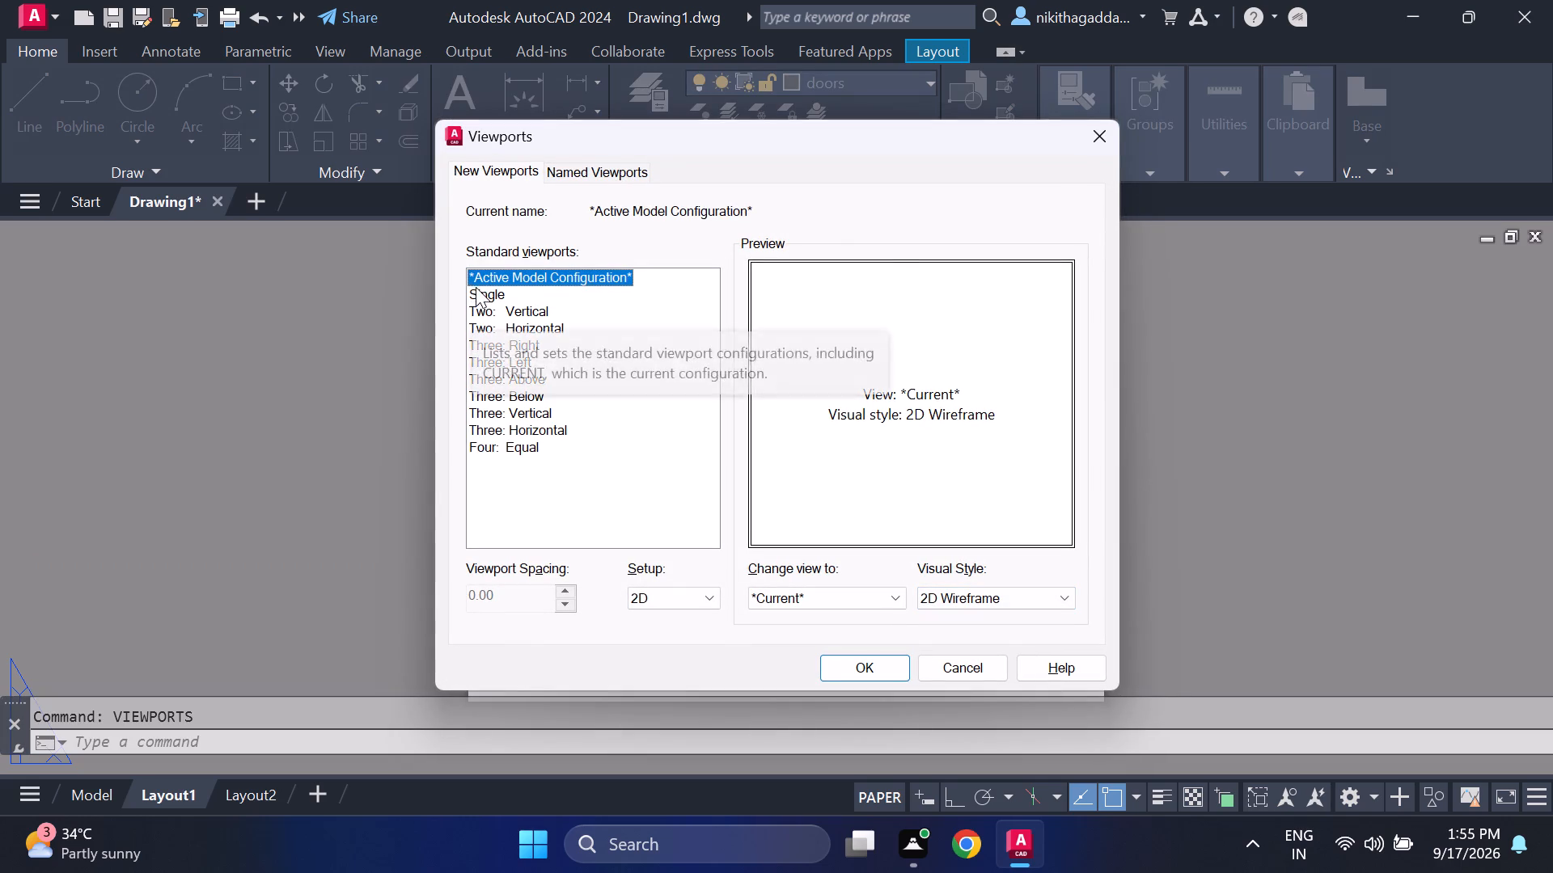
{"action": "left_click", "coordinate": [476, 287]}
{"action": "left_click", "coordinate": [856, 671]}
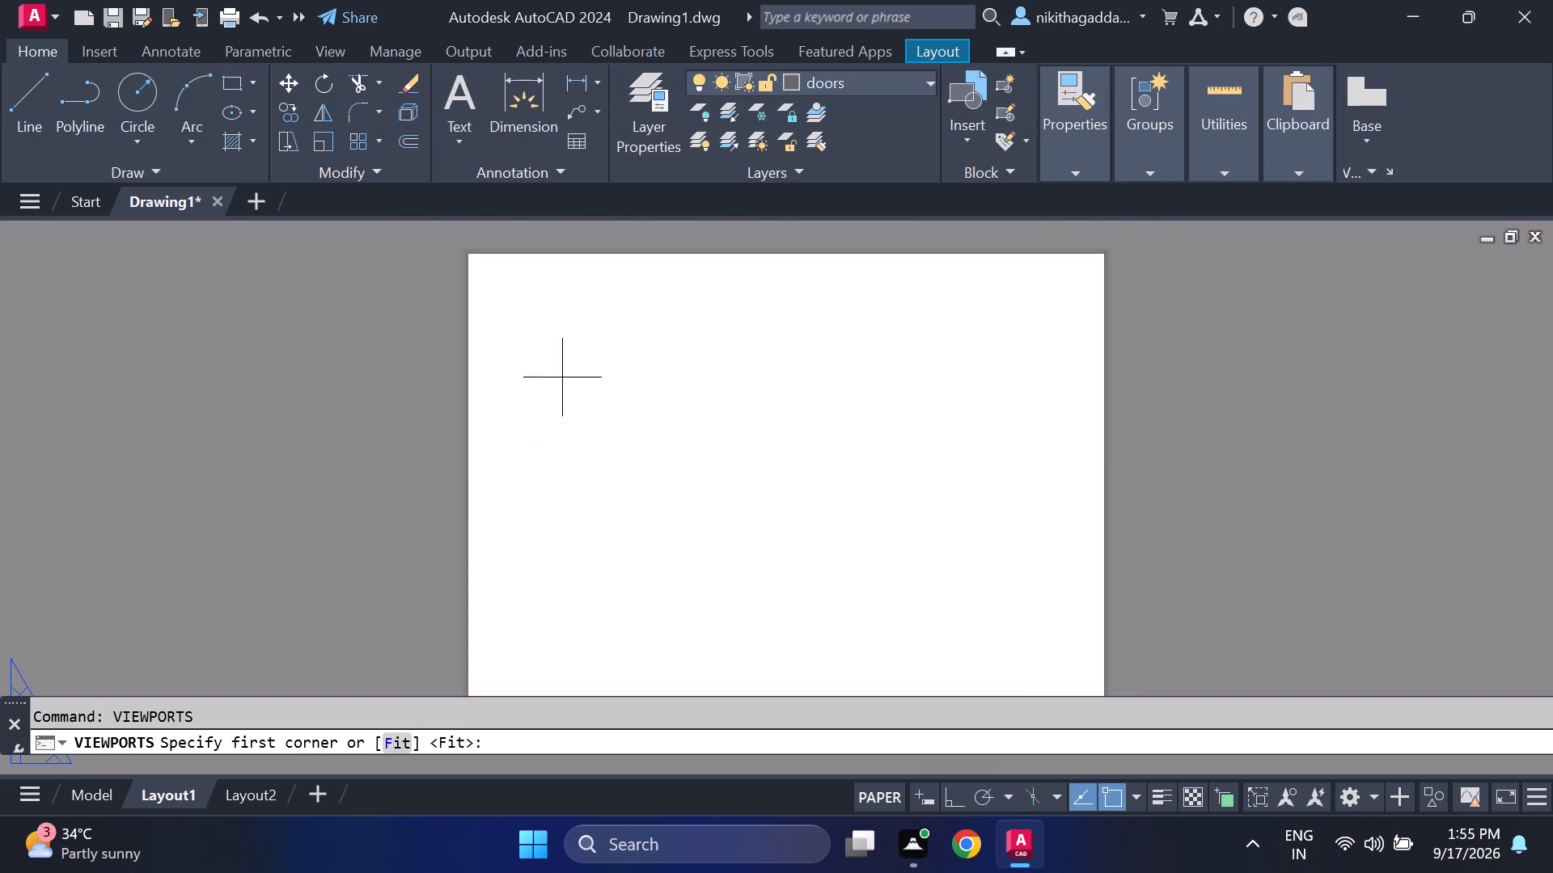
{"action": "left_click", "coordinate": [468, 254]}
{"action": "middle_click_drag", "start_coordinate": [957, 599], "coordinate": [893, 517]}
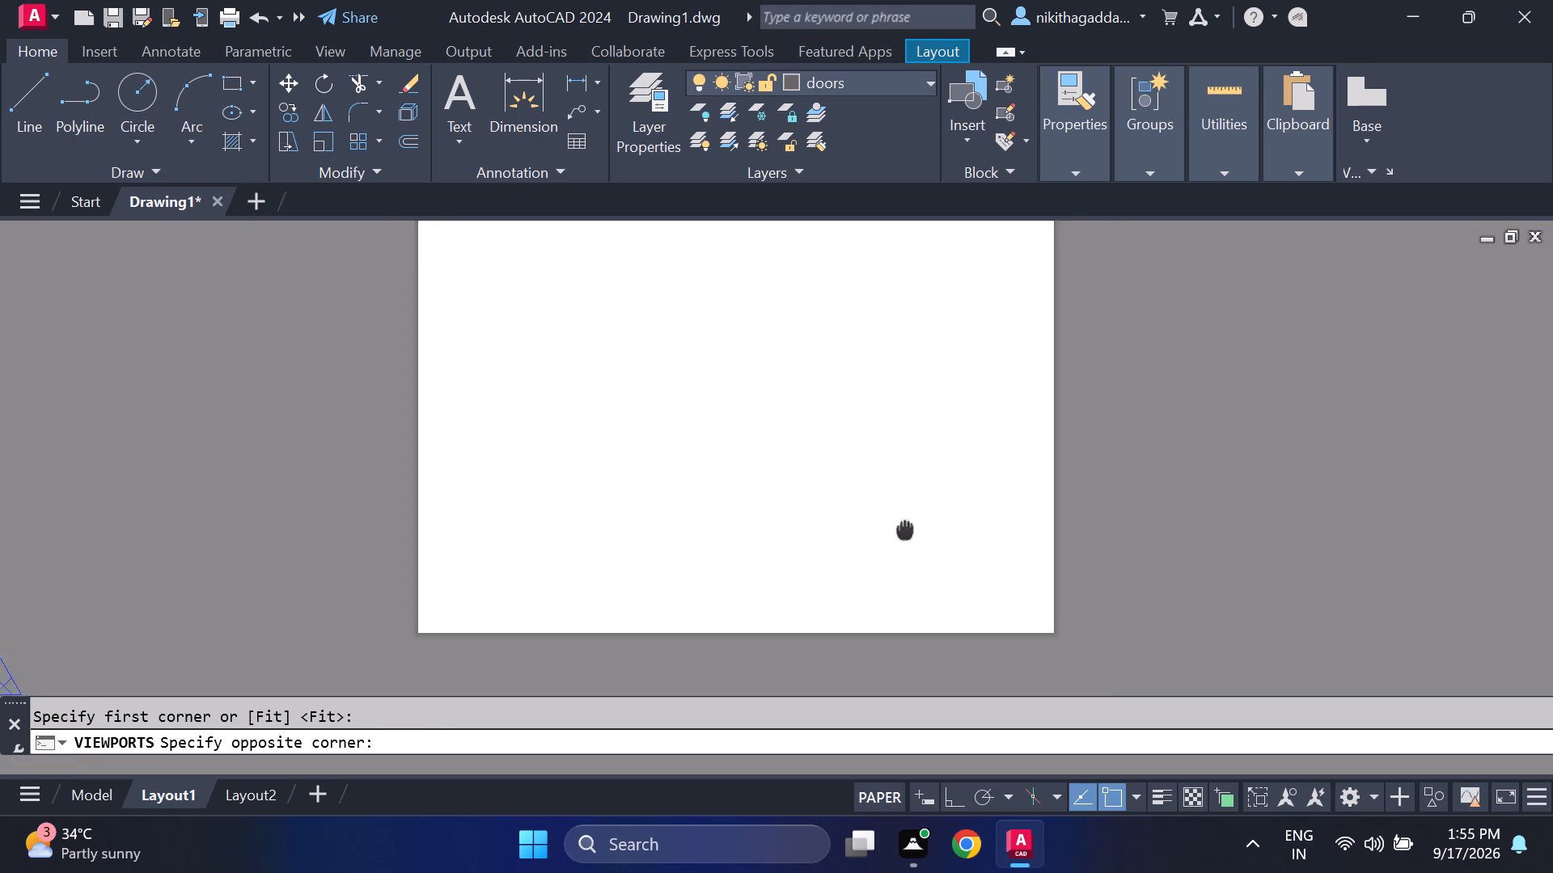
{"action": "middle_click_drag", "start_coordinate": [893, 517], "coordinate": [823, 475]}
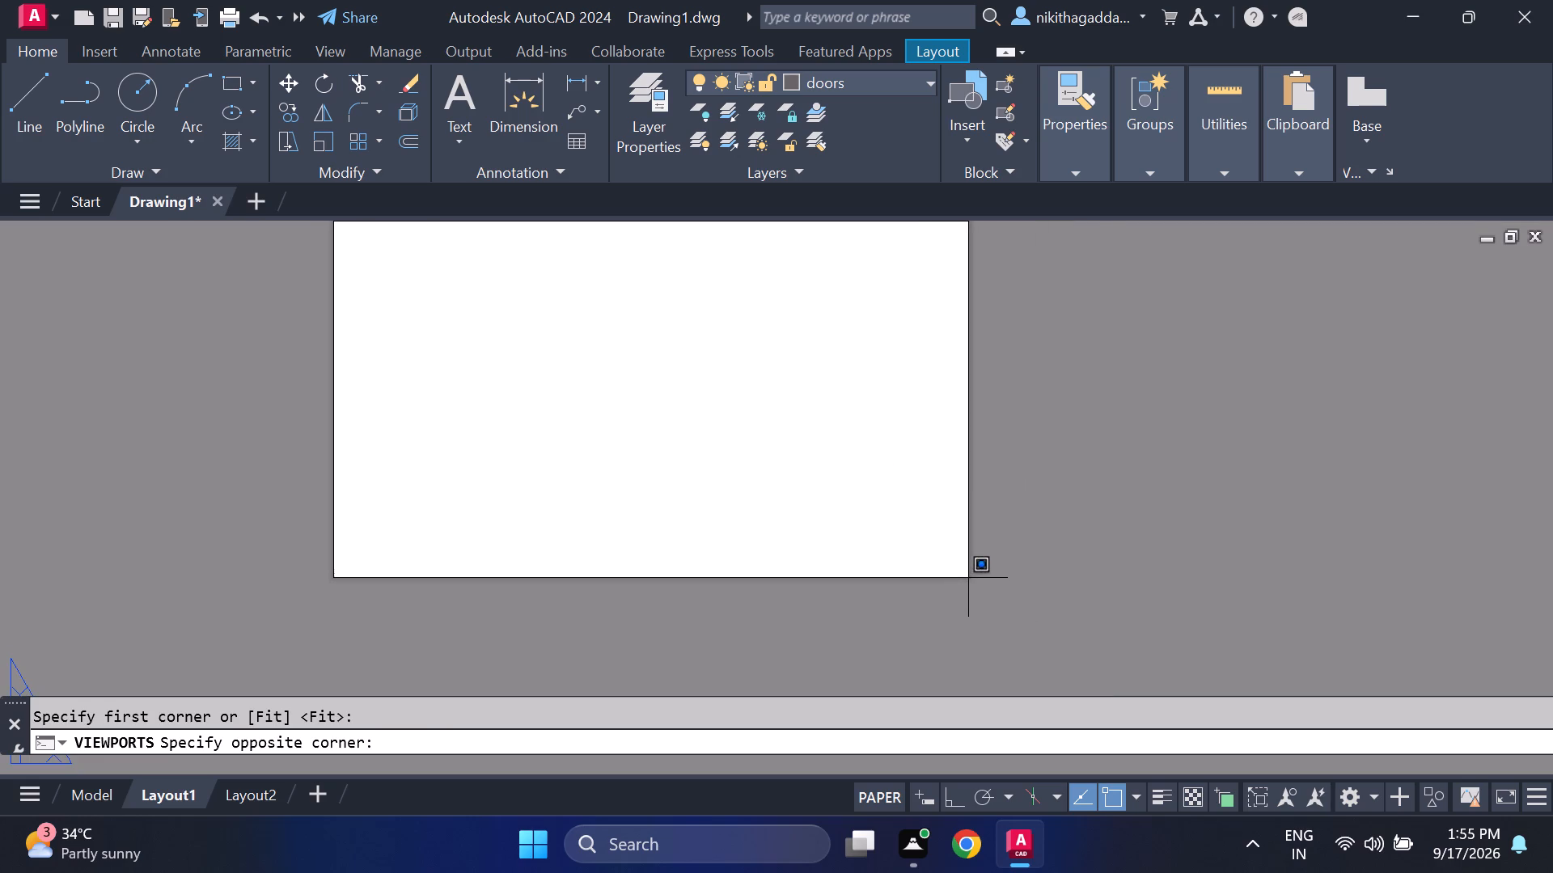
{"action": "left_click", "coordinate": [968, 578]}
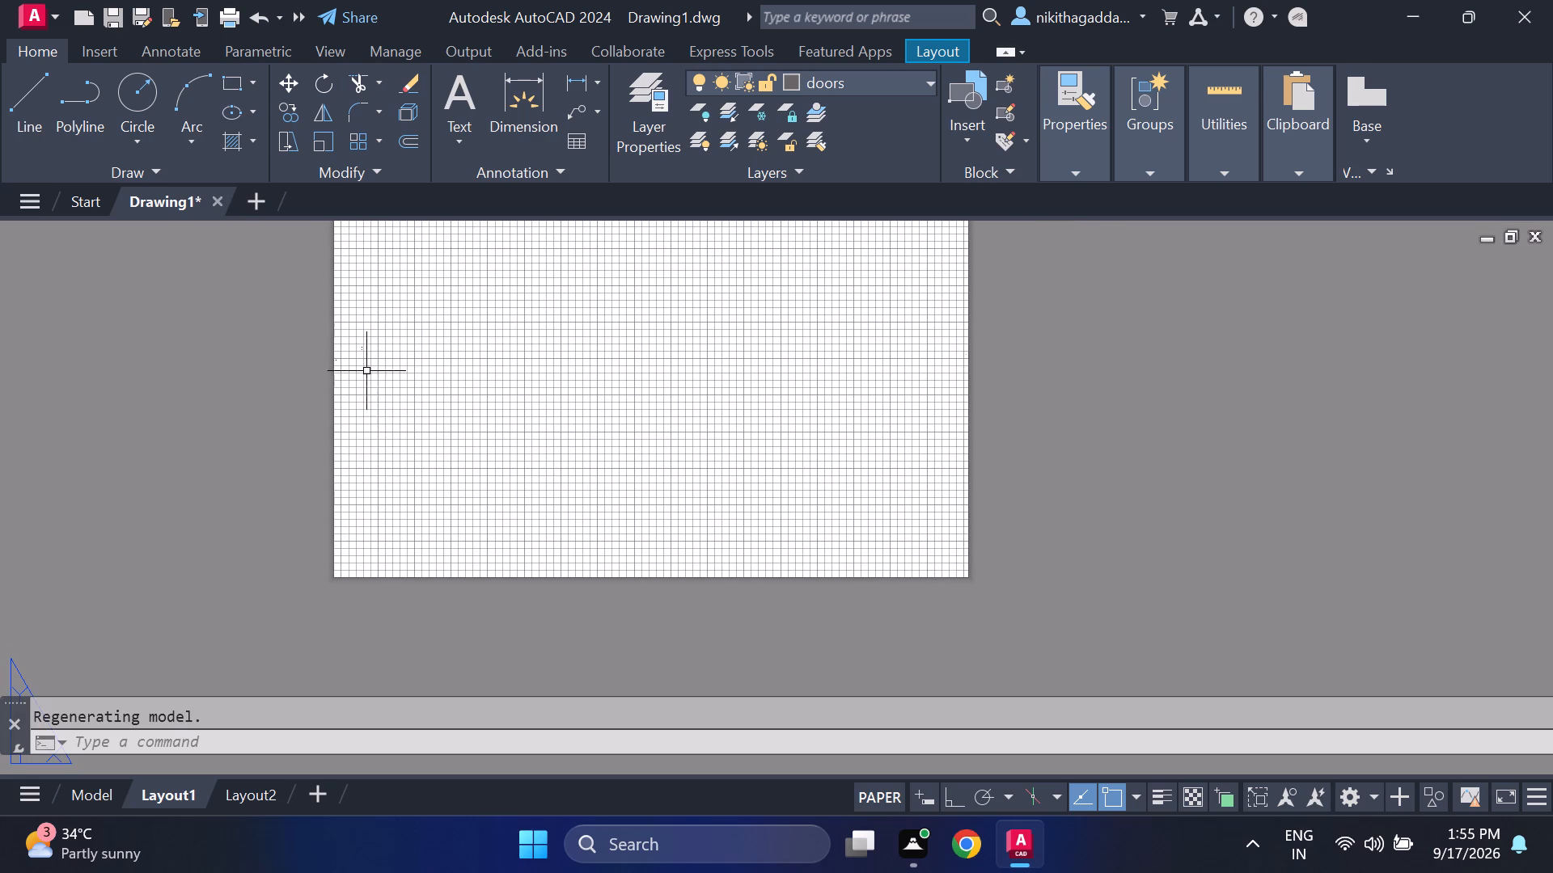
Examine the plan and the stray car drawing displayed inside Layout1's full-sheet viewport.
{"action": "scroll", "coordinate": [339, 332], "scroll_direction": "up", "scroll_amount": 3}
{"action": "scroll", "coordinate": [413, 398], "scroll_direction": "up", "scroll_amount": 7}
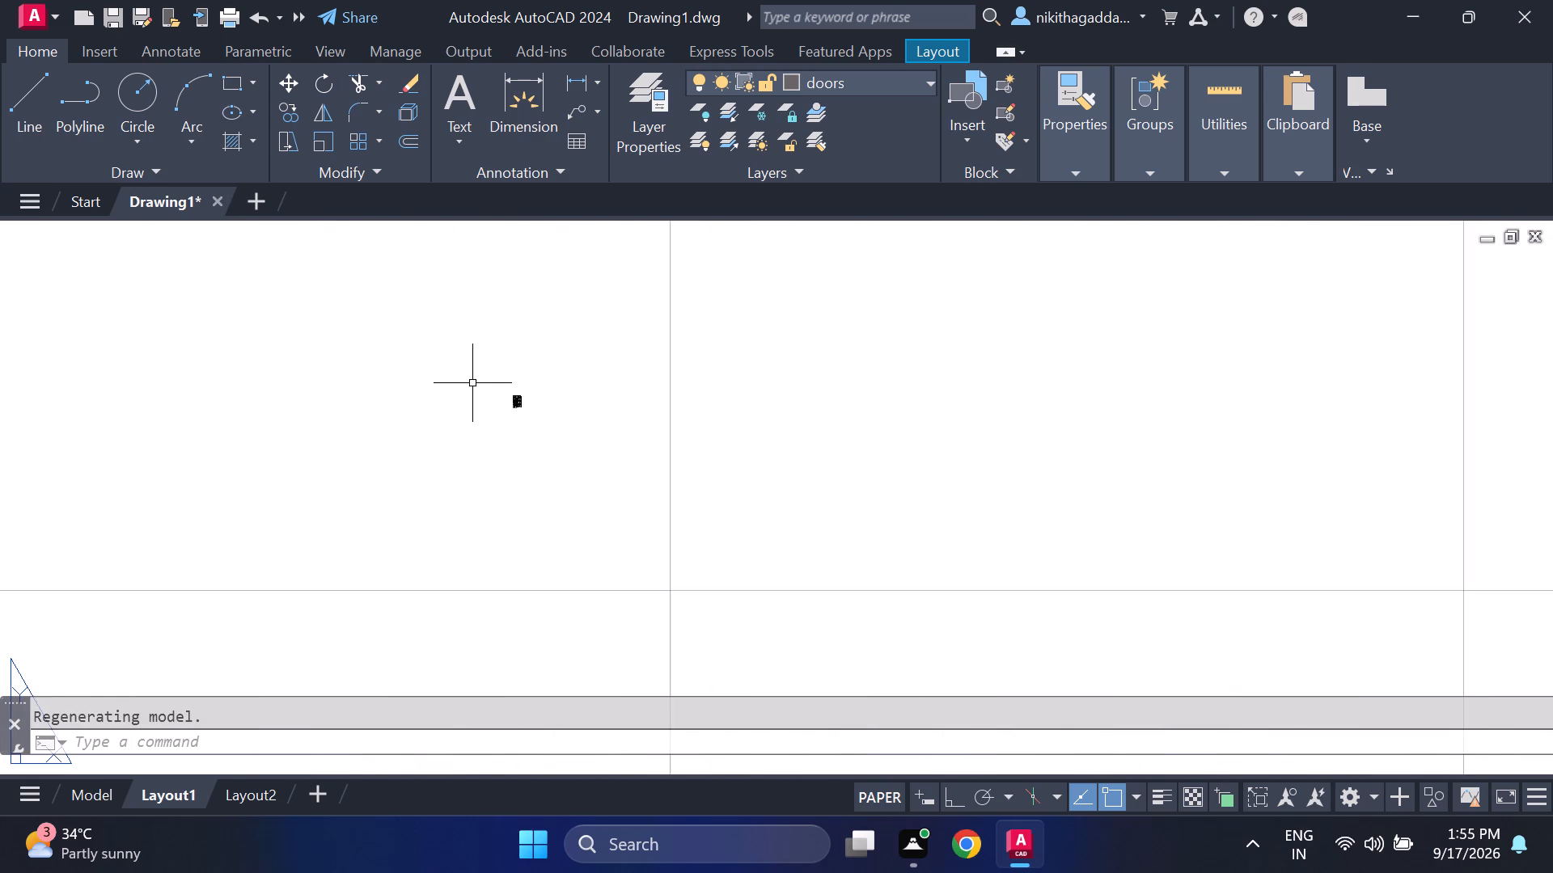
{"action": "scroll", "coordinate": [490, 360], "scroll_direction": "up", "scroll_amount": 2}
{"action": "middle_click_drag", "start_coordinate": [493, 394], "coordinate": [485, 590]}
{"action": "scroll", "coordinate": [531, 496], "scroll_direction": "up", "scroll_amount": 2}
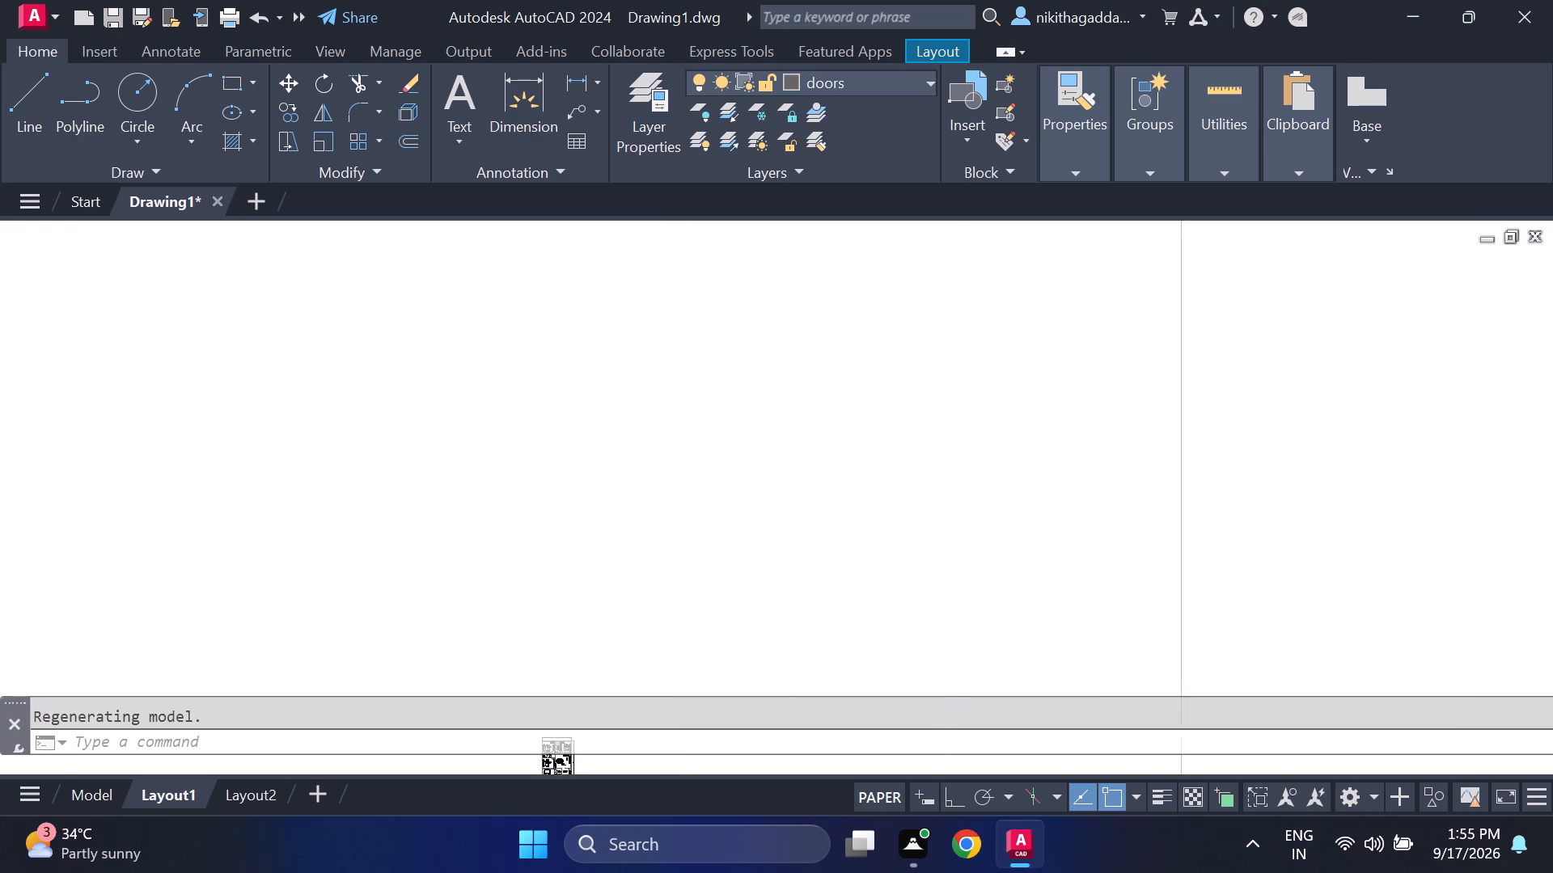
{"action": "scroll", "coordinate": [531, 496], "scroll_direction": "up", "scroll_amount": 1}
{"action": "scroll", "coordinate": [533, 496], "scroll_direction": "down", "scroll_amount": 6}
{"action": "scroll", "coordinate": [538, 371], "scroll_direction": "up", "scroll_amount": 5}
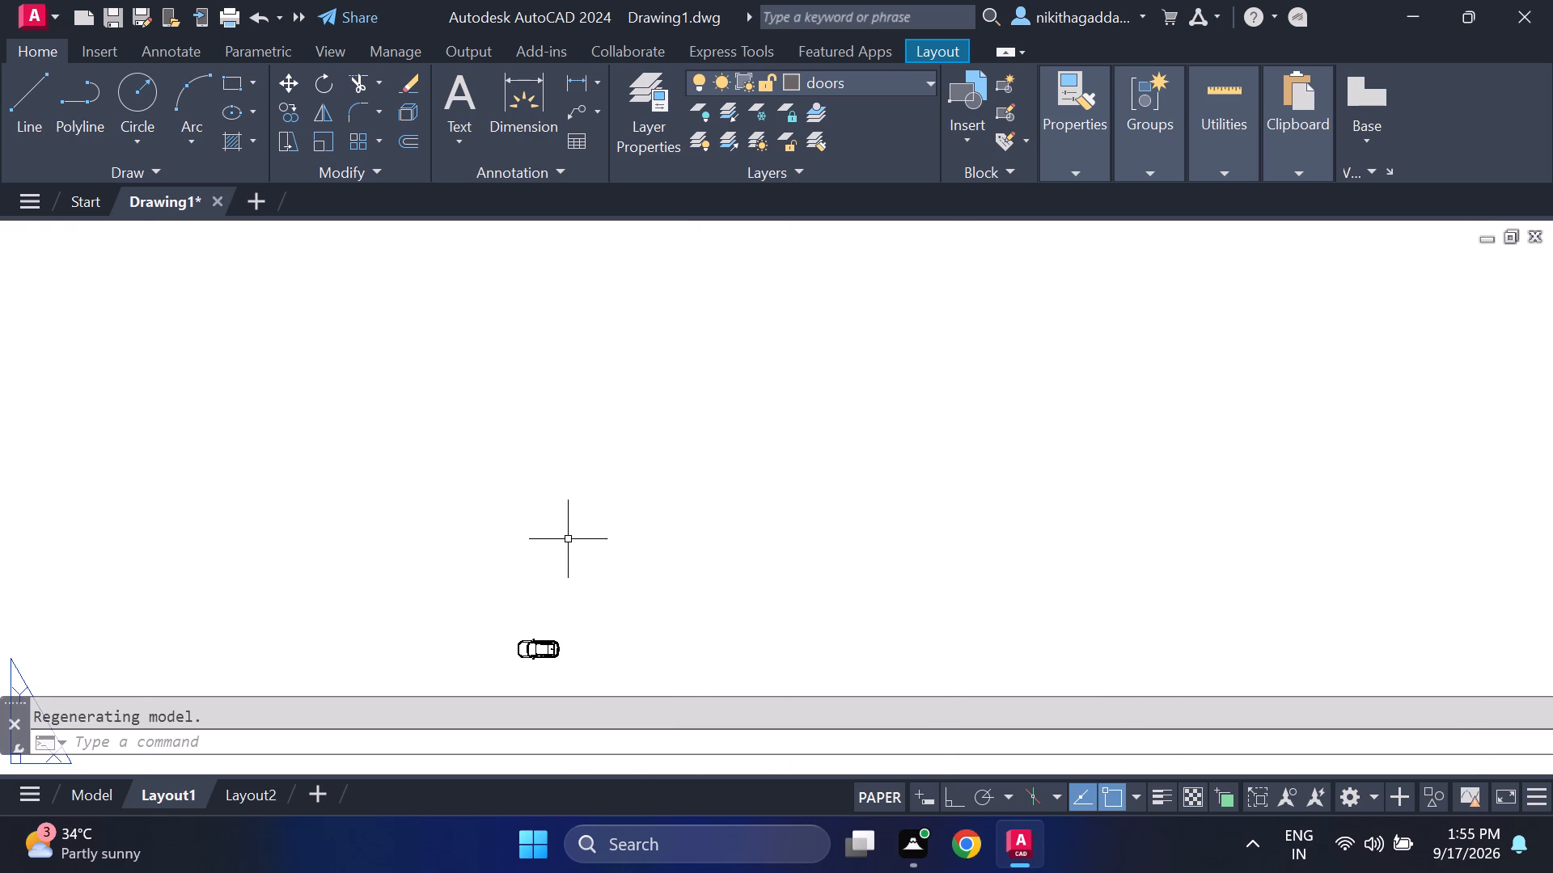
{"action": "middle_click_drag", "start_coordinate": [566, 559], "coordinate": [561, 390]}
{"action": "scroll", "coordinate": [561, 390], "scroll_direction": "up", "scroll_amount": 3}
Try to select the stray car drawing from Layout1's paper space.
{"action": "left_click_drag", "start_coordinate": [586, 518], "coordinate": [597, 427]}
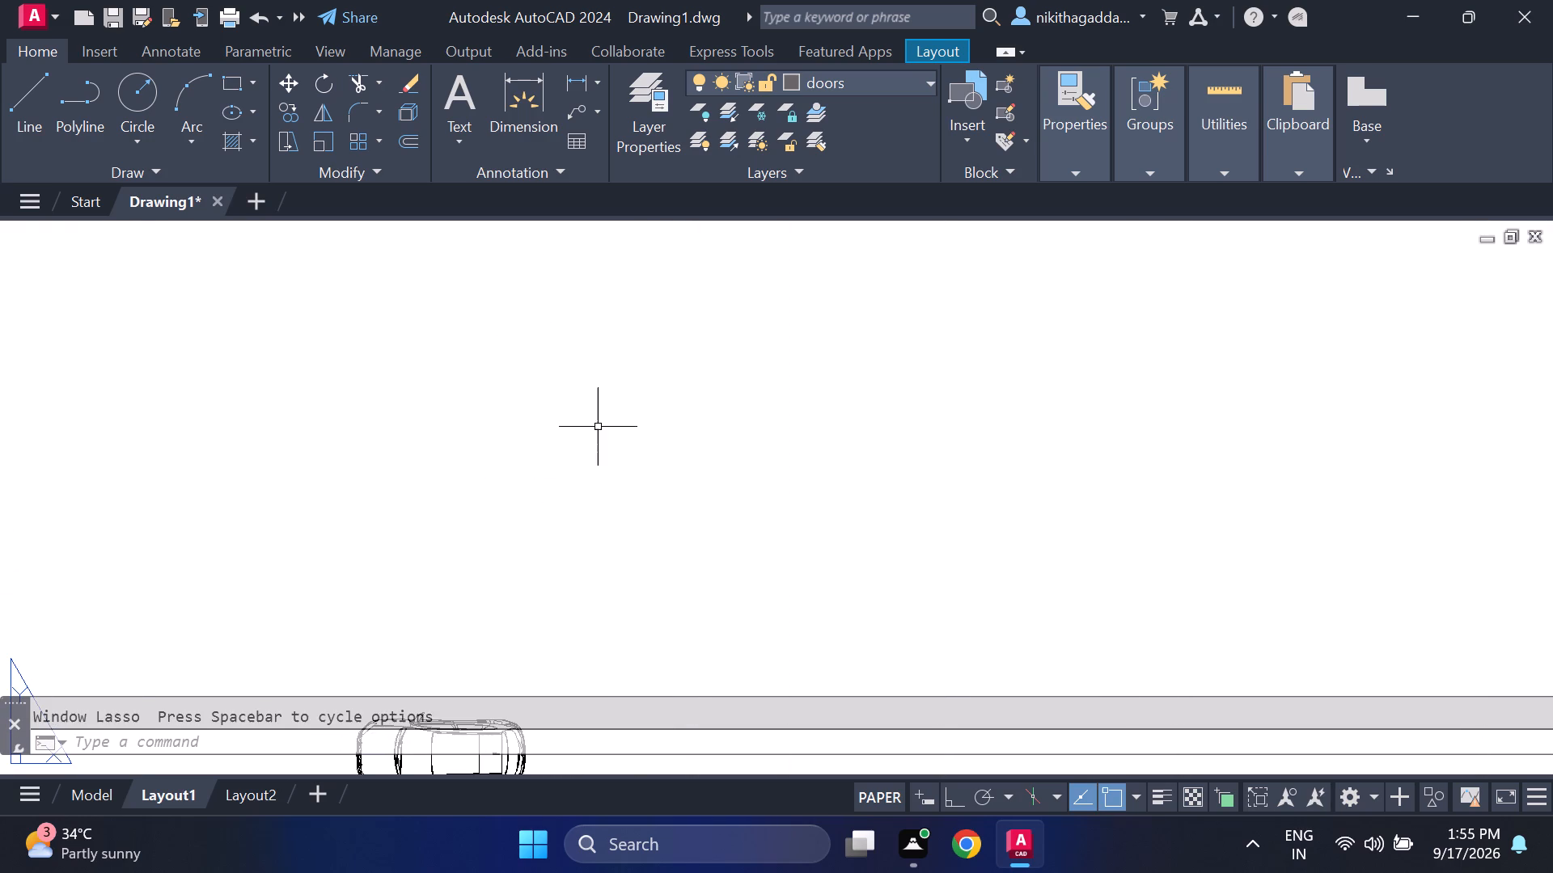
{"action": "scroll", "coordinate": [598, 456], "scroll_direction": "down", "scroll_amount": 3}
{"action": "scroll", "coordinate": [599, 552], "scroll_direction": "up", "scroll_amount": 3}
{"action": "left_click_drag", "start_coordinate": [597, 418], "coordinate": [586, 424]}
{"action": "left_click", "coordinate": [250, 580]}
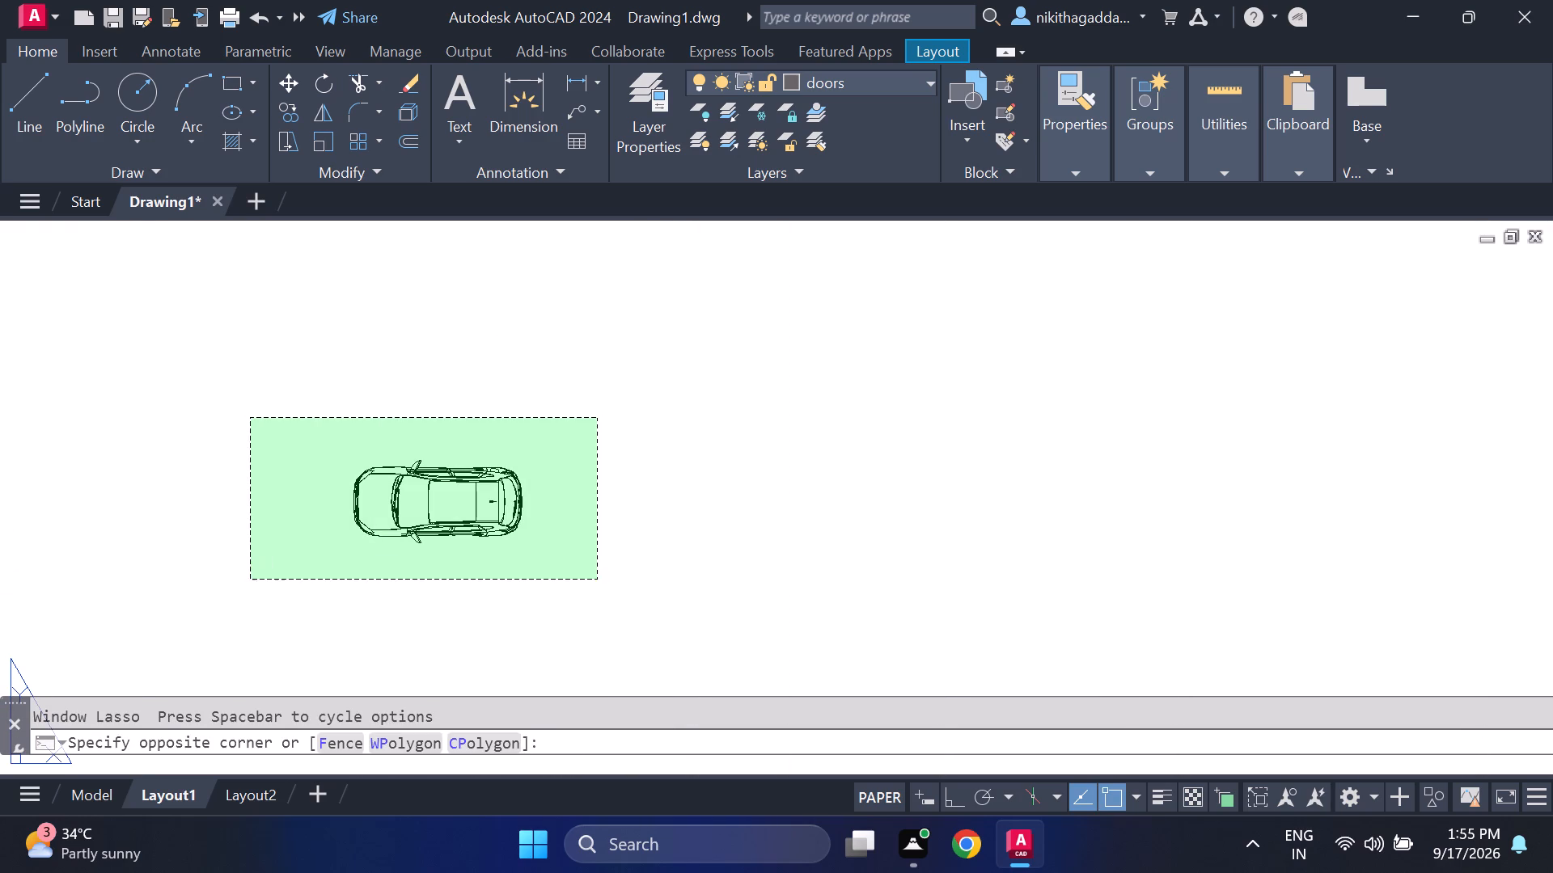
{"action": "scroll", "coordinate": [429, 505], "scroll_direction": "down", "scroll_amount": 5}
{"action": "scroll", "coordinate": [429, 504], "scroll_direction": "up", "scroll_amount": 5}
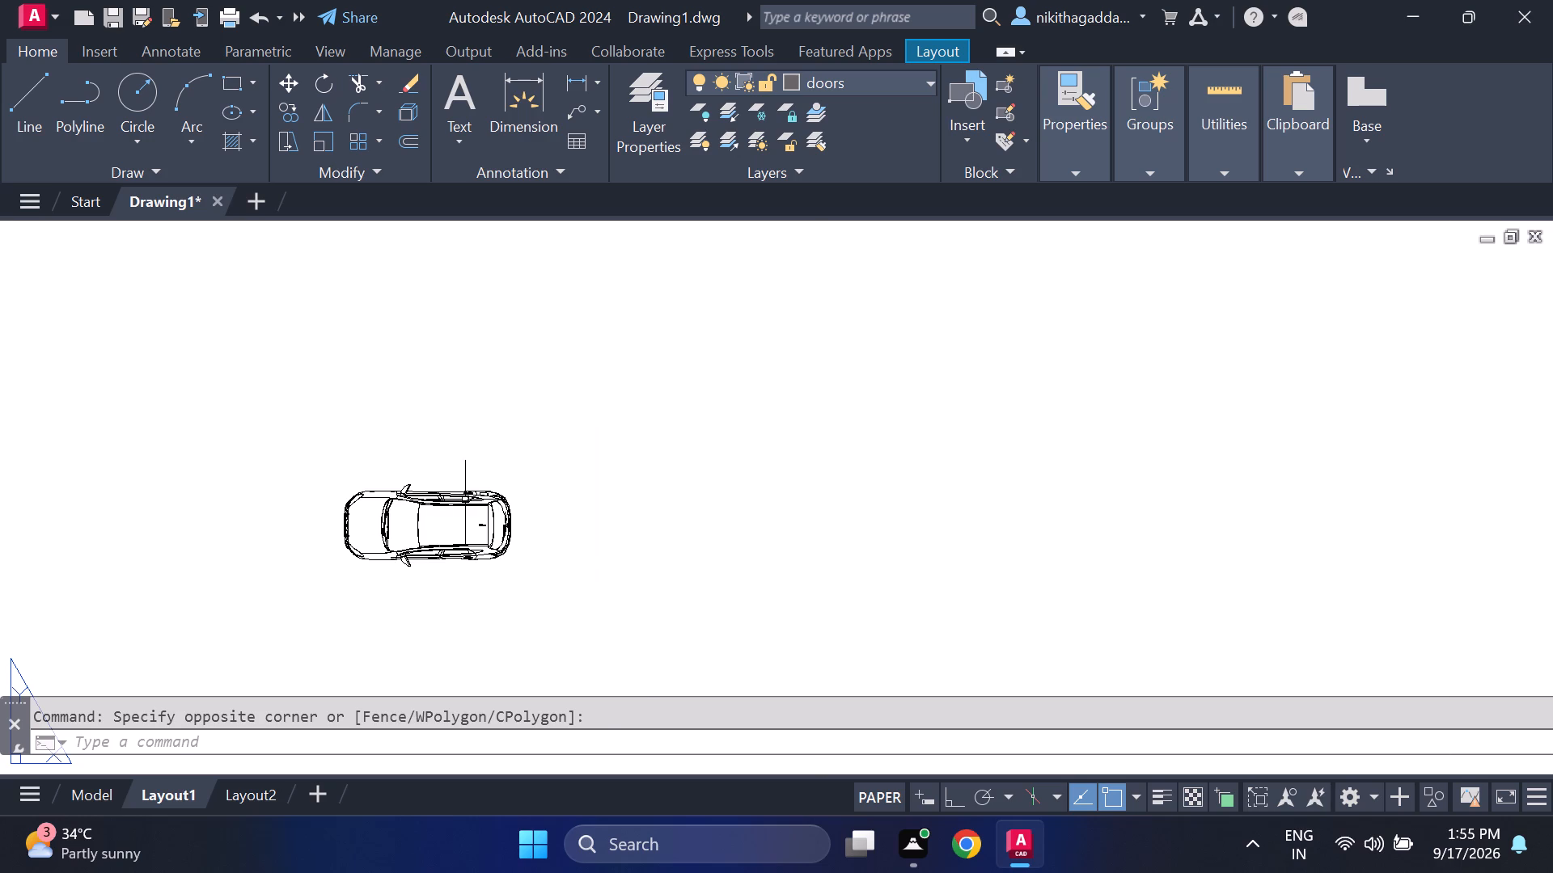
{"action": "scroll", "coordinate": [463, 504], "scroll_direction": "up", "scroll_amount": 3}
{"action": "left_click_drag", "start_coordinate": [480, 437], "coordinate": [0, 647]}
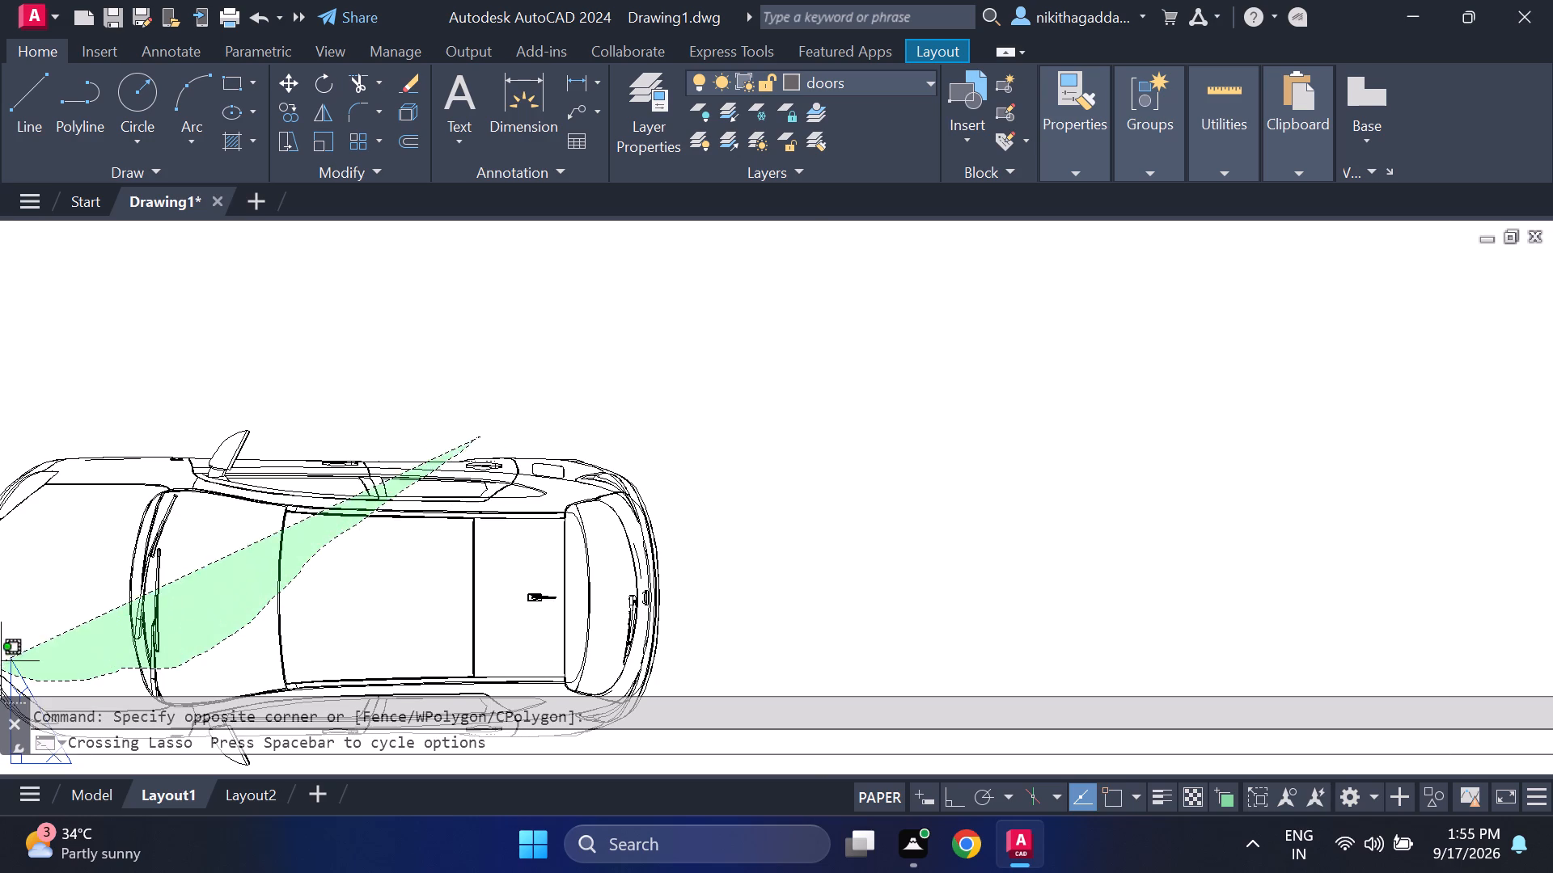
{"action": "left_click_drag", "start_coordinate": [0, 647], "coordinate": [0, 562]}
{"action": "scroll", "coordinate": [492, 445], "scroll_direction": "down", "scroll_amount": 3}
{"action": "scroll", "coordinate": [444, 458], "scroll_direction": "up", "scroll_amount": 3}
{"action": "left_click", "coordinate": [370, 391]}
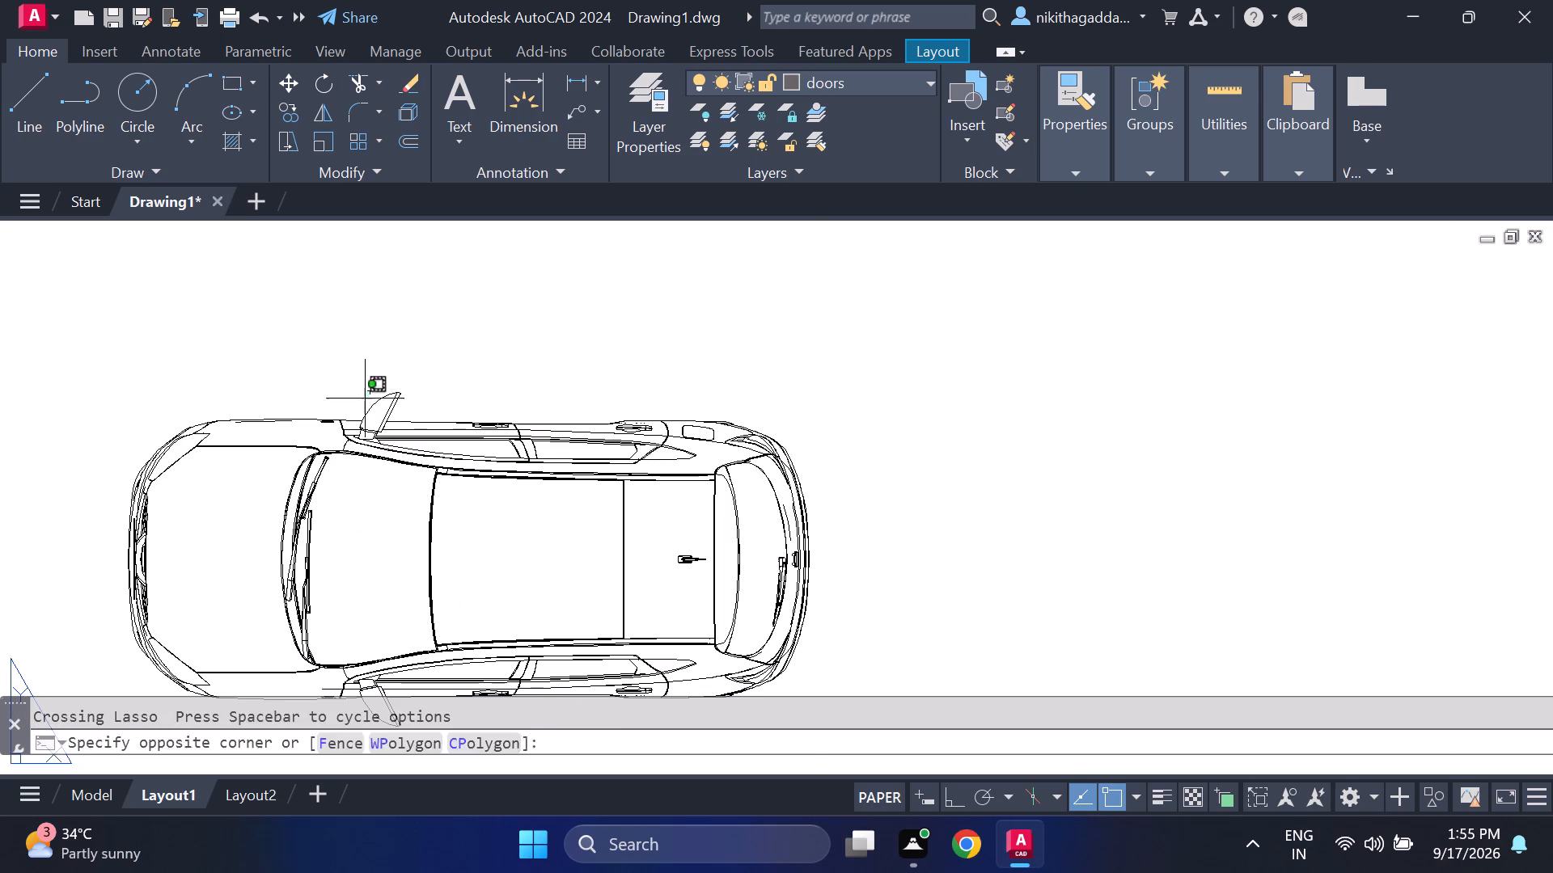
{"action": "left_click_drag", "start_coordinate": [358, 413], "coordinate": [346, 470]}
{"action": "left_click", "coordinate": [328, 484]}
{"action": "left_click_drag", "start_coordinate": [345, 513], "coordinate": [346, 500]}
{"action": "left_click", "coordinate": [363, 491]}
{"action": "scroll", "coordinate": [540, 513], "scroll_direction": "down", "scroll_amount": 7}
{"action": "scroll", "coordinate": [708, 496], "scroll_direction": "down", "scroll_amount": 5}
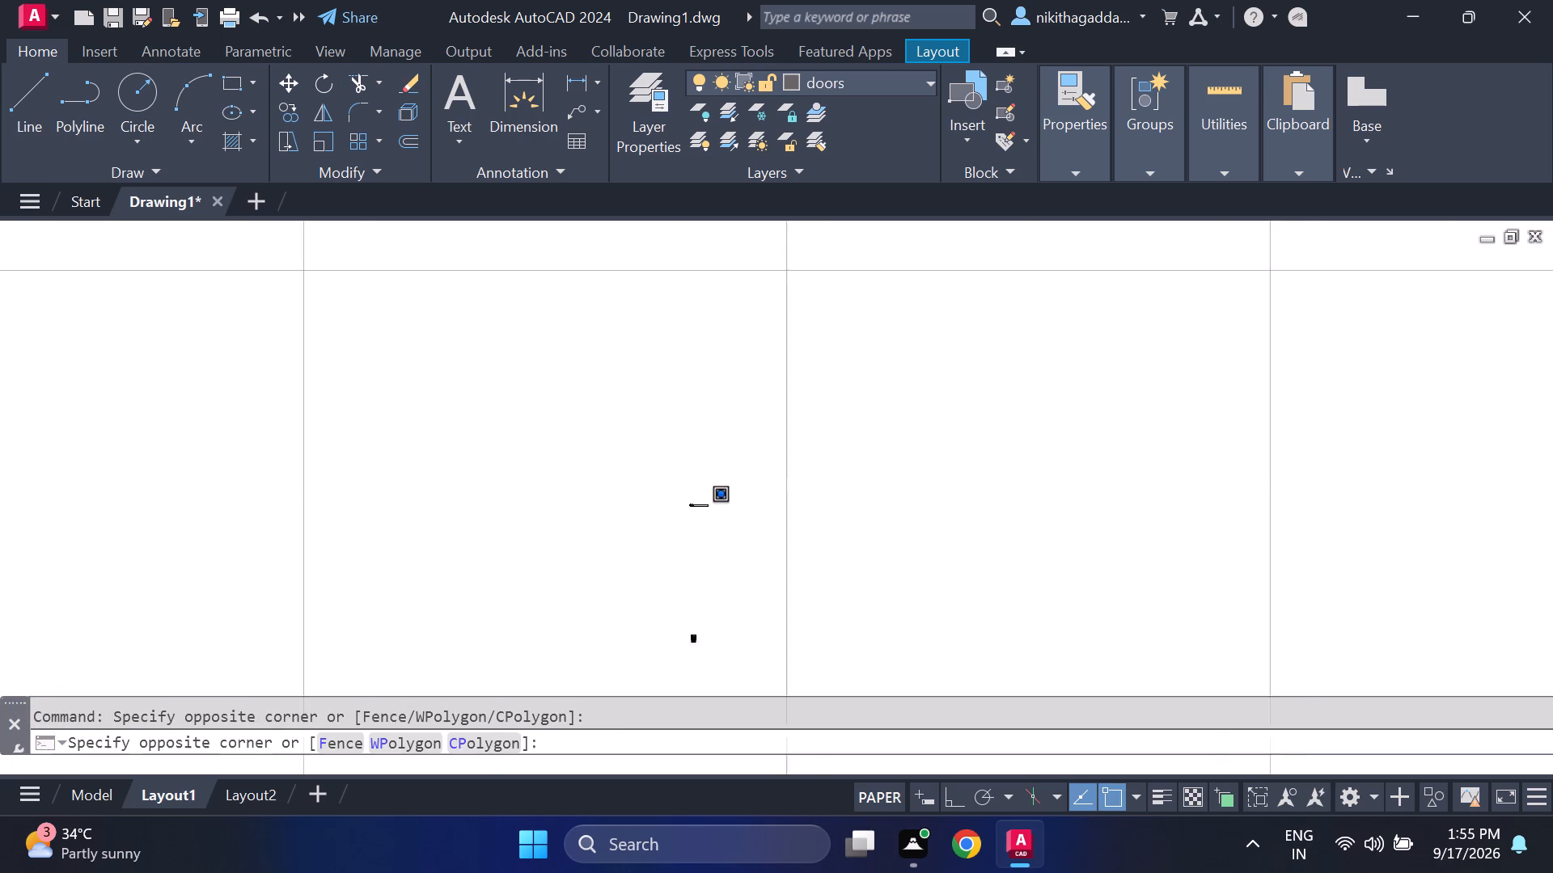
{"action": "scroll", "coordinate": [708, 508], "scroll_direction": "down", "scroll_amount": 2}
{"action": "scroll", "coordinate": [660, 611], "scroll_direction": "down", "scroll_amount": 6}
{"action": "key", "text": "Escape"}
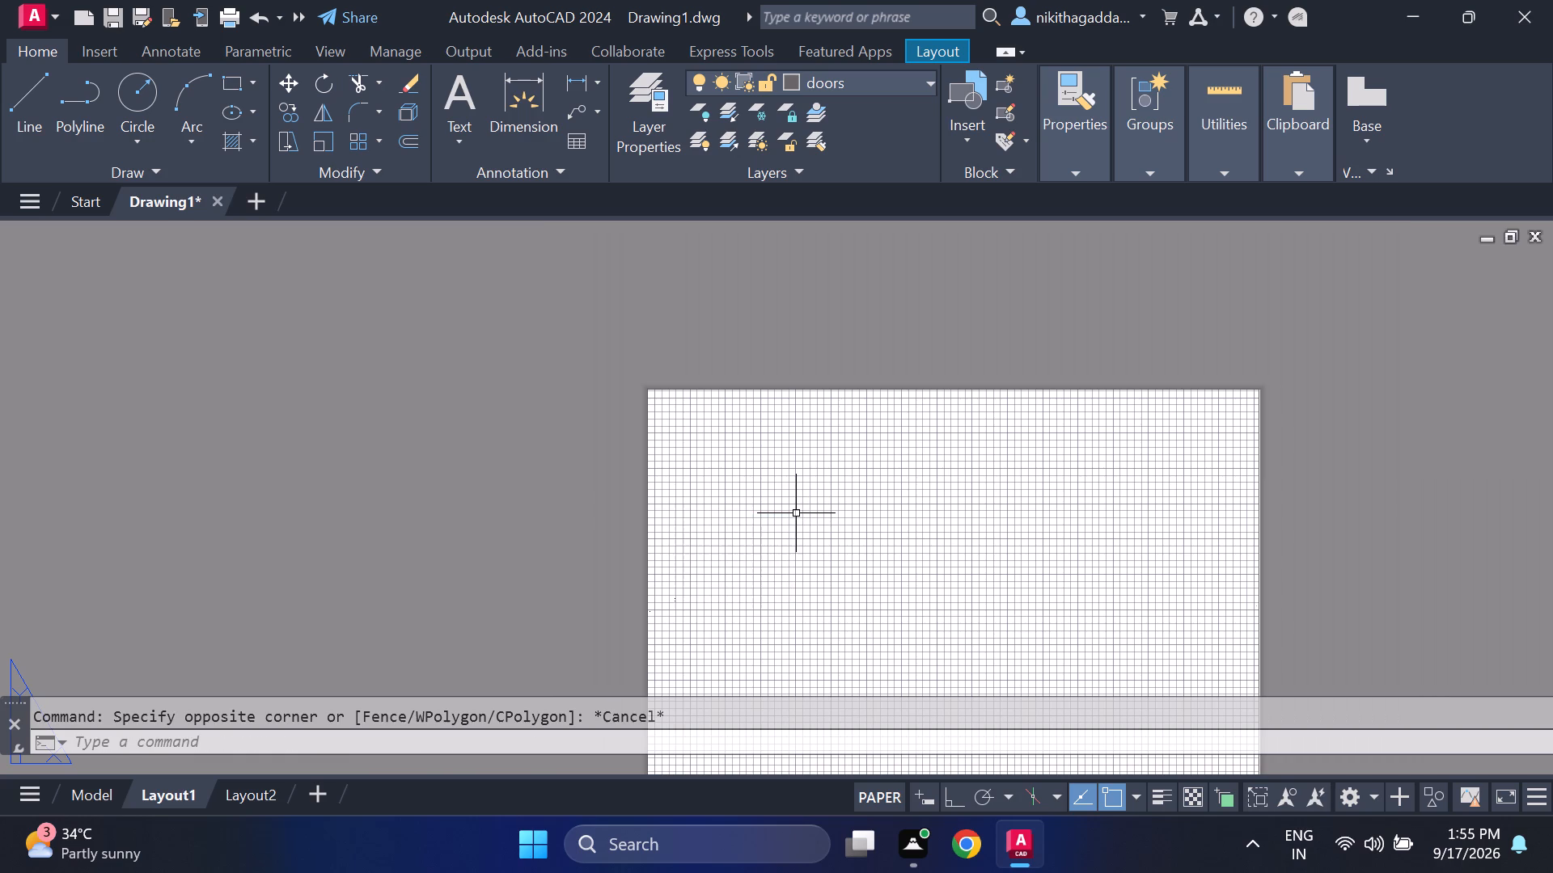
Modify Layout2's page setup to use the DWG To PDF.pc3 plotter and ISO full bleed A5 (210.00 x 148.00 MM) paper.
{"action": "left_click", "coordinate": [235, 797]}
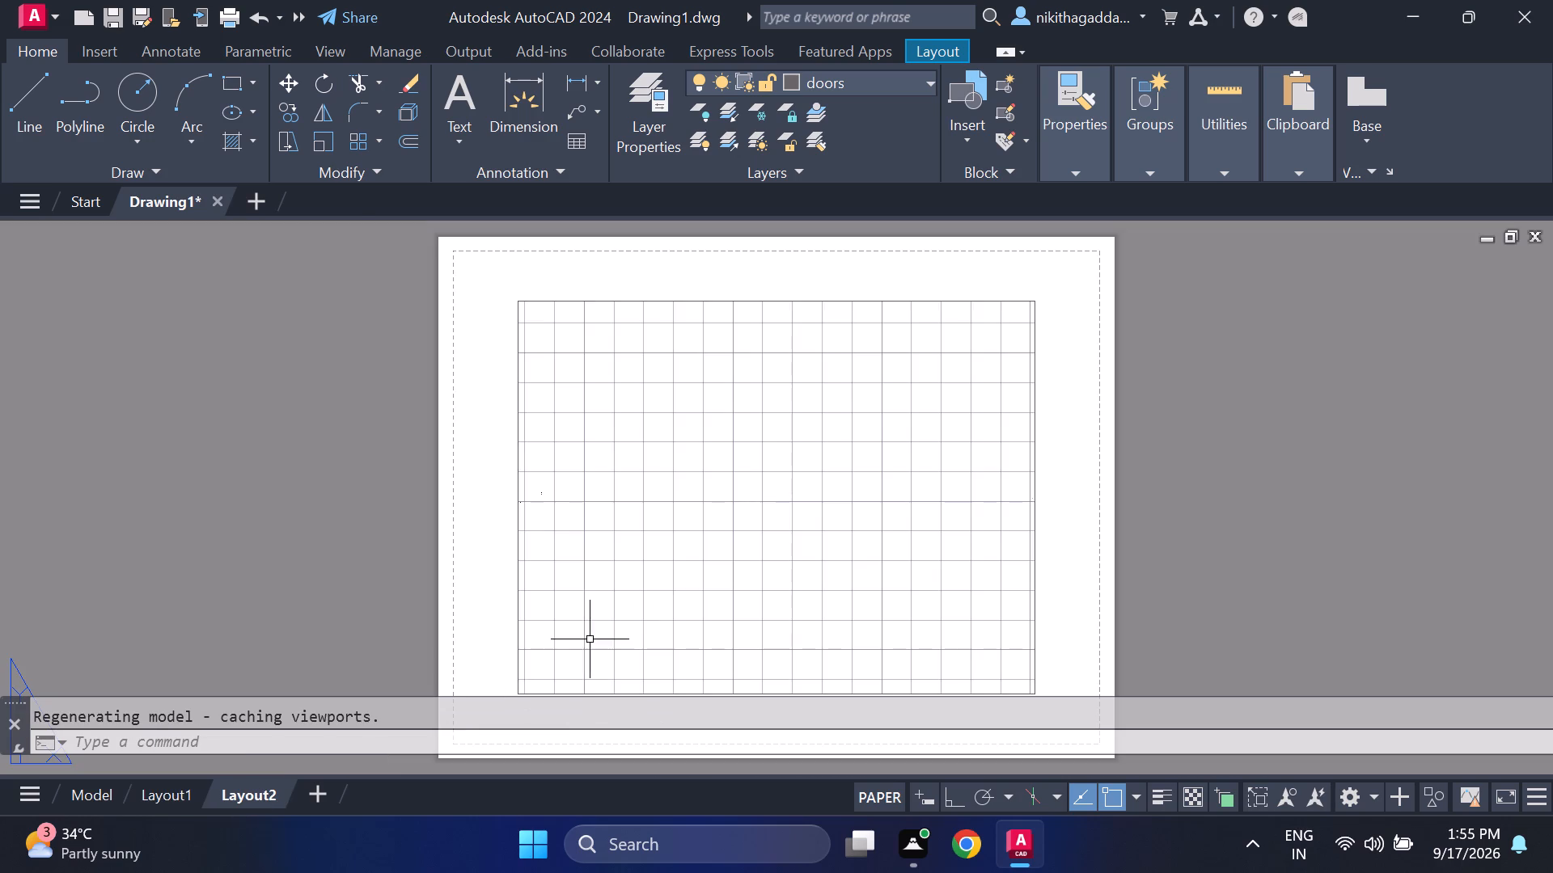
{"action": "middle_click_drag", "start_coordinate": [726, 593], "coordinate": [709, 535]}
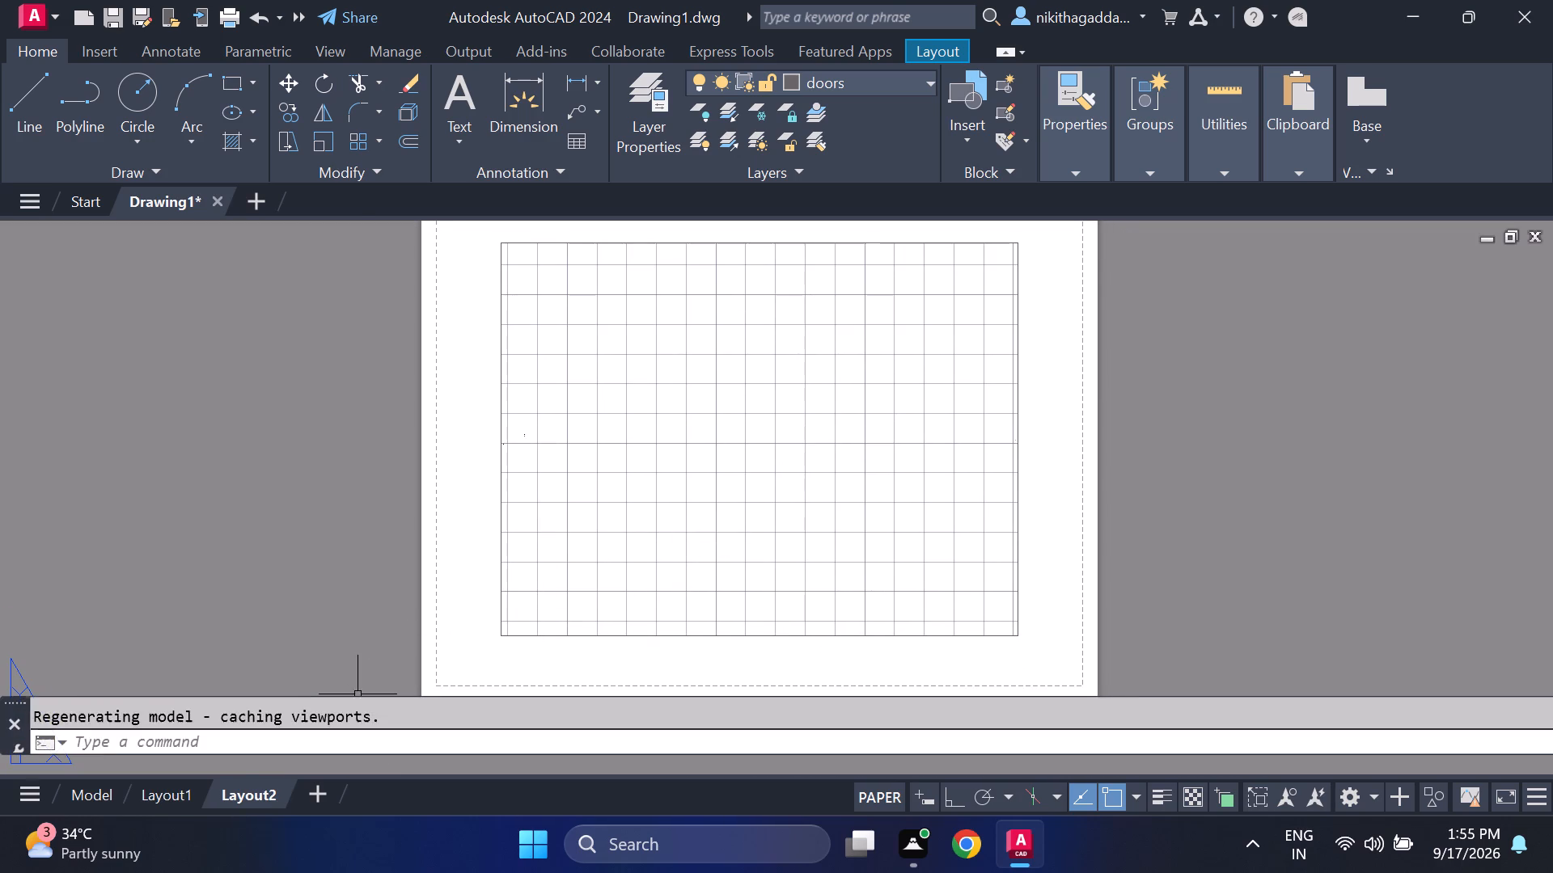
{"action": "right_click", "coordinate": [231, 796]}
{"action": "left_click", "coordinate": [344, 470]}
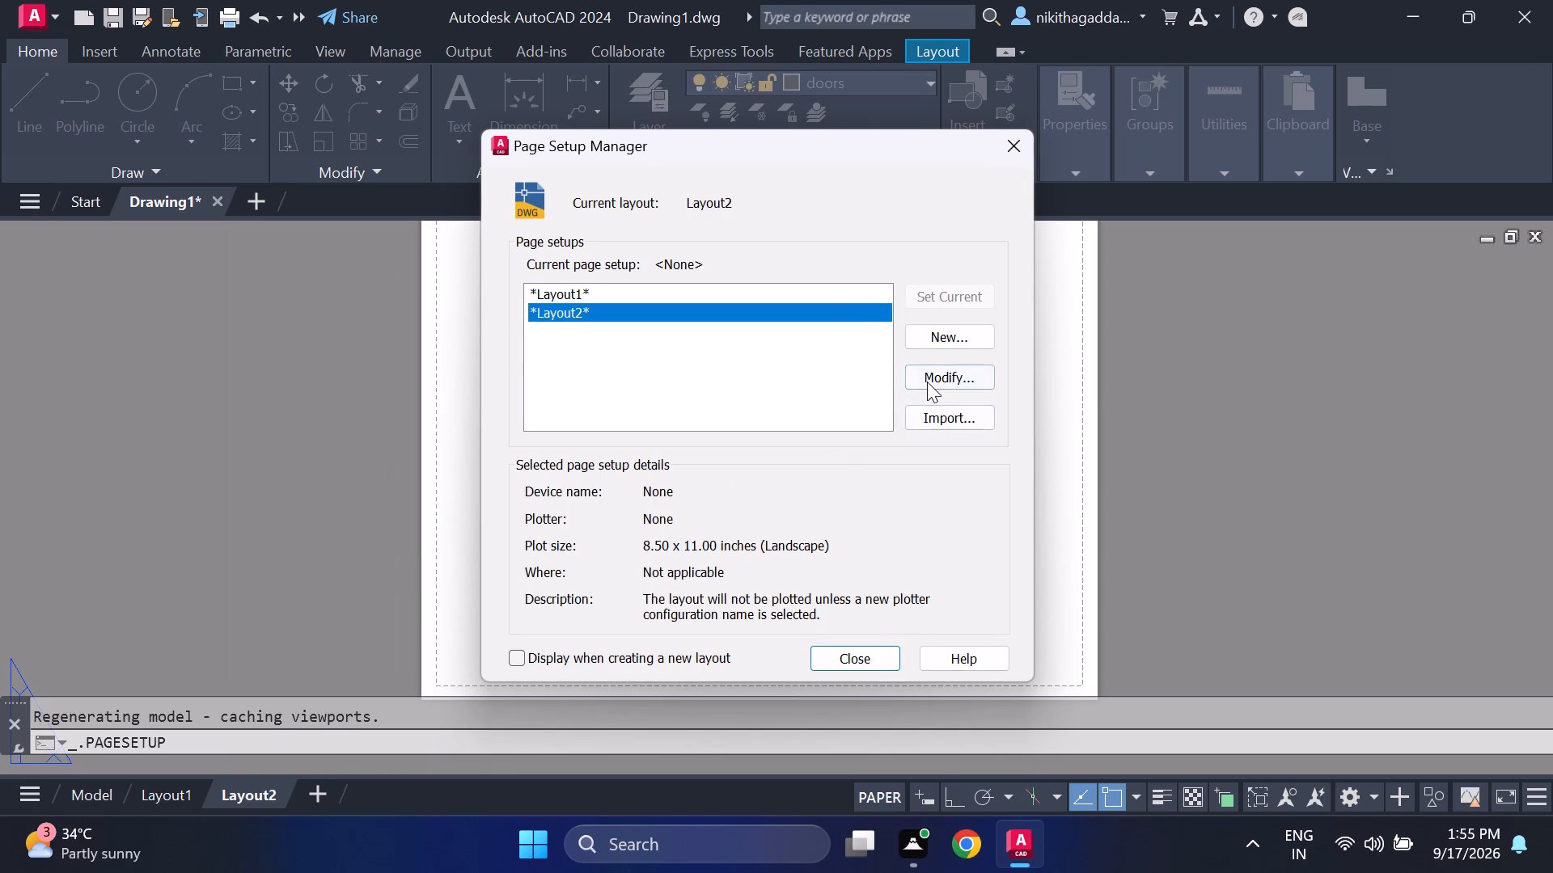
{"action": "left_click", "coordinate": [927, 382]}
{"action": "left_click", "coordinate": [709, 259]}
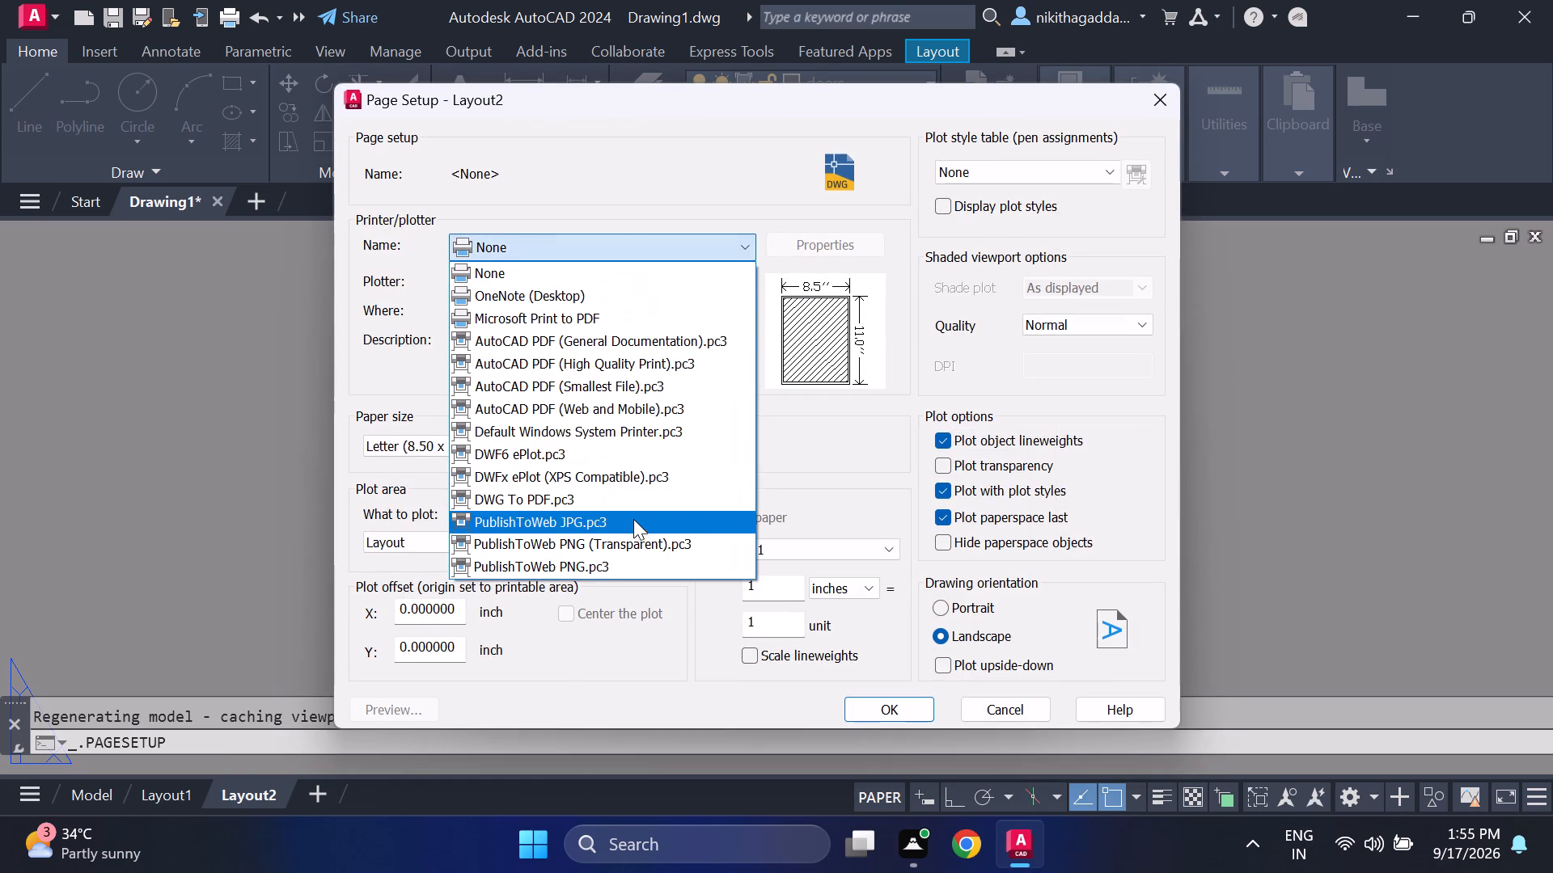
{"action": "left_click", "coordinate": [636, 496]}
{"action": "left_click_drag", "start_coordinate": [634, 447], "coordinate": [631, 420]}
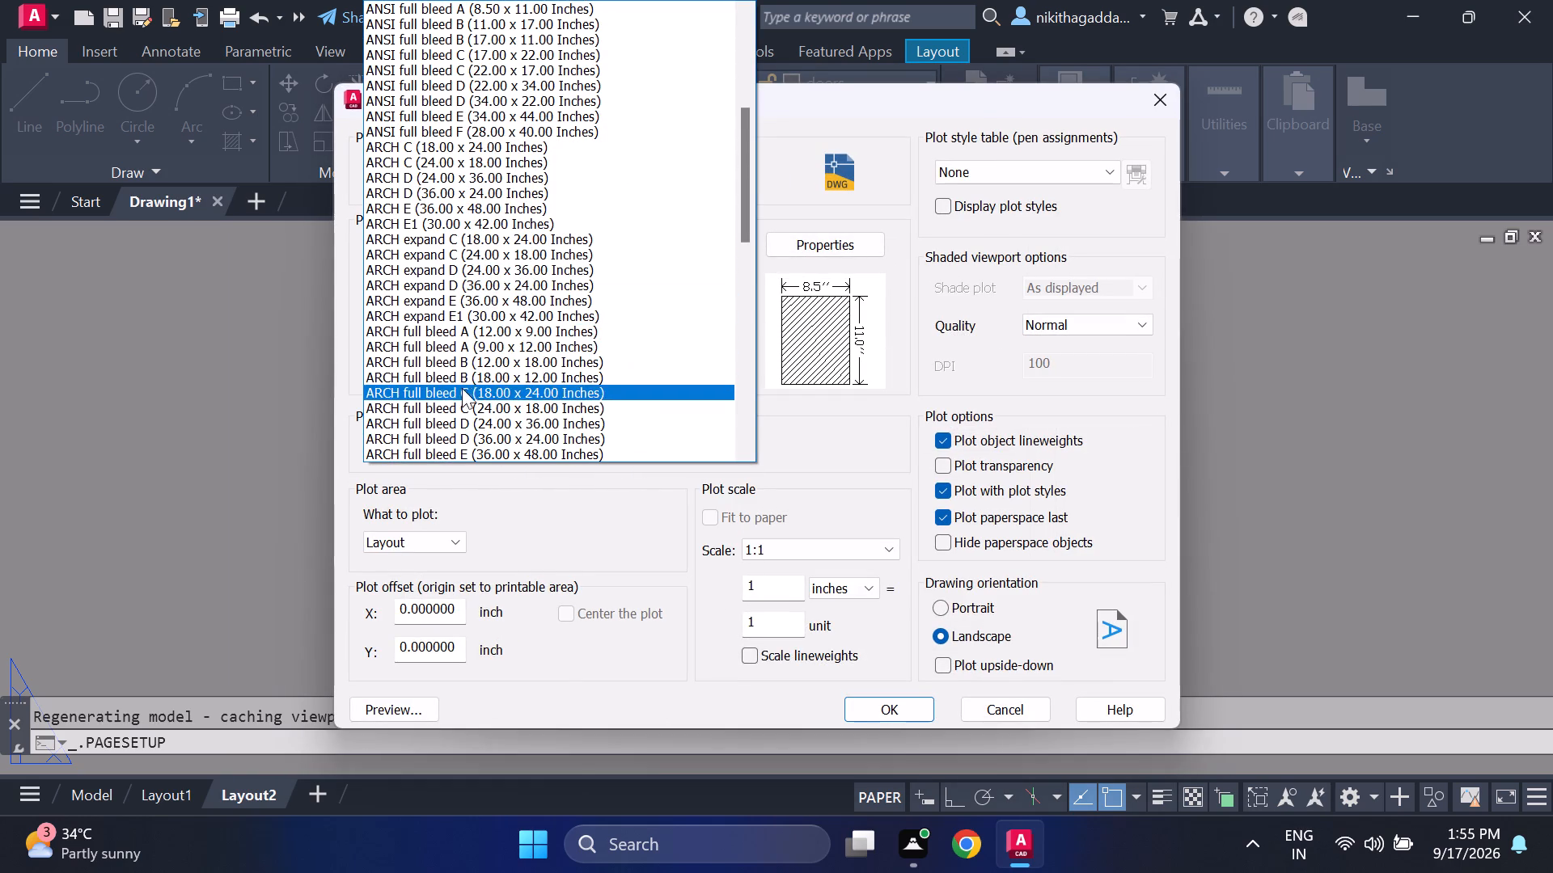
{"action": "scroll", "coordinate": [471, 386], "scroll_direction": "down", "scroll_amount": 7}
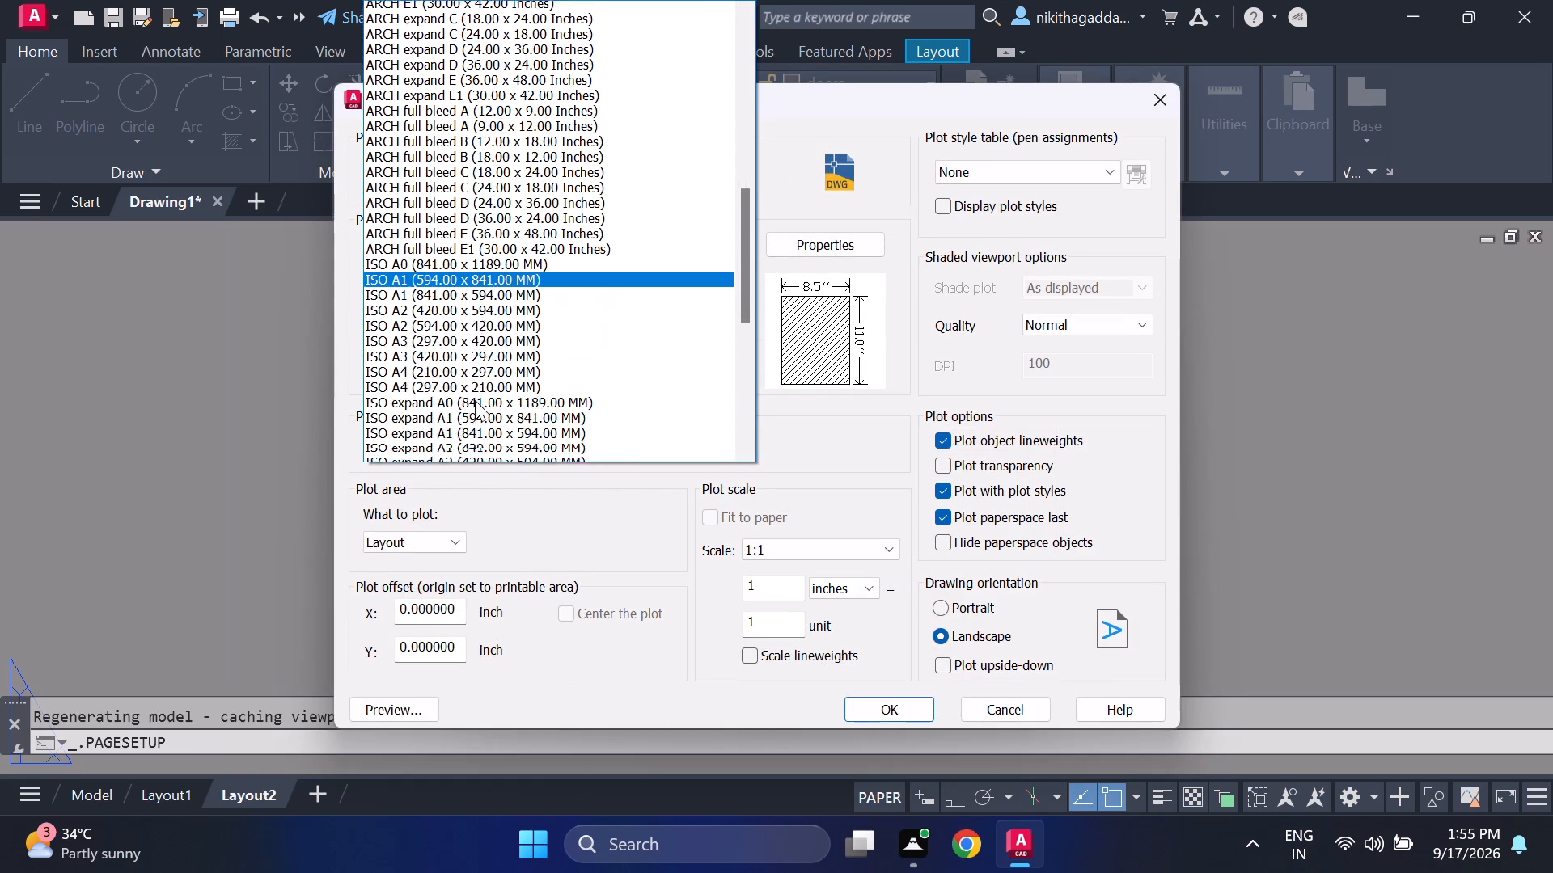
{"action": "scroll", "coordinate": [476, 400], "scroll_direction": "down", "scroll_amount": 5}
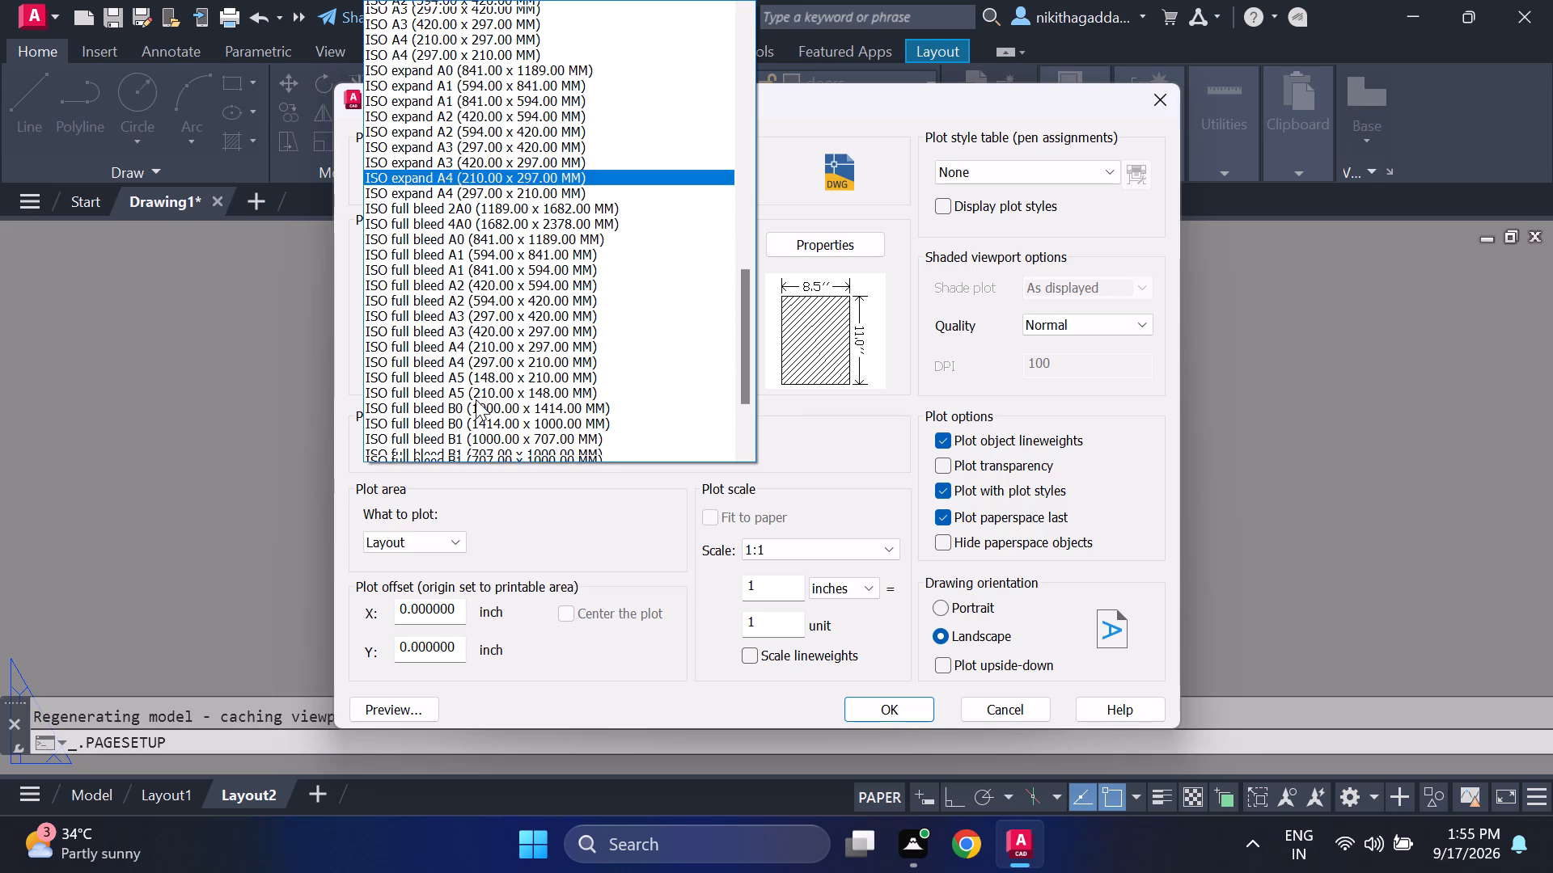
{"action": "left_click", "coordinate": [470, 387]}
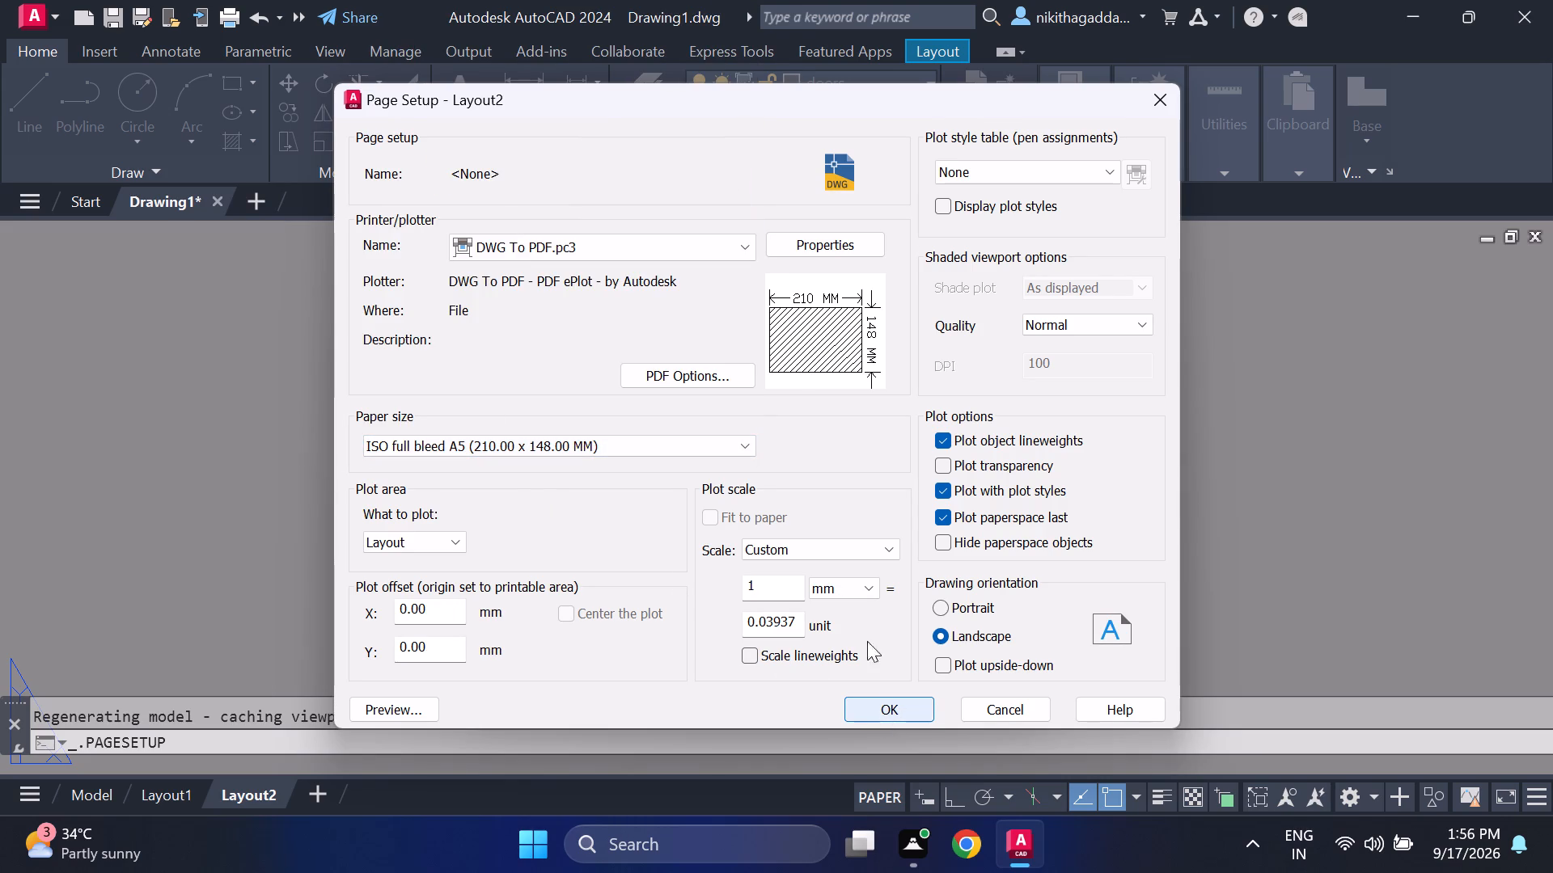
Set Layout2's plot scale to 1:1, accept the page setup and close the Page Setup Manager.
{"action": "left_click", "coordinate": [859, 535]}
{"action": "left_click", "coordinate": [855, 552]}
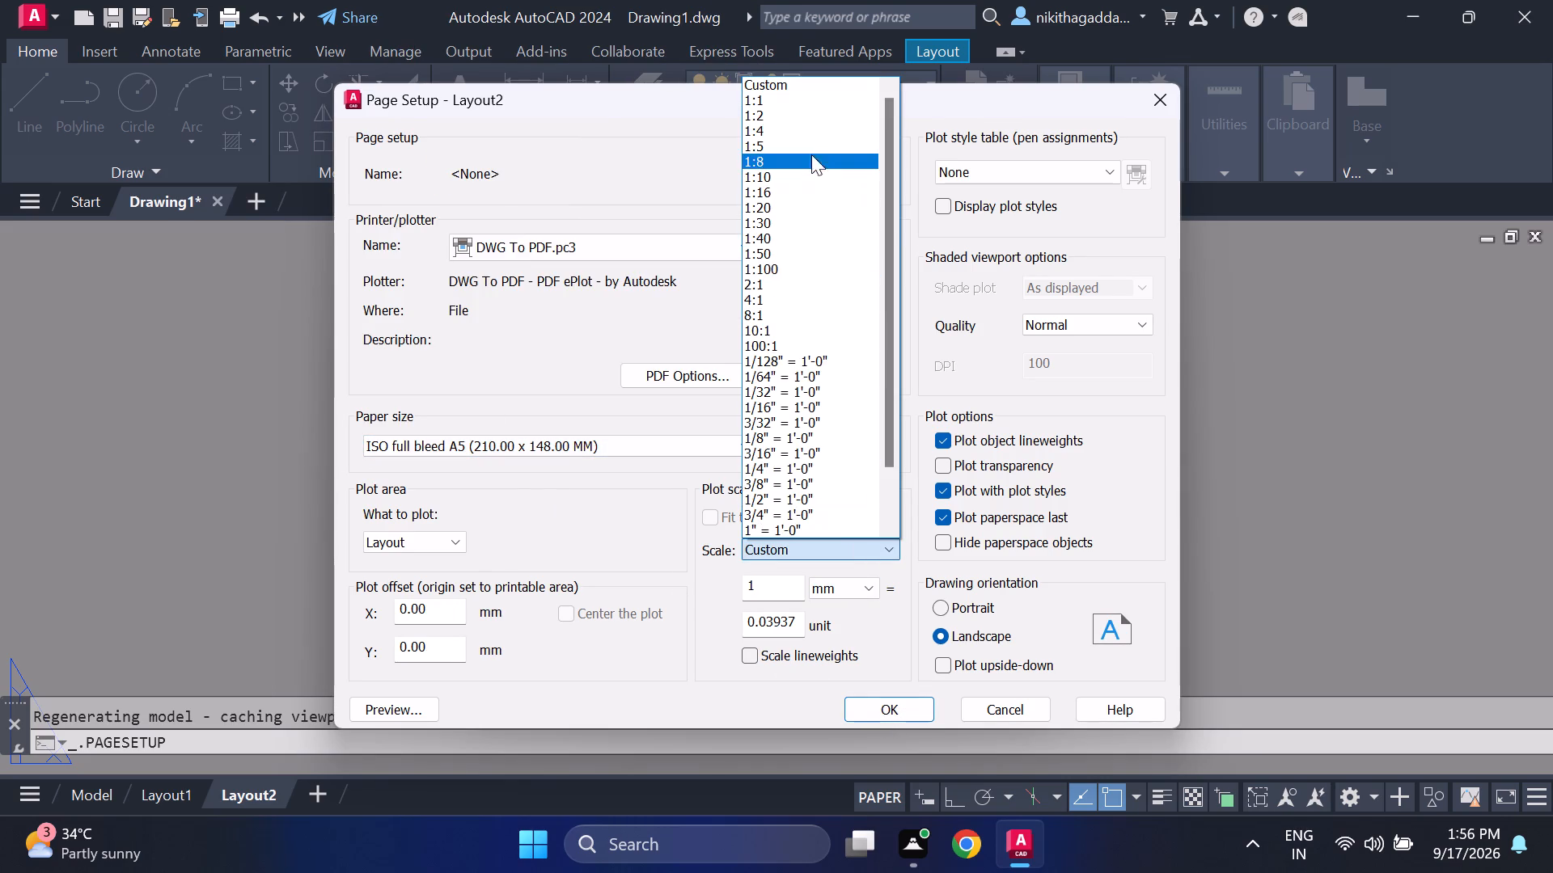
{"action": "left_click", "coordinate": [797, 96]}
{"action": "left_click", "coordinate": [901, 713]}
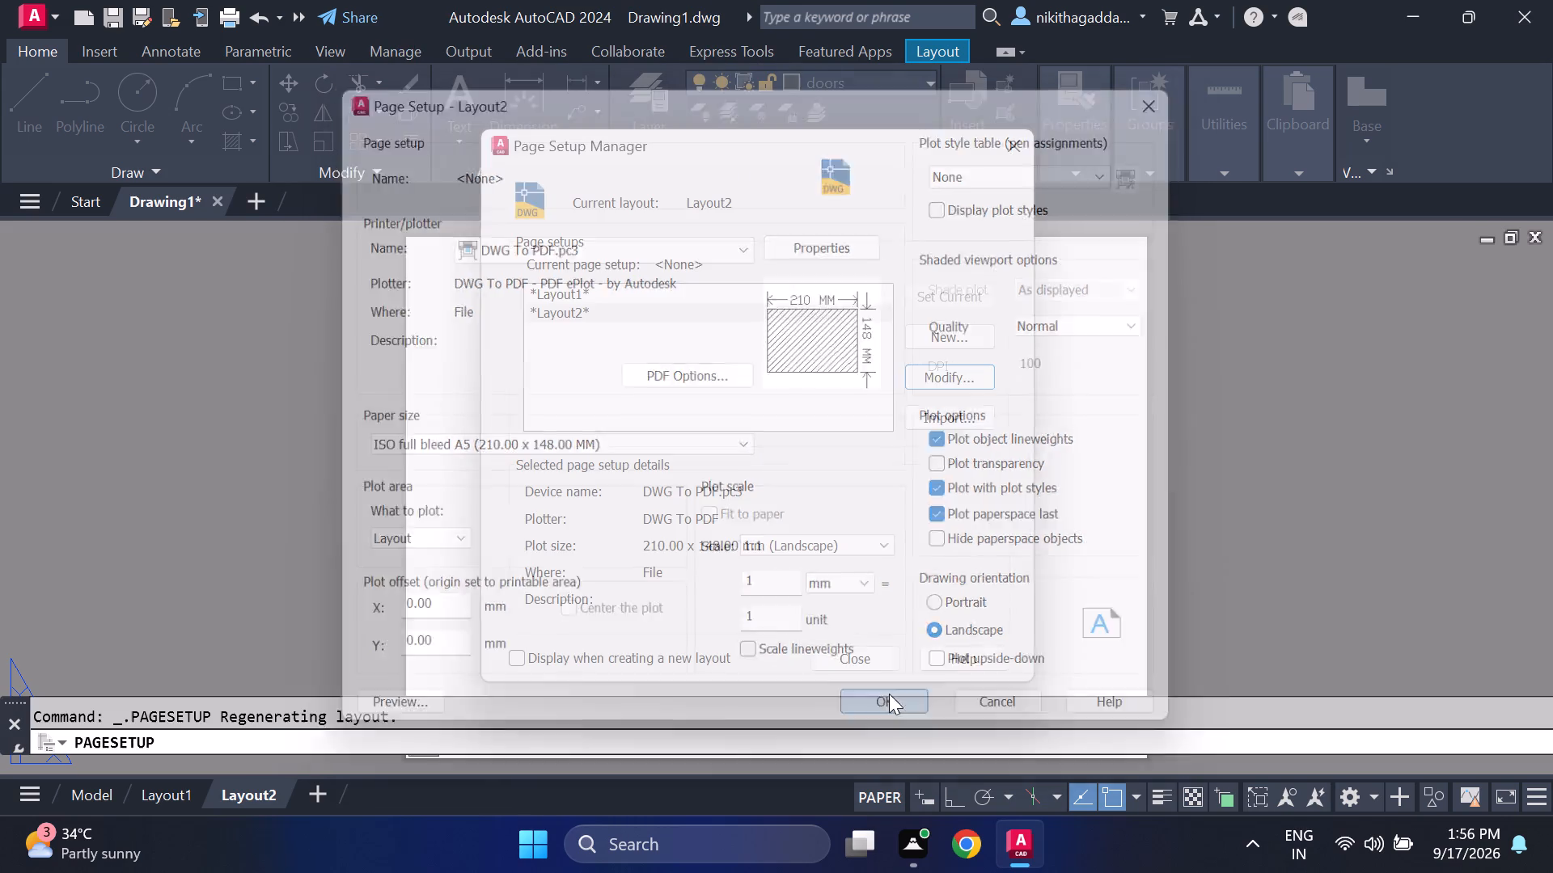
{"action": "left_click", "coordinate": [946, 289]}
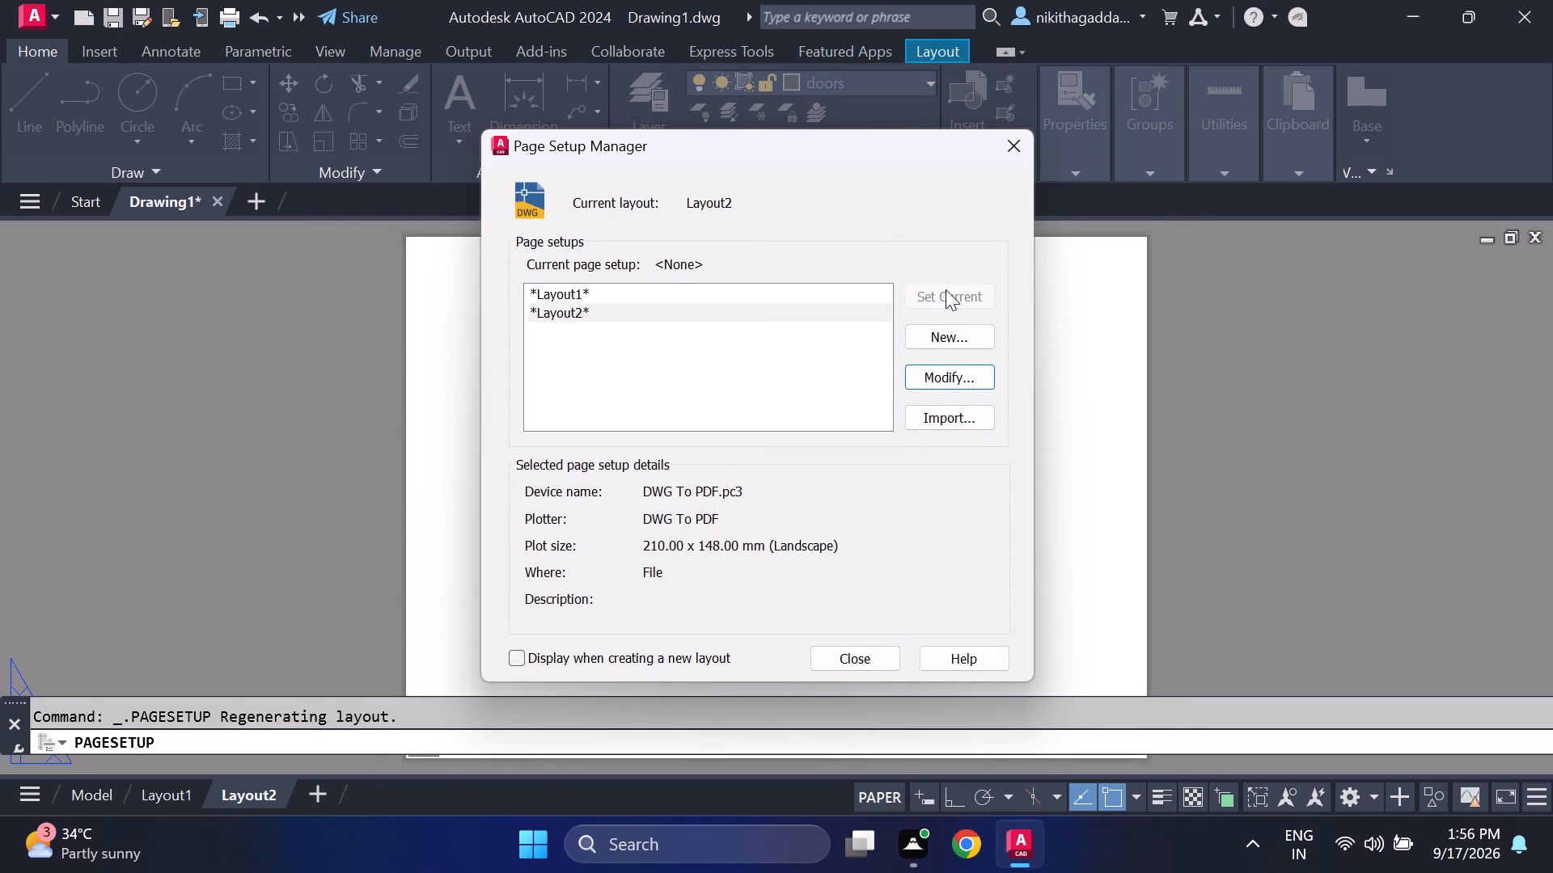
{"action": "left_click", "coordinate": [849, 660]}
Examine the resized Layout2 sheet and the drawings displayed inside its small existing viewport.
{"action": "scroll", "coordinate": [859, 615], "scroll_direction": "down", "scroll_amount": 1}
{"action": "middle_click_drag", "start_coordinate": [855, 606], "coordinate": [842, 538]}
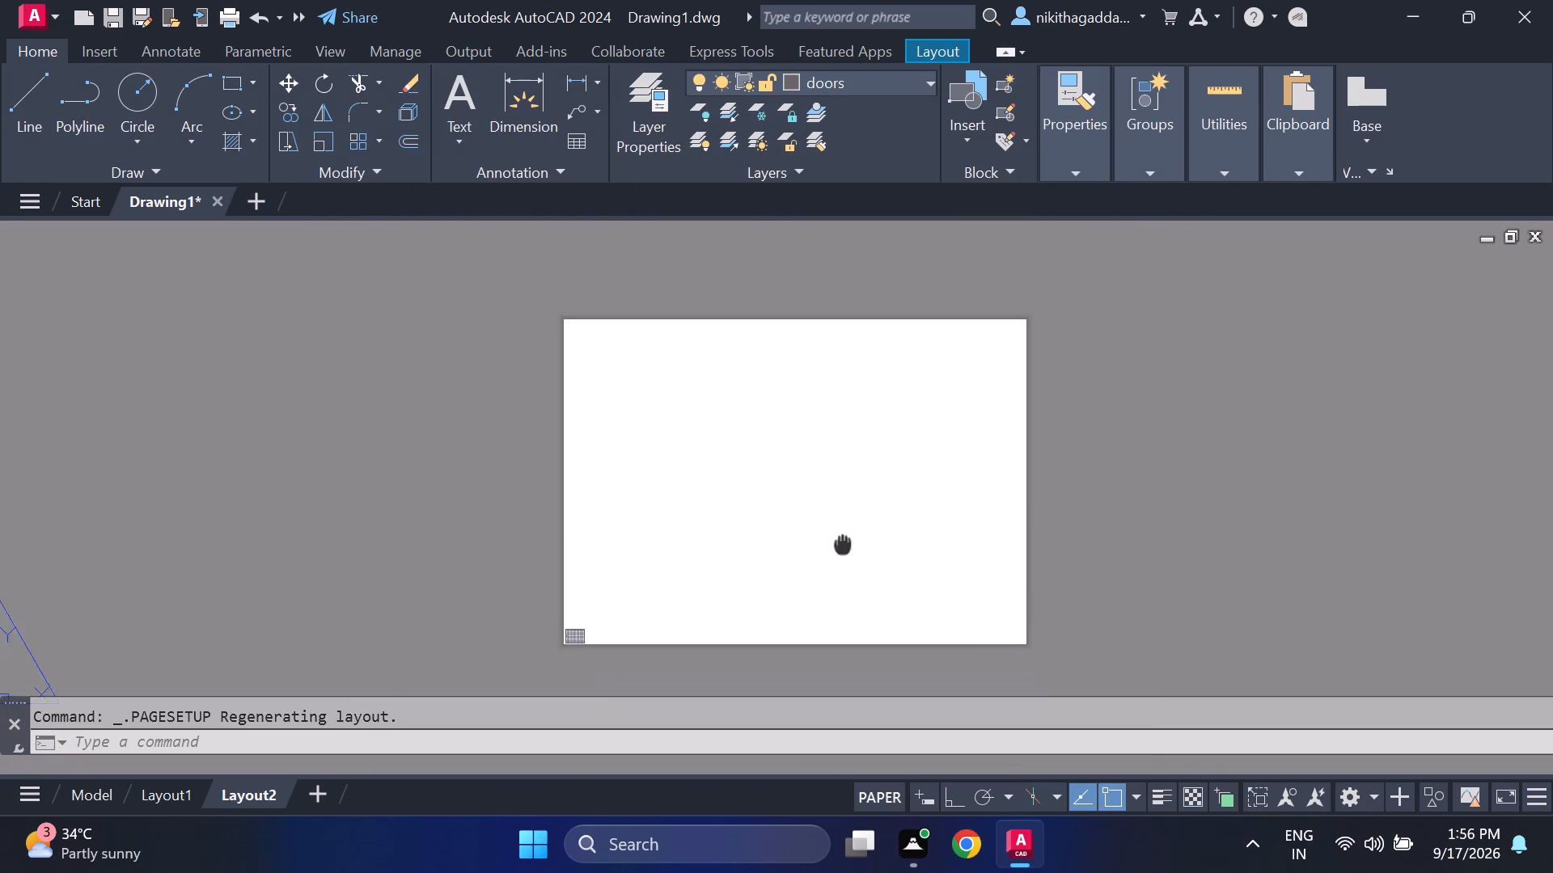
{"action": "middle_click_drag", "start_coordinate": [842, 538], "coordinate": [839, 525]}
{"action": "scroll", "coordinate": [839, 525], "scroll_direction": "up", "scroll_amount": 1}
{"action": "scroll", "coordinate": [392, 690], "scroll_direction": "up", "scroll_amount": 3}
{"action": "scroll", "coordinate": [425, 631], "scroll_direction": "up", "scroll_amount": 3}
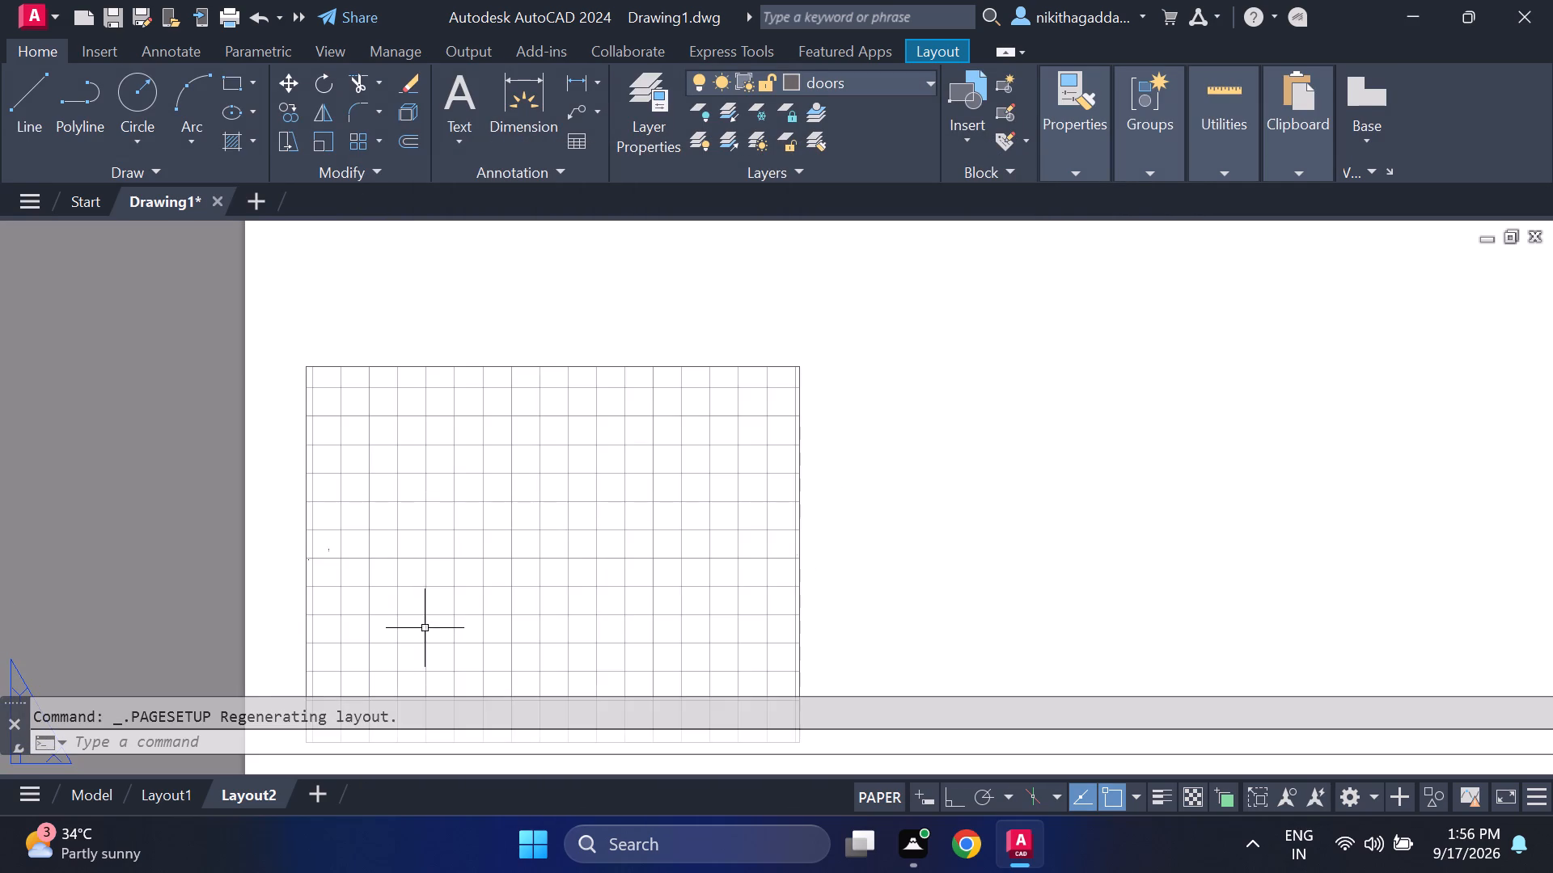
{"action": "scroll", "coordinate": [321, 545], "scroll_direction": "up", "scroll_amount": 7}
{"action": "scroll", "coordinate": [373, 603], "scroll_direction": "up", "scroll_amount": 3}
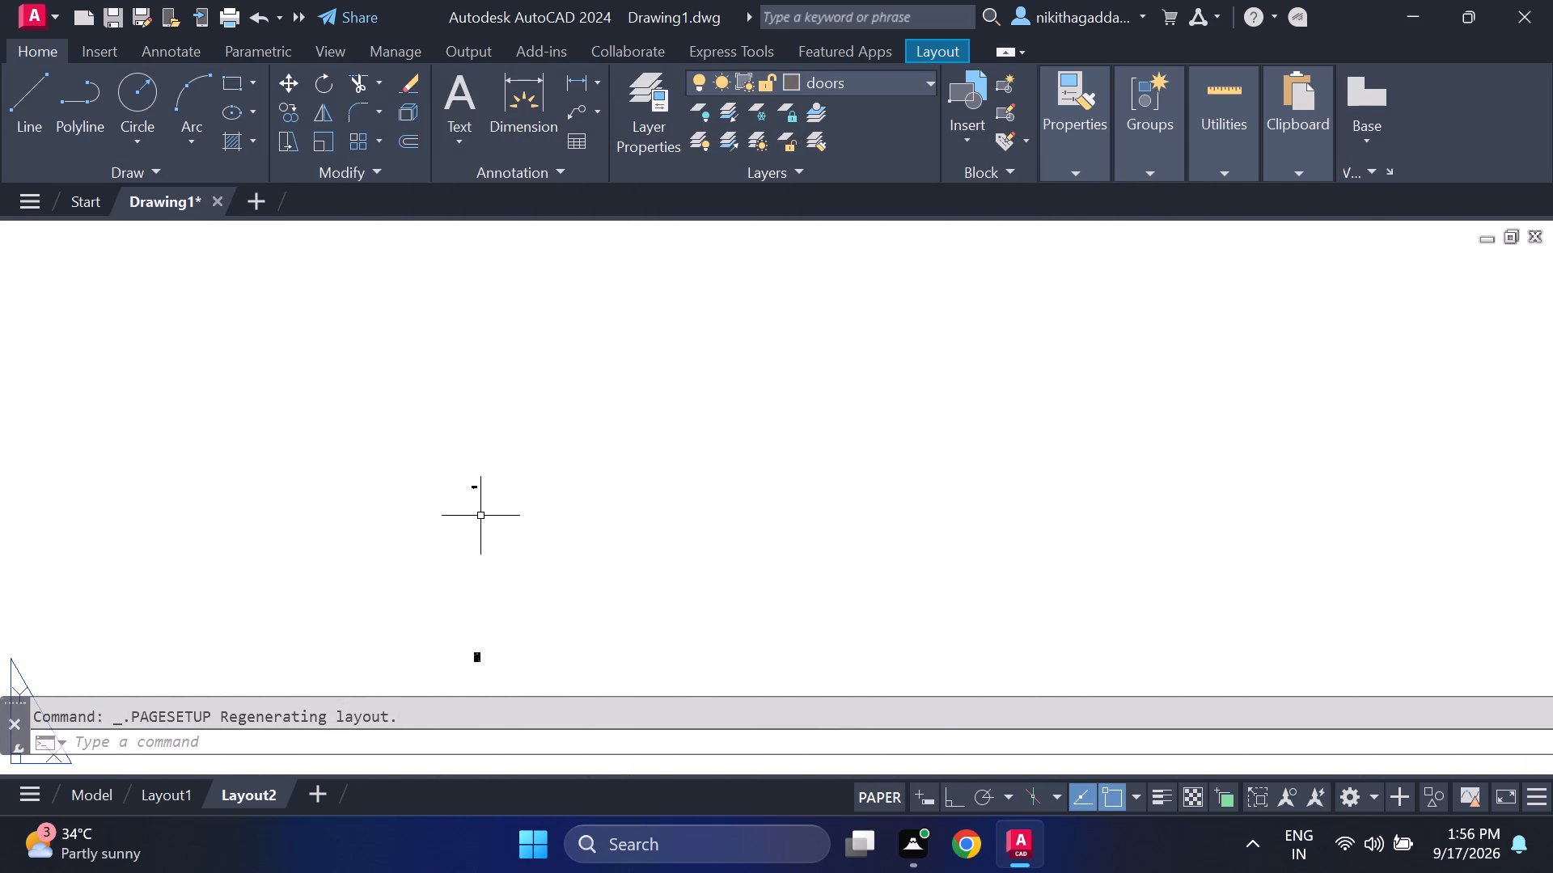
{"action": "scroll", "coordinate": [479, 506], "scroll_direction": "up", "scroll_amount": 4}
{"action": "scroll", "coordinate": [467, 516], "scroll_direction": "down", "scroll_amount": 5}
{"action": "scroll", "coordinate": [463, 643], "scroll_direction": "up", "scroll_amount": 4}
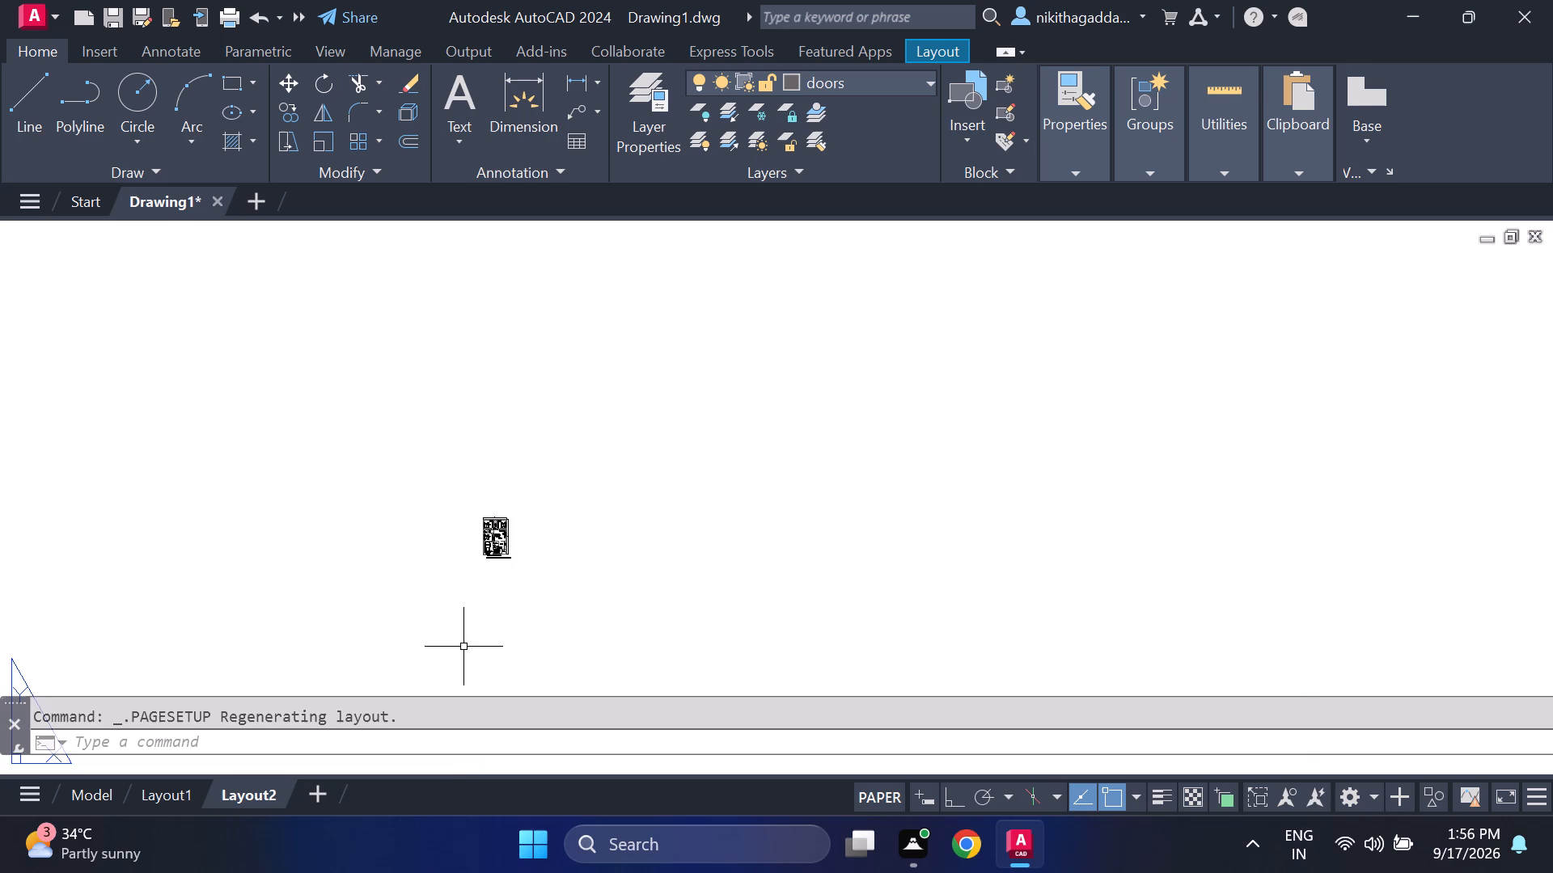
Delete the small existing viewport in the lower-left corner of the Layout2 sheet.
{"action": "scroll", "coordinate": [483, 632], "scroll_direction": "down", "scroll_amount": 5}
{"action": "scroll", "coordinate": [598, 549], "scroll_direction": "down", "scroll_amount": 6}
{"action": "scroll", "coordinate": [665, 525], "scroll_direction": "down", "scroll_amount": 5}
{"action": "left_click", "coordinate": [811, 462]}
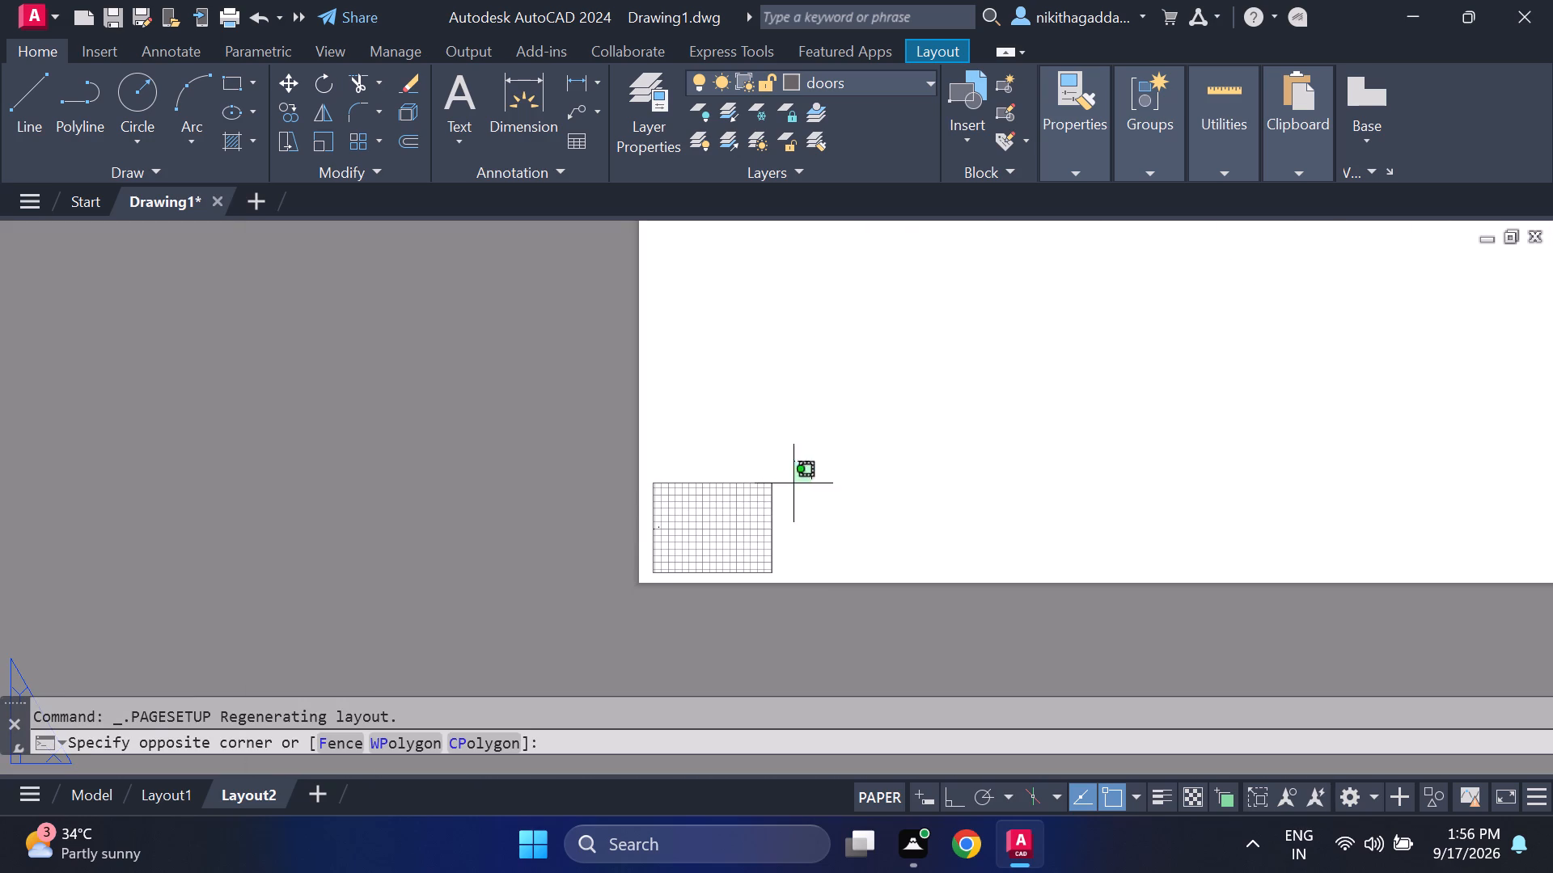
{"action": "left_click", "coordinate": [581, 637]}
{"action": "key", "text": "Delete"}
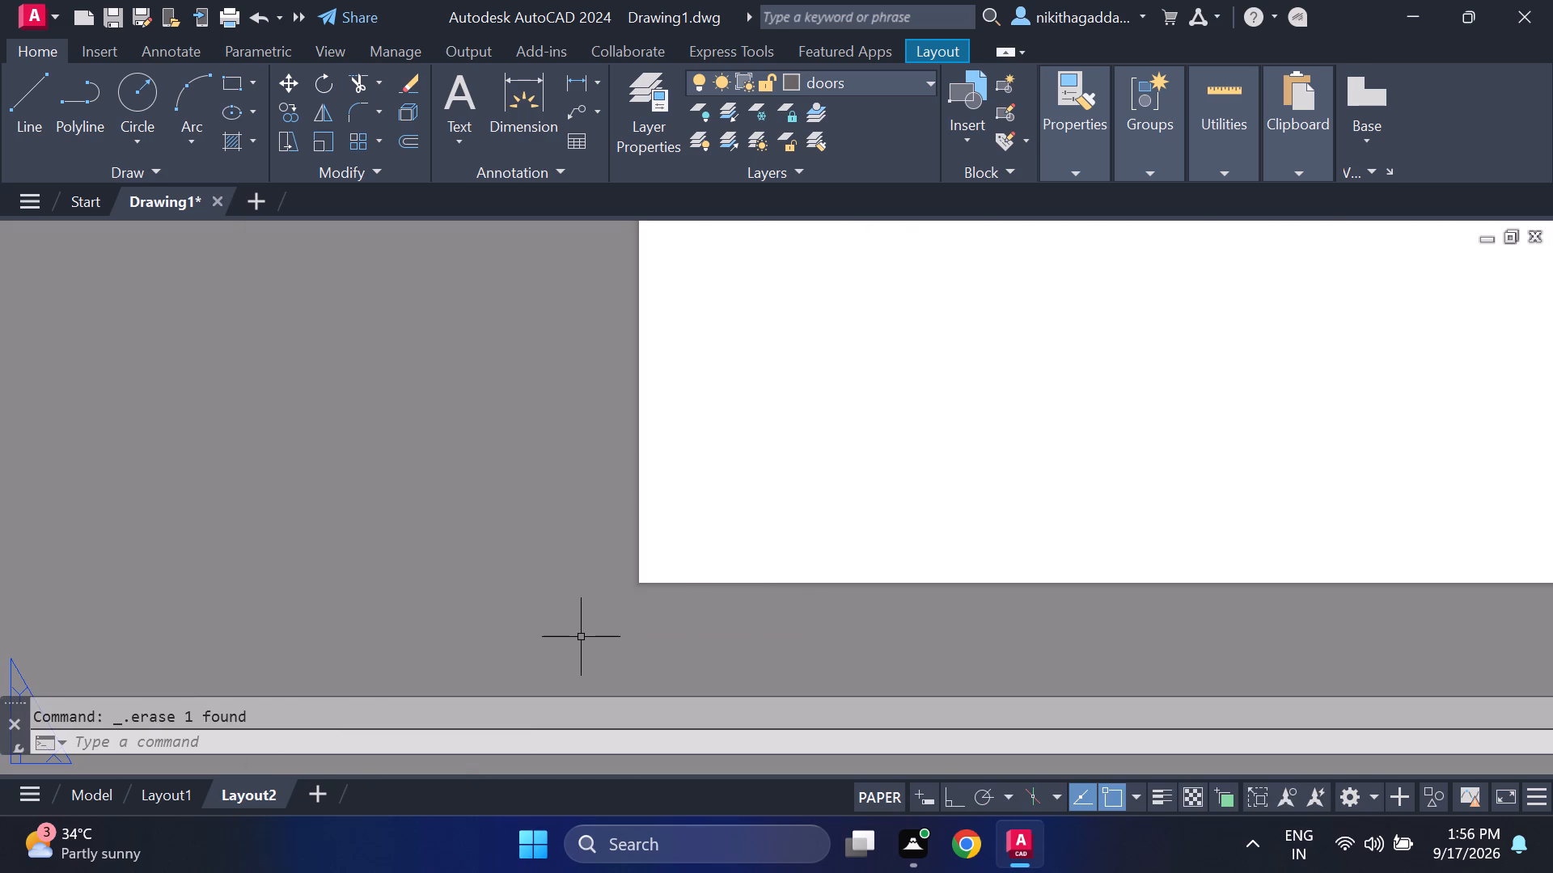
Delete the stray car drawing located far above the ground floor plan in model space.
{"action": "left_click", "coordinate": [91, 795]}
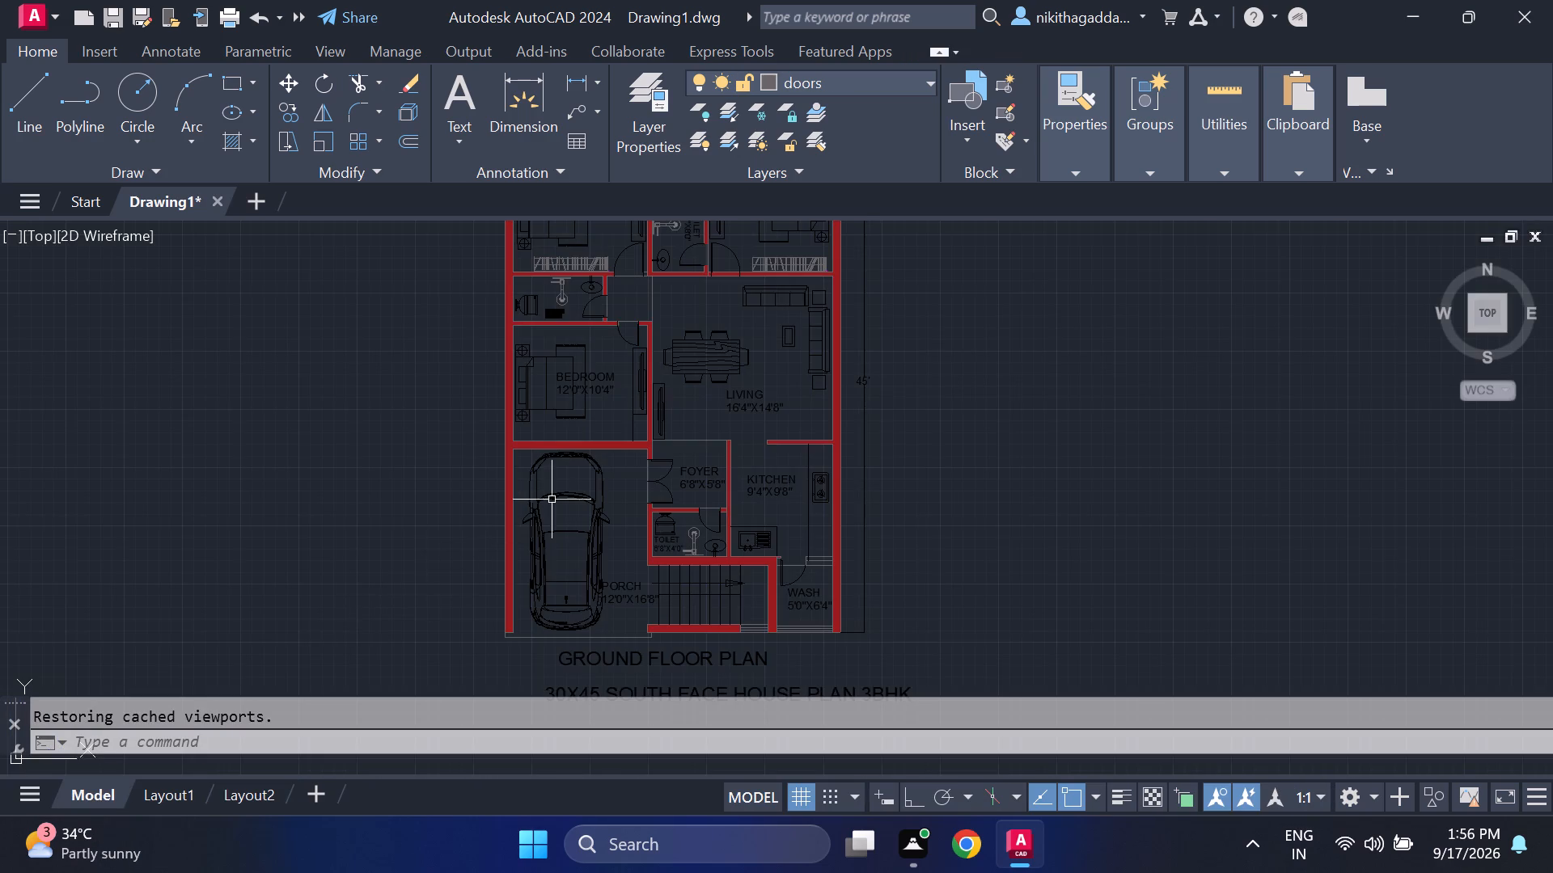
{"action": "scroll", "coordinate": [590, 454], "scroll_direction": "down", "scroll_amount": 3}
{"action": "scroll", "coordinate": [594, 512], "scroll_direction": "up", "scroll_amount": 3}
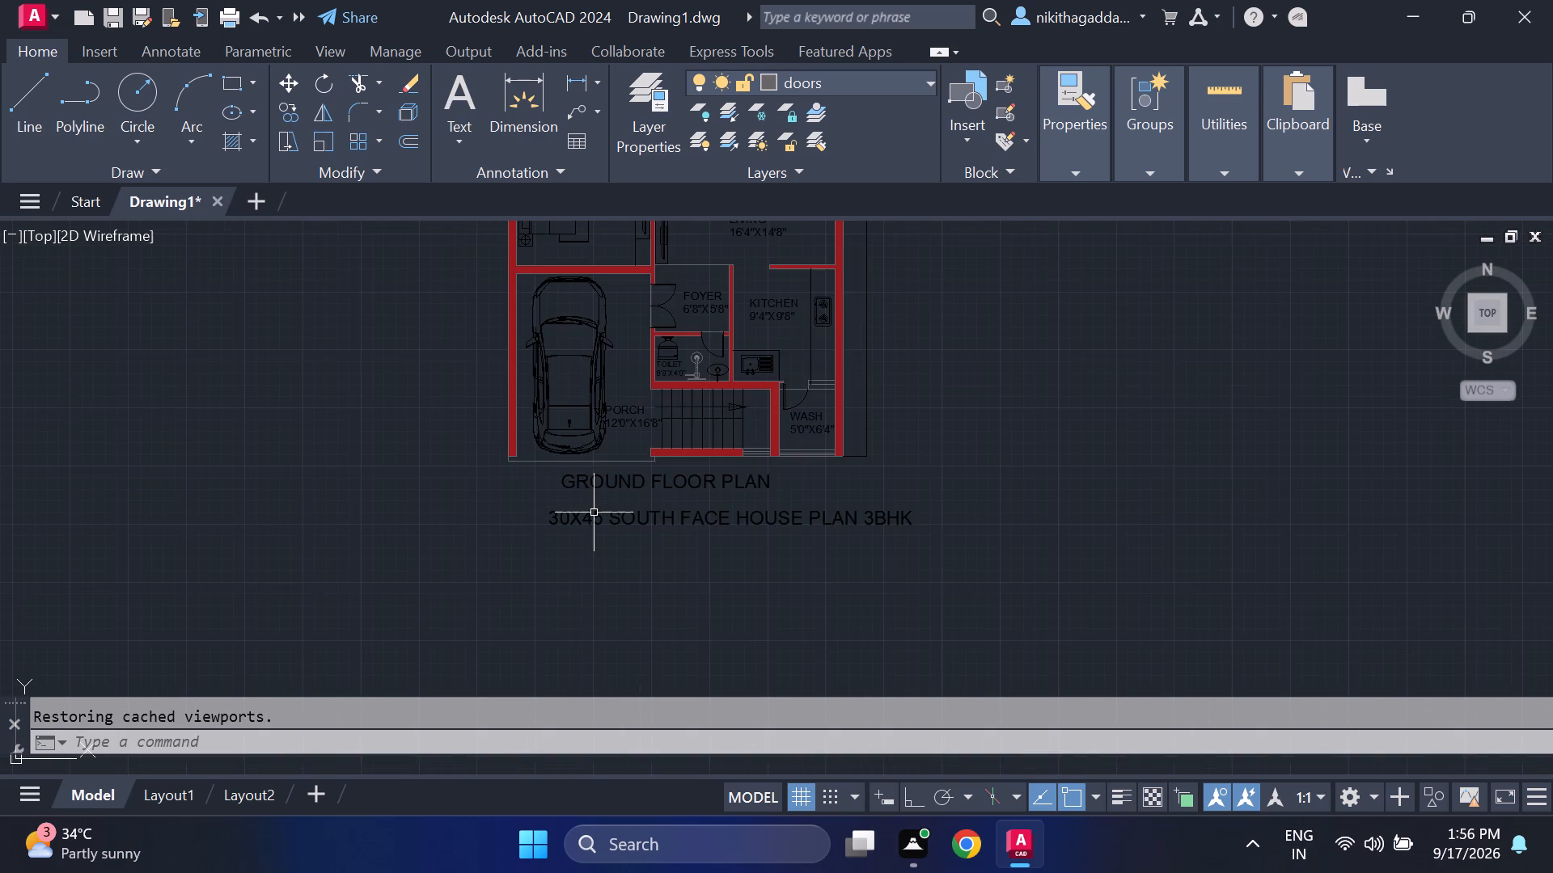
{"action": "scroll", "coordinate": [593, 512], "scroll_direction": "down", "scroll_amount": 2}
{"action": "middle_click_drag", "start_coordinate": [603, 315], "coordinate": [646, 563]}
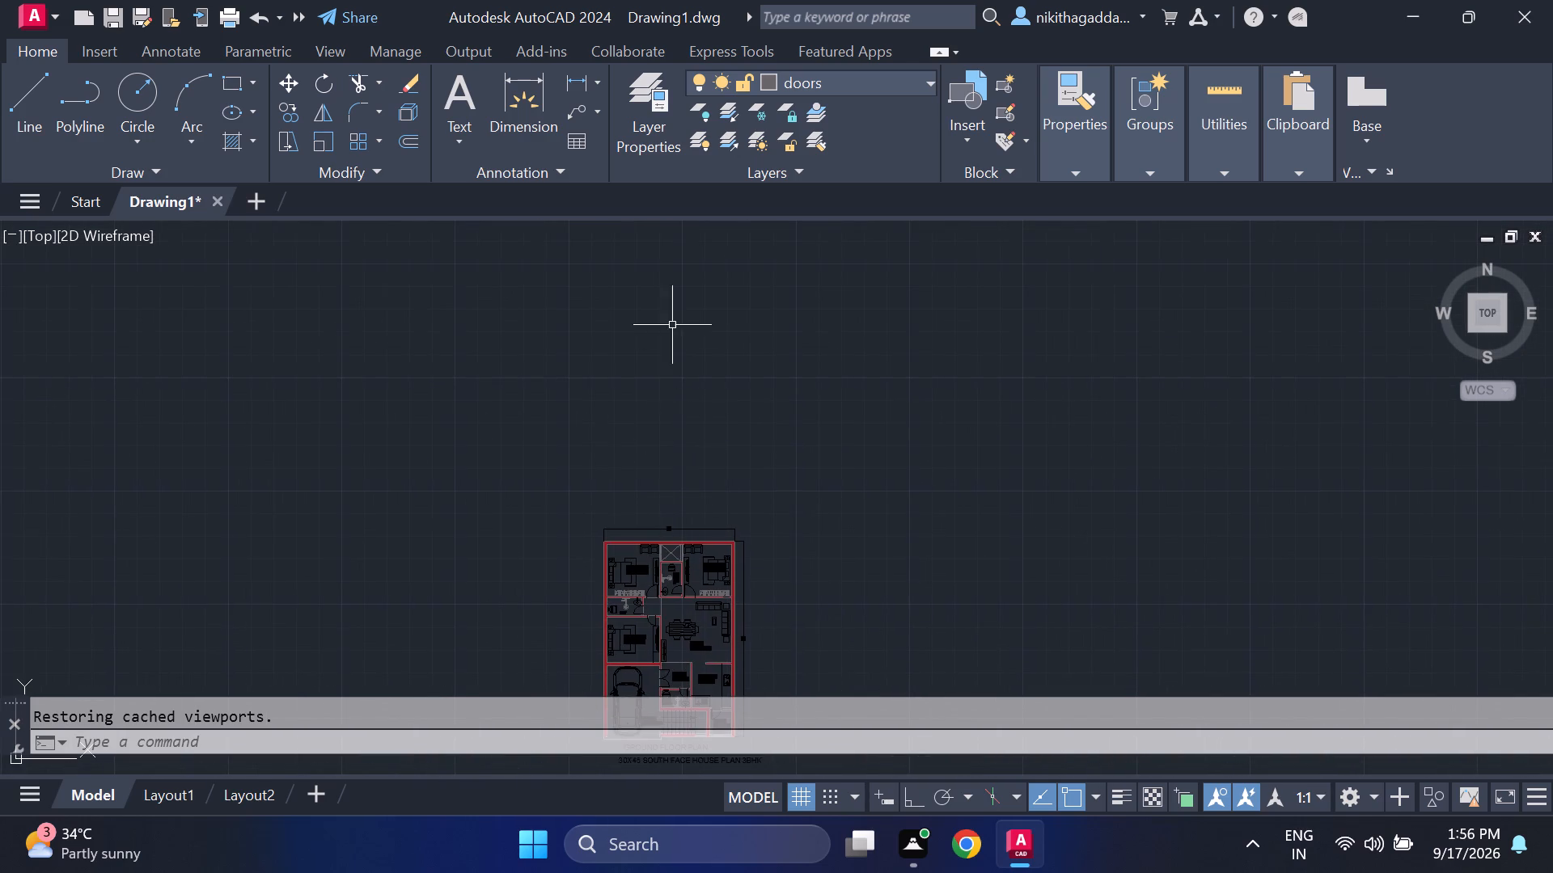
{"action": "middle_click_drag", "start_coordinate": [652, 399], "coordinate": [648, 576]}
{"action": "middle_click", "coordinate": [648, 577]}
{"action": "scroll", "coordinate": [648, 577], "scroll_direction": "down", "scroll_amount": 5}
{"action": "middle_click_drag", "start_coordinate": [661, 350], "coordinate": [655, 476]}
{"action": "left_click_drag", "start_coordinate": [708, 308], "coordinate": [641, 354]}
{"action": "left_click", "coordinate": [409, 443]}
{"action": "key", "text": "Delete"}
Check model space around the ground floor plan for other stray objects.
{"action": "scroll", "coordinate": [459, 442], "scroll_direction": "down", "scroll_amount": 2}
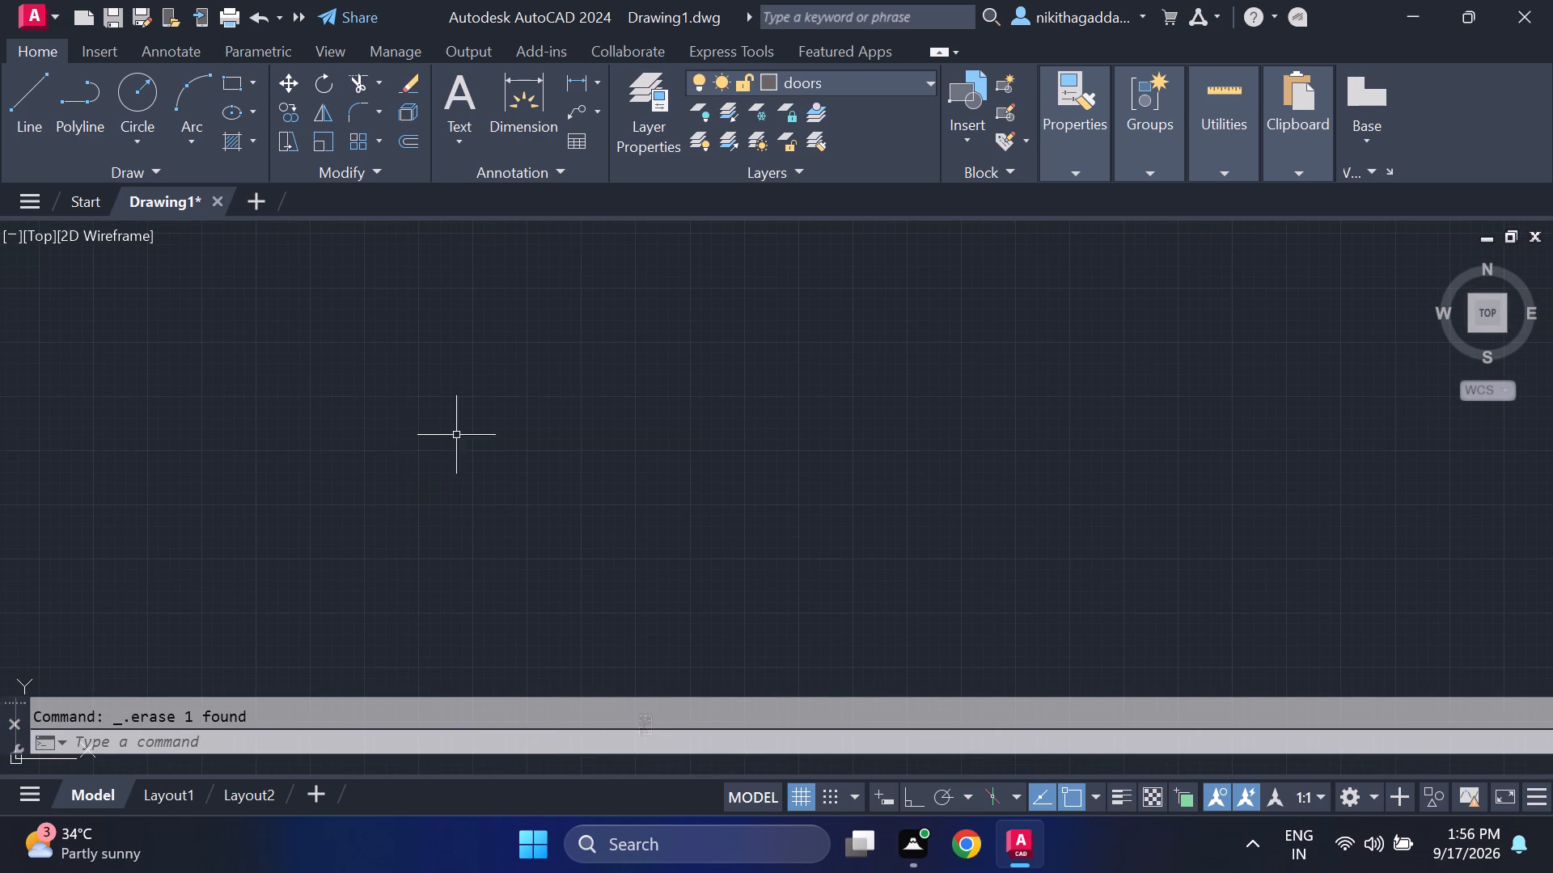
{"action": "scroll", "coordinate": [461, 449], "scroll_direction": "down", "scroll_amount": 2}
{"action": "scroll", "coordinate": [285, 537], "scroll_direction": "down", "scroll_amount": 4}
{"action": "scroll", "coordinate": [283, 538], "scroll_direction": "up", "scroll_amount": 4}
{"action": "scroll", "coordinate": [556, 554], "scroll_direction": "up", "scroll_amount": 3}
{"action": "scroll", "coordinate": [411, 508], "scroll_direction": "up", "scroll_amount": 4}
{"action": "middle_click_drag", "start_coordinate": [616, 408], "coordinate": [543, 495]}
{"action": "scroll", "coordinate": [611, 430], "scroll_direction": "up", "scroll_amount": 3}
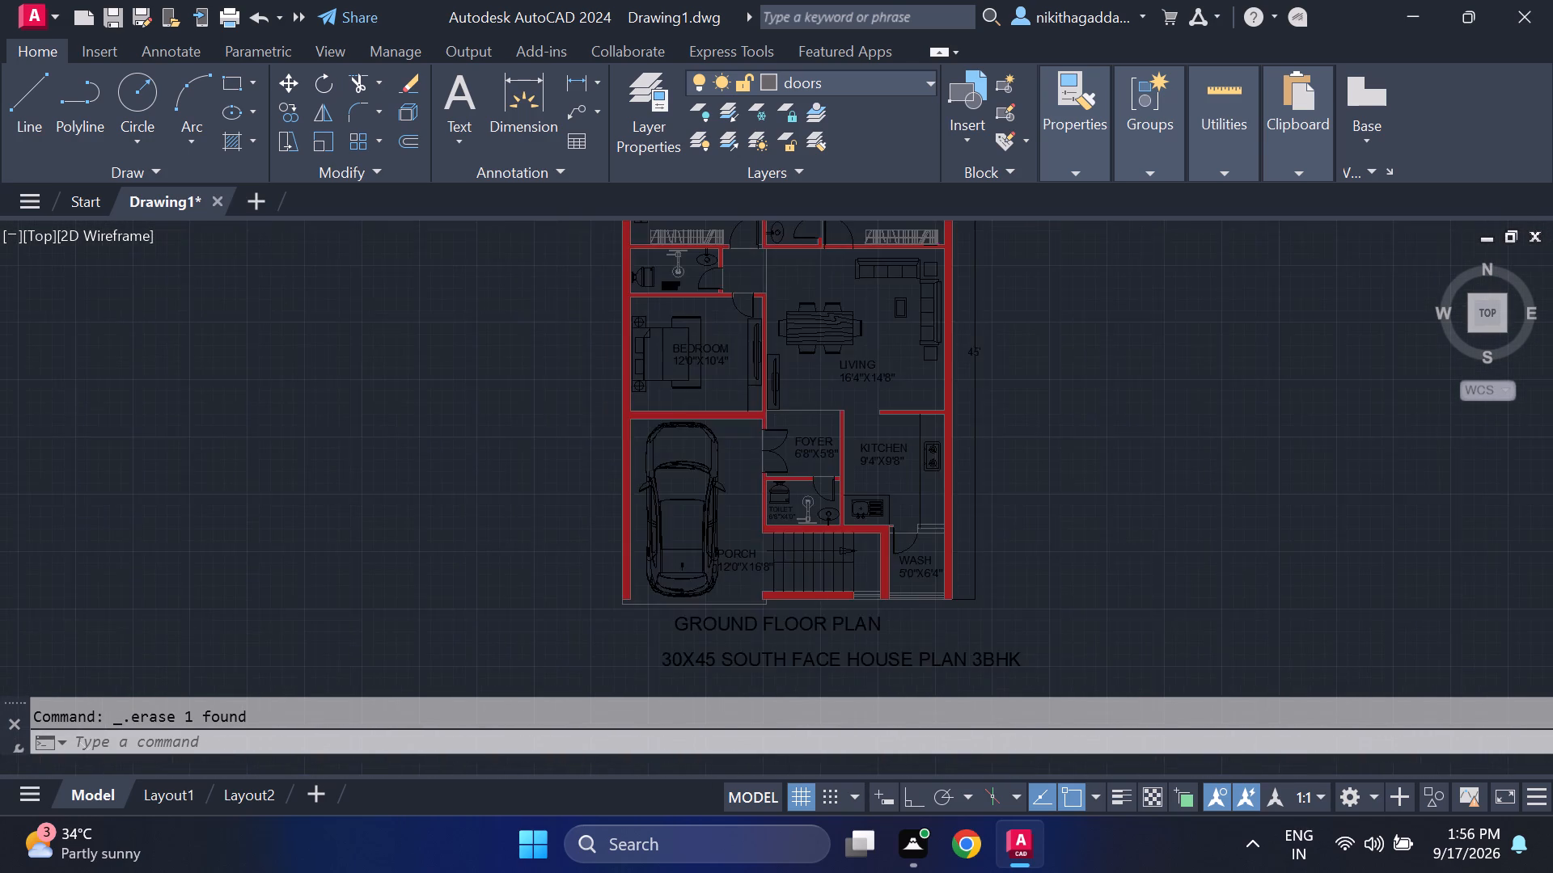
{"action": "scroll", "coordinate": [613, 428], "scroll_direction": "up", "scroll_amount": 1}
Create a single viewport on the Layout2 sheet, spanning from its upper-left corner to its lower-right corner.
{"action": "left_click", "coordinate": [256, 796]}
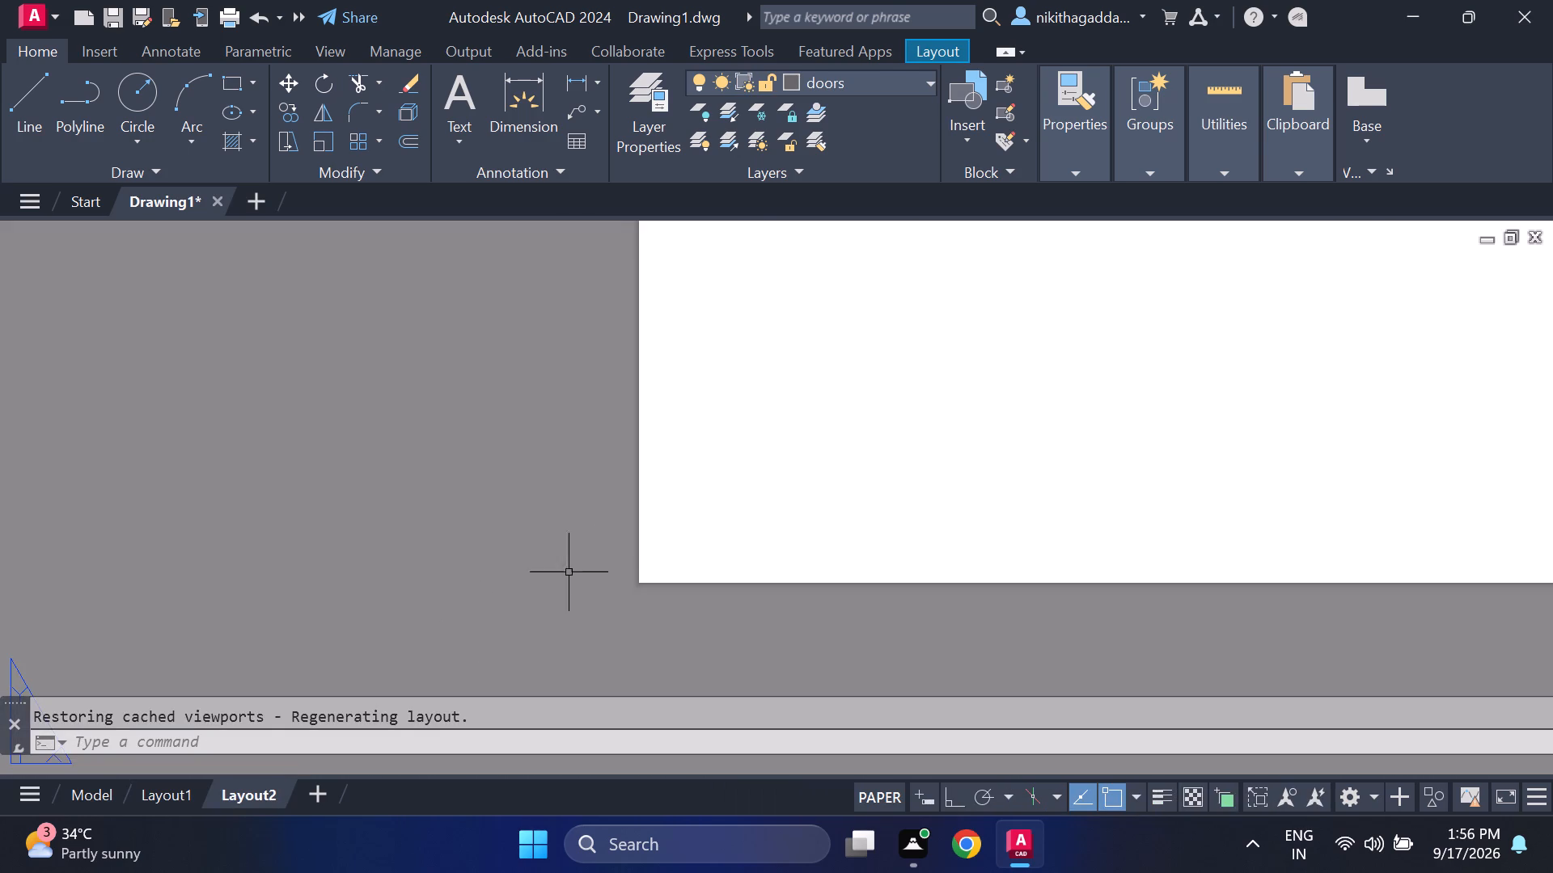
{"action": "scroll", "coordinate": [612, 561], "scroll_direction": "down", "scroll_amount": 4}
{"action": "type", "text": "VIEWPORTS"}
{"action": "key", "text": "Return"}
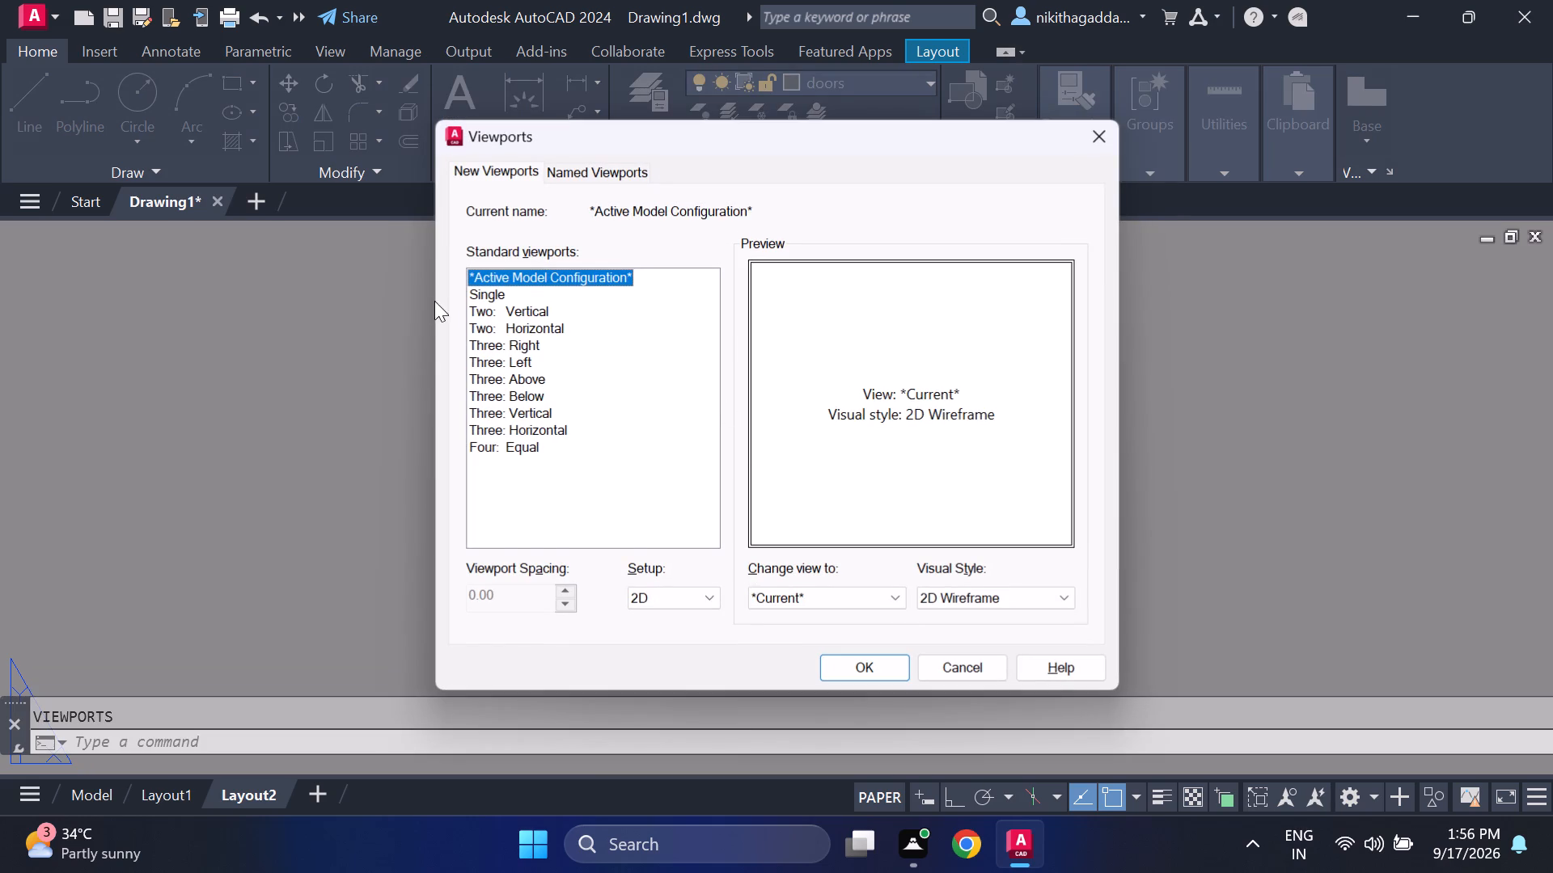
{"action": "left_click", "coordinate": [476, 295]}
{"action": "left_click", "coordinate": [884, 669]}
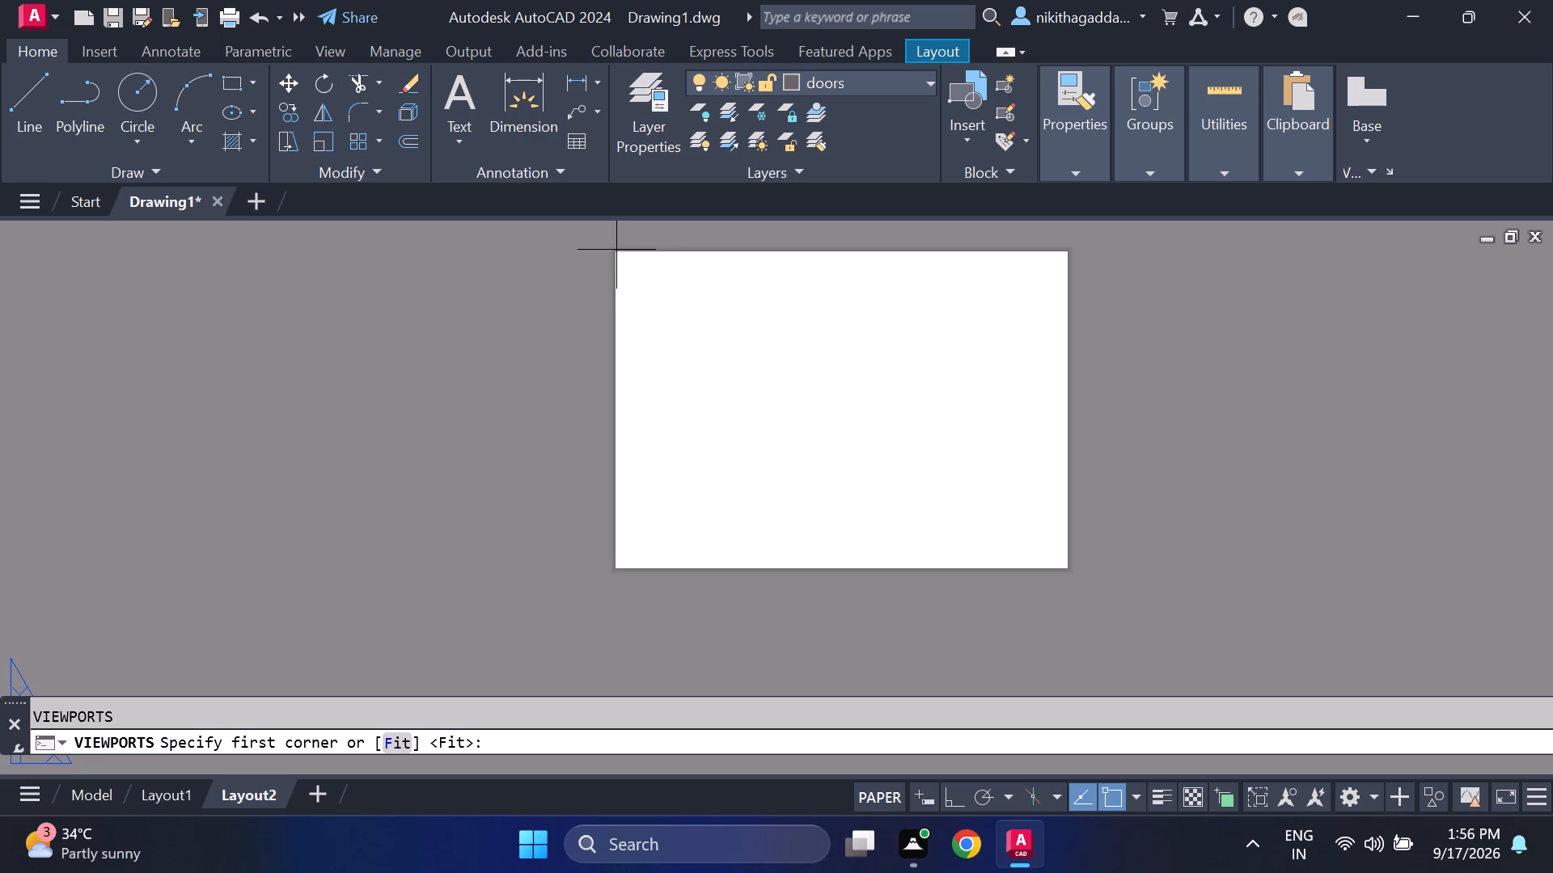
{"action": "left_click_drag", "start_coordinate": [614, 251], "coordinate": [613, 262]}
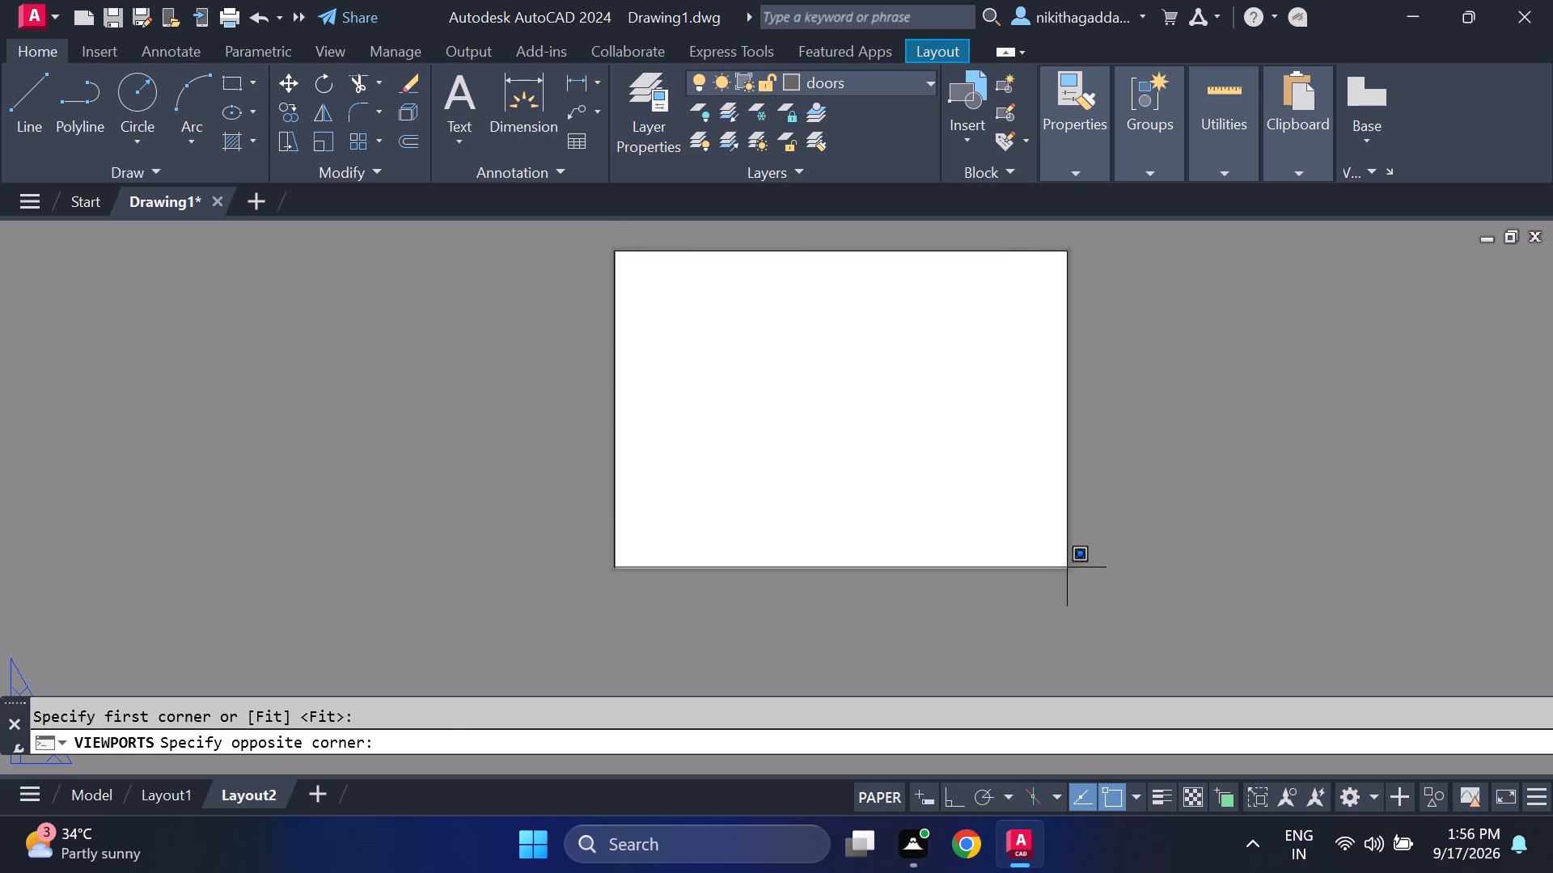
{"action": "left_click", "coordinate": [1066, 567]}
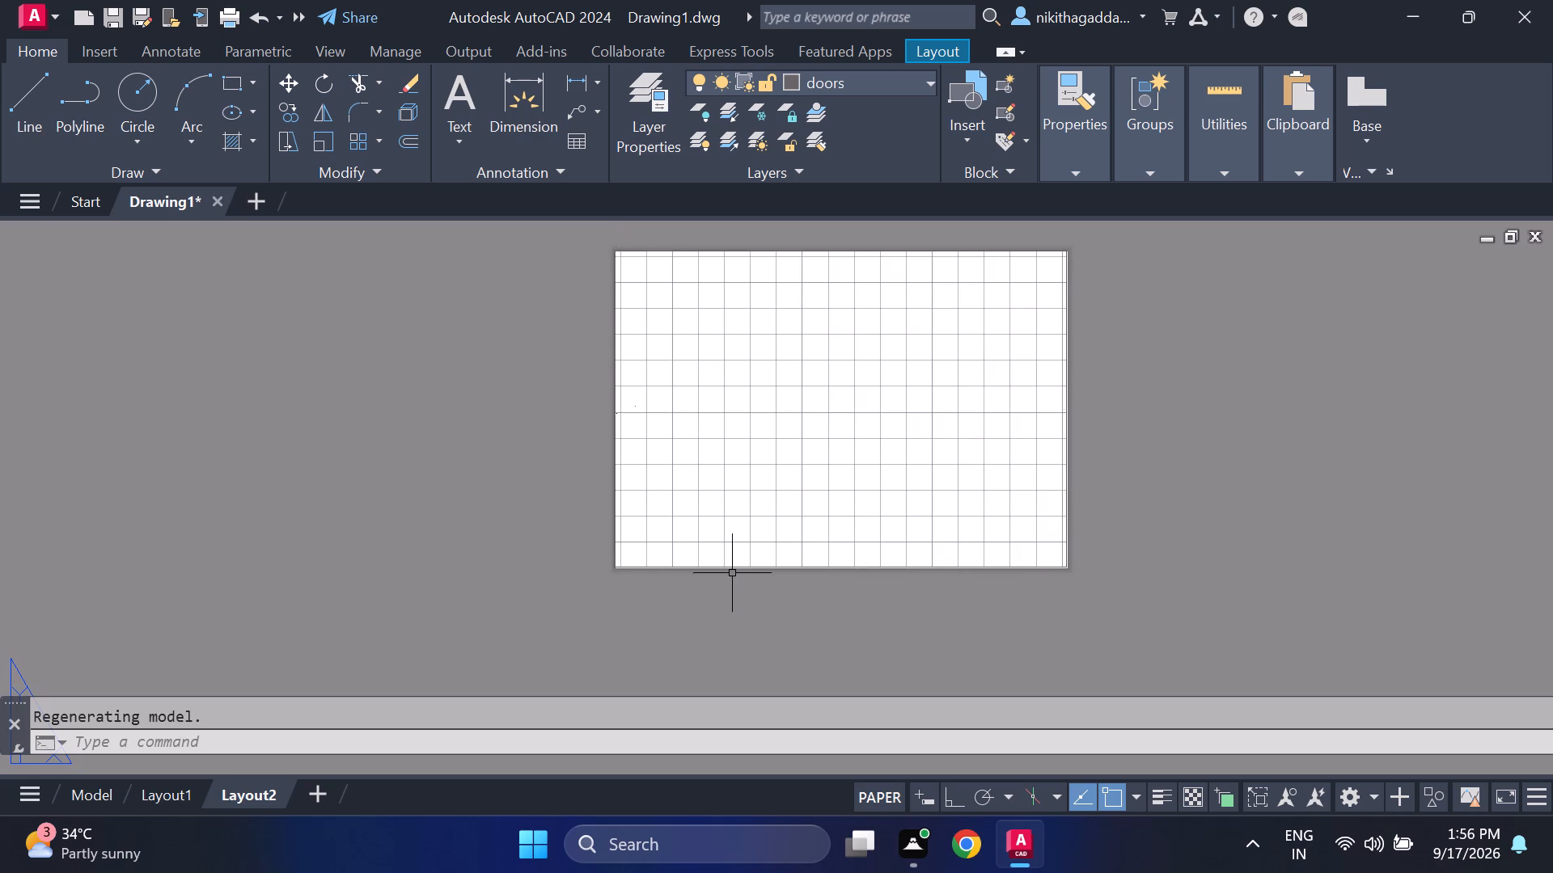
Examine how the house plan appears inside the new Layout2 viewport, including its position and size relative to the sheet.
{"action": "scroll", "coordinate": [671, 456], "scroll_direction": "up", "scroll_amount": 2}
{"action": "scroll", "coordinate": [888, 579], "scroll_direction": "up", "scroll_amount": 2}
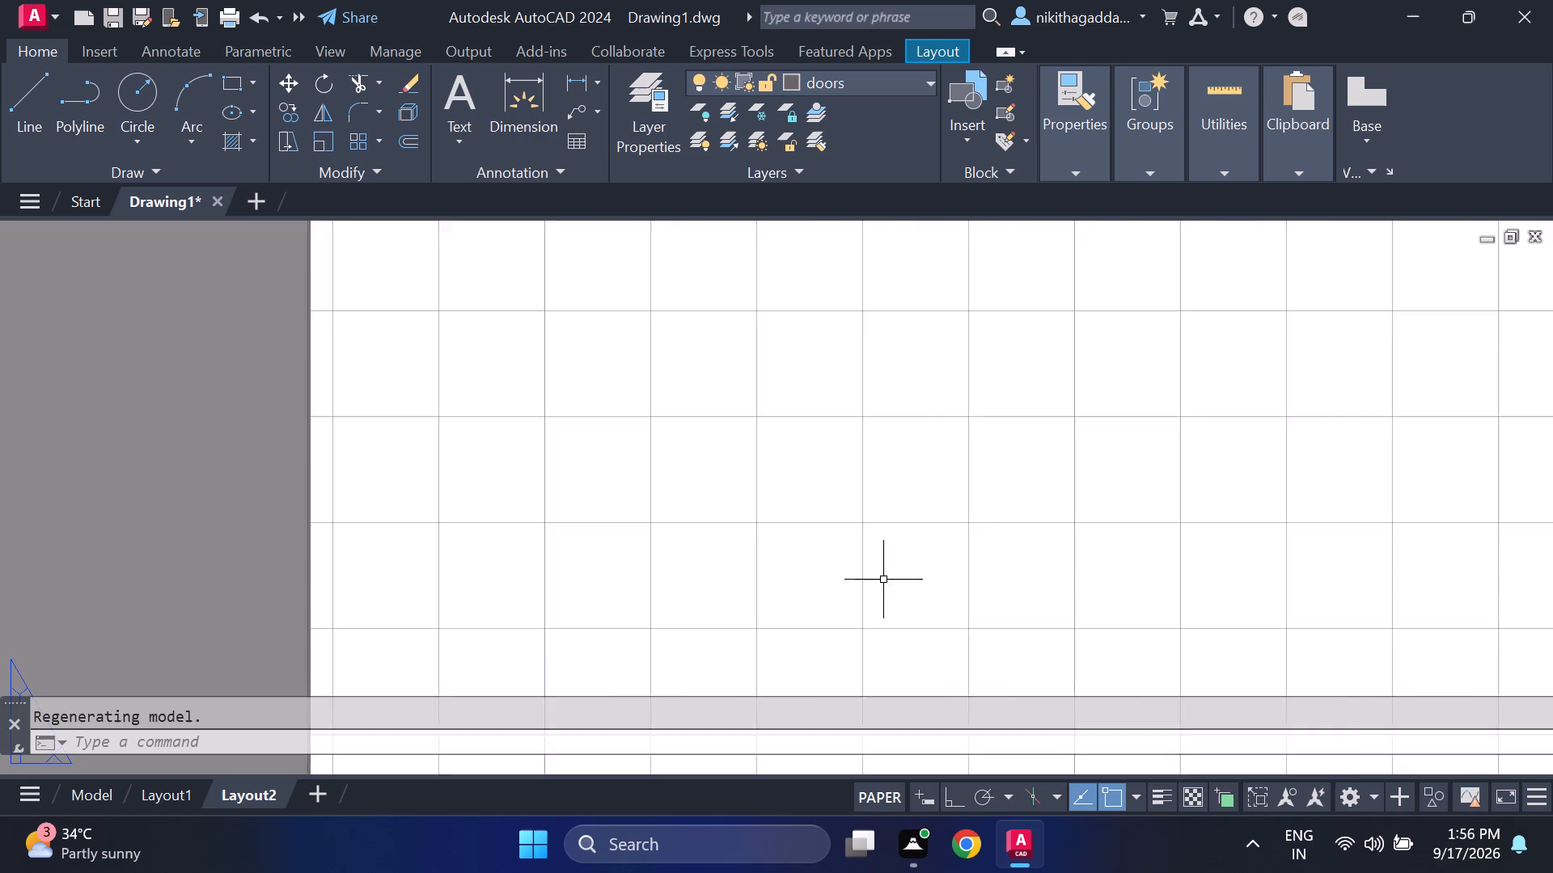
{"action": "scroll", "coordinate": [882, 580], "scroll_direction": "up", "scroll_amount": 2}
{"action": "scroll", "coordinate": [856, 590], "scroll_direction": "down", "scroll_amount": 4}
{"action": "middle_click_drag", "start_coordinate": [631, 652], "coordinate": [665, 528]}
{"action": "scroll", "coordinate": [658, 559], "scroll_direction": "up", "scroll_amount": 5}
{"action": "scroll", "coordinate": [640, 578], "scroll_direction": "down", "scroll_amount": 5}
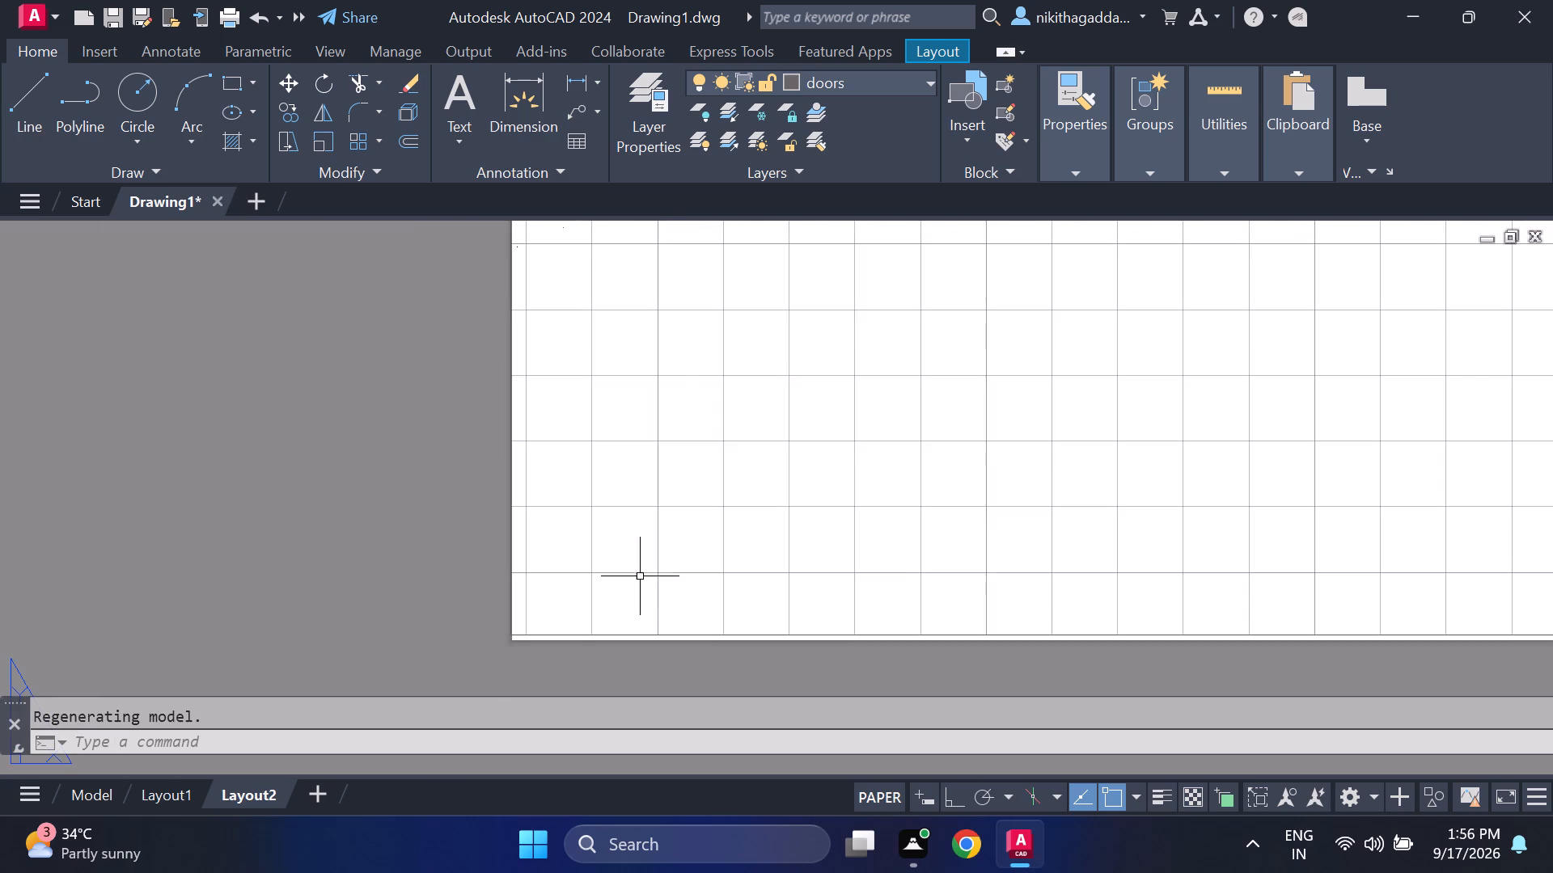
{"action": "scroll", "coordinate": [839, 577], "scroll_direction": "down", "scroll_amount": 5}
{"action": "scroll", "coordinate": [833, 539], "scroll_direction": "up", "scroll_amount": 4}
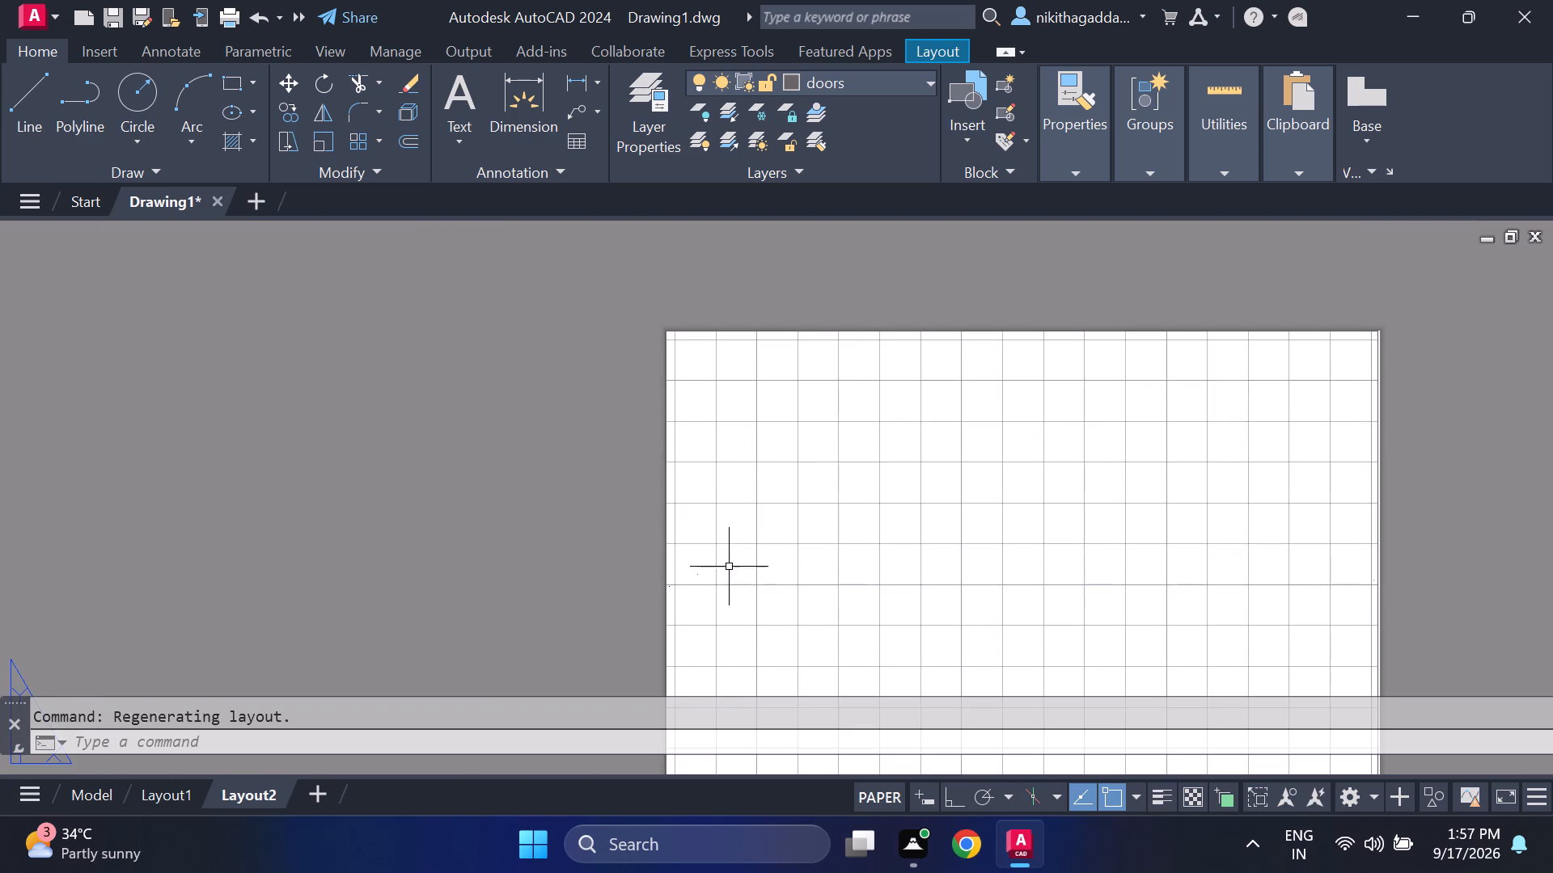
{"action": "scroll", "coordinate": [722, 572], "scroll_direction": "up", "scroll_amount": 3}
{"action": "scroll", "coordinate": [628, 574], "scroll_direction": "up", "scroll_amount": 9}
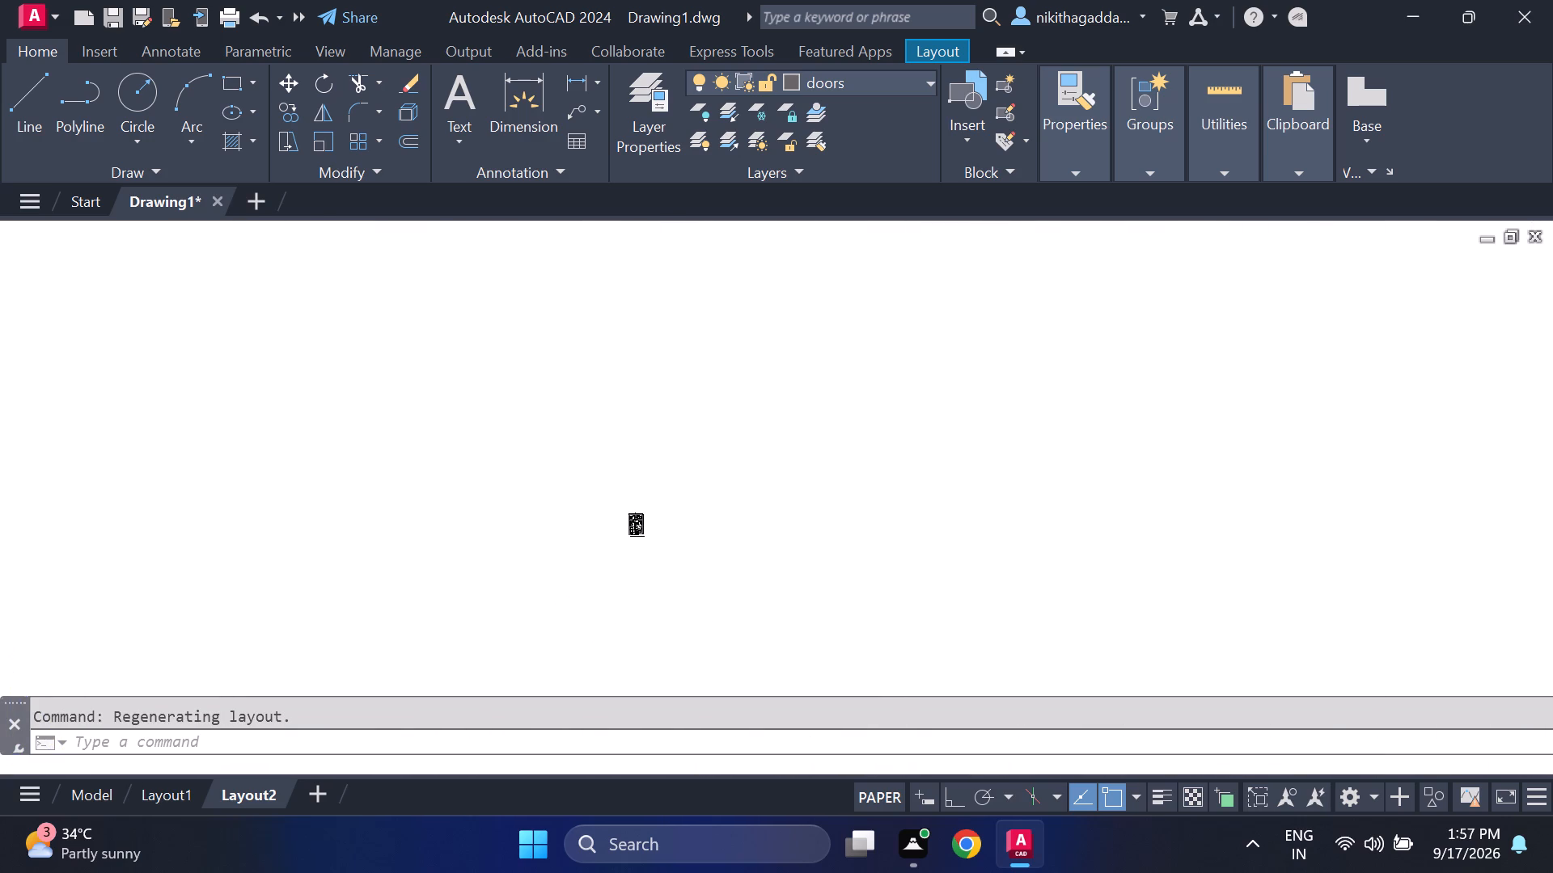
{"action": "scroll", "coordinate": [654, 541], "scroll_direction": "up", "scroll_amount": 2}
{"action": "scroll", "coordinate": [541, 500], "scroll_direction": "up", "scroll_amount": 4}
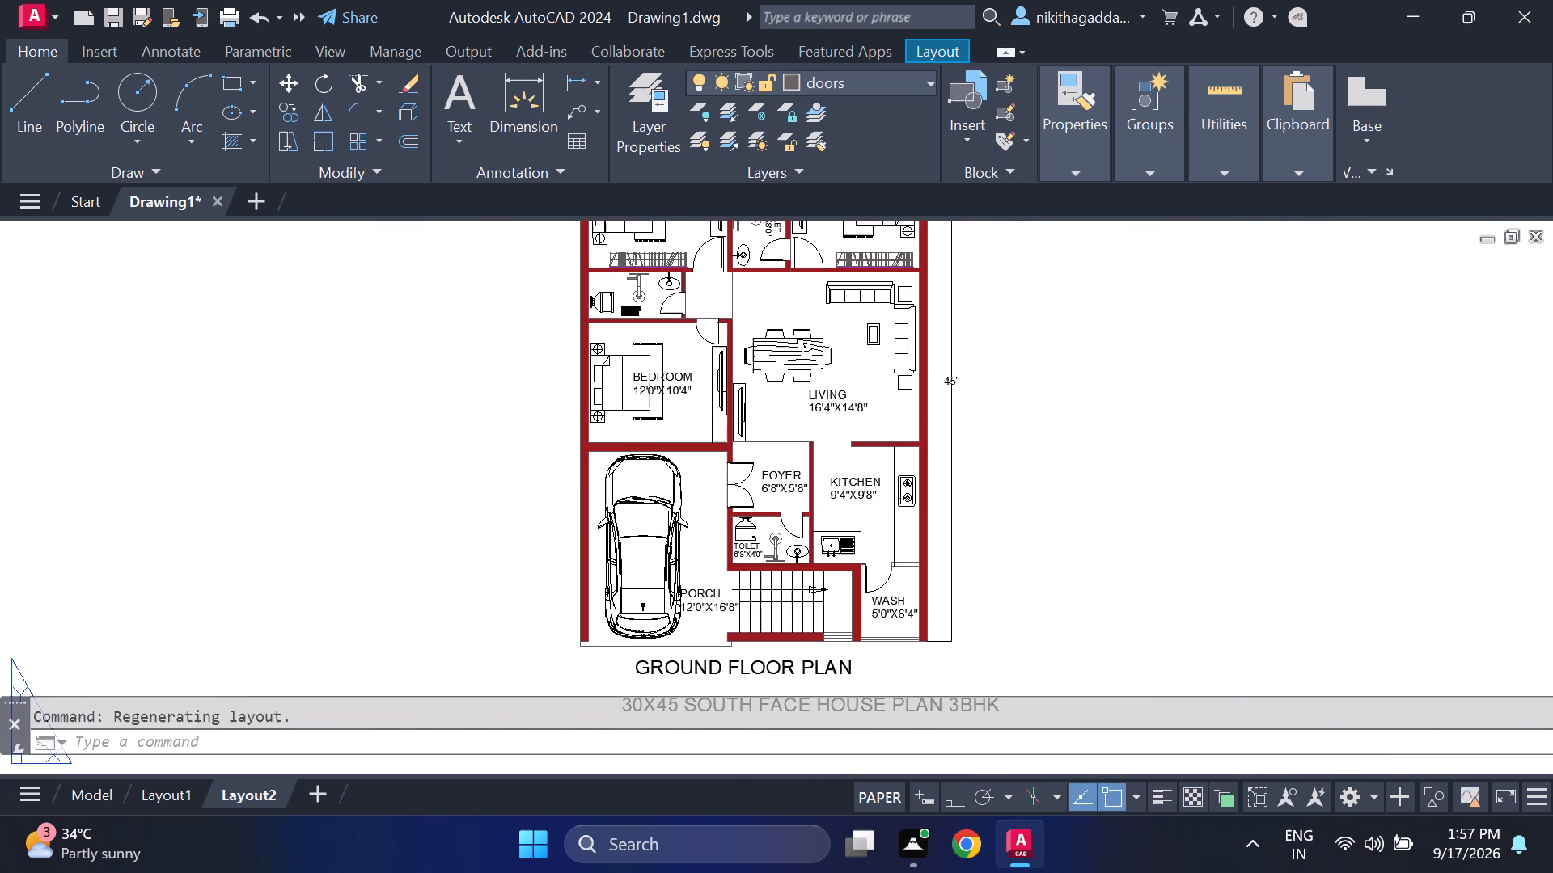
{"action": "left_click_drag", "start_coordinate": [1062, 368], "coordinate": [977, 382]}
{"action": "left_click", "coordinate": [408, 553]}
{"action": "scroll", "coordinate": [695, 491], "scroll_direction": "down", "scroll_amount": 1}
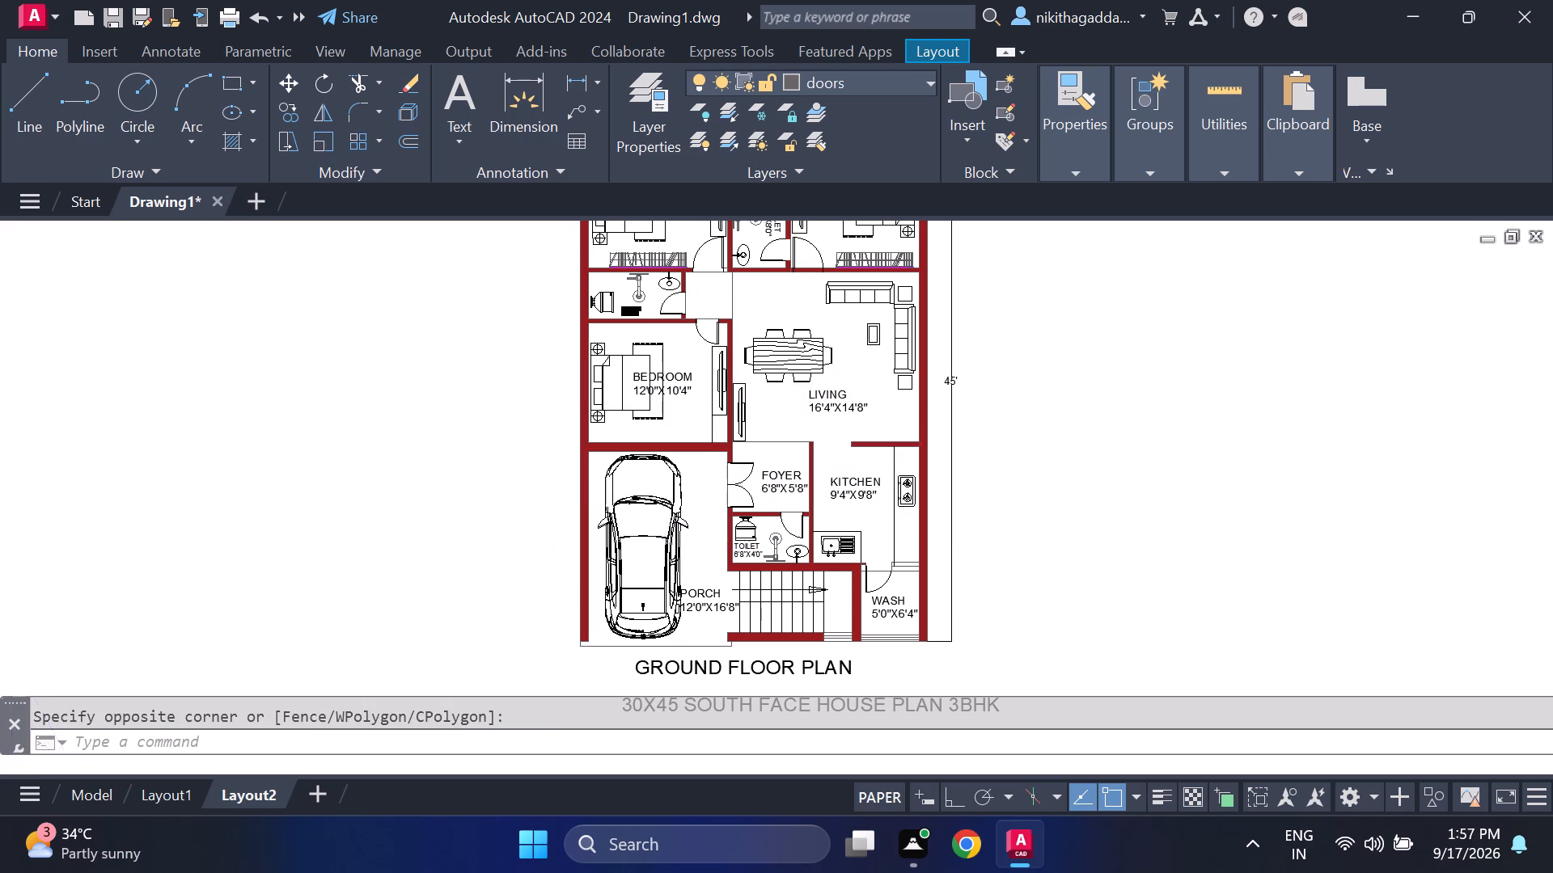
{"action": "scroll", "coordinate": [695, 491], "scroll_direction": "down", "scroll_amount": 3}
{"action": "scroll", "coordinate": [733, 493], "scroll_direction": "up", "scroll_amount": 4}
{"action": "scroll", "coordinate": [574, 473], "scroll_direction": "up", "scroll_amount": 1}
{"action": "middle_click_drag", "start_coordinate": [574, 473], "coordinate": [759, 515]}
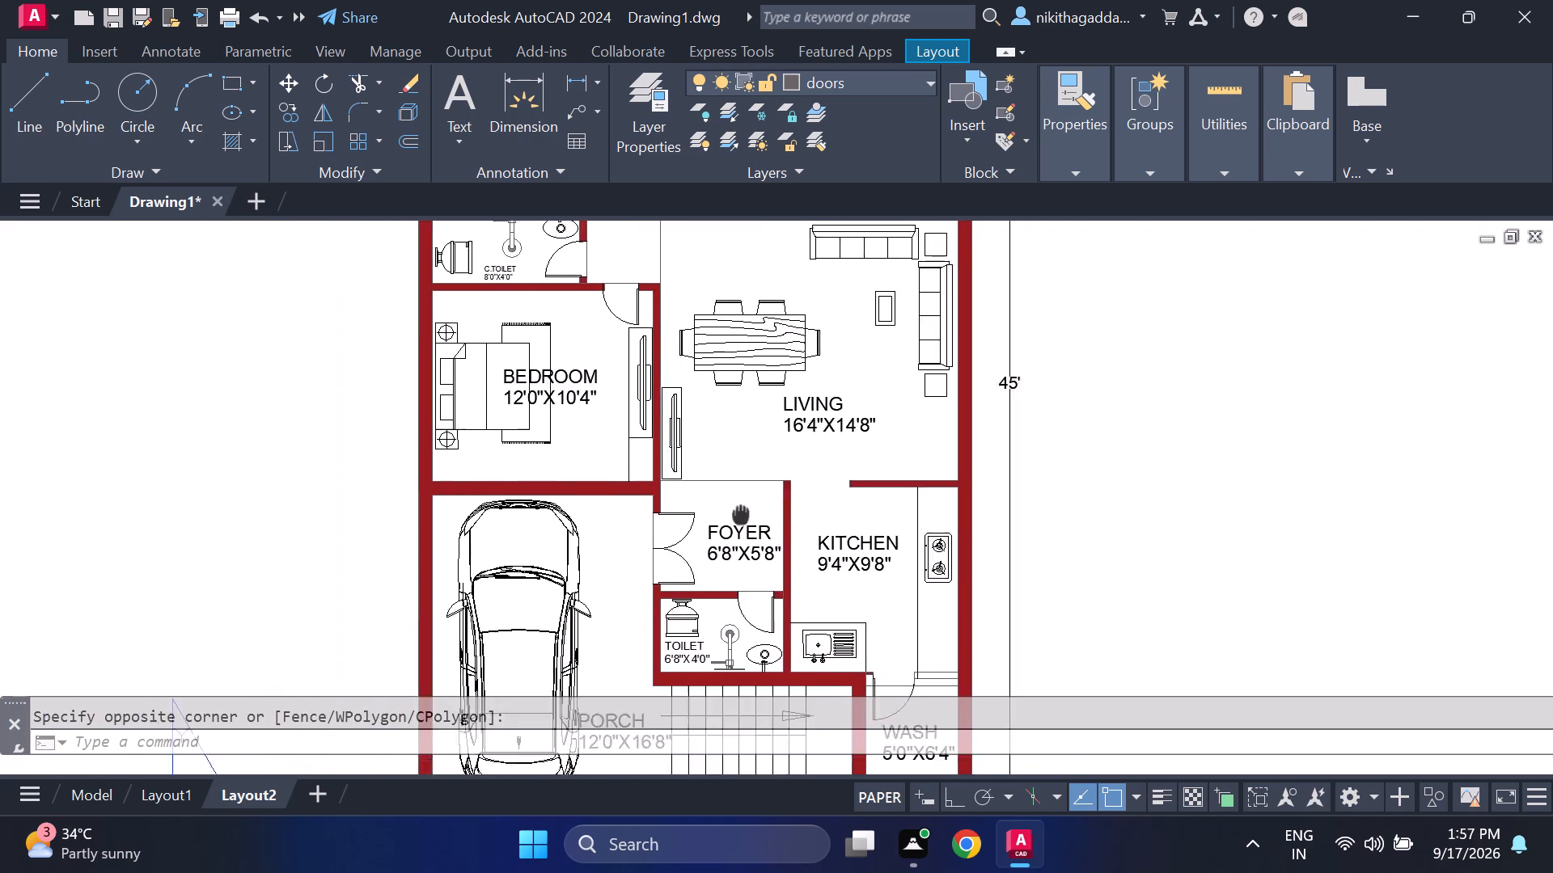
{"action": "middle_click_drag", "start_coordinate": [759, 515], "coordinate": [1040, 549]}
{"action": "scroll", "coordinate": [1033, 553], "scroll_direction": "up", "scroll_amount": 2}
{"action": "scroll", "coordinate": [925, 541], "scroll_direction": "up", "scroll_amount": 4}
{"action": "scroll", "coordinate": [869, 574], "scroll_direction": "down", "scroll_amount": 6}
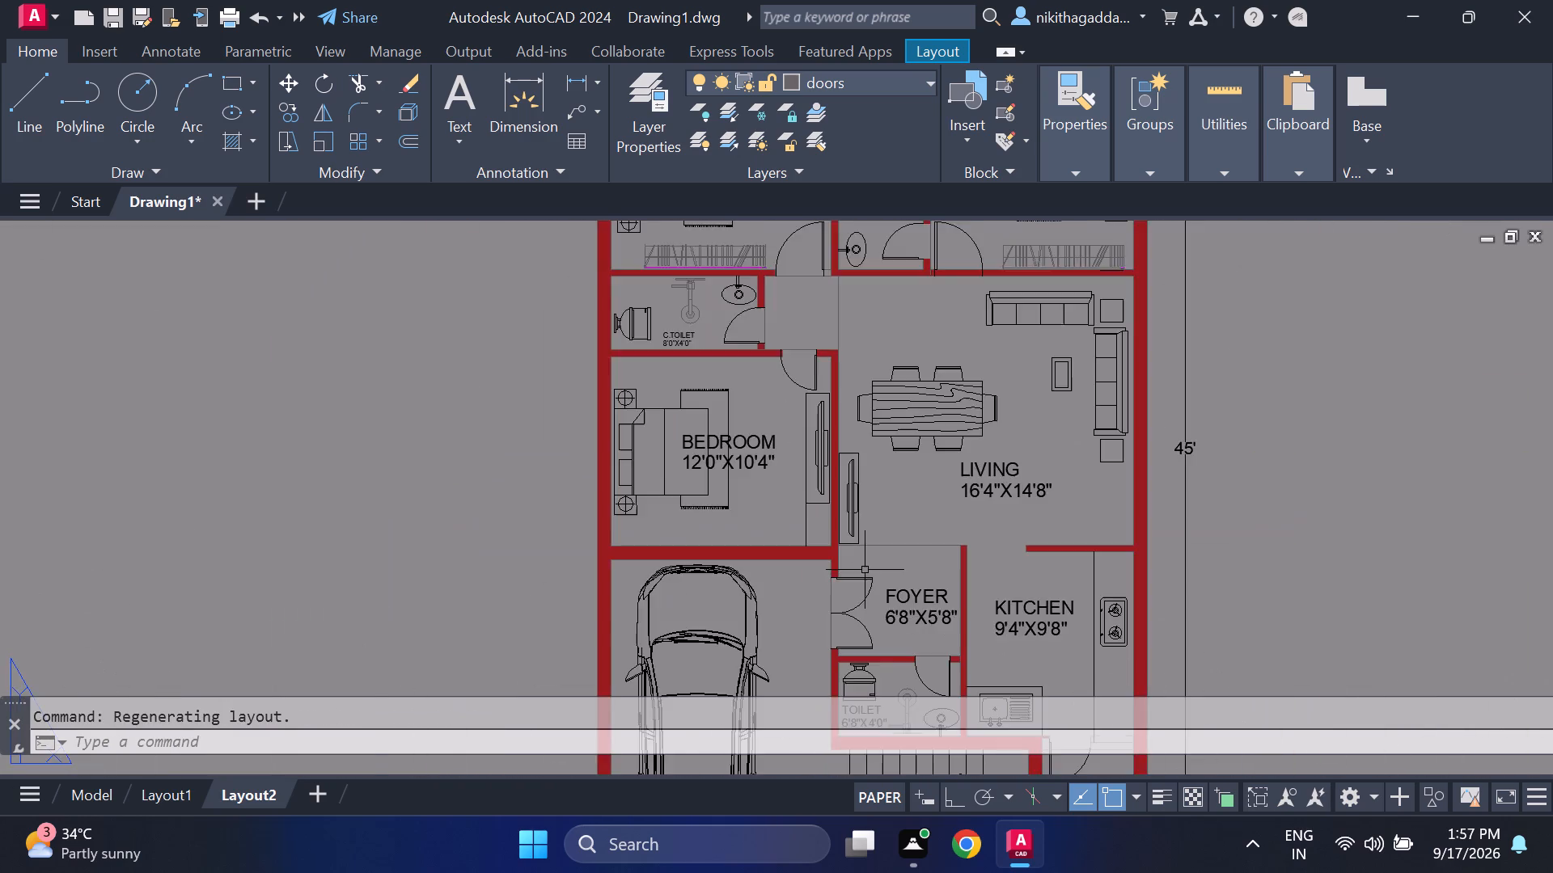
{"action": "scroll", "coordinate": [865, 579], "scroll_direction": "down", "scroll_amount": 17}
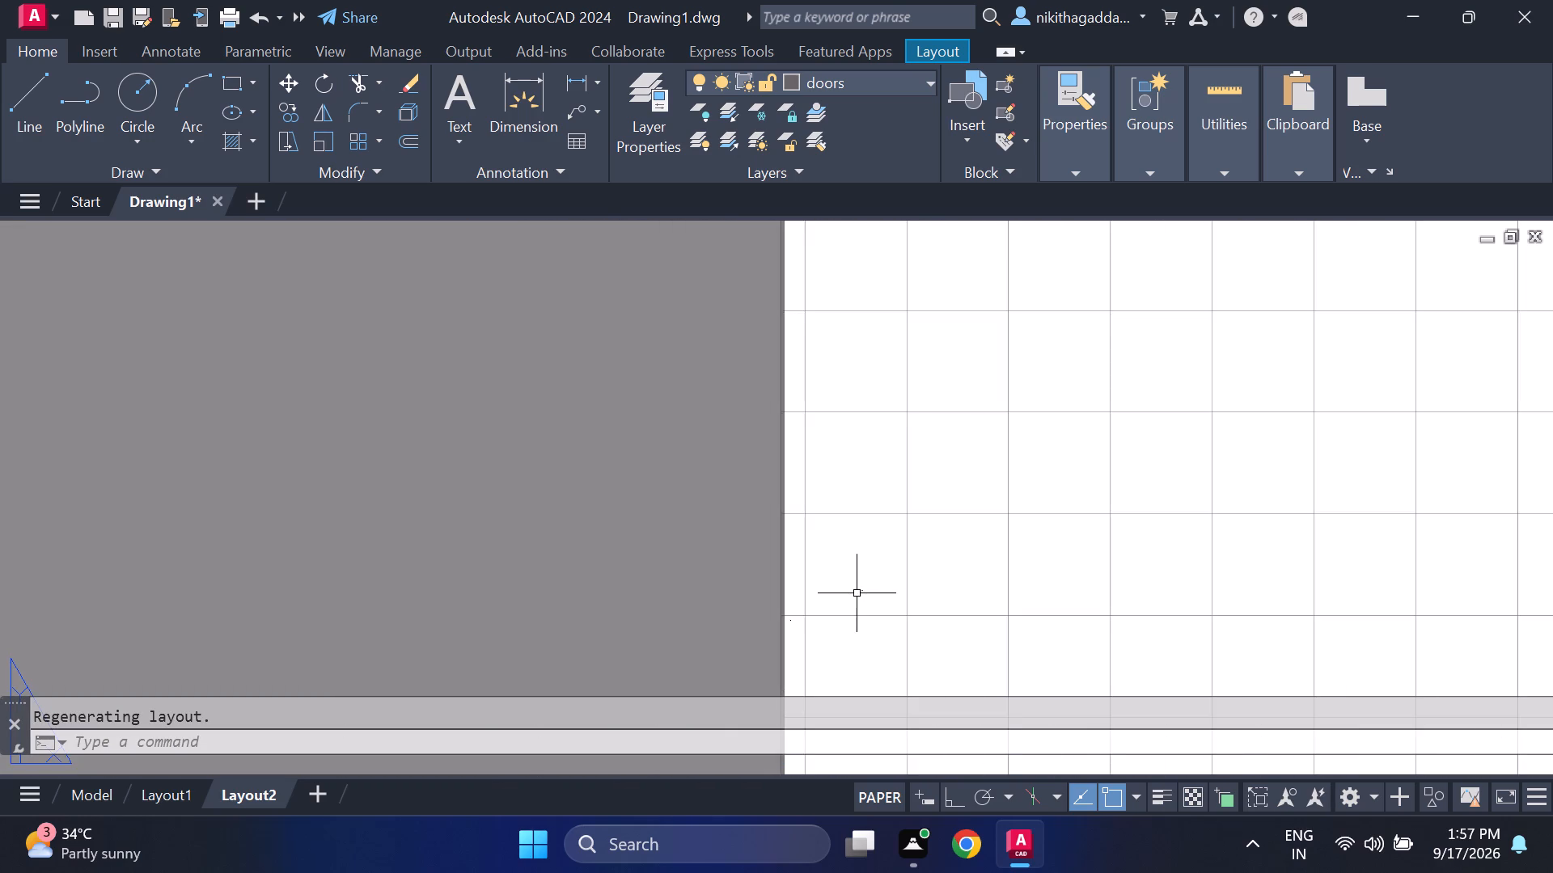
{"action": "scroll", "coordinate": [856, 593], "scroll_direction": "up", "scroll_amount": 4}
{"action": "scroll", "coordinate": [920, 575], "scroll_direction": "up", "scroll_amount": 4}
{"action": "scroll", "coordinate": [814, 618], "scroll_direction": "up", "scroll_amount": 3}
{"action": "scroll", "coordinate": [829, 618], "scroll_direction": "down", "scroll_amount": 5}
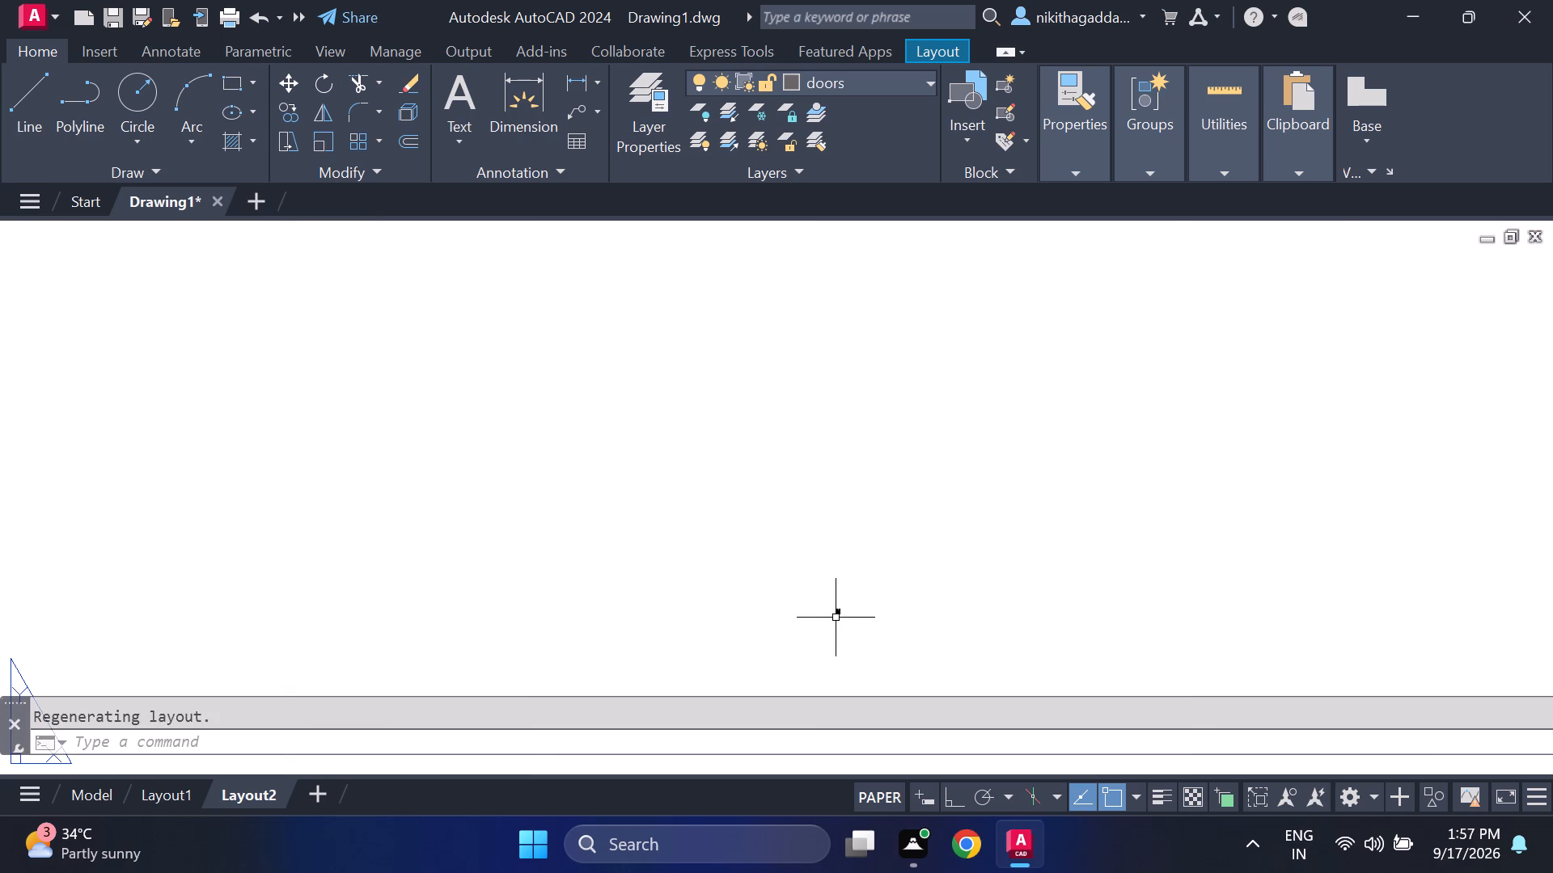
{"action": "scroll", "coordinate": [900, 618], "scroll_direction": "down", "scroll_amount": 5}
{"action": "scroll", "coordinate": [908, 611], "scroll_direction": "up", "scroll_amount": 4}
{"action": "scroll", "coordinate": [826, 643], "scroll_direction": "up", "scroll_amount": 4}
{"action": "scroll", "coordinate": [946, 597], "scroll_direction": "up", "scroll_amount": 3}
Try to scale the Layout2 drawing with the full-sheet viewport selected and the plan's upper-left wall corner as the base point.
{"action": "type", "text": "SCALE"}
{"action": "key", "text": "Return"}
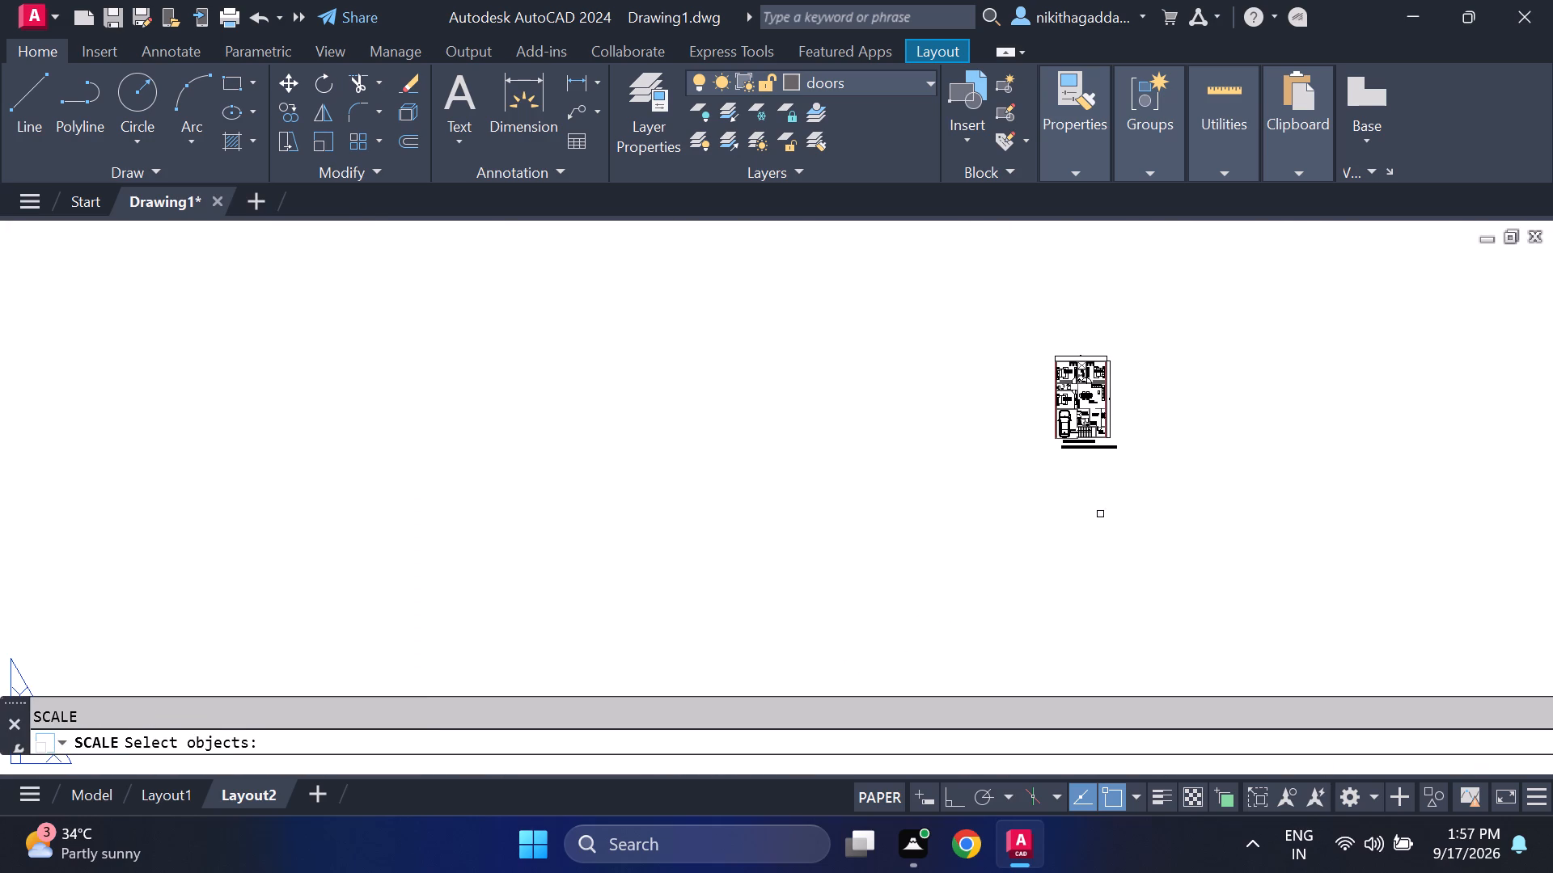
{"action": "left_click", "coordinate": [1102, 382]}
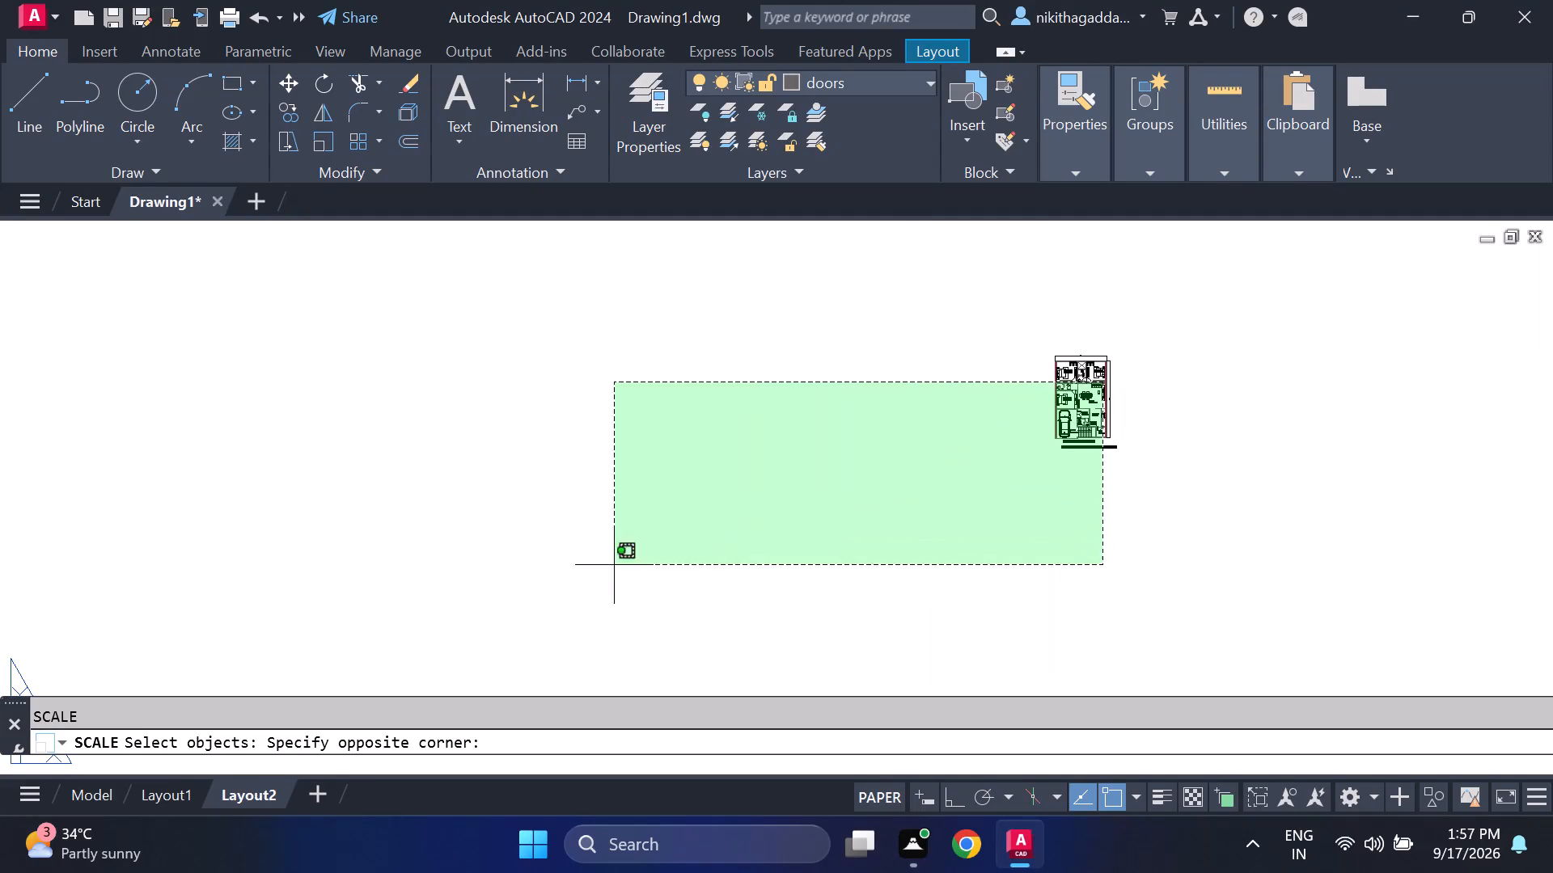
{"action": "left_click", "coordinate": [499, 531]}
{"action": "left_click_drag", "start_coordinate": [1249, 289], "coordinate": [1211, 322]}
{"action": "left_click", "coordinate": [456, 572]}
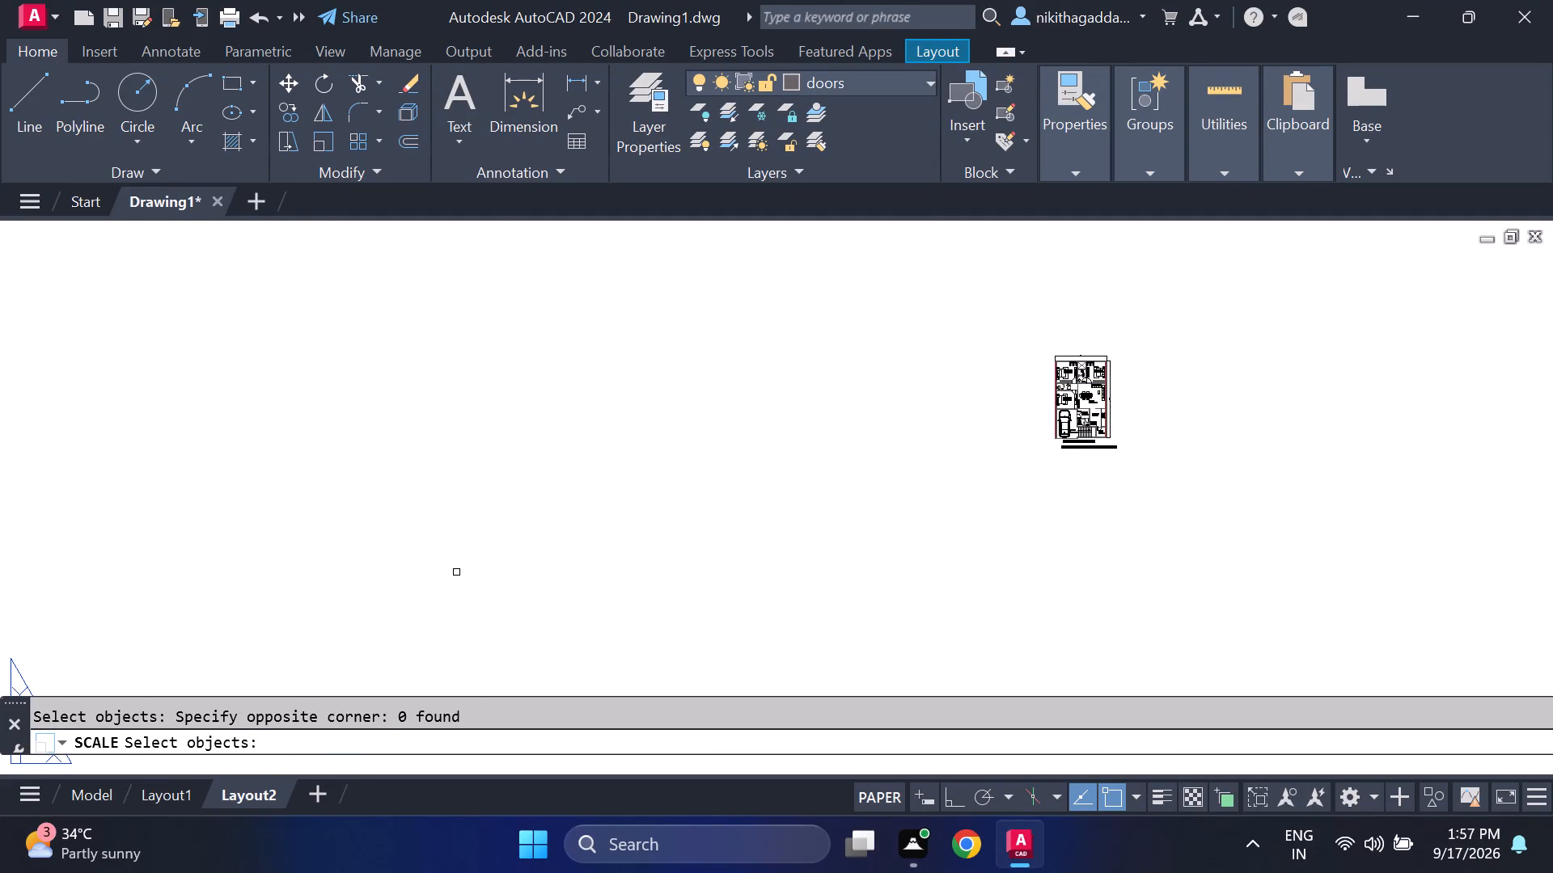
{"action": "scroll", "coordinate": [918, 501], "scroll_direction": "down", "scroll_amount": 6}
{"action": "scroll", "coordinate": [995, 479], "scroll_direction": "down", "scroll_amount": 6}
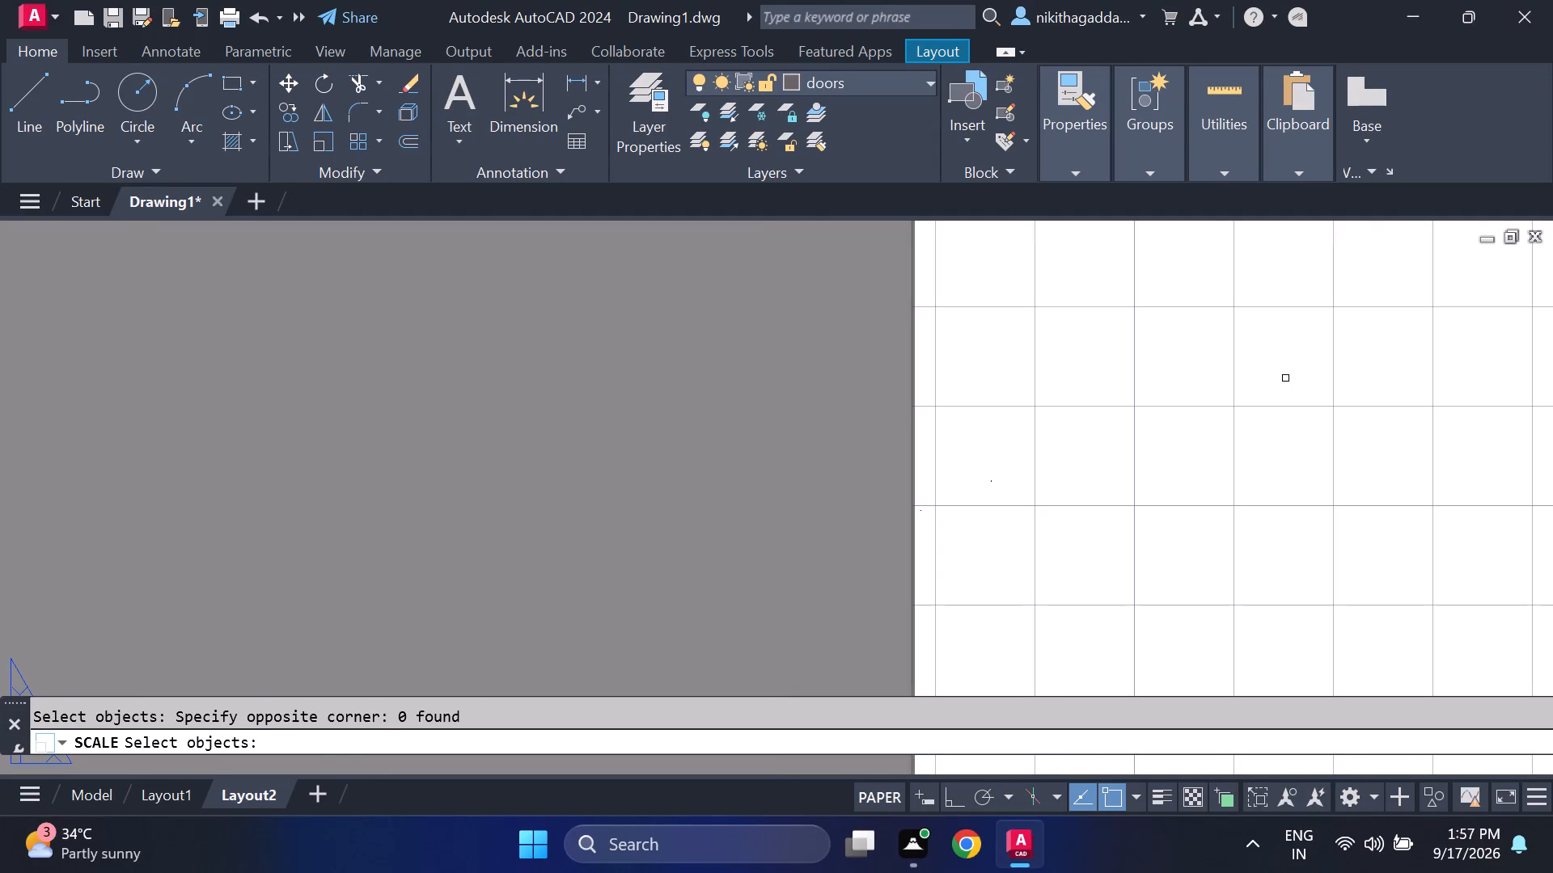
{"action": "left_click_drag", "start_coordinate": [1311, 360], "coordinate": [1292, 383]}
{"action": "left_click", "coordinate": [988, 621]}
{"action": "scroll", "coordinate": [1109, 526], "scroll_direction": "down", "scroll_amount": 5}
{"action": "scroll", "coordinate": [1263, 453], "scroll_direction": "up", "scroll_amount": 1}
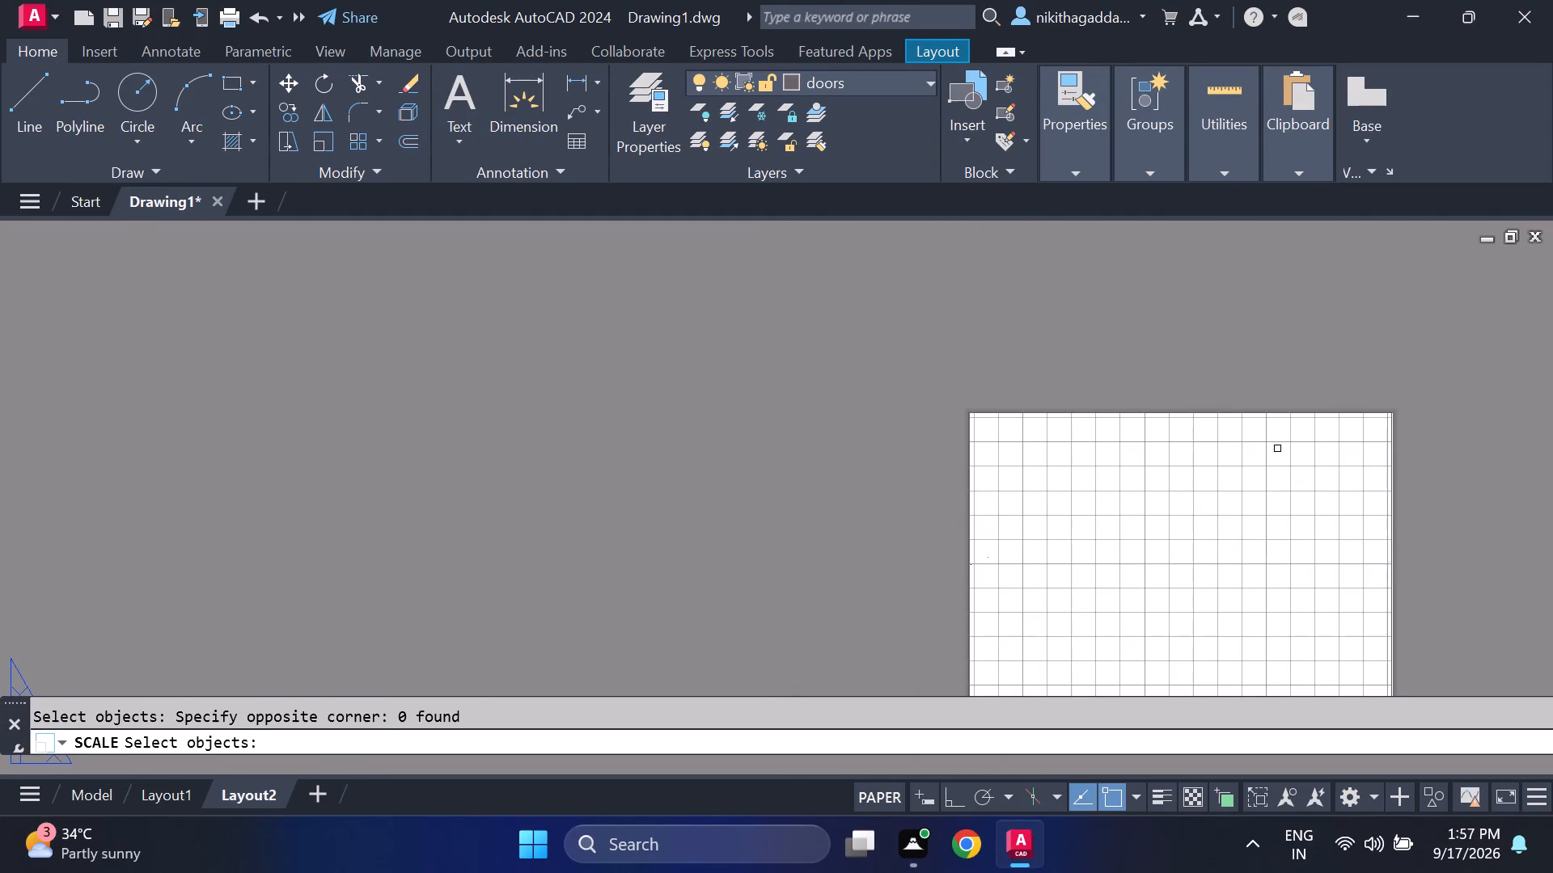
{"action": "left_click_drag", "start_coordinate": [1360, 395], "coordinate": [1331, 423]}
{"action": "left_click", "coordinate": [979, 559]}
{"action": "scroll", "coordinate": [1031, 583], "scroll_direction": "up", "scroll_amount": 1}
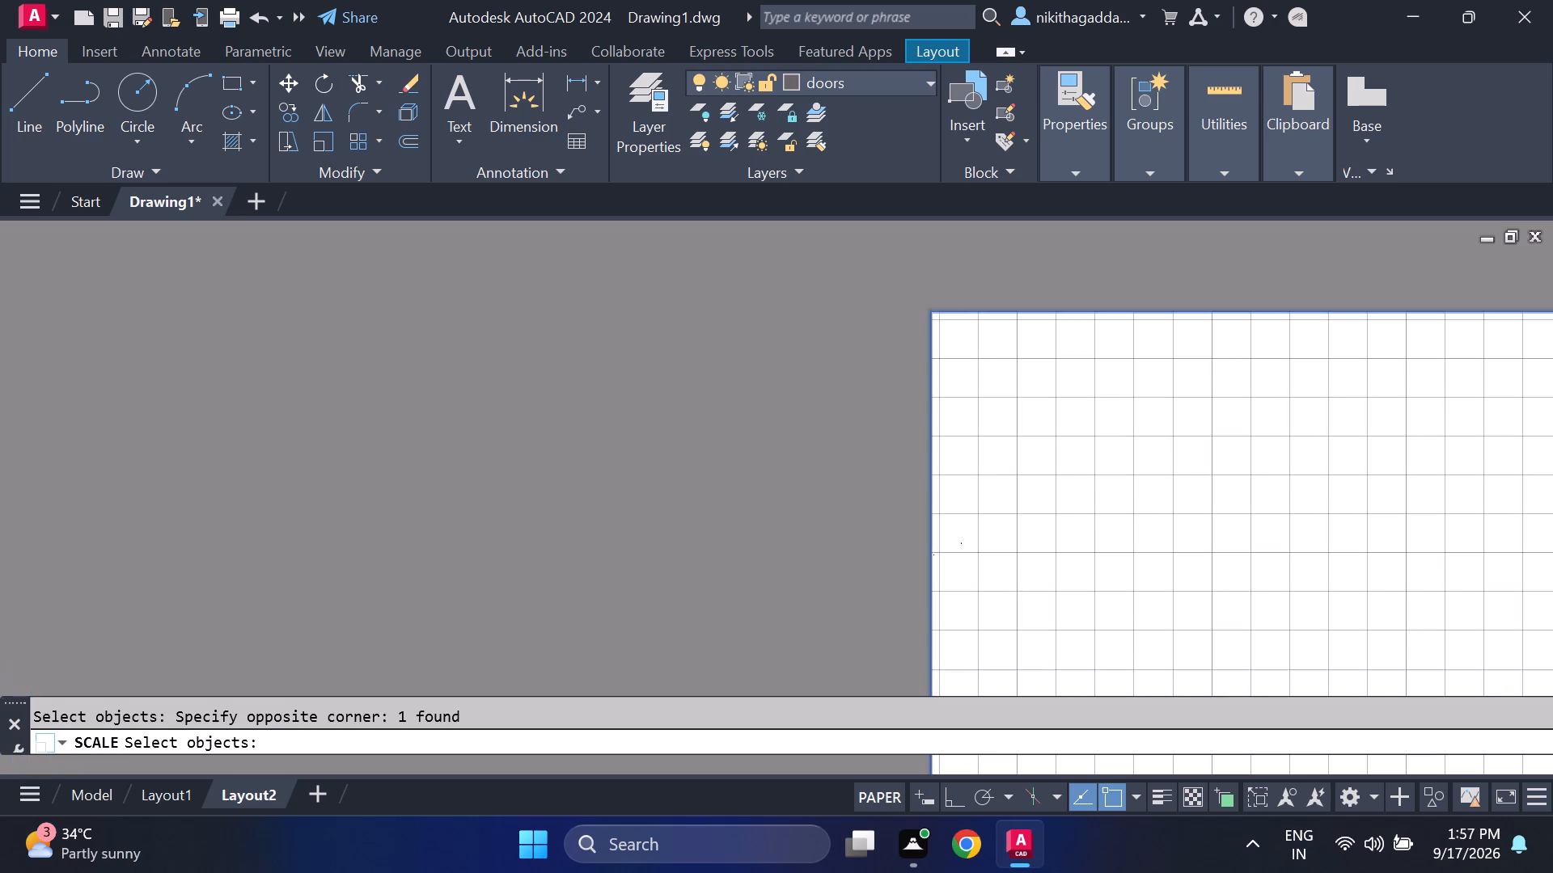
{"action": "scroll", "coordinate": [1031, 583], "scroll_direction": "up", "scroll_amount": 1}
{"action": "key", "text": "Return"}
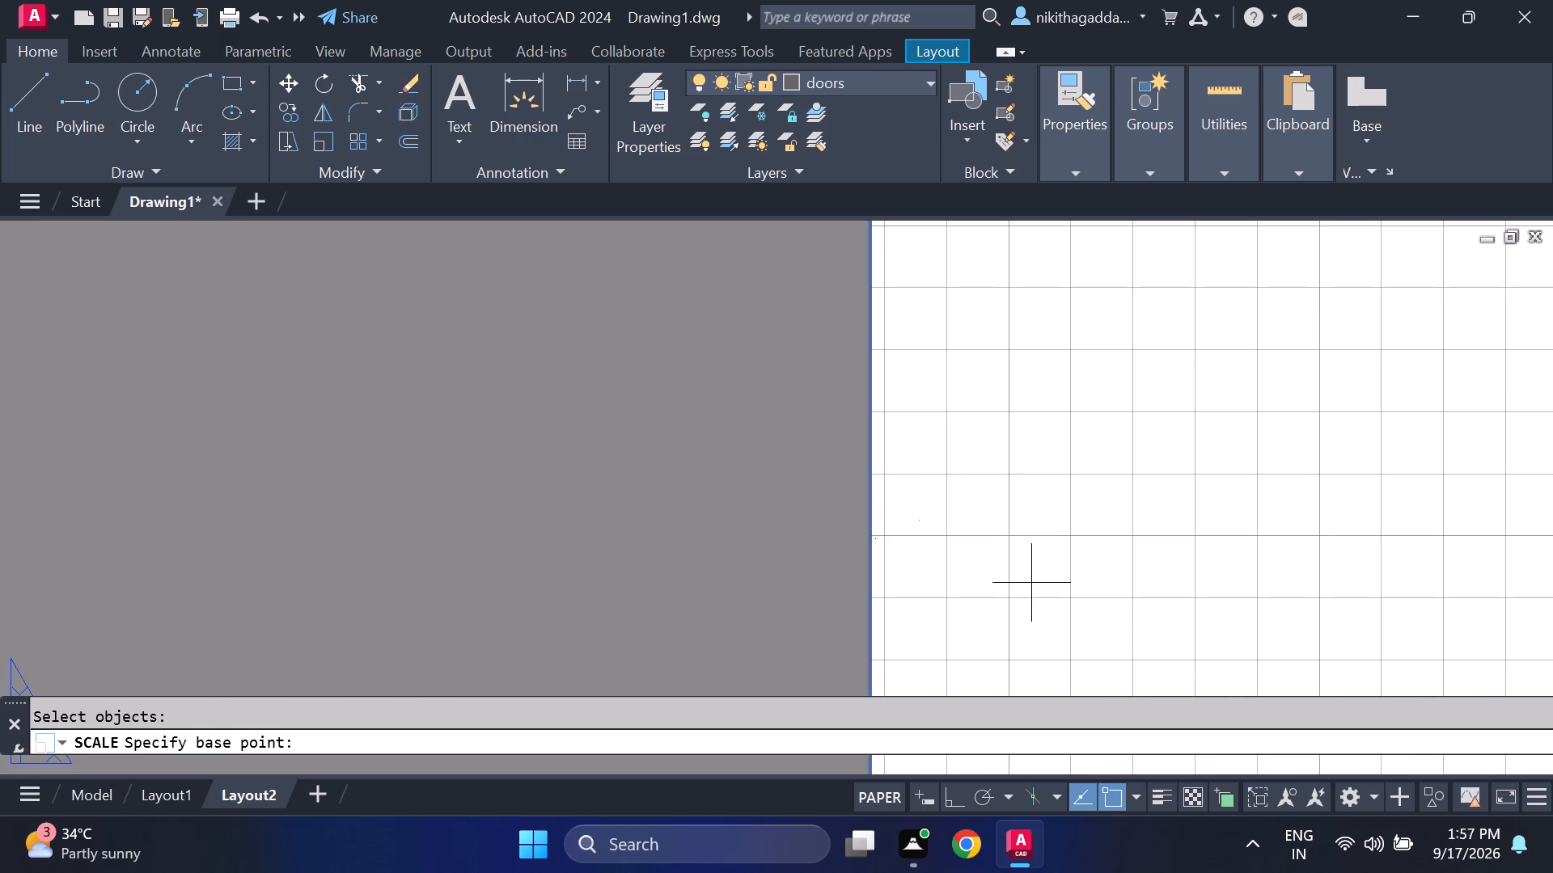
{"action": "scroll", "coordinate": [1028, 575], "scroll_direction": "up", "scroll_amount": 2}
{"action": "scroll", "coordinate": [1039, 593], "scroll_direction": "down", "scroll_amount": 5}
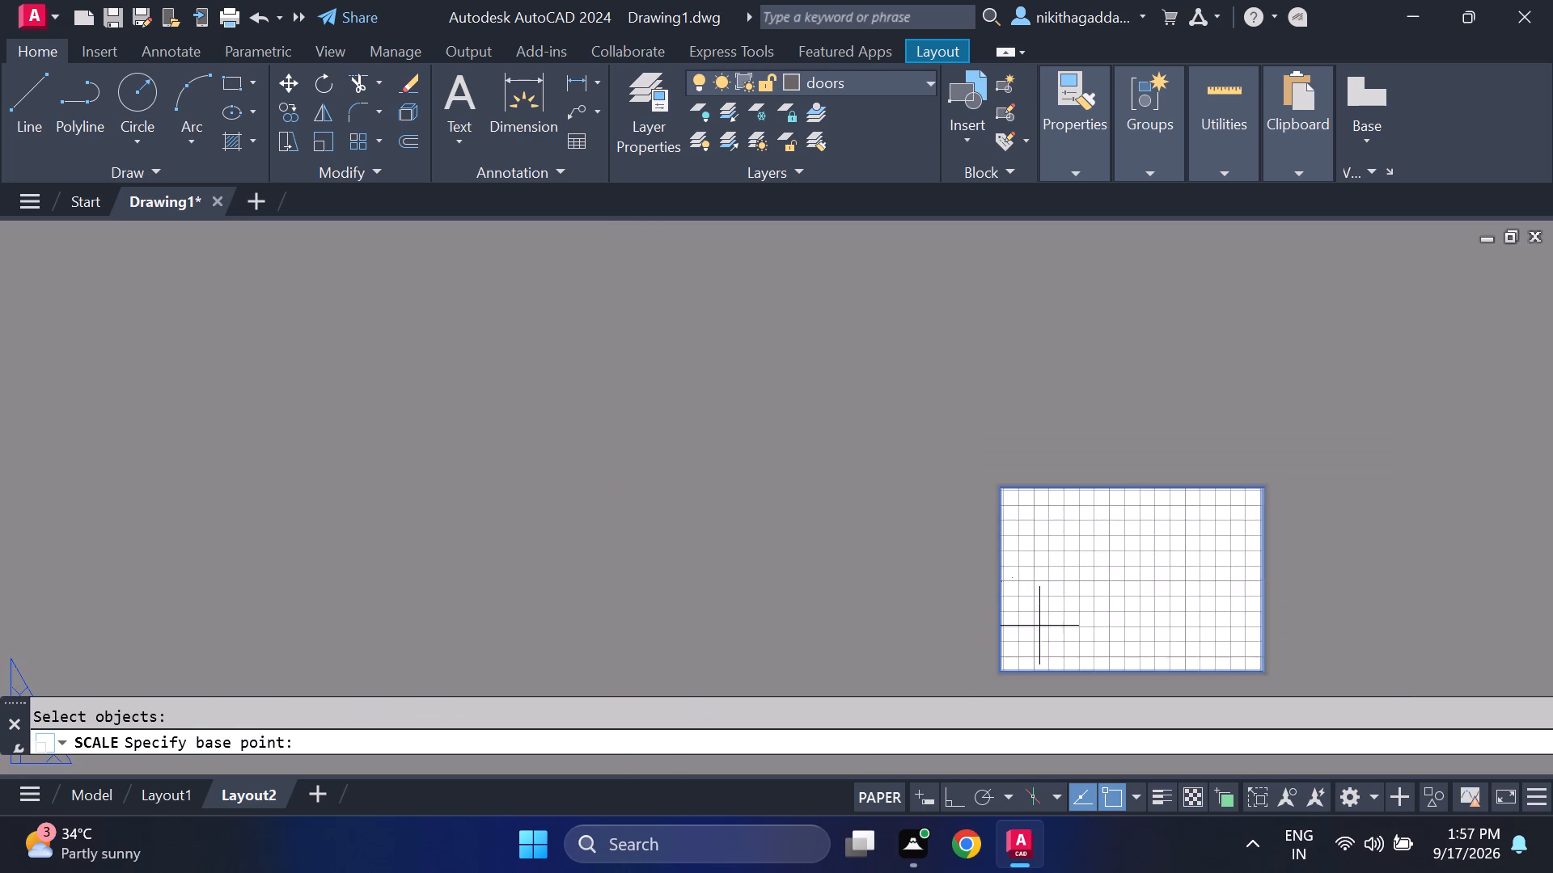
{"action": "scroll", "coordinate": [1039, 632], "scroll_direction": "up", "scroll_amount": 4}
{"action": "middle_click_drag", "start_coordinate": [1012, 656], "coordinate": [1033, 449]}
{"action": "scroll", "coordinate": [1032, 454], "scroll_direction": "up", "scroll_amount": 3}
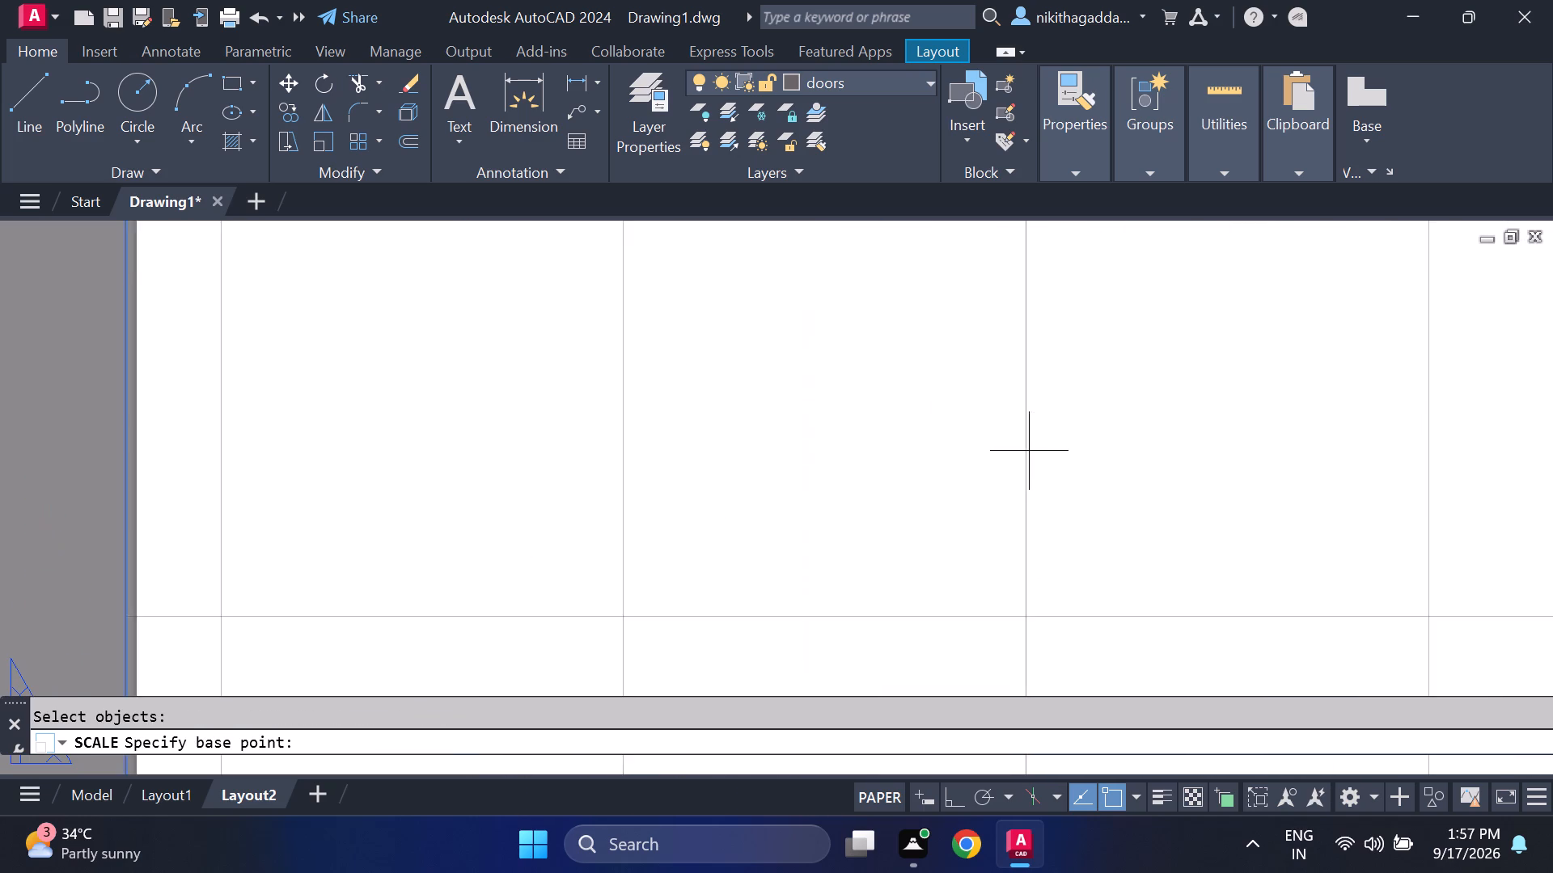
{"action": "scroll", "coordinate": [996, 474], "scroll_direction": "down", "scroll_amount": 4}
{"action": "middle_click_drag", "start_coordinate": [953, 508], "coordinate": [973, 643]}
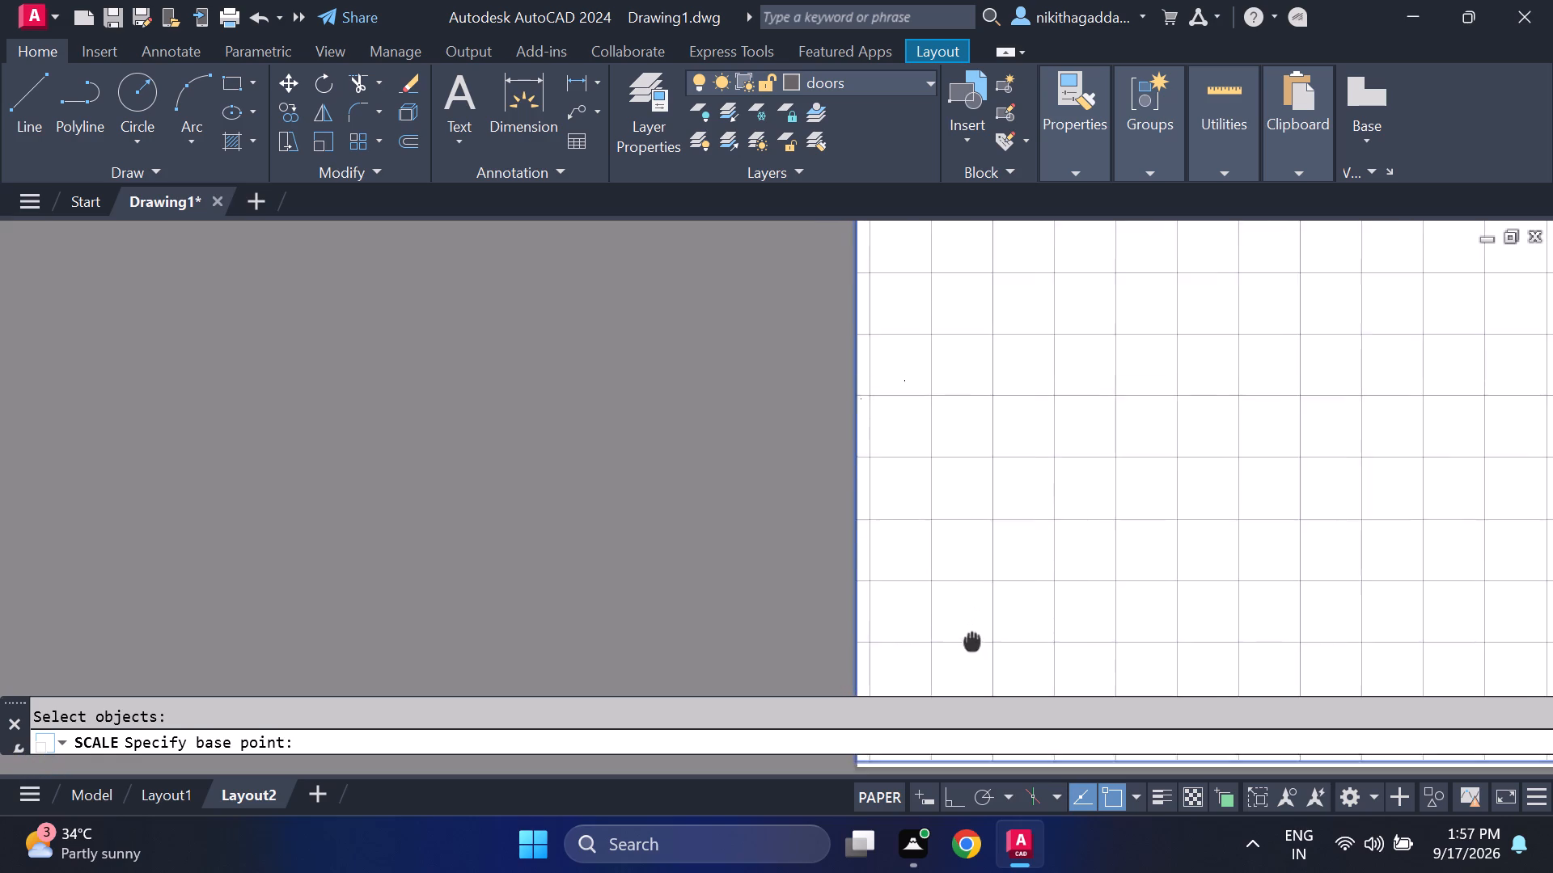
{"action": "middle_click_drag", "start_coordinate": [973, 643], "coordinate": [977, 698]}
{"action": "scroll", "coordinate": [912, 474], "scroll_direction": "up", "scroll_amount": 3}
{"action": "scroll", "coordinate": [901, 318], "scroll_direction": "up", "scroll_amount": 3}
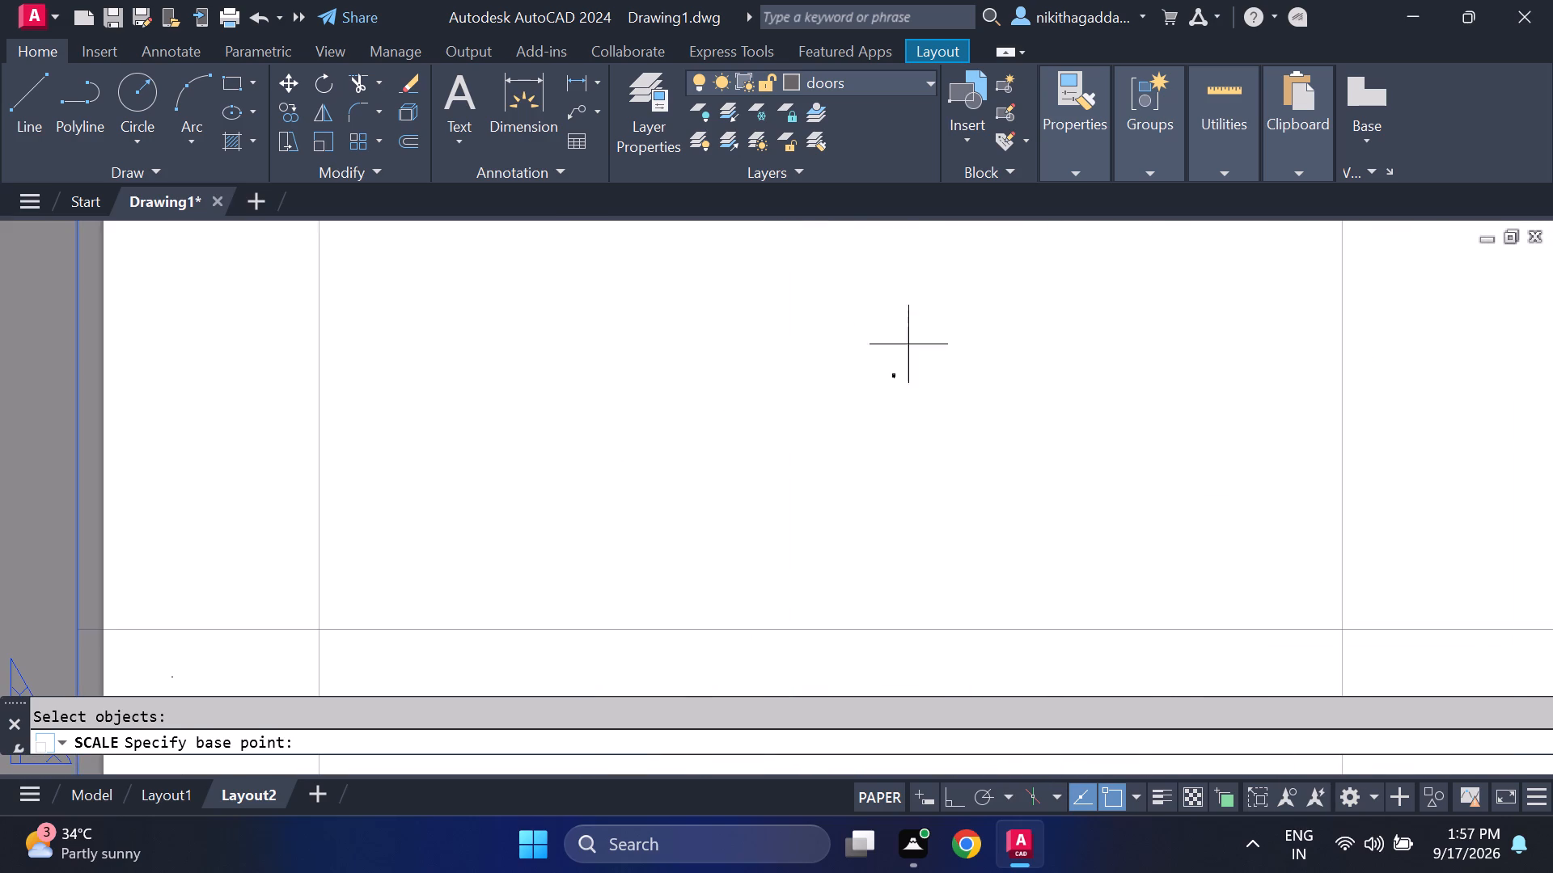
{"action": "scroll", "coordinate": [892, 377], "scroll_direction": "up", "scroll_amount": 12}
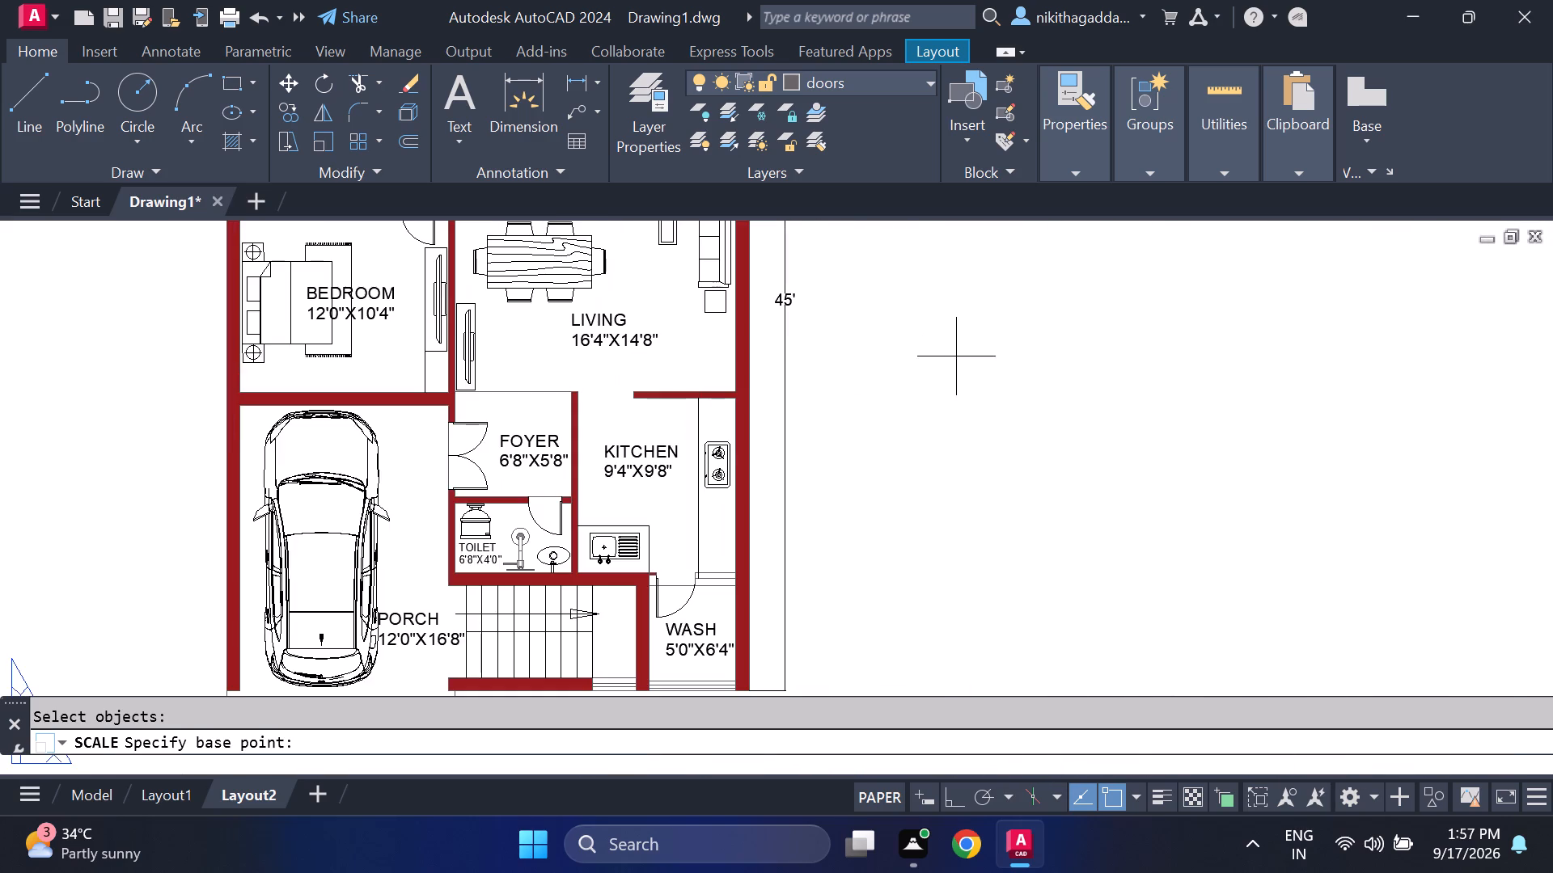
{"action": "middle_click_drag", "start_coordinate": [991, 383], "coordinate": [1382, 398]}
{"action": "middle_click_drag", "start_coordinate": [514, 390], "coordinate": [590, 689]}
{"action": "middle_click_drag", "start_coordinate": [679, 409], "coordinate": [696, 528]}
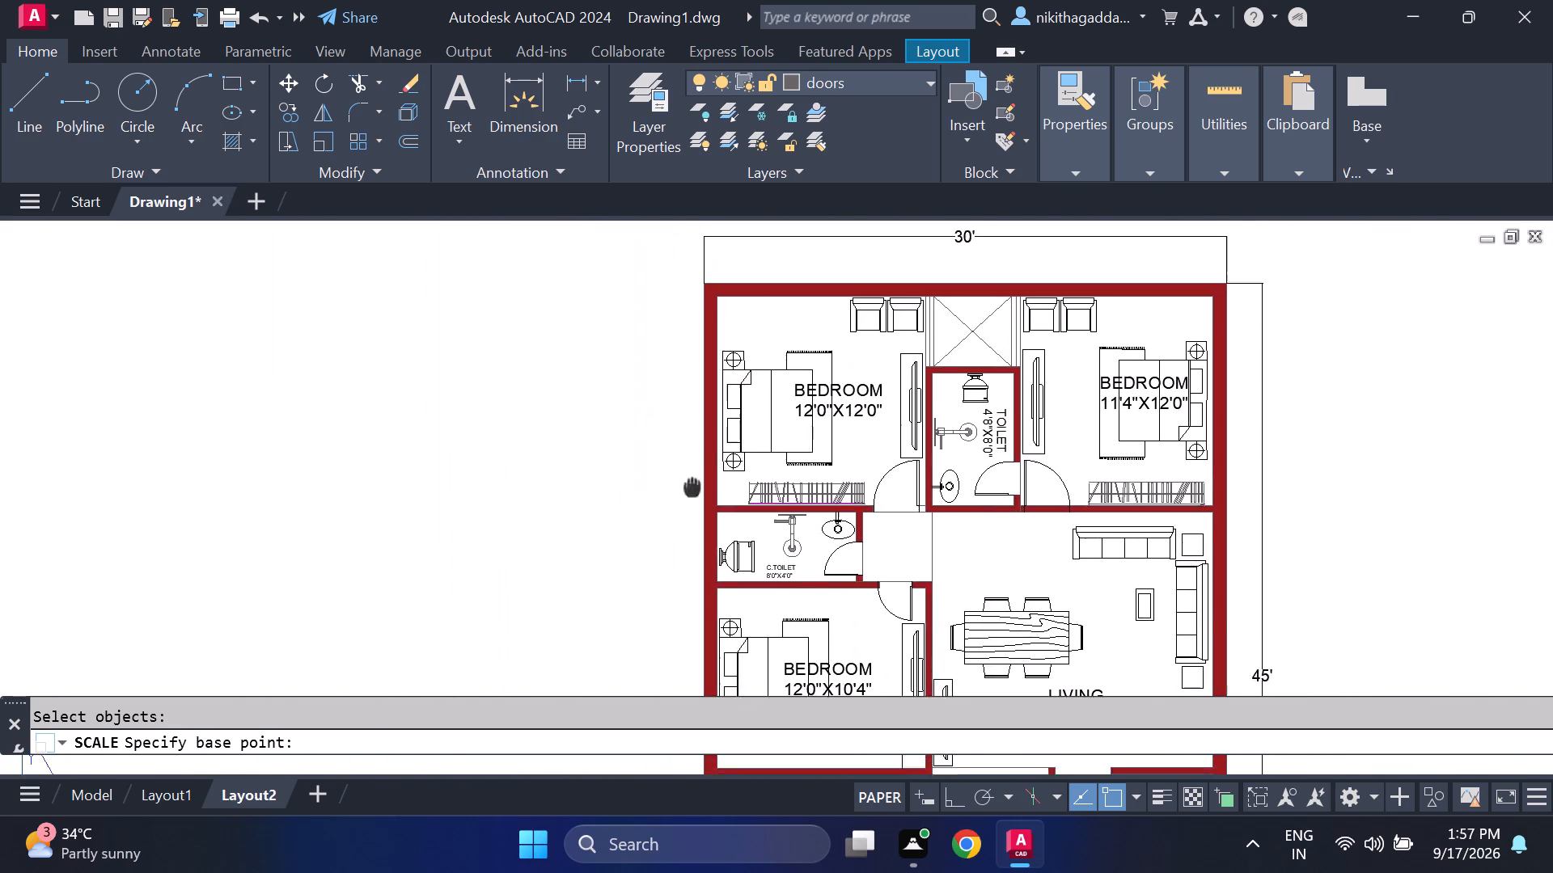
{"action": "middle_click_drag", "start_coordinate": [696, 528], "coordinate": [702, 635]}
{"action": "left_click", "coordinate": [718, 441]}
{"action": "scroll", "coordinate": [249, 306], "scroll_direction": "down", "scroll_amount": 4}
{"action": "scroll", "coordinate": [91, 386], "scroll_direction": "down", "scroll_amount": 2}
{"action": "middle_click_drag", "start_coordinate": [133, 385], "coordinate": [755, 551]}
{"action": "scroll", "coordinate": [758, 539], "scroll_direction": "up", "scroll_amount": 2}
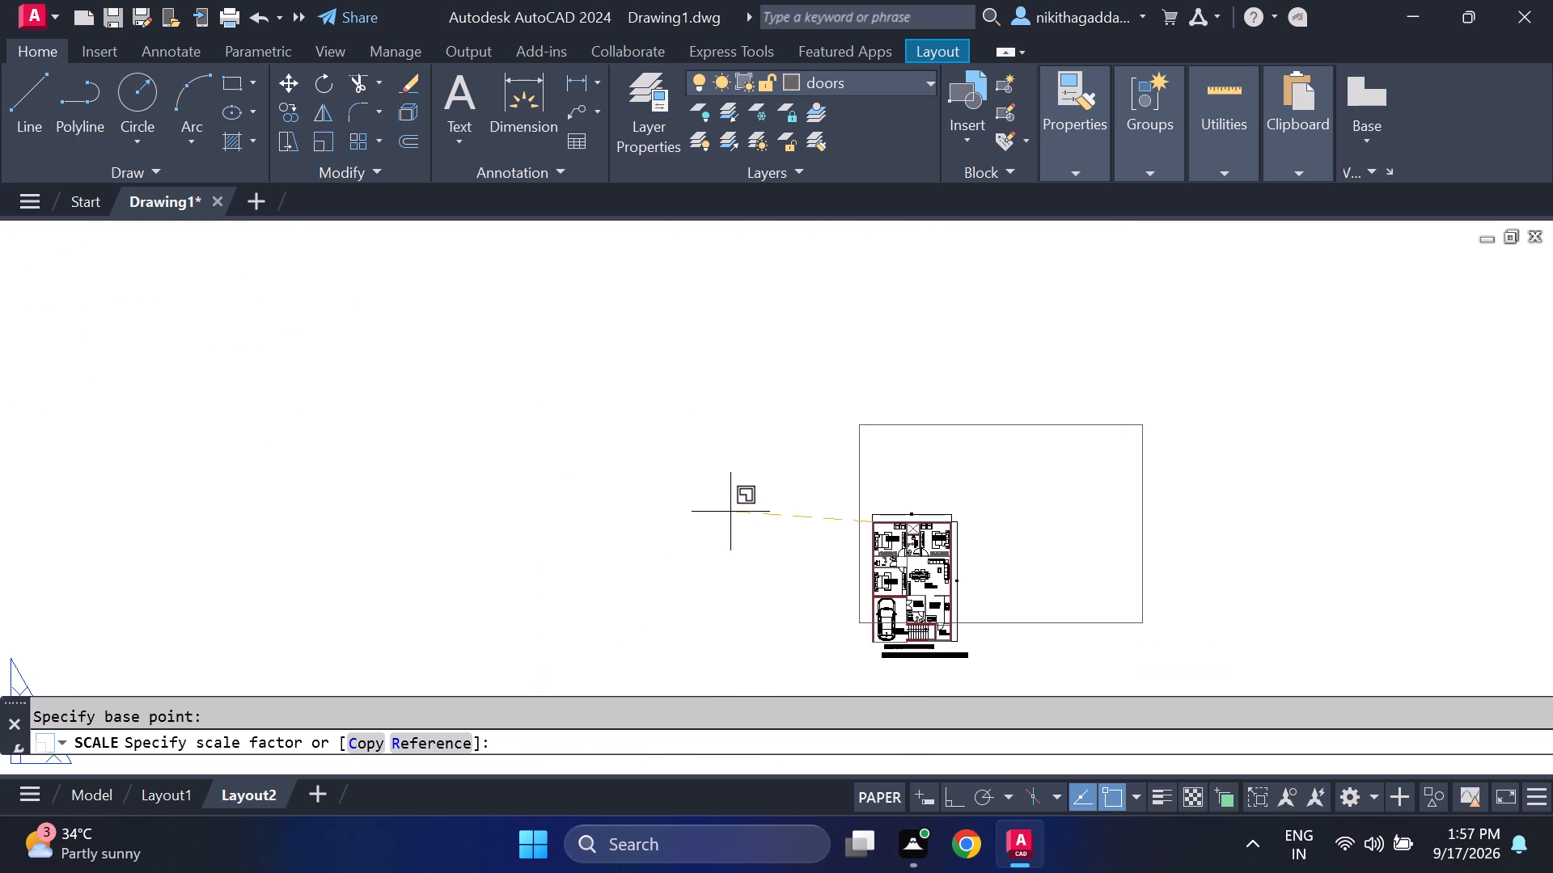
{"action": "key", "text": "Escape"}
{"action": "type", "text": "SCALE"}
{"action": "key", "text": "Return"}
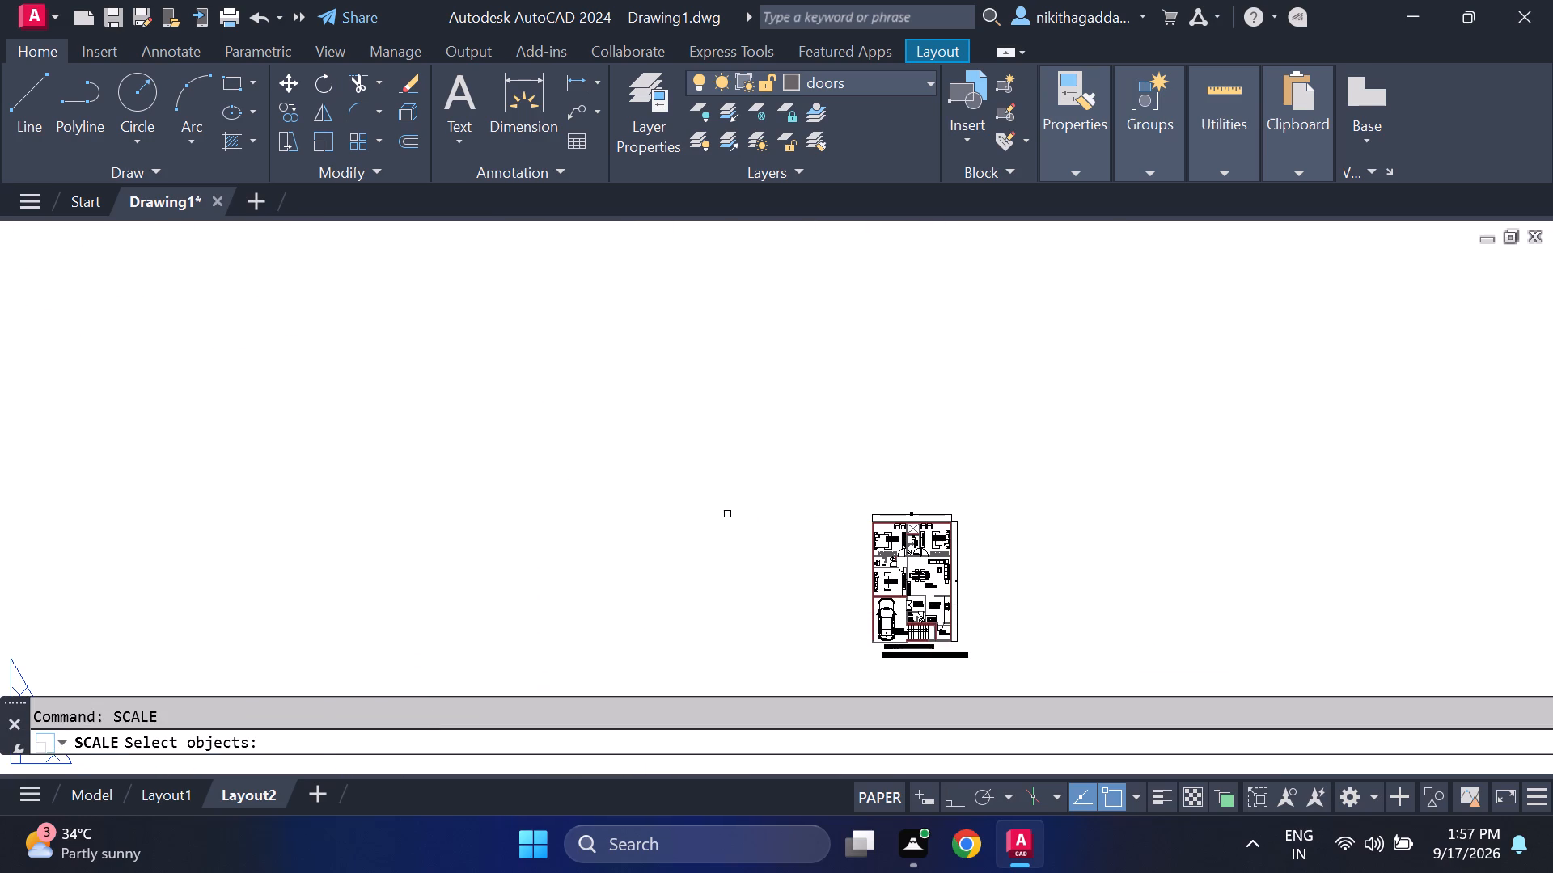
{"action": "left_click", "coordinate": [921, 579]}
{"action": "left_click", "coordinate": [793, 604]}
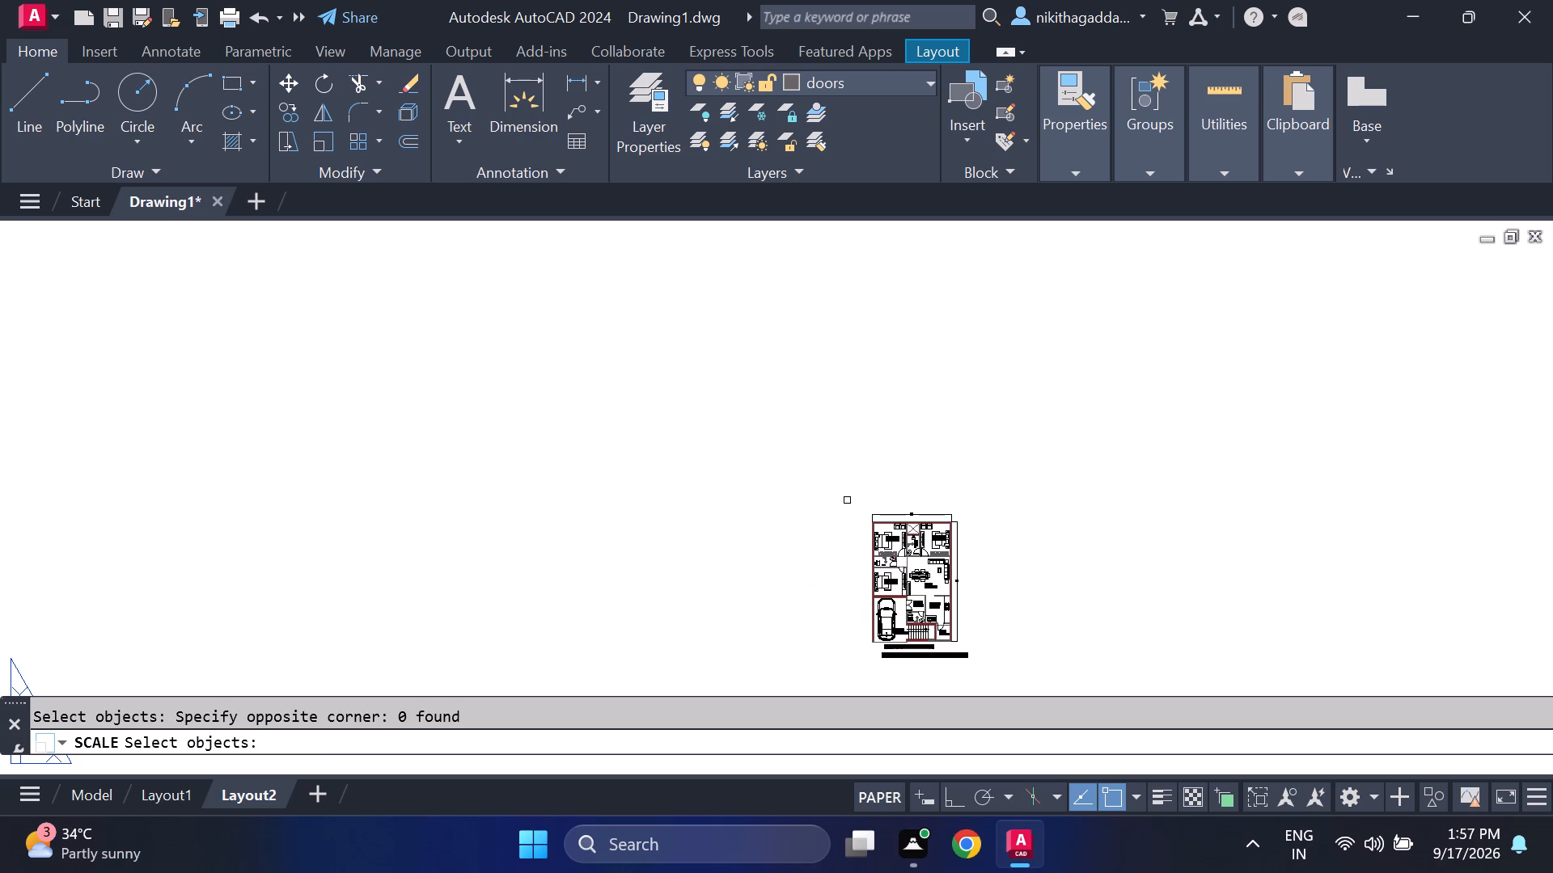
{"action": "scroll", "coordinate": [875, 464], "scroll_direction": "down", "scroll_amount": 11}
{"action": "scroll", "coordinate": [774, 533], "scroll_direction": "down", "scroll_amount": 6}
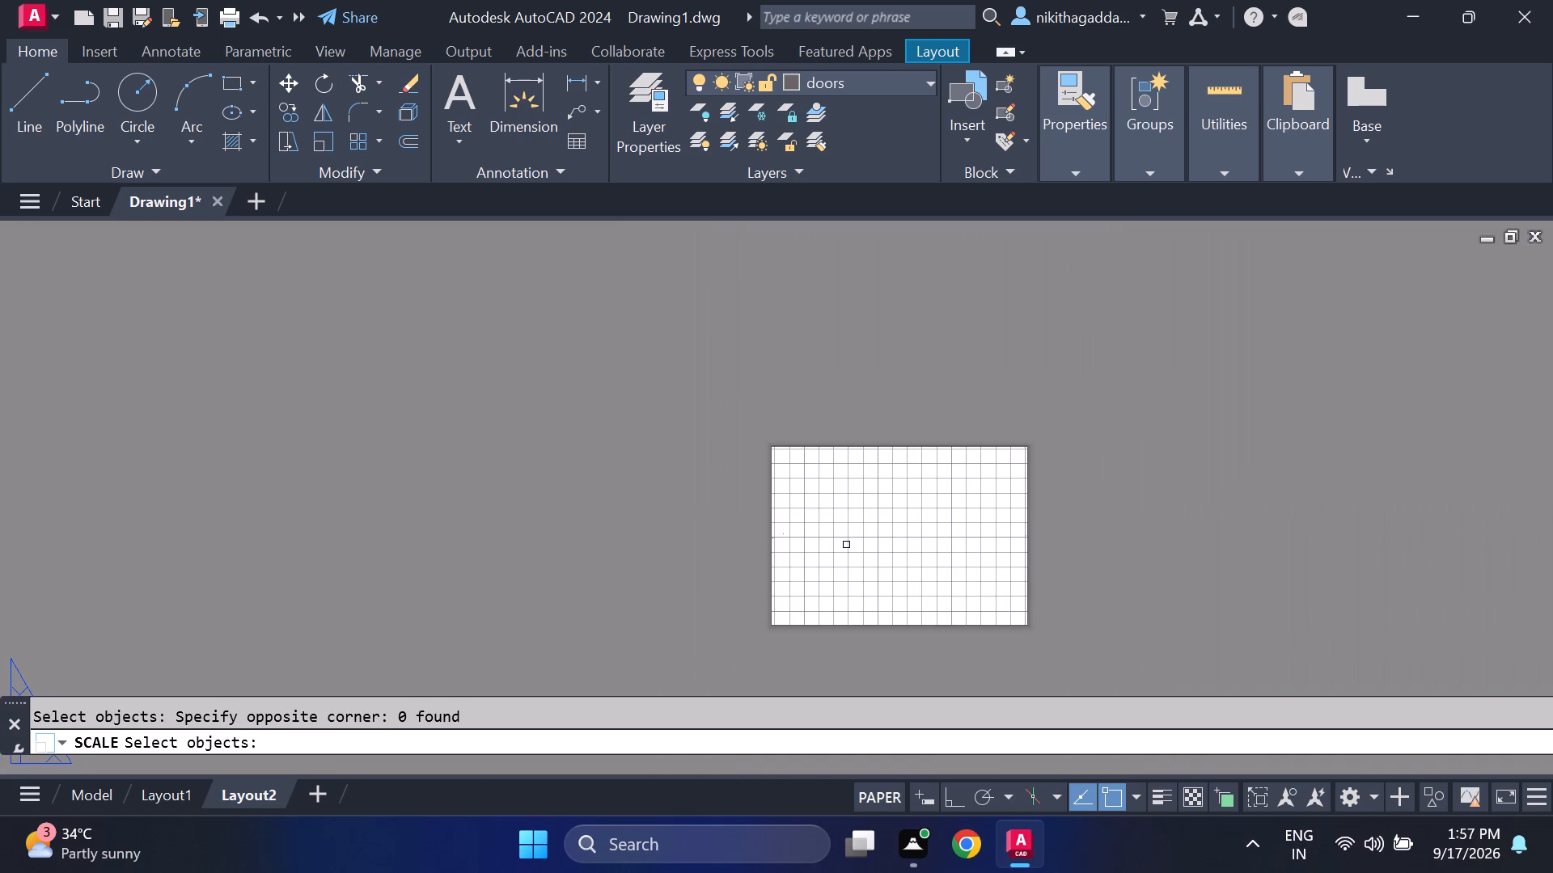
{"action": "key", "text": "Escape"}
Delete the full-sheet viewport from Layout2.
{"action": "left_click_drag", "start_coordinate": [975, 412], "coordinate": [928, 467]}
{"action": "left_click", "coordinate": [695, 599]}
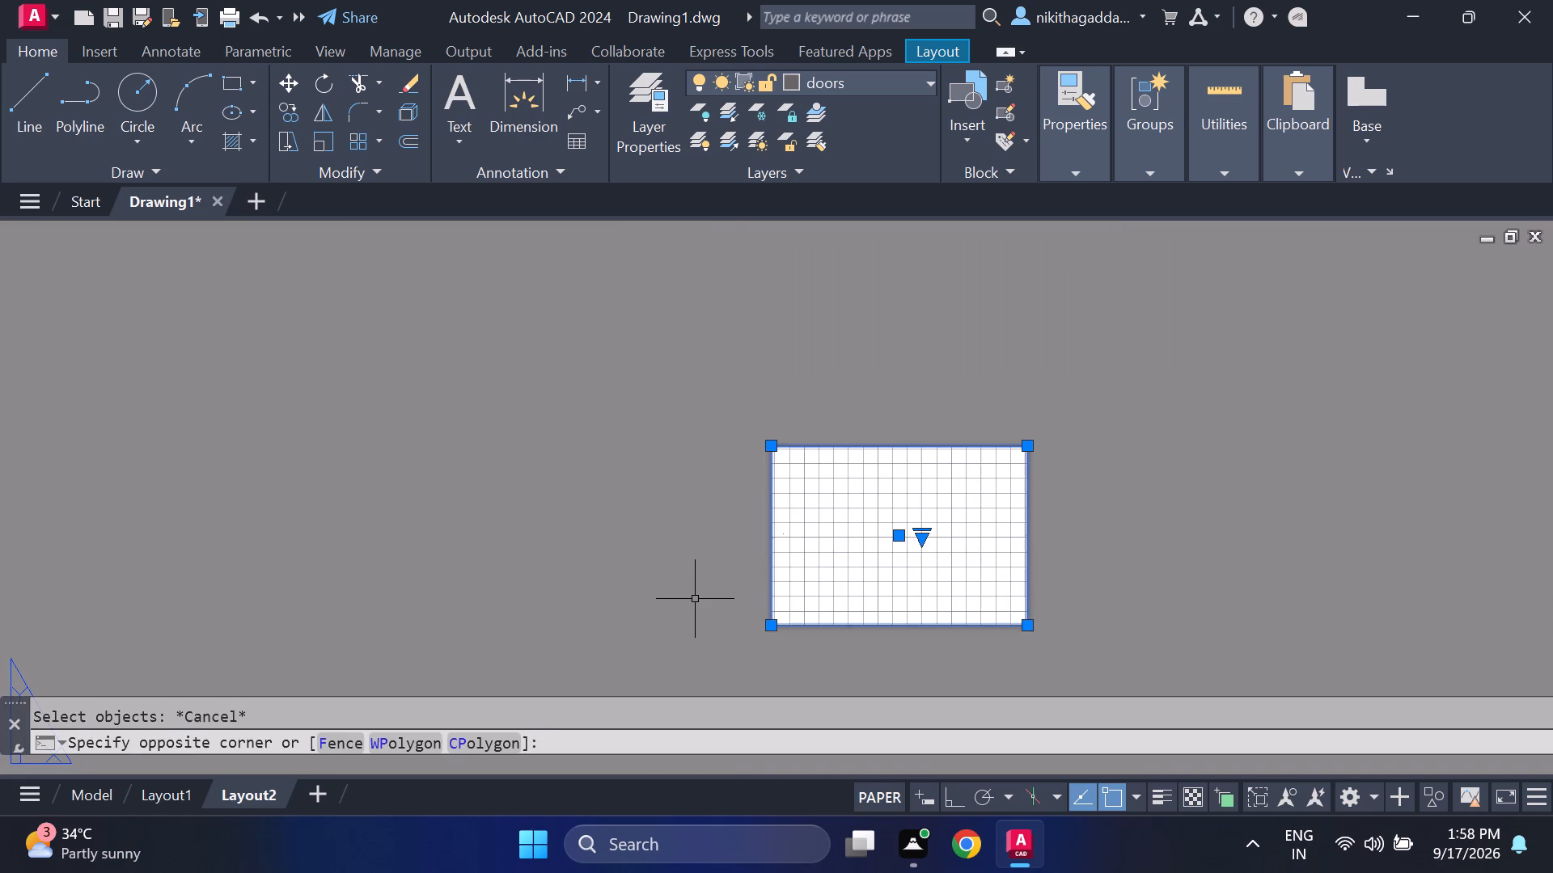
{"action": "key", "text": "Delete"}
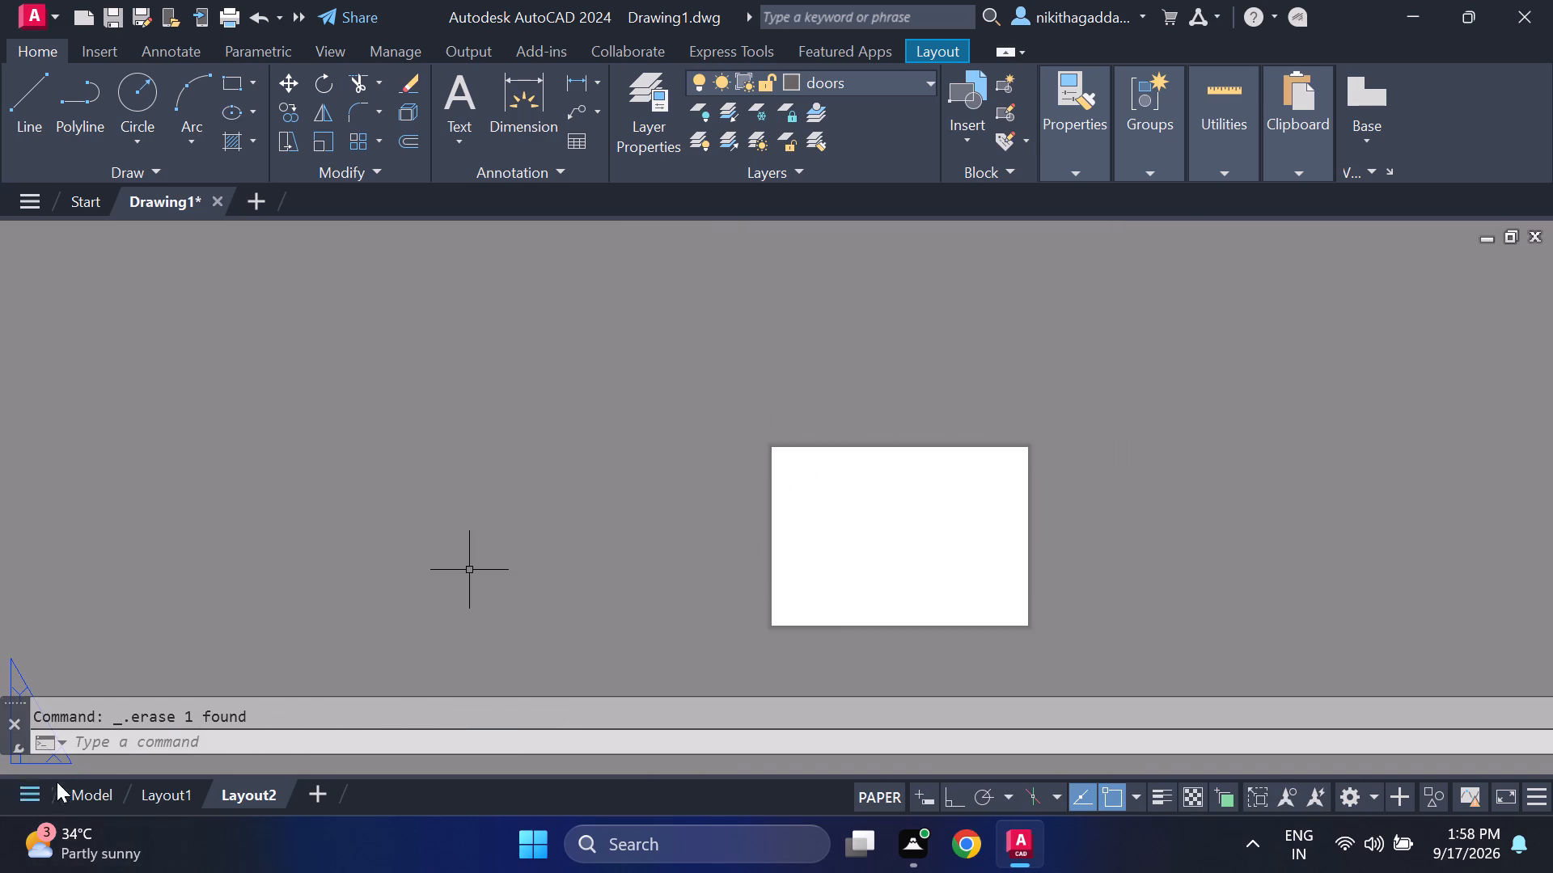
Switch to model space and set the annotation scale for the house plan to 1:1.
{"action": "left_click", "coordinate": [86, 792]}
{"action": "scroll", "coordinate": [443, 597], "scroll_direction": "down", "scroll_amount": 6}
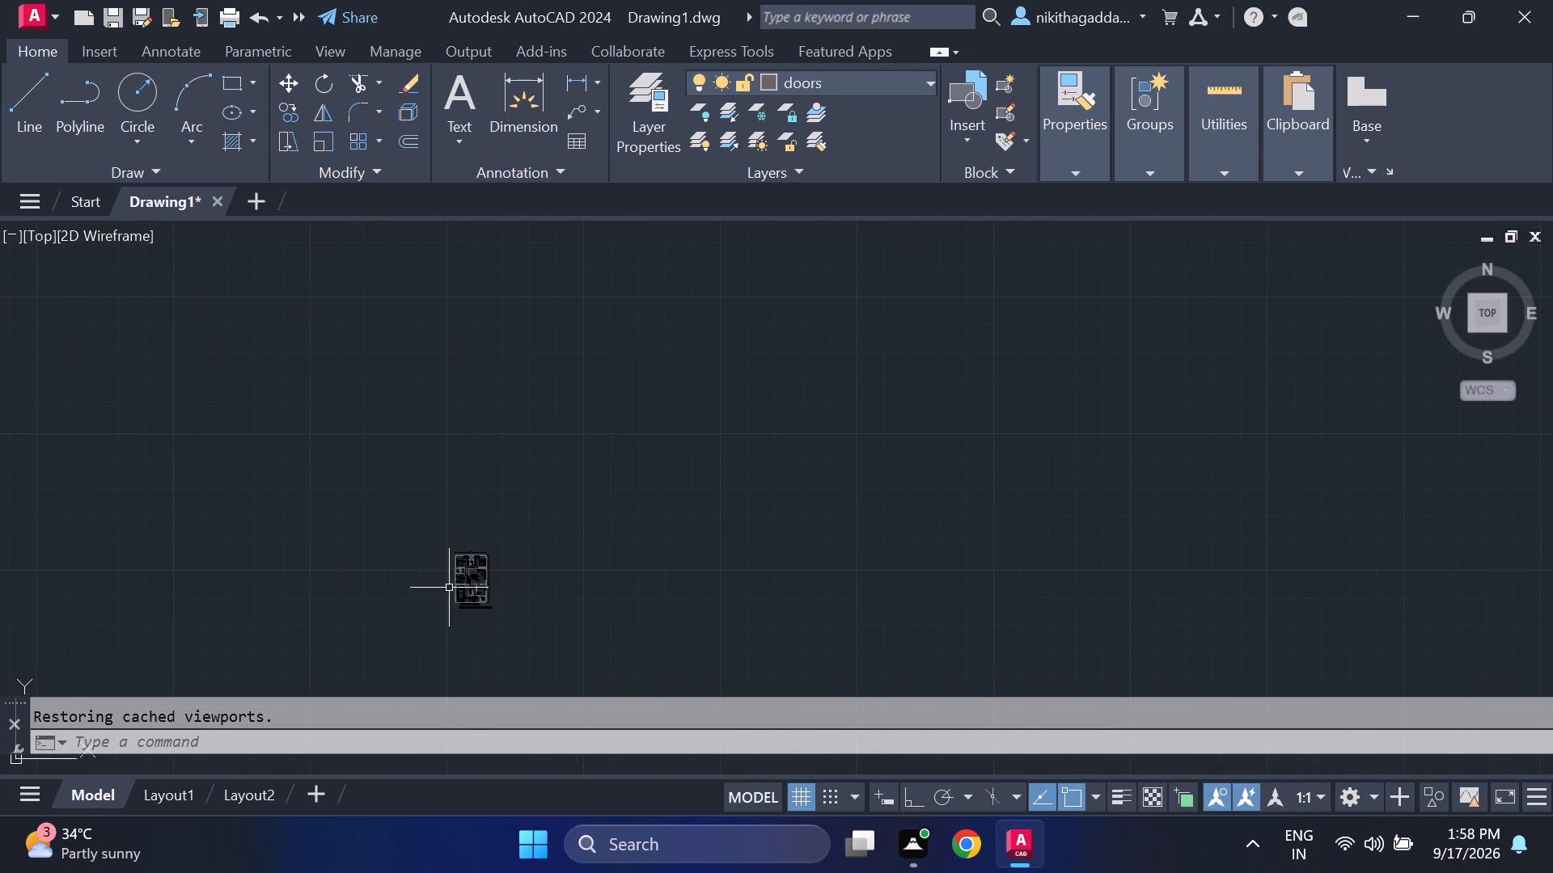
{"action": "scroll", "coordinate": [449, 597], "scroll_direction": "up", "scroll_amount": 5}
{"action": "scroll", "coordinate": [577, 449], "scroll_direction": "up", "scroll_amount": 2}
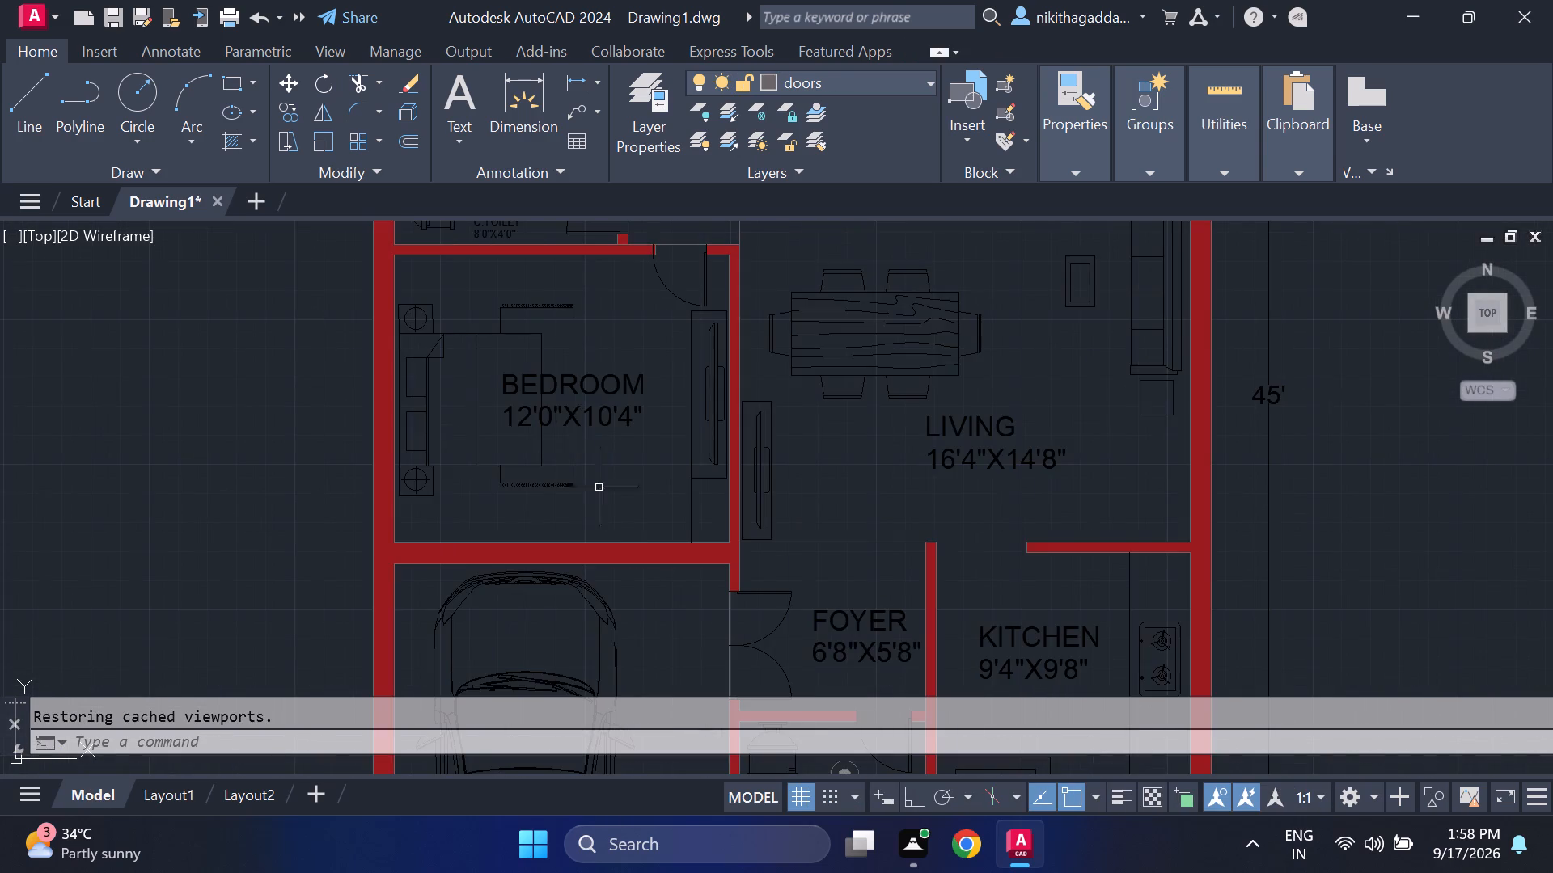
{"action": "scroll", "coordinate": [658, 538], "scroll_direction": "down", "scroll_amount": 1}
{"action": "left_click", "coordinate": [1321, 793]}
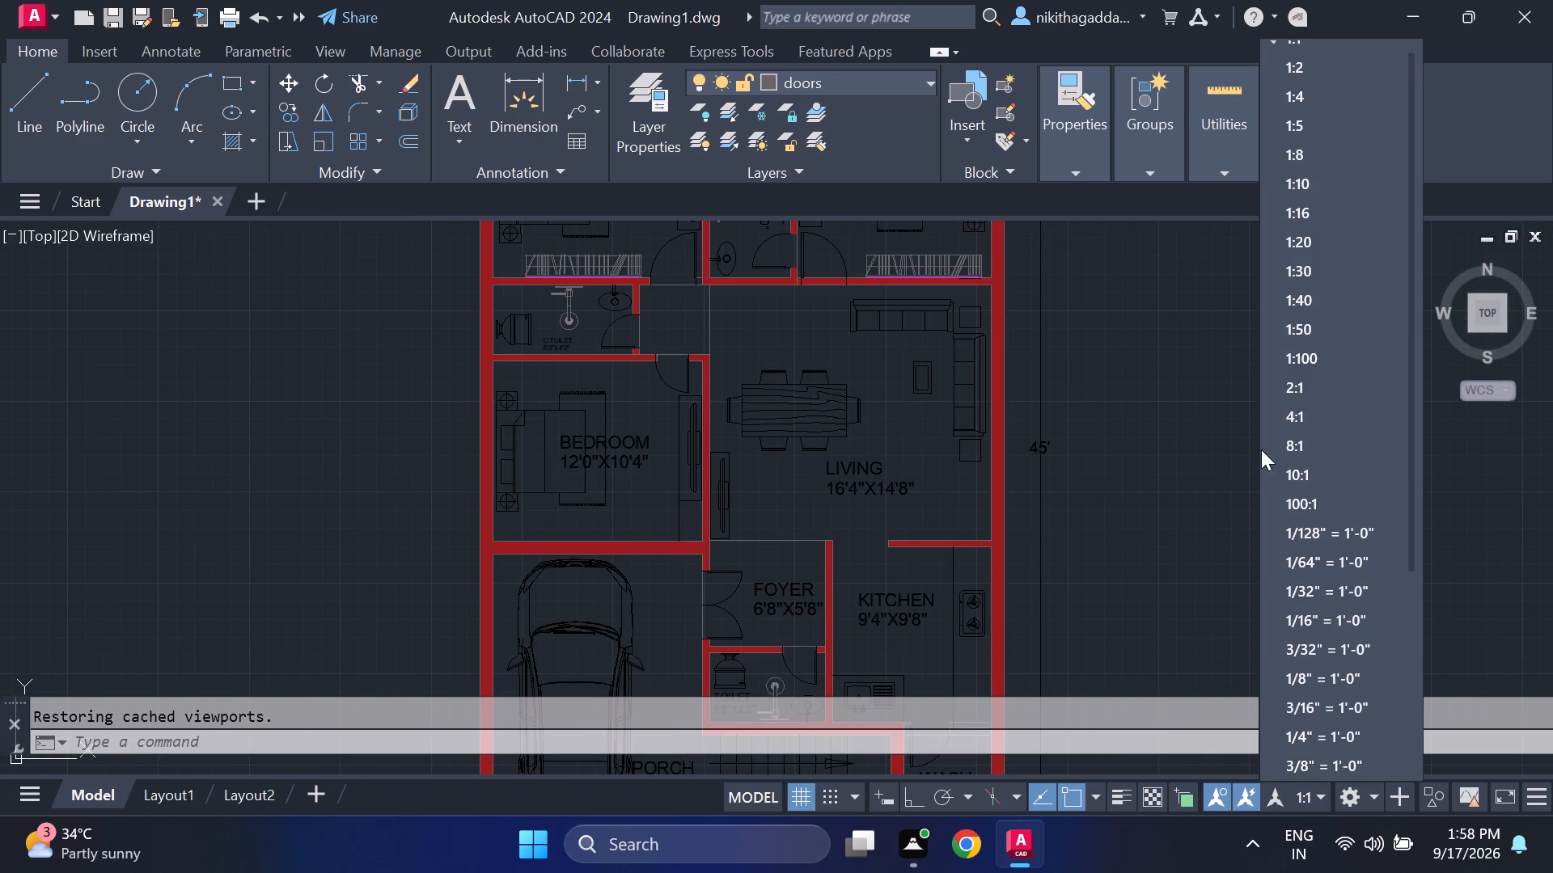
{"action": "scroll", "coordinate": [1279, 285], "scroll_direction": "up", "scroll_amount": 4}
{"action": "left_click", "coordinate": [1334, 60]}
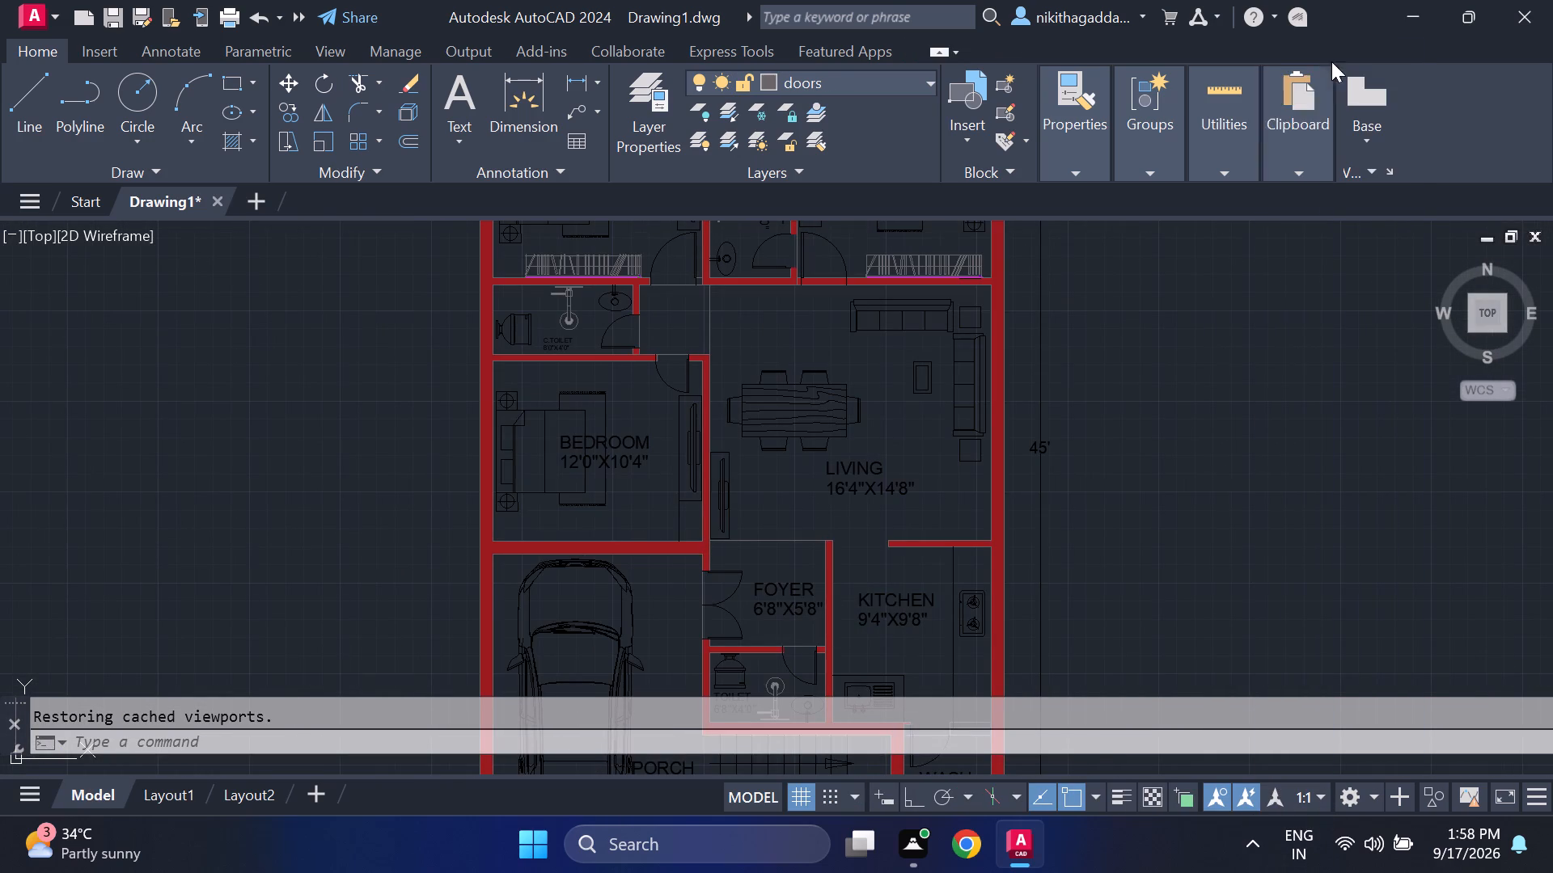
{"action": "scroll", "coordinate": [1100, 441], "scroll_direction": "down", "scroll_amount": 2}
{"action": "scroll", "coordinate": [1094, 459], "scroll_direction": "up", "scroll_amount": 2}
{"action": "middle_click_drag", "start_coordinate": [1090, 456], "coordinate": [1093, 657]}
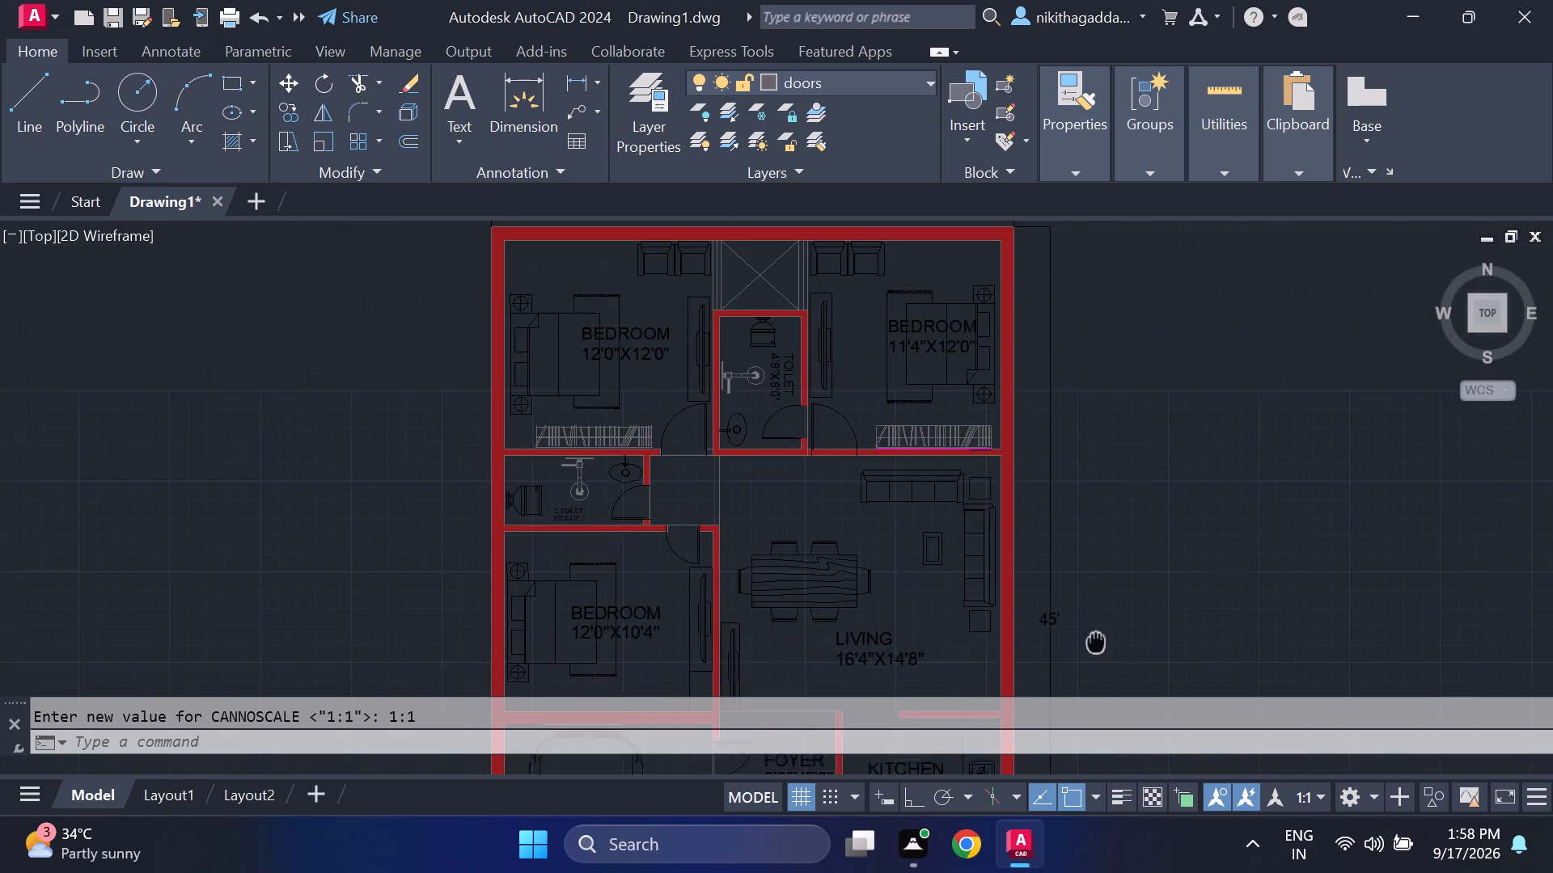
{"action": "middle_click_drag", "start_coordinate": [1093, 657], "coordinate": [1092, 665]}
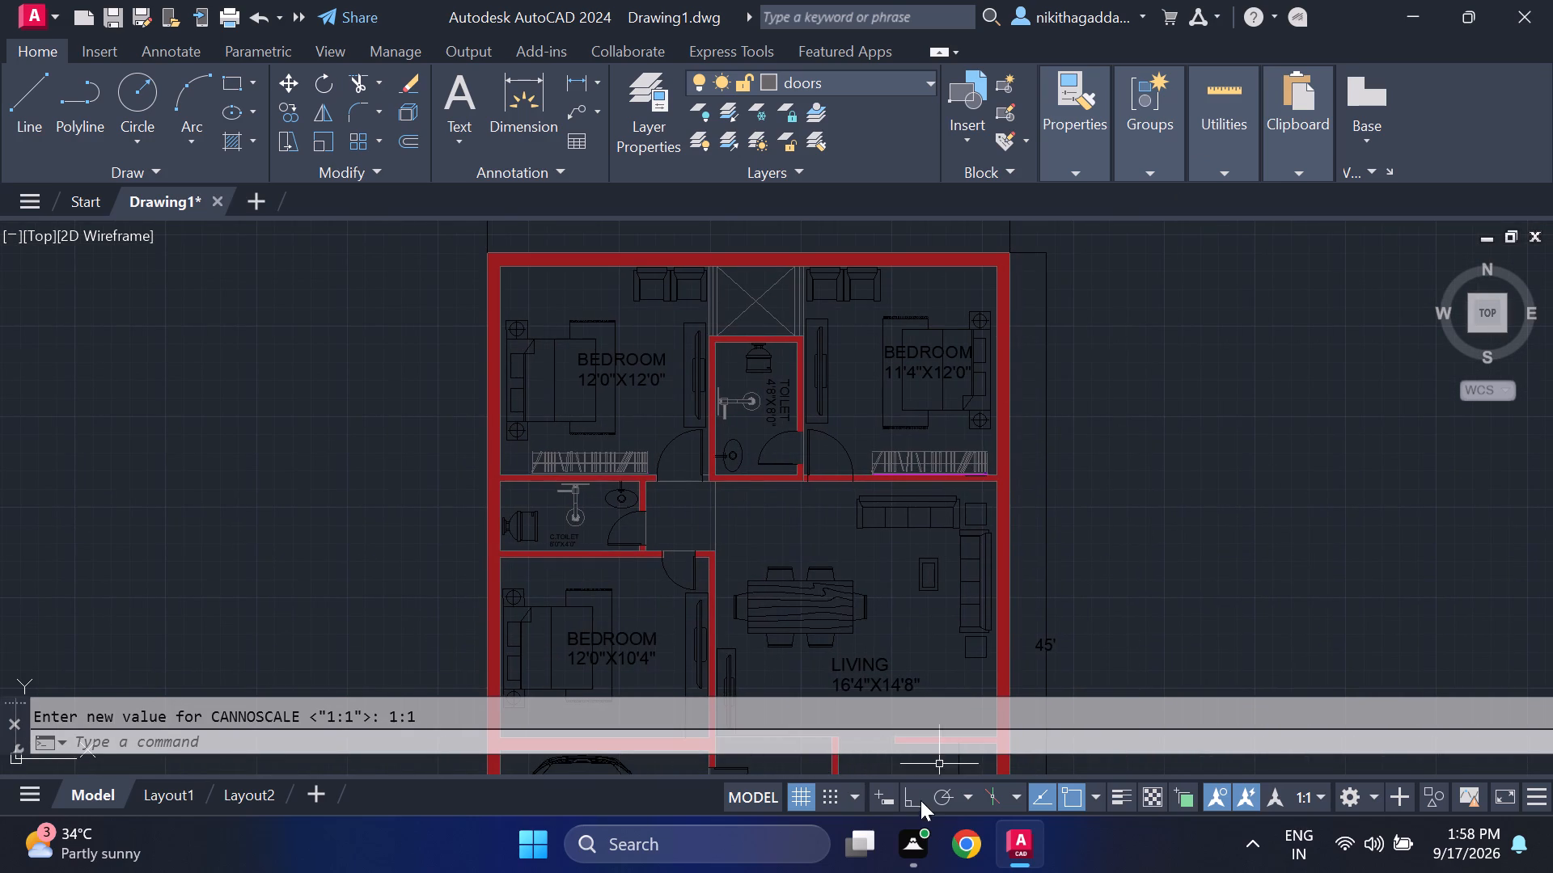
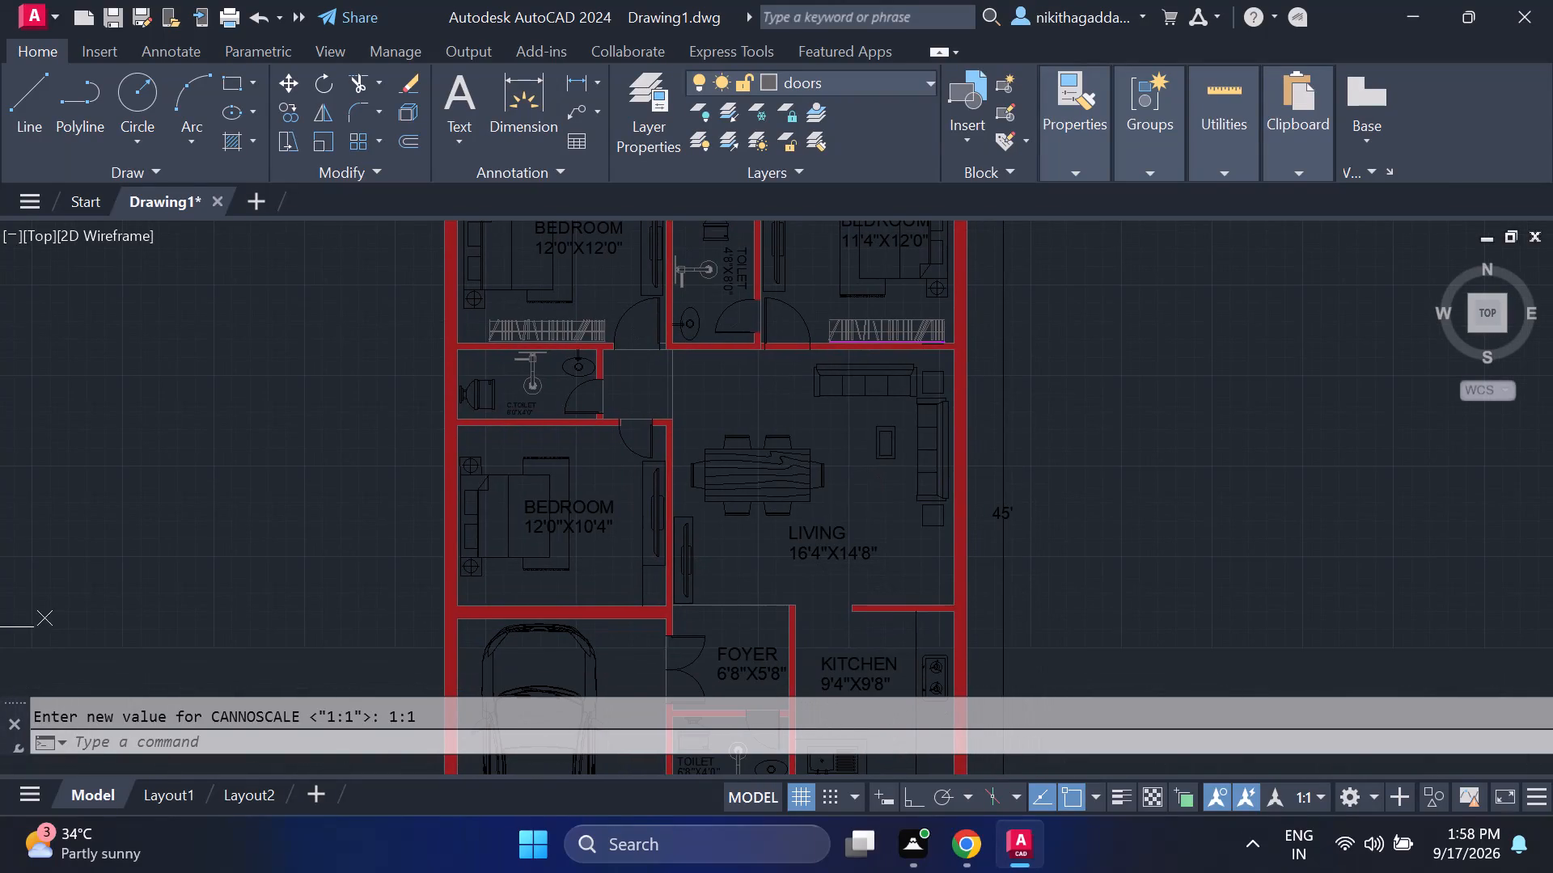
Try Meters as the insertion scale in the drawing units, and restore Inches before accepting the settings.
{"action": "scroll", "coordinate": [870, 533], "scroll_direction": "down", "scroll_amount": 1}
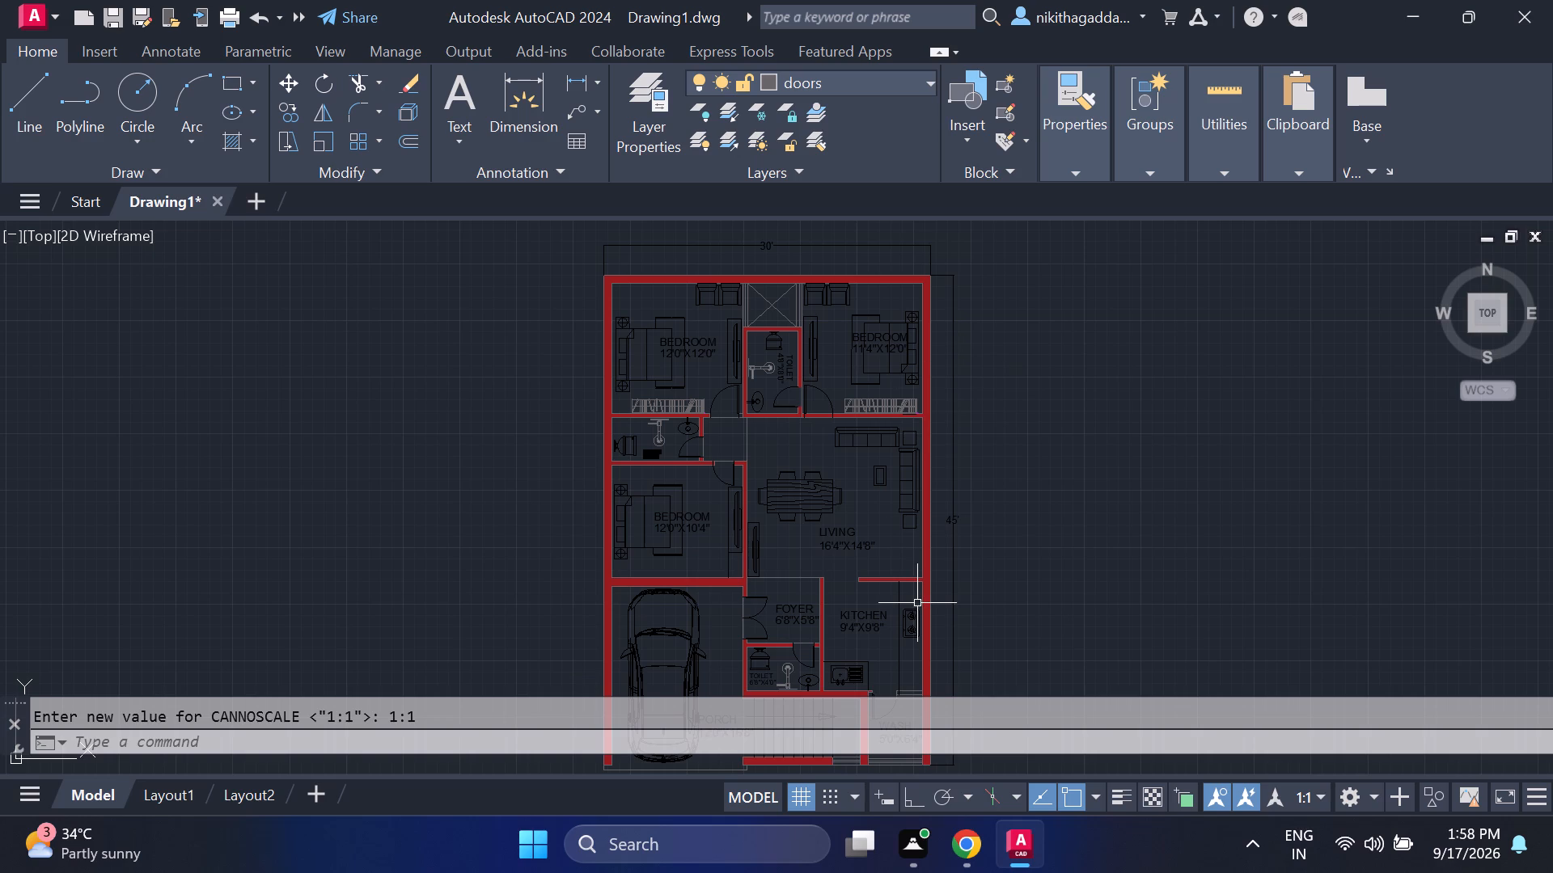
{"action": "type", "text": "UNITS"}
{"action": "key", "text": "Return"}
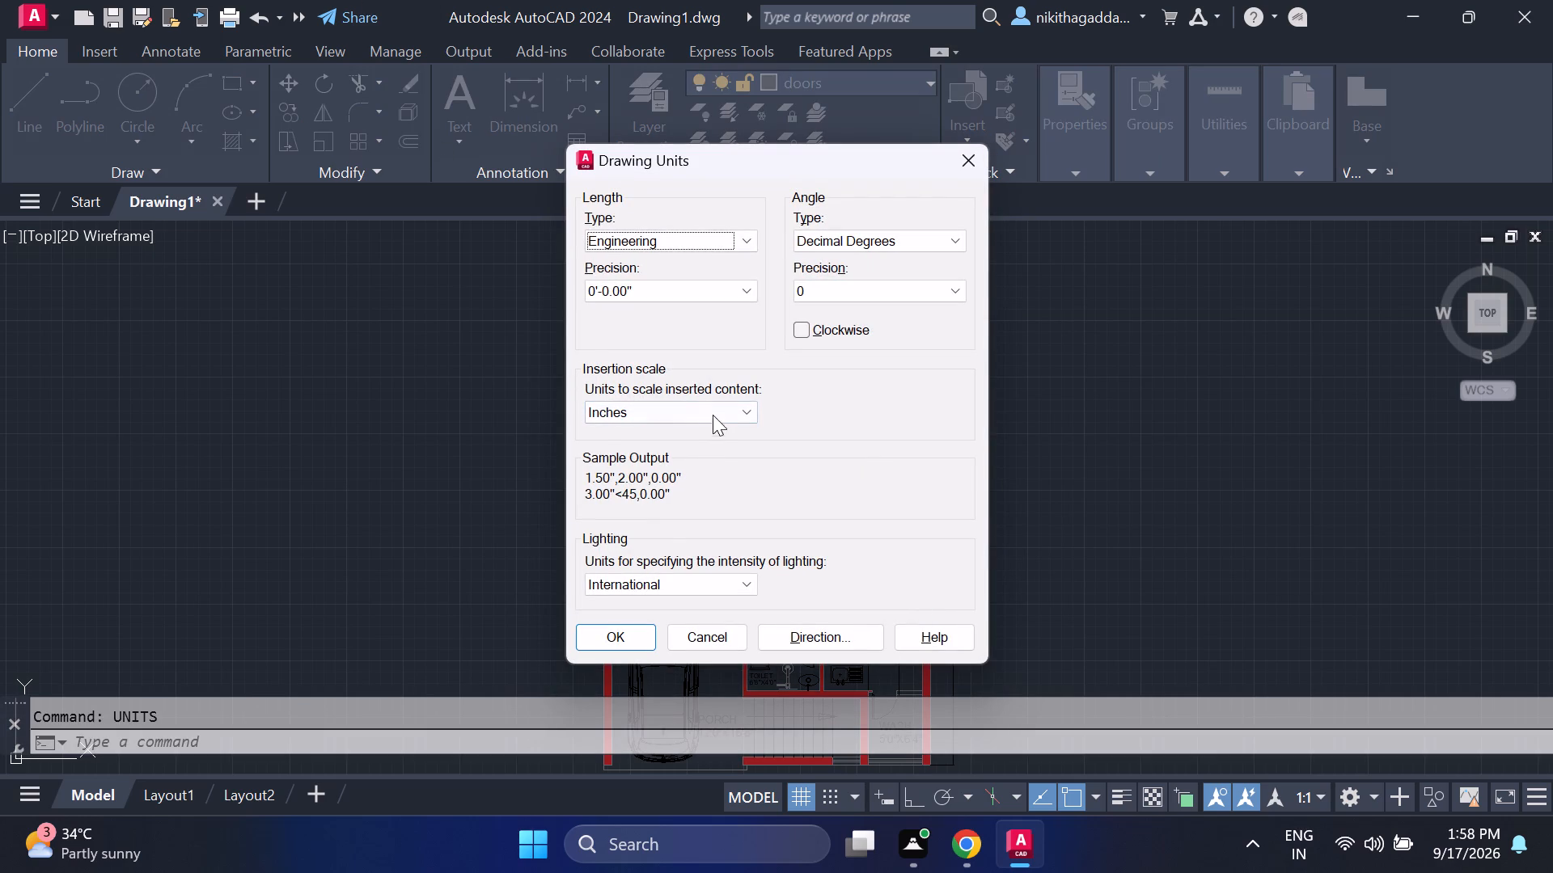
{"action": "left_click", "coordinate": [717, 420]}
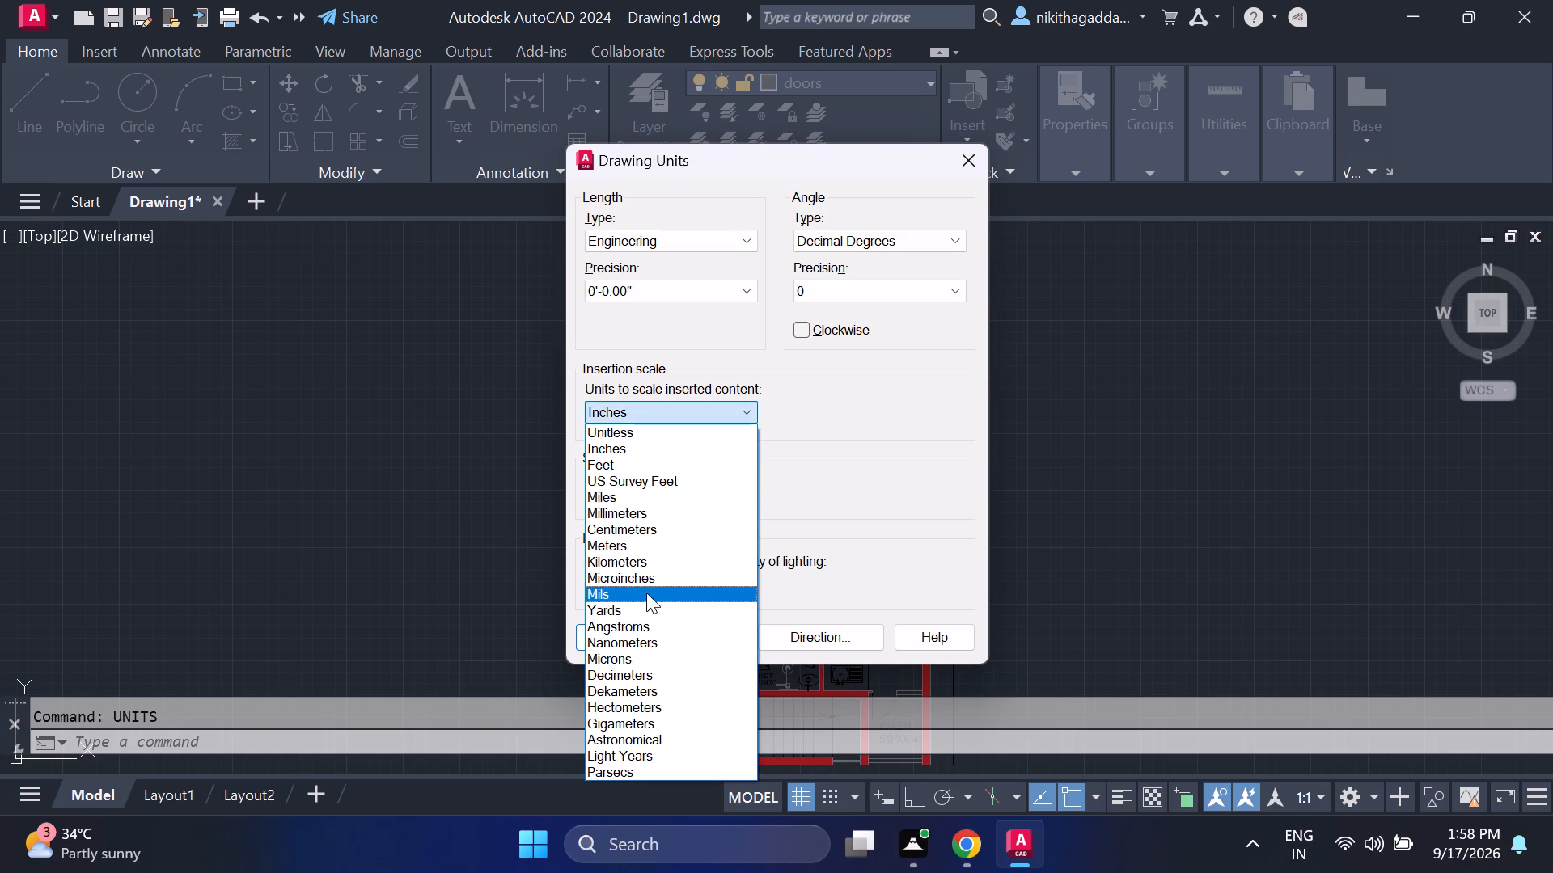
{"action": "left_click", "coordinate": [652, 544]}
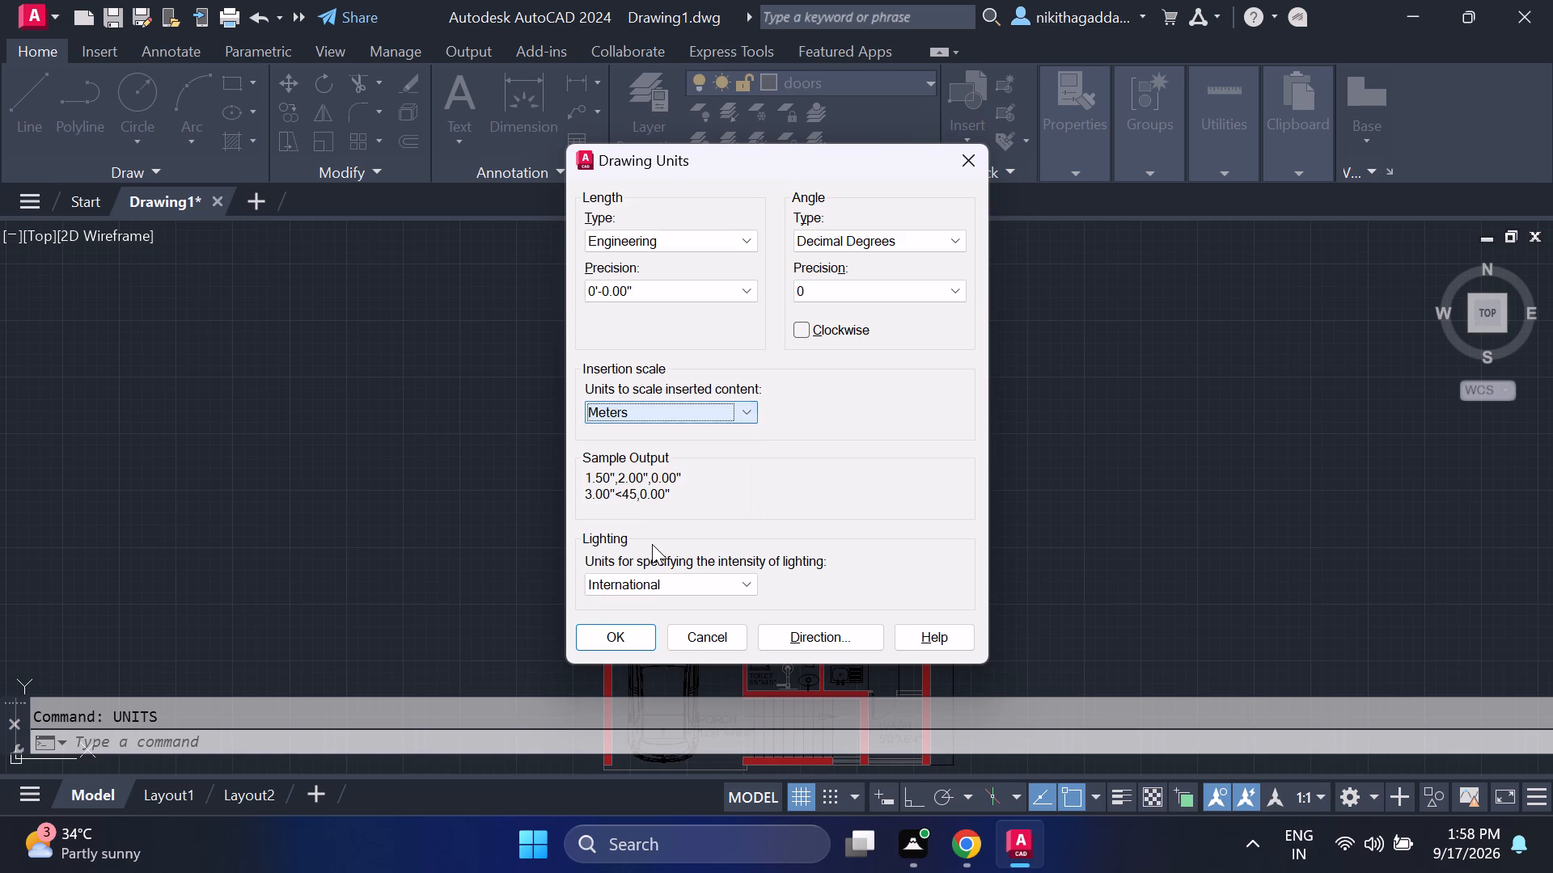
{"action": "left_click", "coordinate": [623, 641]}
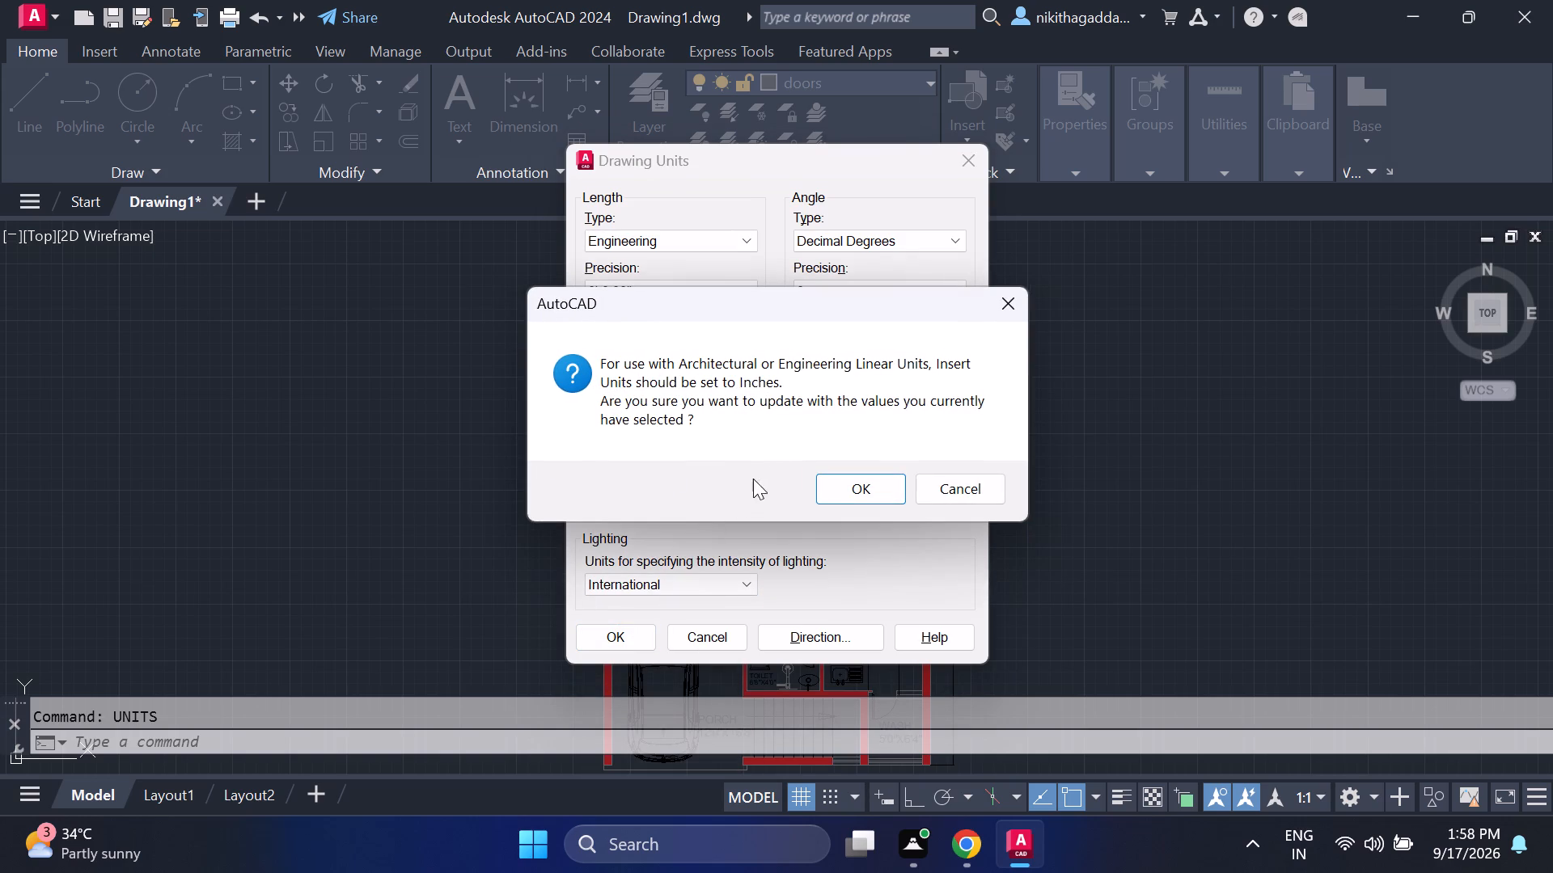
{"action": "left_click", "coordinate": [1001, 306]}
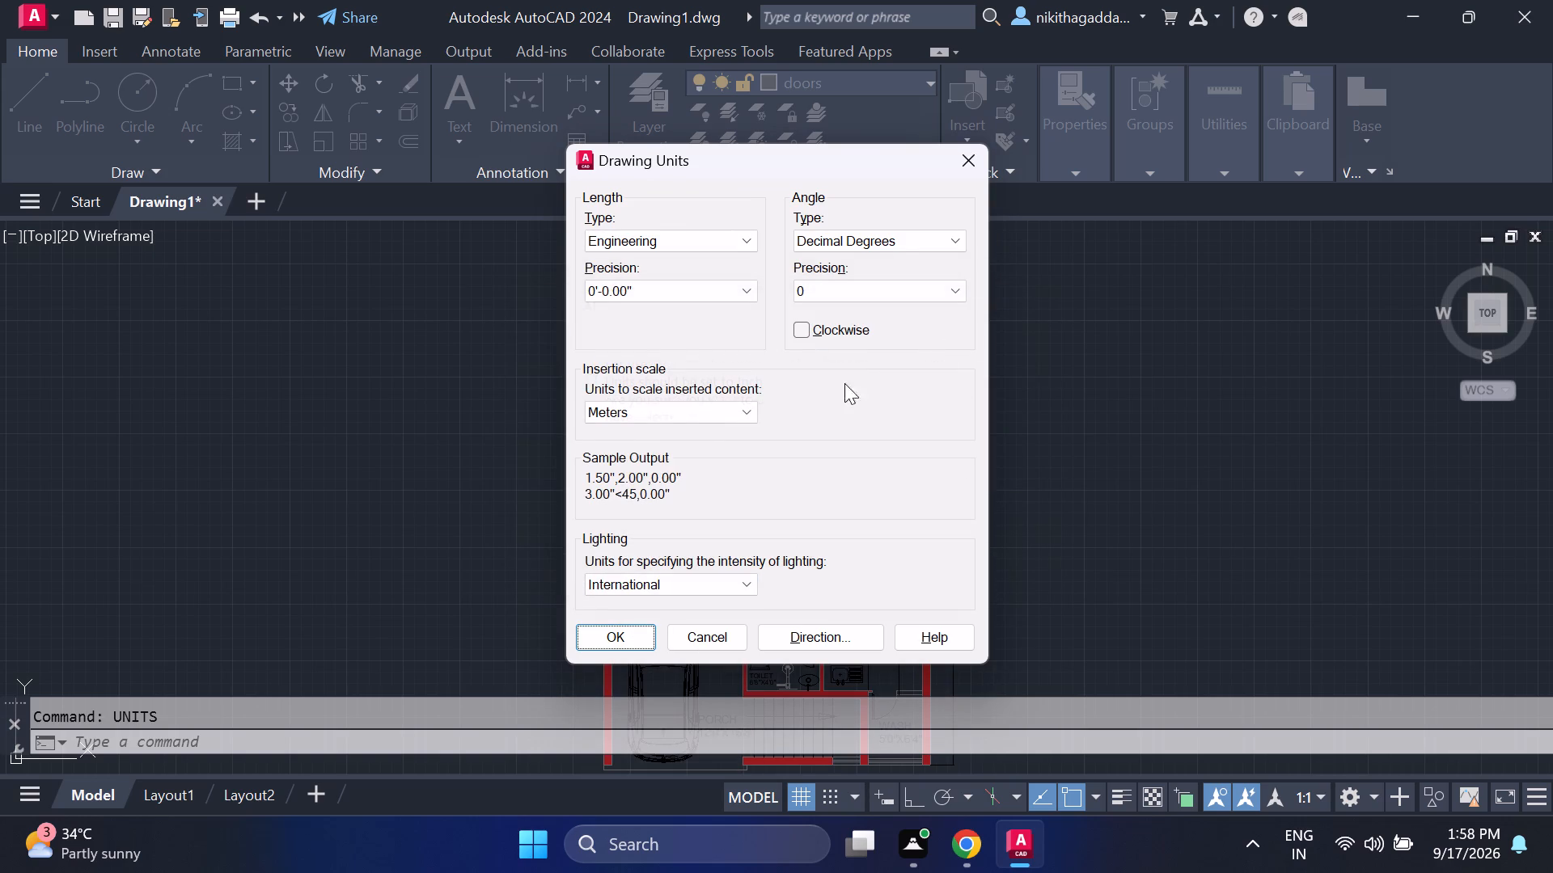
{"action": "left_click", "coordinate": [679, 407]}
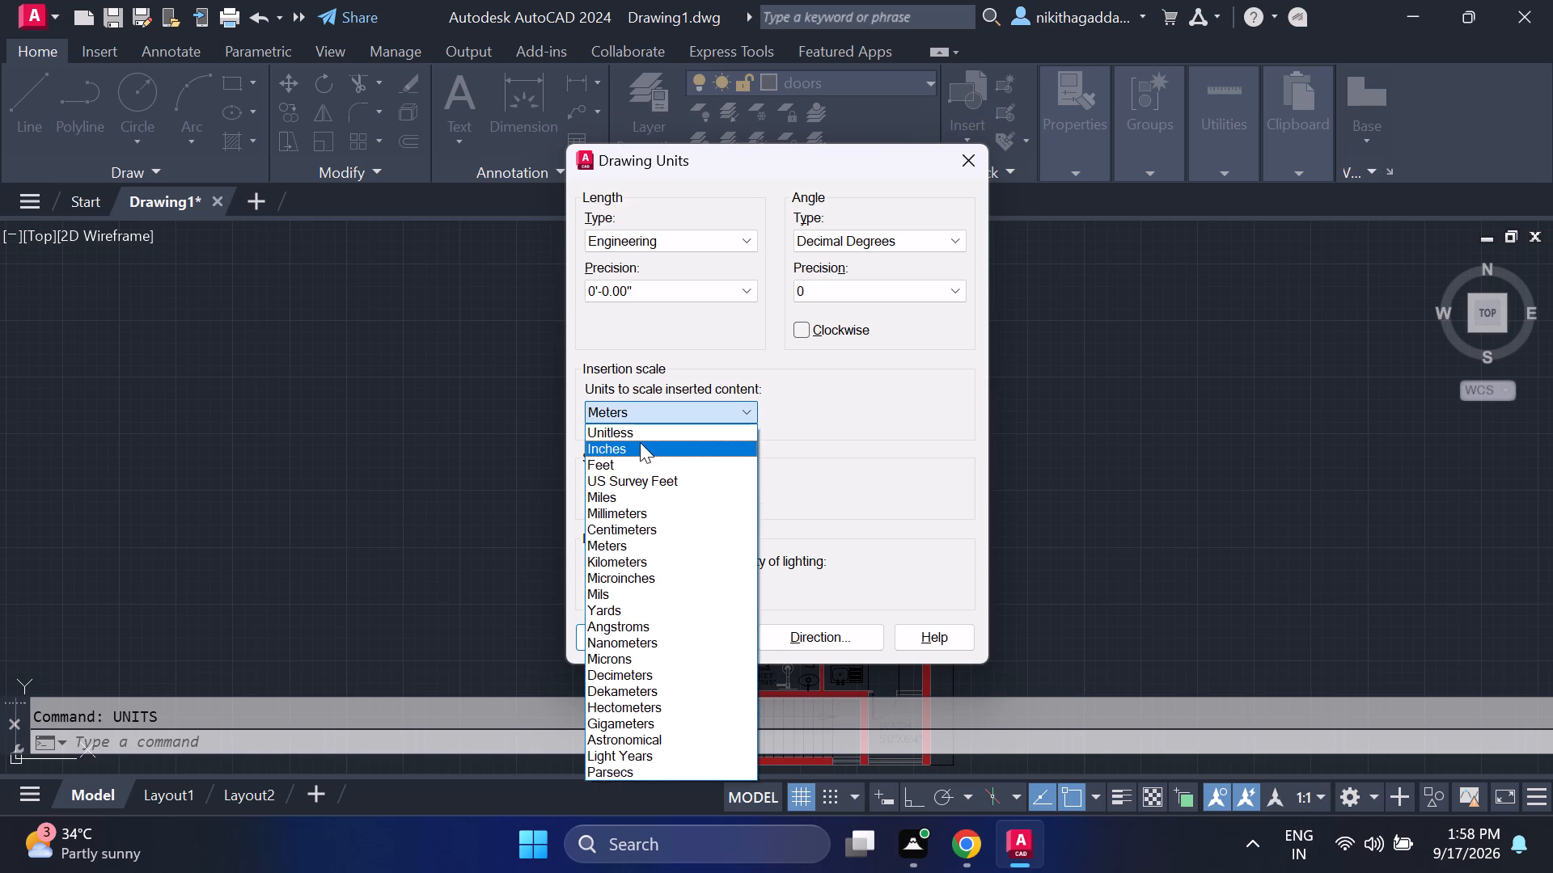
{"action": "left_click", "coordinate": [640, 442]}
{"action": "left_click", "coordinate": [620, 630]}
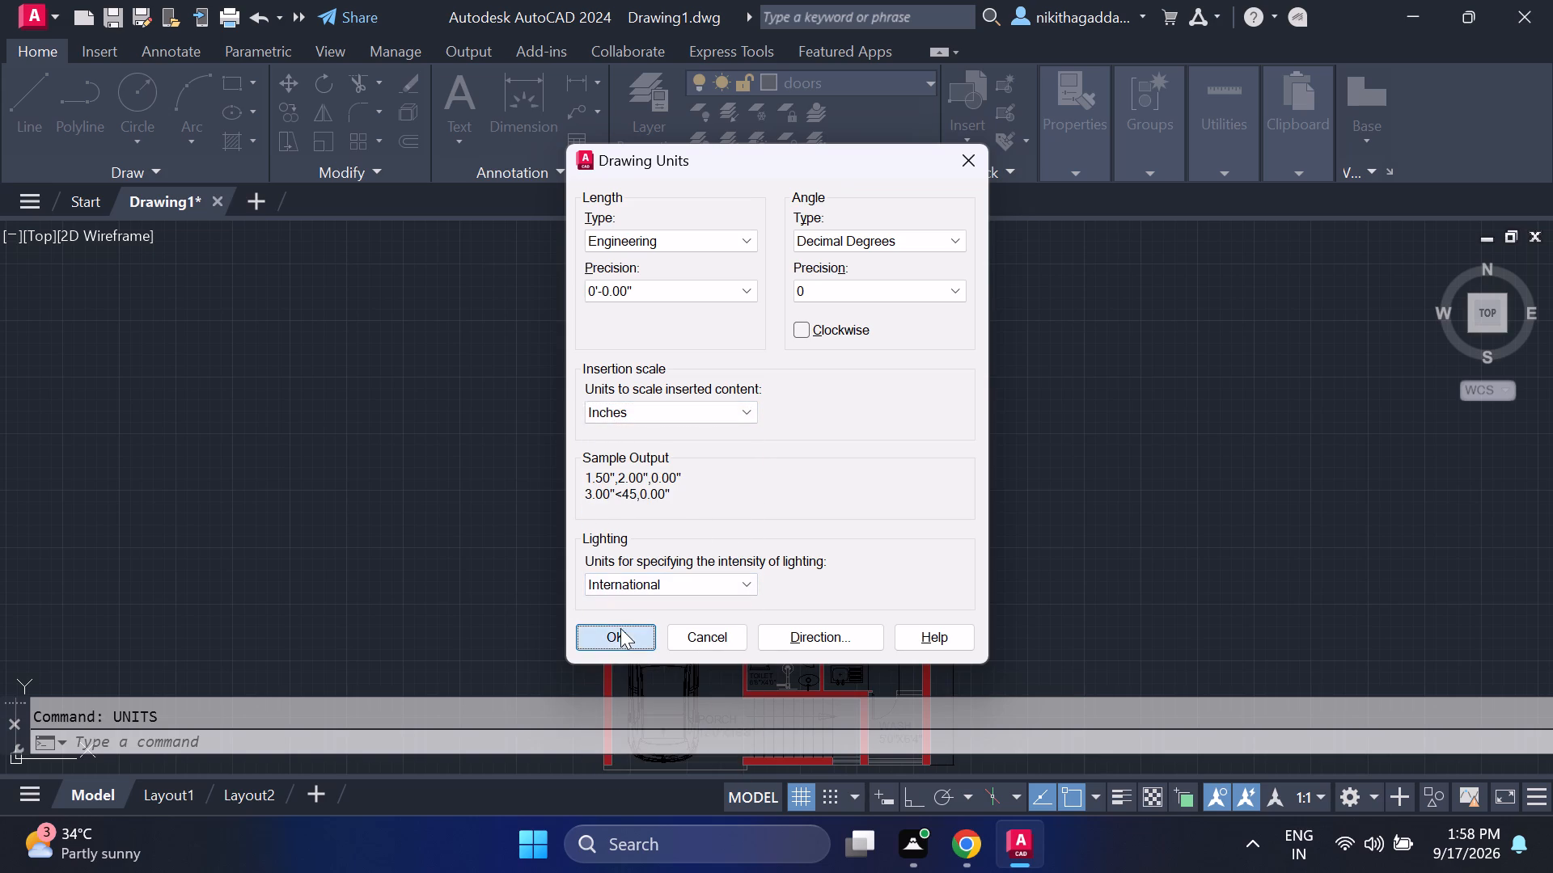
Modify the Standard dimension style's primary units to a measurement scale factor of 1.50 and set the style current.
{"action": "key", "text": "d"}
{"action": "key", "text": "Return"}
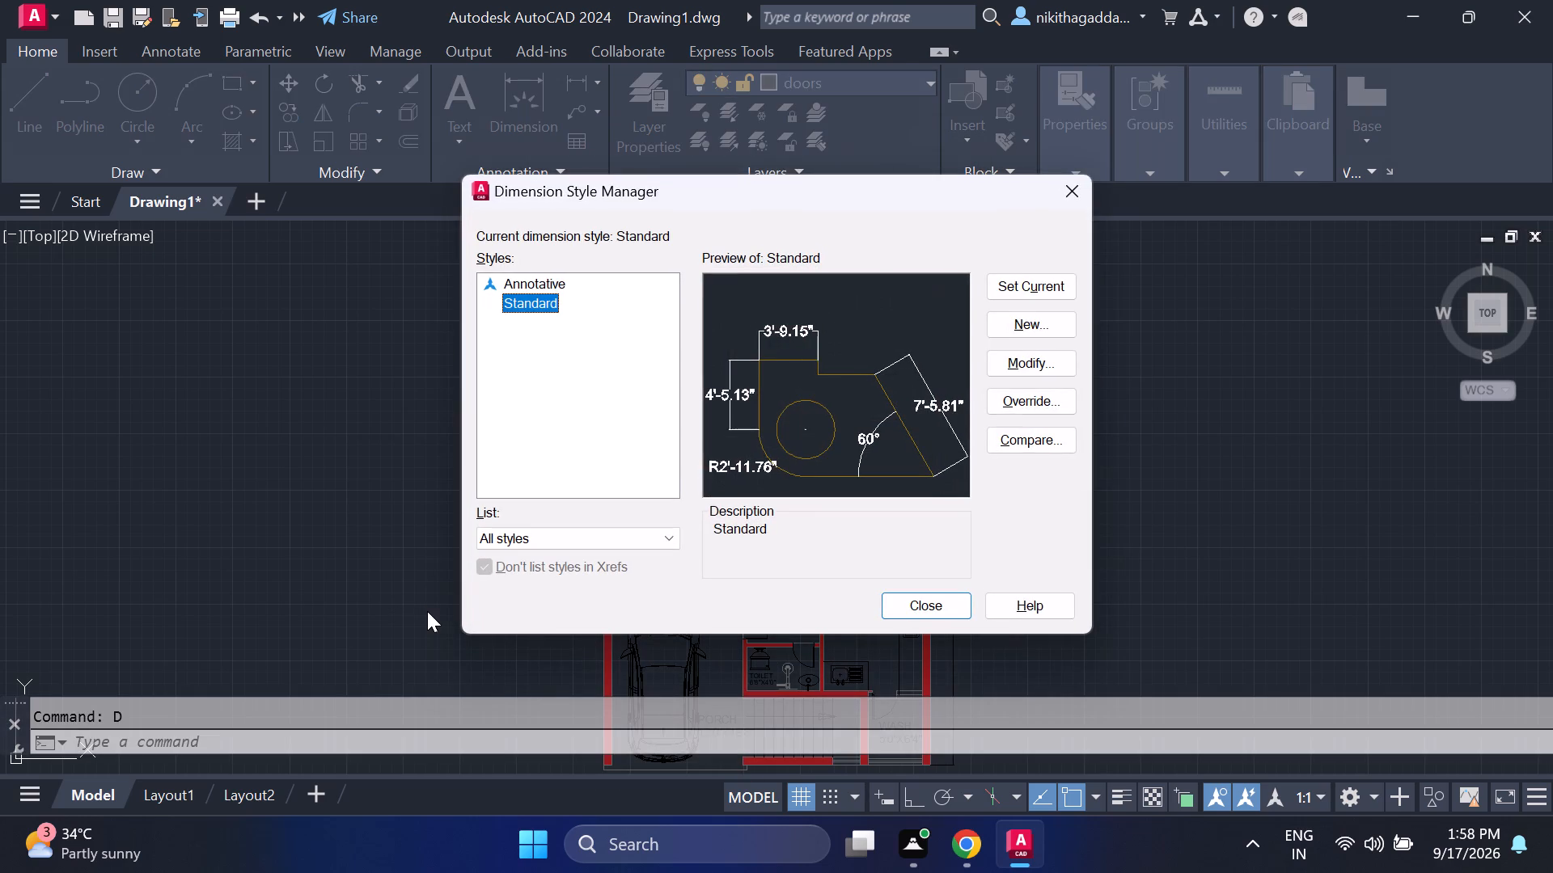
{"action": "left_click", "coordinate": [1012, 365]}
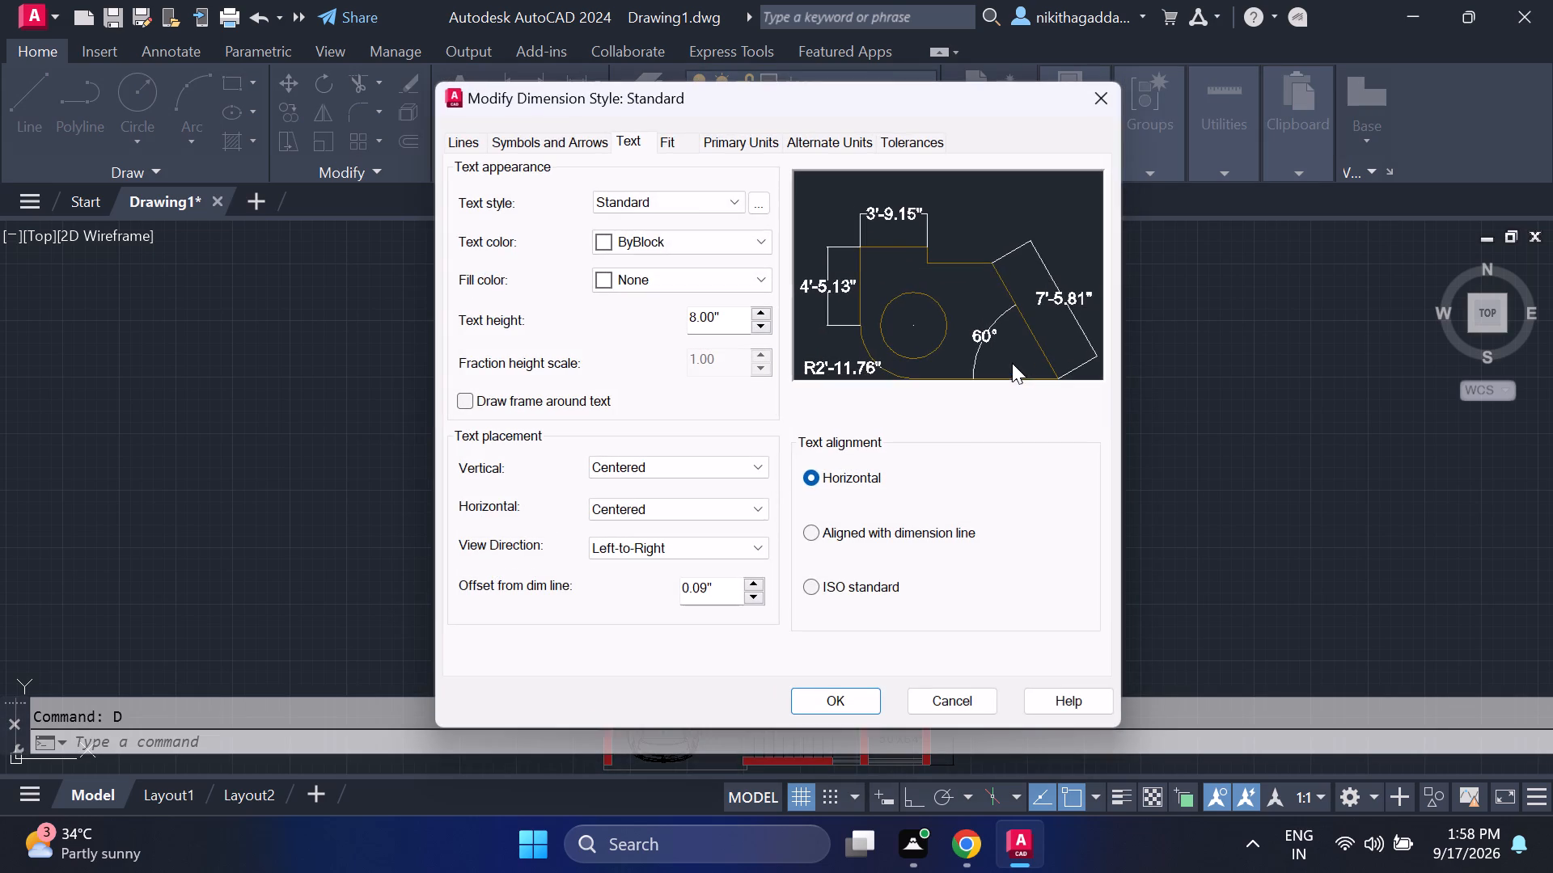
{"action": "left_click", "coordinate": [732, 140]}
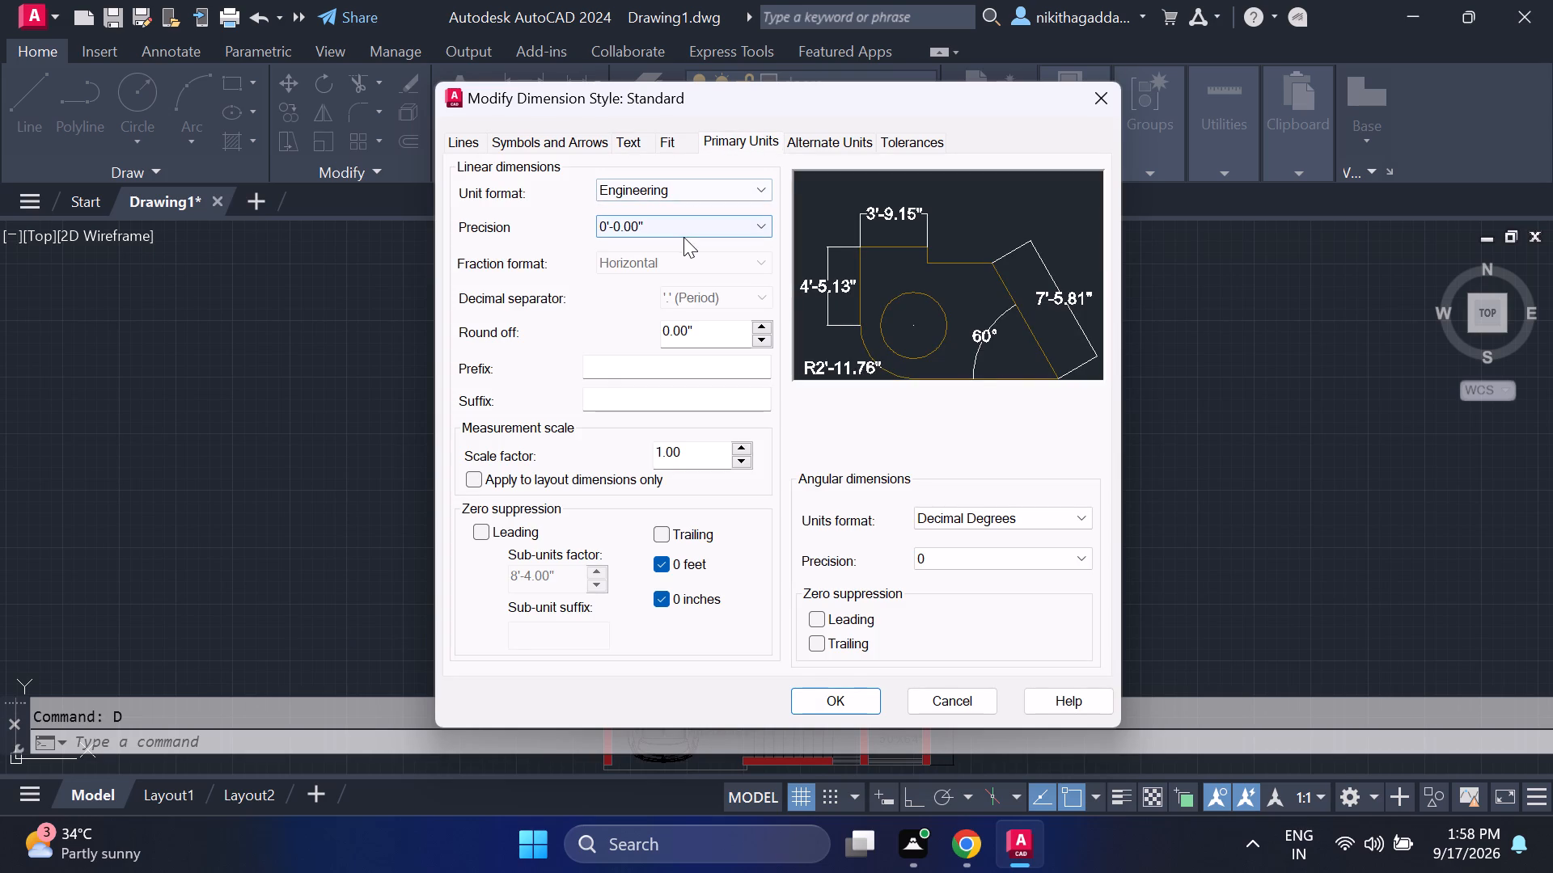
{"action": "left_click", "coordinate": [685, 234]}
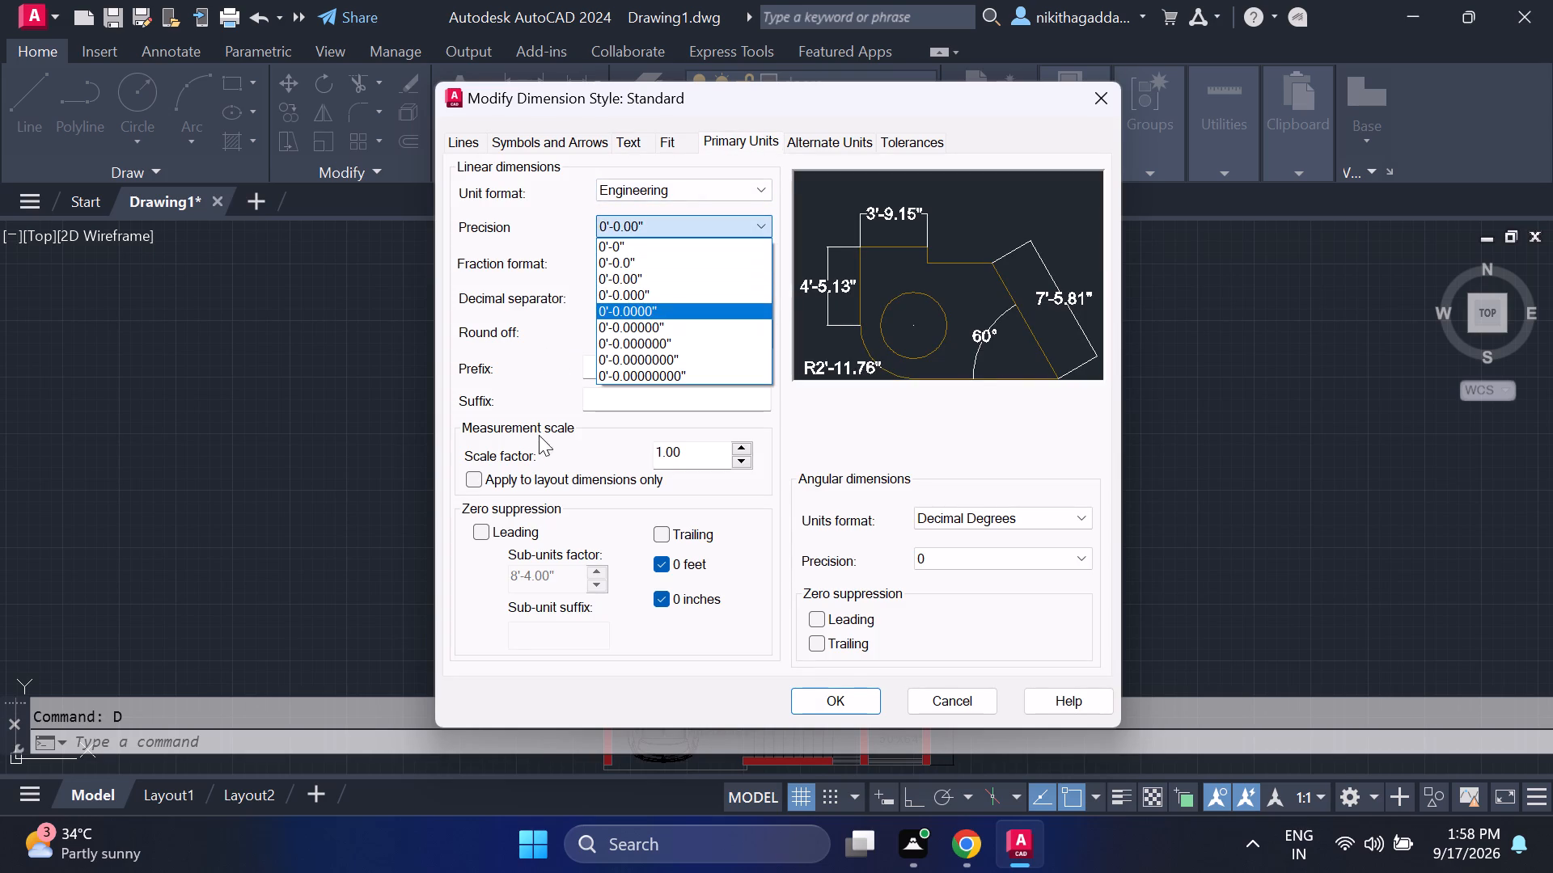
{"action": "left_click", "coordinate": [559, 394]}
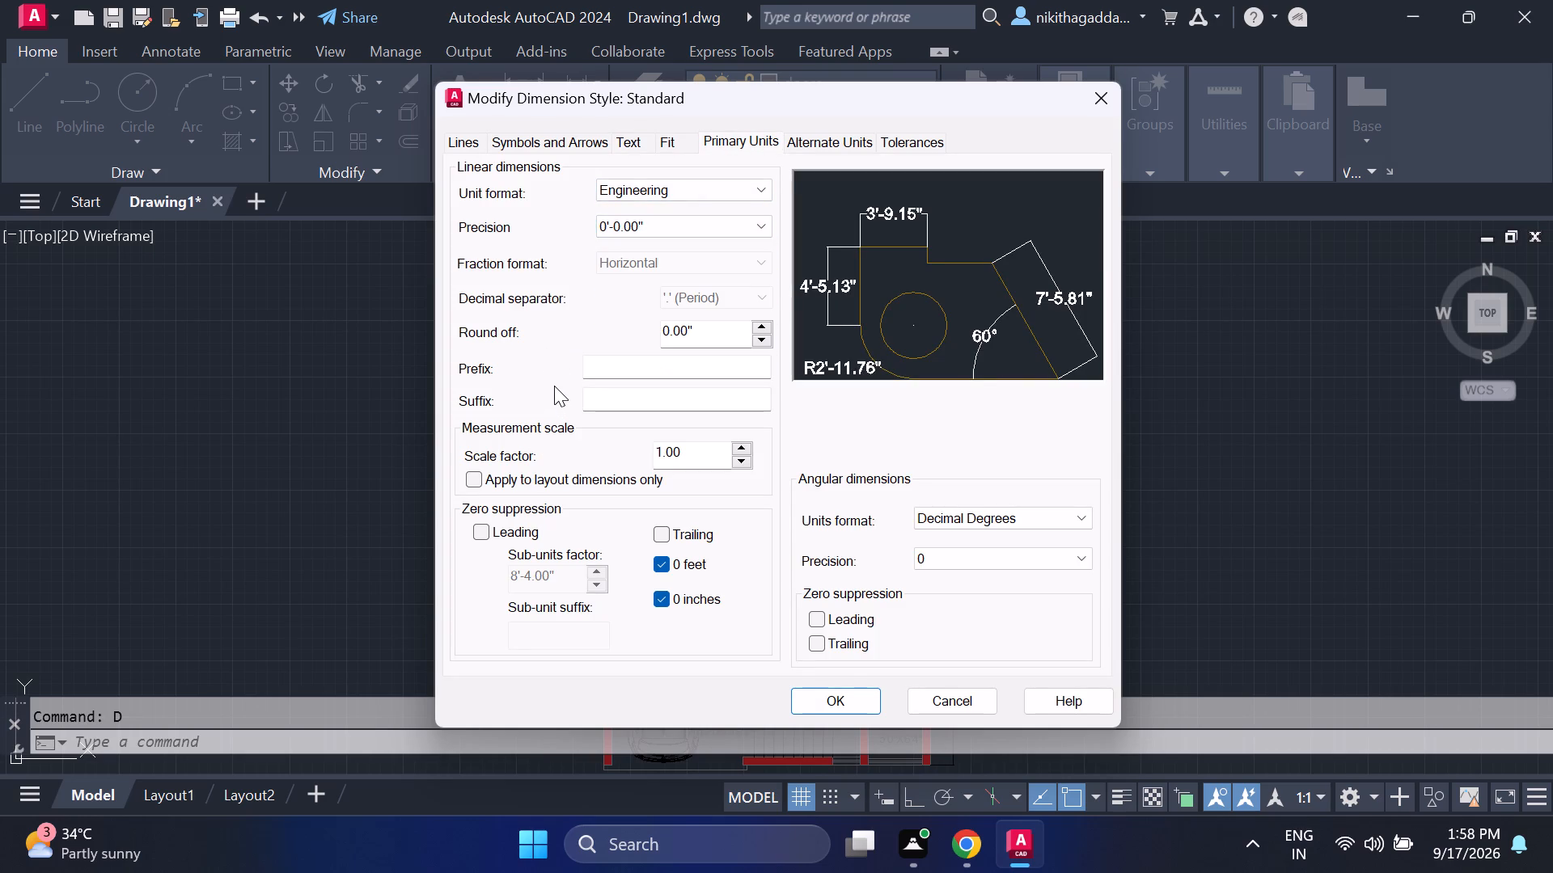
{"action": "left_click", "coordinate": [744, 445]}
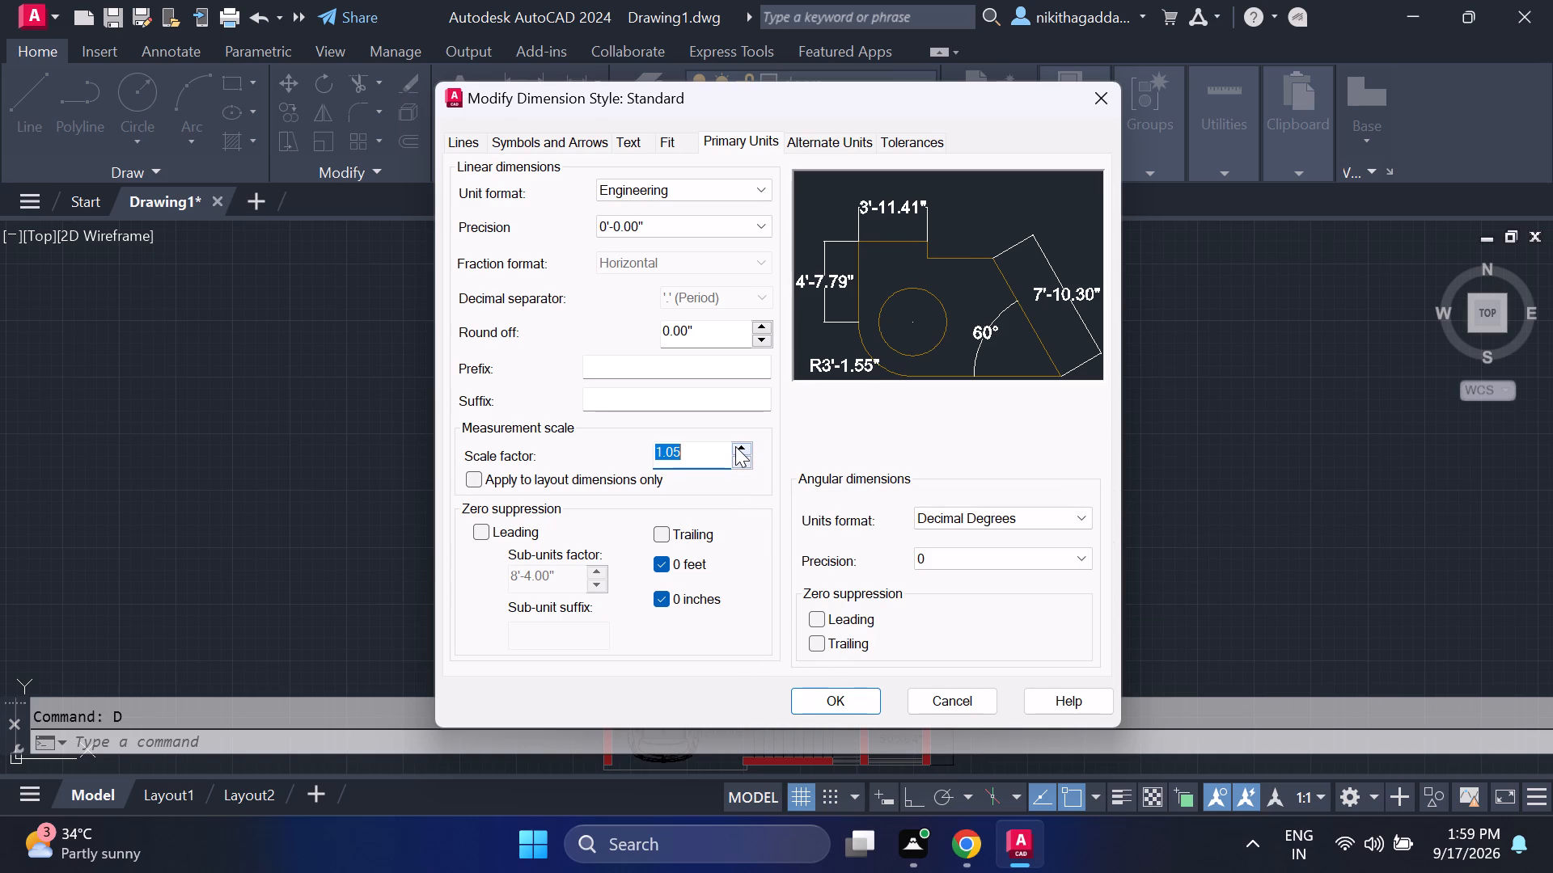
{"action": "left_click", "coordinate": [735, 446]}
{"action": "triple_click", "coordinate": [734, 445]}
{"action": "triple_click", "coordinate": [734, 445]}
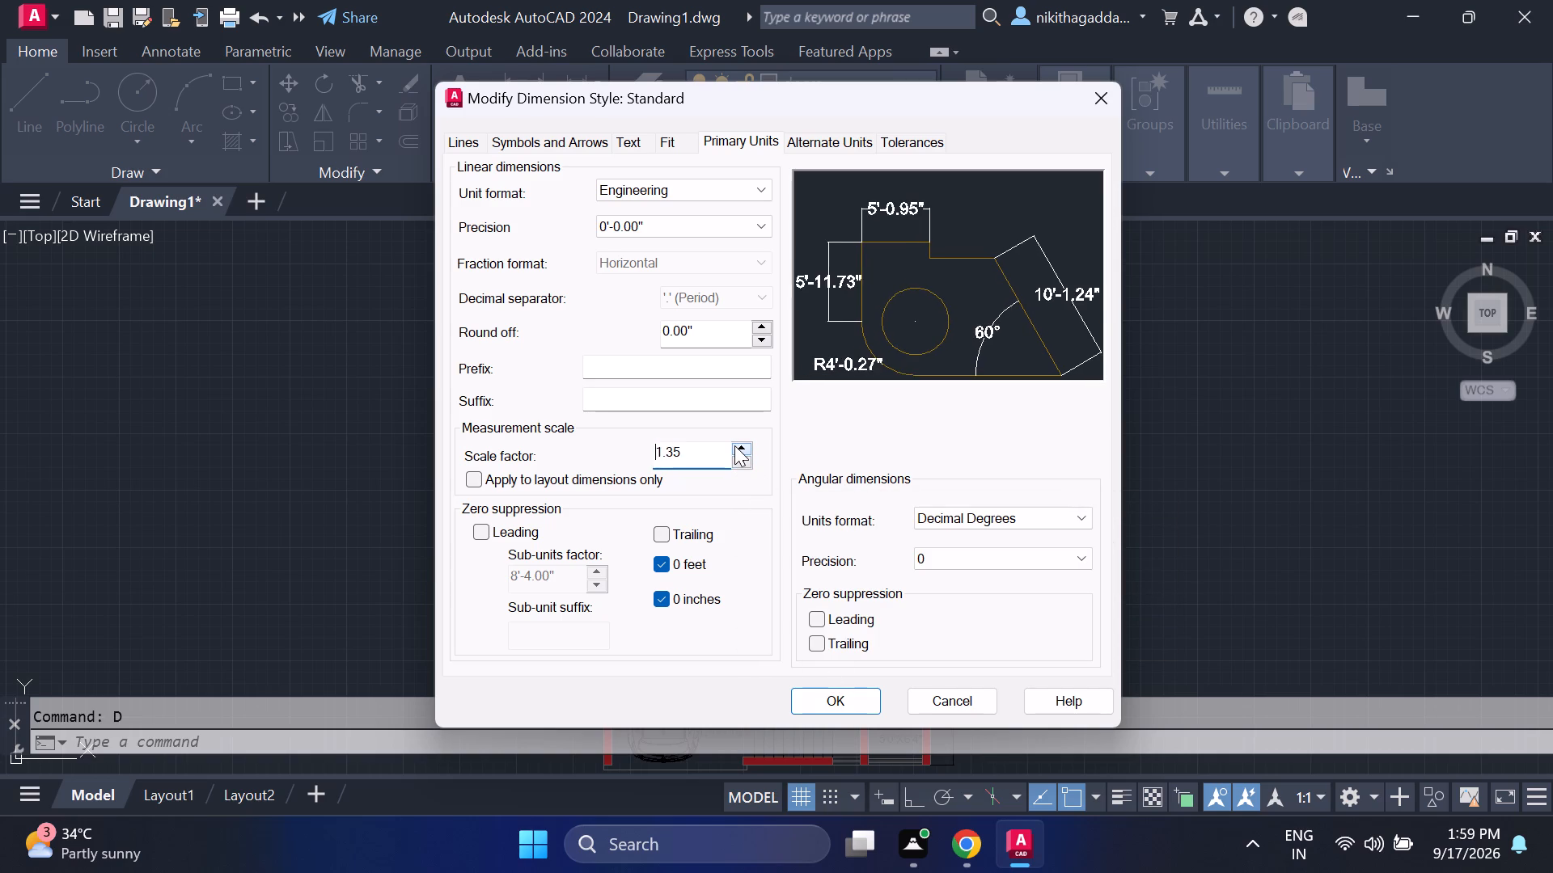
{"action": "left_click", "coordinate": [734, 445]}
{"action": "left_click", "coordinate": [738, 443]}
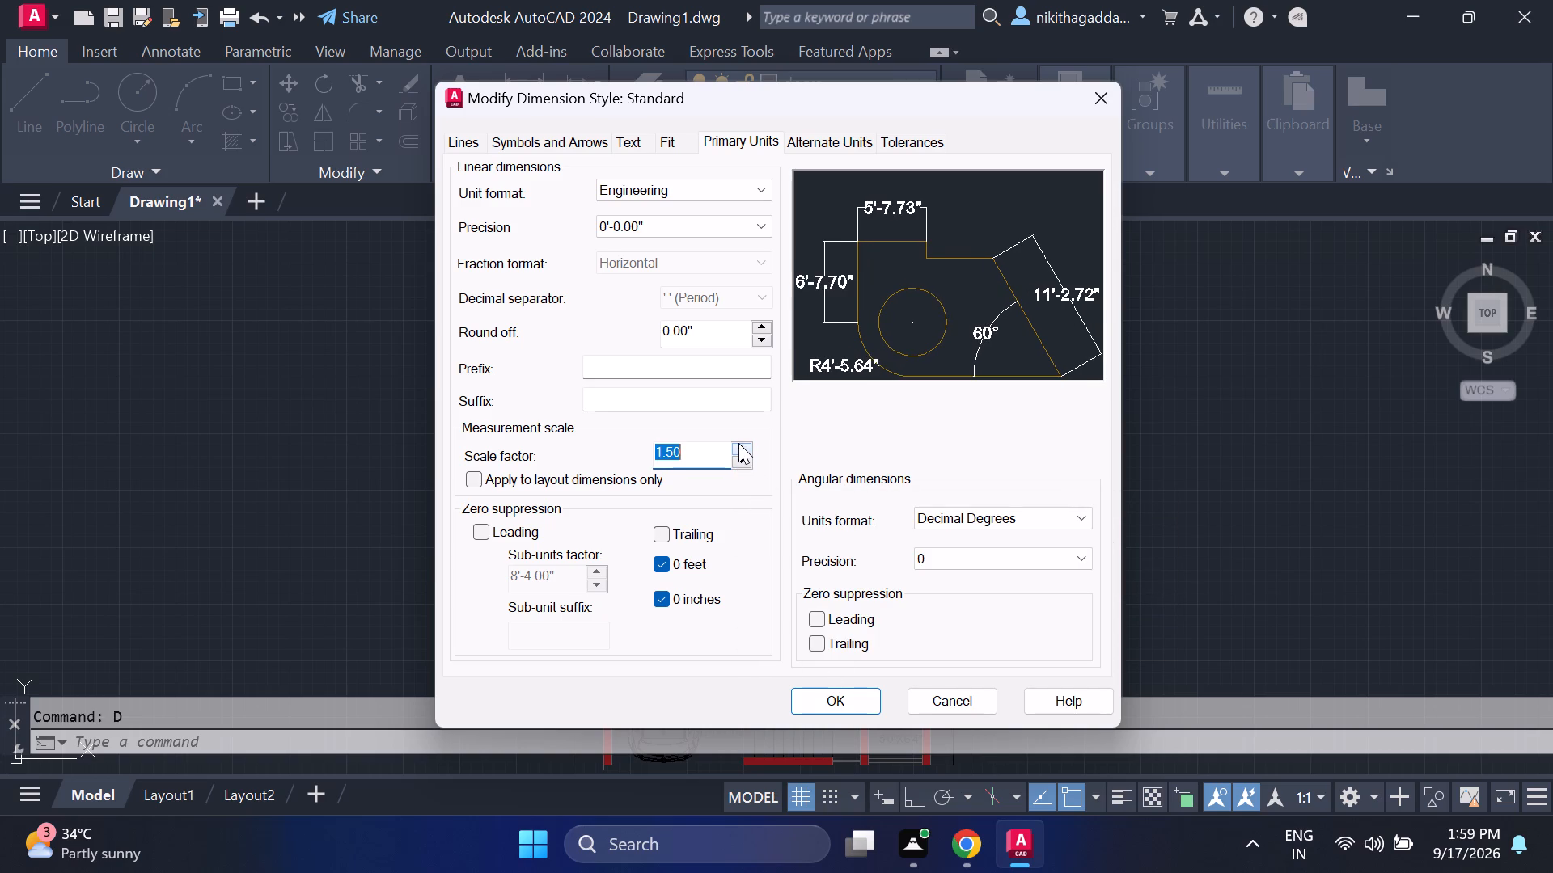
{"action": "left_click", "coordinate": [822, 699]}
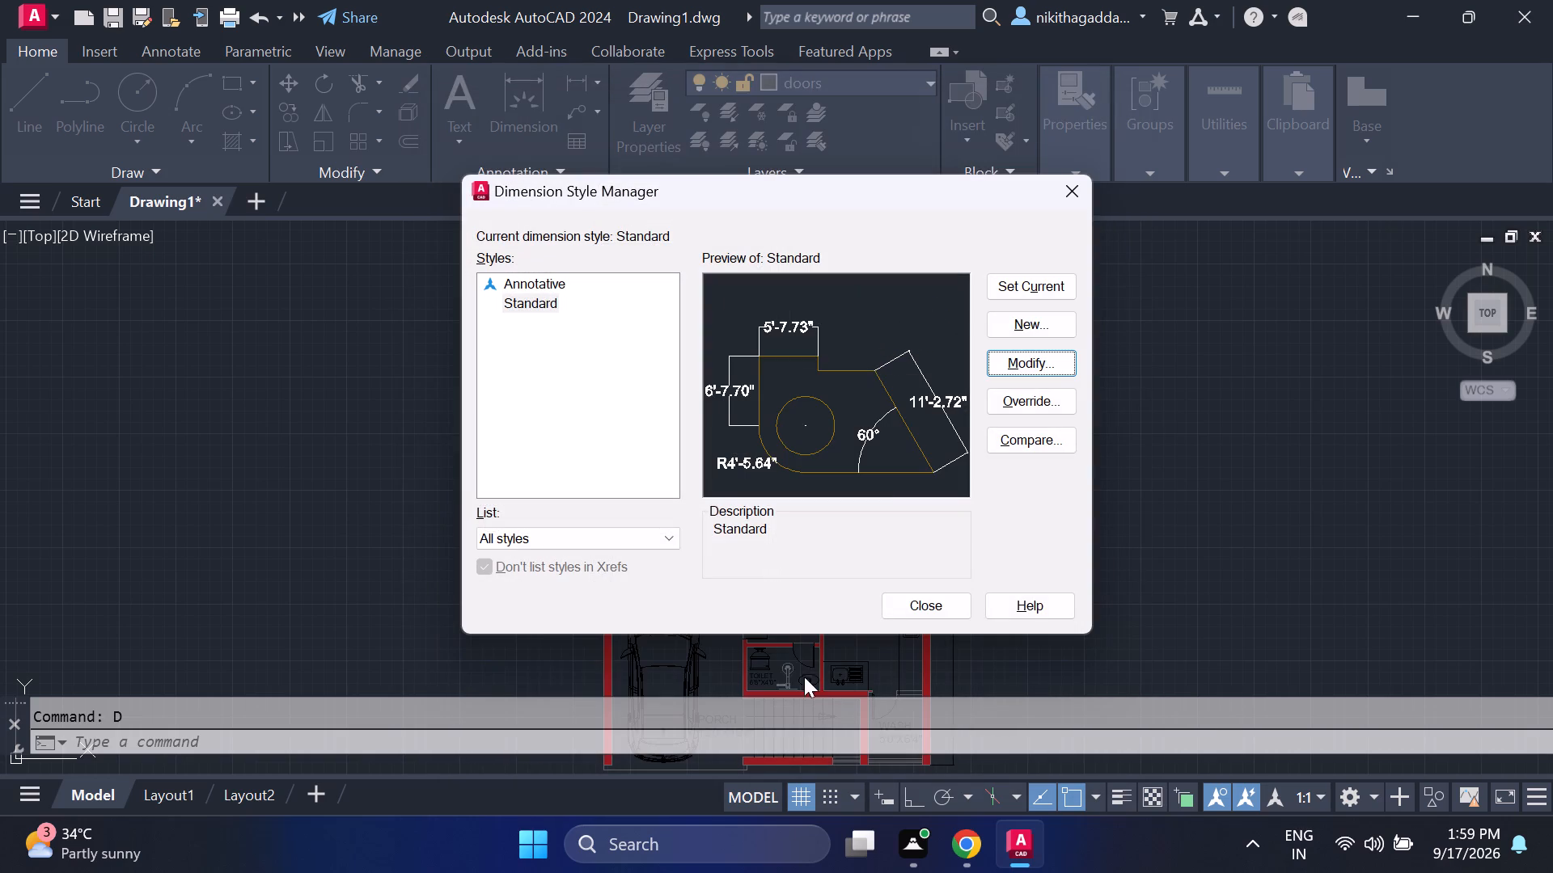
{"action": "left_click", "coordinate": [1055, 285]}
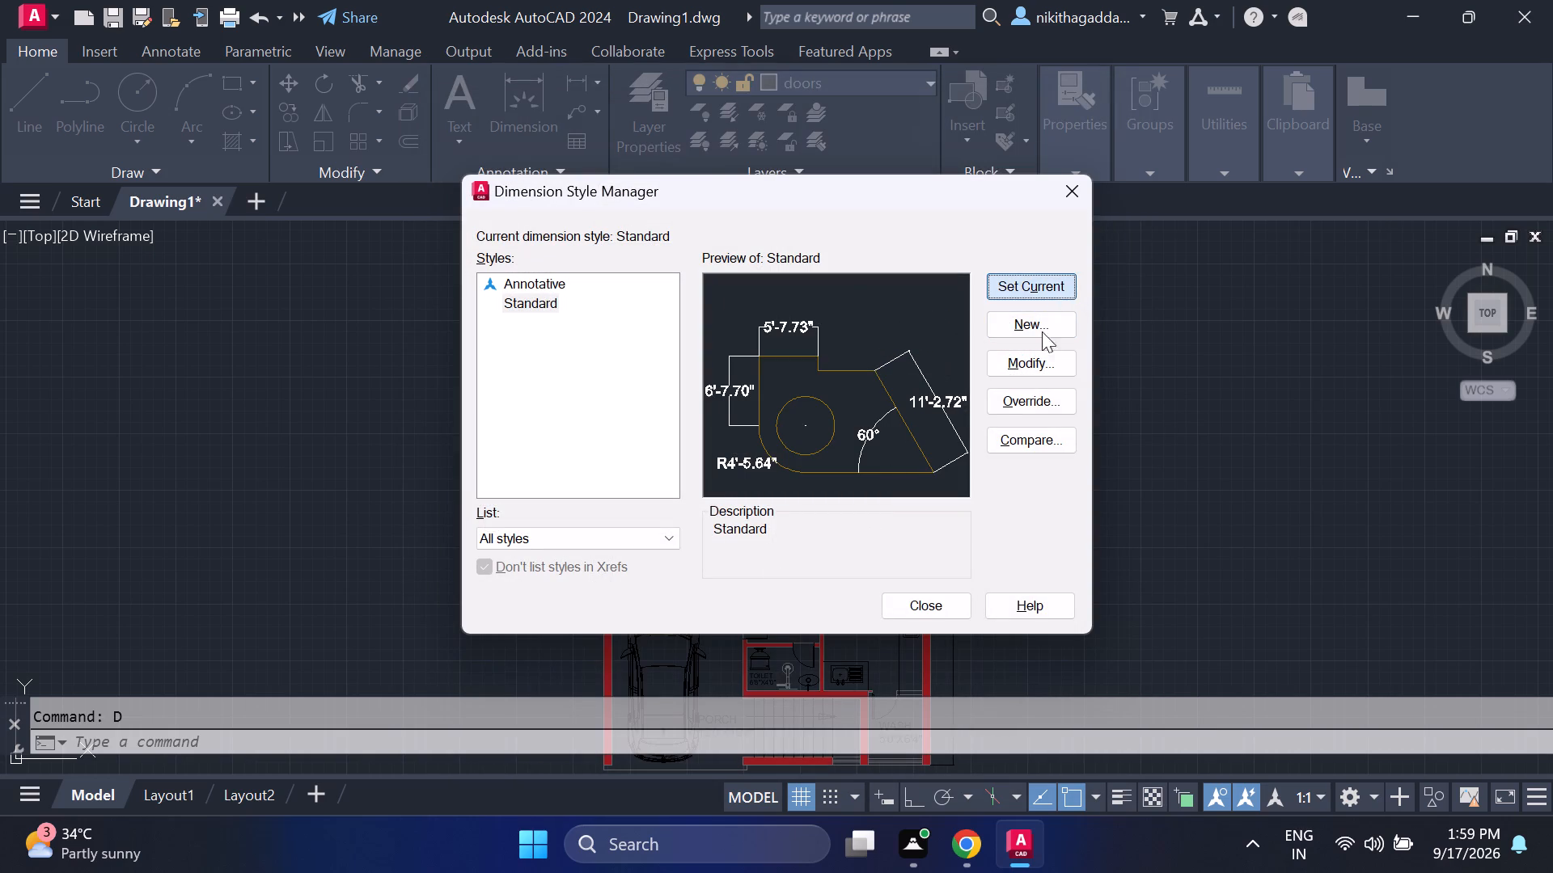
{"action": "left_click", "coordinate": [943, 601]}
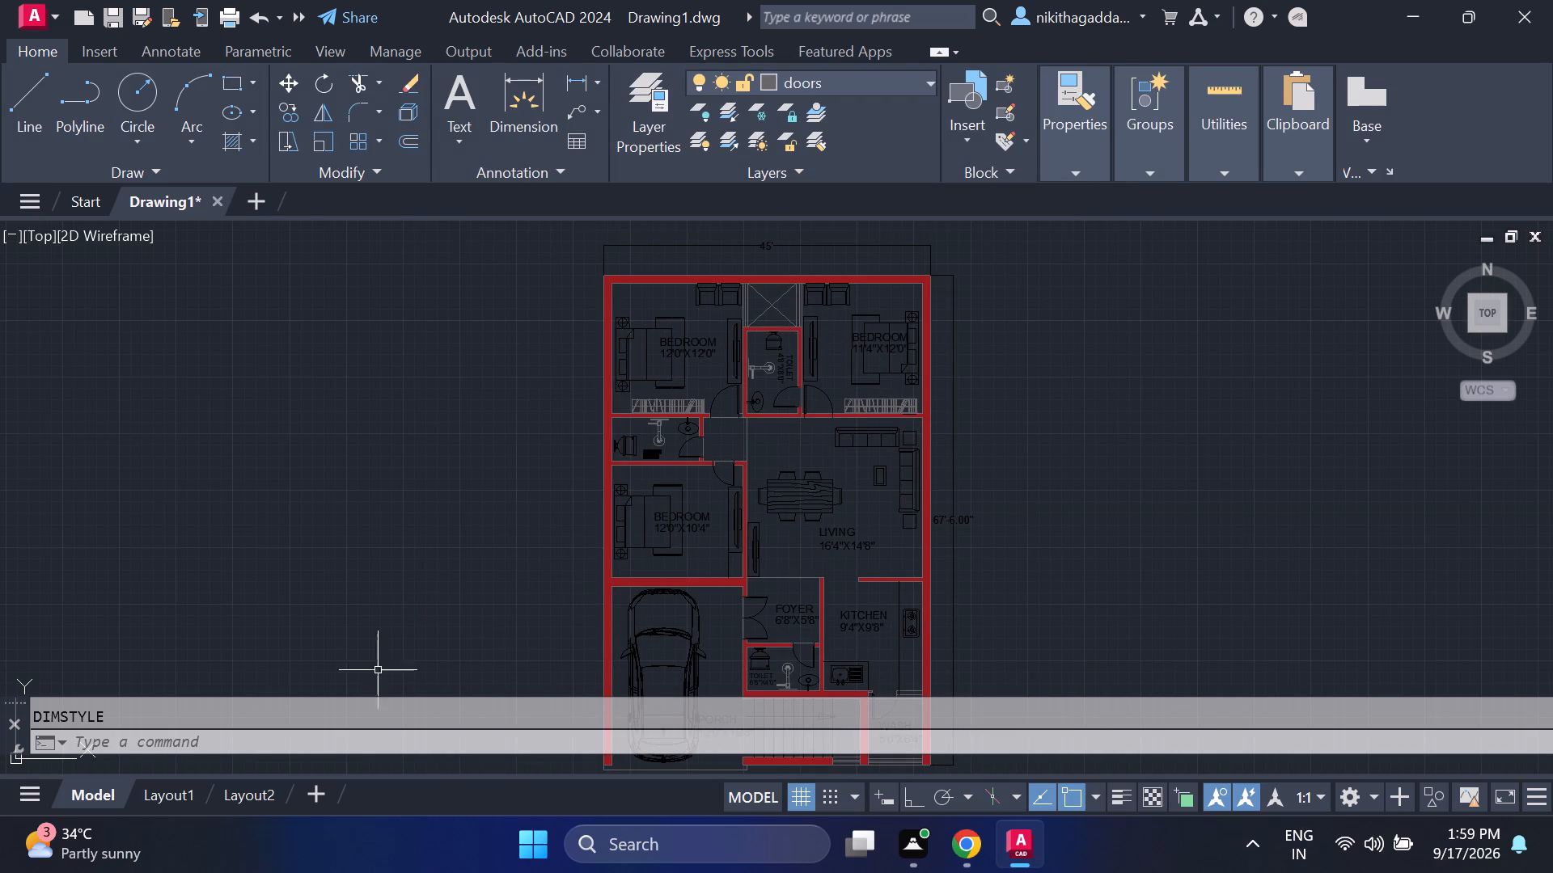
Switch to Layout1 and delete its existing full-sheet viewport.
{"action": "left_click", "coordinate": [177, 799]}
{"action": "middle_click_drag", "start_coordinate": [683, 569], "coordinate": [568, 498]}
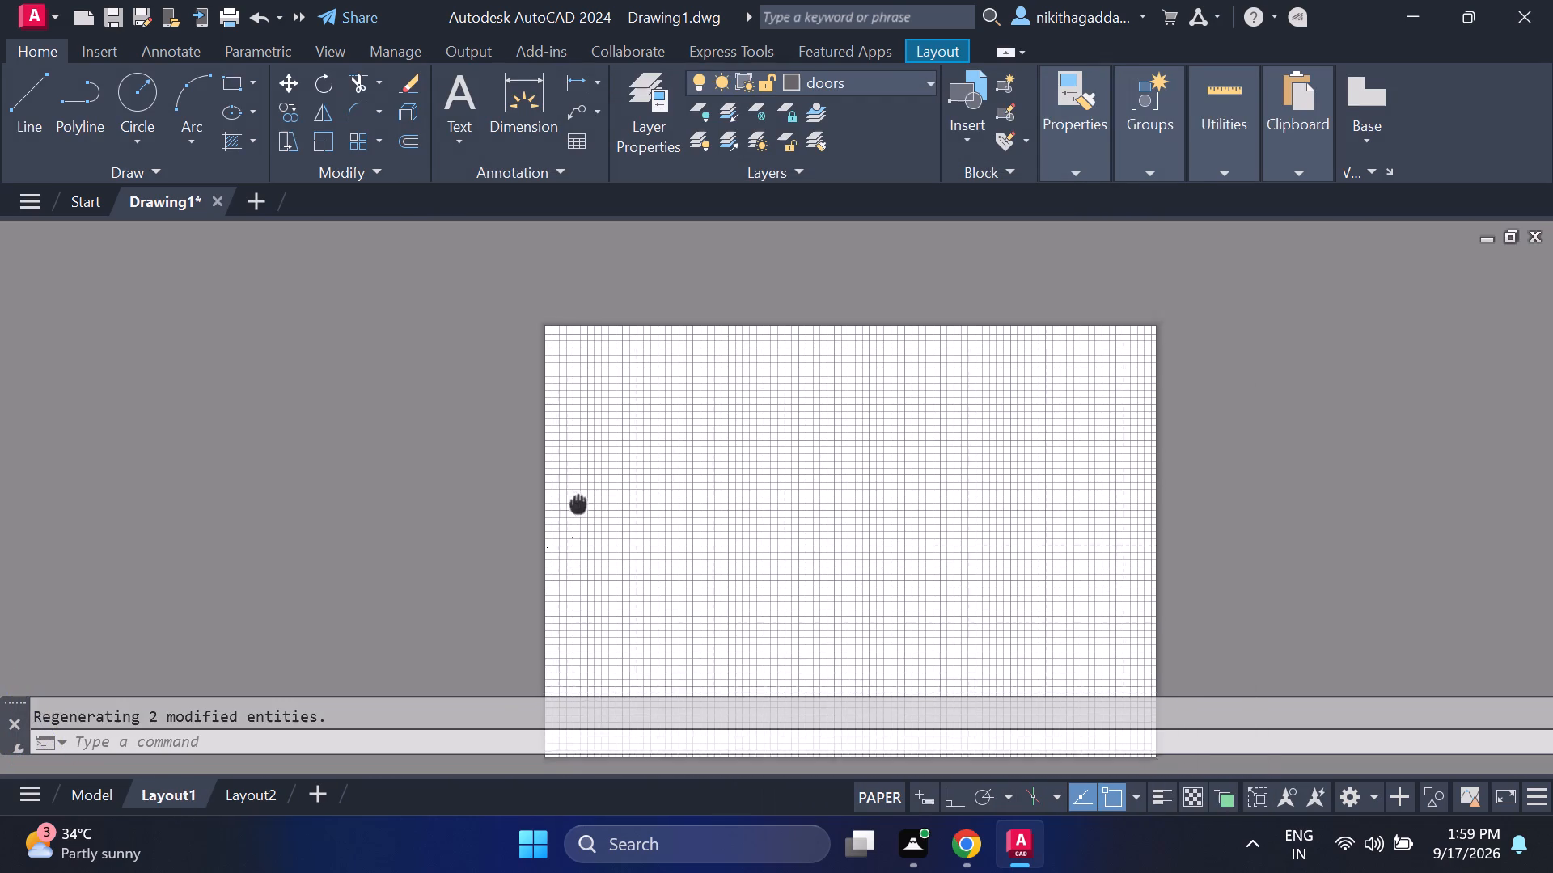
{"action": "middle_click_drag", "start_coordinate": [568, 498], "coordinate": [463, 398]}
{"action": "scroll", "coordinate": [475, 486], "scroll_direction": "up", "scroll_amount": 3}
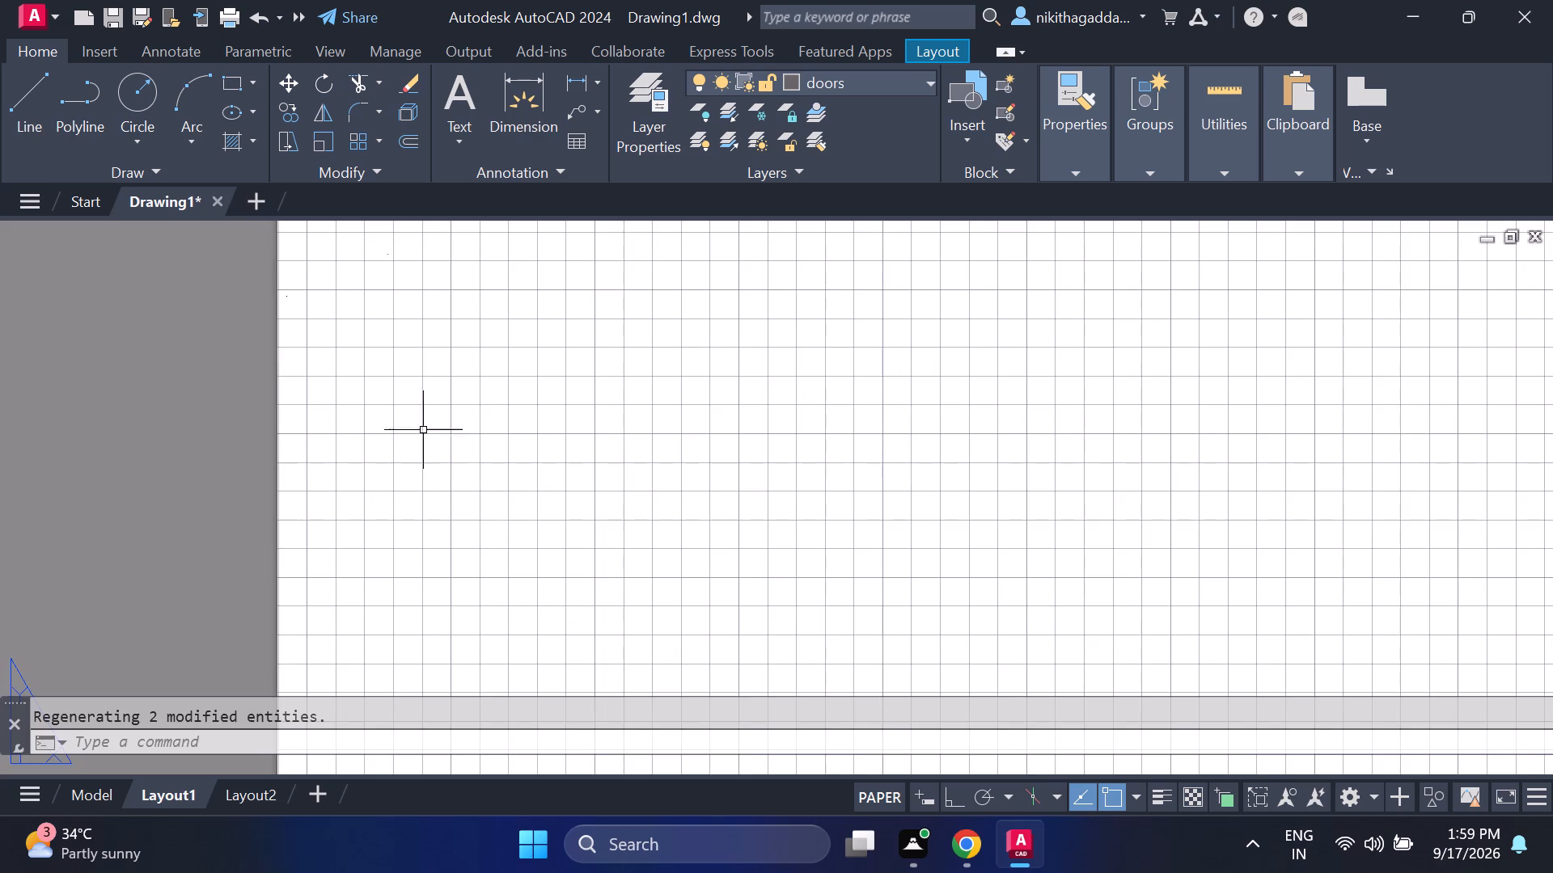
{"action": "scroll", "coordinate": [413, 410], "scroll_direction": "up", "scroll_amount": 3}
{"action": "scroll", "coordinate": [430, 426], "scroll_direction": "down", "scroll_amount": 7}
{"action": "scroll", "coordinate": [558, 480], "scroll_direction": "up", "scroll_amount": 2}
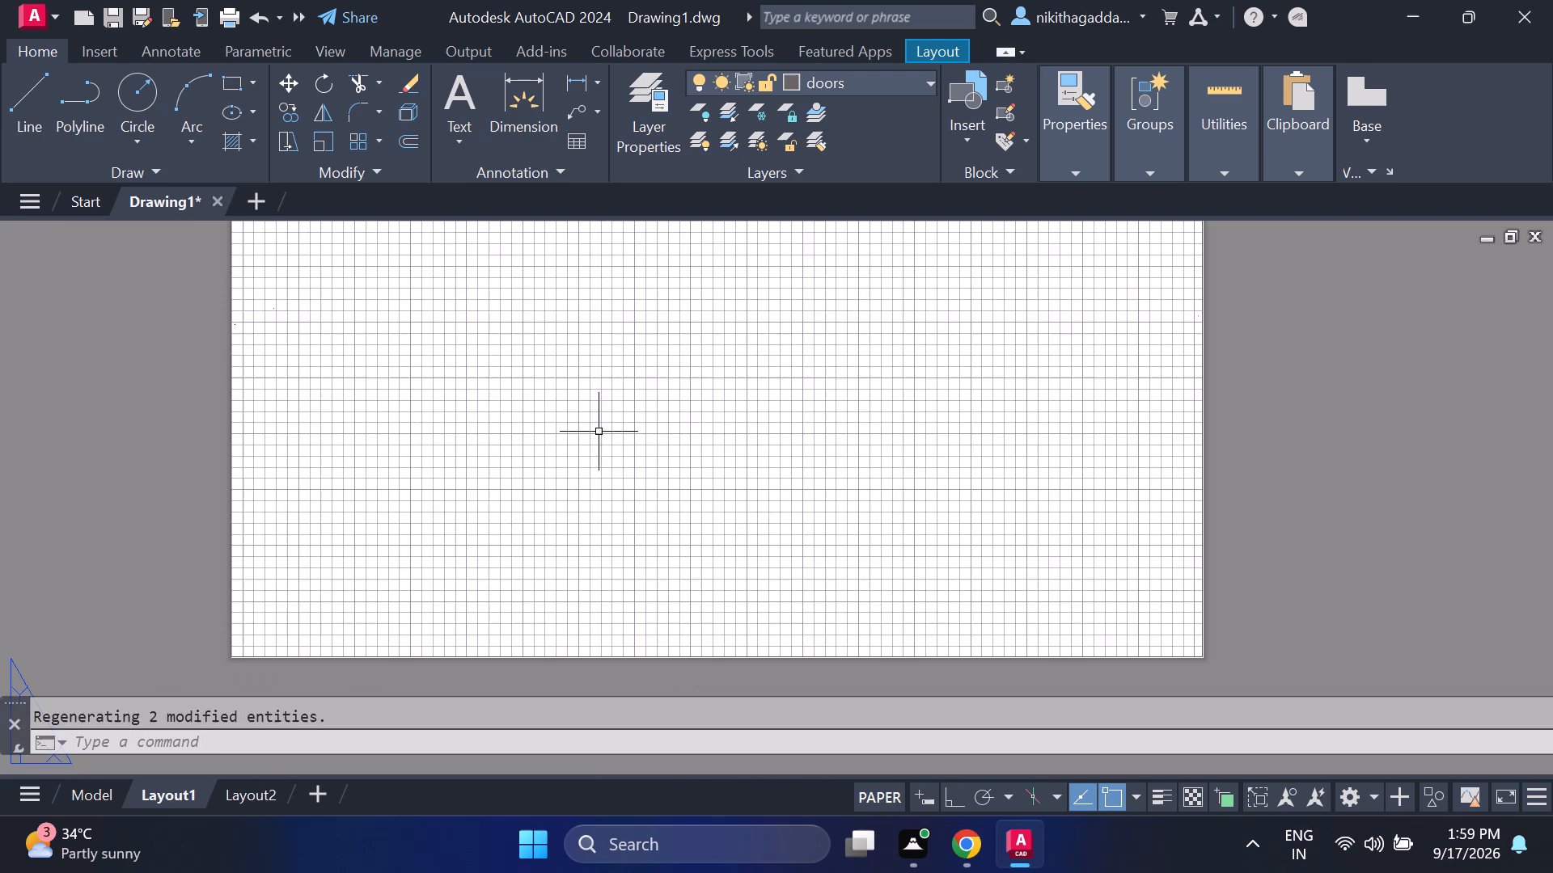
{"action": "left_click_drag", "start_coordinate": [781, 333], "coordinate": [764, 352]}
{"action": "left_click", "coordinate": [96, 657]}
{"action": "key", "text": "Delete"}
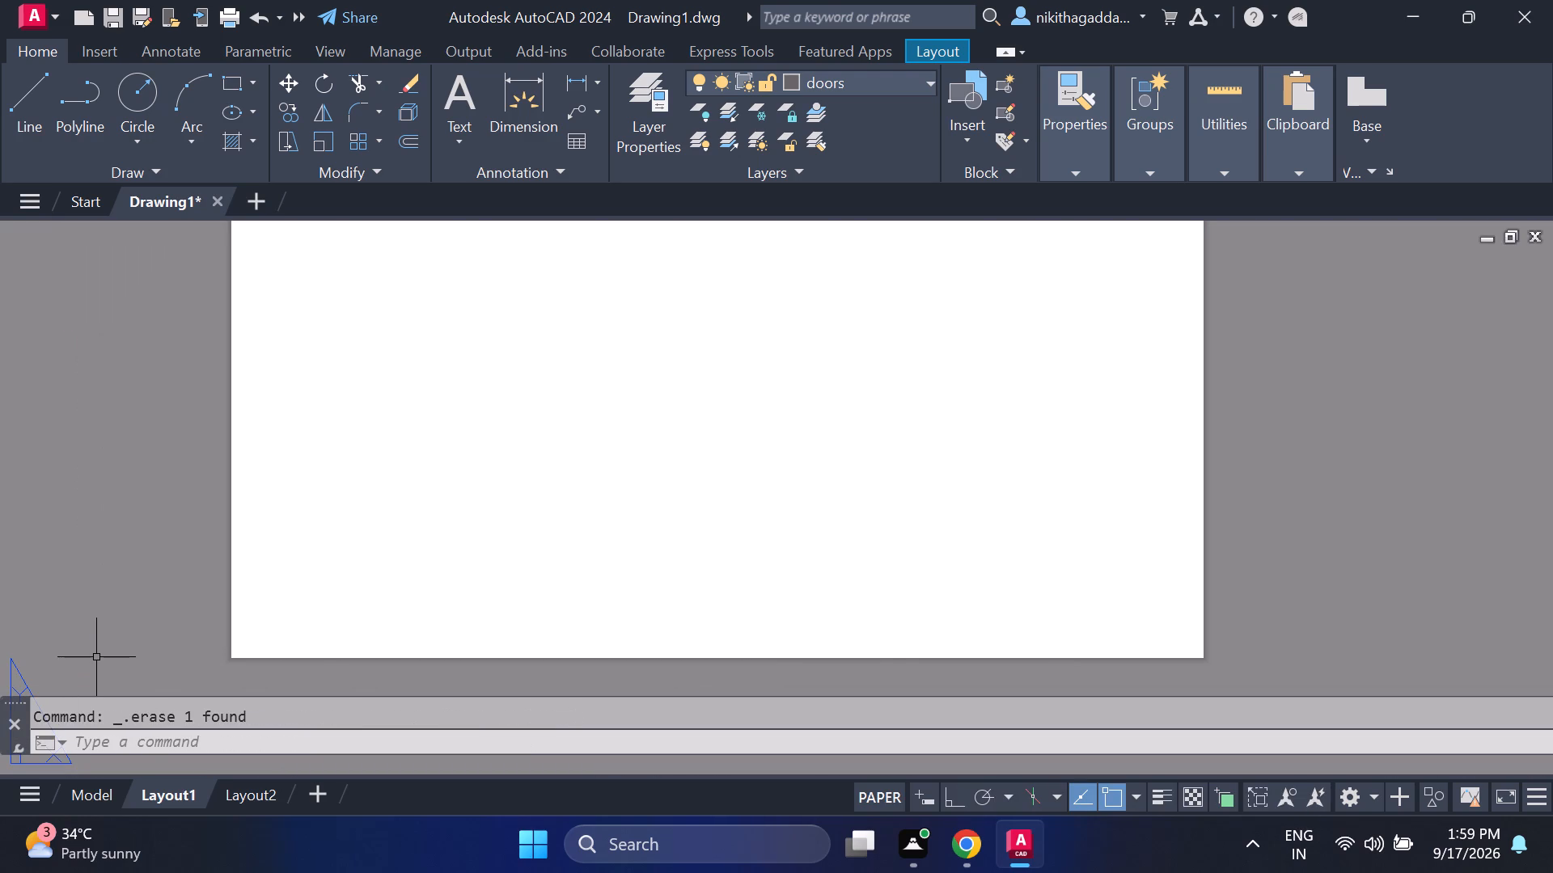
Create a Single viewport on Layout1 spanning the whole sheet from its upper-left to its lower-right corner.
{"action": "type", "text": "VIEW"}
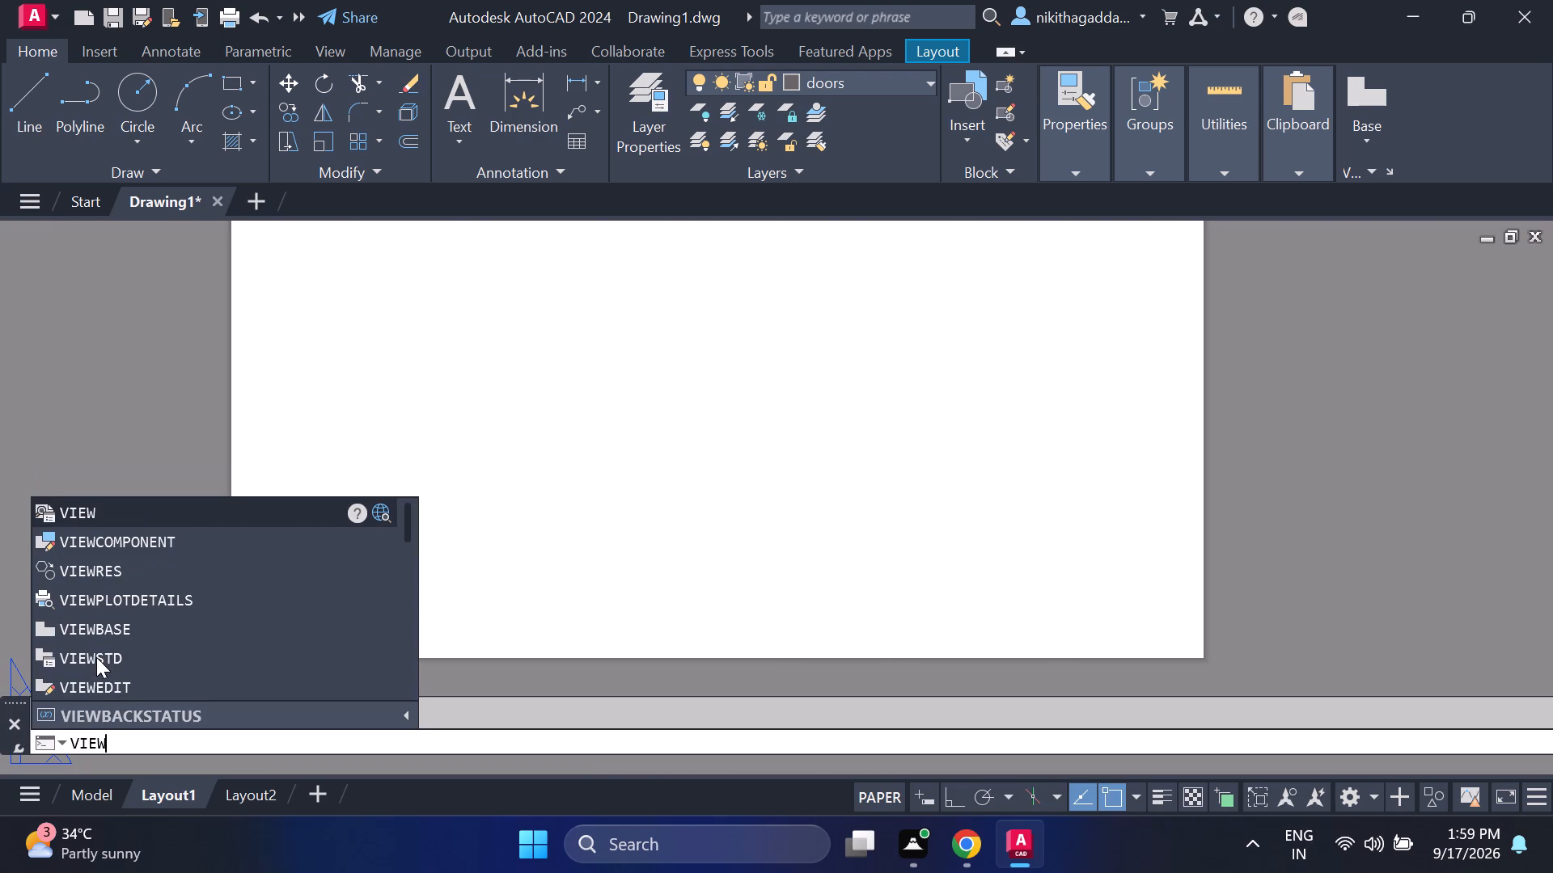
{"action": "type", "text": "PORTS"}
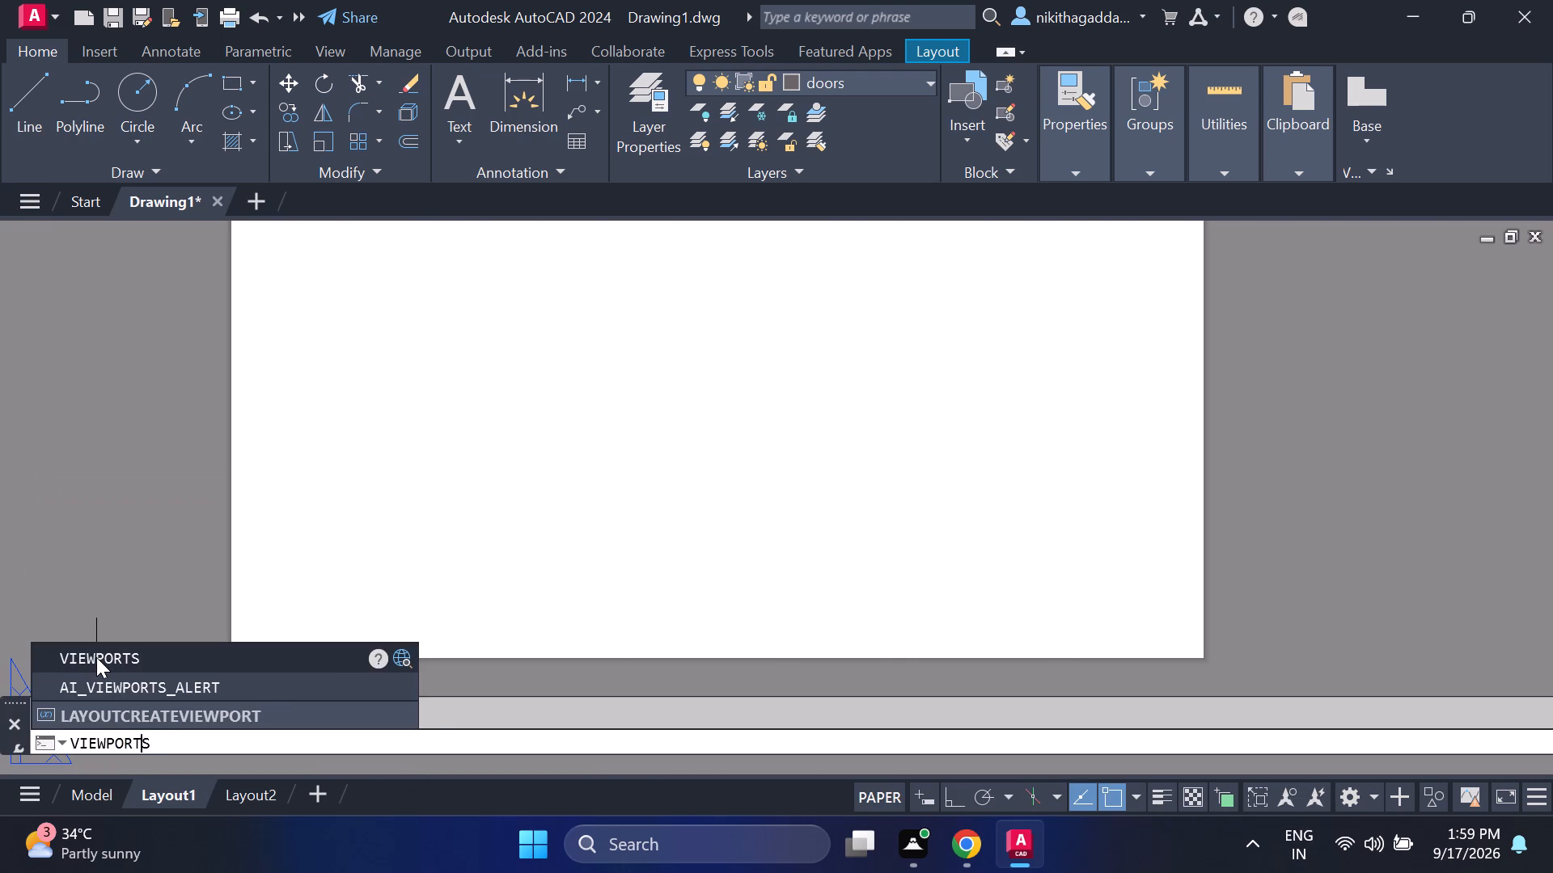
{"action": "key", "text": "Return"}
{"action": "left_click", "coordinate": [495, 298]}
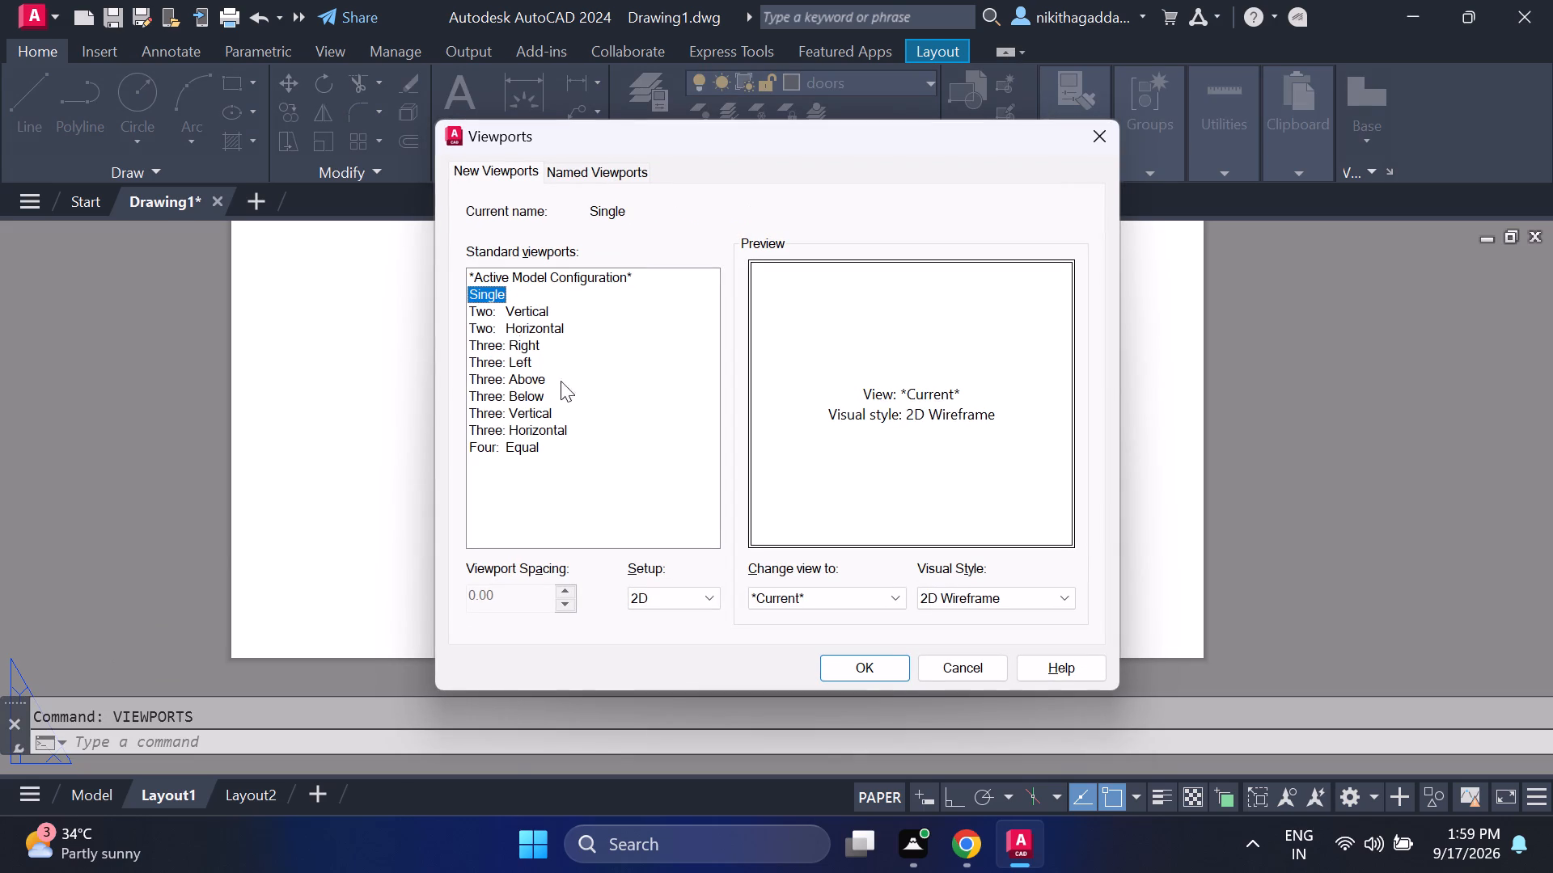
{"action": "left_click", "coordinate": [889, 665]}
{"action": "scroll", "coordinate": [501, 480], "scroll_direction": "down", "scroll_amount": 3}
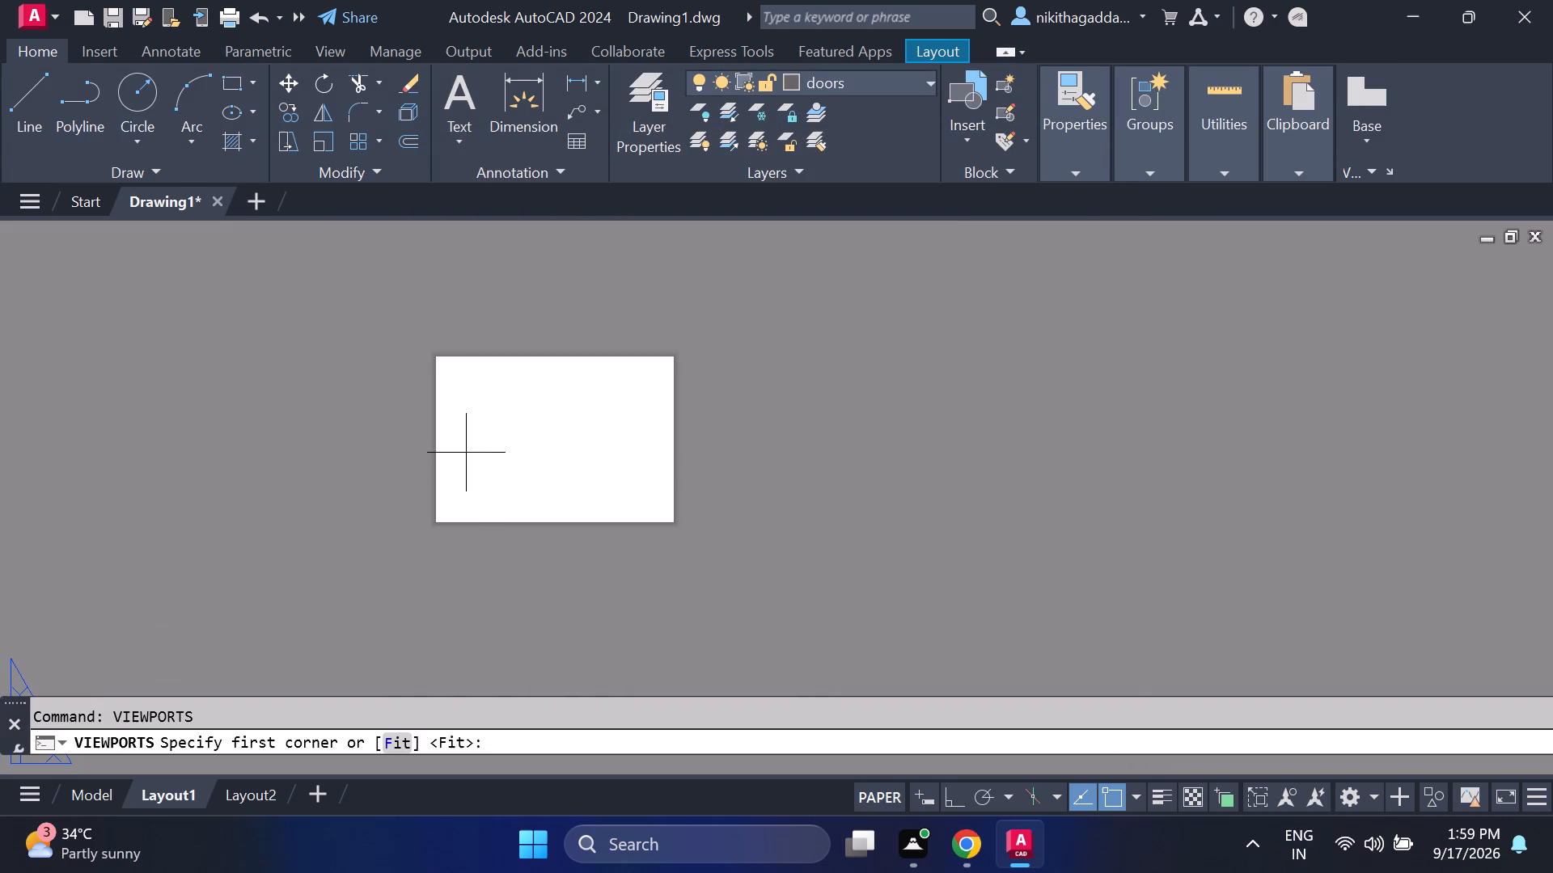
{"action": "scroll", "coordinate": [418, 336], "scroll_direction": "up", "scroll_amount": 2}
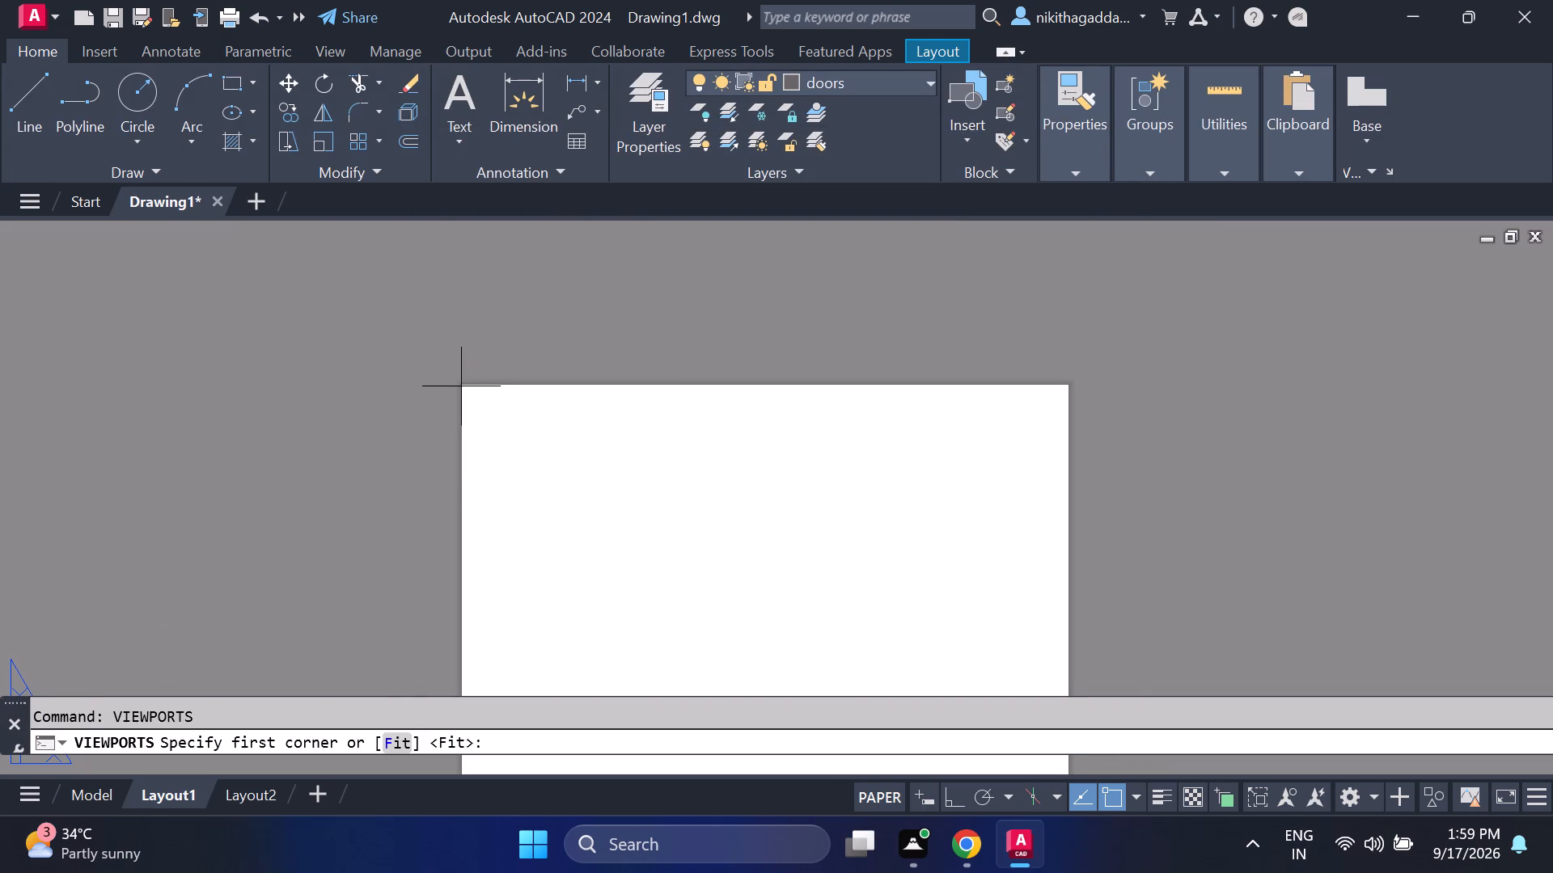
{"action": "left_click", "coordinate": [461, 386]}
{"action": "scroll", "coordinate": [850, 590], "scroll_direction": "down", "scroll_amount": 2}
{"action": "middle_click_drag", "start_coordinate": [830, 583], "coordinate": [531, 431]}
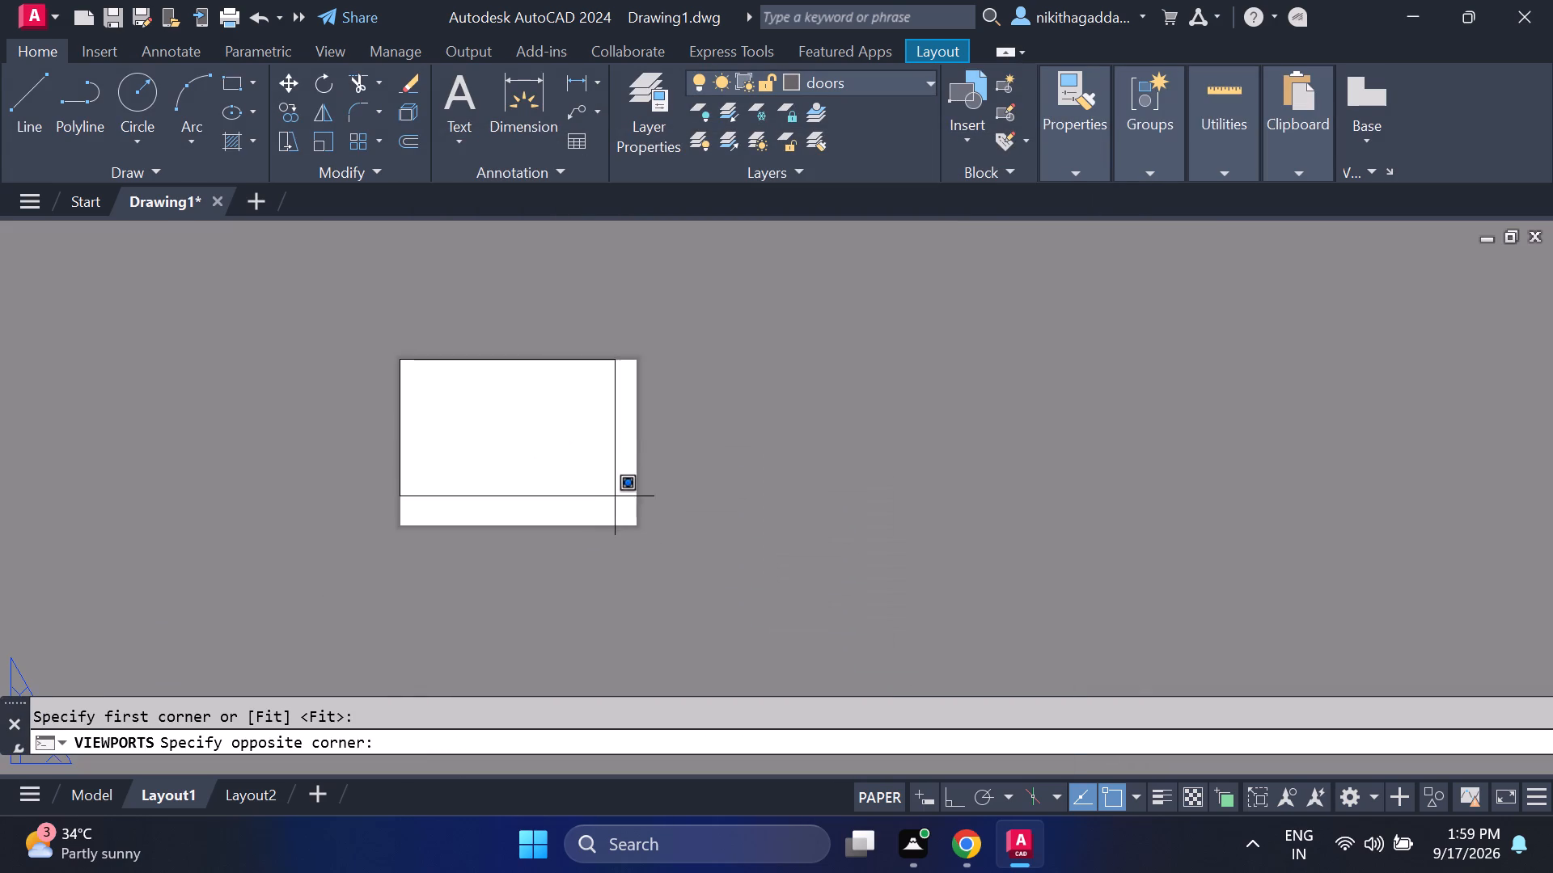
{"action": "left_click", "coordinate": [637, 528]}
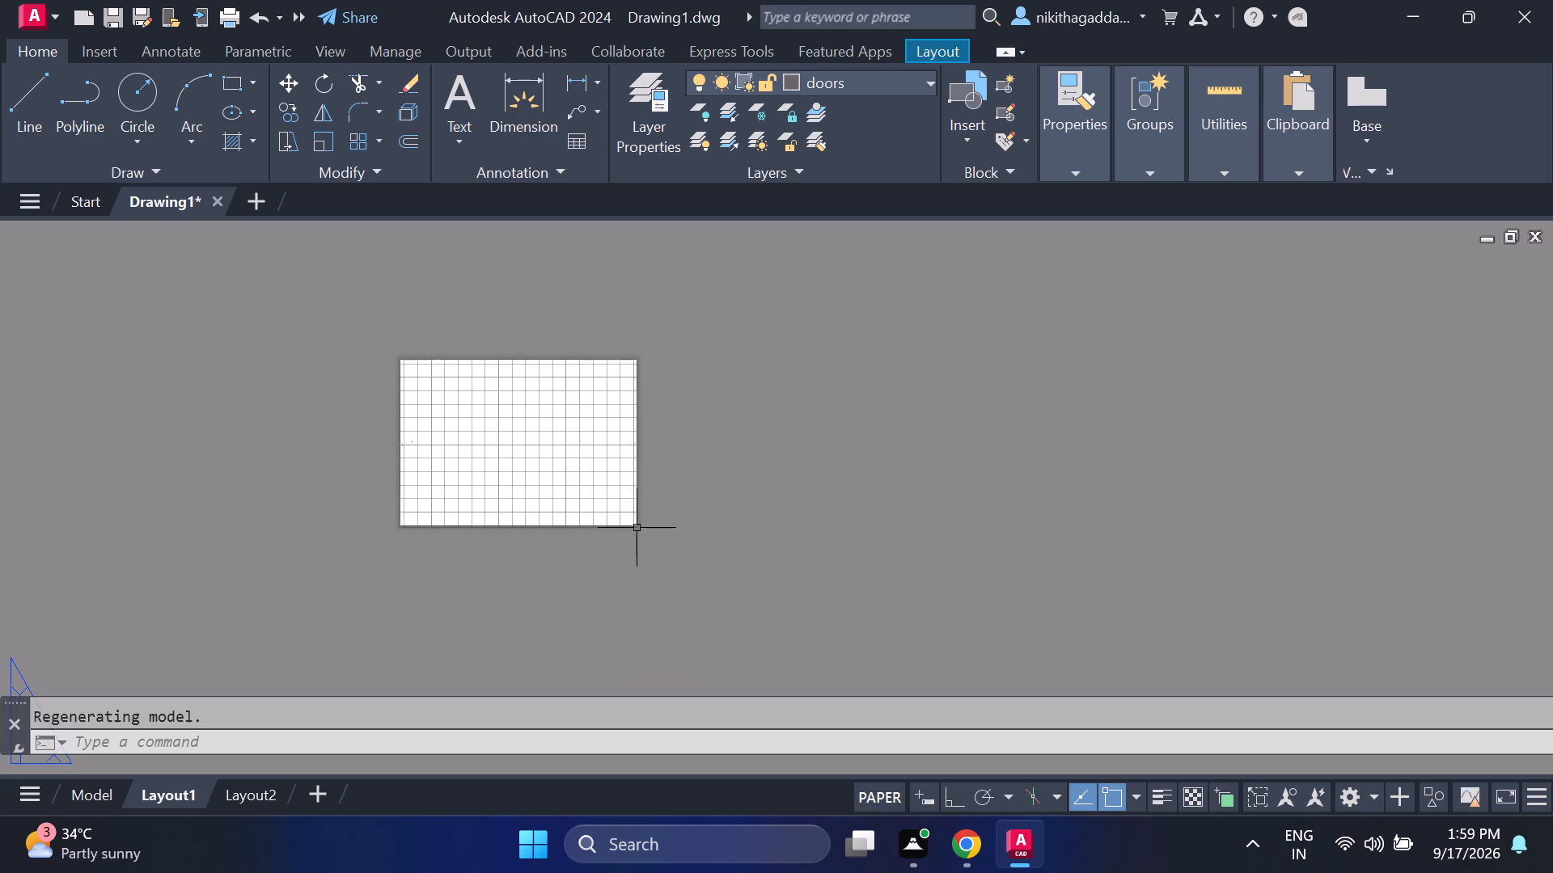
Examine the house plan's size inside the new Layout1 viewport and try selecting the plan from paper space.
{"action": "scroll", "coordinate": [410, 440], "scroll_direction": "up", "scroll_amount": 3}
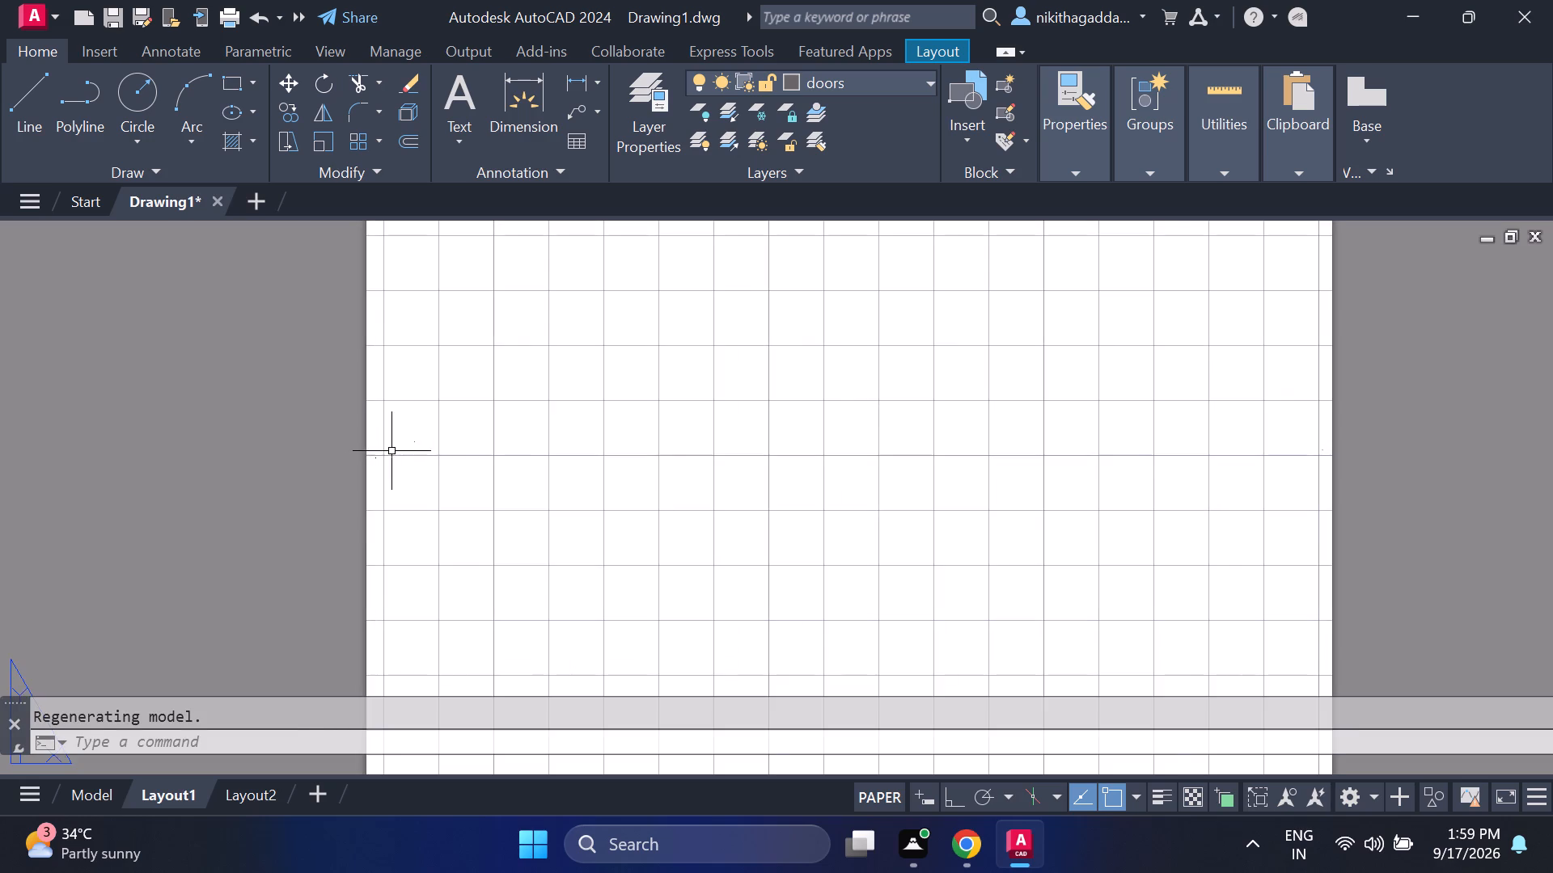
{"action": "scroll", "coordinate": [378, 462], "scroll_direction": "up", "scroll_amount": 4}
{"action": "scroll", "coordinate": [623, 301], "scroll_direction": "up", "scroll_amount": 4}
{"action": "scroll", "coordinate": [550, 413], "scroll_direction": "up", "scroll_amount": 3}
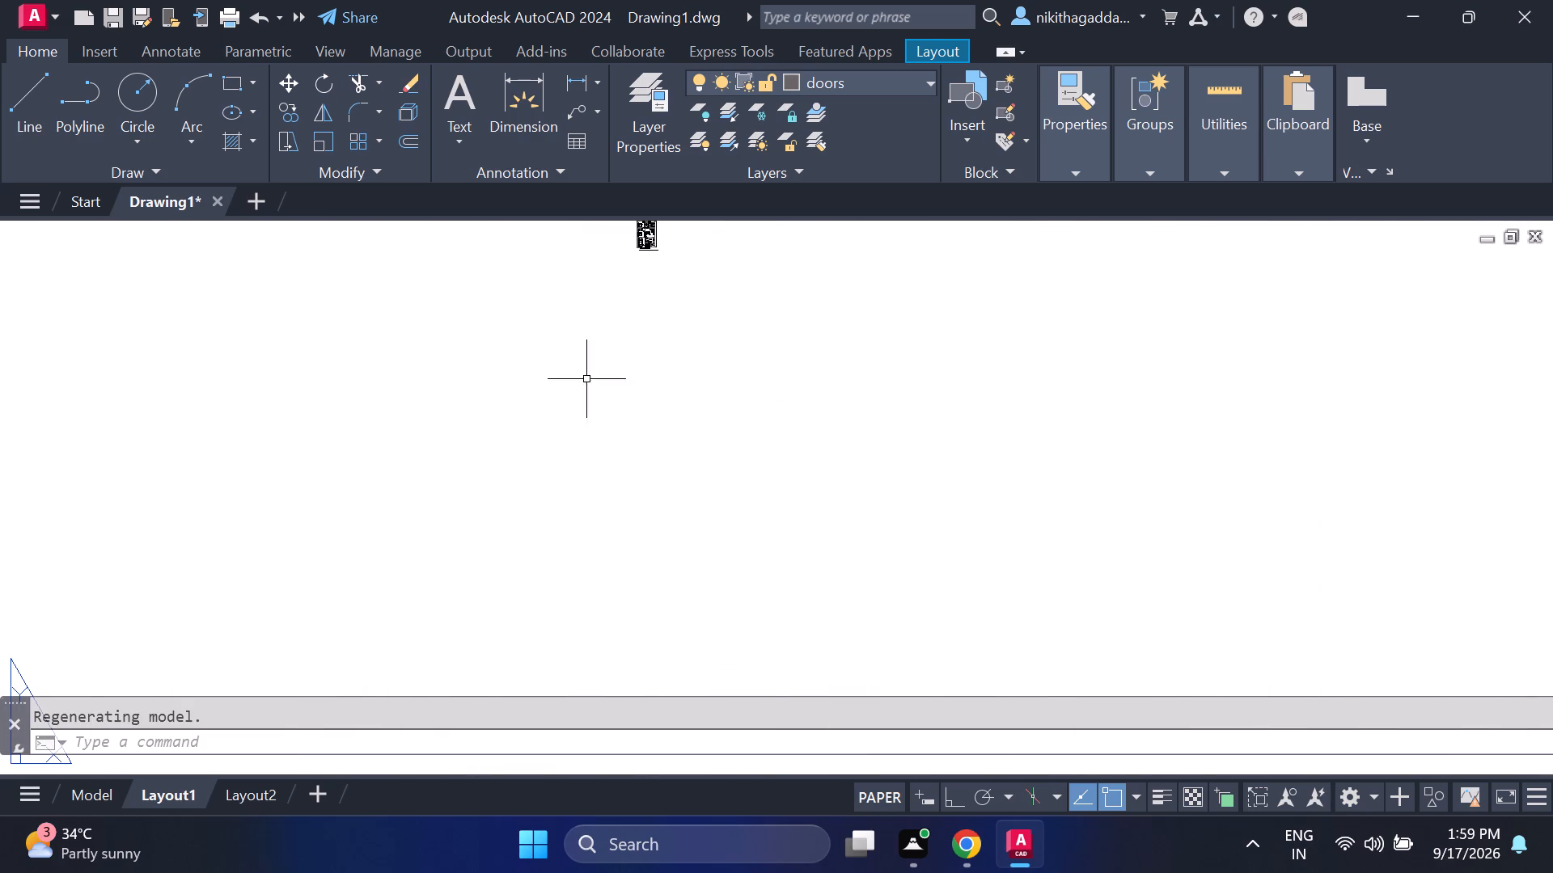
{"action": "middle_click_drag", "start_coordinate": [607, 348], "coordinate": [626, 517]}
{"action": "scroll", "coordinate": [666, 409], "scroll_direction": "up", "scroll_amount": 6}
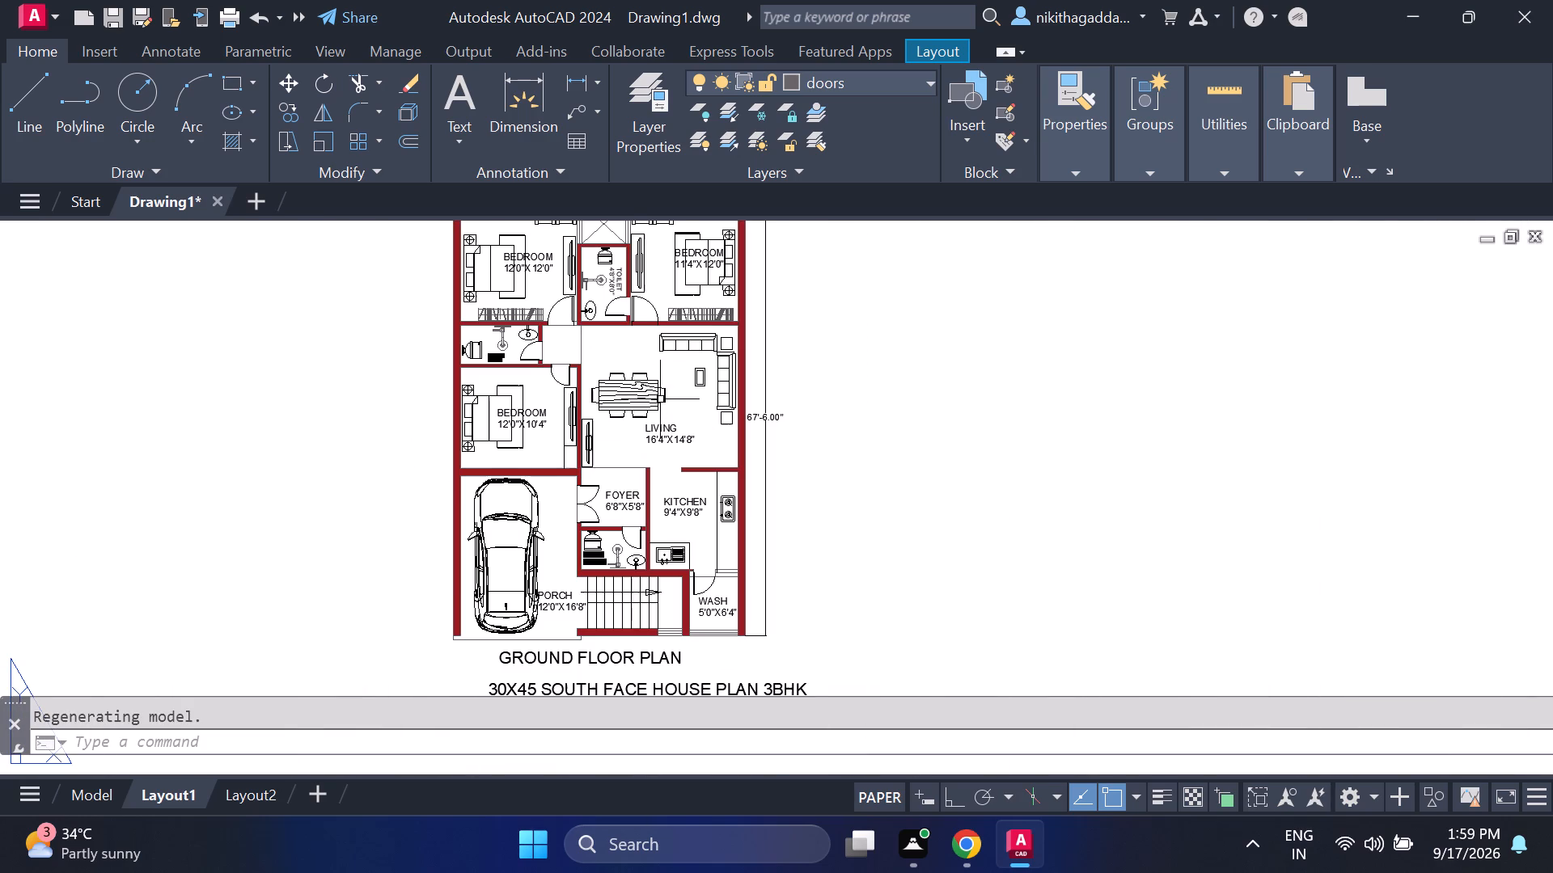
{"action": "left_click_drag", "start_coordinate": [971, 306], "coordinate": [298, 625]}
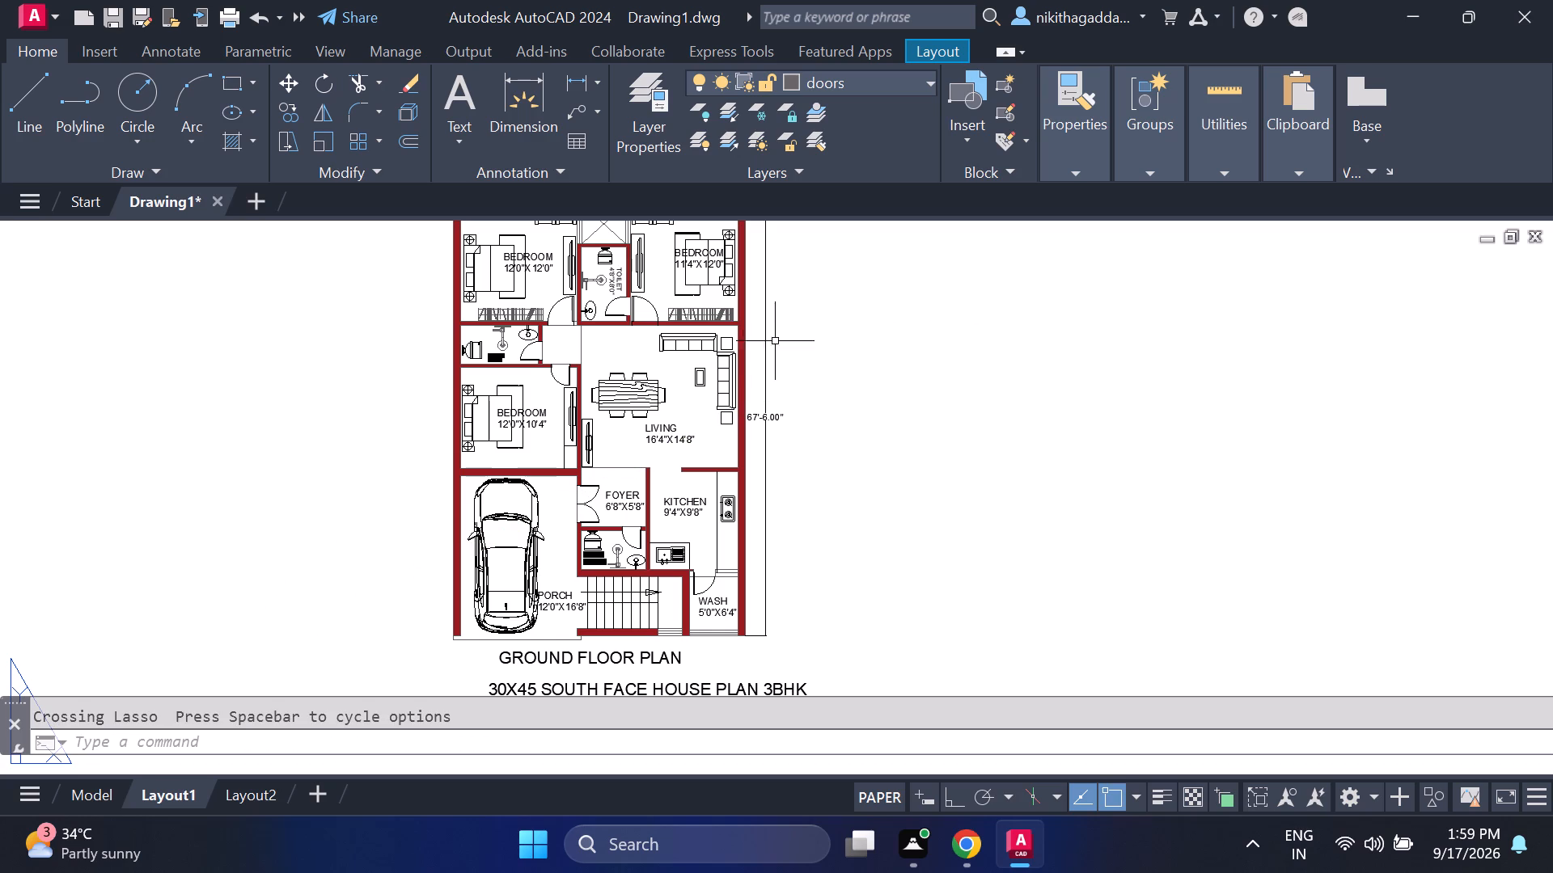
{"action": "left_click", "coordinate": [785, 327]}
{"action": "left_click", "coordinate": [277, 591]}
{"action": "scroll", "coordinate": [415, 550], "scroll_direction": "down", "scroll_amount": 5}
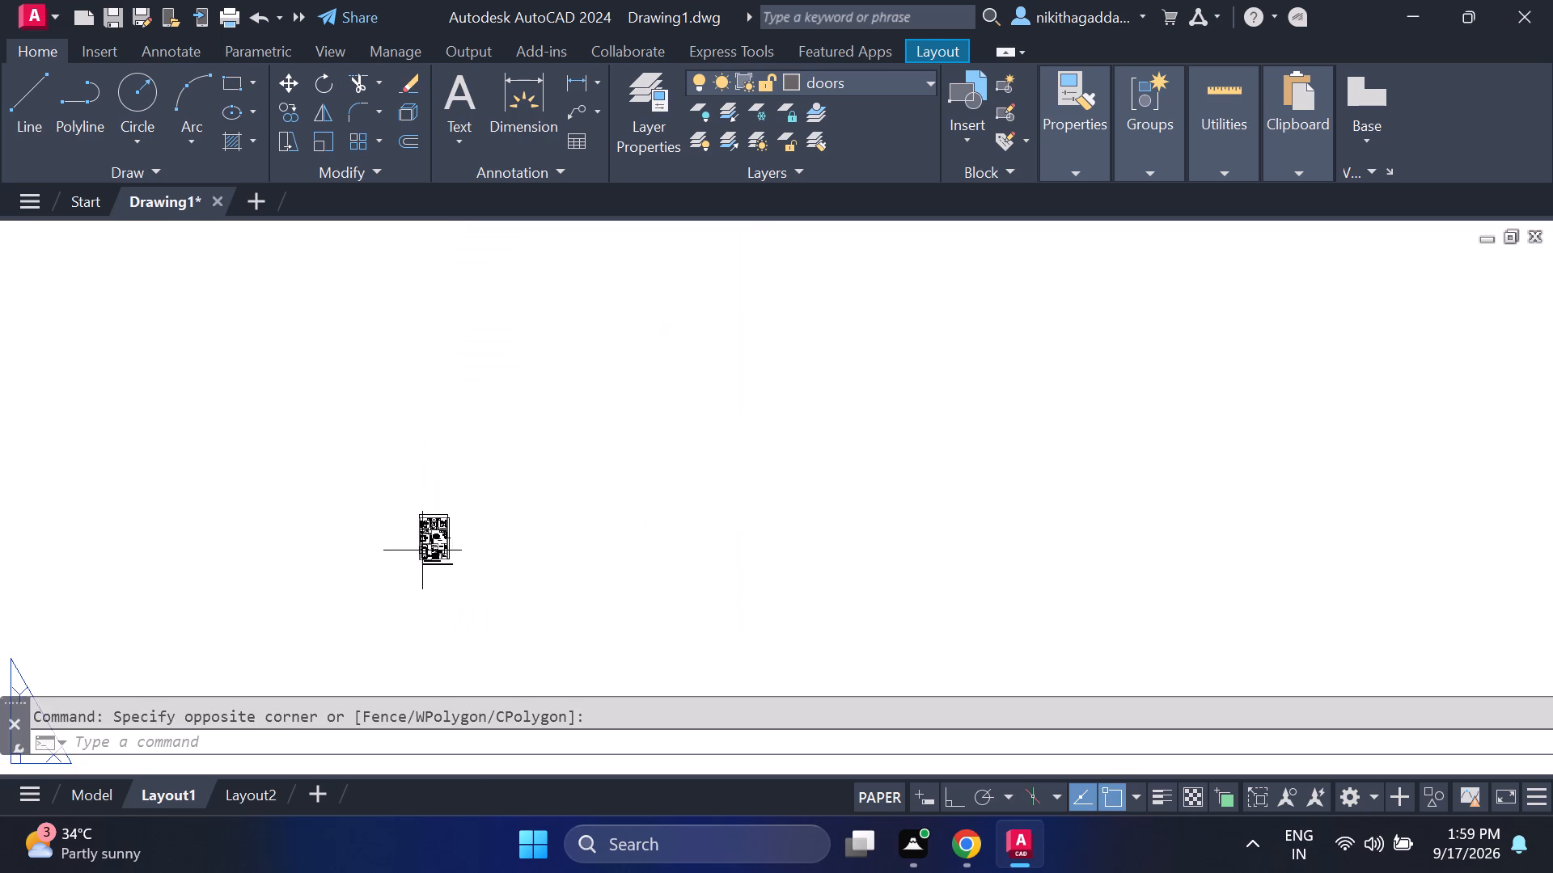
Select and delete the full-sheet viewport on Layout1.
{"action": "scroll", "coordinate": [422, 550], "scroll_direction": "down", "scroll_amount": 13}
{"action": "left_click_drag", "start_coordinate": [764, 445], "coordinate": [698, 483]}
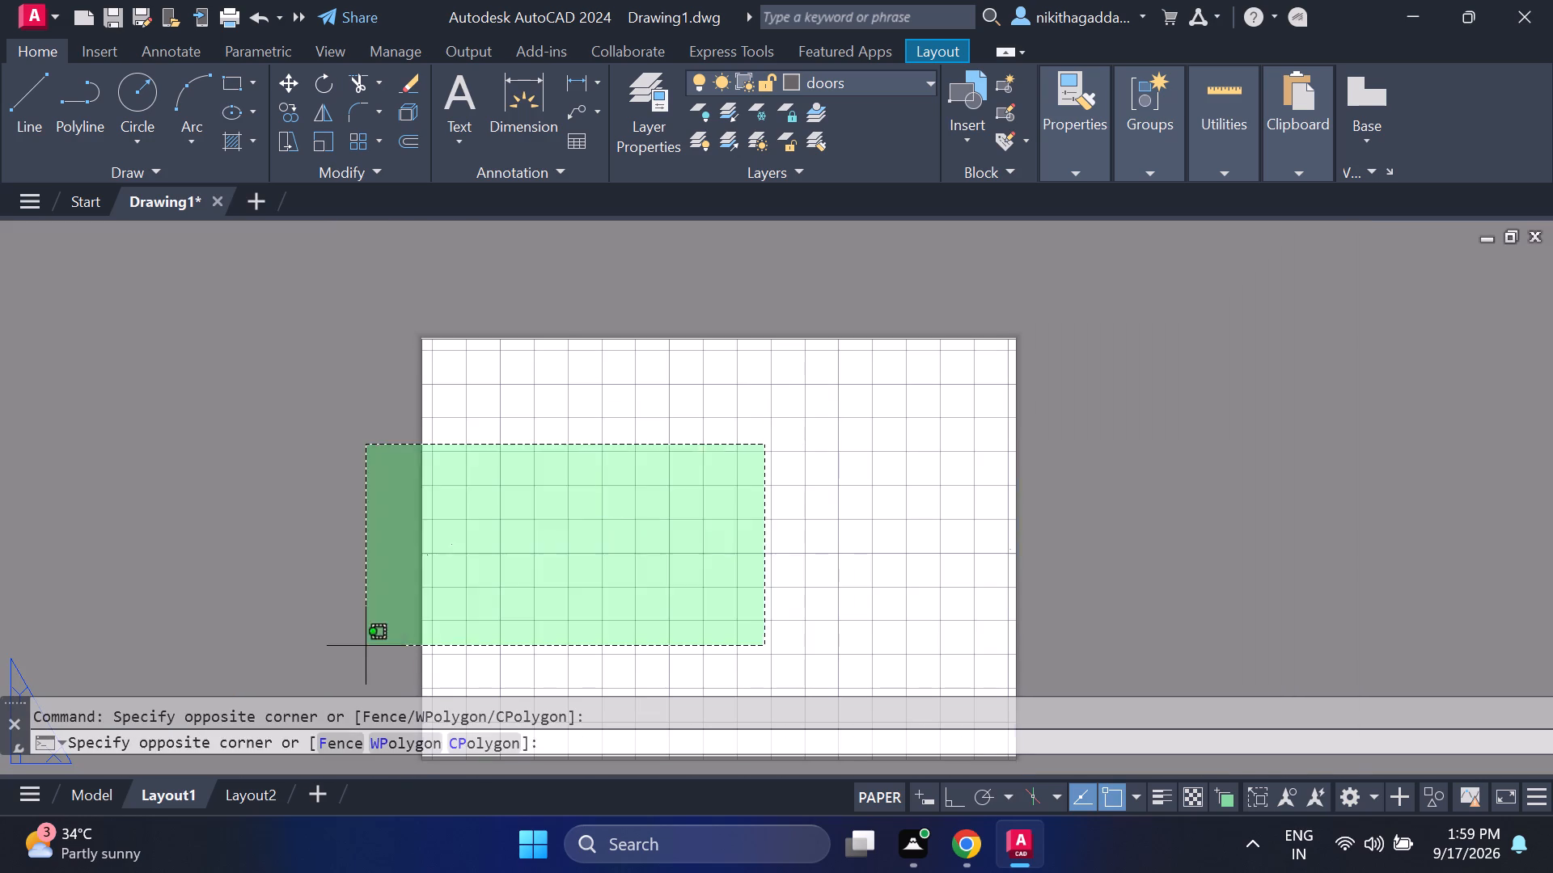
{"action": "left_click", "coordinate": [366, 646]}
{"action": "key", "text": "Delete"}
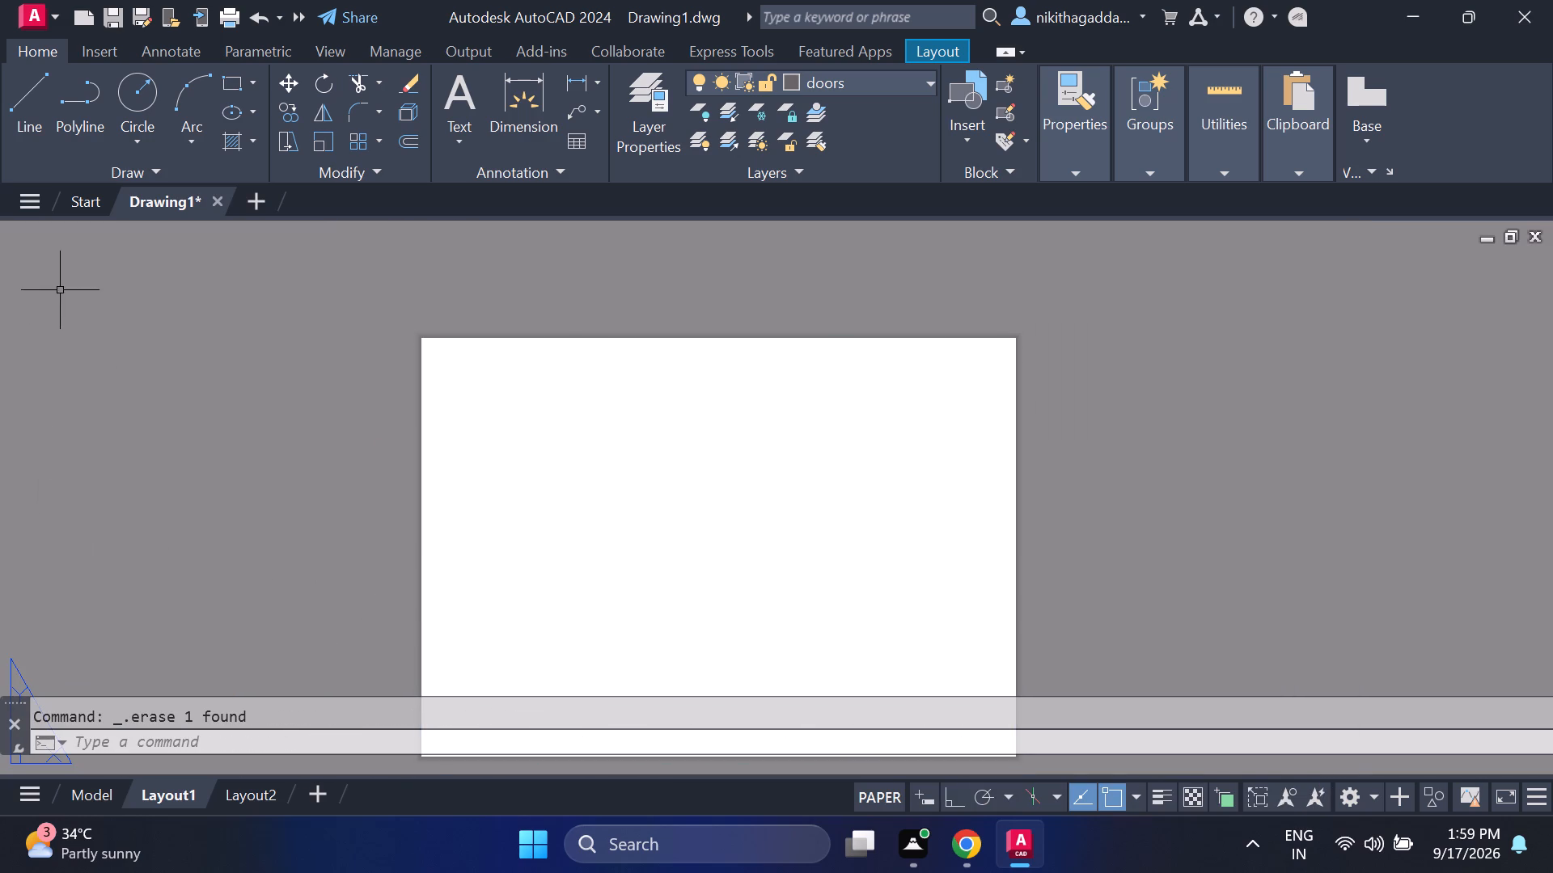
Return to model space and set the Standard dimension style's primary units measurement scale factor to 1.00.
{"action": "left_click", "coordinate": [100, 778]}
{"action": "left_click", "coordinate": [84, 791]}
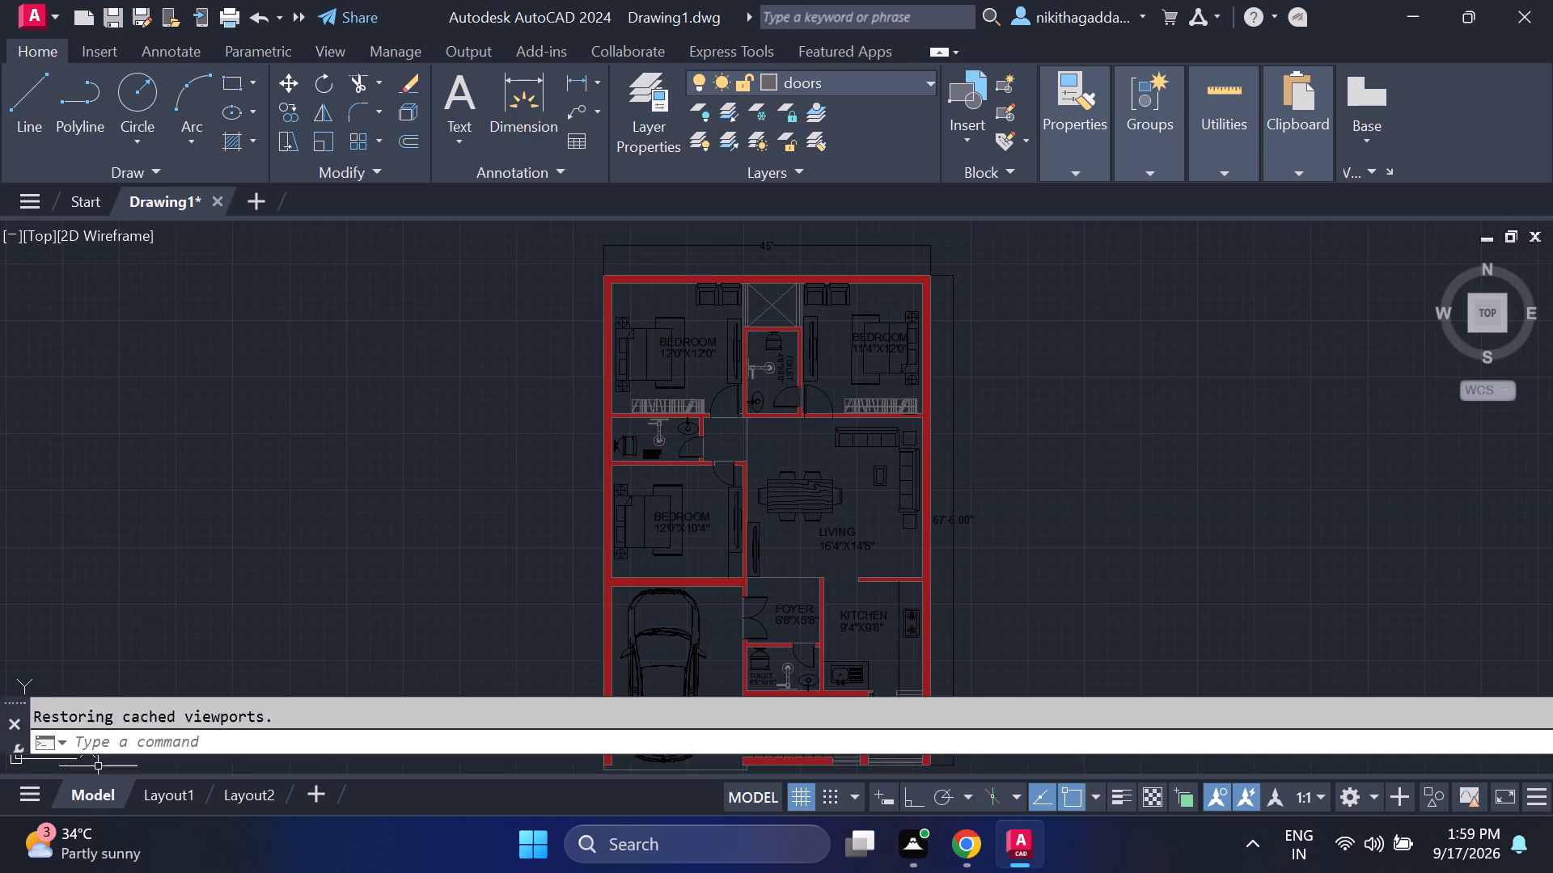
{"action": "key", "text": "d"}
{"action": "key", "text": "Return"}
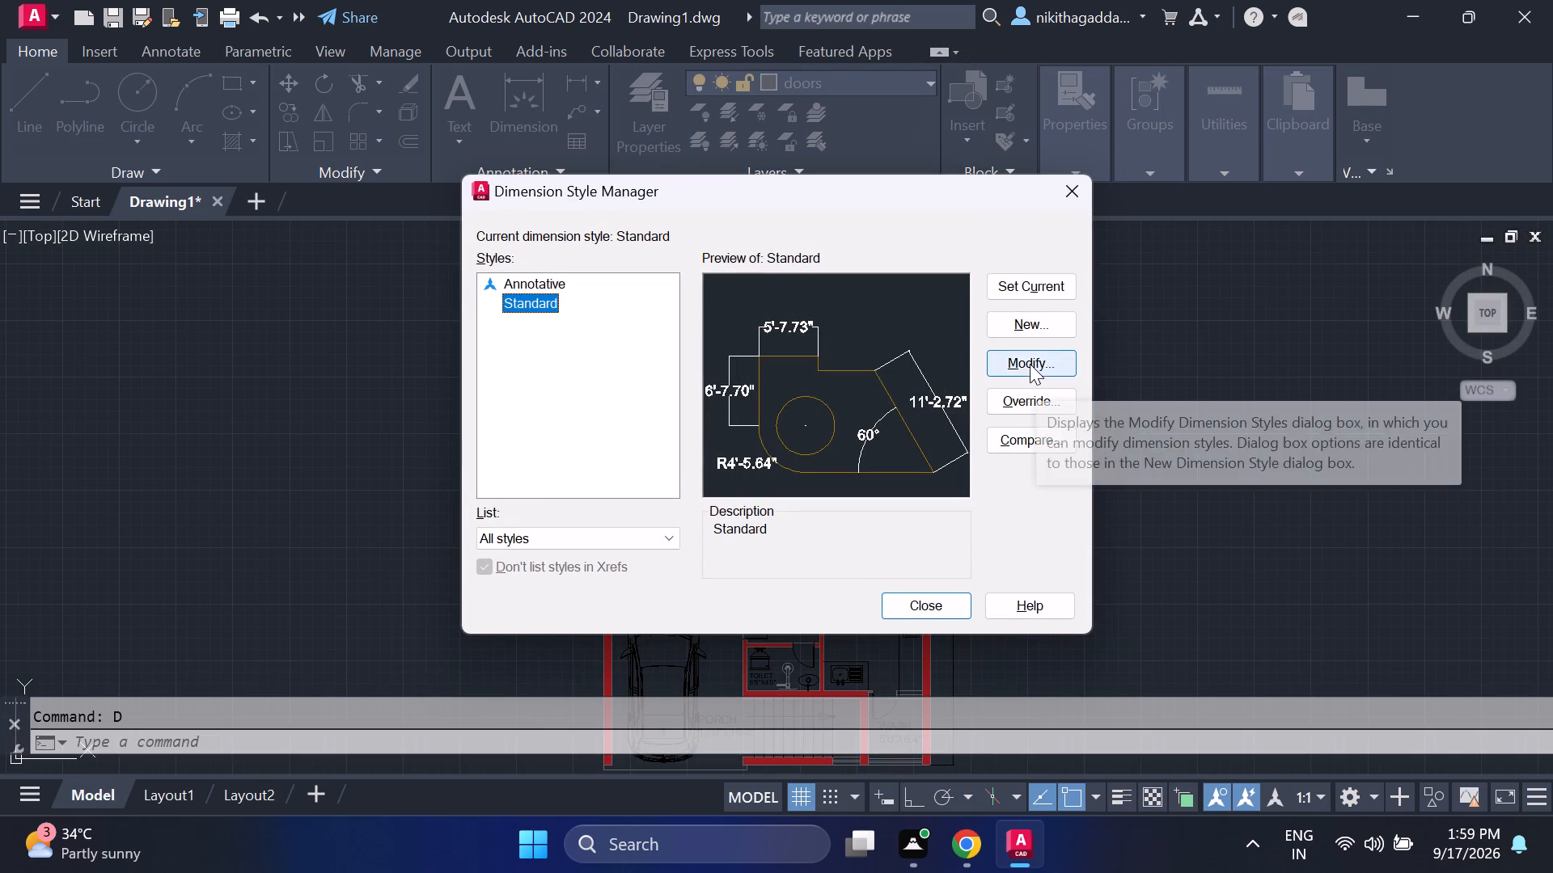
{"action": "left_click", "coordinate": [1029, 364]}
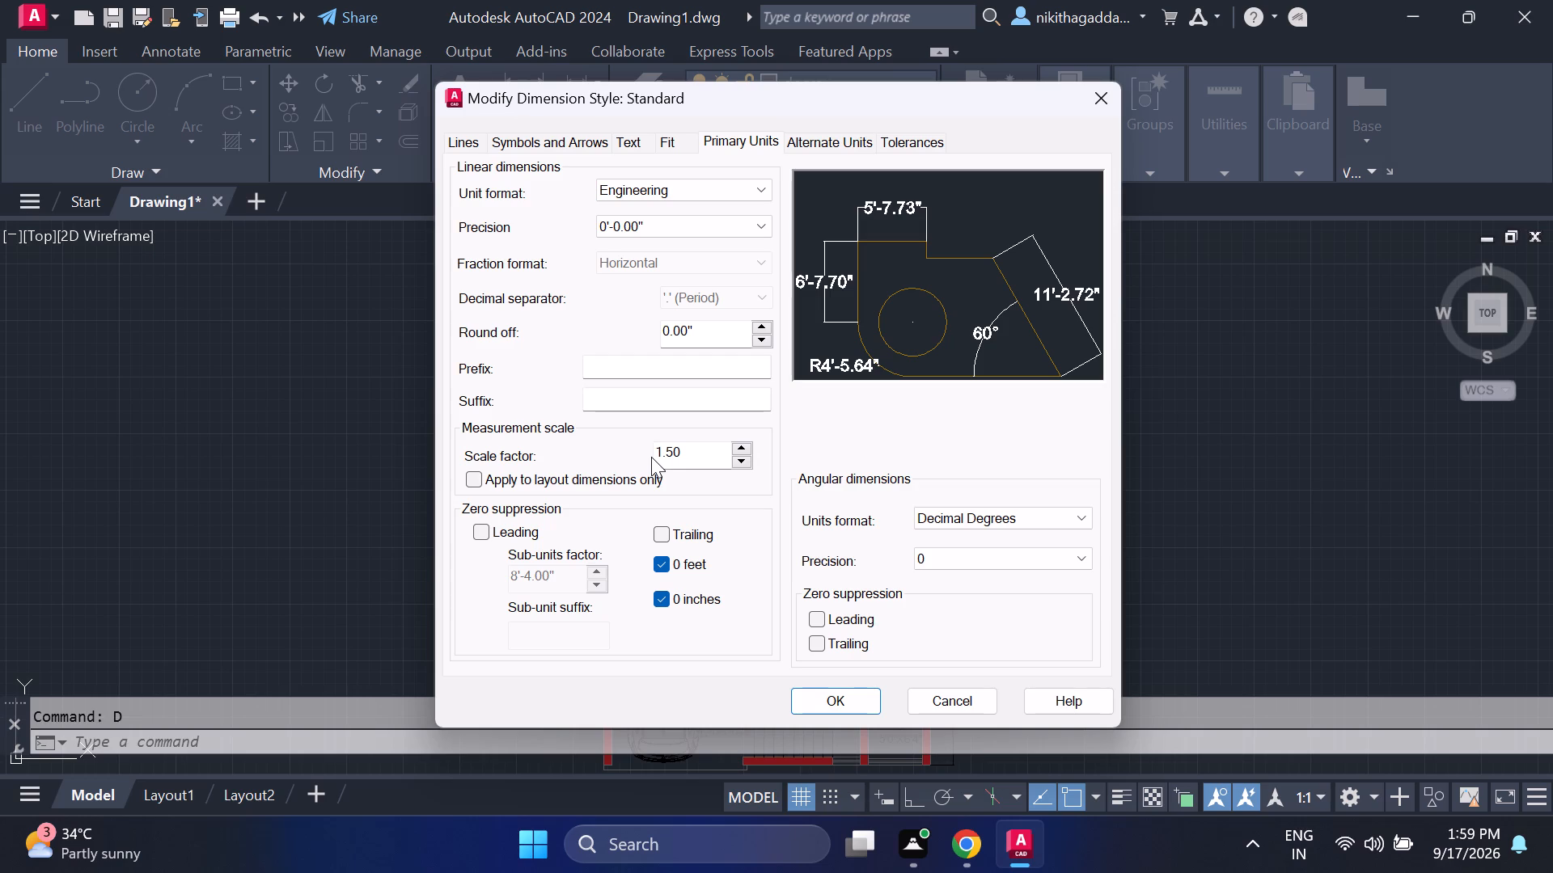
{"action": "left_click", "coordinate": [736, 448]}
{"action": "triple_click", "coordinate": [741, 455]}
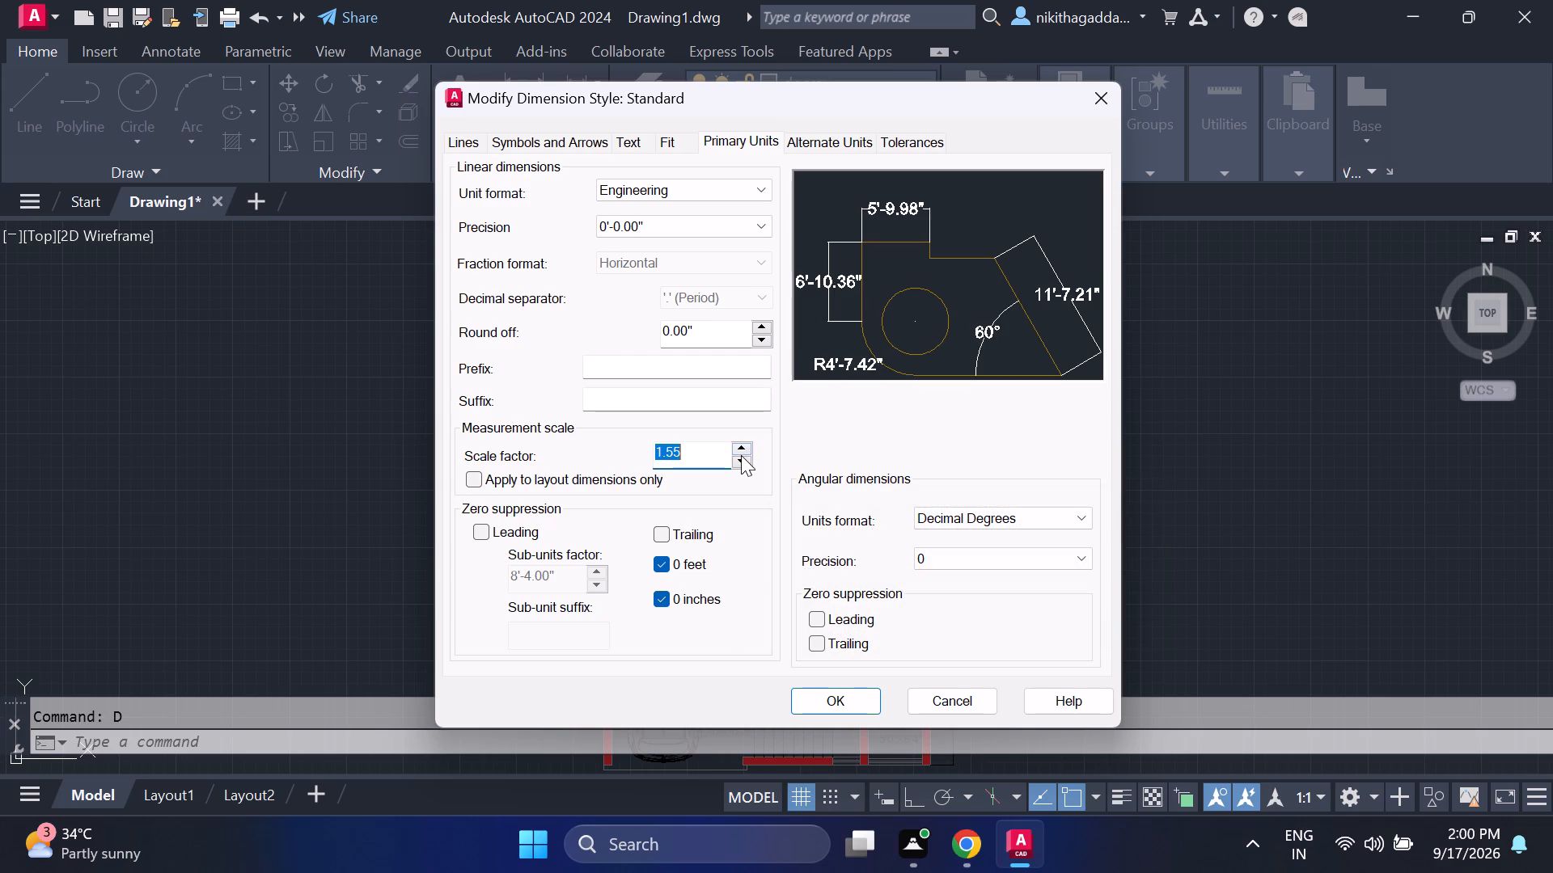
{"action": "triple_click", "coordinate": [743, 458]}
{"action": "left_click", "coordinate": [741, 458]}
{"action": "left_click", "coordinate": [738, 458]}
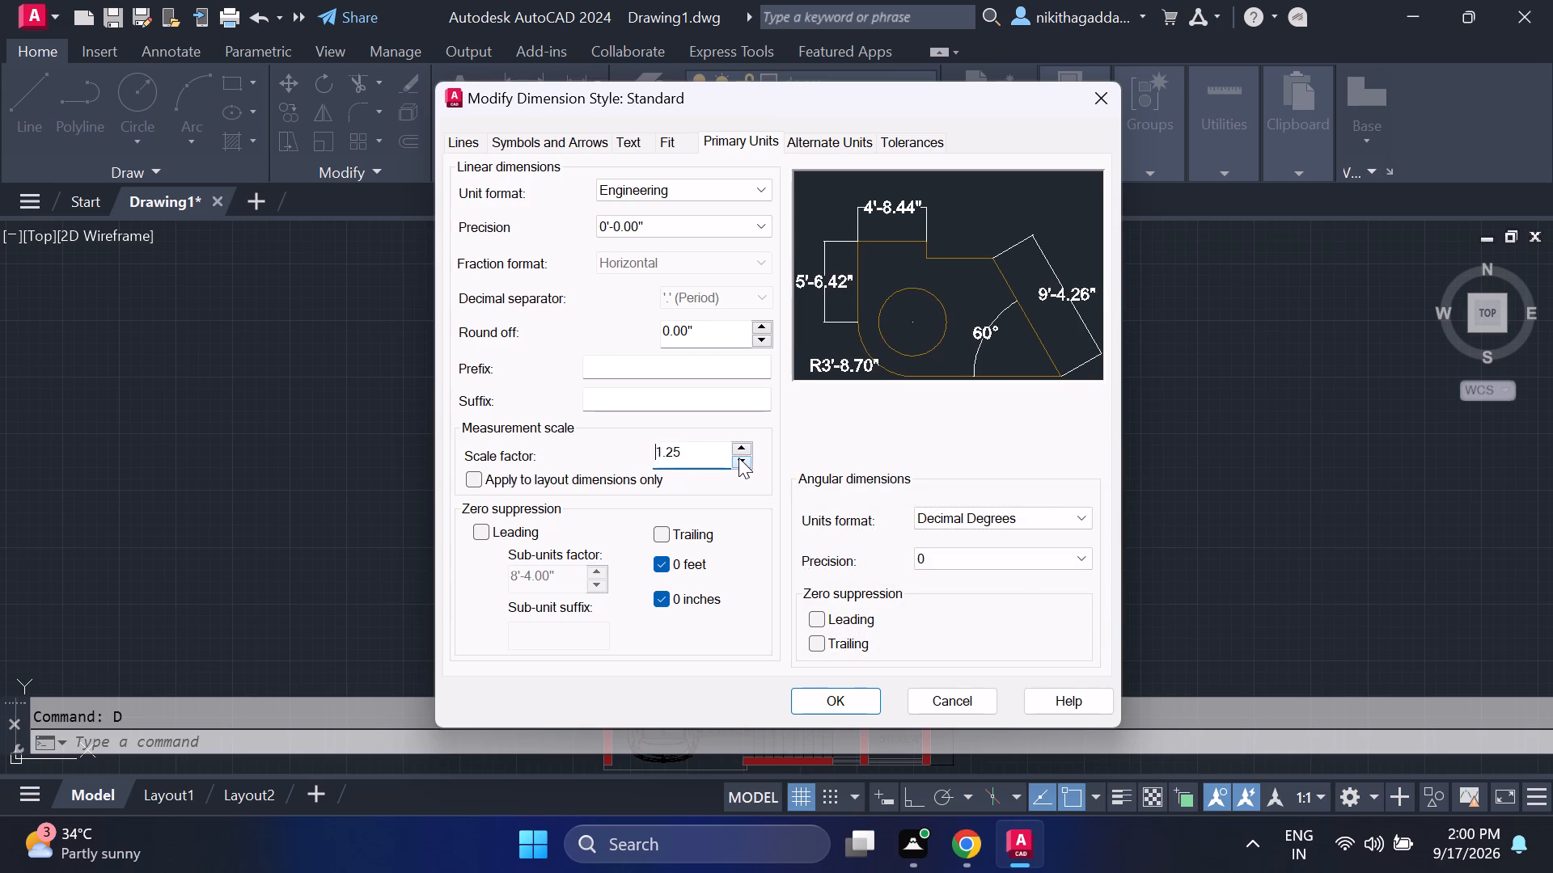
{"action": "left_click", "coordinate": [738, 458]}
{"action": "triple_click", "coordinate": [738, 458]}
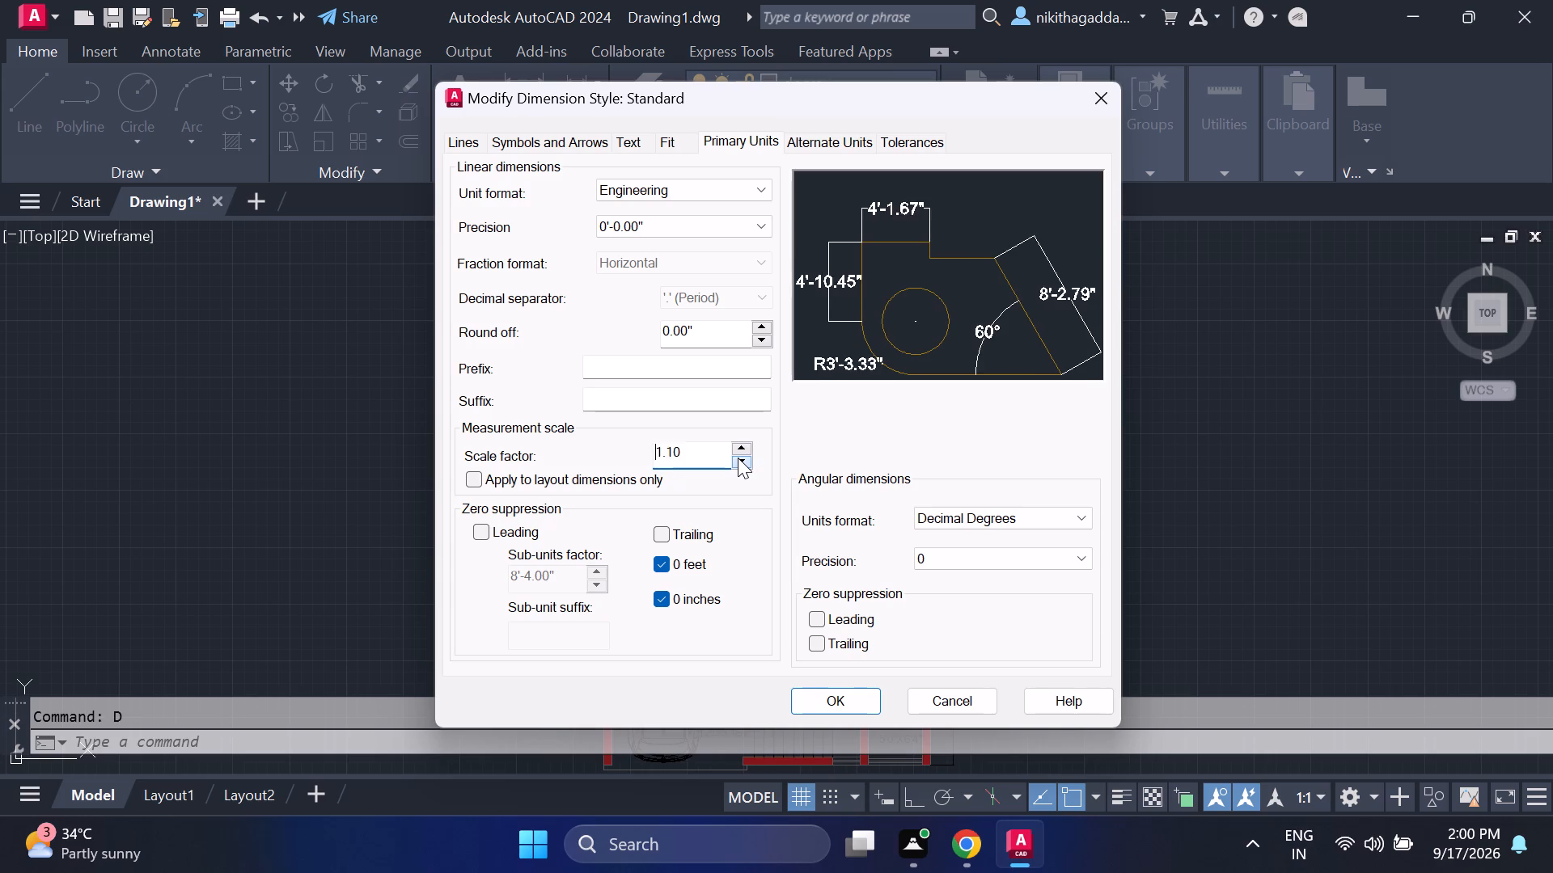
{"action": "left_click", "coordinate": [738, 458]}
{"action": "left_click", "coordinate": [737, 458]}
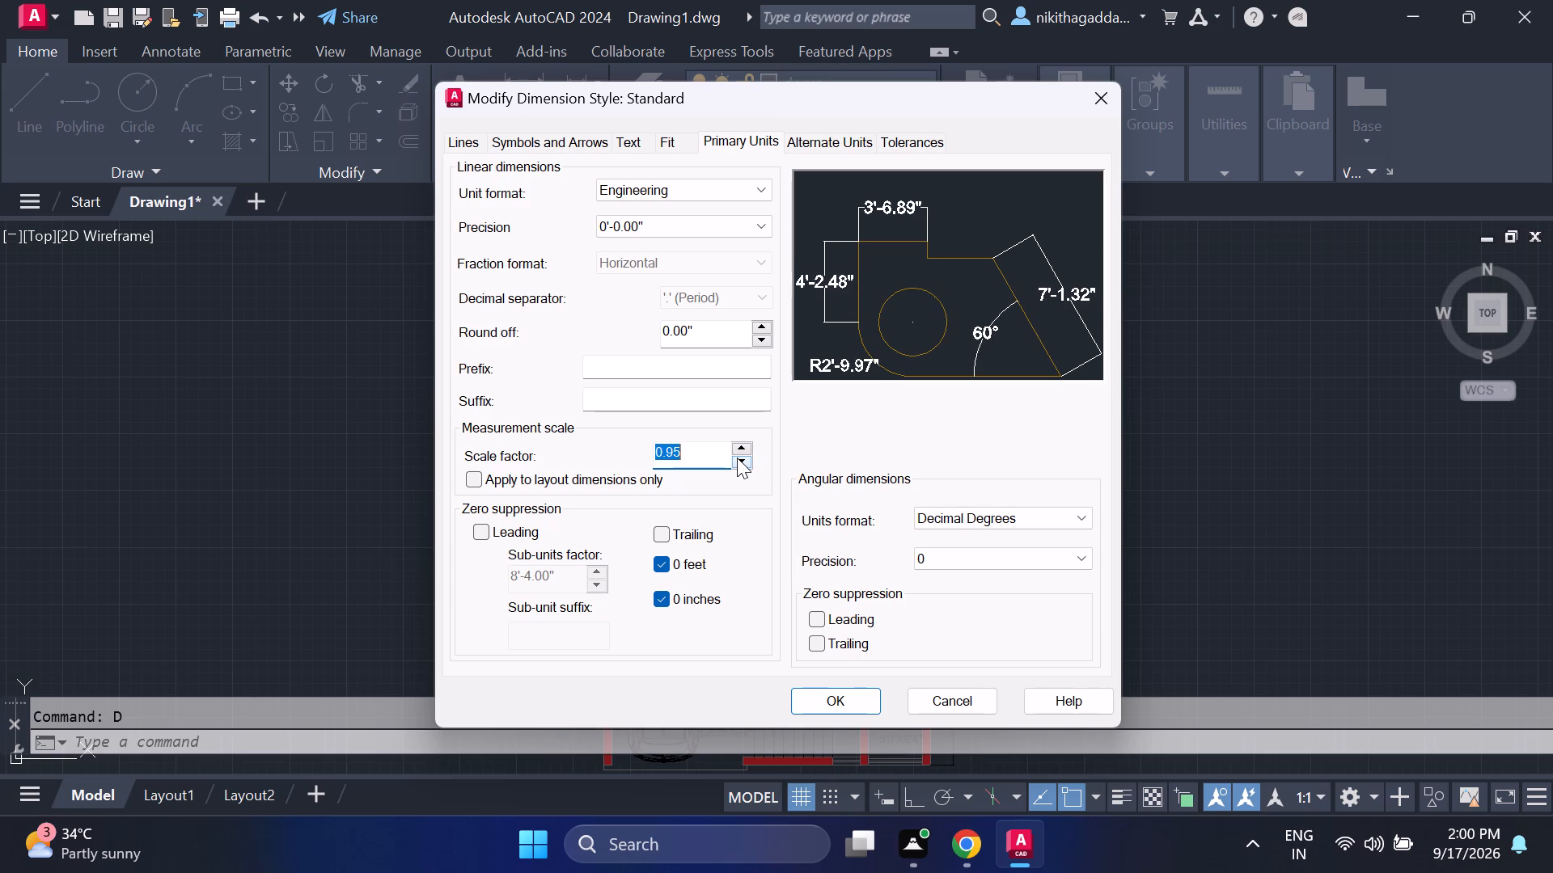
{"action": "double_click", "coordinate": [737, 458]}
{"action": "double_click", "coordinate": [738, 441]}
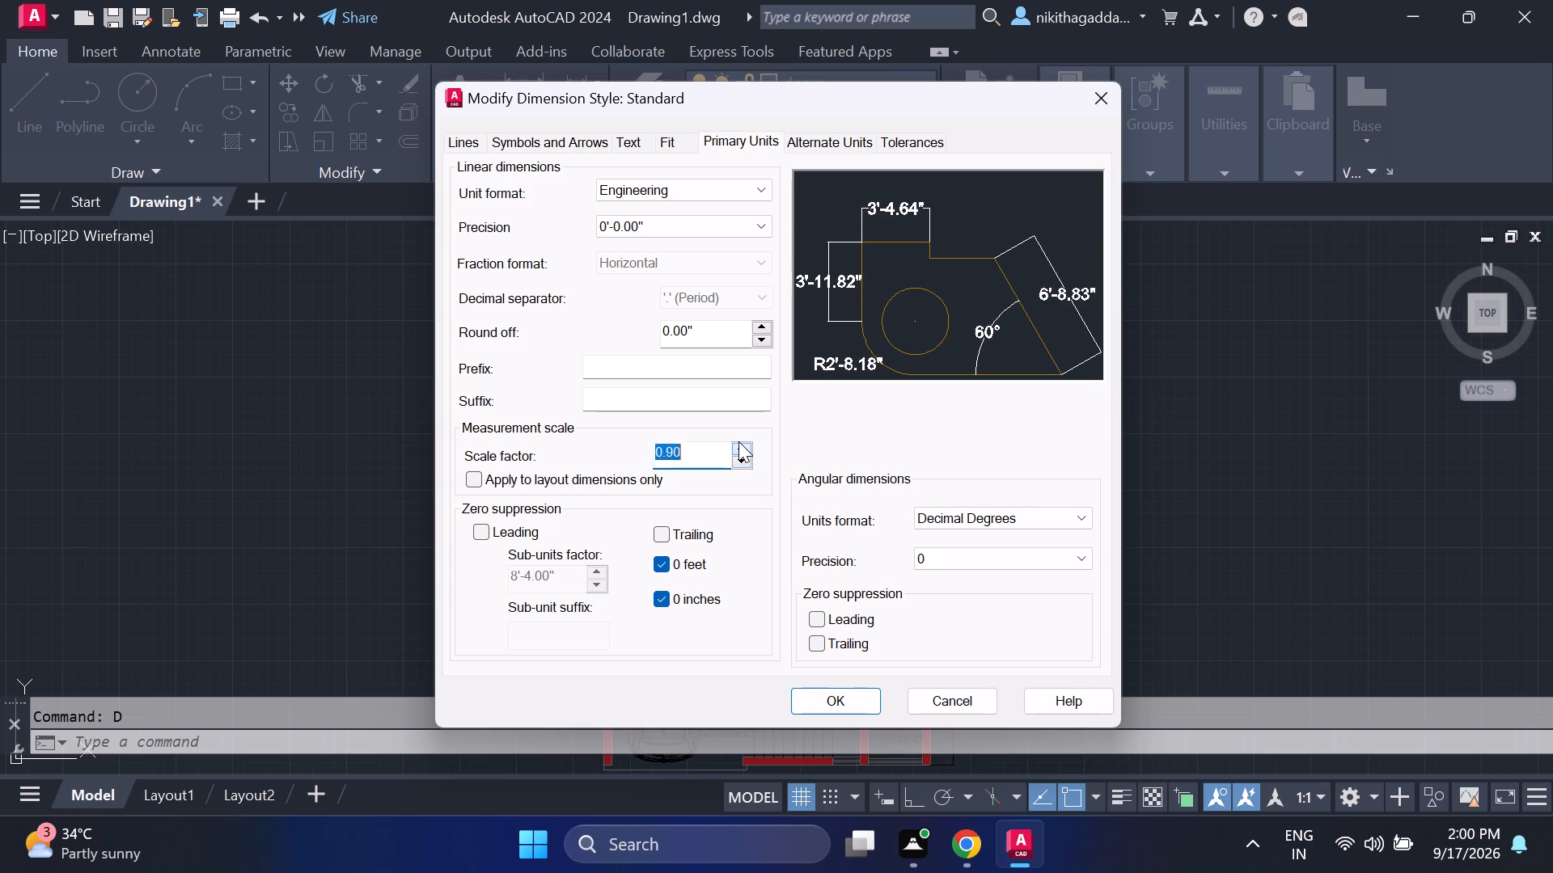
{"action": "left_click", "coordinate": [739, 441]}
{"action": "left_click", "coordinate": [739, 441]}
{"action": "left_click", "coordinate": [745, 456]}
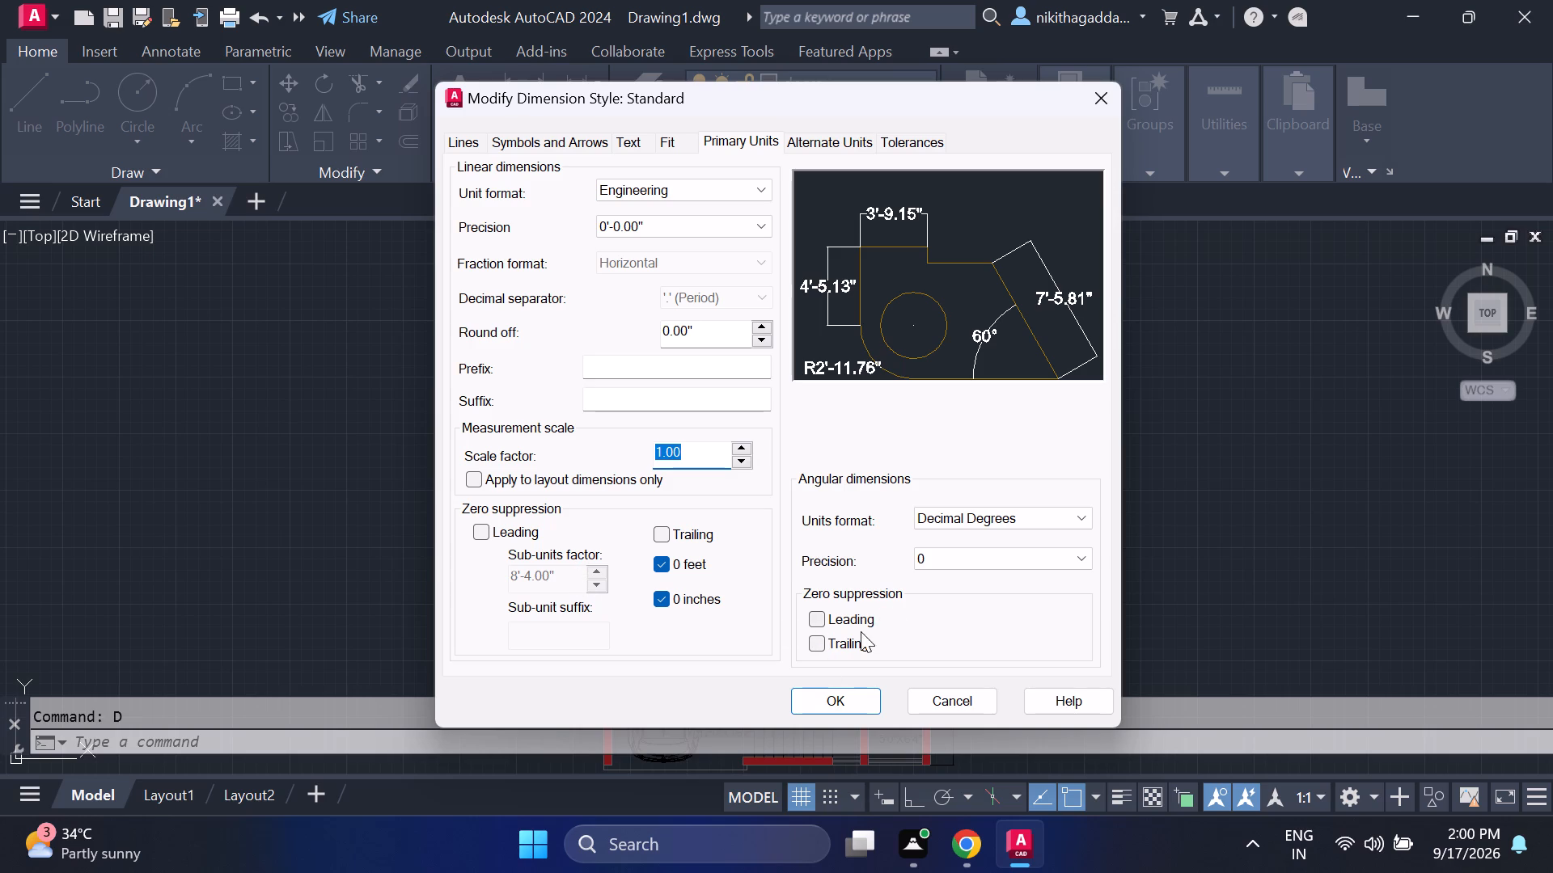
Examine the Standard style's alternate units, symbols and arrows, lines, text and tolerance settings.
{"action": "left_click", "coordinate": [855, 140]}
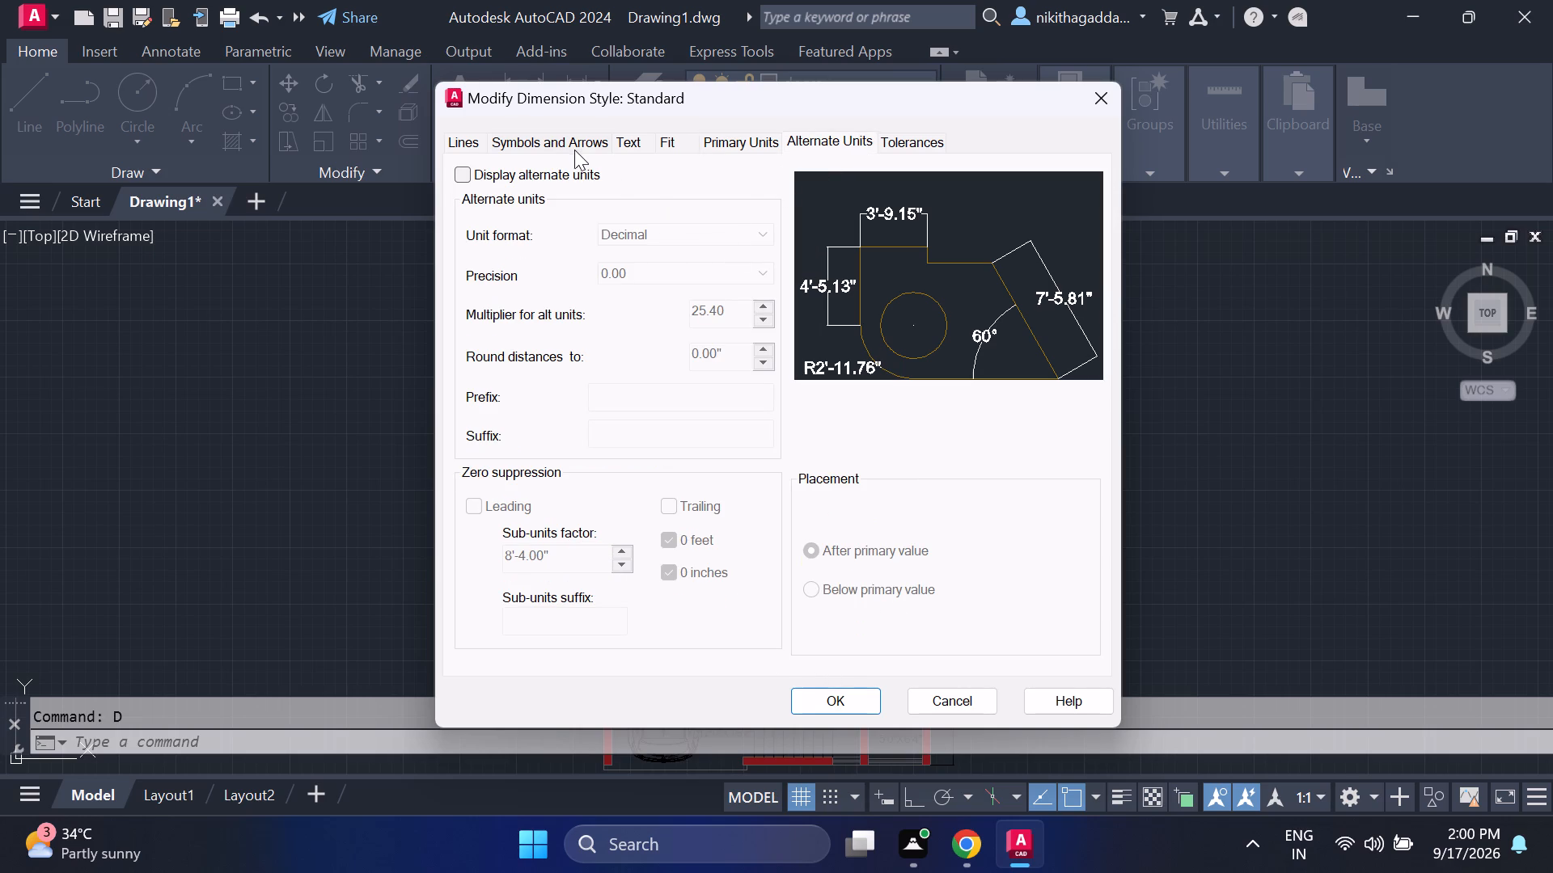
{"action": "left_click_drag", "start_coordinate": [730, 242], "coordinate": [720, 235]}
{"action": "left_click", "coordinate": [578, 145]}
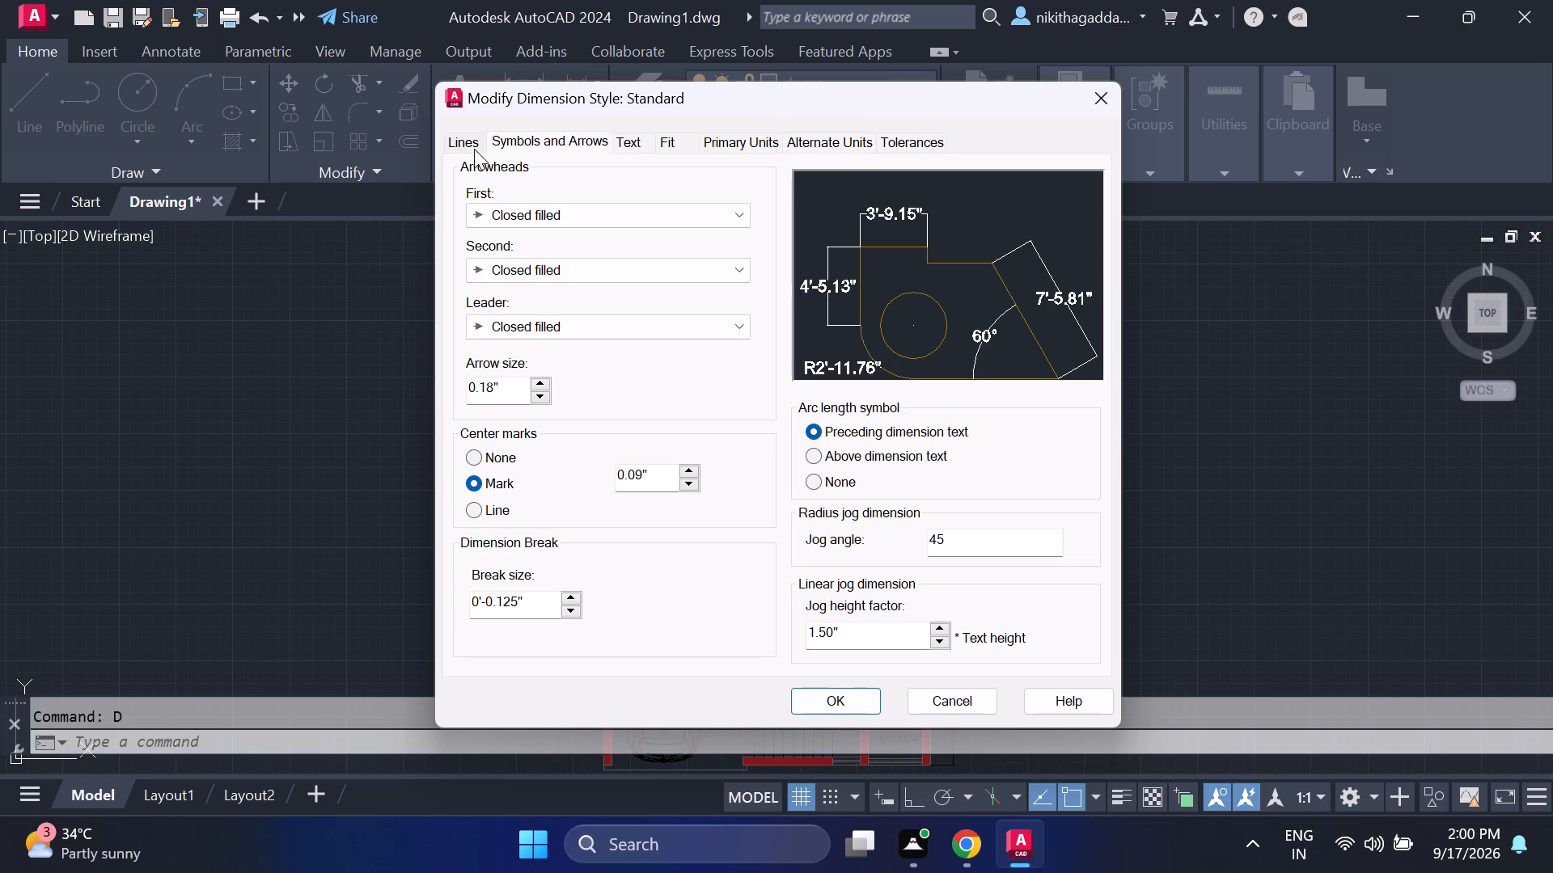
{"action": "left_click", "coordinate": [474, 149]}
{"action": "left_click", "coordinate": [569, 146]}
{"action": "left_click", "coordinate": [554, 149]}
{"action": "left_click", "coordinate": [470, 150]}
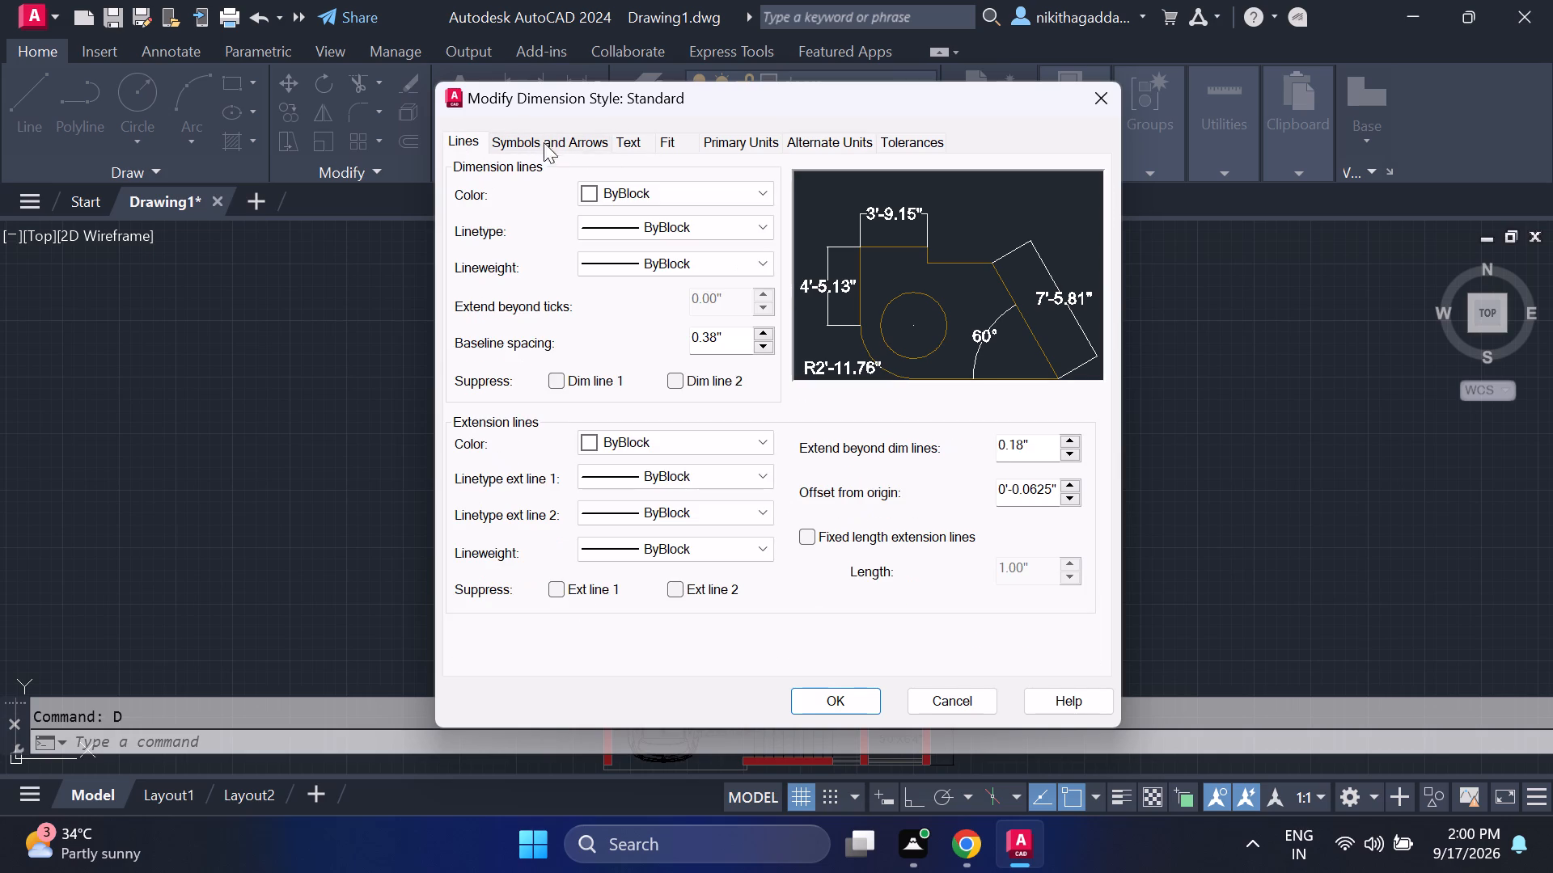
{"action": "left_click", "coordinate": [654, 133]}
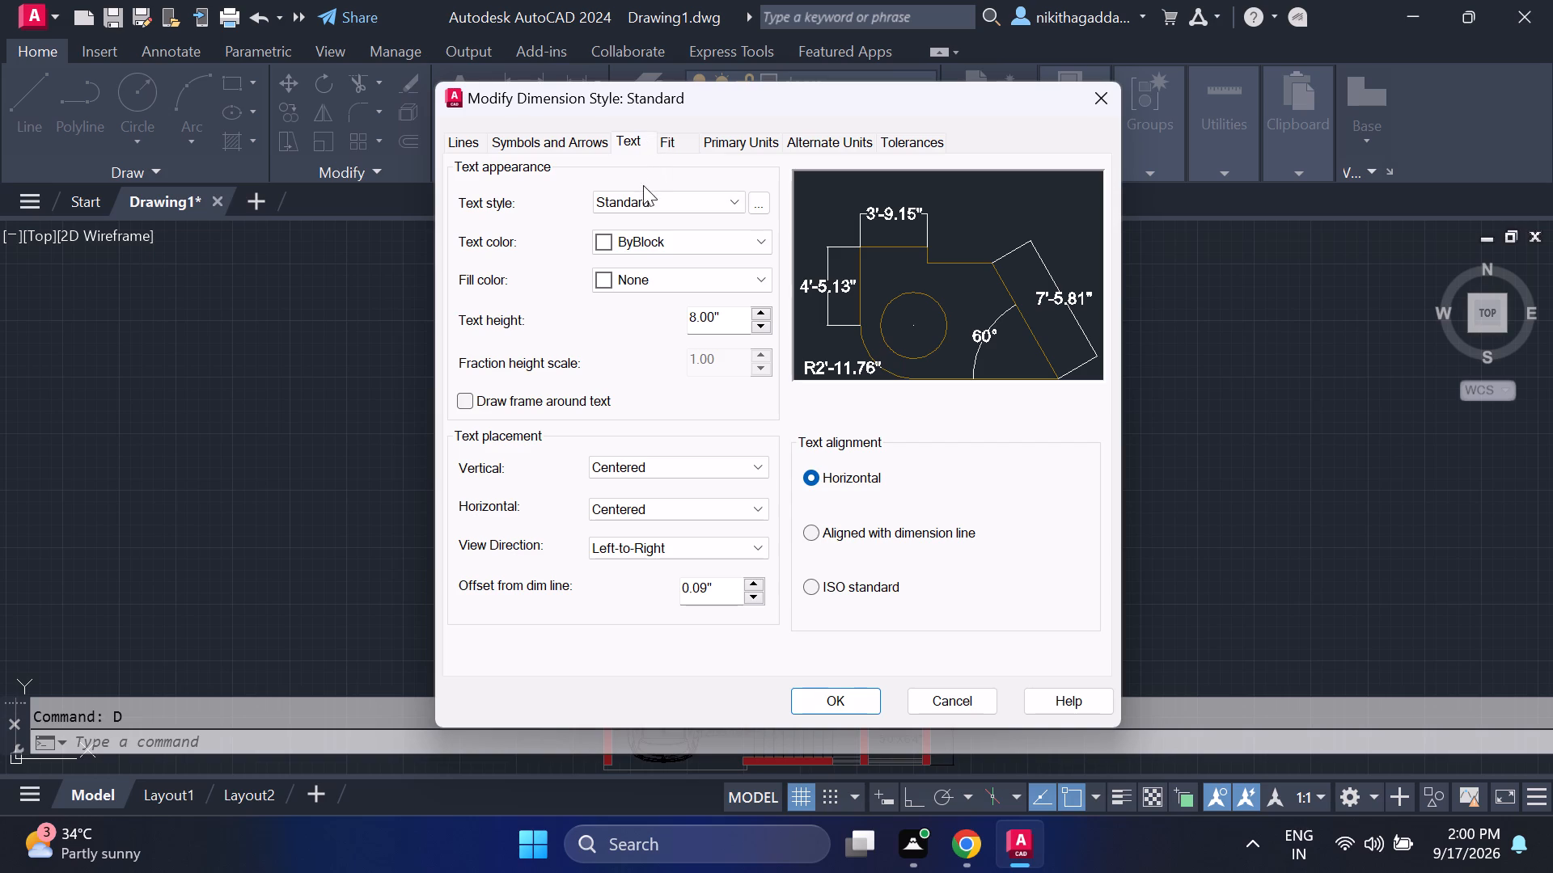
{"action": "left_click", "coordinate": [731, 145]}
{"action": "left_click", "coordinate": [798, 141]}
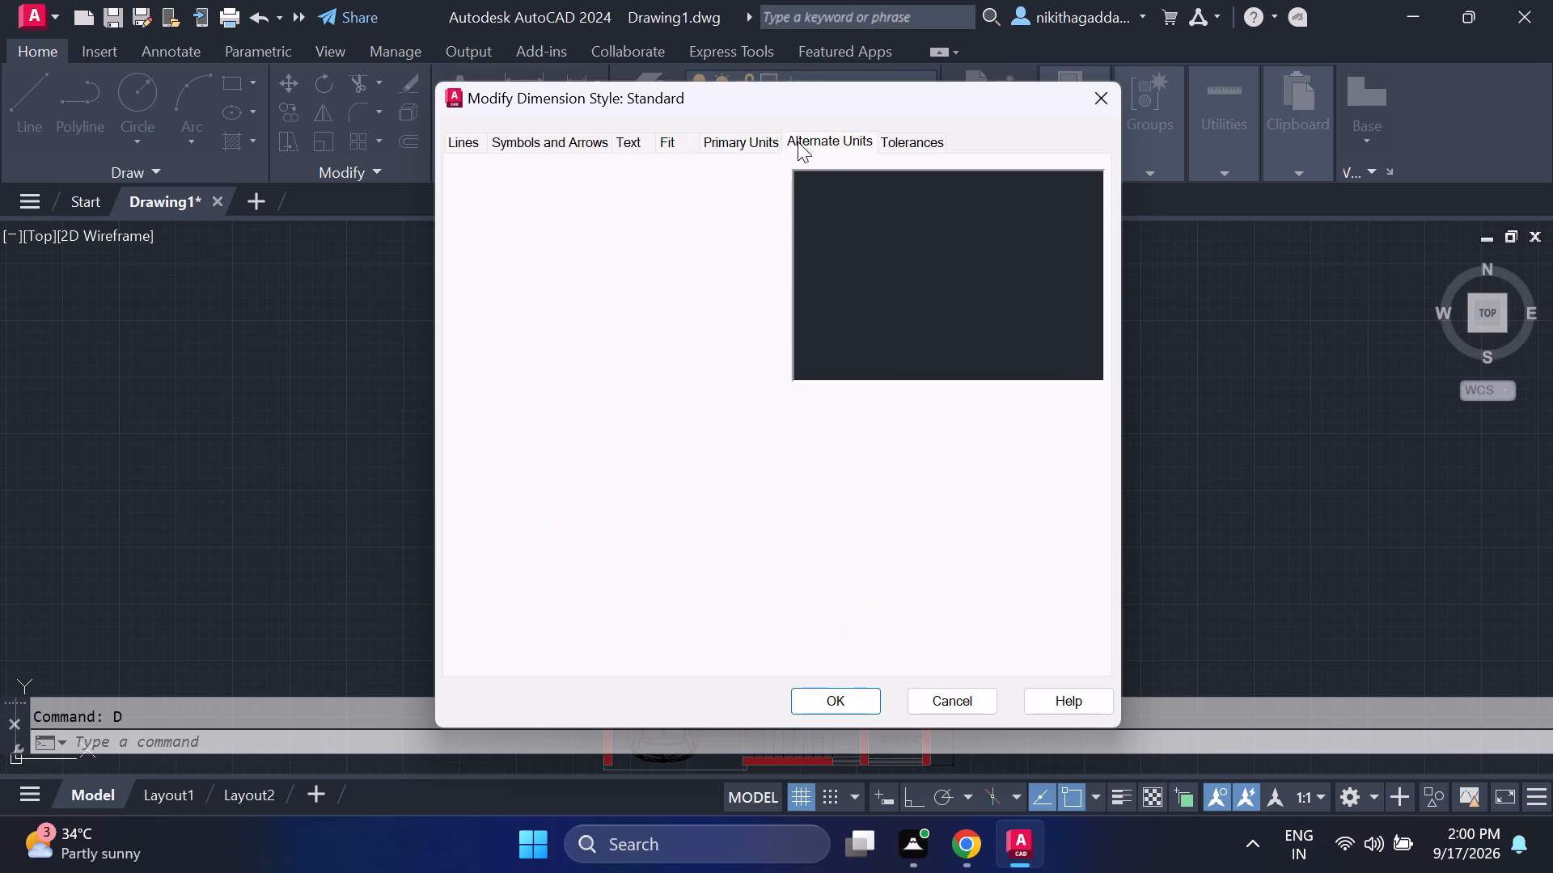
{"action": "left_click", "coordinate": [893, 130]}
{"action": "left_click", "coordinate": [891, 145]}
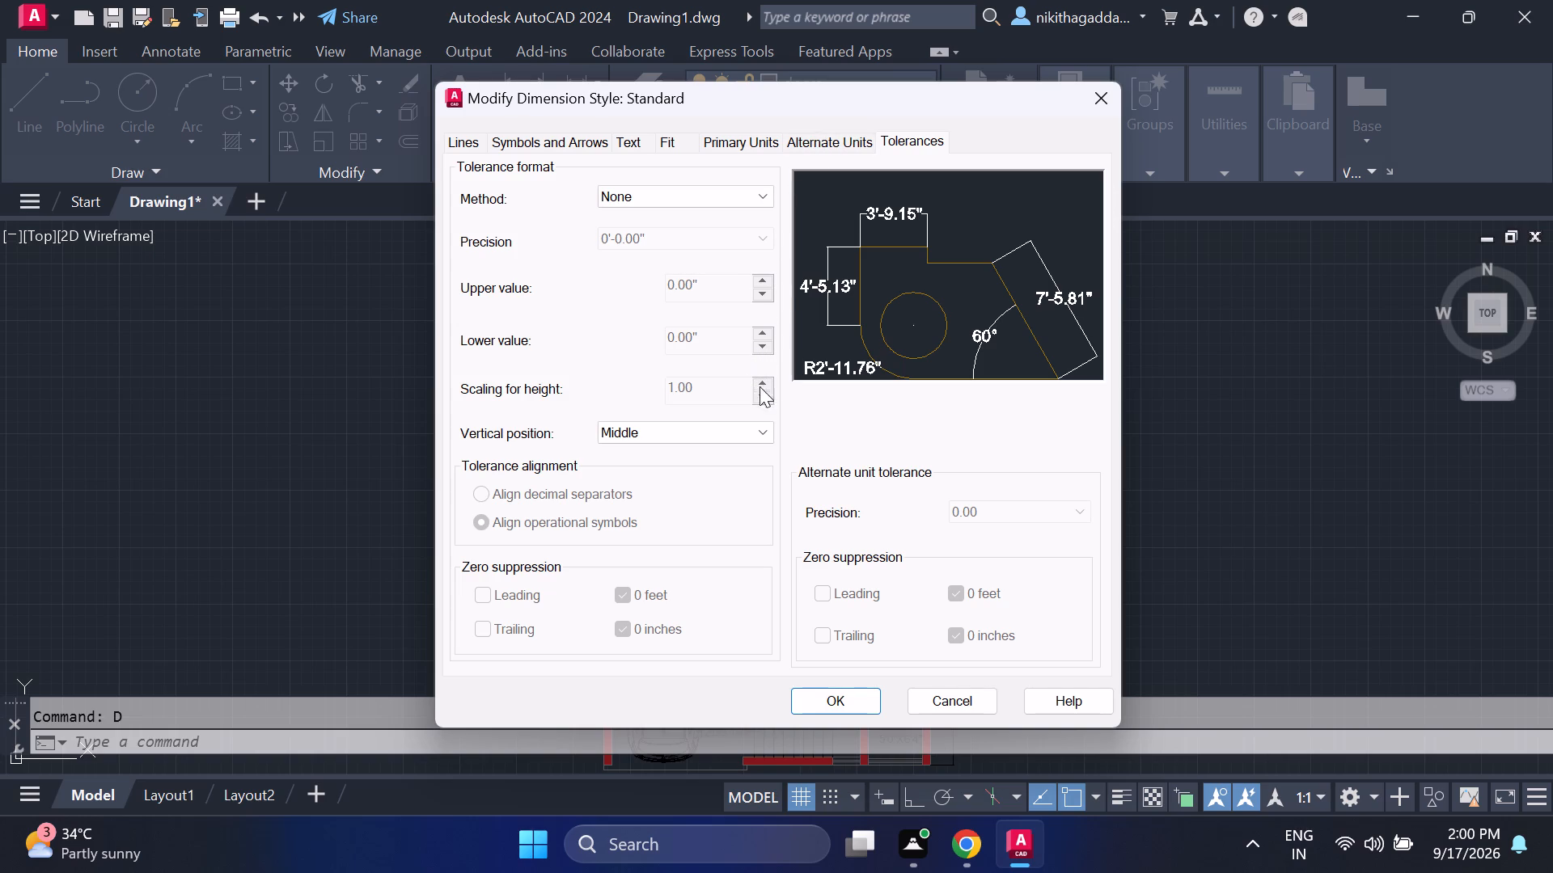
Apply the Standard dimension style modifications, set the style current and close the Dimension Style Manager.
{"action": "left_click", "coordinate": [847, 706]}
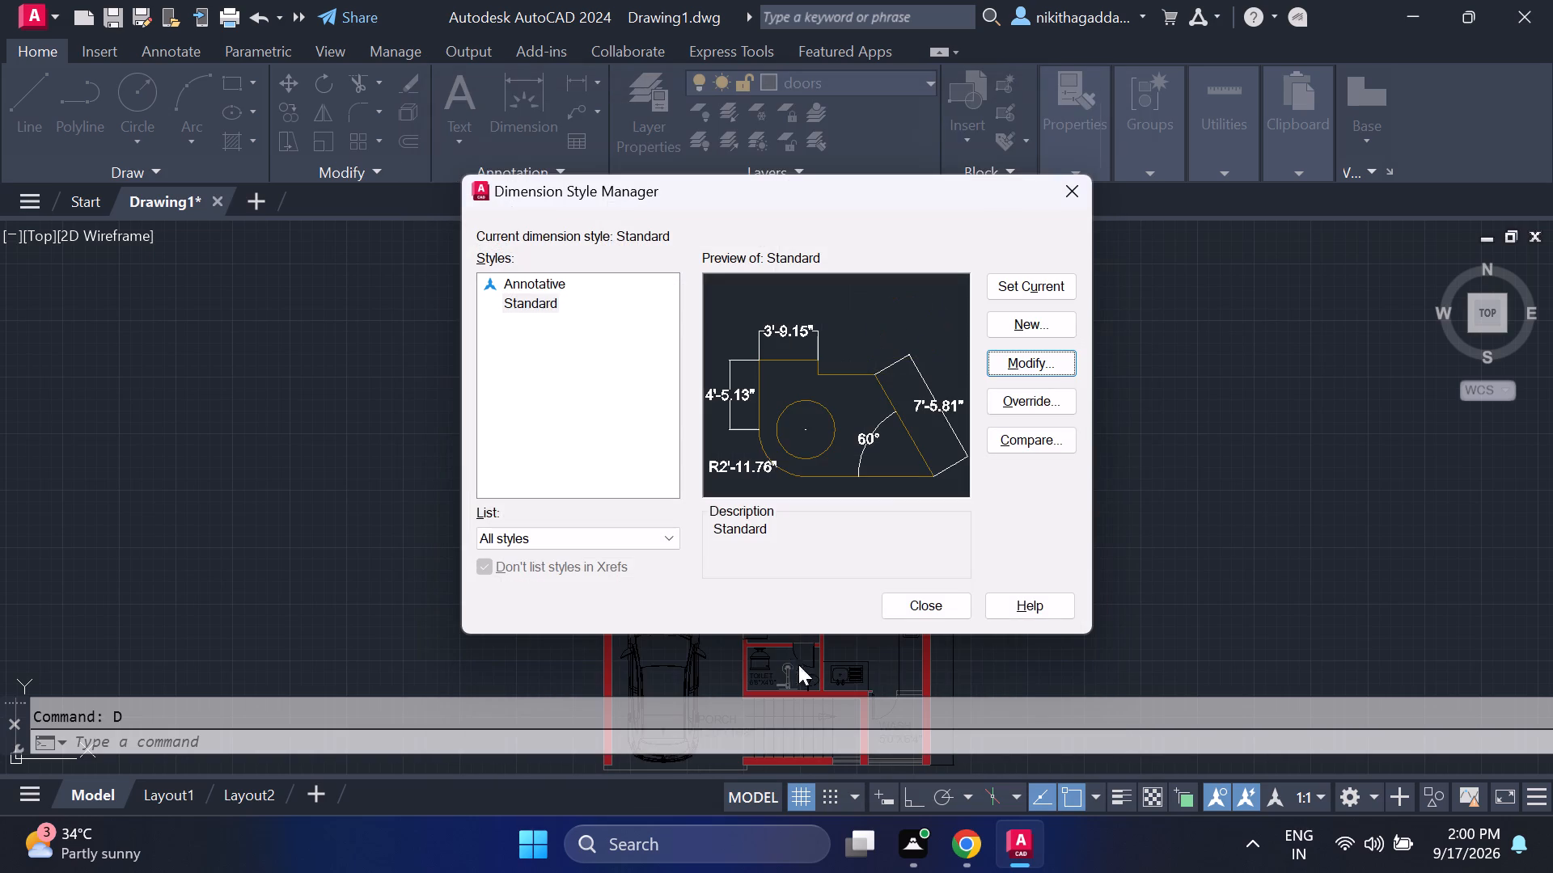
{"action": "left_click", "coordinate": [1031, 284]}
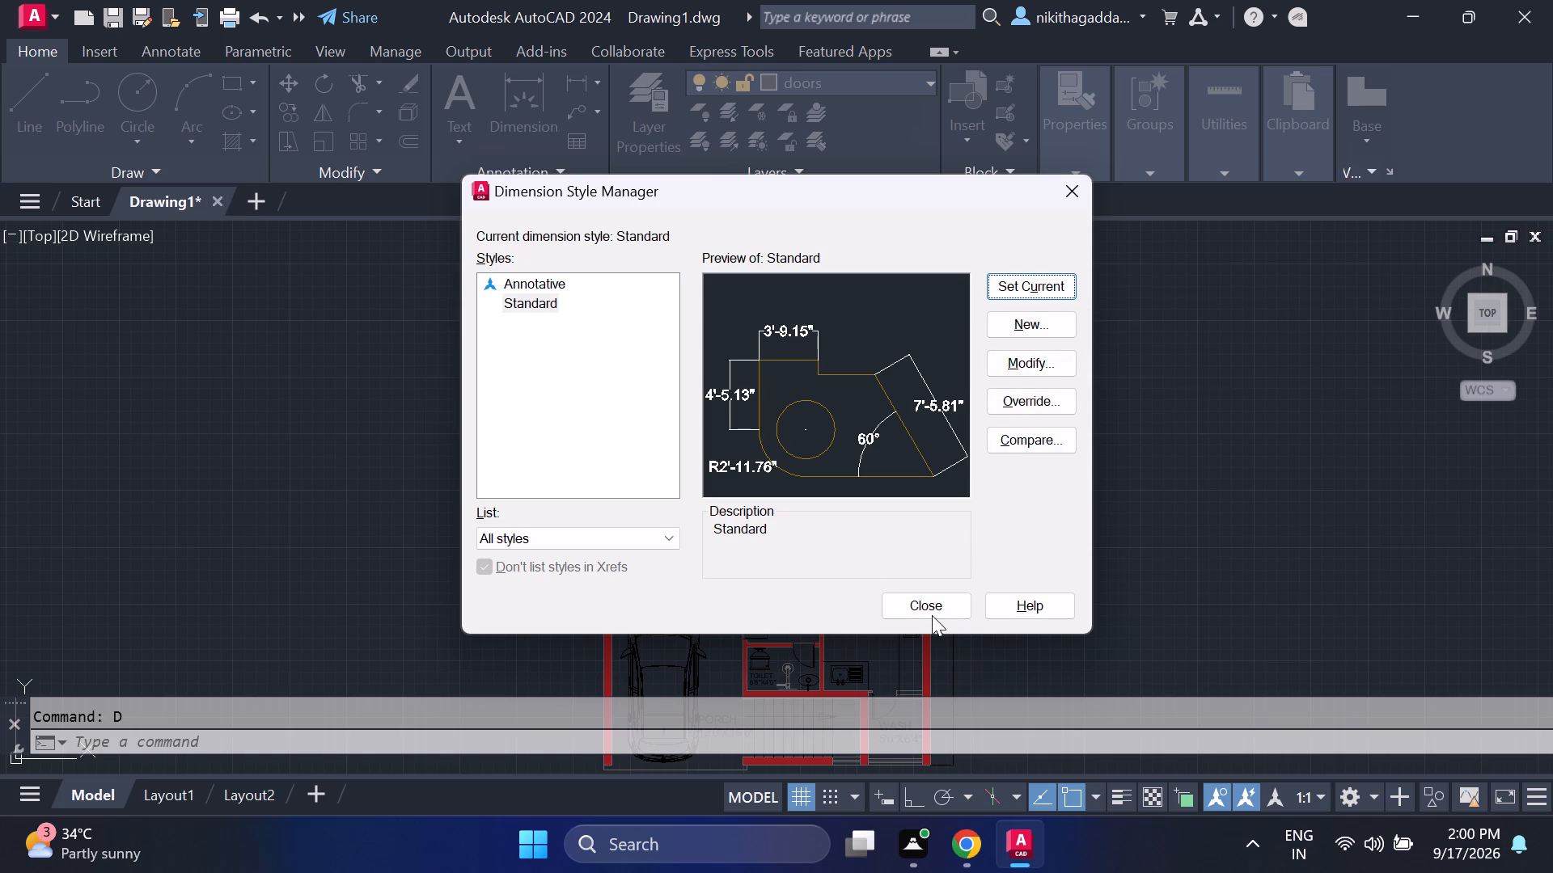
{"action": "left_click", "coordinate": [928, 607]}
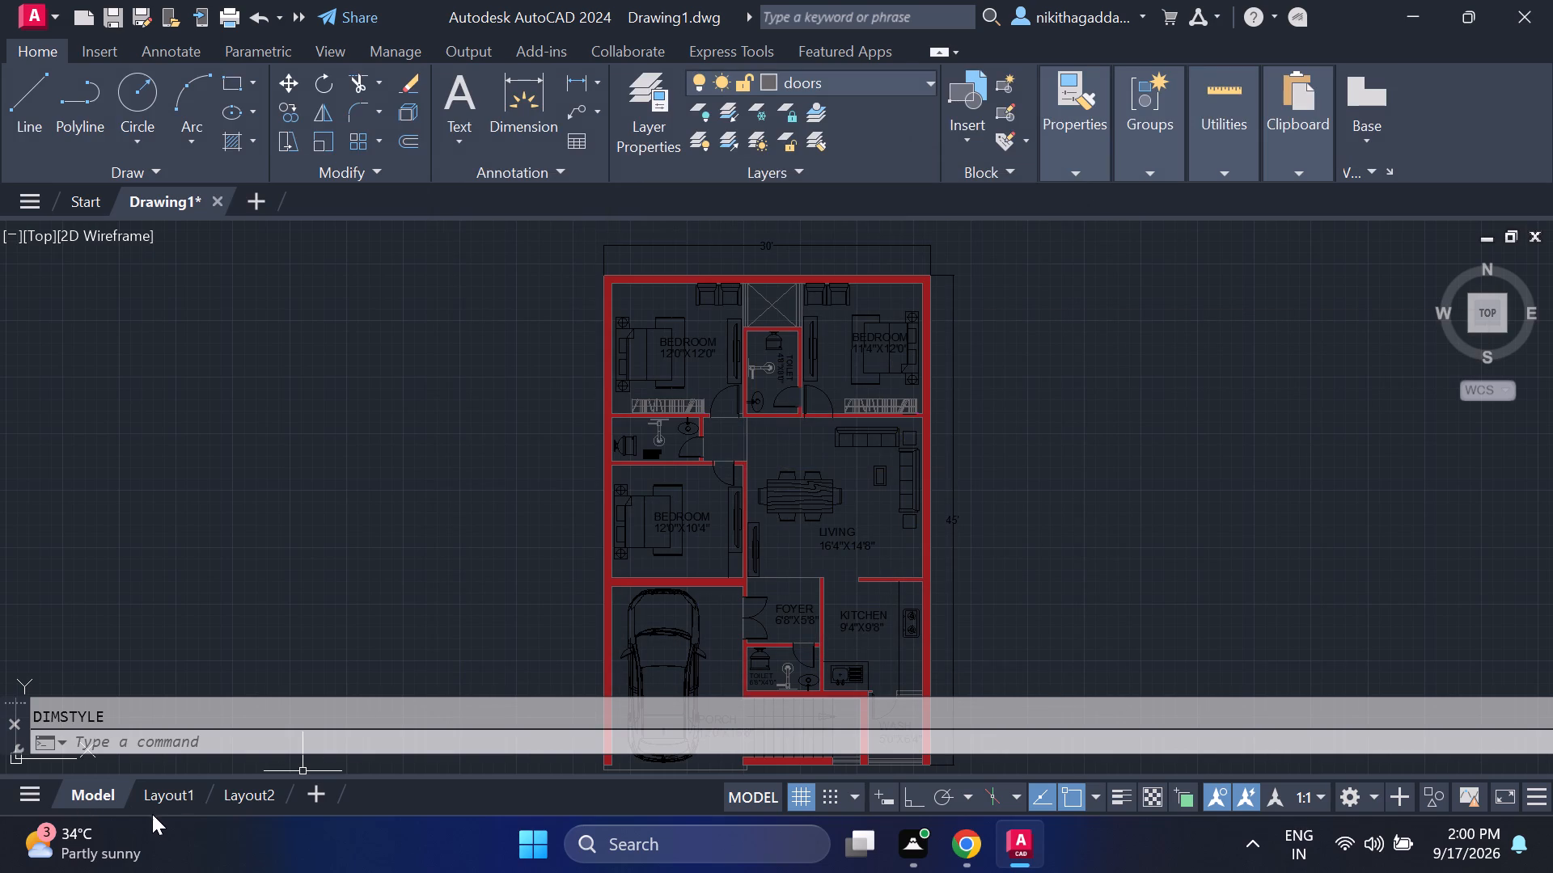
Create a Single viewport on Layout1 spanning the whole sheet from its upper-left to its lower-right corner.
{"action": "left_click", "coordinate": [181, 801]}
{"action": "scroll", "coordinate": [480, 530], "scroll_direction": "down", "scroll_amount": 1}
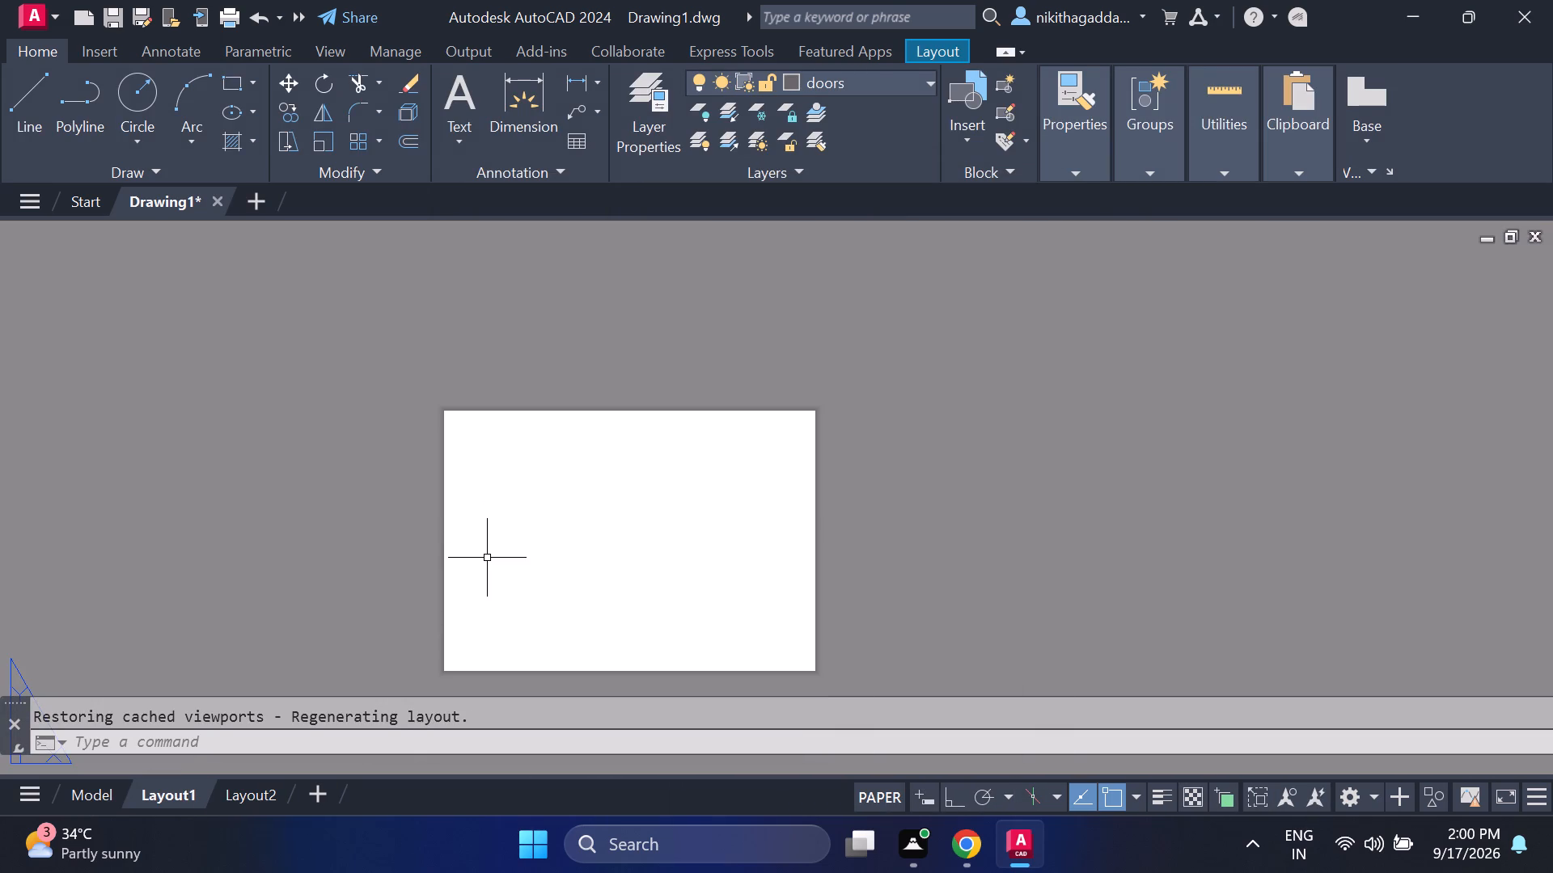
{"action": "scroll", "coordinate": [487, 558], "scroll_direction": "up", "scroll_amount": 3}
{"action": "scroll", "coordinate": [487, 558], "scroll_direction": "down", "scroll_amount": 2}
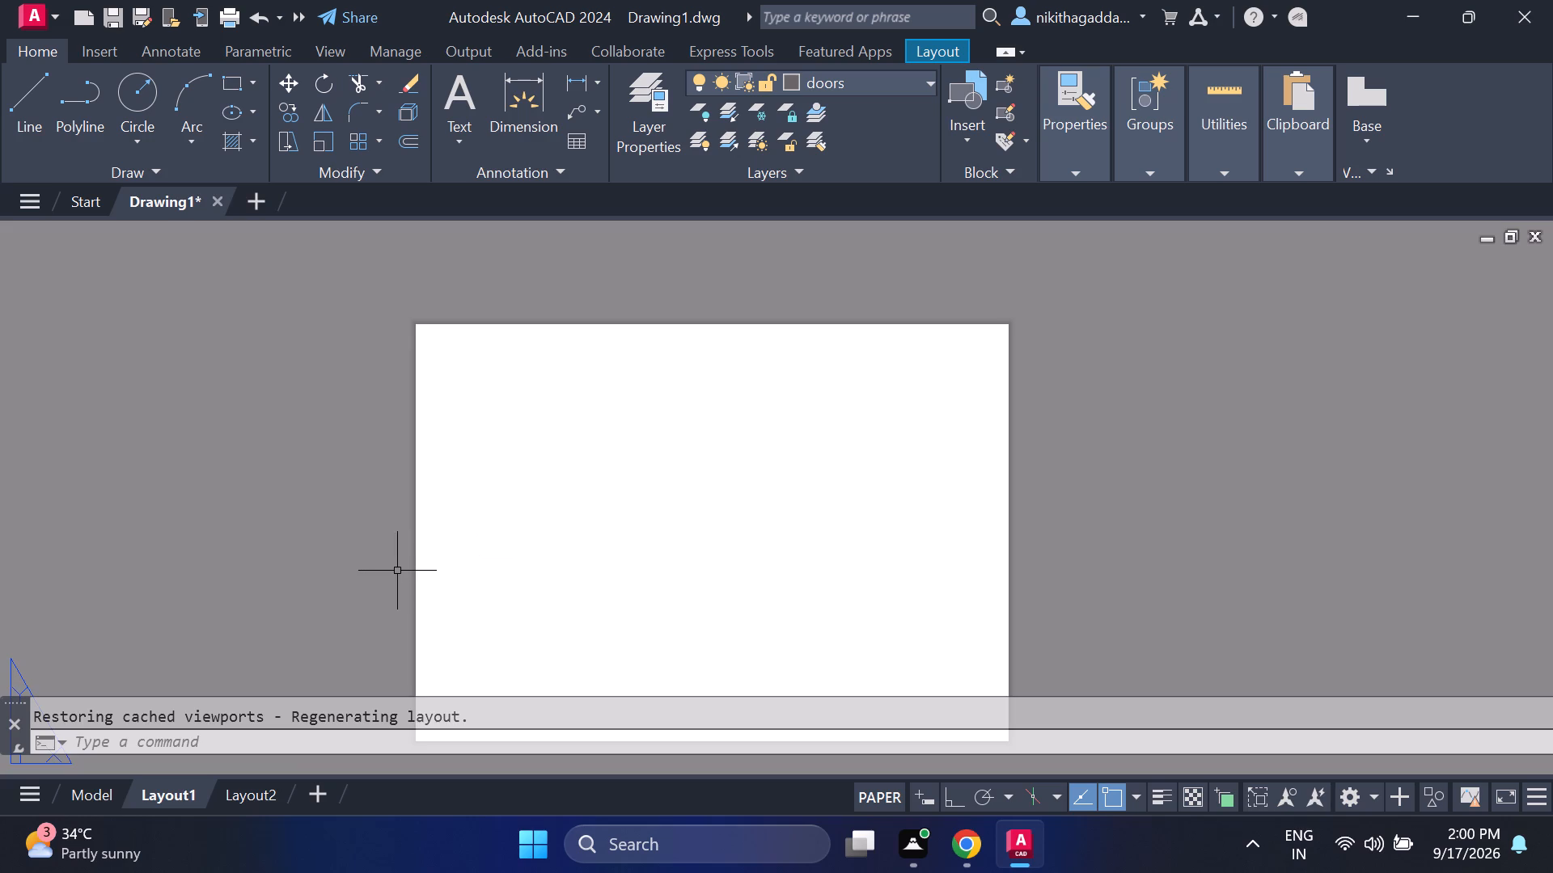
{"action": "middle_click_drag", "start_coordinate": [392, 567], "coordinate": [305, 472]}
{"action": "type", "text": "VIEWPORTS"}
{"action": "key", "text": "Return"}
{"action": "left_click", "coordinate": [476, 293]}
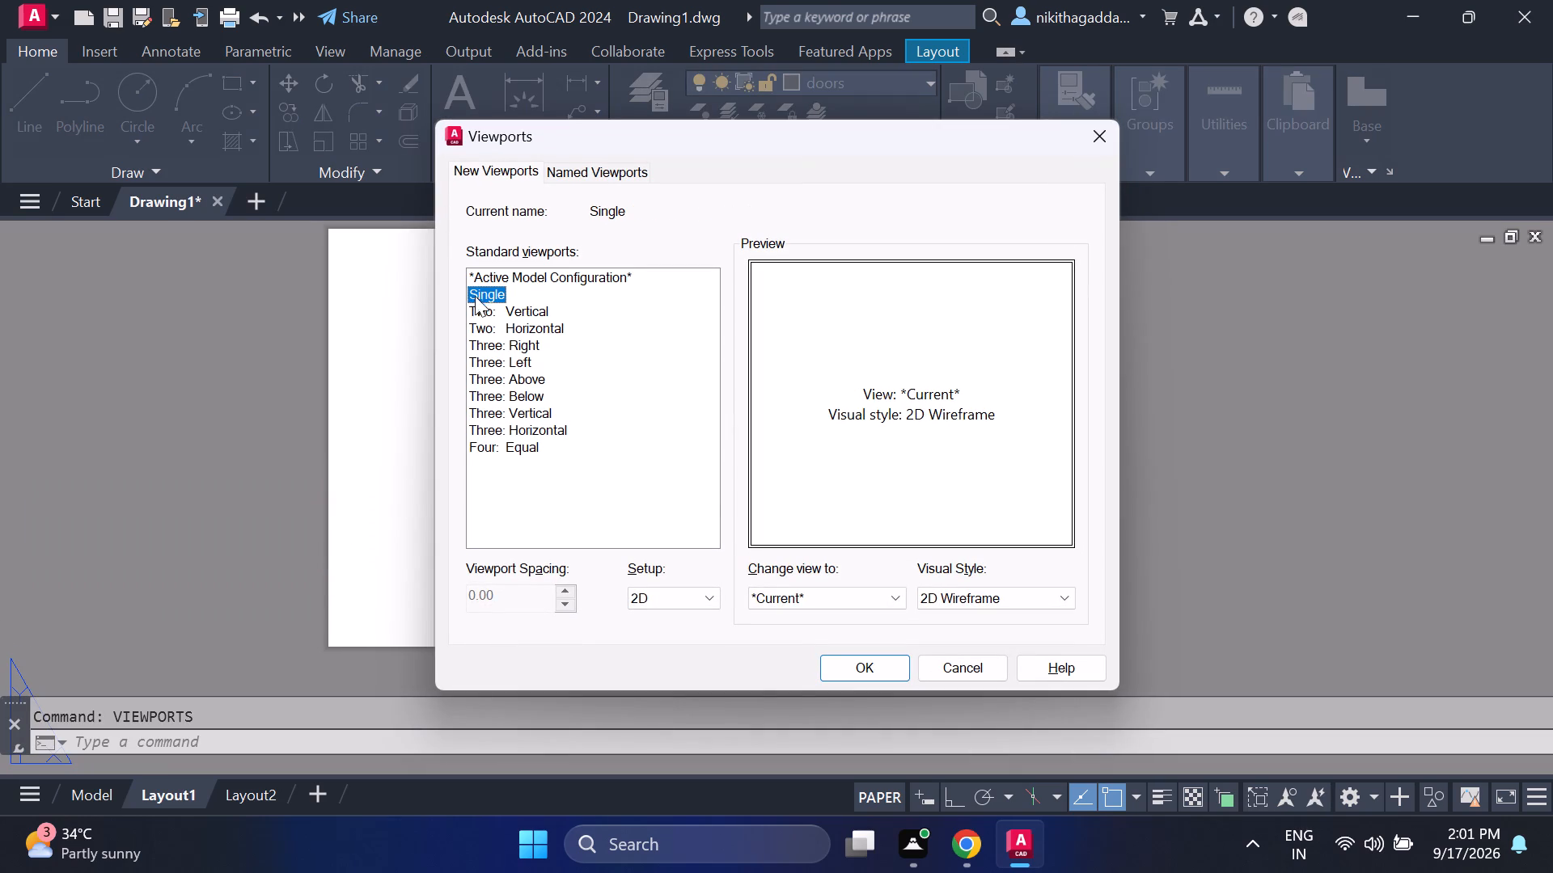
{"action": "left_click", "coordinate": [839, 660]}
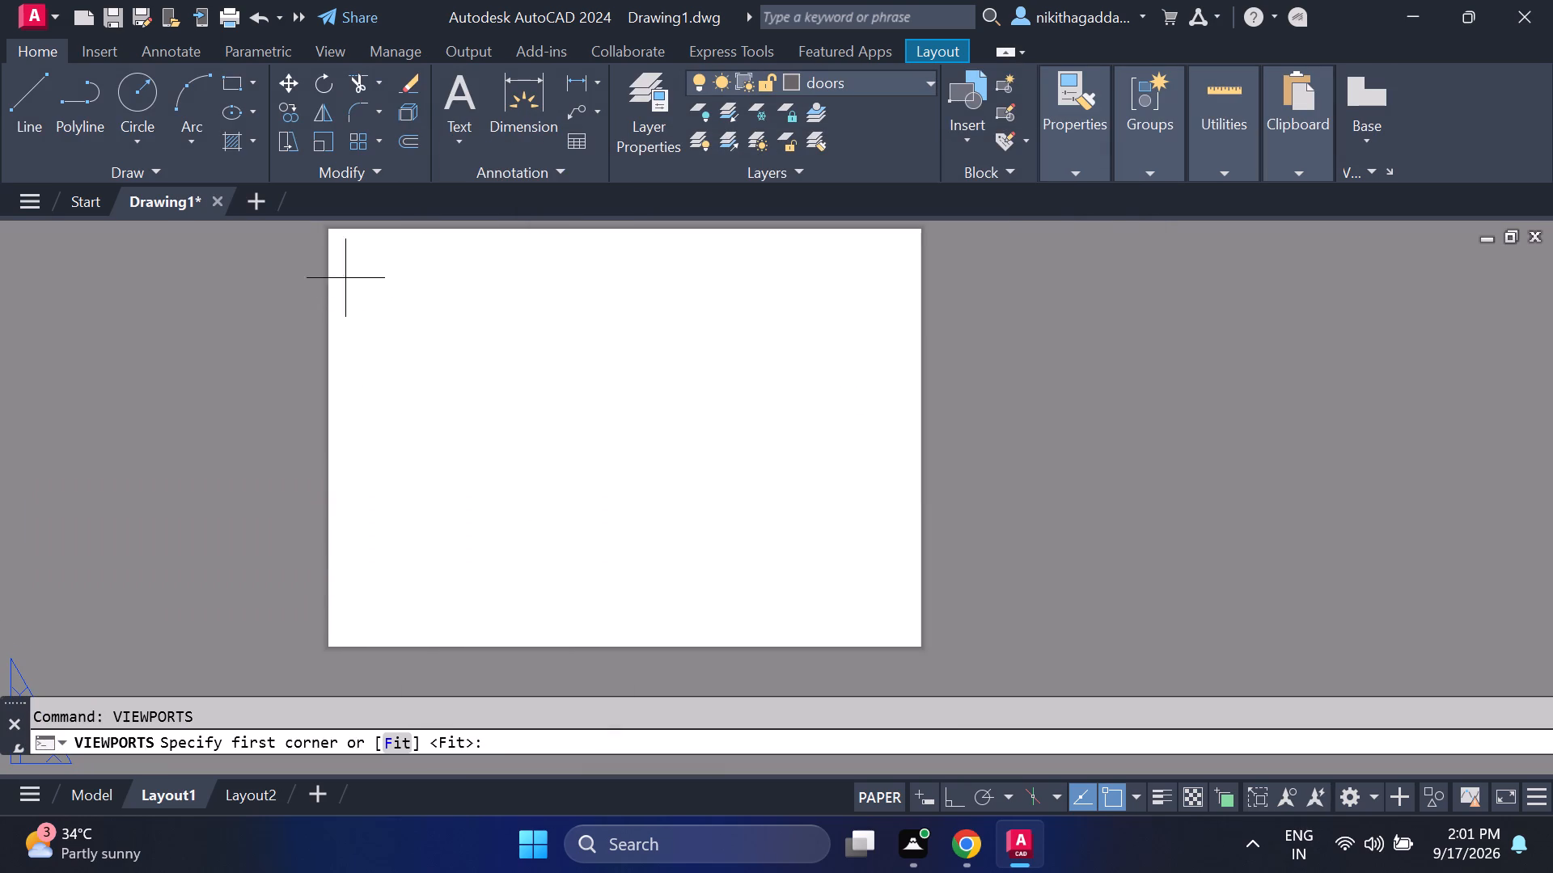
{"action": "scroll", "coordinate": [322, 220], "scroll_direction": "up", "scroll_amount": 3}
{"action": "middle_click_drag", "start_coordinate": [331, 263], "coordinate": [351, 440]}
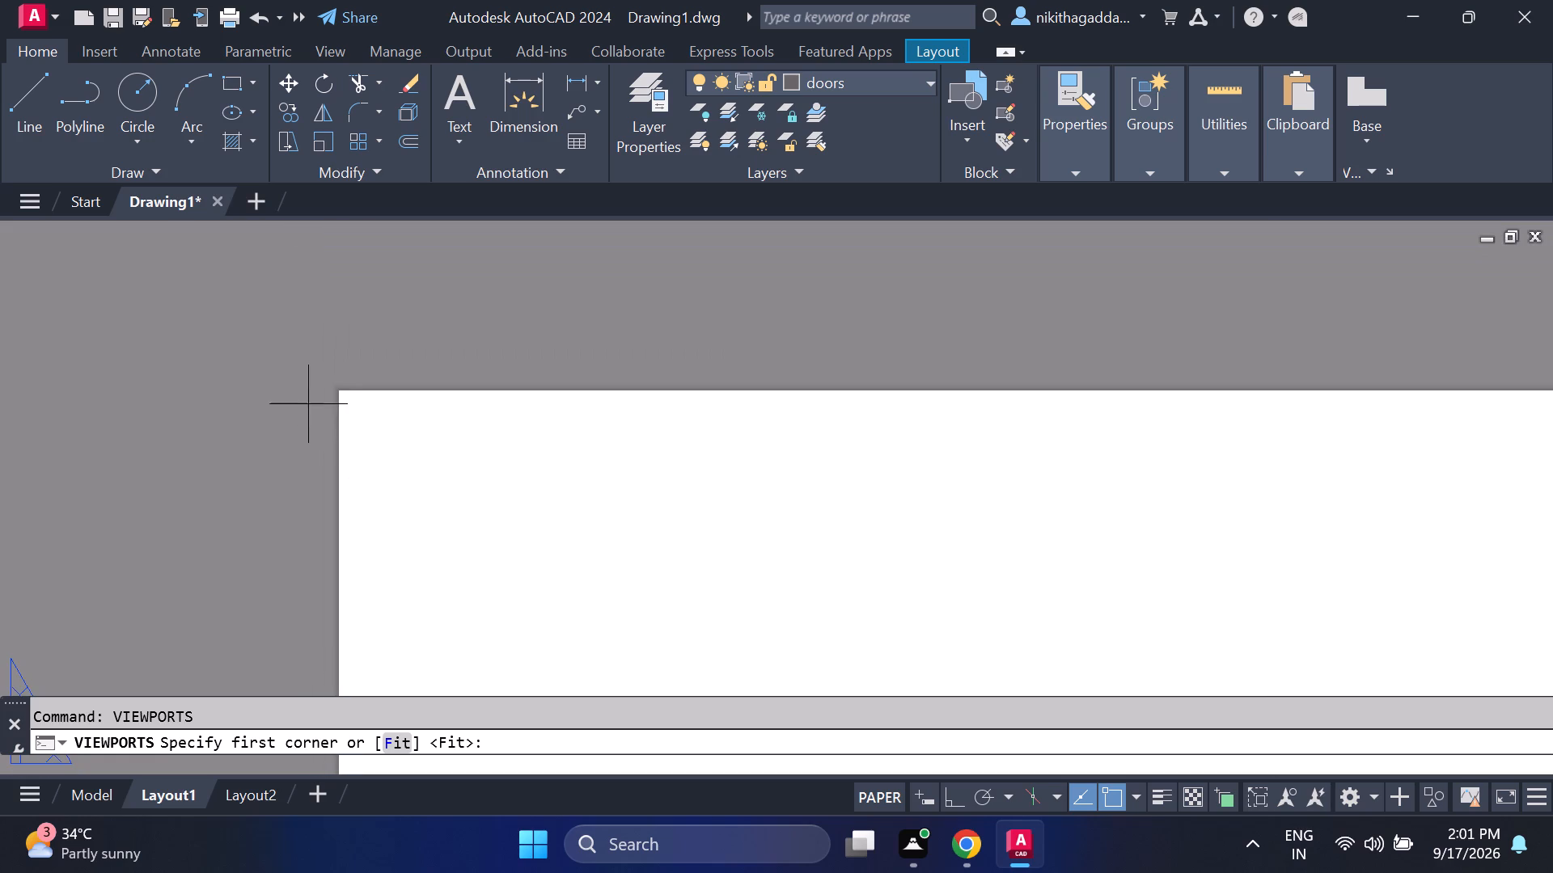
{"action": "left_click", "coordinate": [339, 390]}
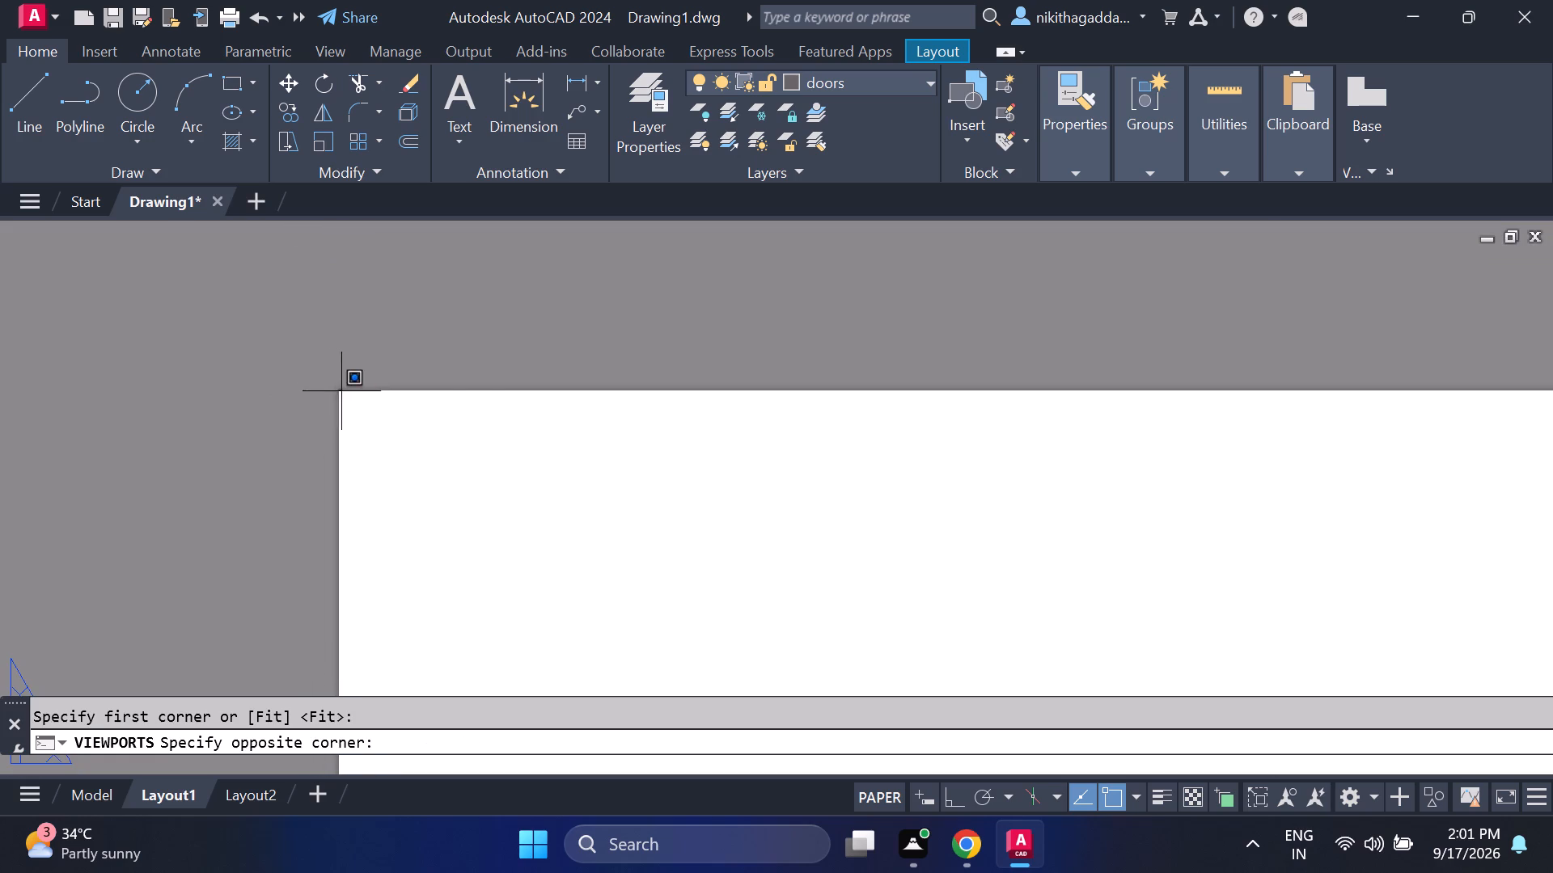
{"action": "scroll", "coordinate": [753, 508], "scroll_direction": "down", "scroll_amount": 5}
{"action": "middle_click_drag", "start_coordinate": [844, 563], "coordinate": [675, 483]}
{"action": "scroll", "coordinate": [690, 500], "scroll_direction": "up", "scroll_amount": 3}
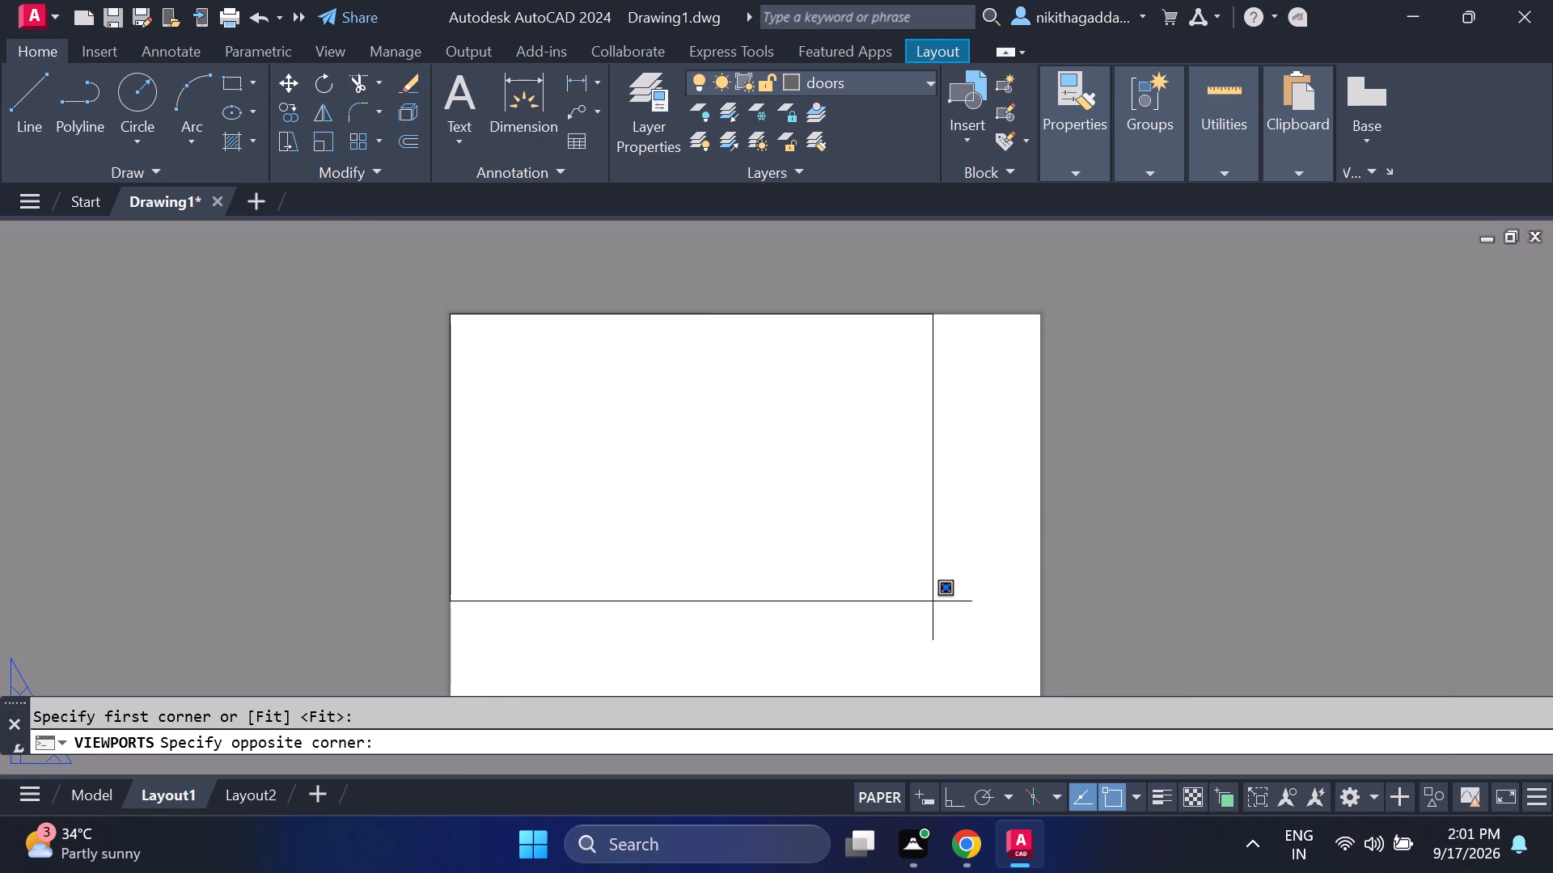
{"action": "middle_click_drag", "start_coordinate": [927, 599], "coordinate": [758, 465]}
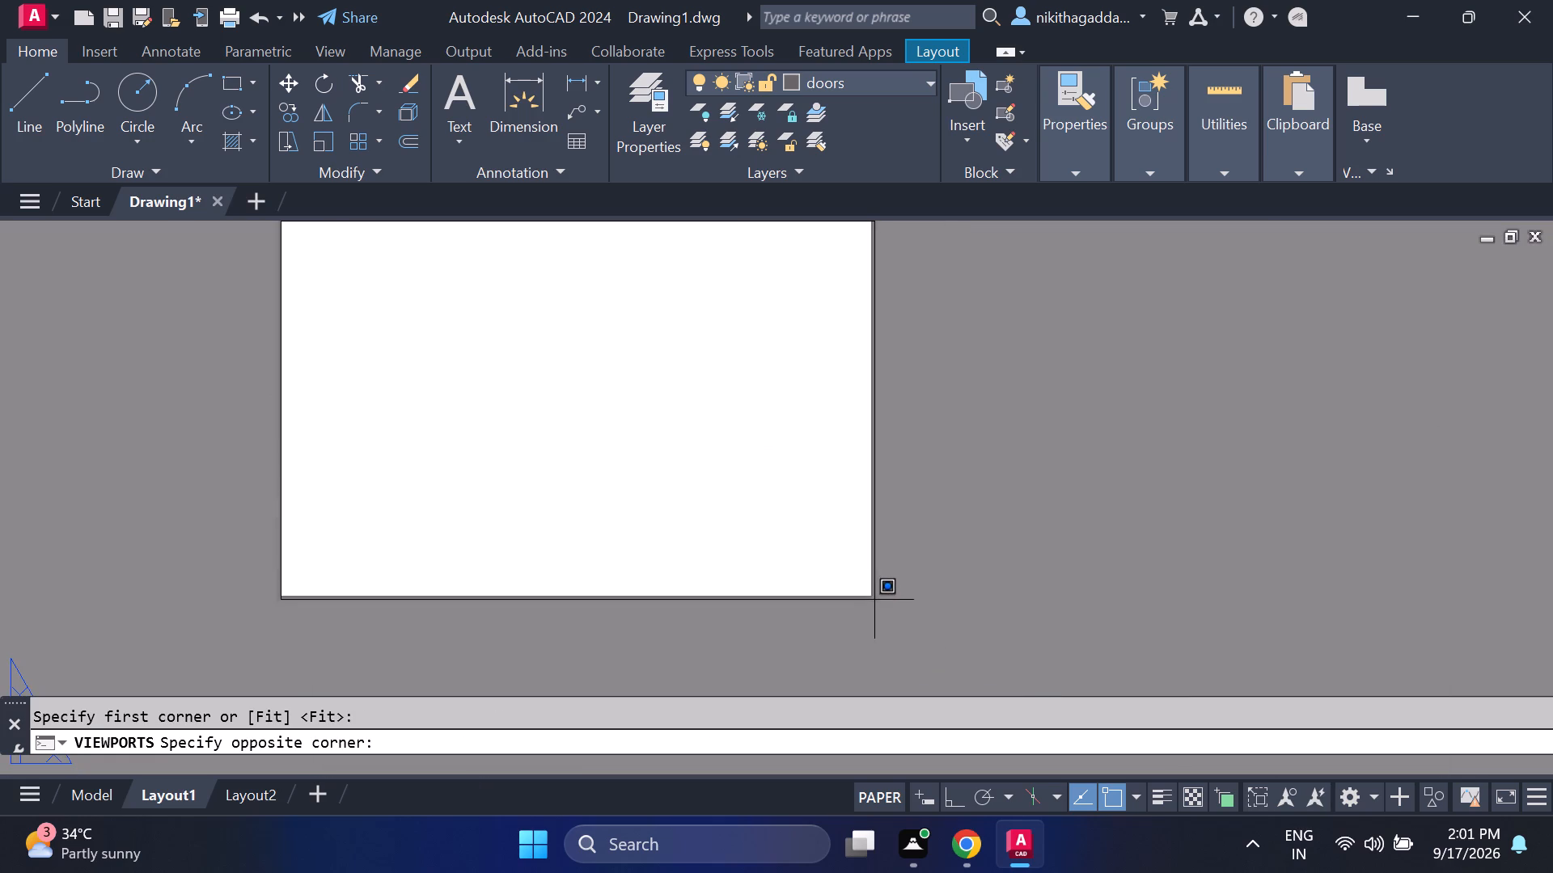
{"action": "left_click", "coordinate": [870, 597]}
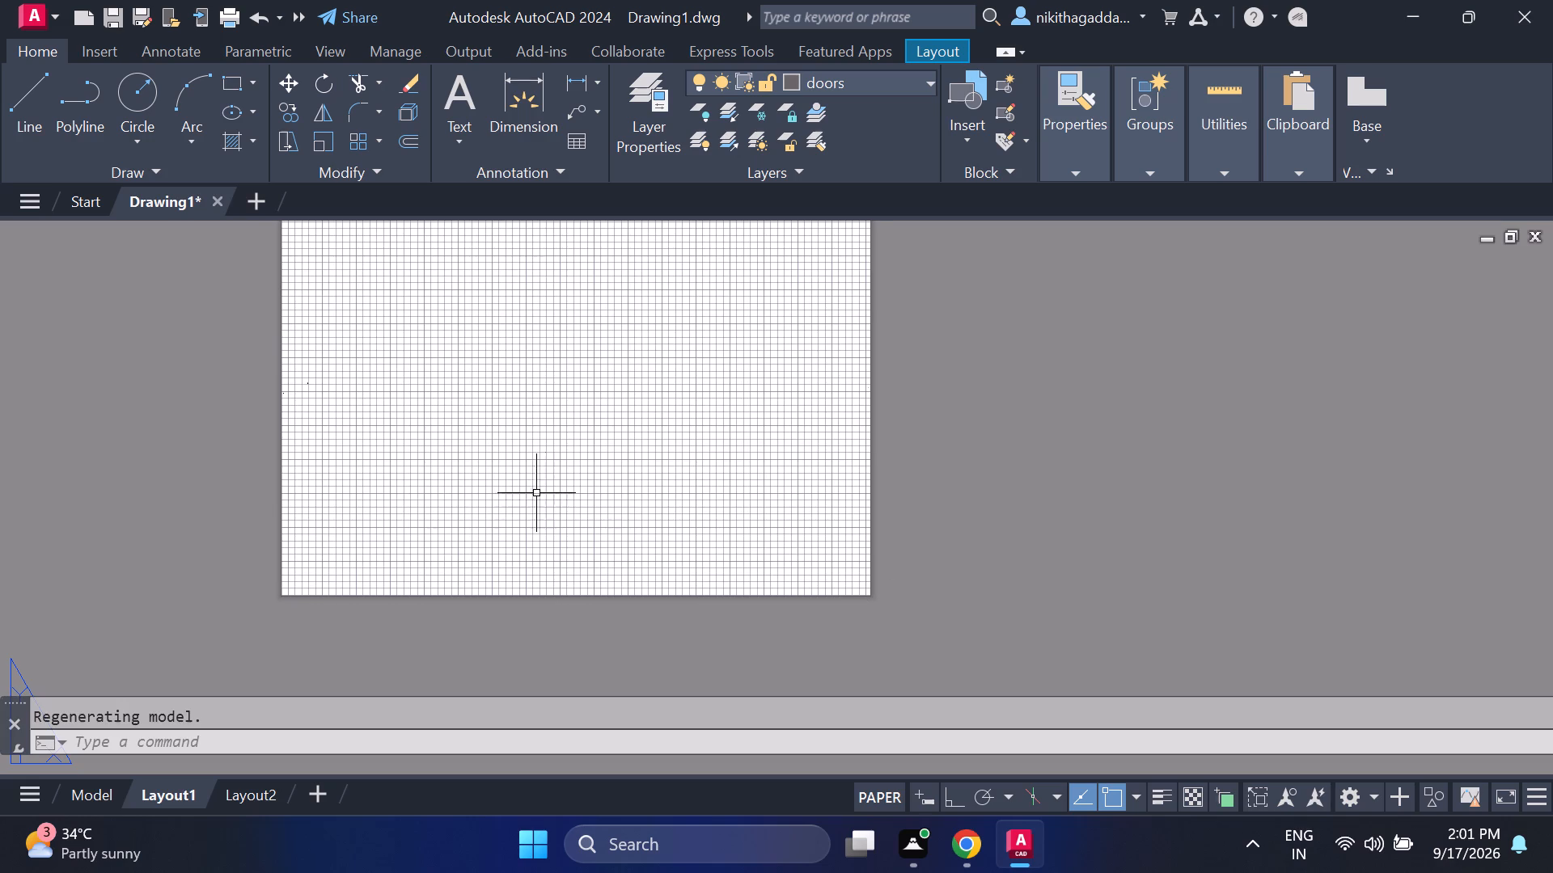
Examine the house plan's size inside the new Layout1 viewport.
{"action": "scroll", "coordinate": [308, 376], "scroll_direction": "up", "scroll_amount": 5}
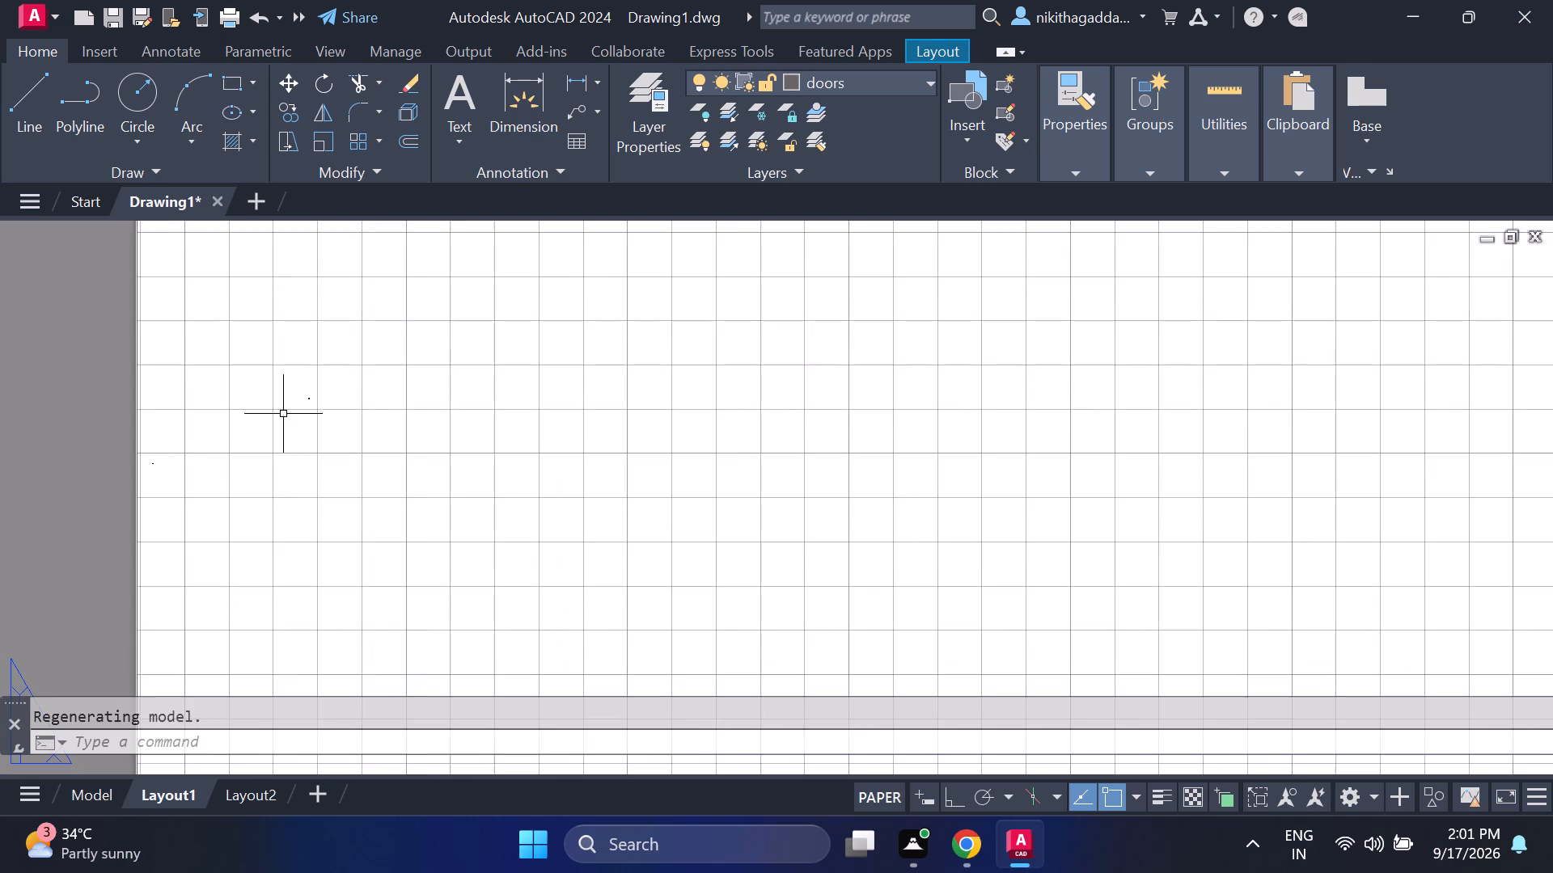
{"action": "scroll", "coordinate": [283, 414], "scroll_direction": "up", "scroll_amount": 2}
{"action": "scroll", "coordinate": [397, 333], "scroll_direction": "up", "scroll_amount": 4}
{"action": "scroll", "coordinate": [383, 339], "scroll_direction": "down", "scroll_amount": 5}
{"action": "scroll", "coordinate": [420, 453], "scroll_direction": "down", "scroll_amount": 6}
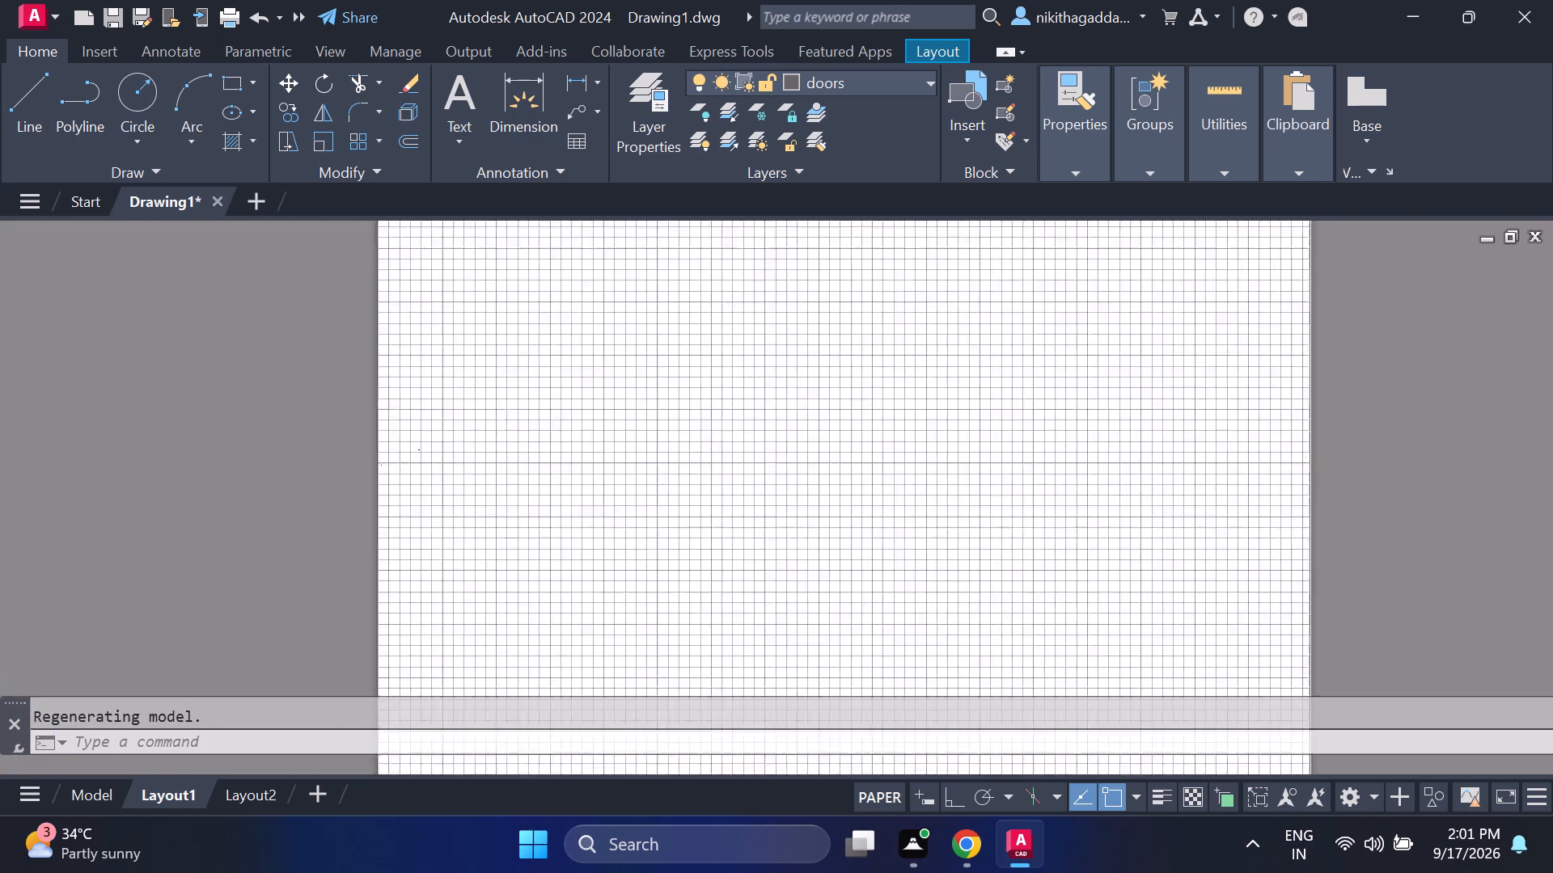
{"action": "scroll", "coordinate": [516, 488], "scroll_direction": "down", "scroll_amount": 2}
Change Layout1's page setup paper size to ISO full bleed A1 (841.00 x 594.00 MM).
{"action": "right_click", "coordinate": [165, 794]}
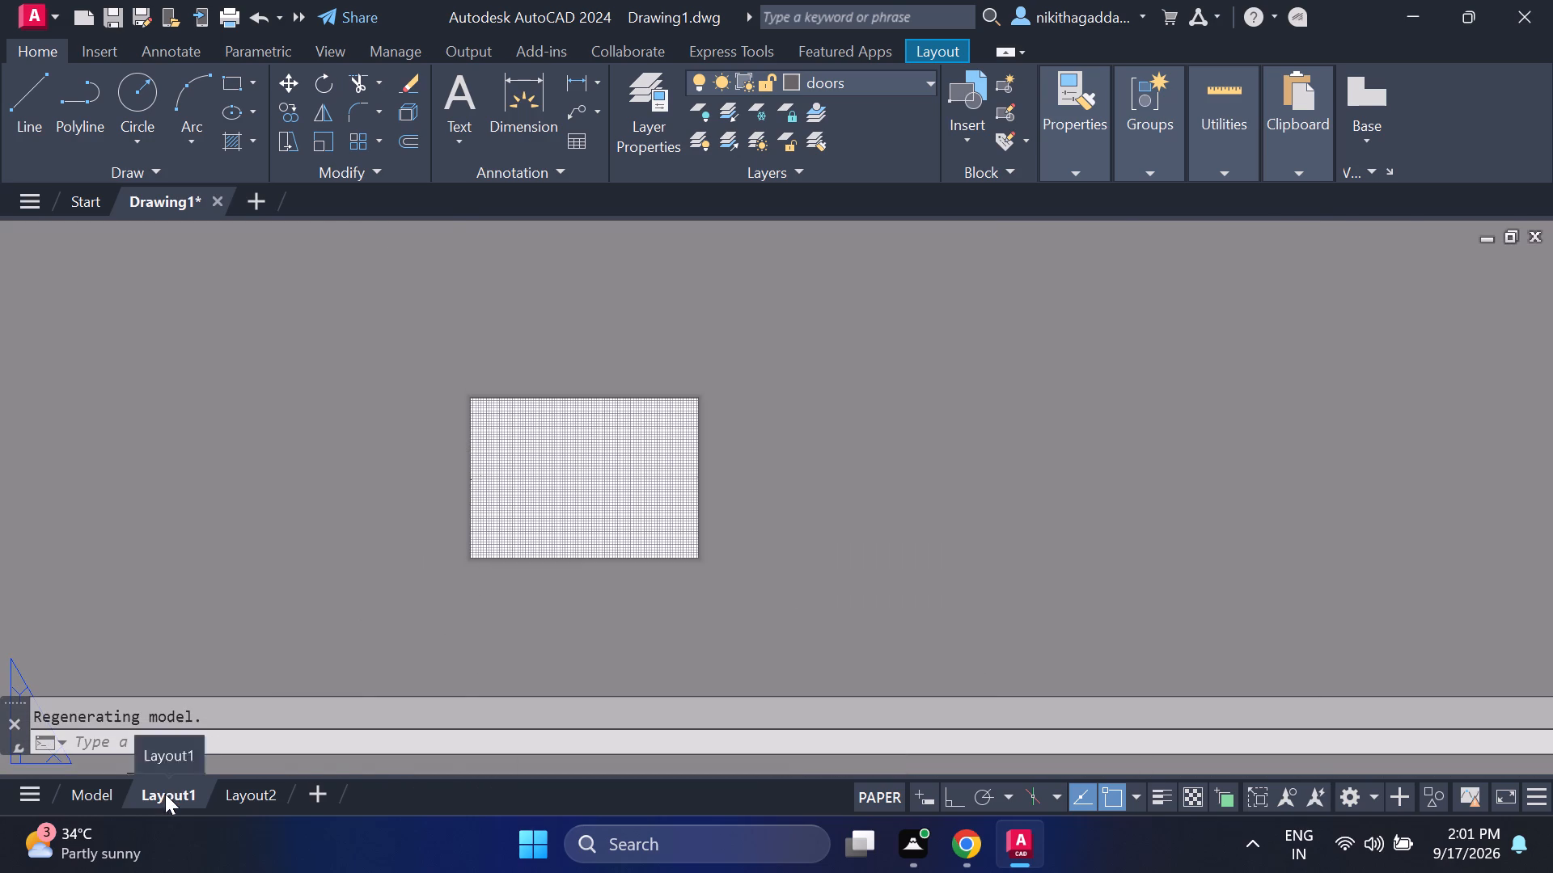
{"action": "left_click", "coordinate": [260, 474]}
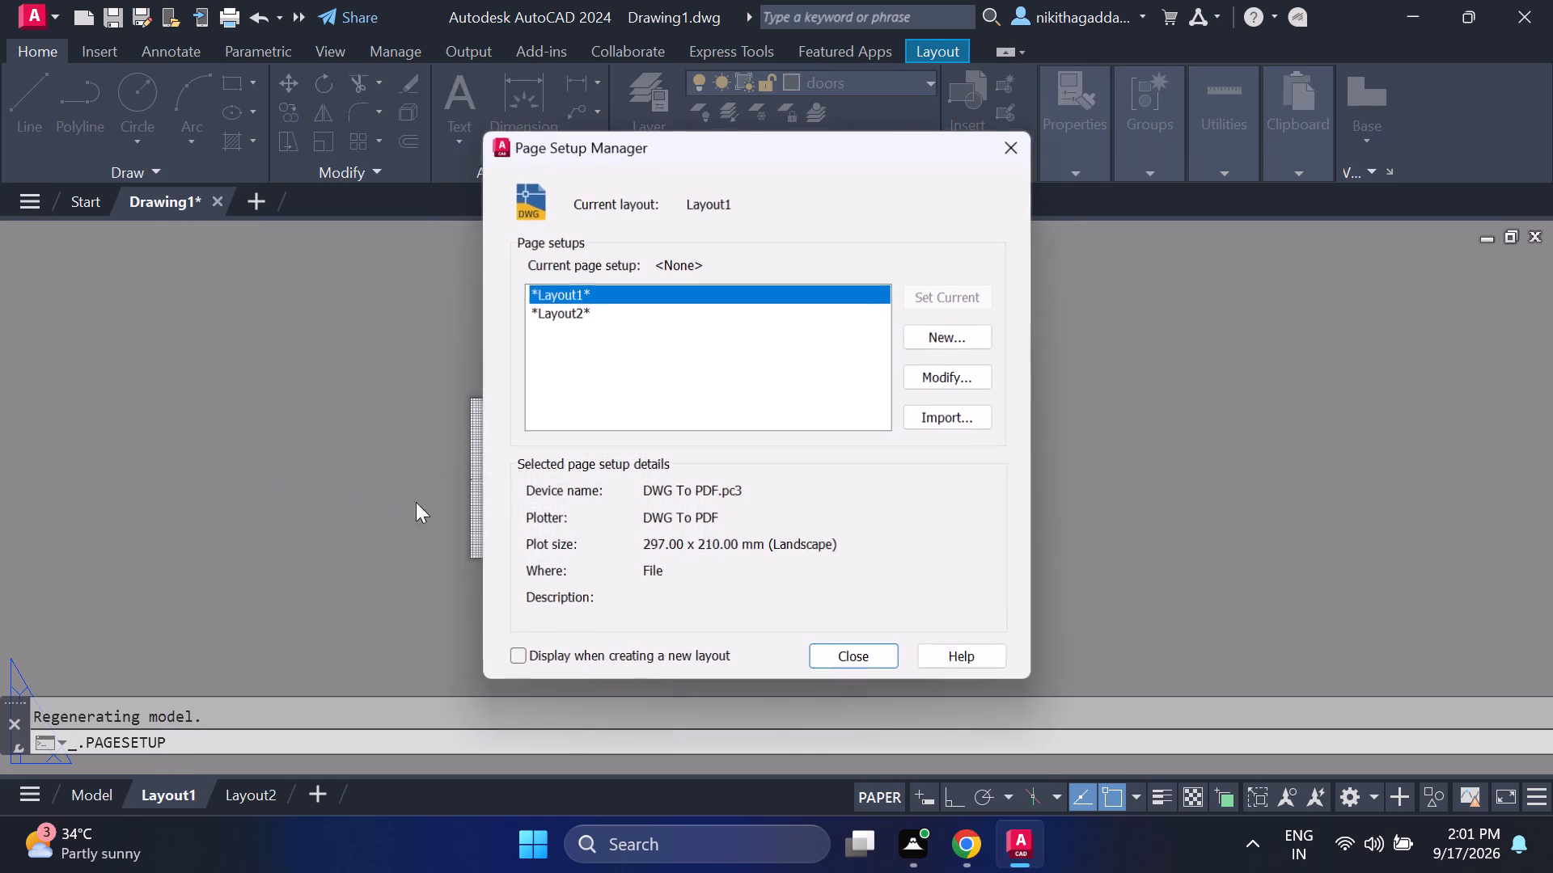
{"action": "left_click", "coordinate": [952, 383]}
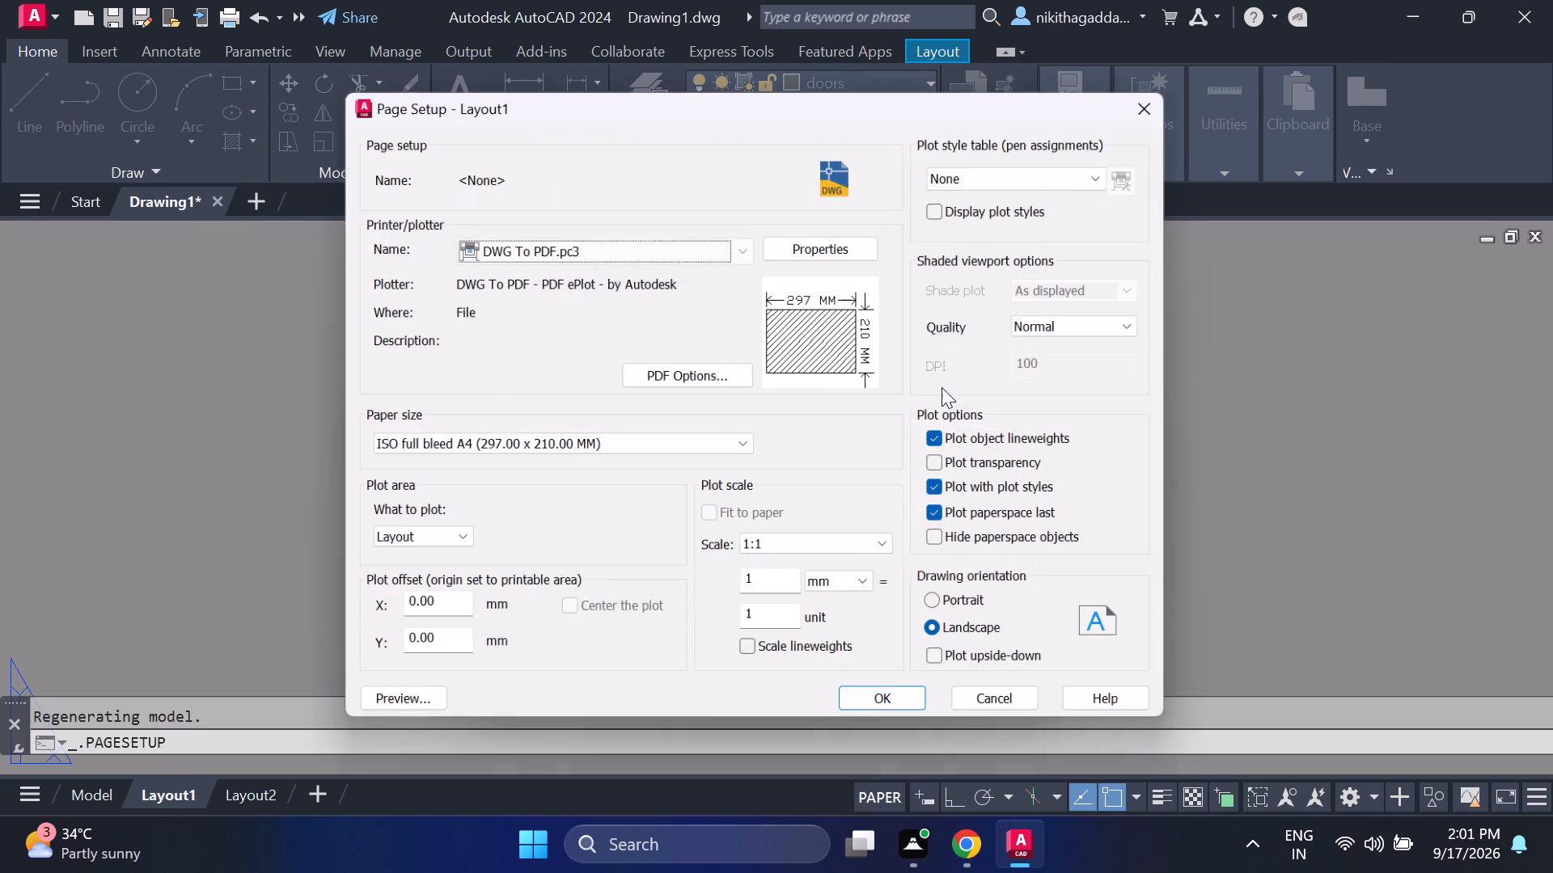
{"action": "left_click", "coordinate": [719, 445]}
{"action": "scroll", "coordinate": [595, 276], "scroll_direction": "up", "scroll_amount": 2}
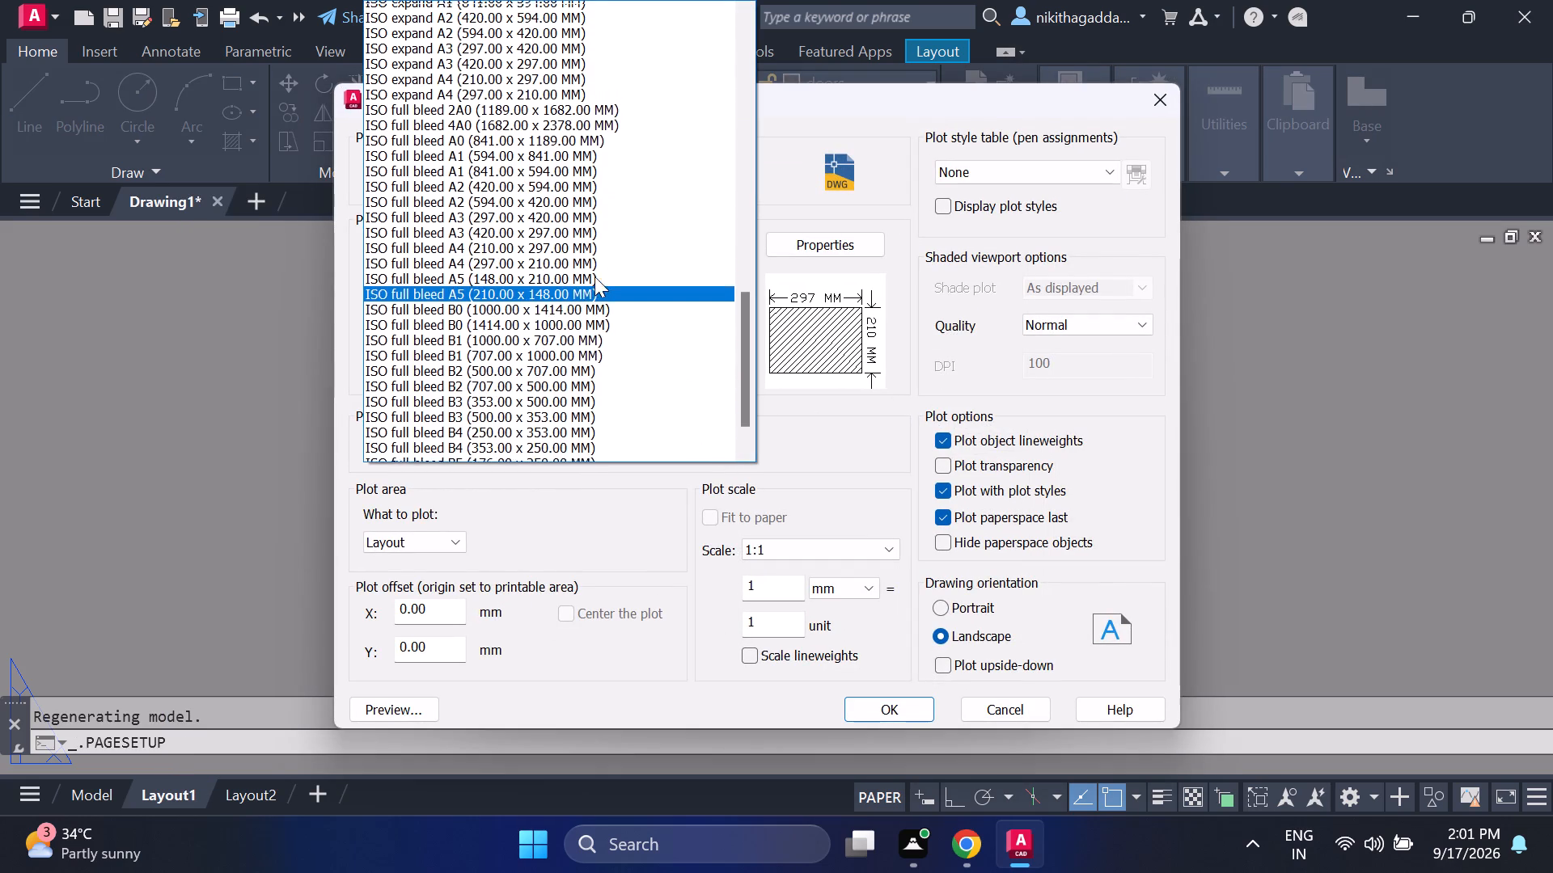
{"action": "scroll", "coordinate": [595, 276], "scroll_direction": "up", "scroll_amount": 3}
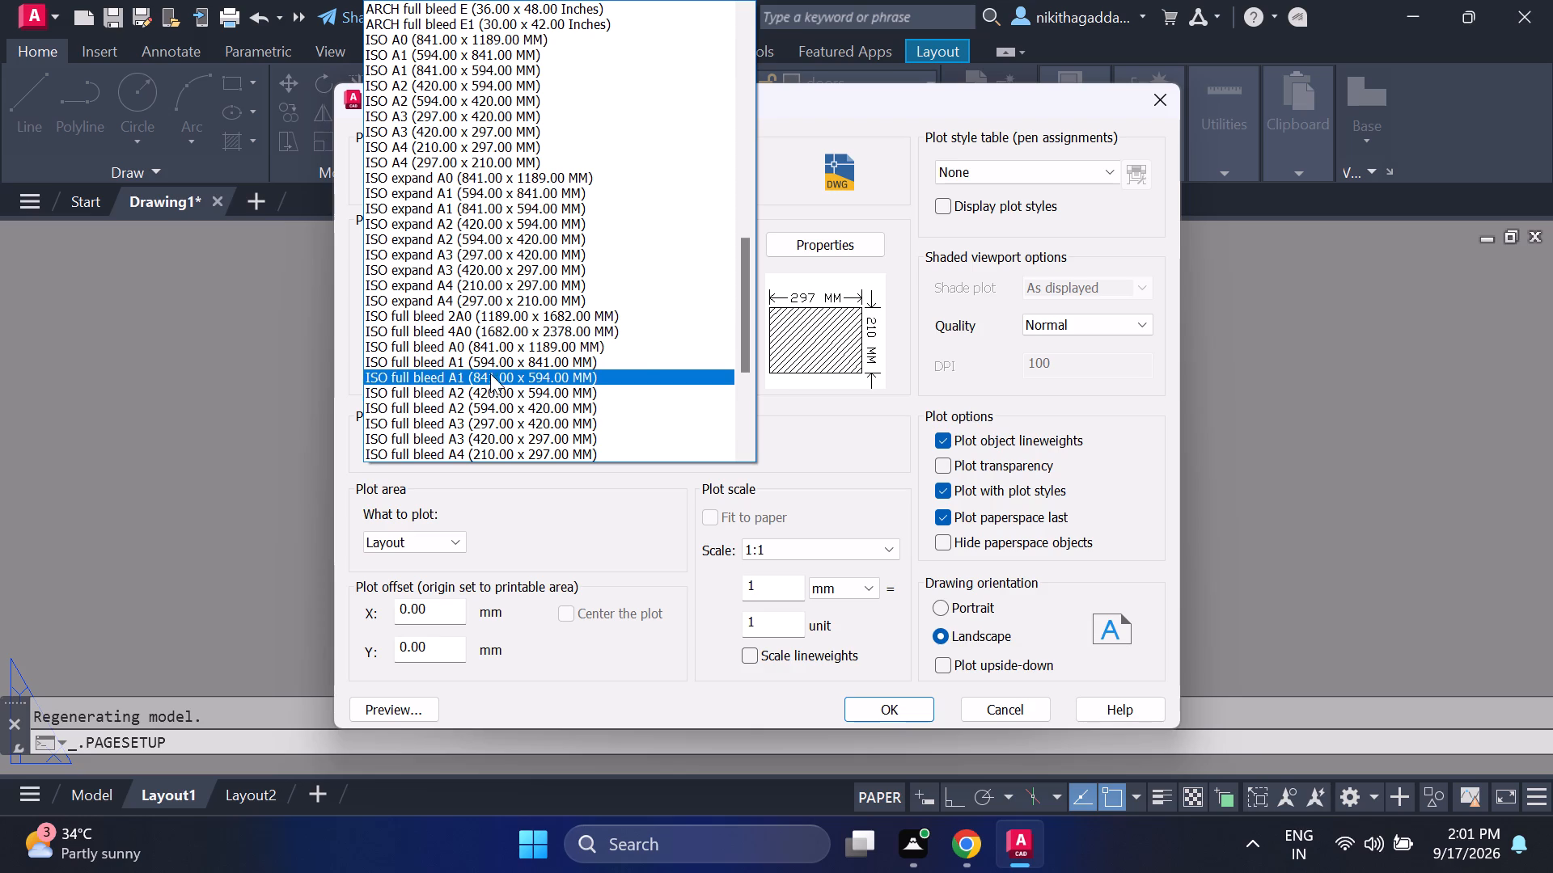
{"action": "left_click", "coordinate": [490, 373]}
{"action": "left_click", "coordinate": [883, 706]}
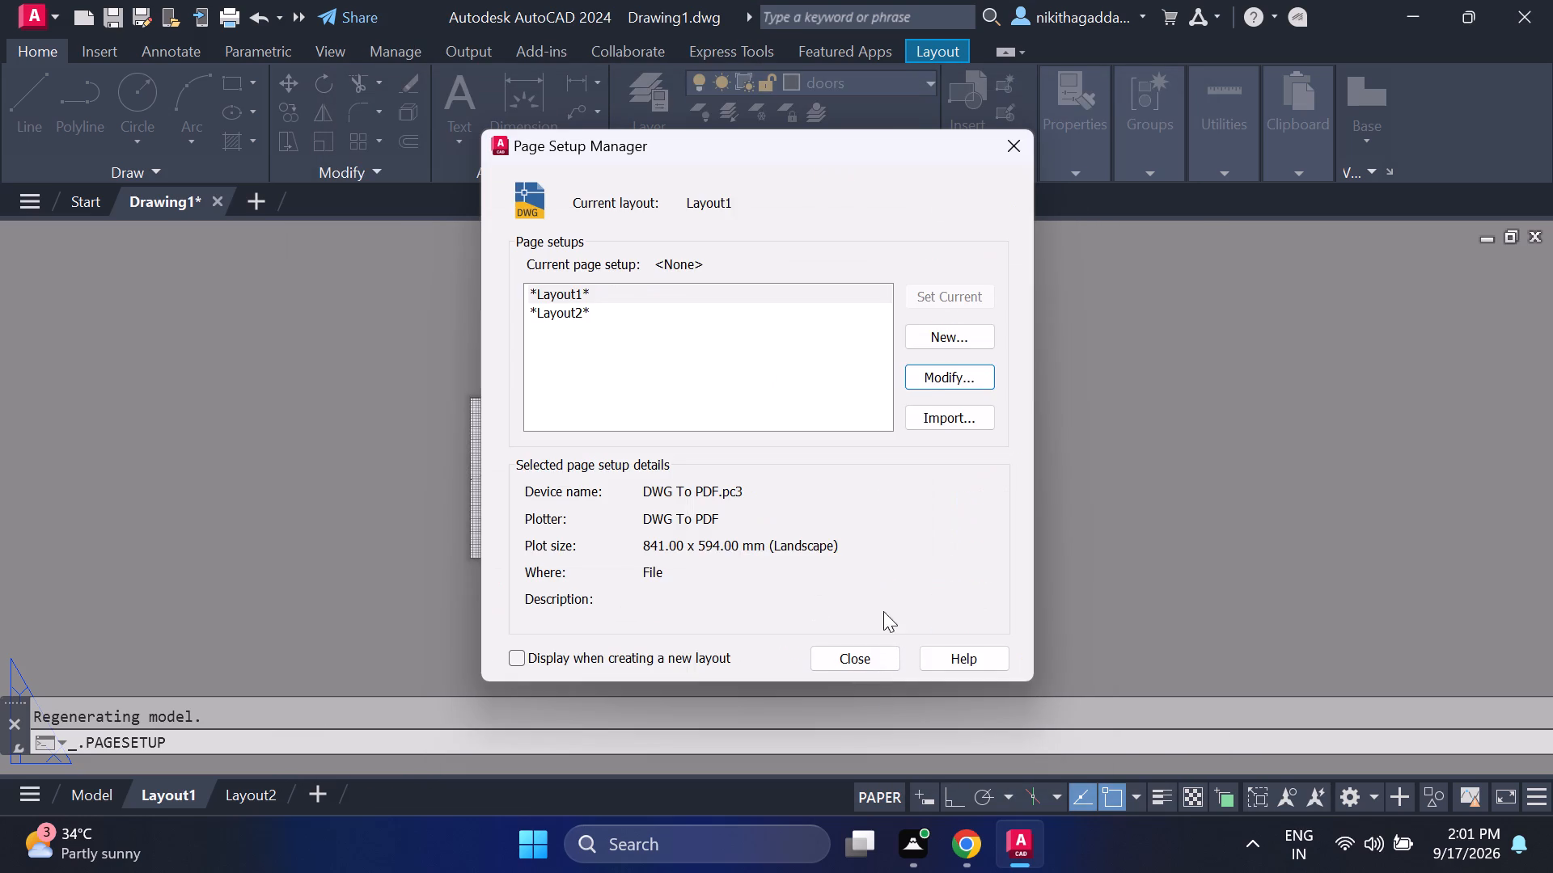
{"action": "left_click", "coordinate": [952, 295]}
{"action": "left_click", "coordinate": [857, 661]}
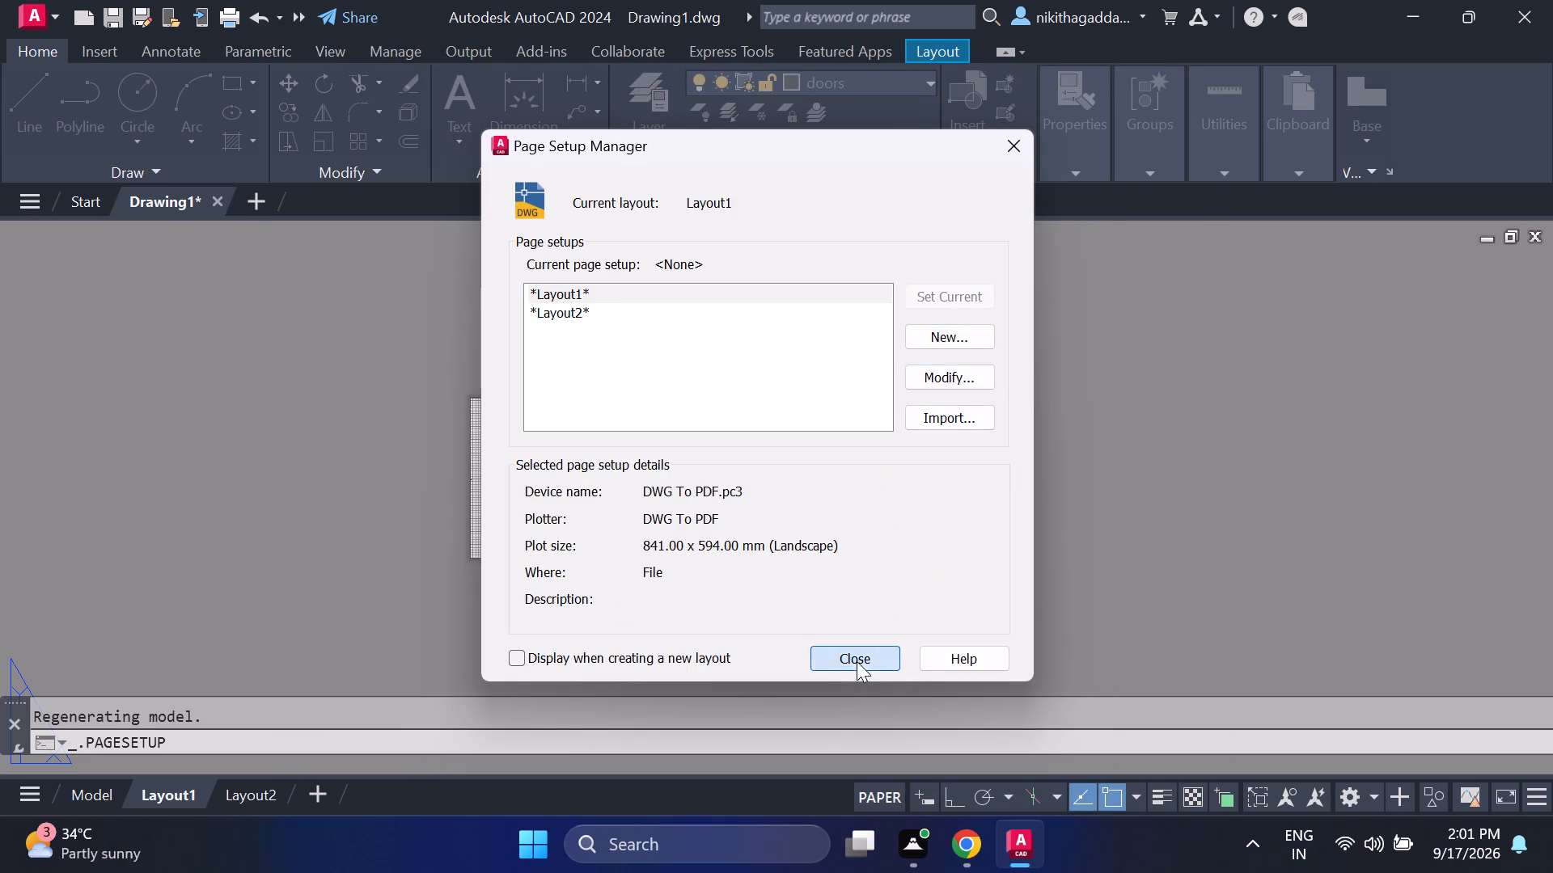
Examine how large the drawing content is and where it sits on the resized Layout1 sheet.
{"action": "scroll", "coordinate": [460, 473], "scroll_direction": "up", "scroll_amount": 4}
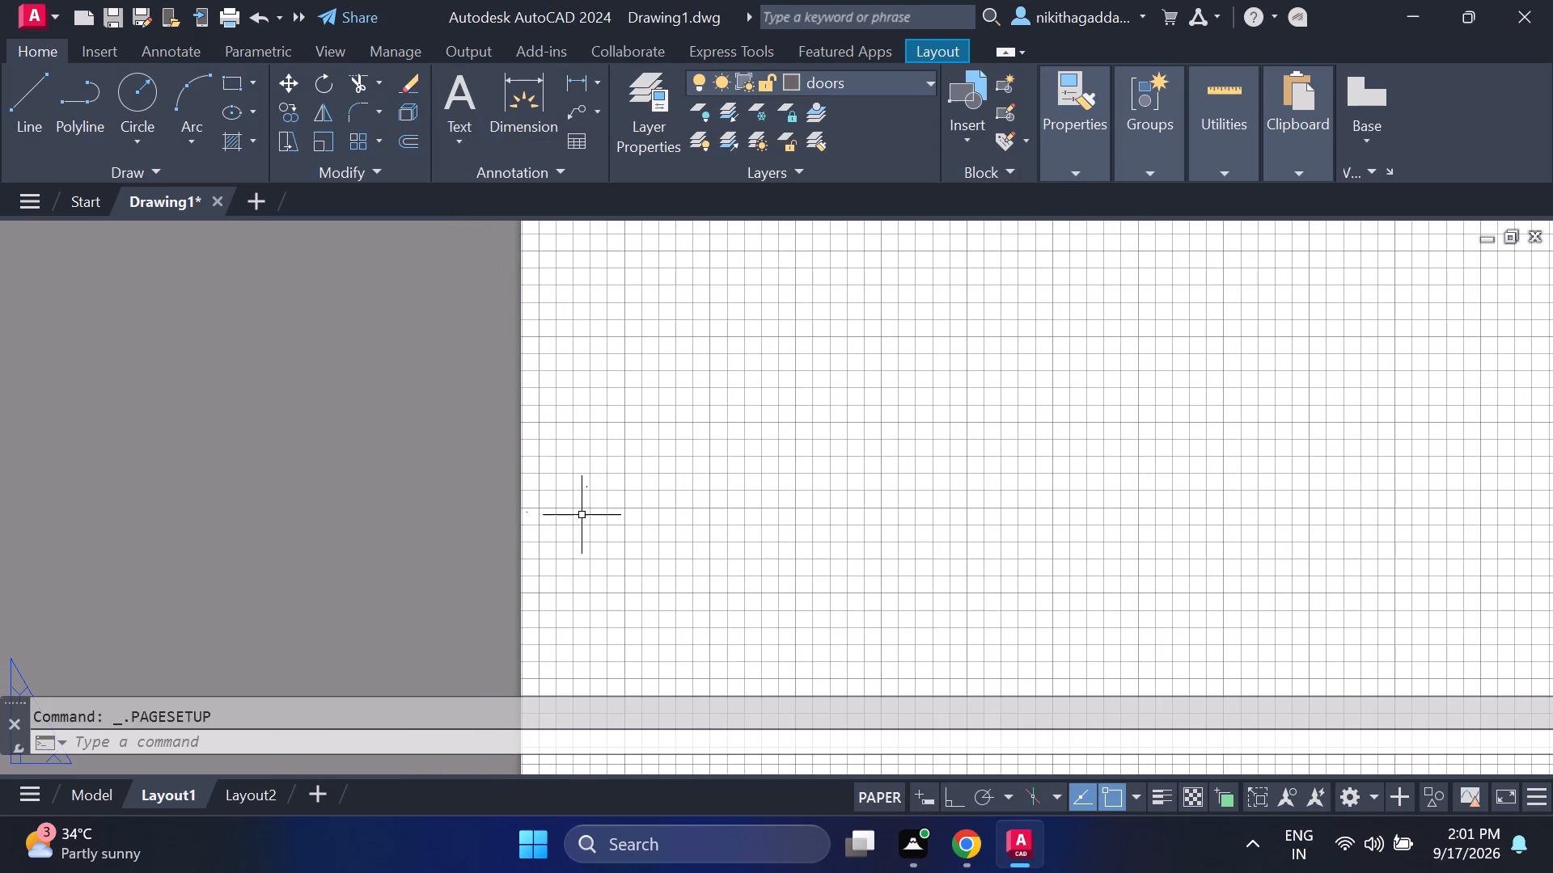
{"action": "scroll", "coordinate": [575, 490], "scroll_direction": "up", "scroll_amount": 2}
{"action": "scroll", "coordinate": [467, 541], "scroll_direction": "up", "scroll_amount": 4}
{"action": "scroll", "coordinate": [407, 497], "scroll_direction": "up", "scroll_amount": 4}
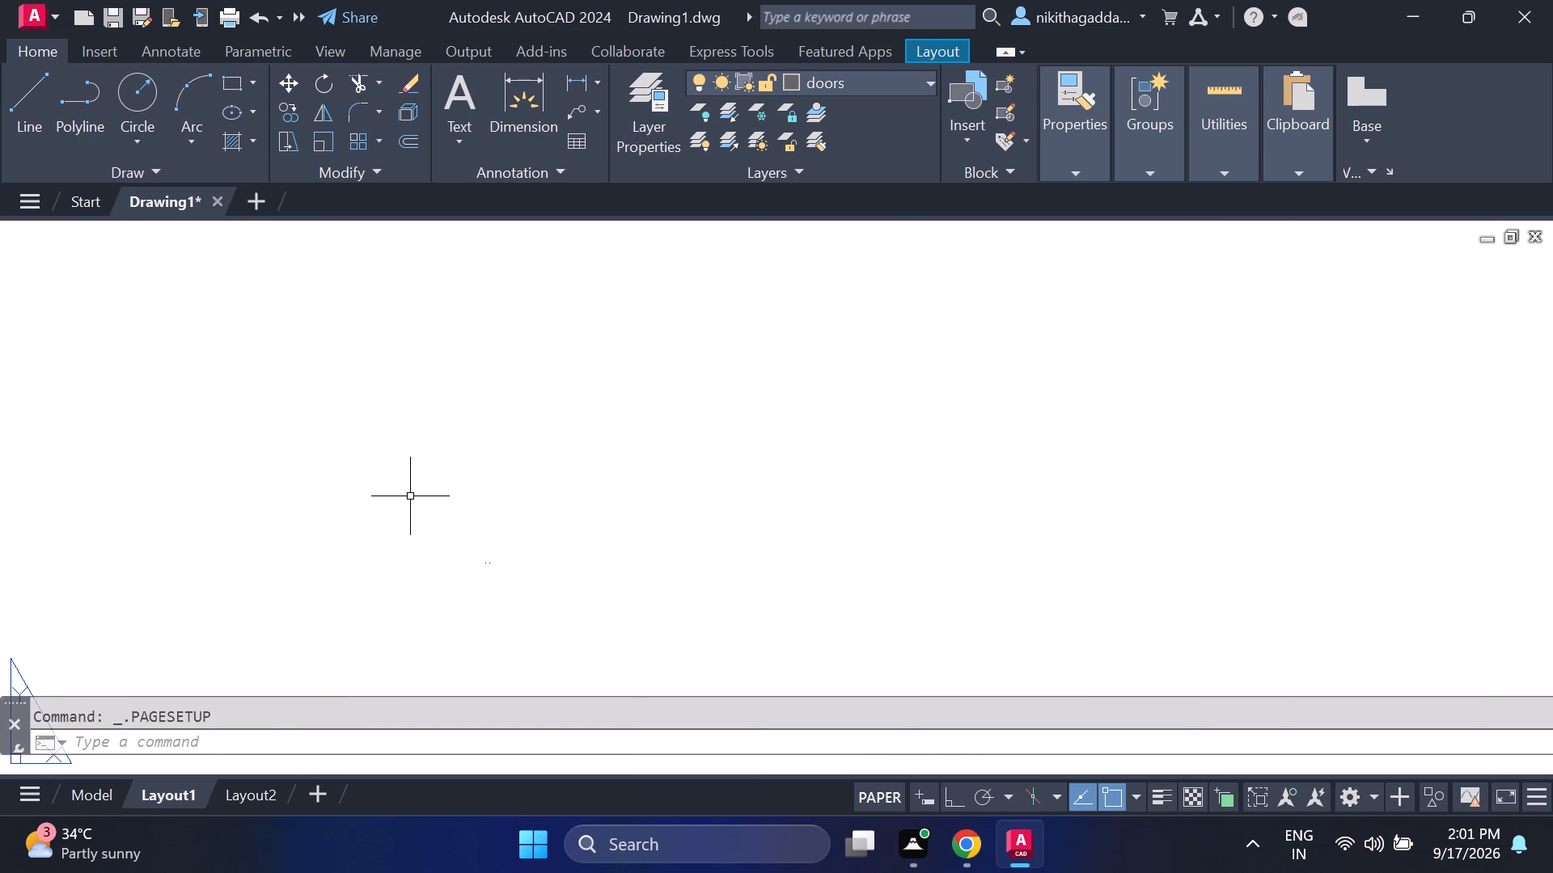
{"action": "scroll", "coordinate": [531, 569], "scroll_direction": "up", "scroll_amount": 3}
{"action": "scroll", "coordinate": [385, 535], "scroll_direction": "up", "scroll_amount": 4}
{"action": "scroll", "coordinate": [236, 647], "scroll_direction": "up", "scroll_amount": 3}
{"action": "scroll", "coordinate": [205, 554], "scroll_direction": "up", "scroll_amount": 5}
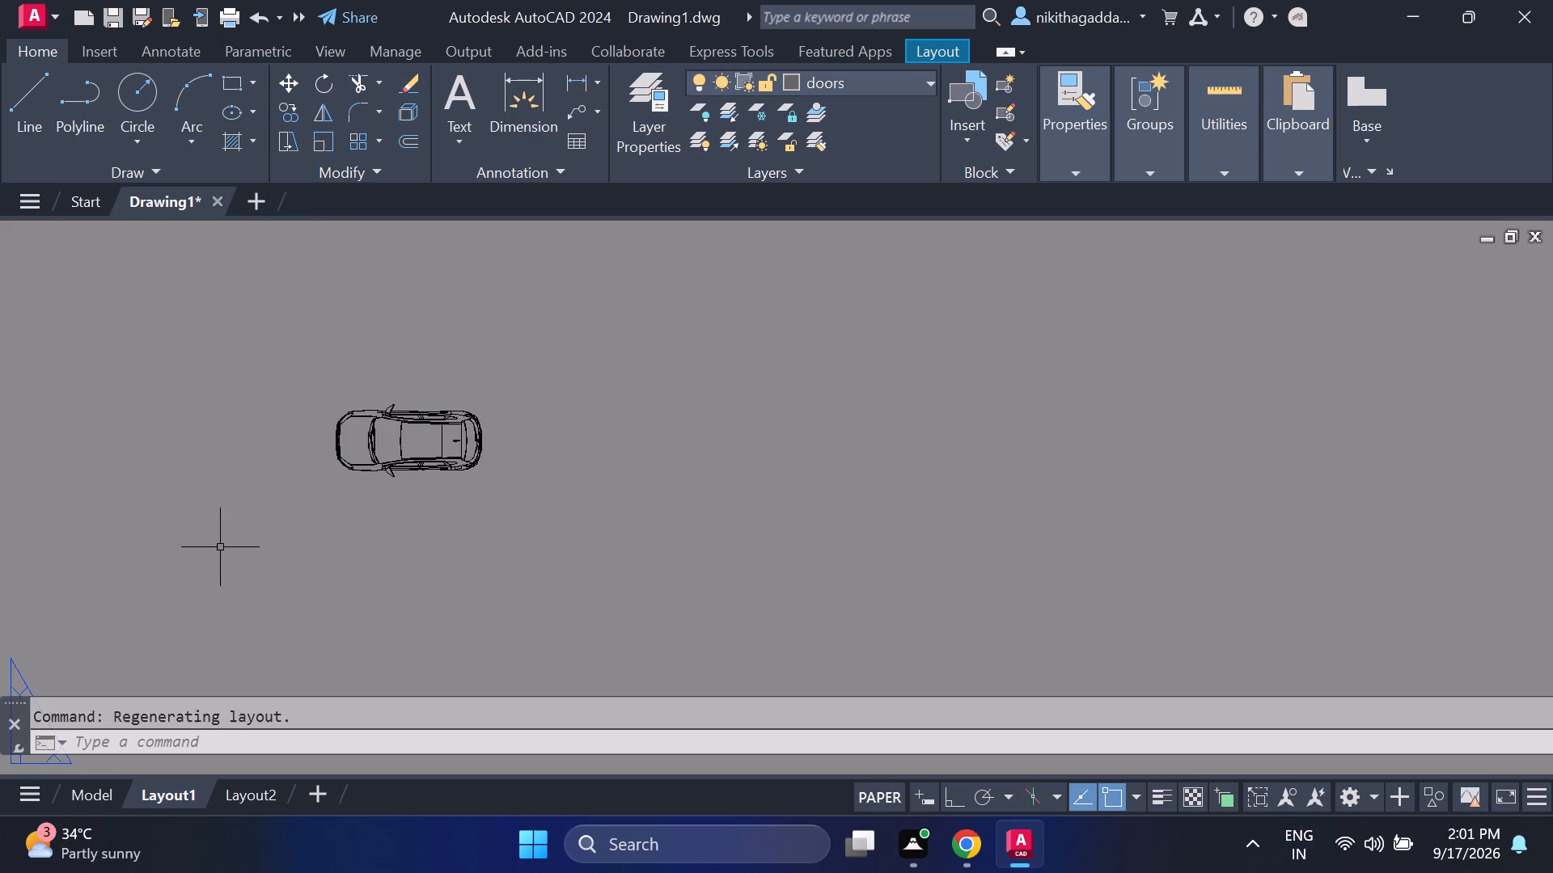
{"action": "scroll", "coordinate": [220, 547], "scroll_direction": "down", "scroll_amount": 4}
{"action": "middle_click_drag", "start_coordinate": [215, 561], "coordinate": [692, 401]}
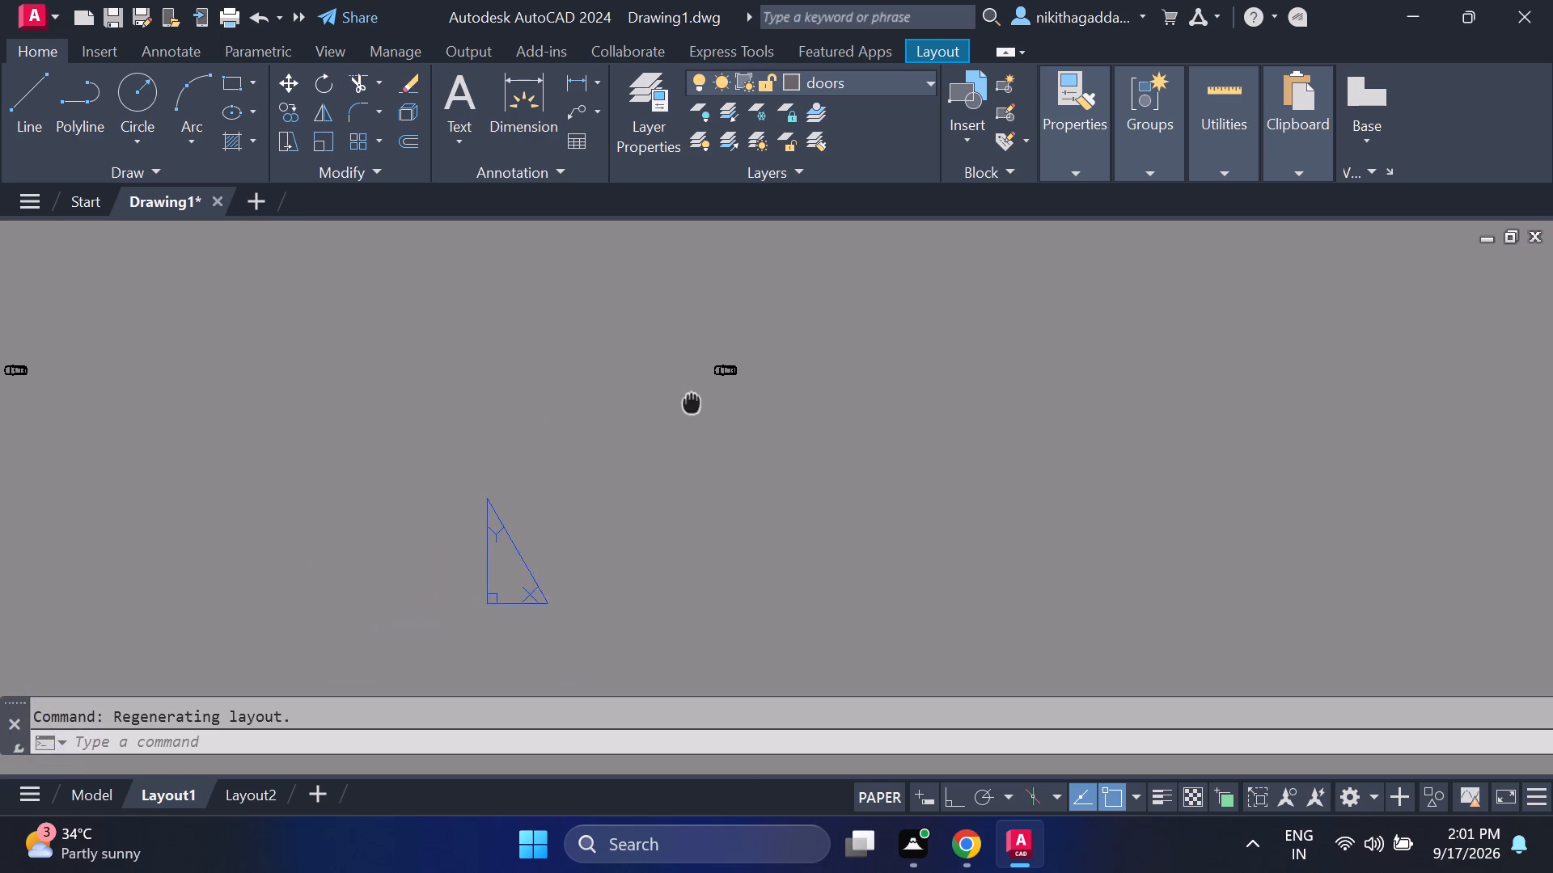
{"action": "scroll", "coordinate": [79, 402], "scroll_direction": "up", "scroll_amount": 2}
{"action": "scroll", "coordinate": [81, 401], "scroll_direction": "down", "scroll_amount": 5}
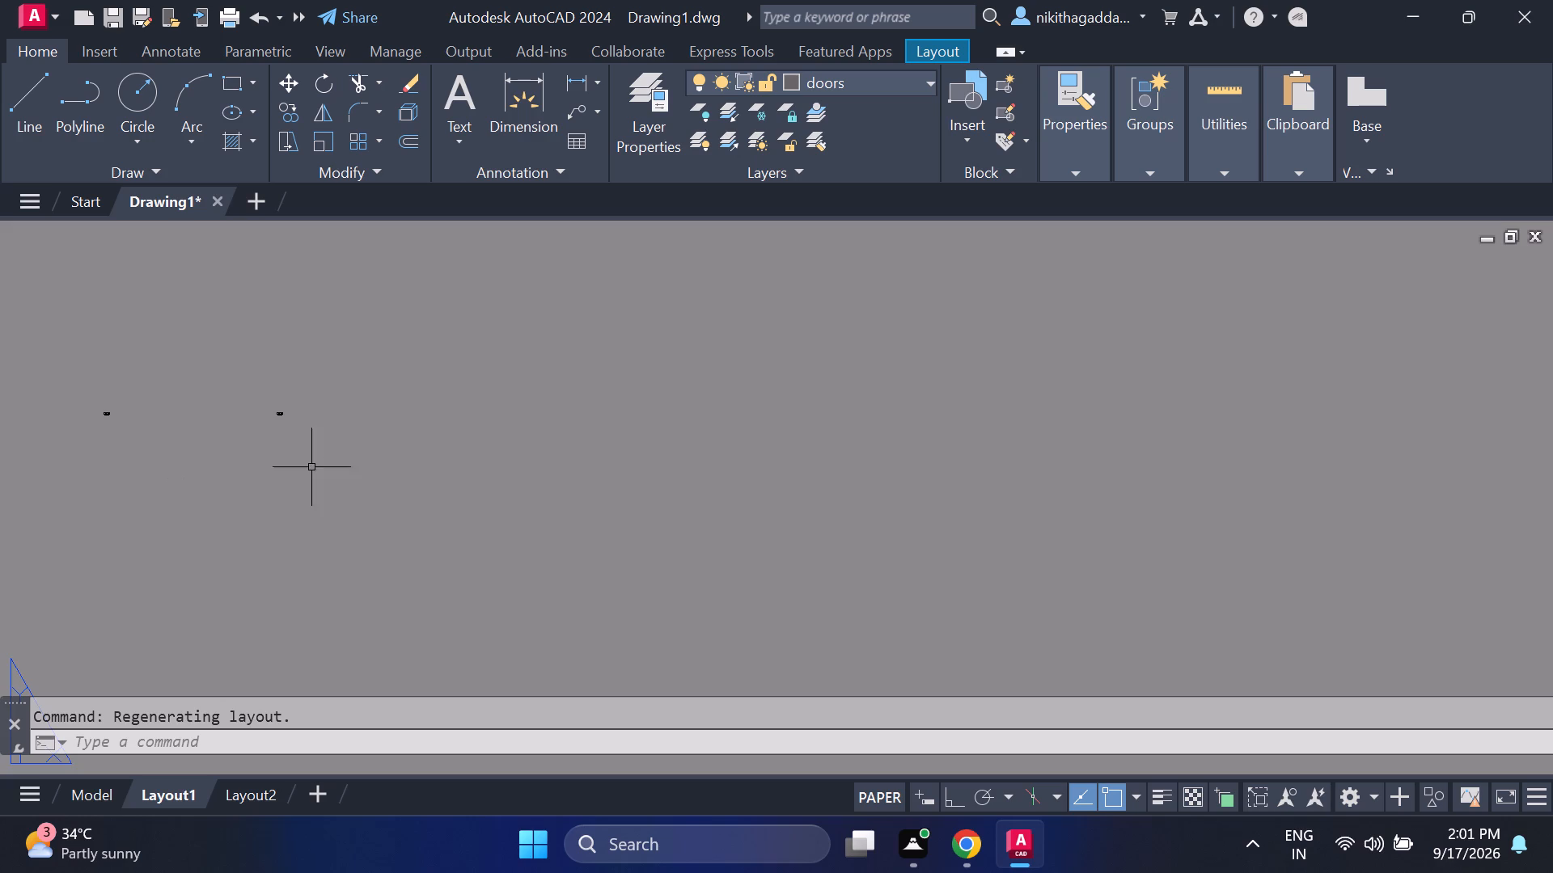
{"action": "scroll", "coordinate": [314, 470], "scroll_direction": "down", "scroll_amount": 7}
{"action": "scroll", "coordinate": [521, 490], "scroll_direction": "down", "scroll_amount": 12}
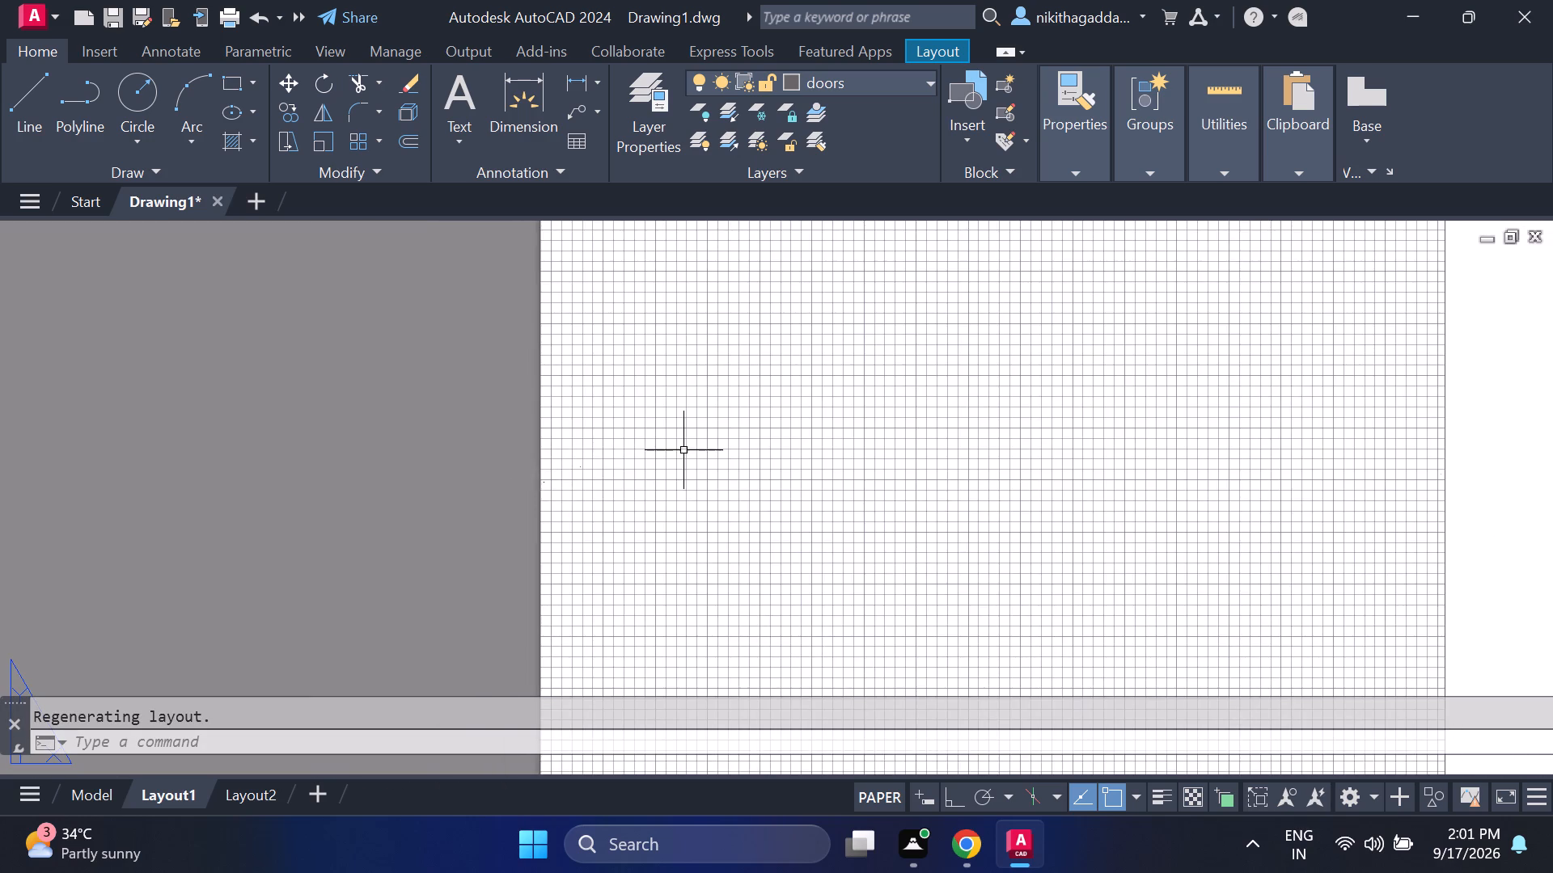
{"action": "scroll", "coordinate": [682, 453], "scroll_direction": "down", "scroll_amount": 3}
Inspect the model space around and well beyond the house plan for stray objects.
{"action": "left_click", "coordinate": [104, 795]}
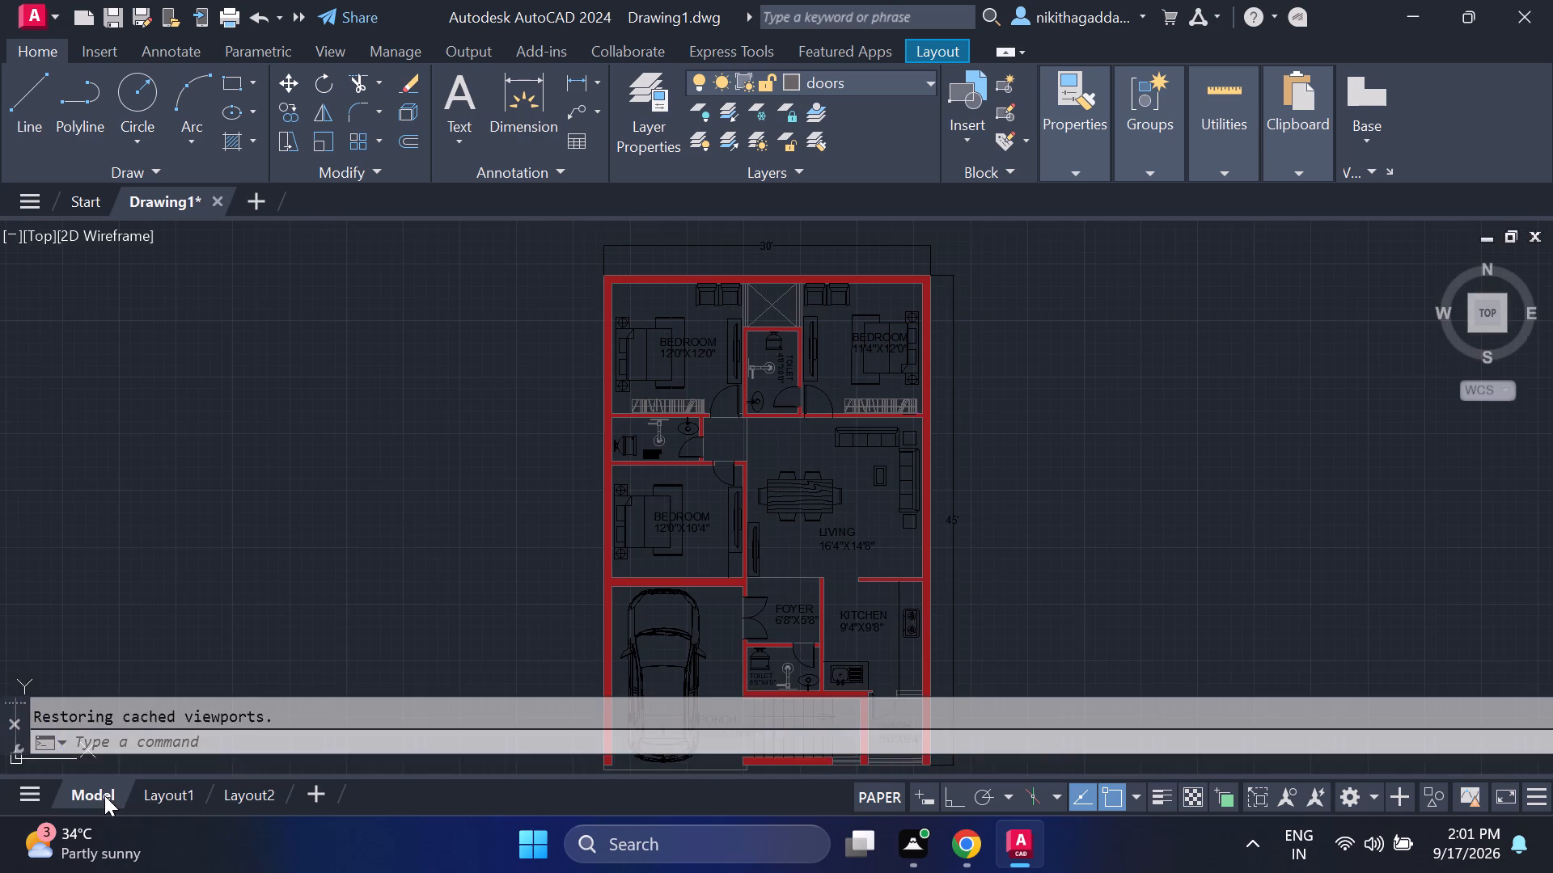
{"action": "scroll", "coordinate": [310, 565], "scroll_direction": "down", "scroll_amount": 3}
{"action": "middle_click_drag", "start_coordinate": [252, 600], "coordinate": [253, 599]}
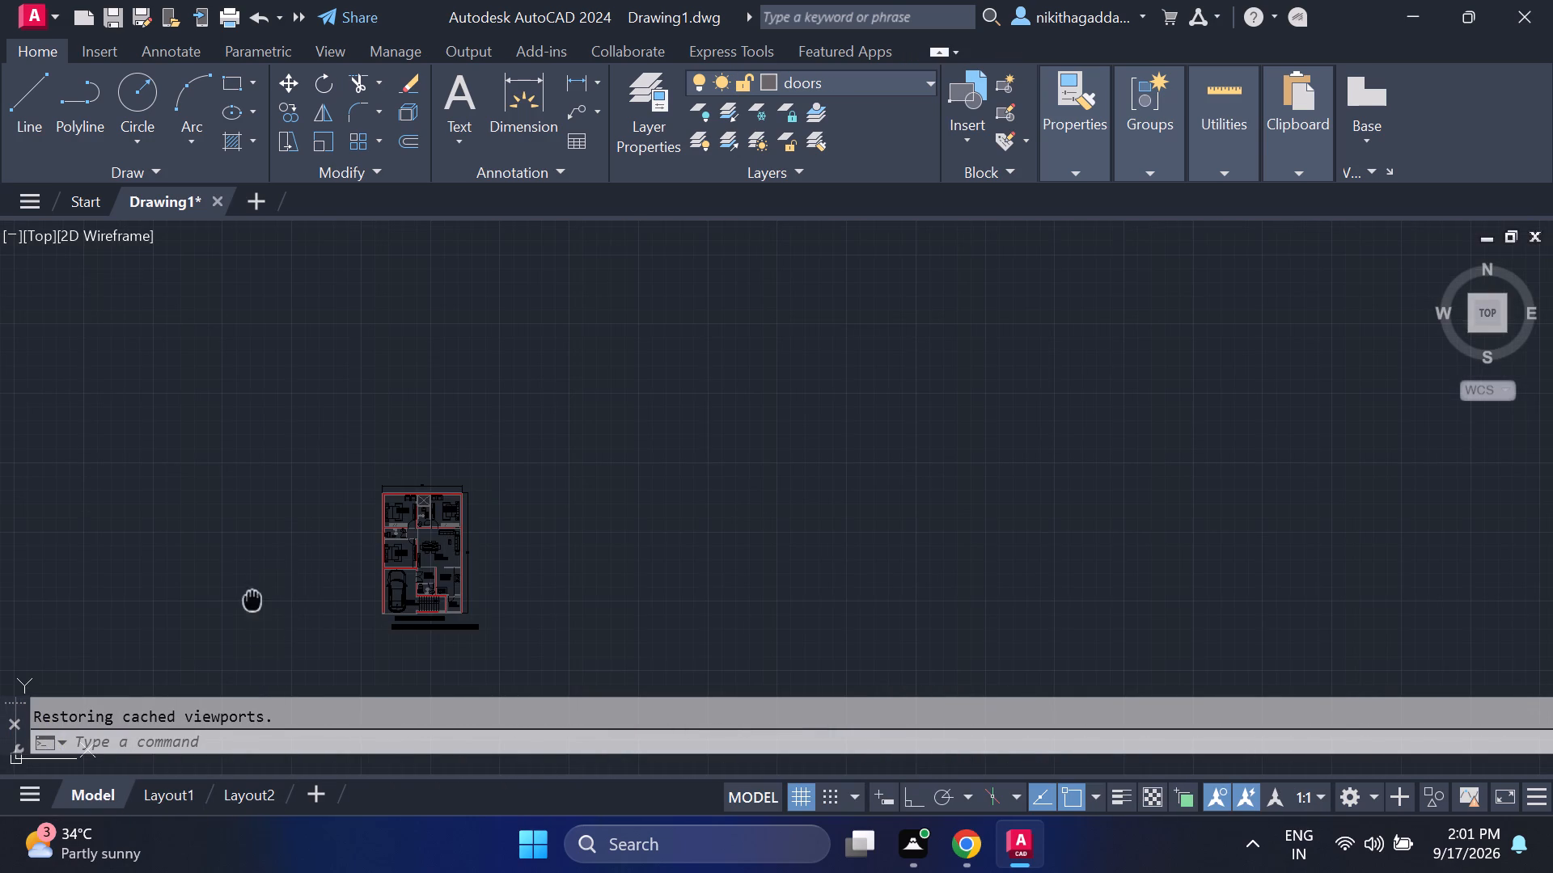
{"action": "middle_click_drag", "start_coordinate": [253, 599], "coordinate": [873, 508]}
{"action": "scroll", "coordinate": [484, 558], "scroll_direction": "down", "scroll_amount": 6}
{"action": "middle_click_drag", "start_coordinate": [209, 566], "coordinate": [443, 502]}
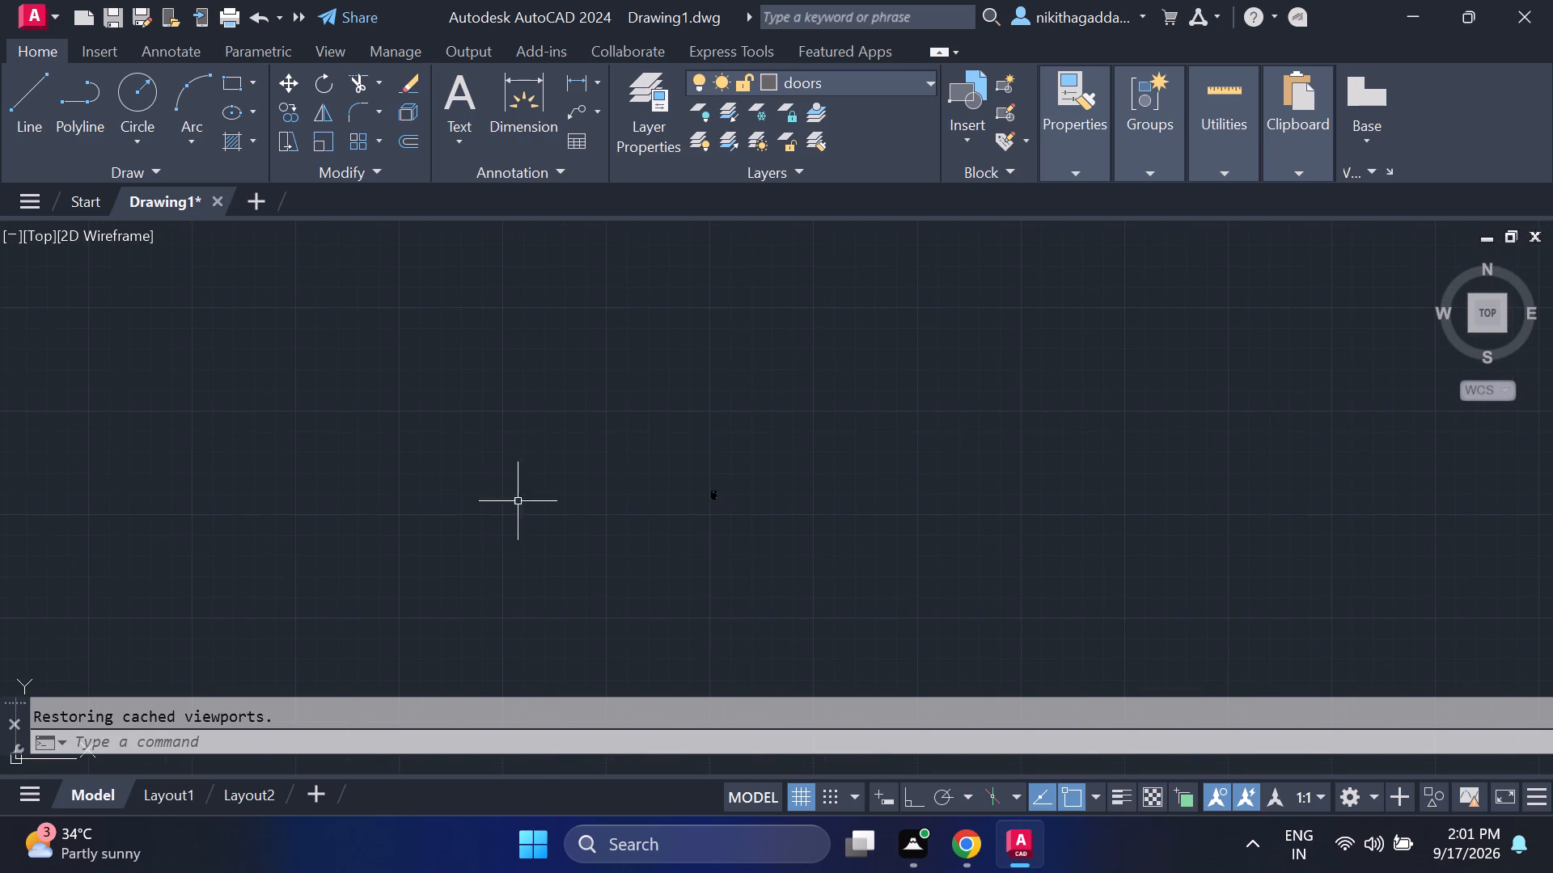
{"action": "middle_click_drag", "start_coordinate": [177, 586], "coordinate": [650, 540]}
{"action": "left_click_drag", "start_coordinate": [899, 357], "coordinate": [887, 372]}
{"action": "left_click", "coordinate": [191, 595]}
{"action": "scroll", "coordinate": [205, 587], "scroll_direction": "down", "scroll_amount": 5}
{"action": "middle_click_drag", "start_coordinate": [185, 597], "coordinate": [349, 580]}
{"action": "scroll", "coordinate": [378, 580], "scroll_direction": "down", "scroll_amount": 1}
{"action": "middle_click_drag", "start_coordinate": [400, 576], "coordinate": [439, 568]}
{"action": "middle_click", "coordinate": [440, 567]}
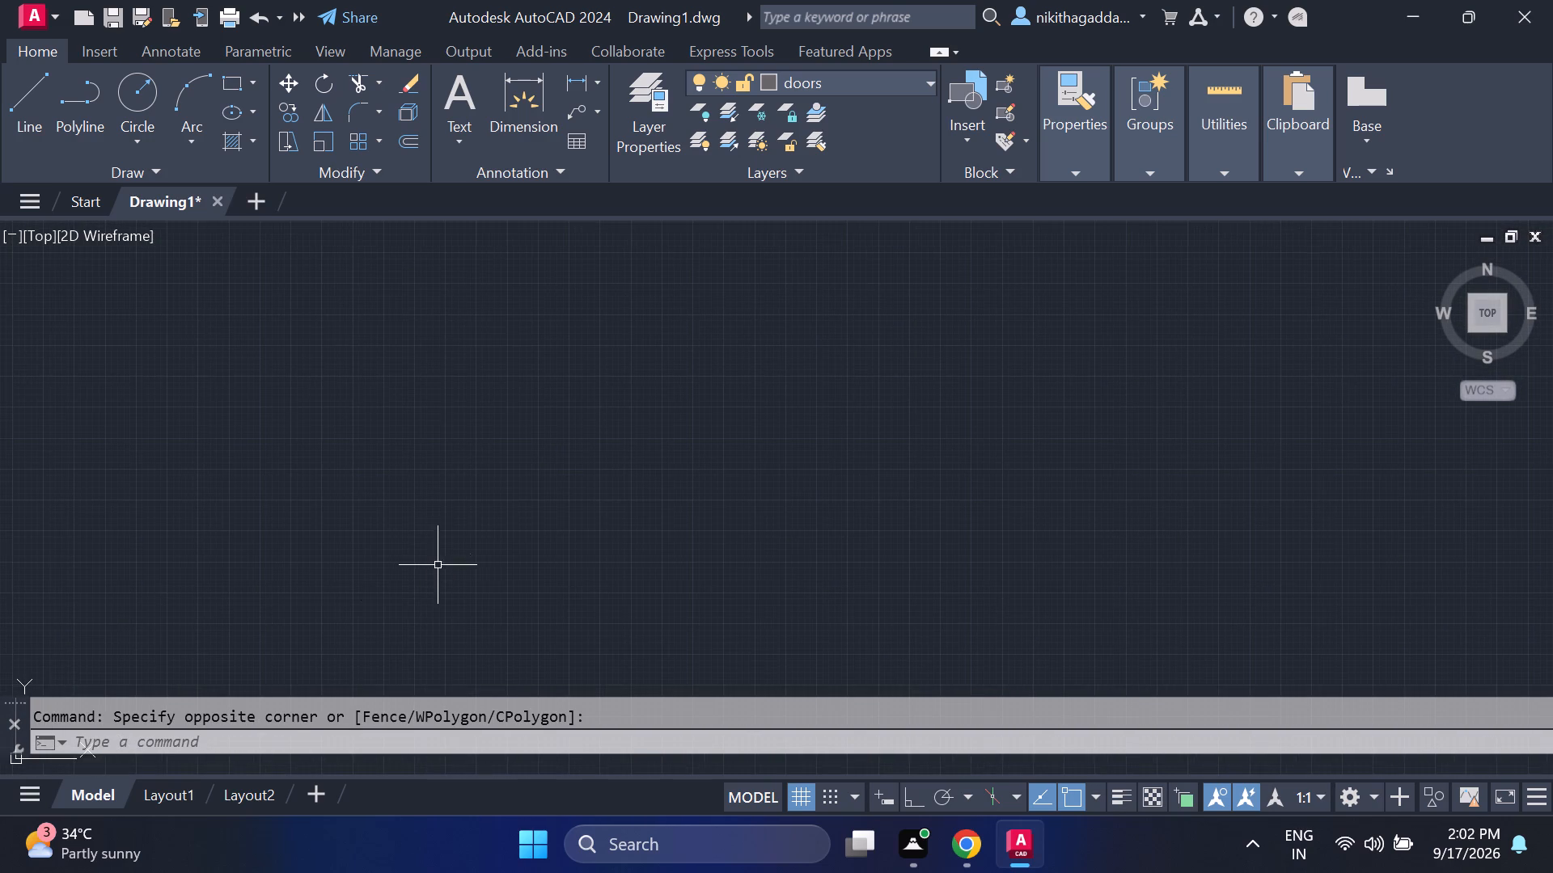
{"action": "scroll", "coordinate": [188, 578], "scroll_direction": "down", "scroll_amount": 1}
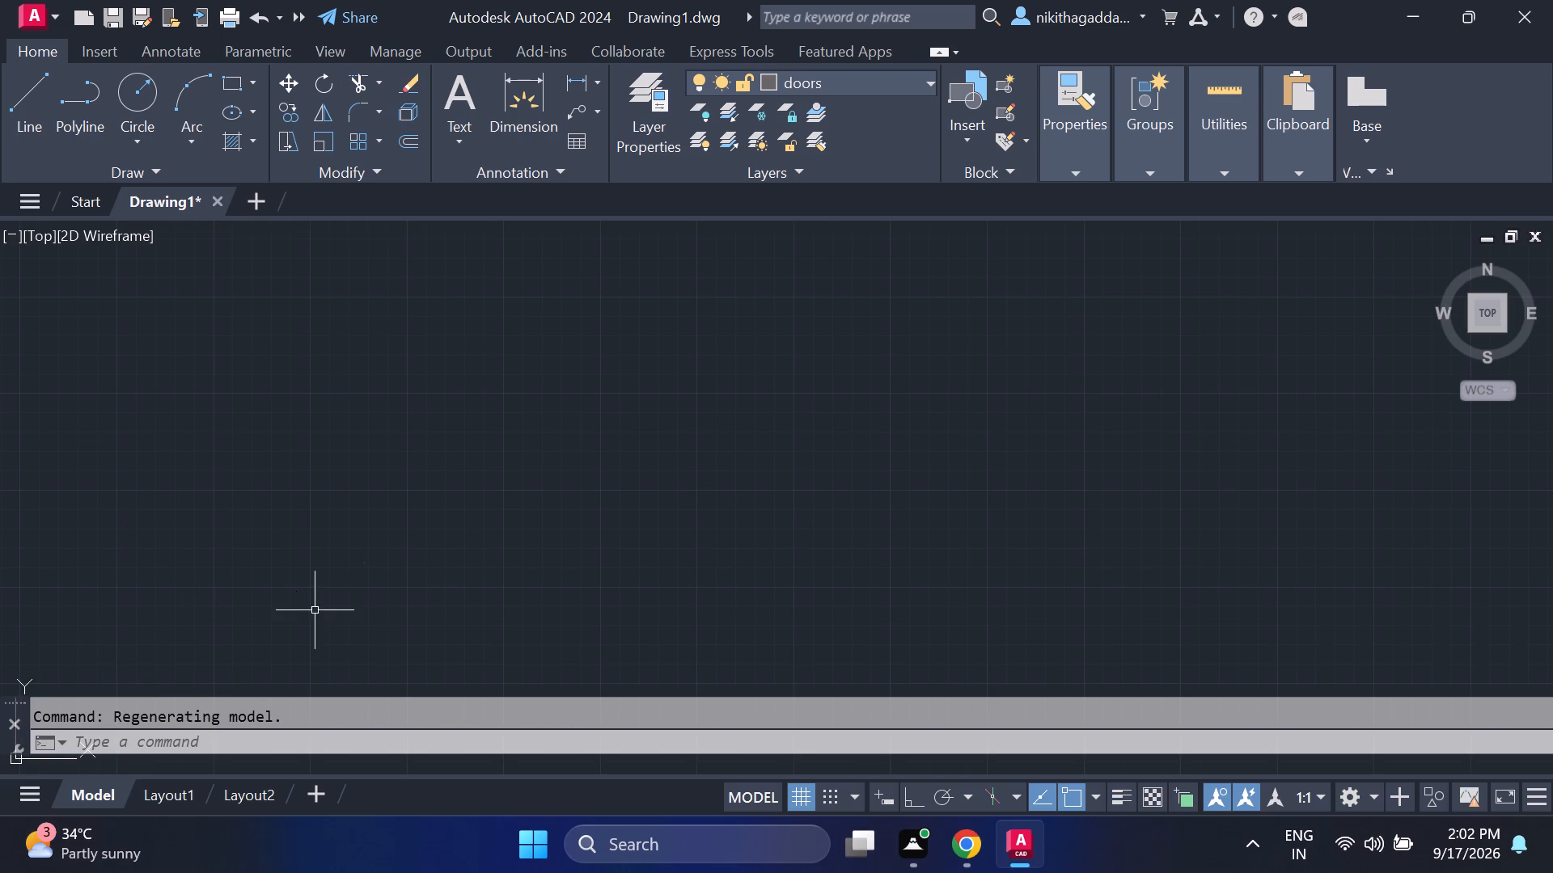
{"action": "scroll", "coordinate": [347, 568], "scroll_direction": "up", "scroll_amount": 6}
{"action": "middle_click_drag", "start_coordinate": [149, 570], "coordinate": [150, 570]}
{"action": "middle_click_drag", "start_coordinate": [150, 570], "coordinate": [638, 496]}
{"action": "middle_click_drag", "start_coordinate": [169, 558], "coordinate": [745, 550]}
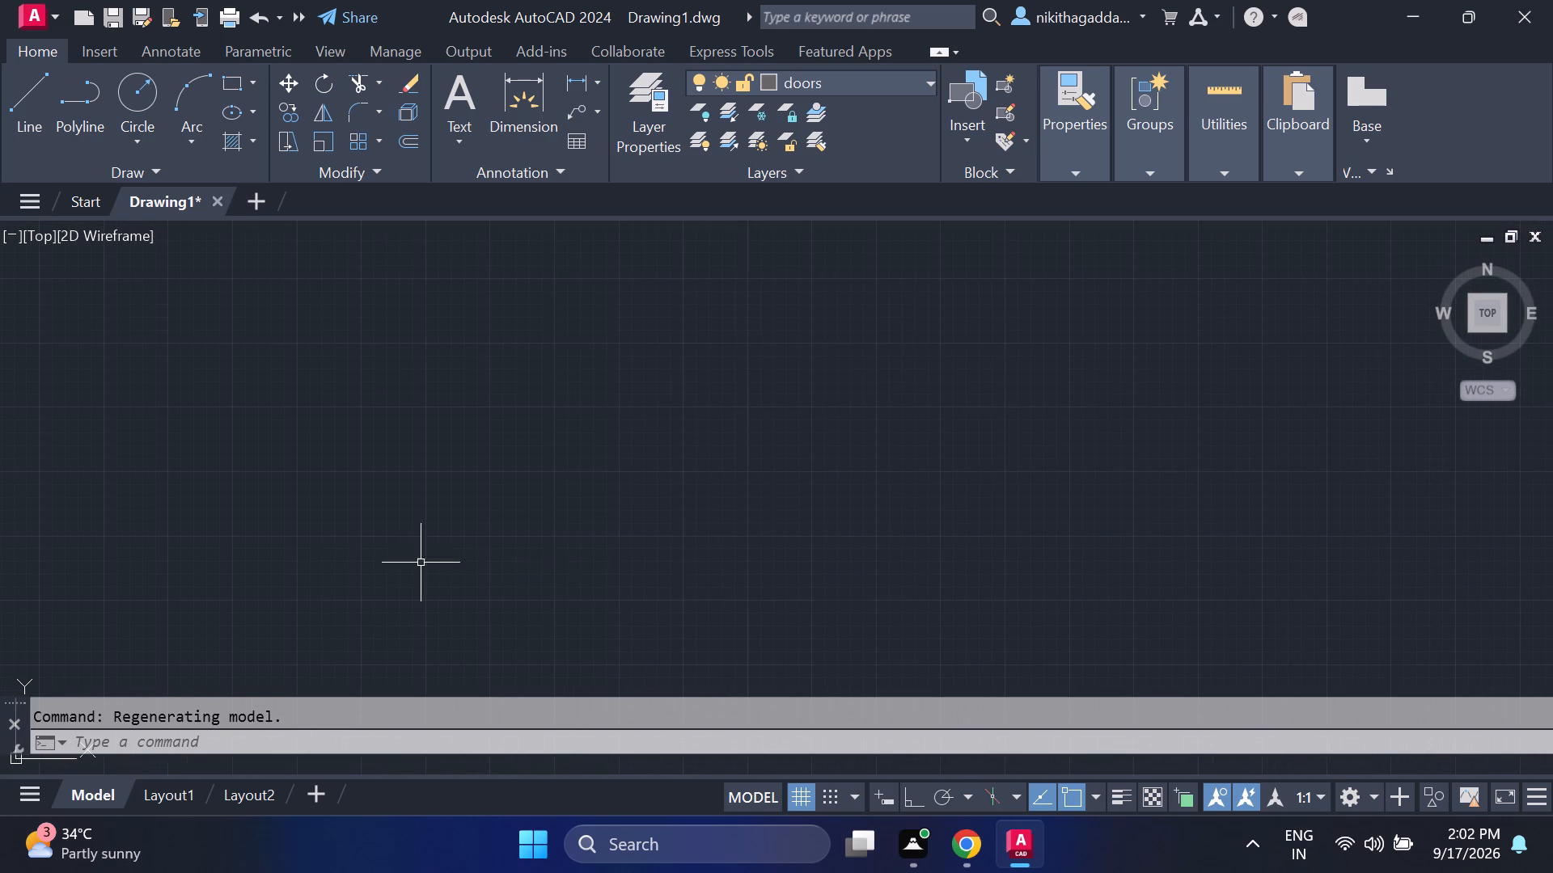
{"action": "scroll", "coordinate": [287, 528], "scroll_direction": "down", "scroll_amount": 4}
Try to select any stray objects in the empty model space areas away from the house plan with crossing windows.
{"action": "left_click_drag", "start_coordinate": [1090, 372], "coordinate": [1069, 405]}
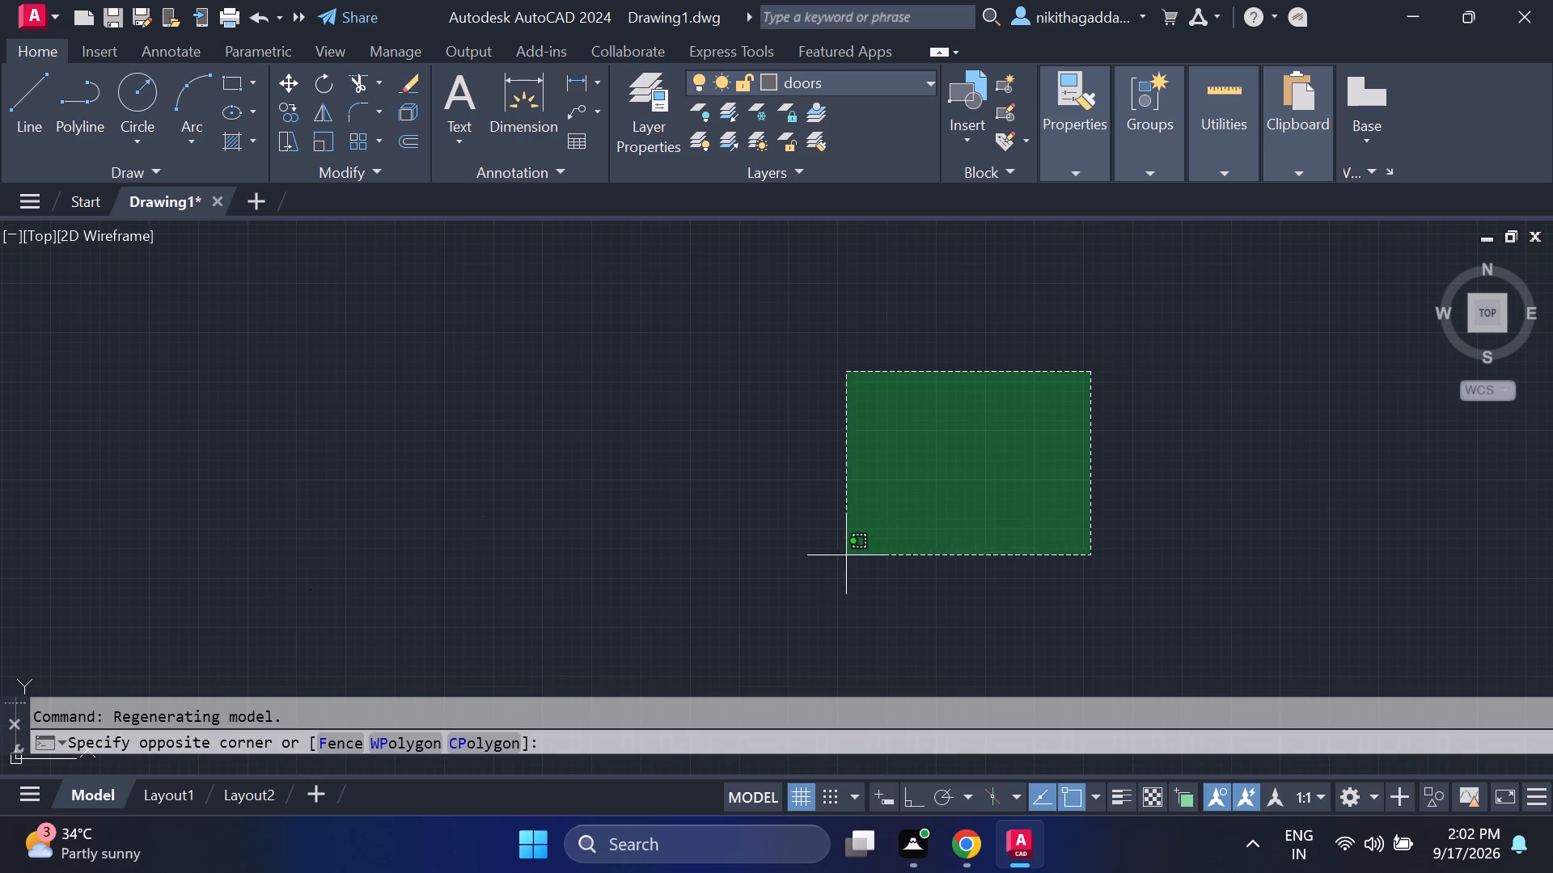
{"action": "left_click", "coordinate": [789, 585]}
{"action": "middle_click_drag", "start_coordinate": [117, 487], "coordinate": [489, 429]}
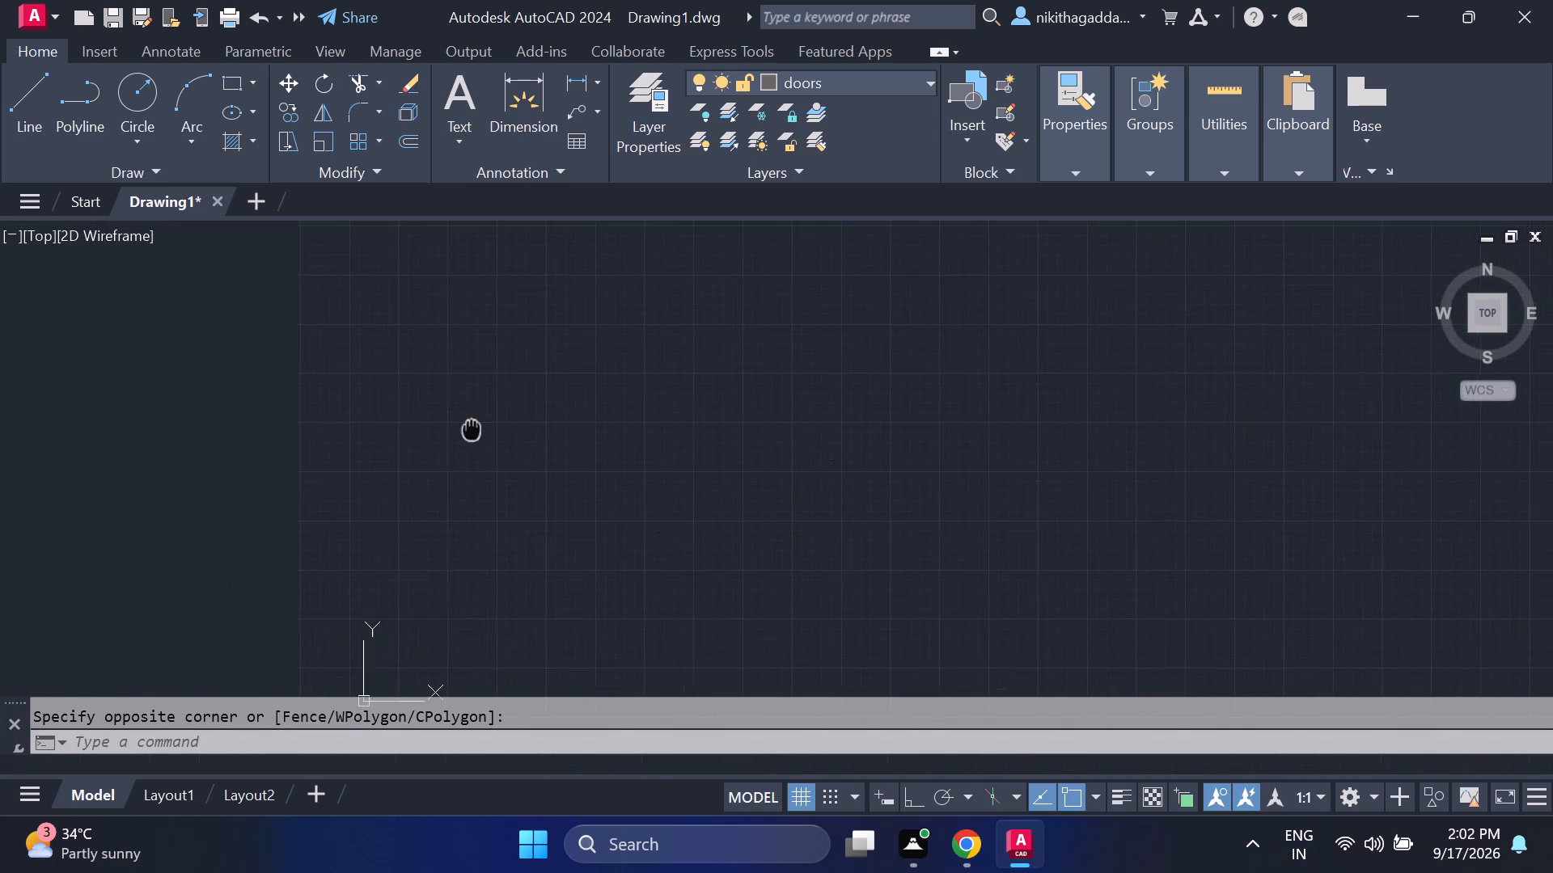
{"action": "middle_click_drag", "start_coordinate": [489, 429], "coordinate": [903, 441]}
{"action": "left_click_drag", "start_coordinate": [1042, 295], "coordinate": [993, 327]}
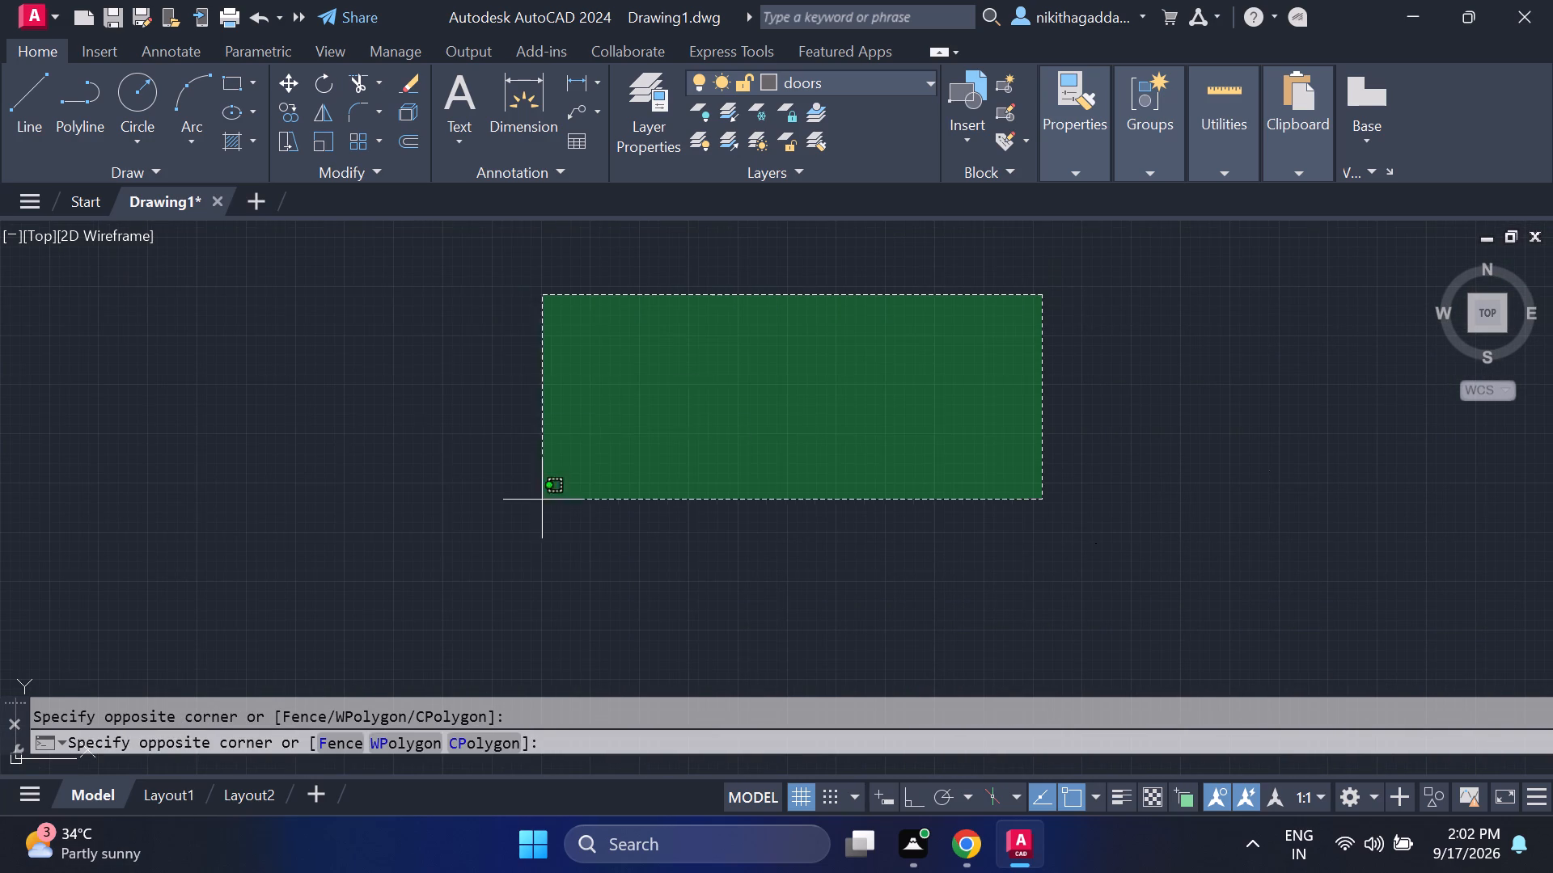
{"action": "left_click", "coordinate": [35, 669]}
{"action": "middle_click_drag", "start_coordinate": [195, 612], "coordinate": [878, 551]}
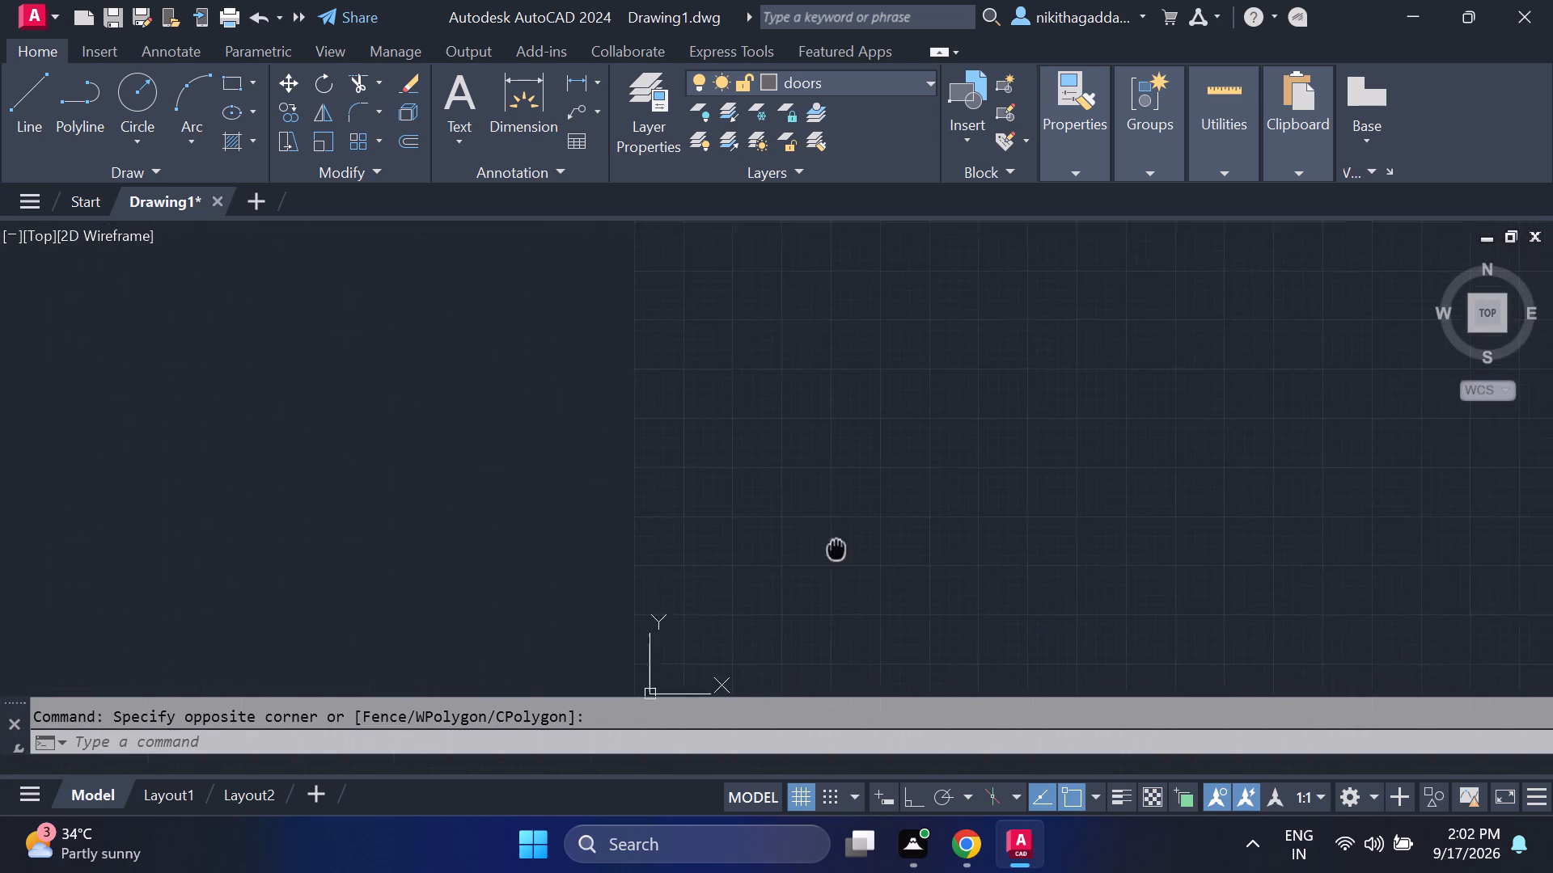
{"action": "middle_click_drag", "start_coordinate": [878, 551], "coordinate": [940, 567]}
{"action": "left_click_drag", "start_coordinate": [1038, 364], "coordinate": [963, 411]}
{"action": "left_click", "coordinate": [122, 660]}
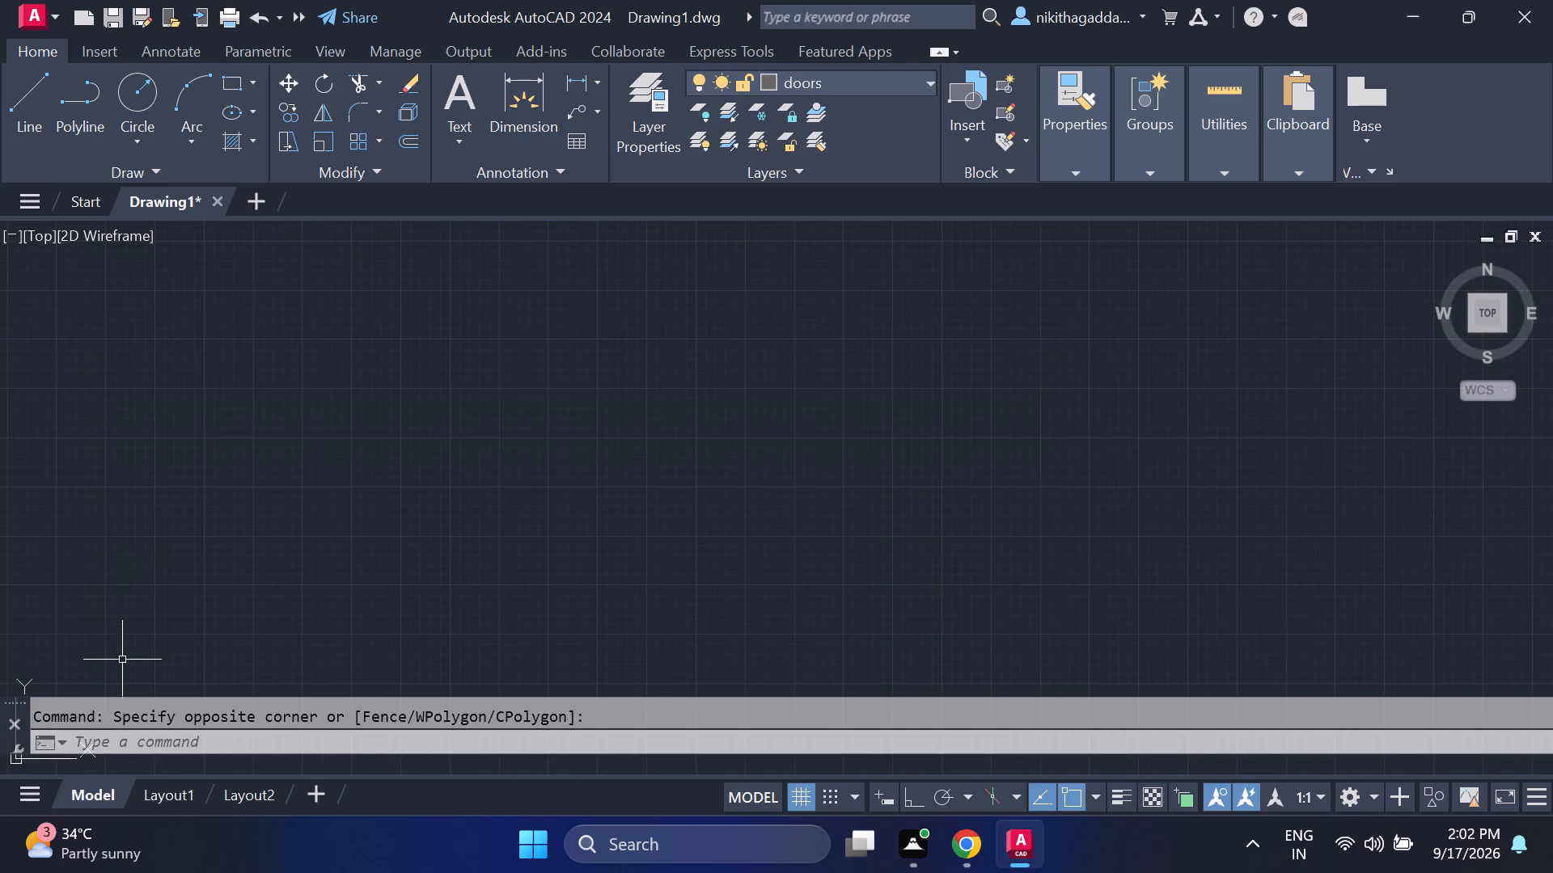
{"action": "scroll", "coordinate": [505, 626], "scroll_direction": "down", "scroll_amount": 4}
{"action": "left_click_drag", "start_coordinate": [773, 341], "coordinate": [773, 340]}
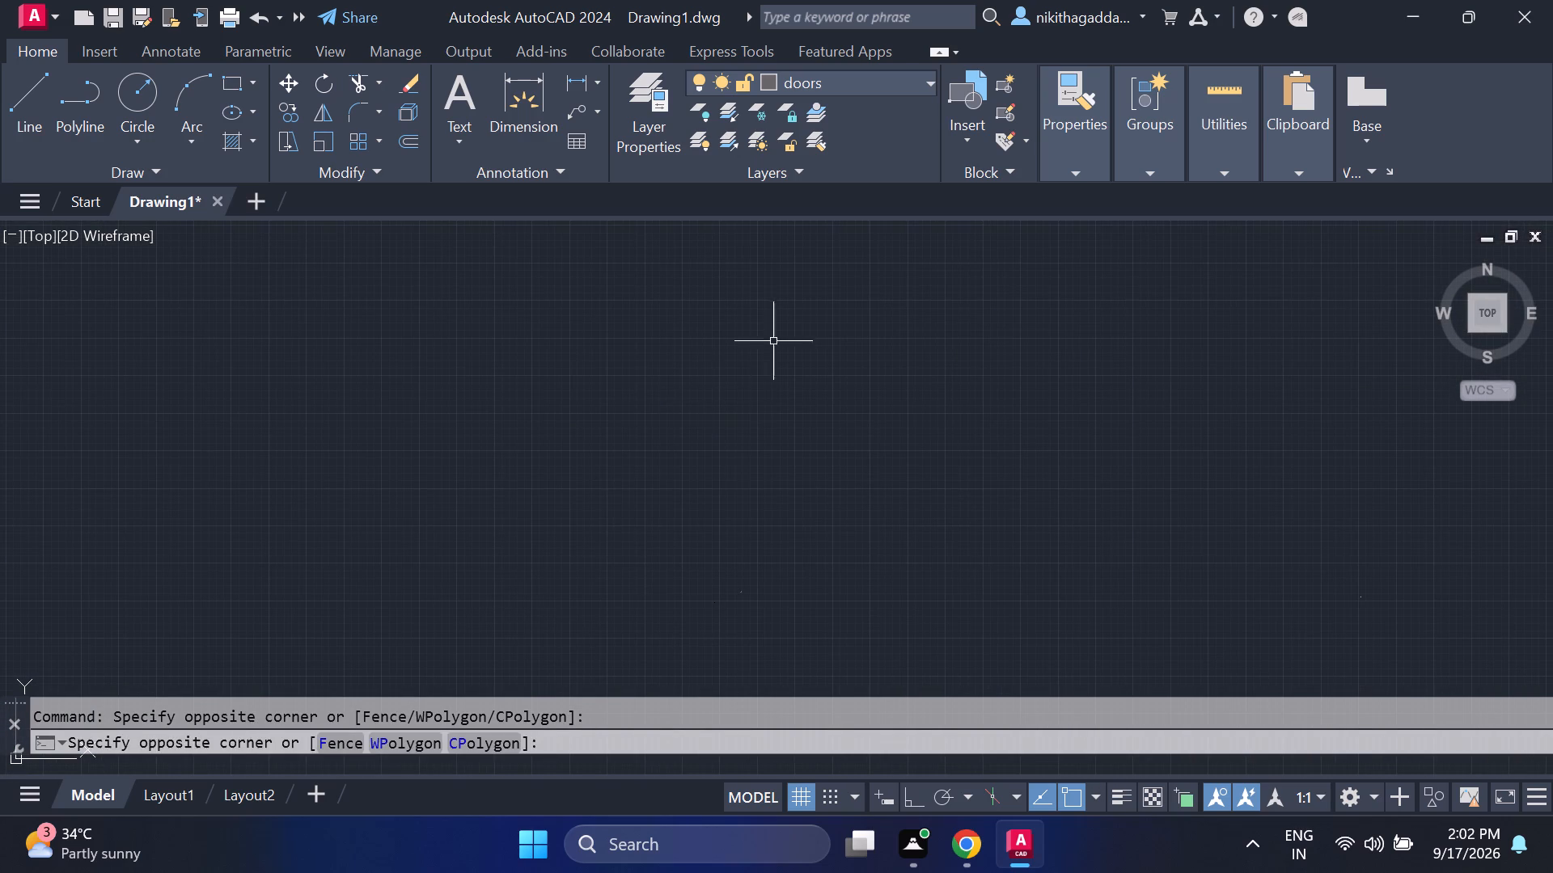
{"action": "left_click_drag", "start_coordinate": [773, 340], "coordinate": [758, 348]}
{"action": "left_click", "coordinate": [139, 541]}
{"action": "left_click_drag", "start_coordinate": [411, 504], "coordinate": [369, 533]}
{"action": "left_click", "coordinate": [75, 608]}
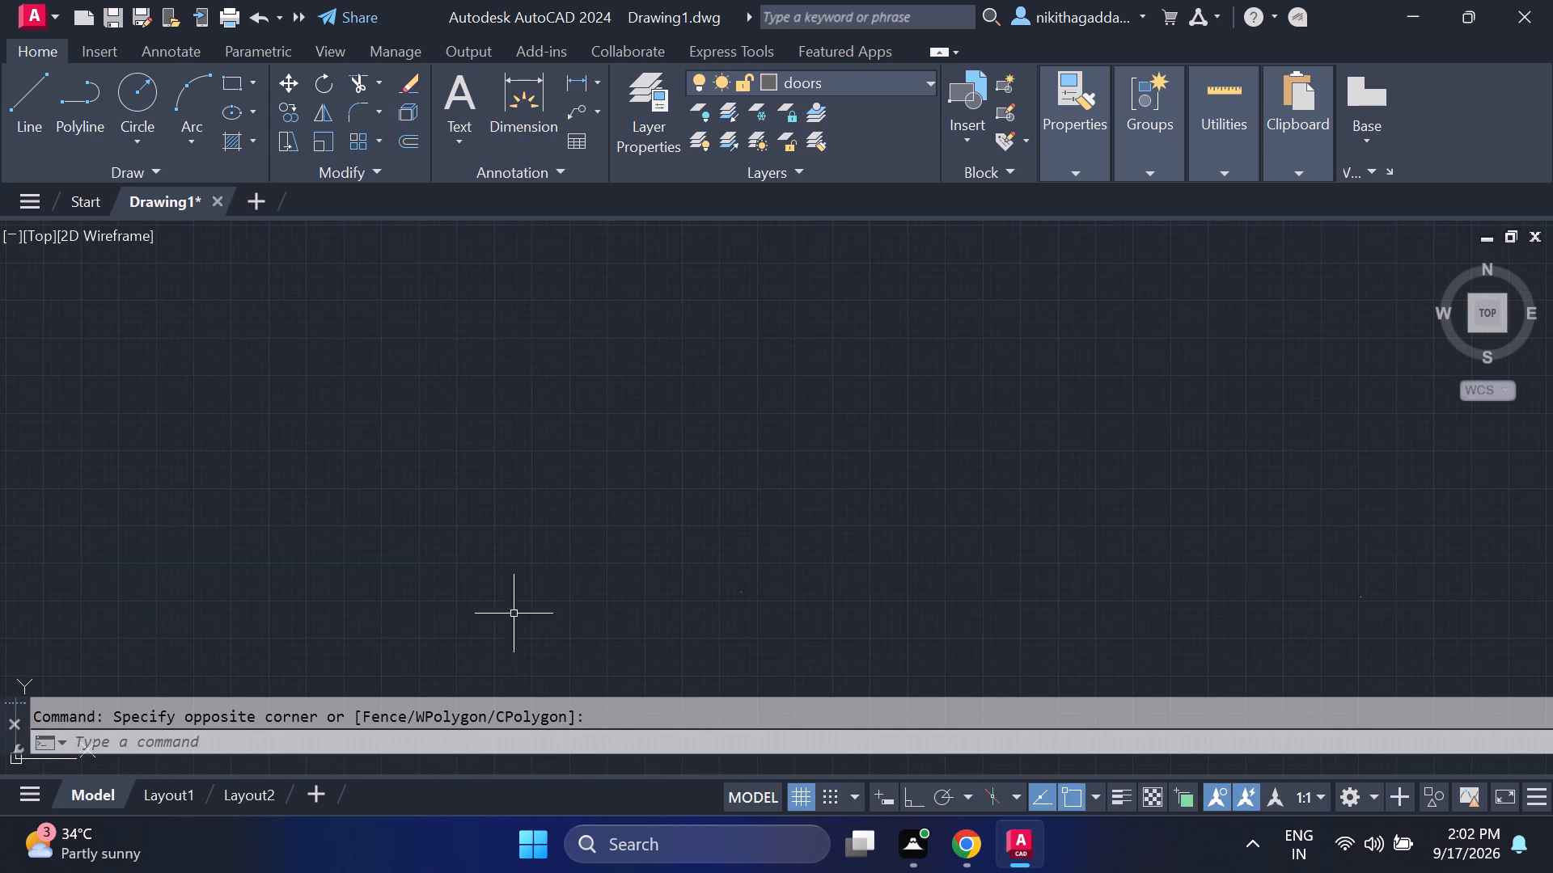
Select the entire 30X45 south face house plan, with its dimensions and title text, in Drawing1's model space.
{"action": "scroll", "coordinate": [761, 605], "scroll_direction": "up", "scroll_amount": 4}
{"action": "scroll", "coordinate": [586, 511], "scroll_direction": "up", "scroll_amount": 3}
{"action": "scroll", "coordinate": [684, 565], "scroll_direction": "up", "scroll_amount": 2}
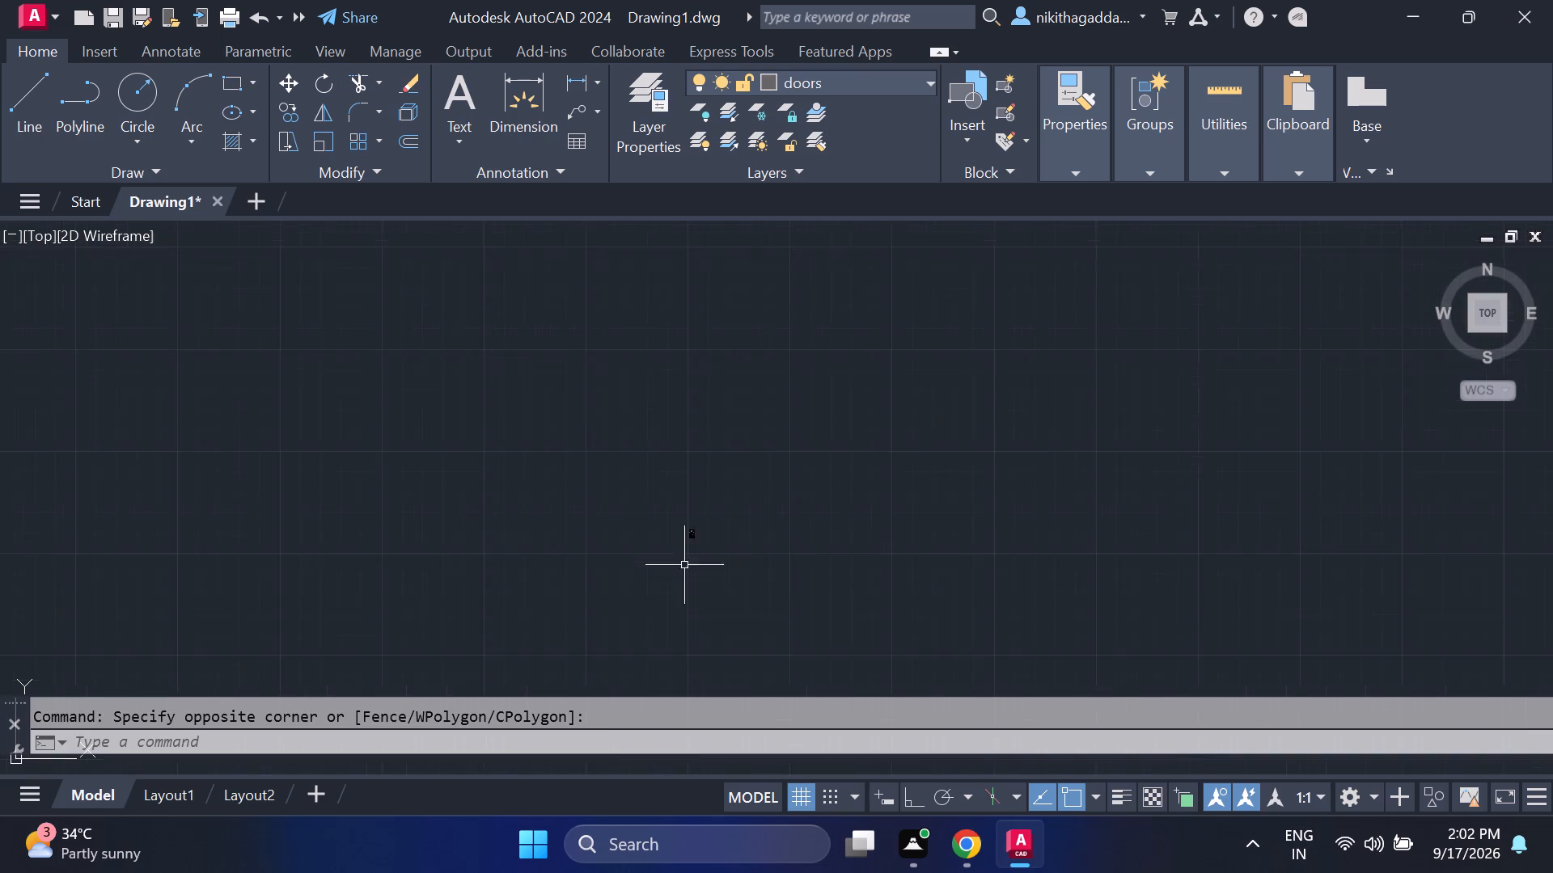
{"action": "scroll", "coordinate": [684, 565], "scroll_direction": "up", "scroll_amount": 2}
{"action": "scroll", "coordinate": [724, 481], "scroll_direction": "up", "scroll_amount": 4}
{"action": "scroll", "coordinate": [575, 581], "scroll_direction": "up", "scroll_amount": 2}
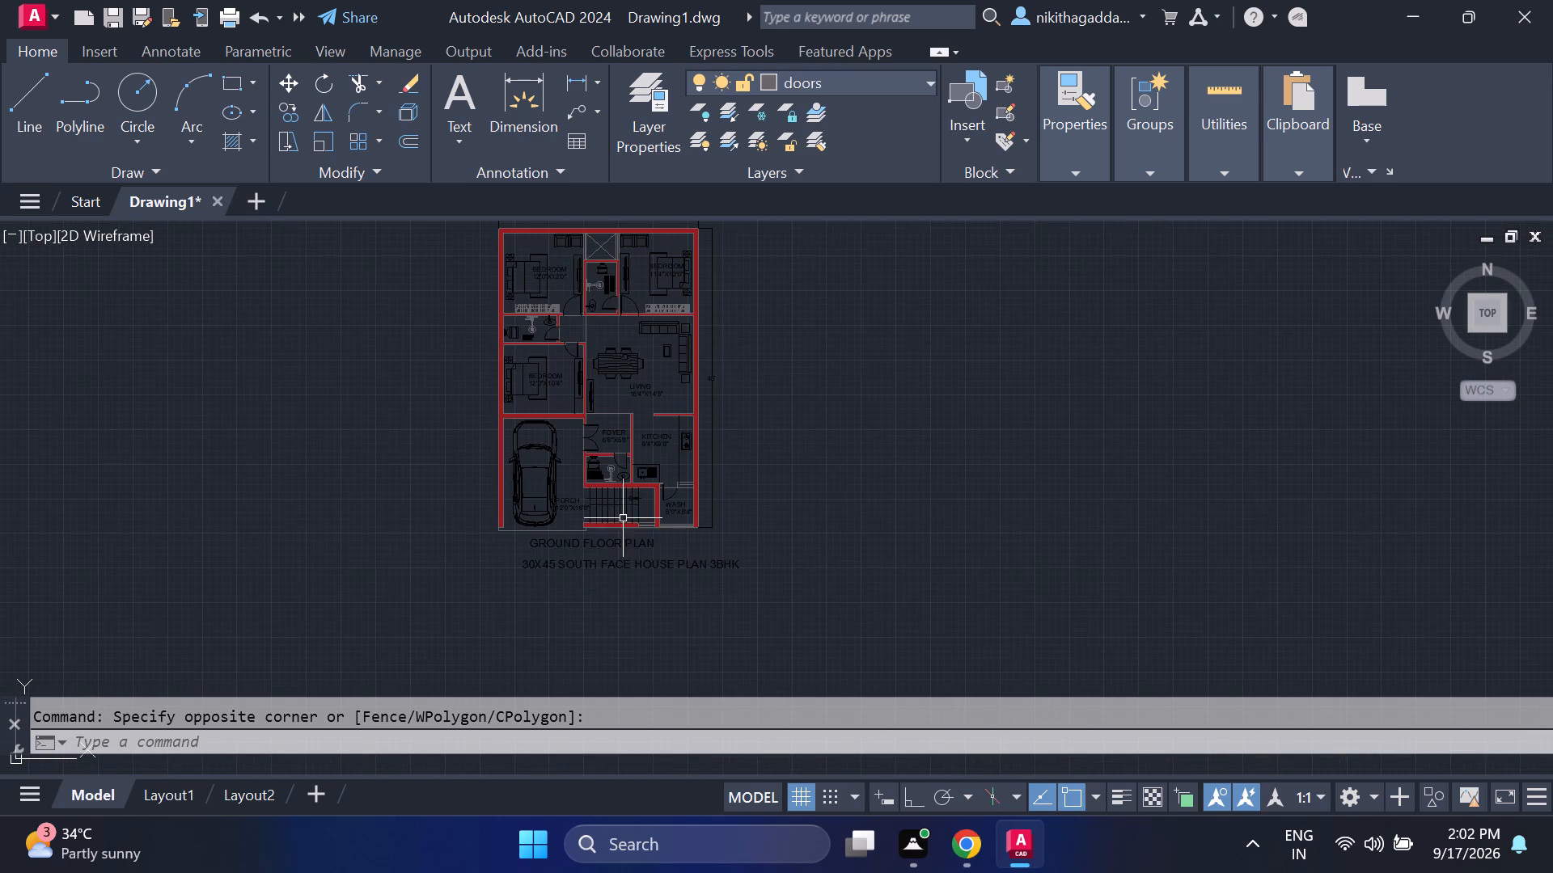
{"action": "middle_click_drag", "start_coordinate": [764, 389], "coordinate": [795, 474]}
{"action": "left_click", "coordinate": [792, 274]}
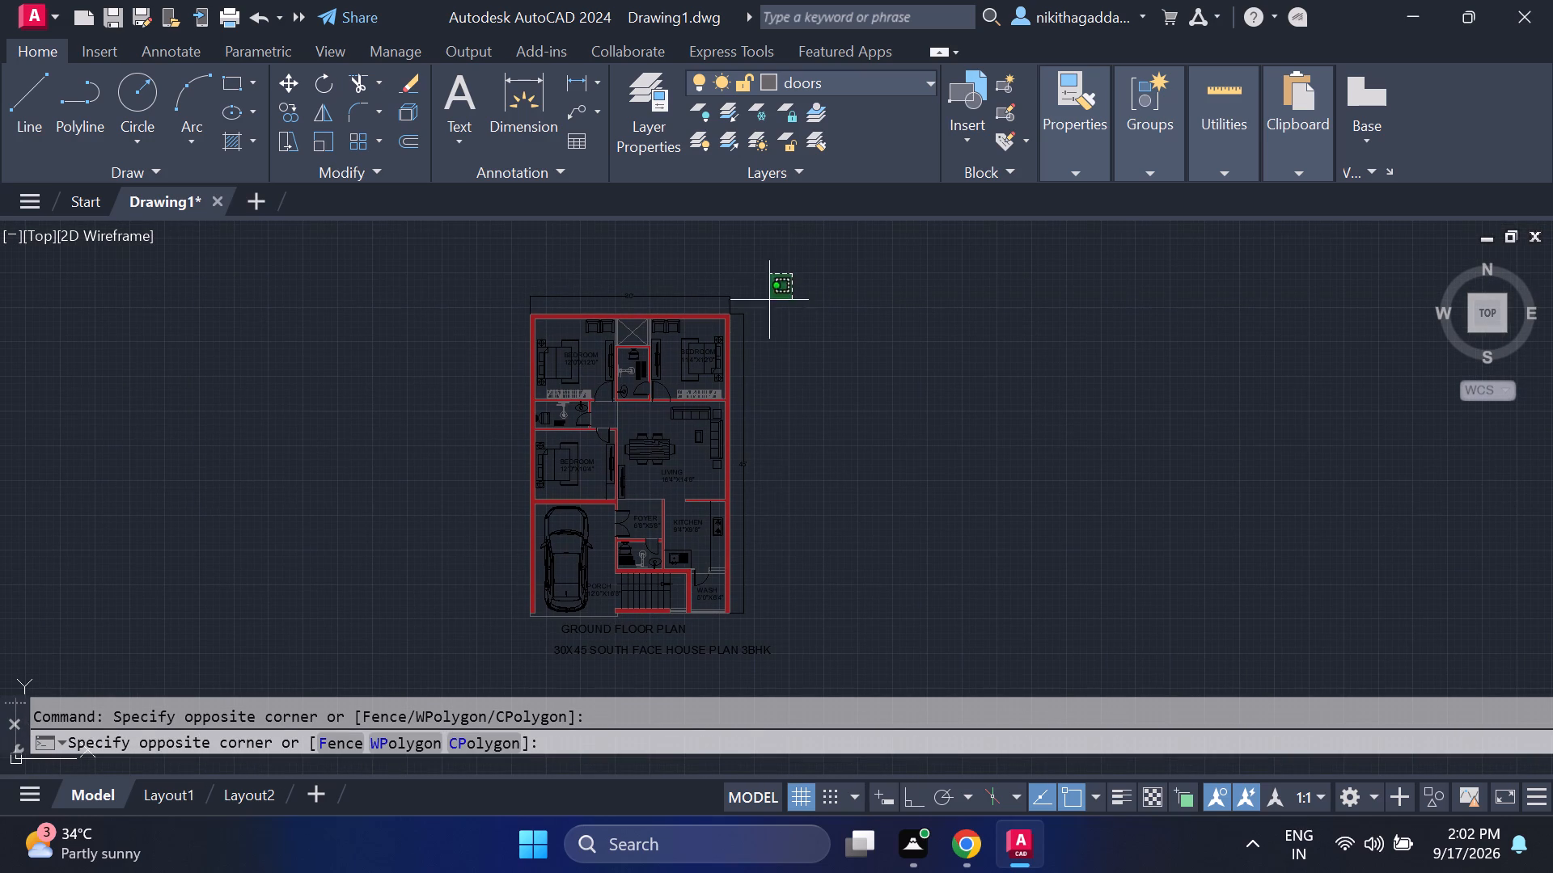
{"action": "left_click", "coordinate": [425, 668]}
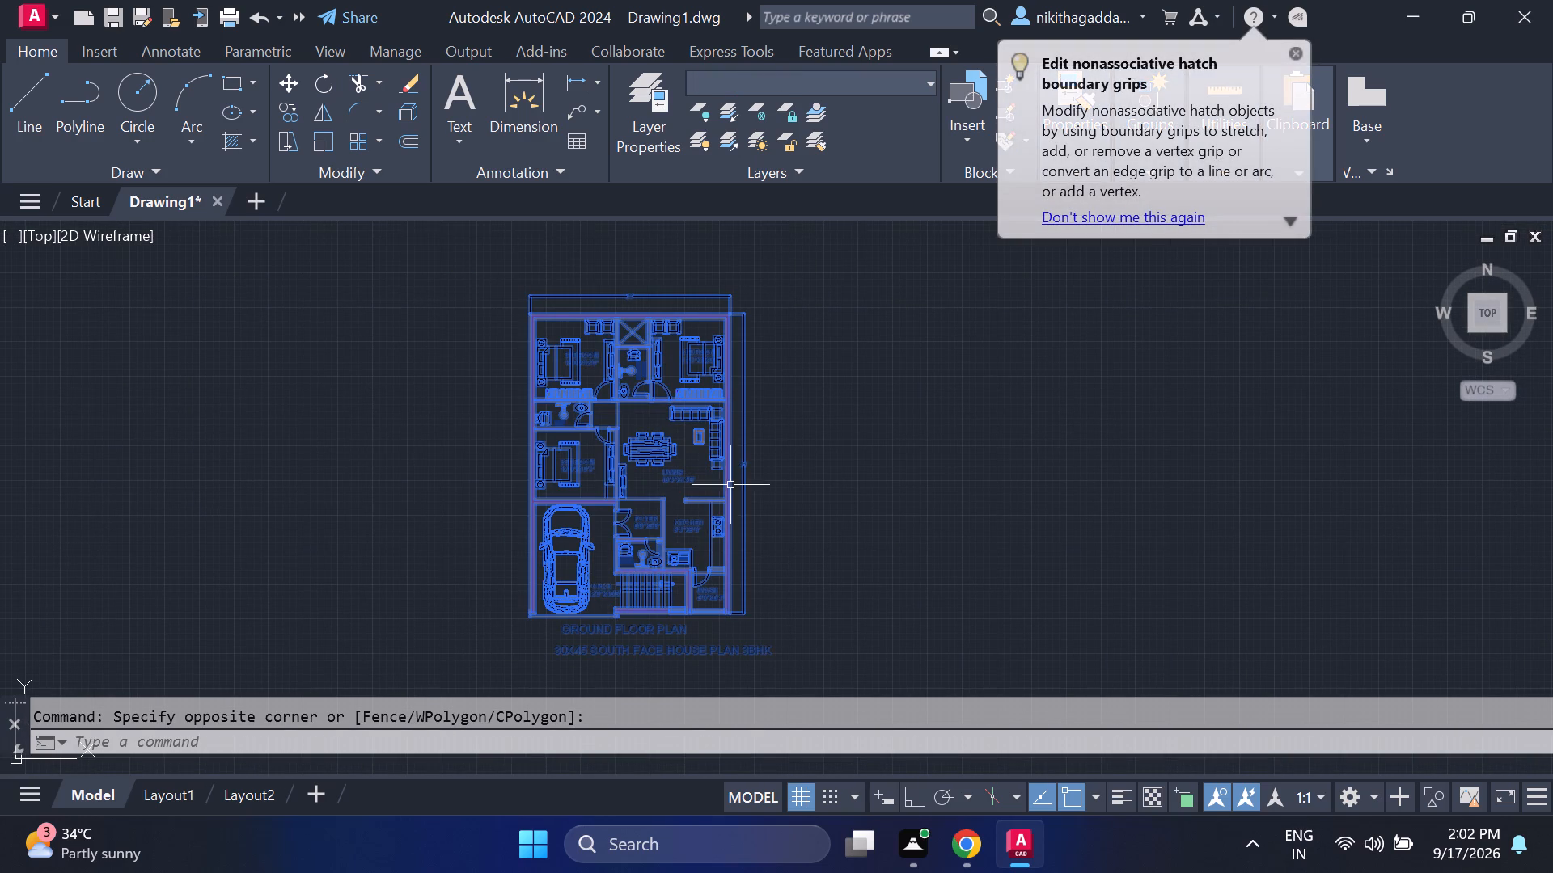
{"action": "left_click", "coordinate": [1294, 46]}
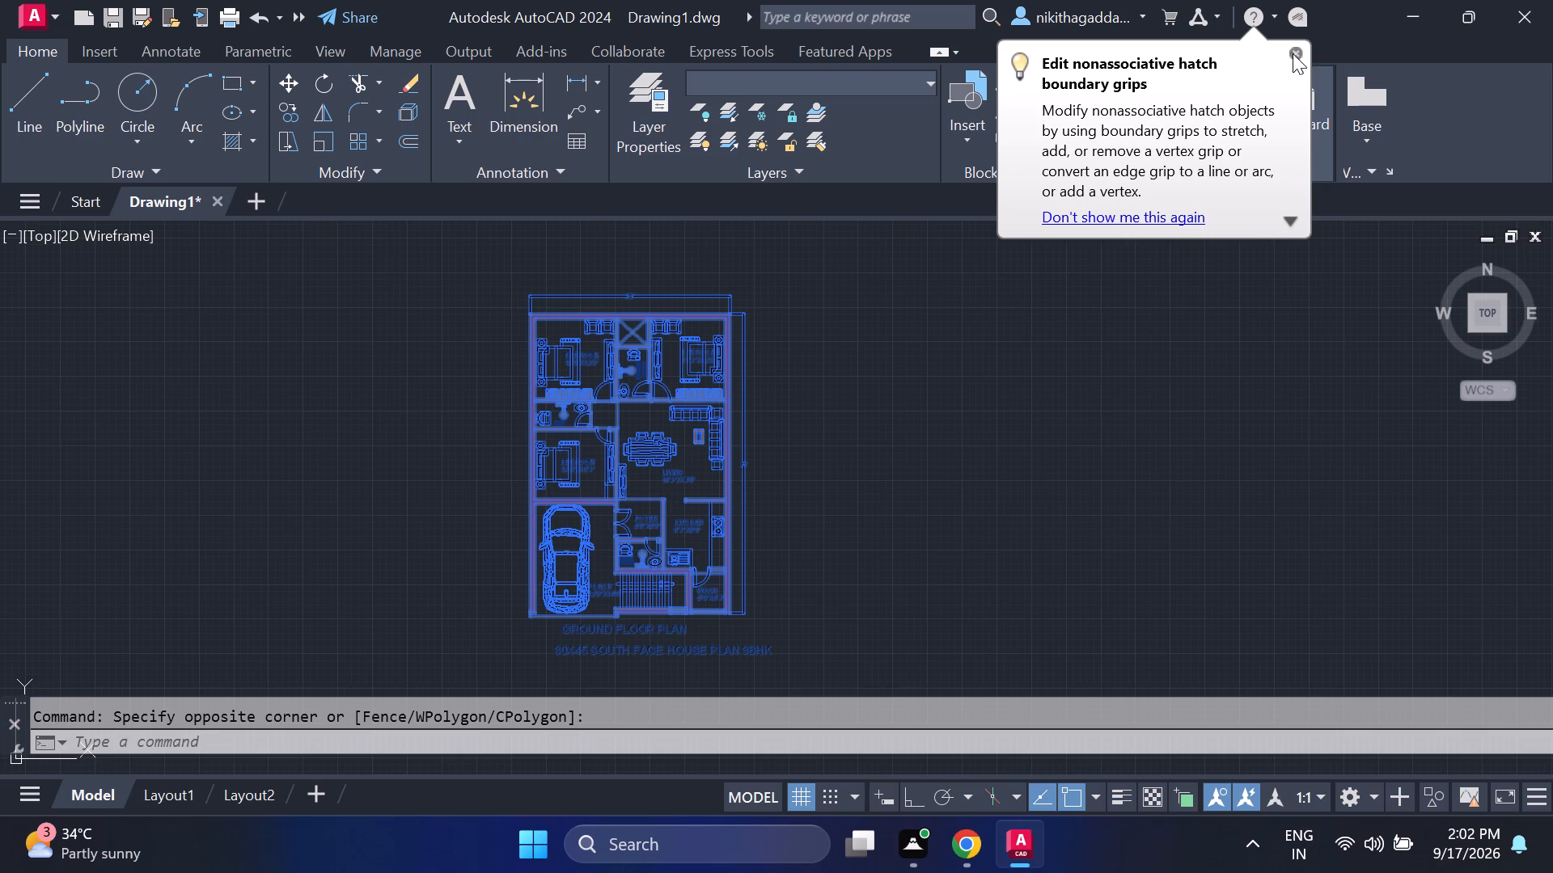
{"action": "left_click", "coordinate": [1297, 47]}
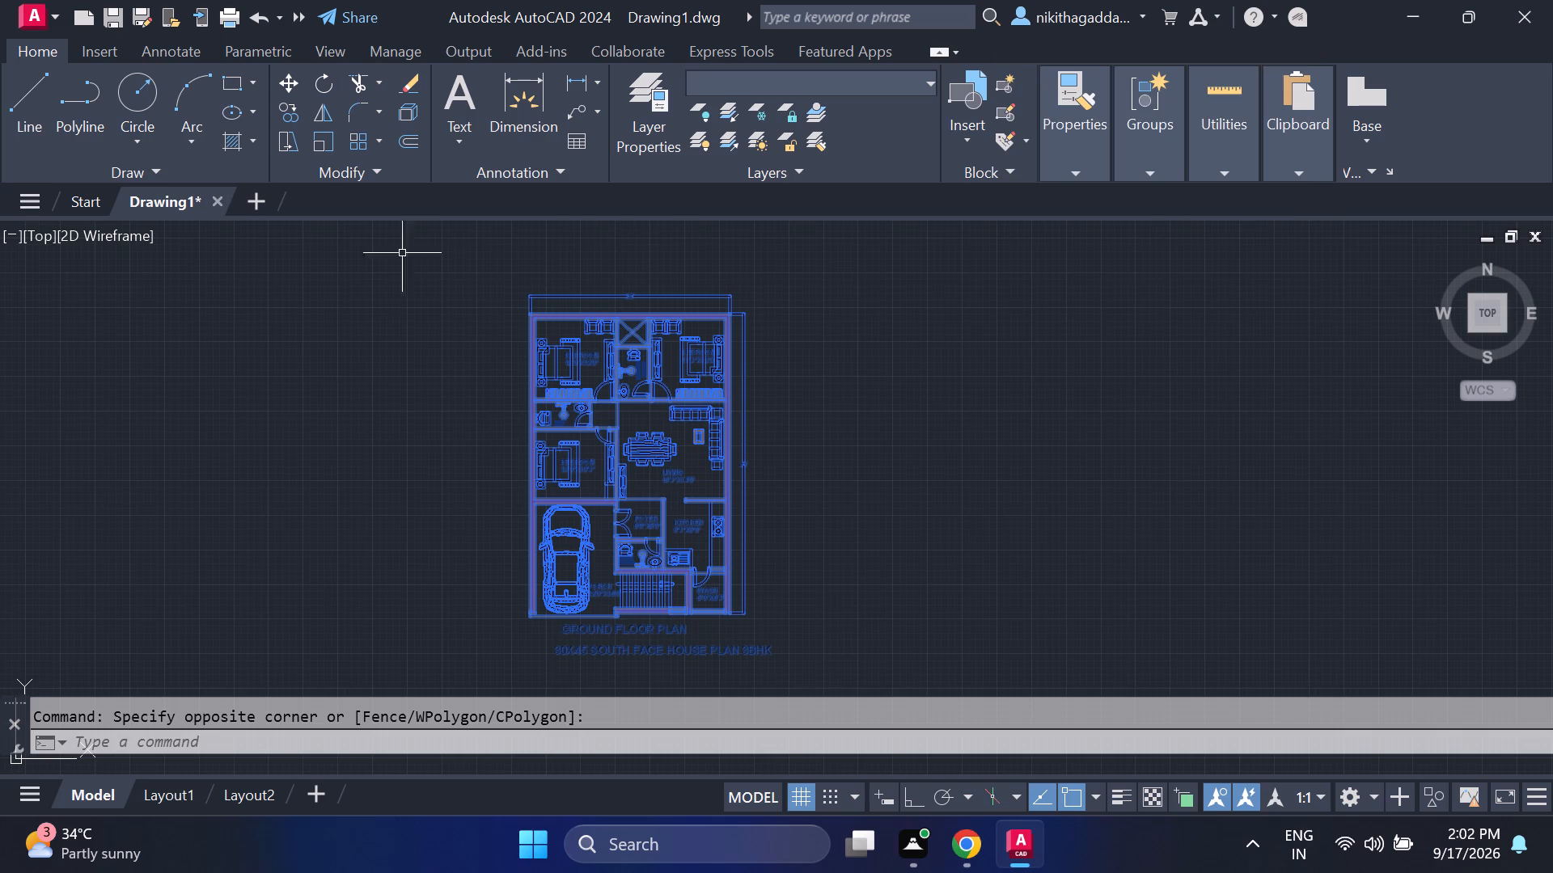
Create a new blank drawing alongside Drawing1.
{"action": "left_click", "coordinate": [253, 201]}
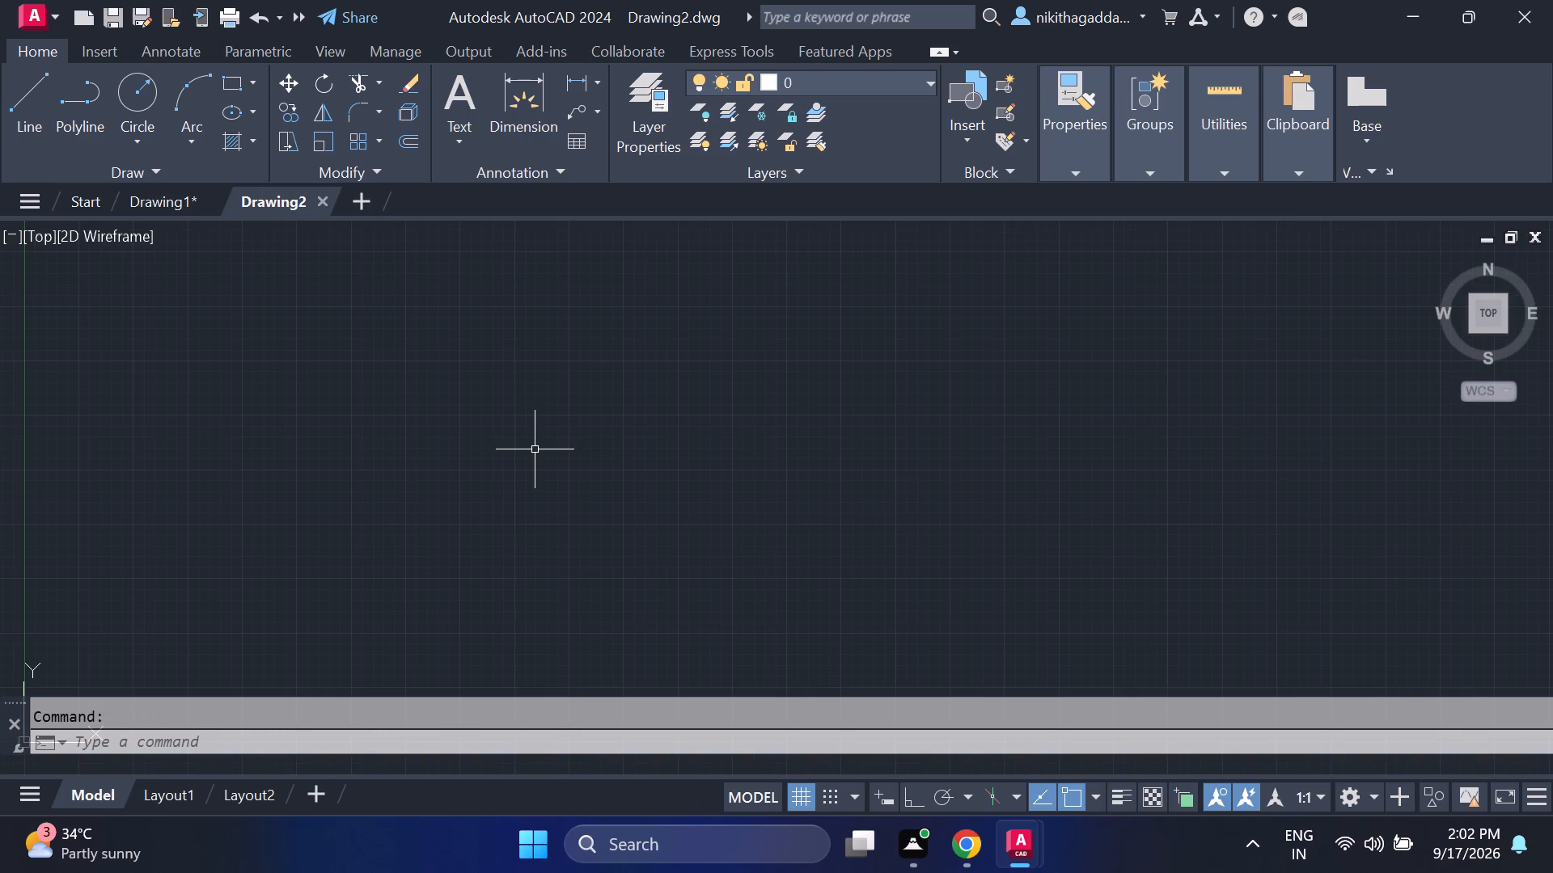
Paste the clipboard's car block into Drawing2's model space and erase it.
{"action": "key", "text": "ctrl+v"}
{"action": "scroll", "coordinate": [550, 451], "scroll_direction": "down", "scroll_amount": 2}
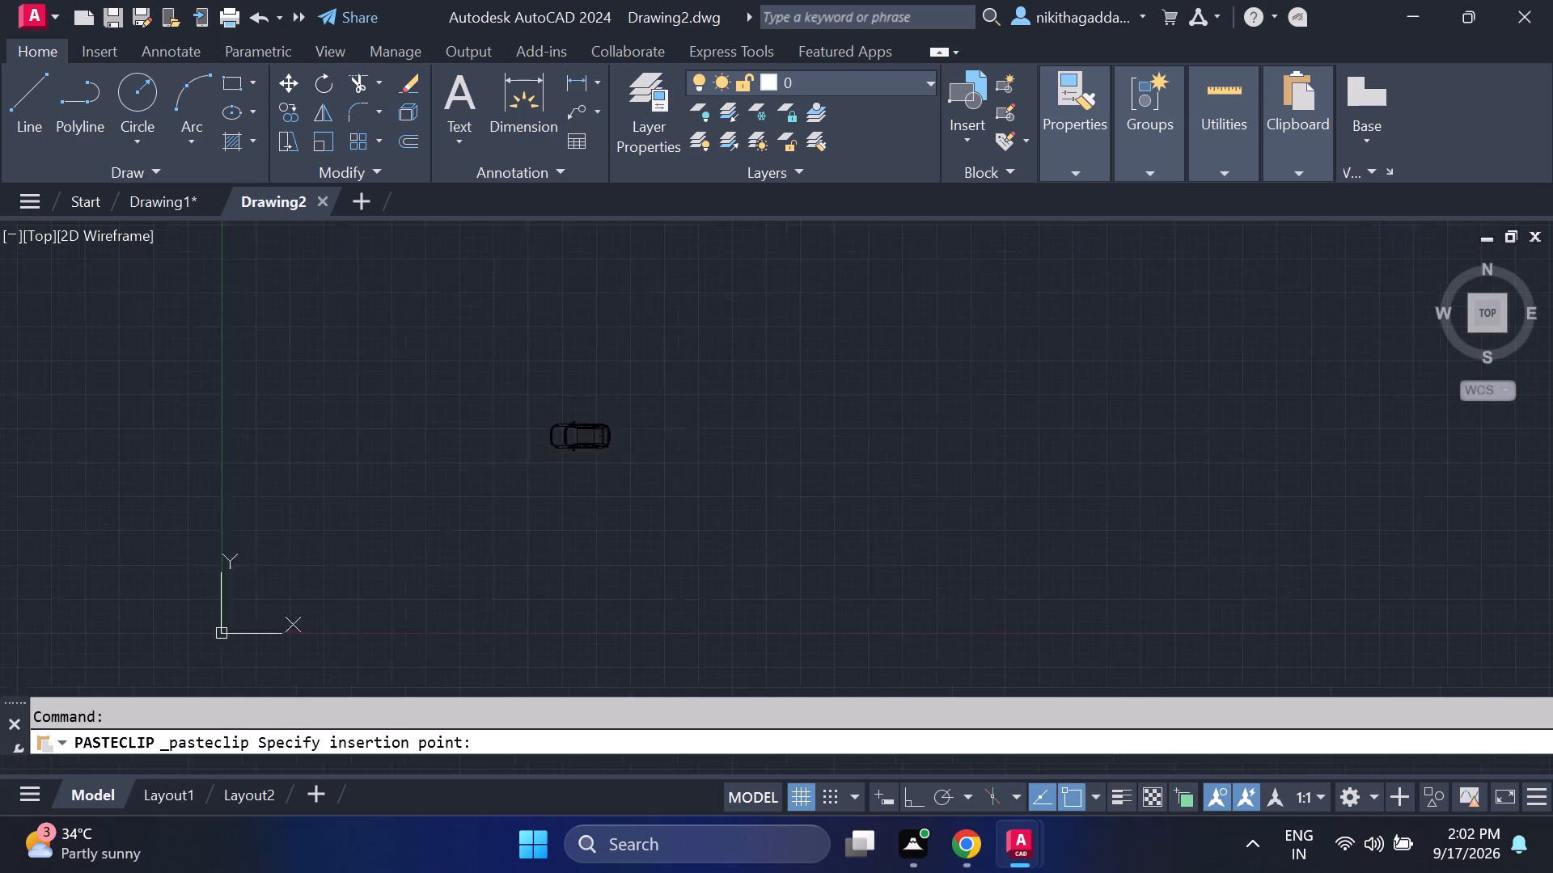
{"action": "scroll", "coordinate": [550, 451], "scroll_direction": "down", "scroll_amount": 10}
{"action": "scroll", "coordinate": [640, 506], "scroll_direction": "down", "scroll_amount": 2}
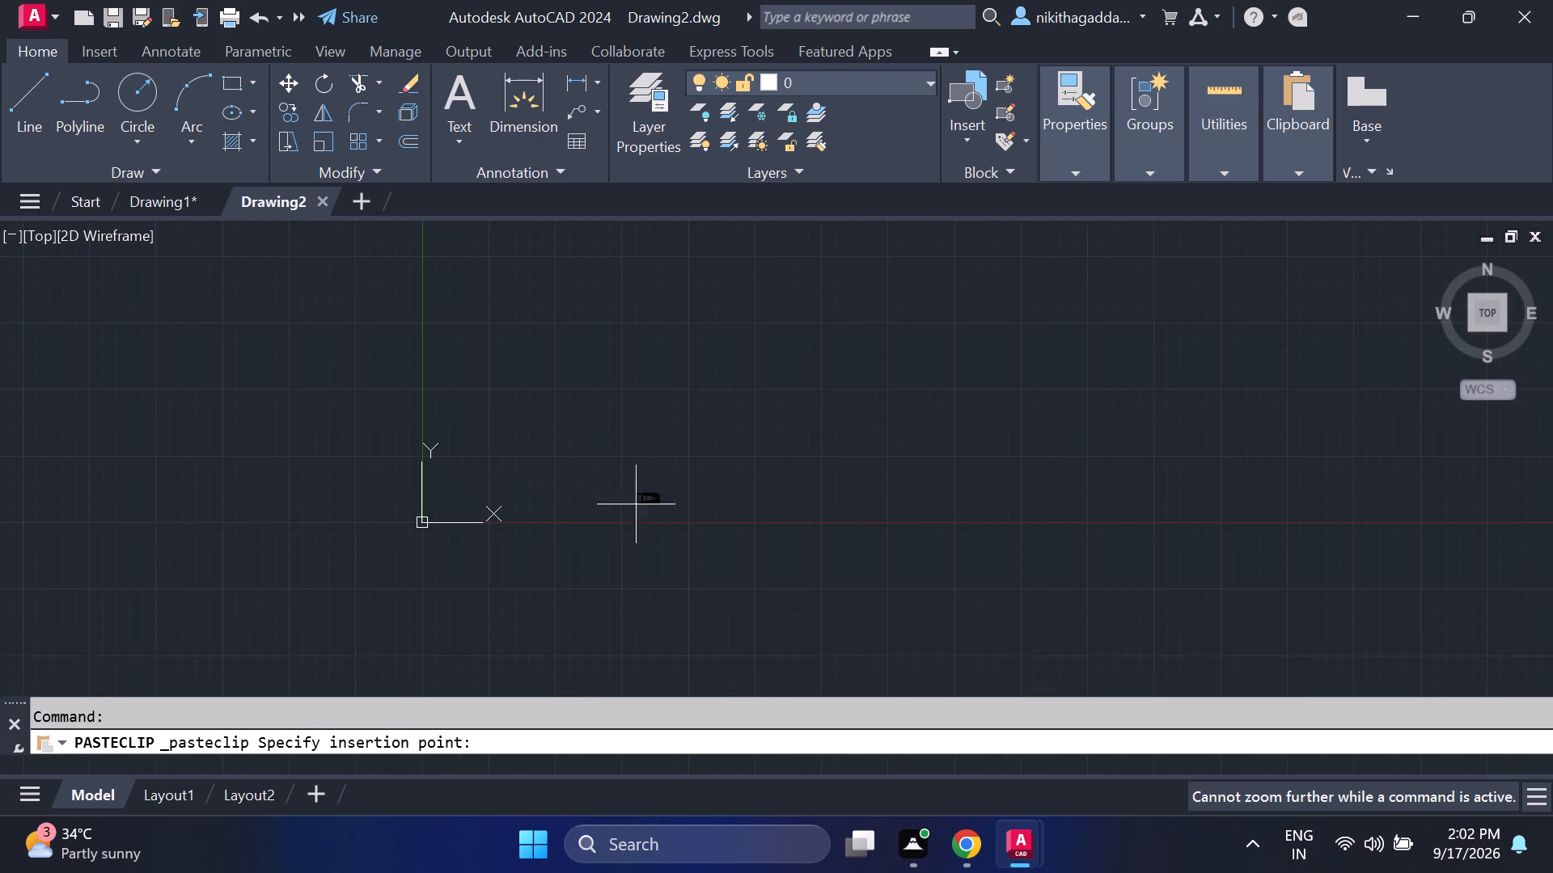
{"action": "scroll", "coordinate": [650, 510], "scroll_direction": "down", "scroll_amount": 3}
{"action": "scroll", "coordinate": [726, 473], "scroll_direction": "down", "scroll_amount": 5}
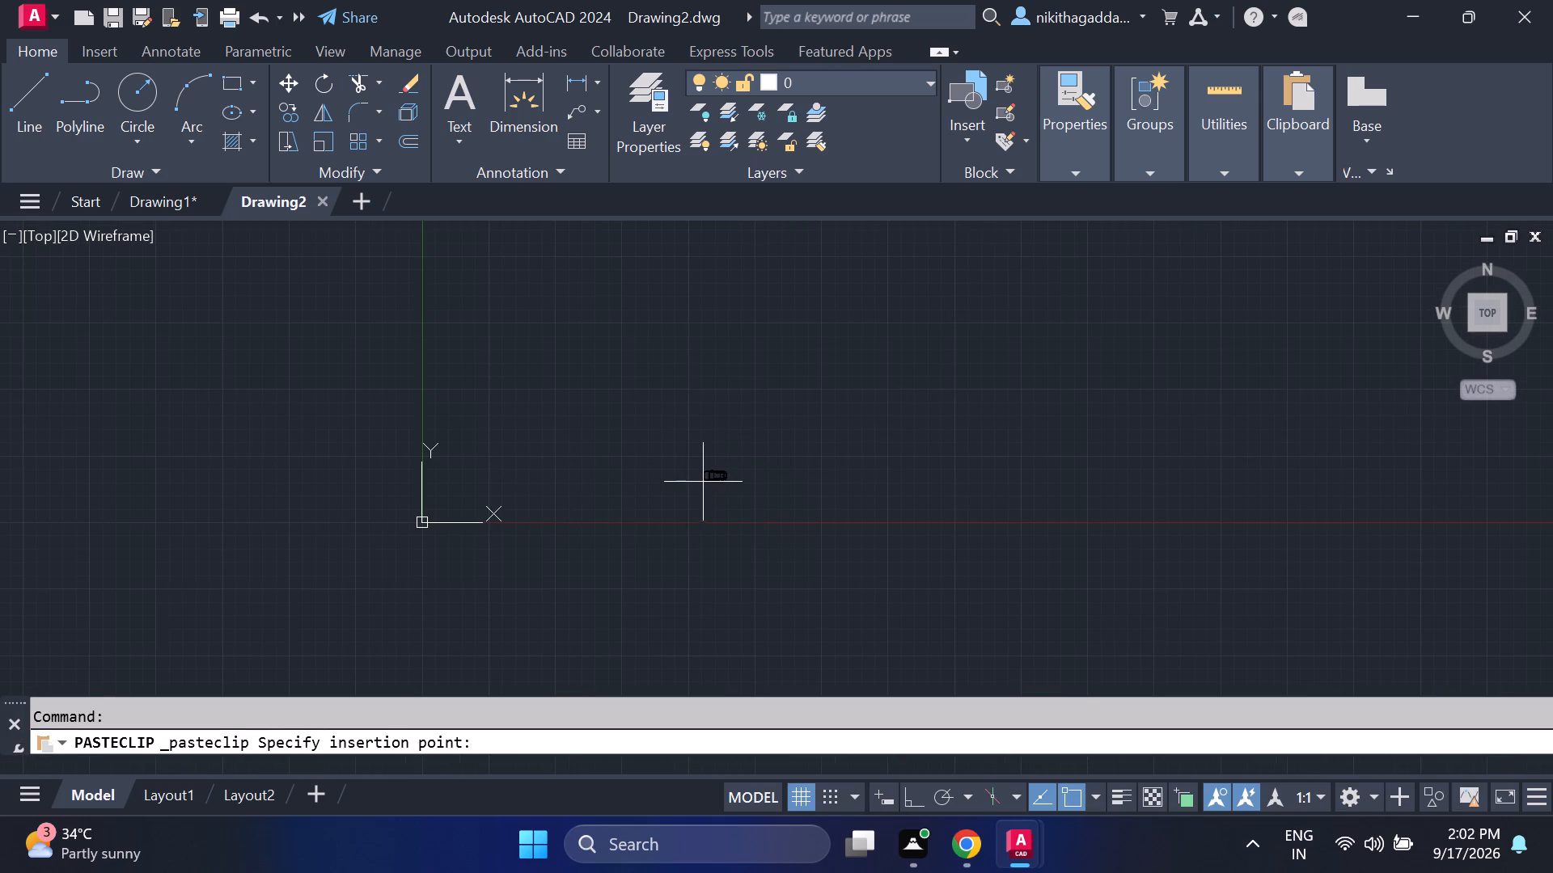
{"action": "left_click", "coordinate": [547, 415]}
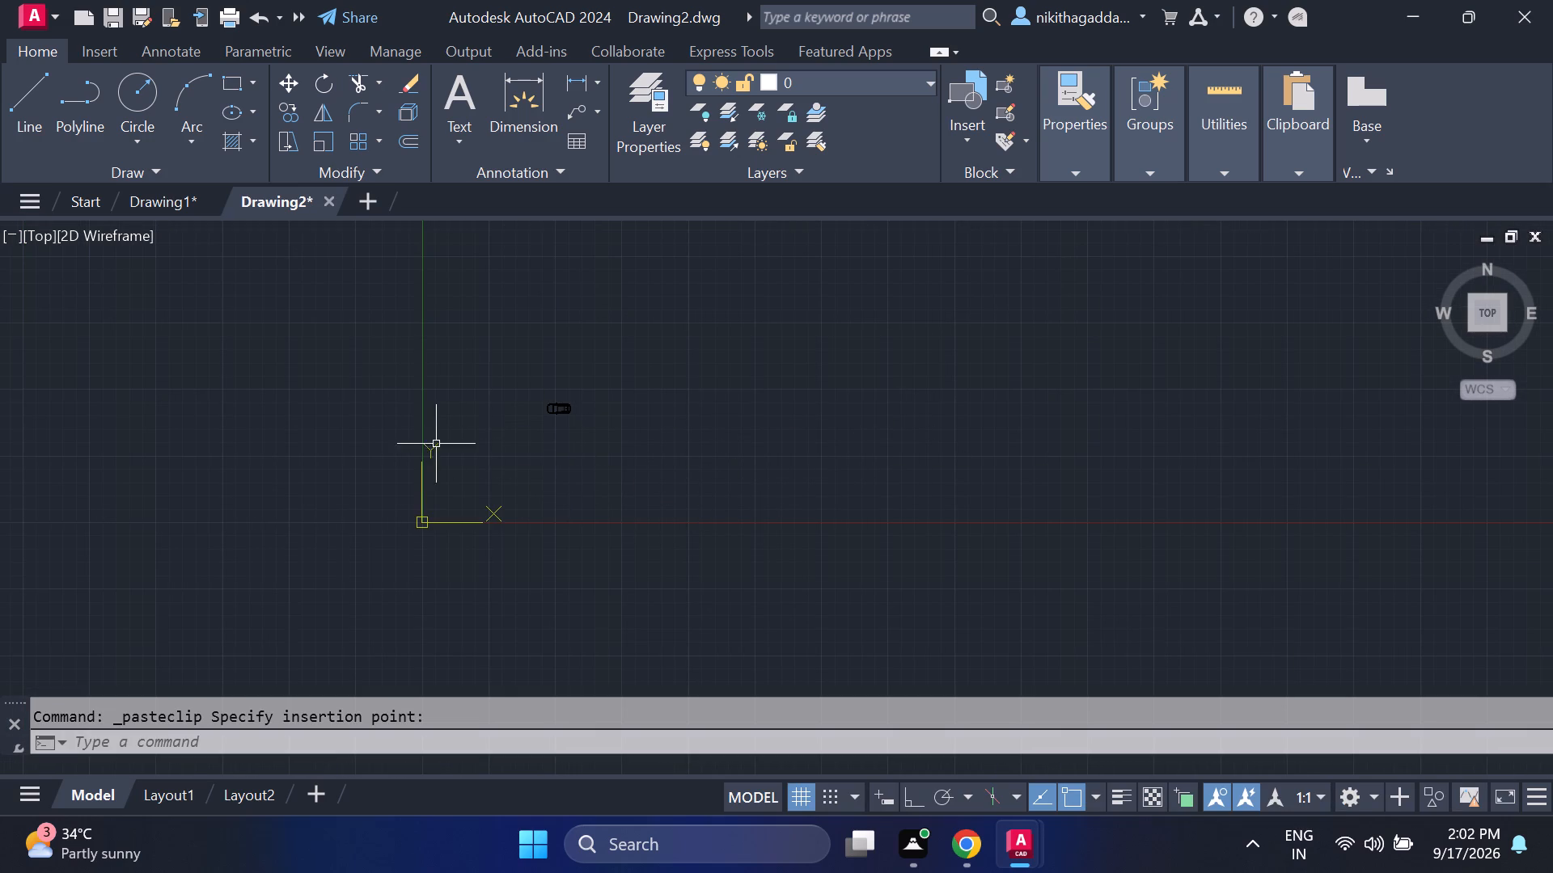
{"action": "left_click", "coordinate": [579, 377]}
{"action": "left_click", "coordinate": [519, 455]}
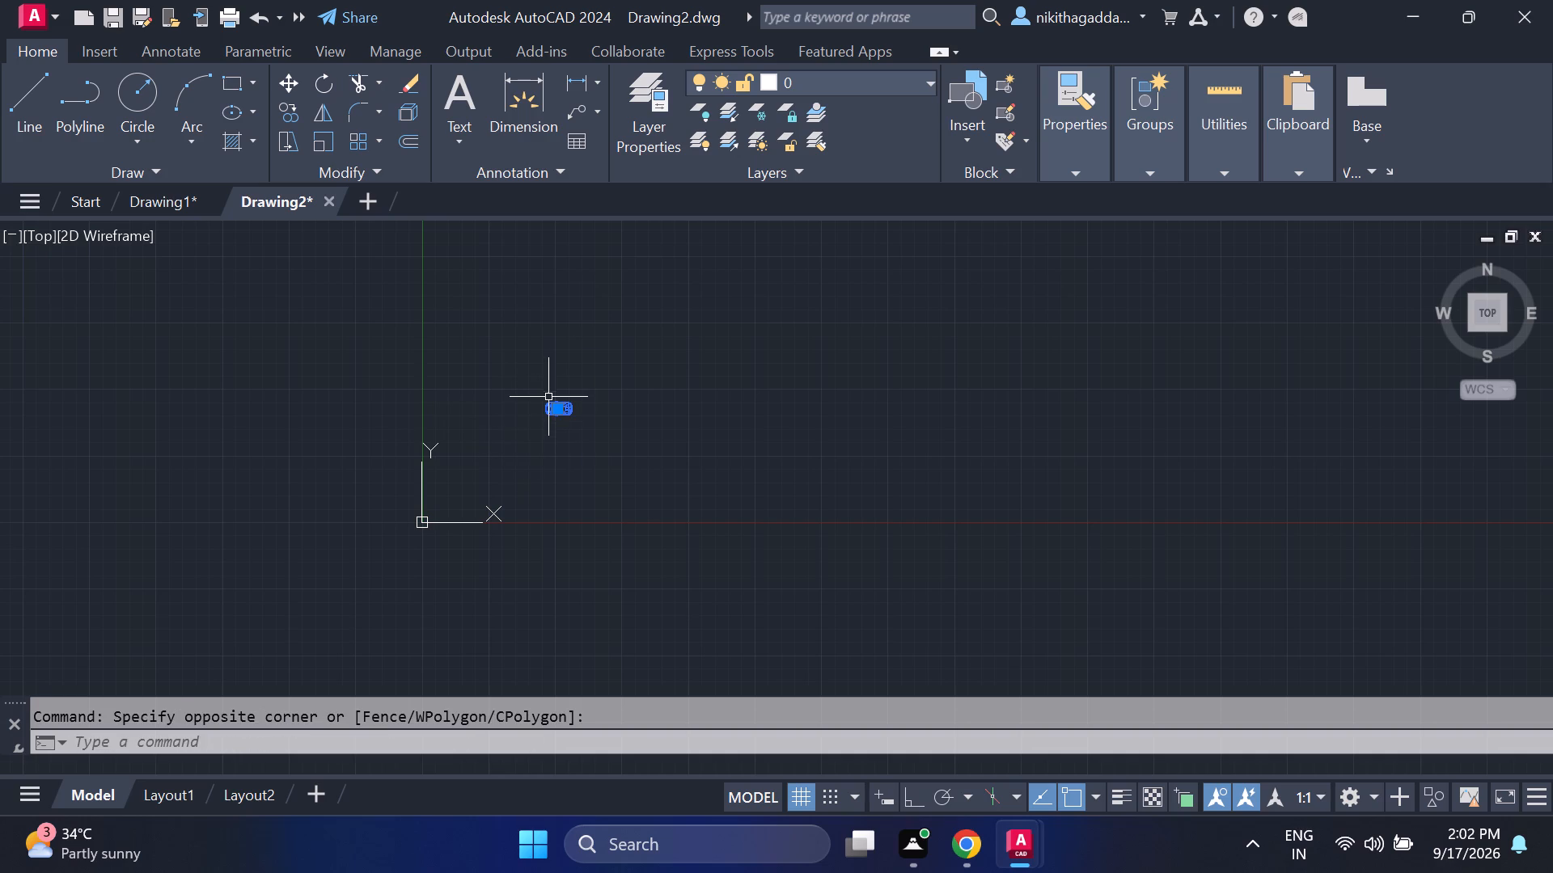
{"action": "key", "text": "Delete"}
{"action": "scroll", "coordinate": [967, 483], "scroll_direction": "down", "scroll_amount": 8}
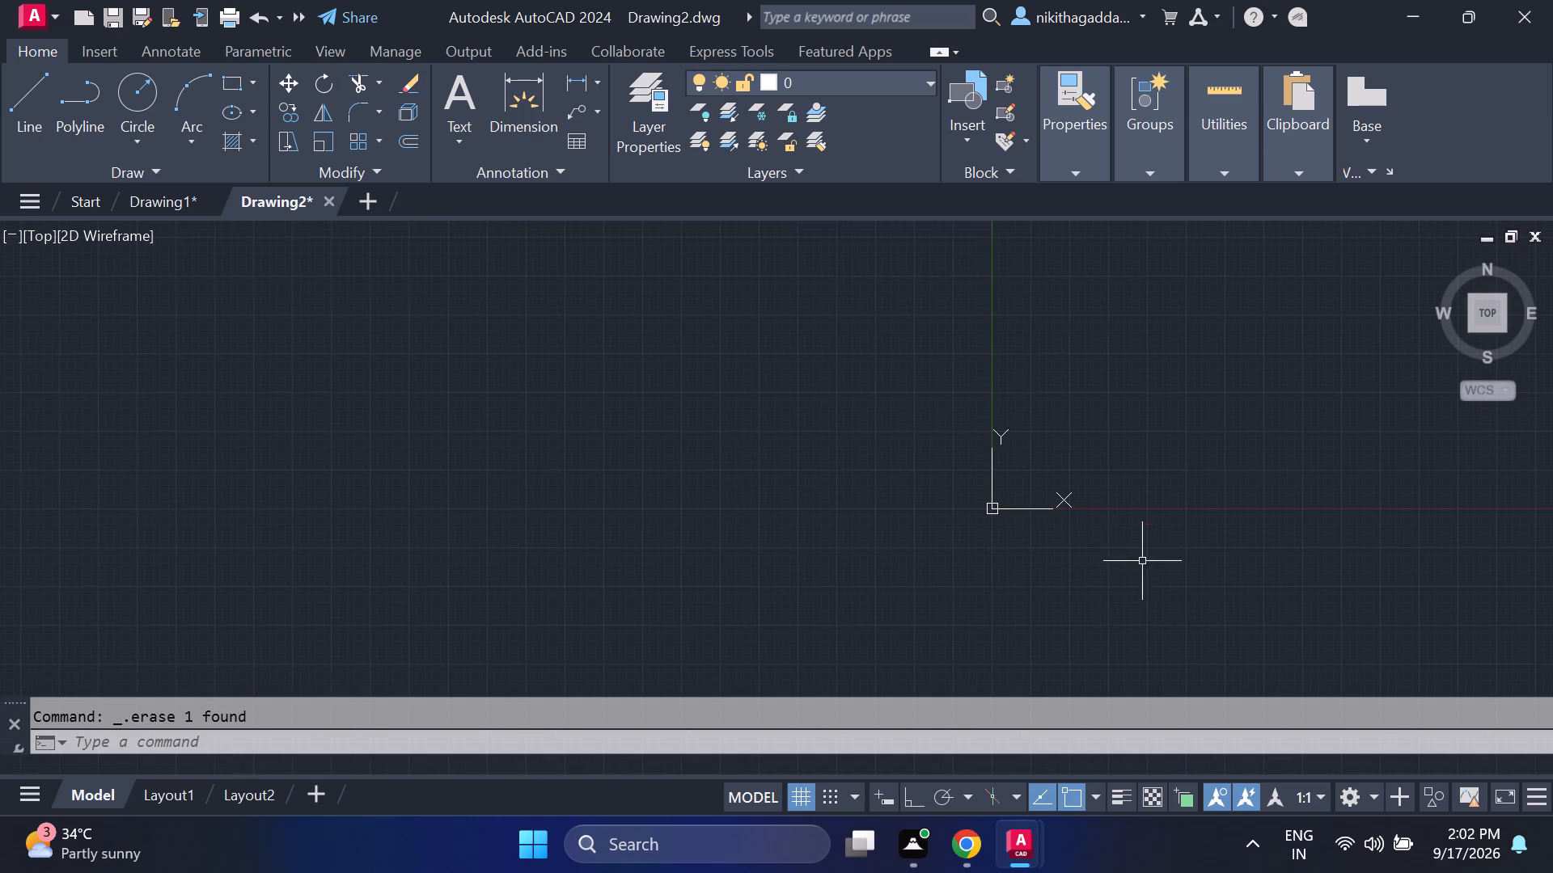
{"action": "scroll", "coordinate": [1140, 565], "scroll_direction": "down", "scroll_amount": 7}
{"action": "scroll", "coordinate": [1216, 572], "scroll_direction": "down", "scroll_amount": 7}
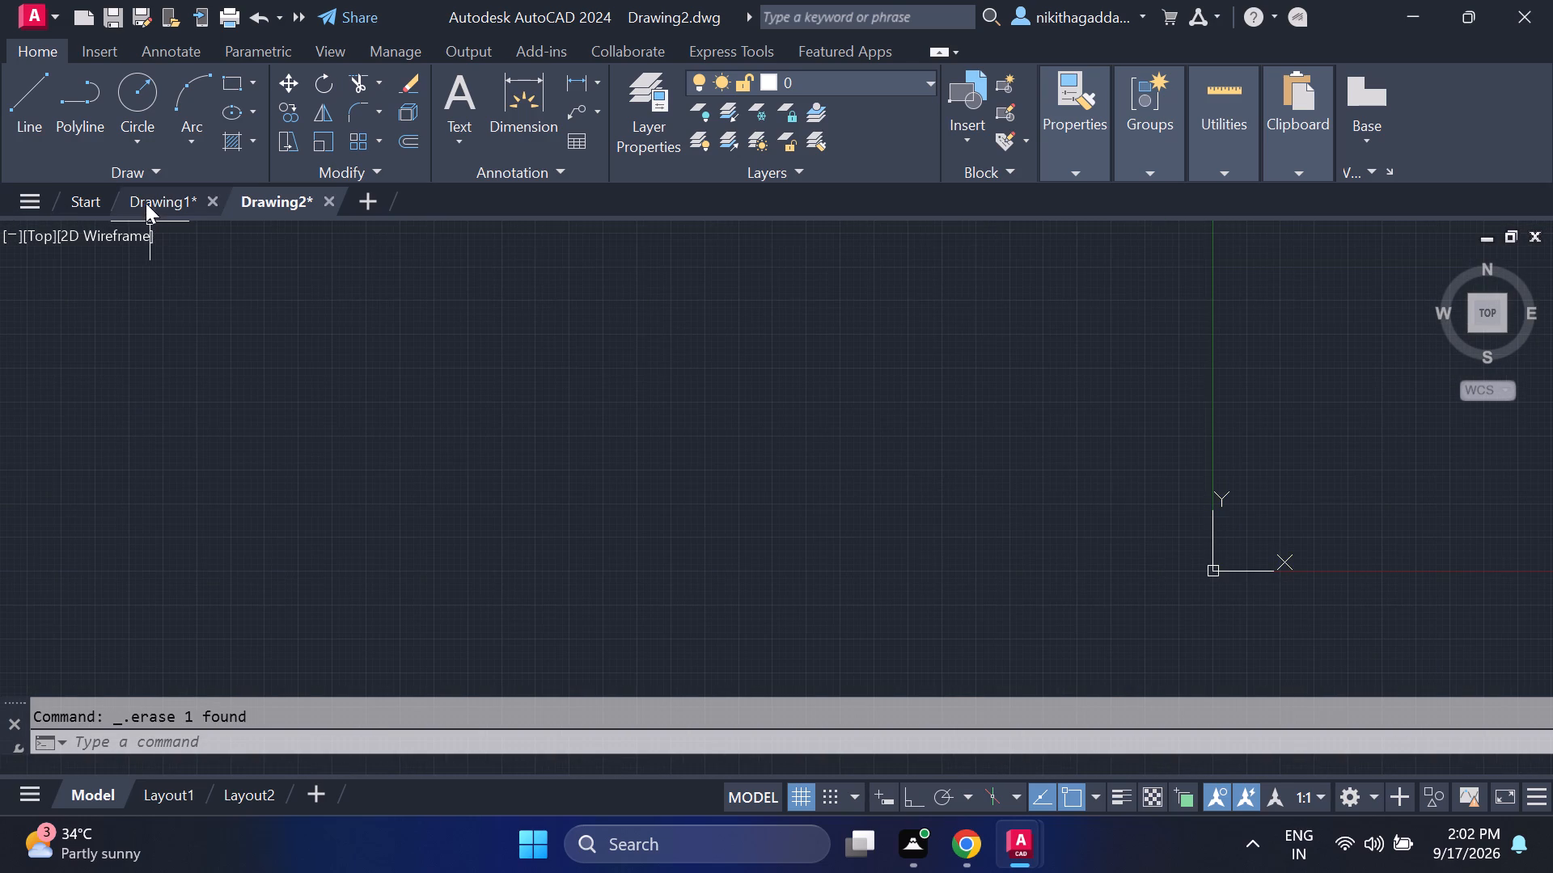
Copy the entire house plan, with its dimensions and title text, from Drawing1 and paste it into Drawing2's model space.
{"action": "left_click", "coordinate": [146, 203]}
{"action": "scroll", "coordinate": [606, 474], "scroll_direction": "down", "scroll_amount": 4}
{"action": "scroll", "coordinate": [709, 466], "scroll_direction": "up", "scroll_amount": 2}
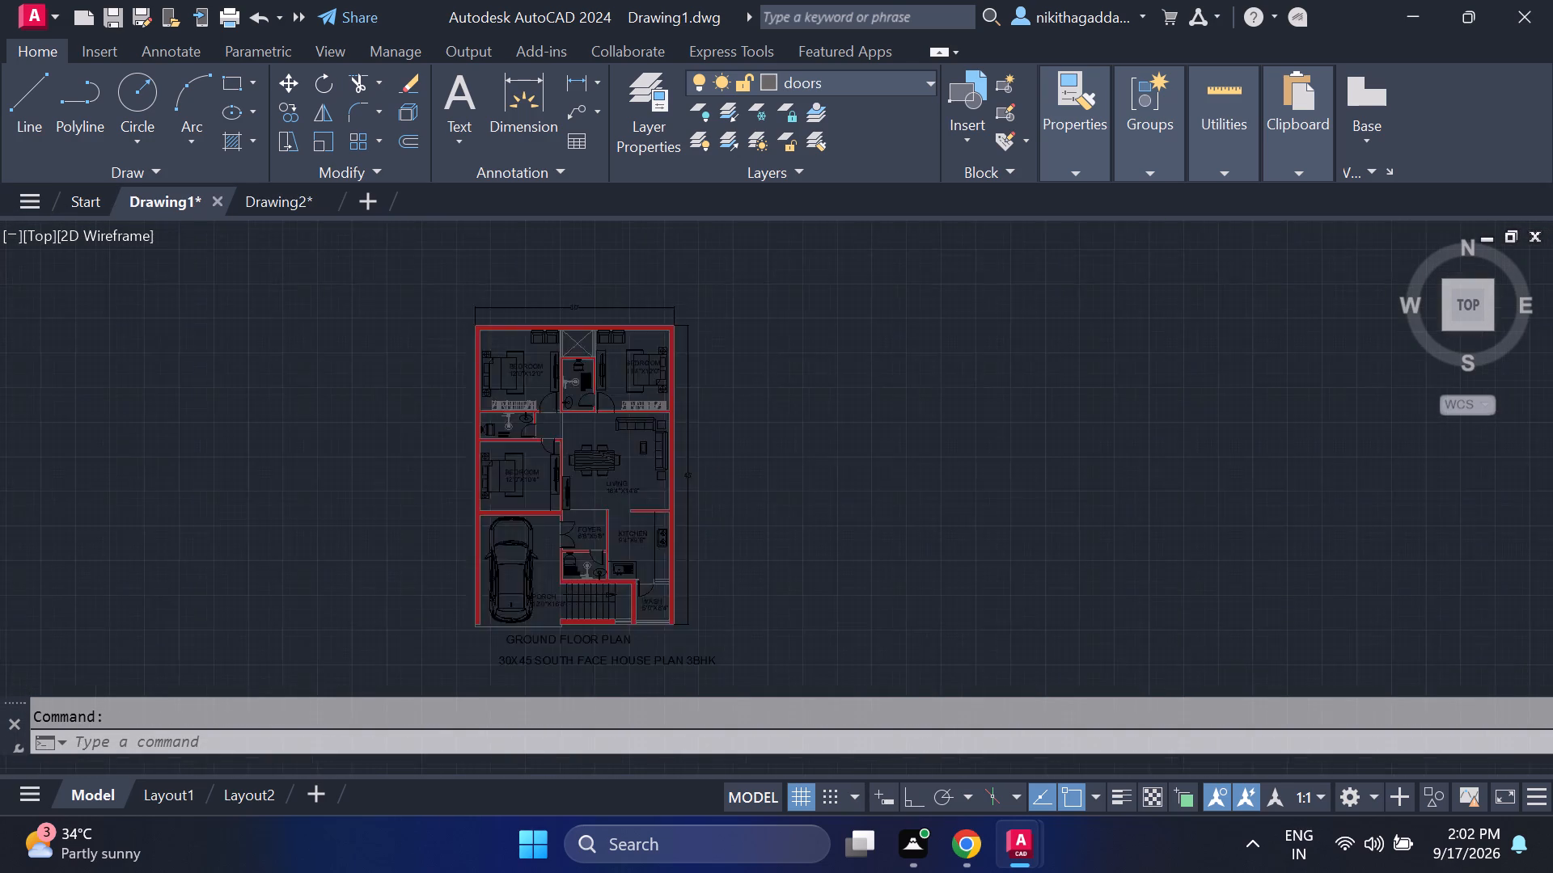
{"action": "scroll", "coordinate": [709, 466], "scroll_direction": "up", "scroll_amount": 1}
{"action": "middle_click_drag", "start_coordinate": [709, 457], "coordinate": [992, 453]}
{"action": "scroll", "coordinate": [994, 457], "scroll_direction": "down", "scroll_amount": 2}
{"action": "left_click", "coordinate": [1026, 263]}
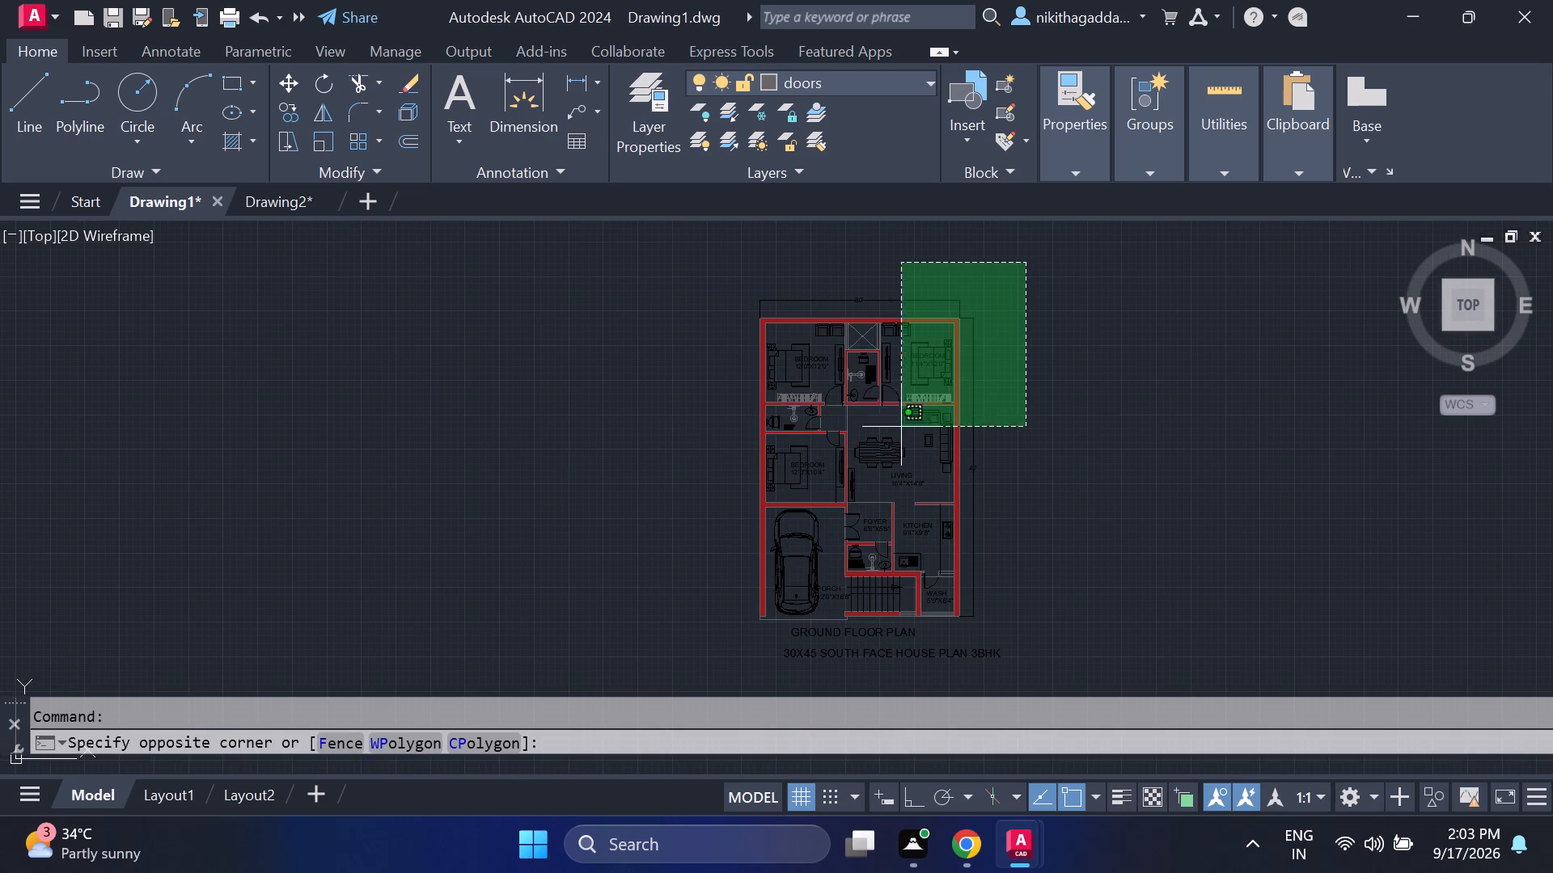
{"action": "left_click", "coordinate": [634, 668]}
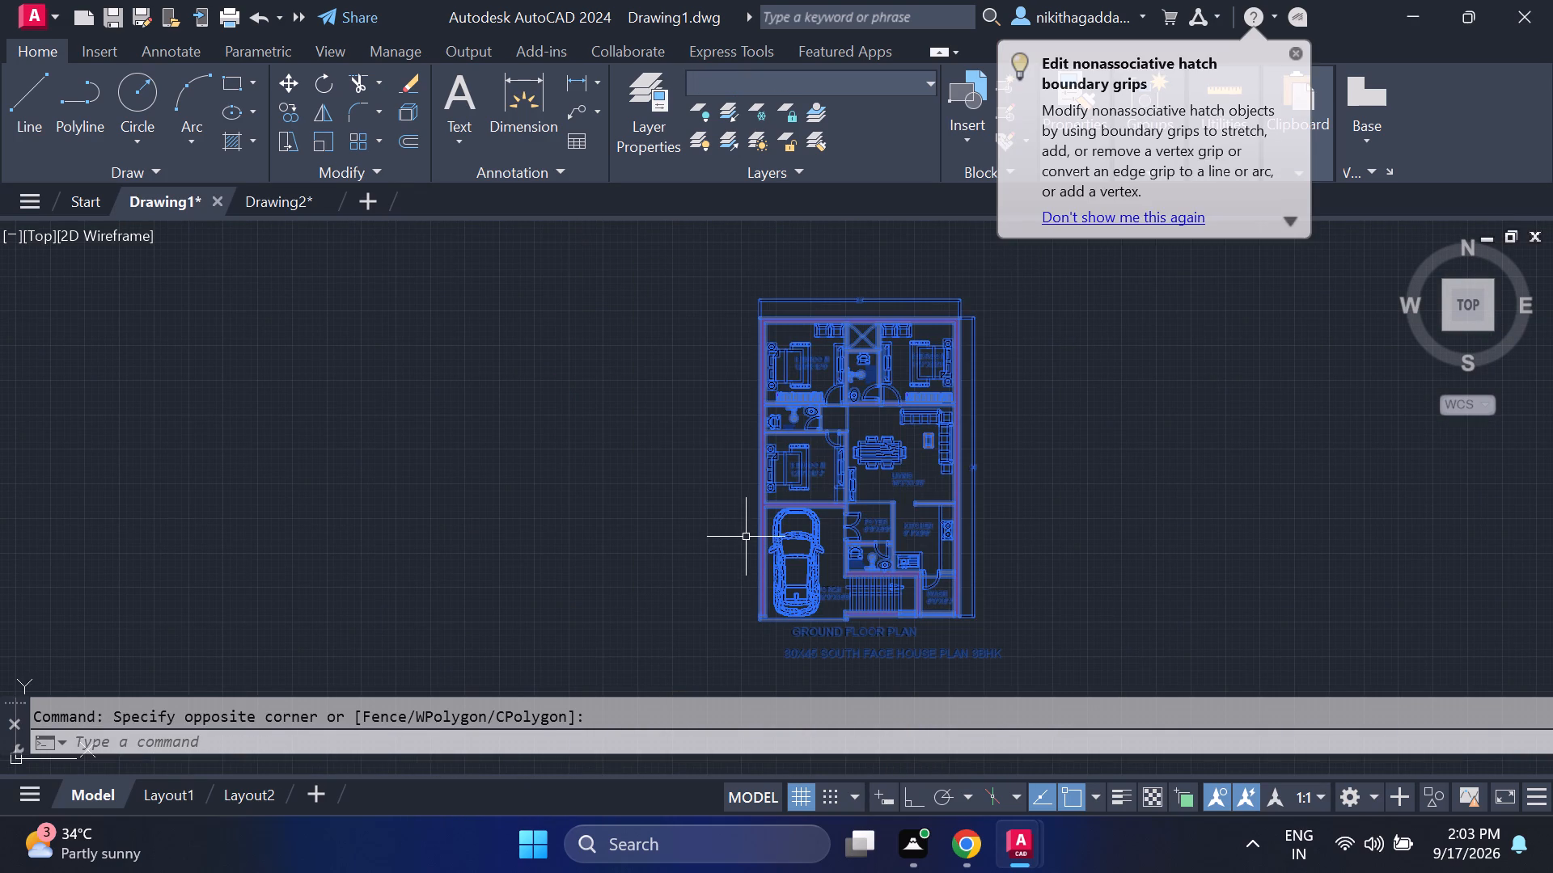
{"action": "key", "text": "ctrl+c"}
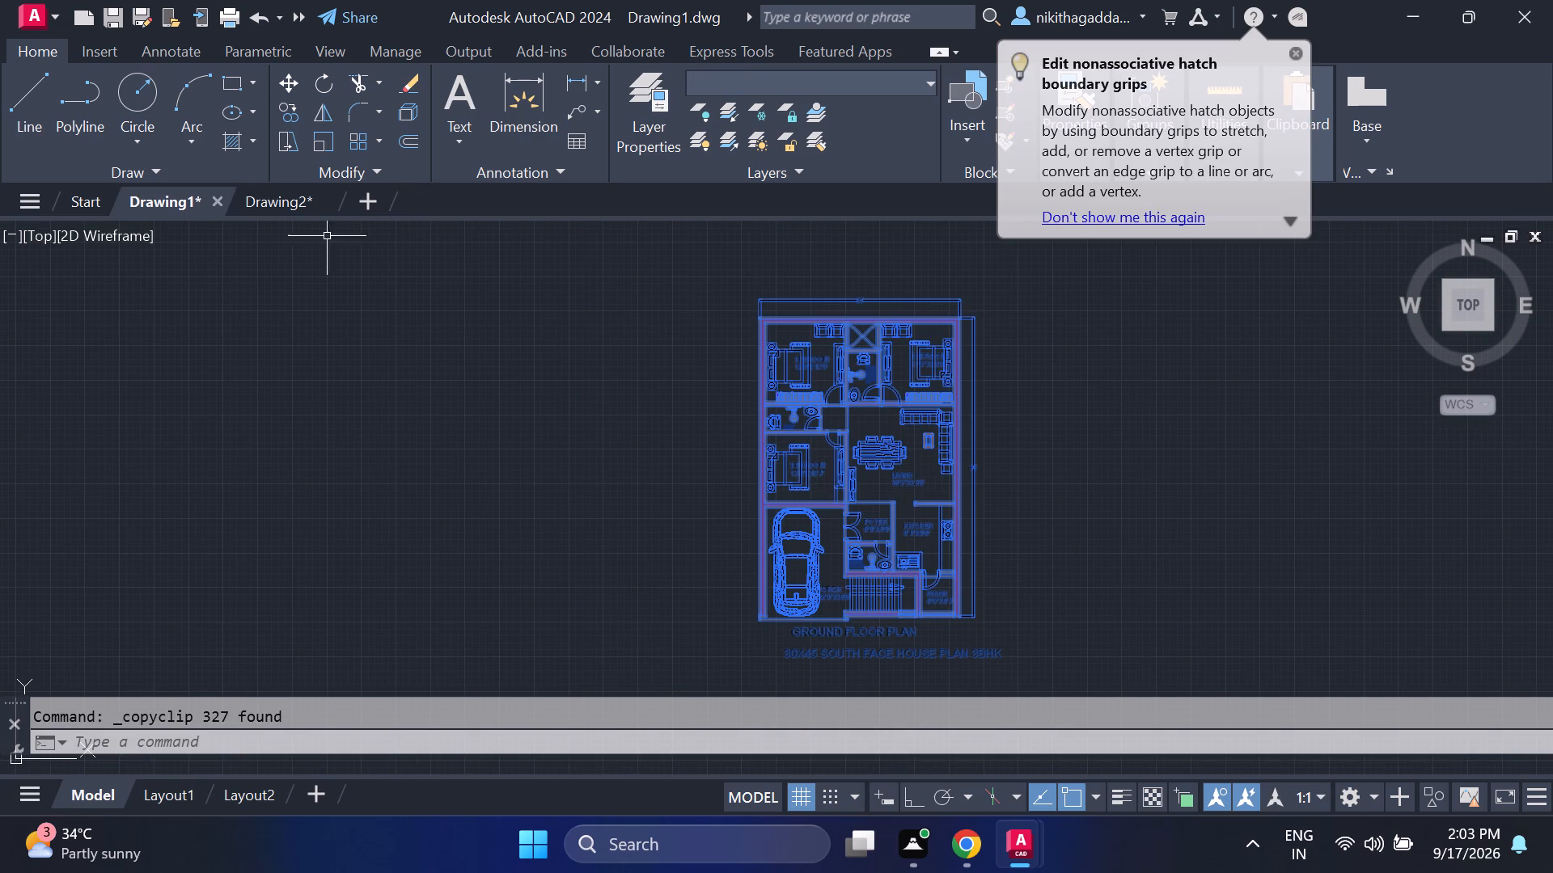
{"action": "left_click", "coordinate": [279, 202]}
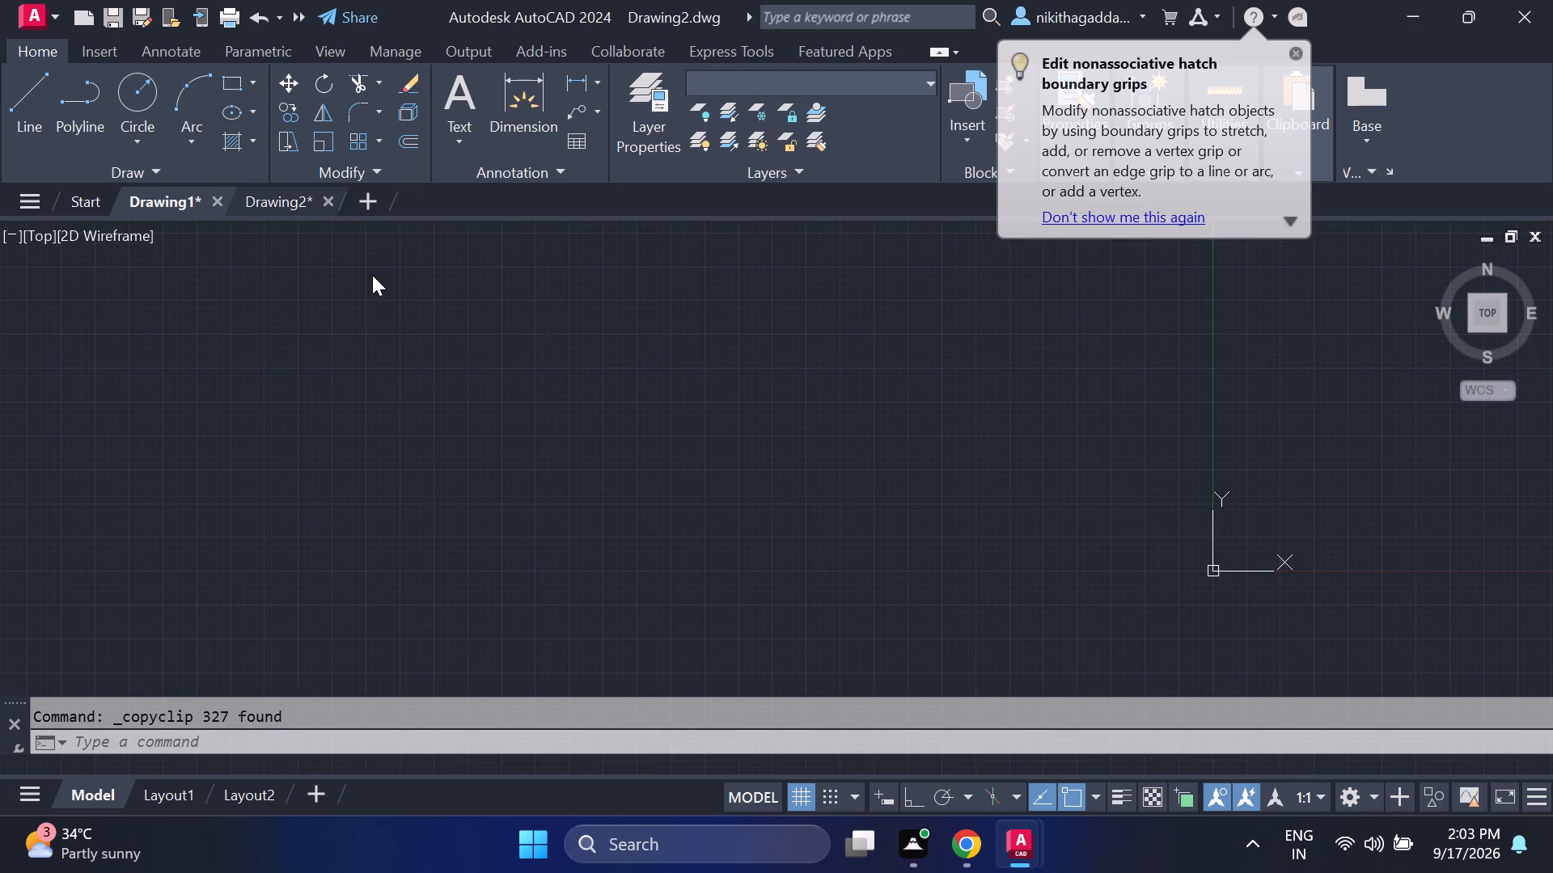
{"action": "key", "text": "ctrl+v"}
{"action": "left_click_drag", "start_coordinate": [391, 274], "coordinate": [527, 453], "text": "ctrl"}
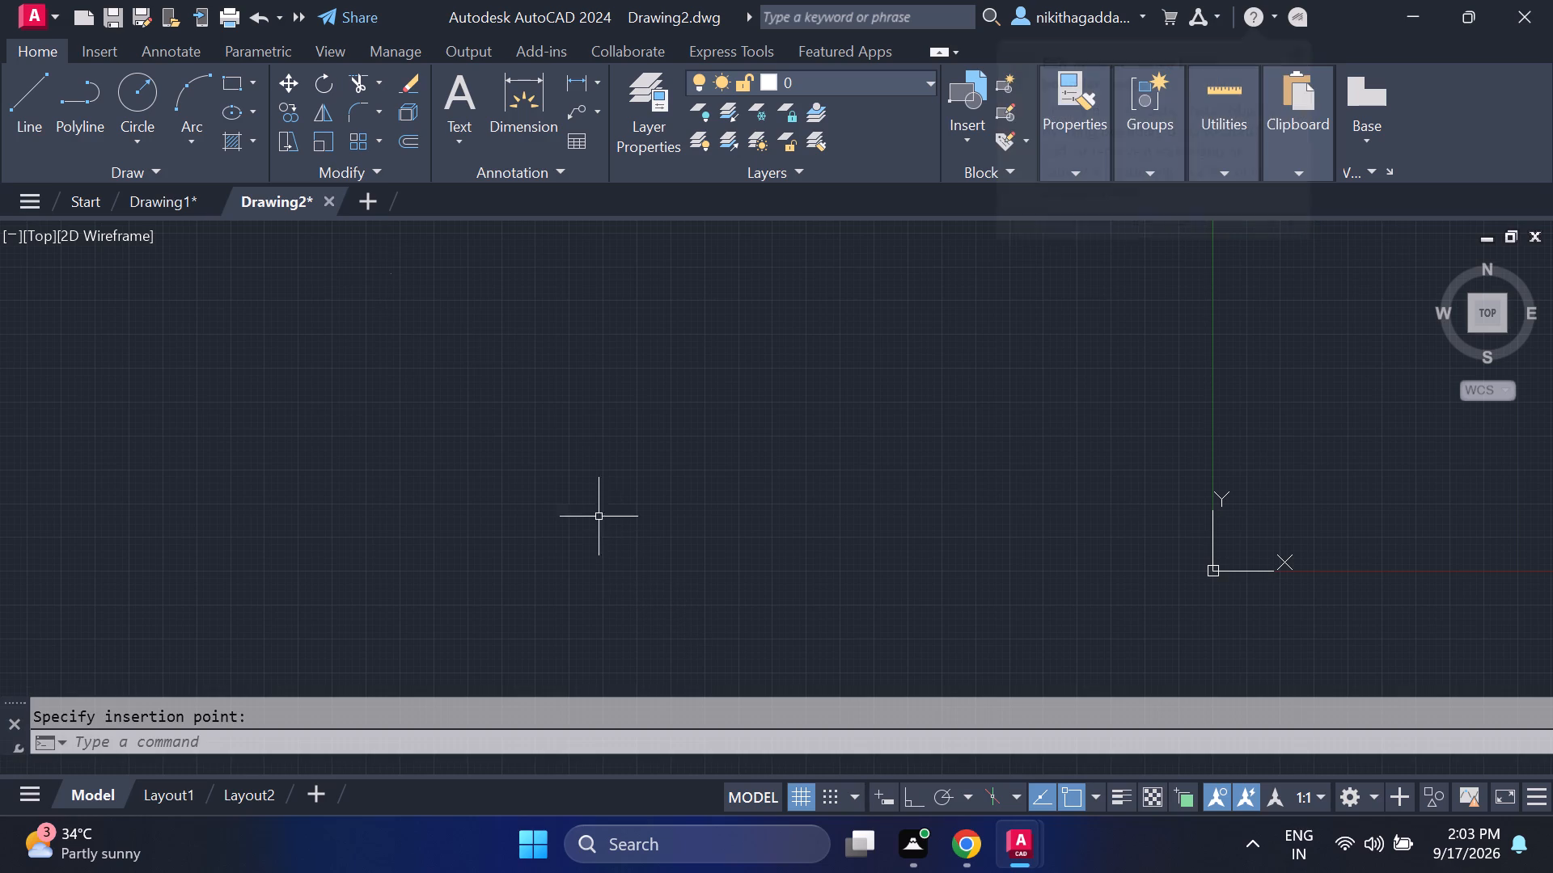
Locate the pasted house plan in Drawing2's model space and examine how it came across.
{"action": "scroll", "coordinate": [608, 535], "scroll_direction": "up", "scroll_amount": 3}
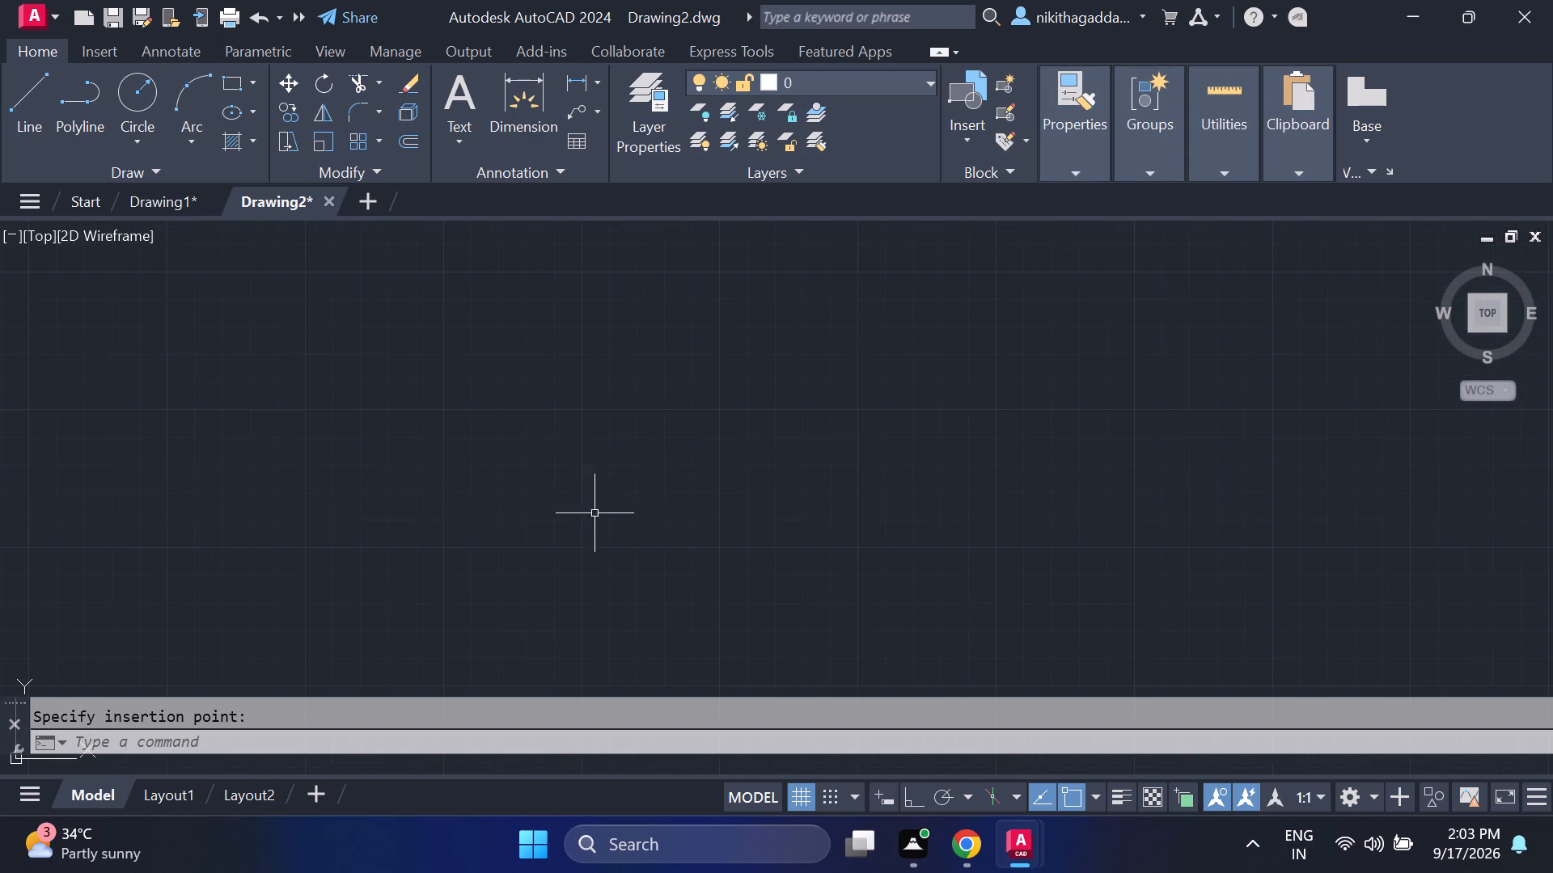
{"action": "scroll", "coordinate": [521, 486], "scroll_direction": "down", "scroll_amount": 6}
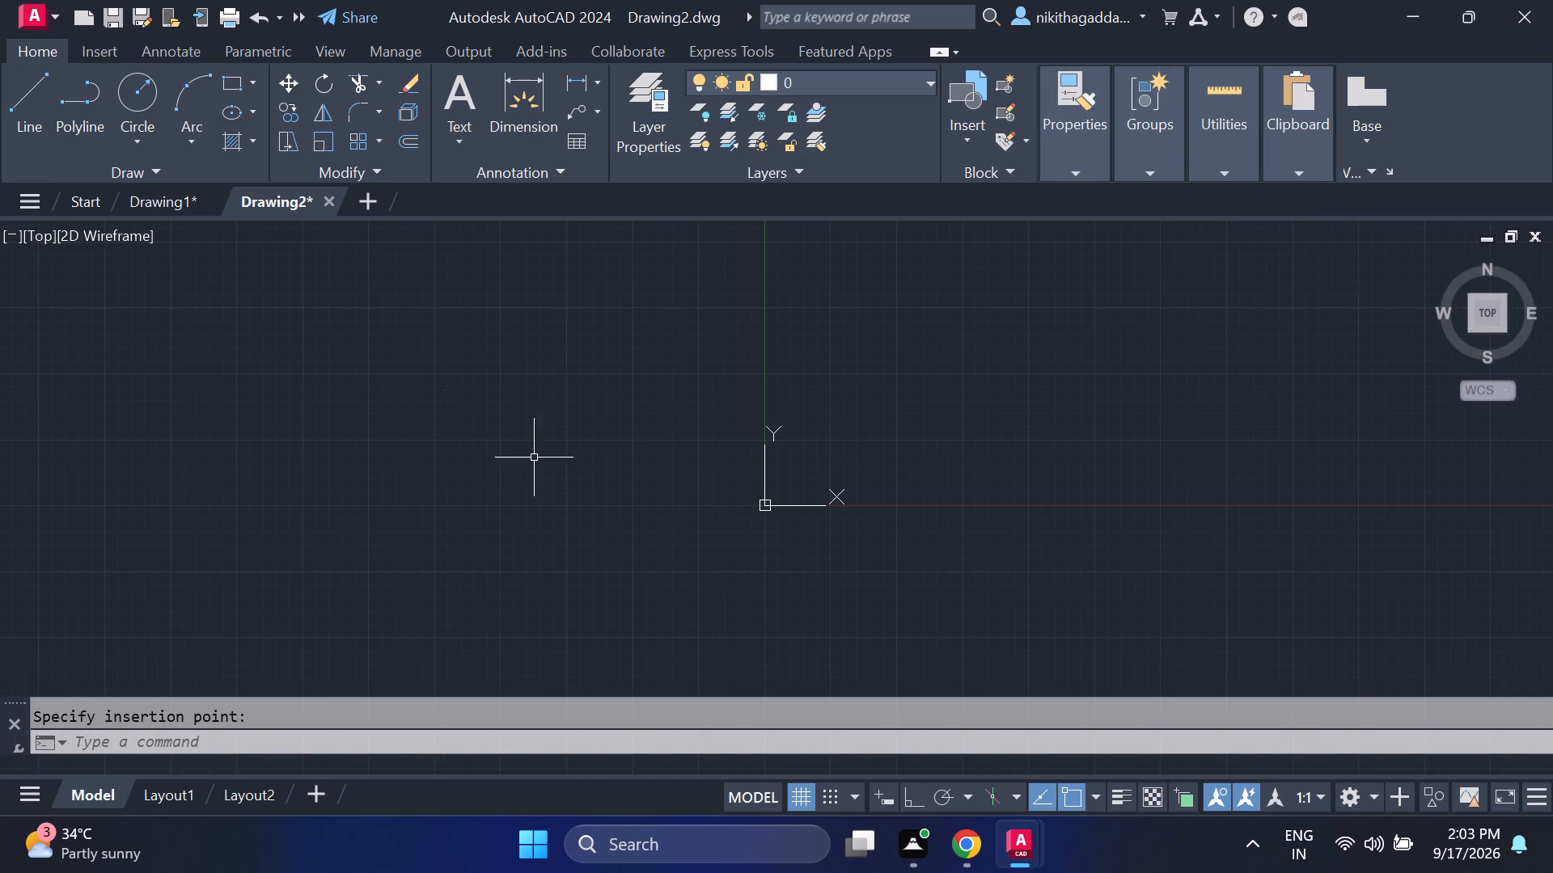
{"action": "scroll", "coordinate": [438, 394], "scroll_direction": "up", "scroll_amount": 10}
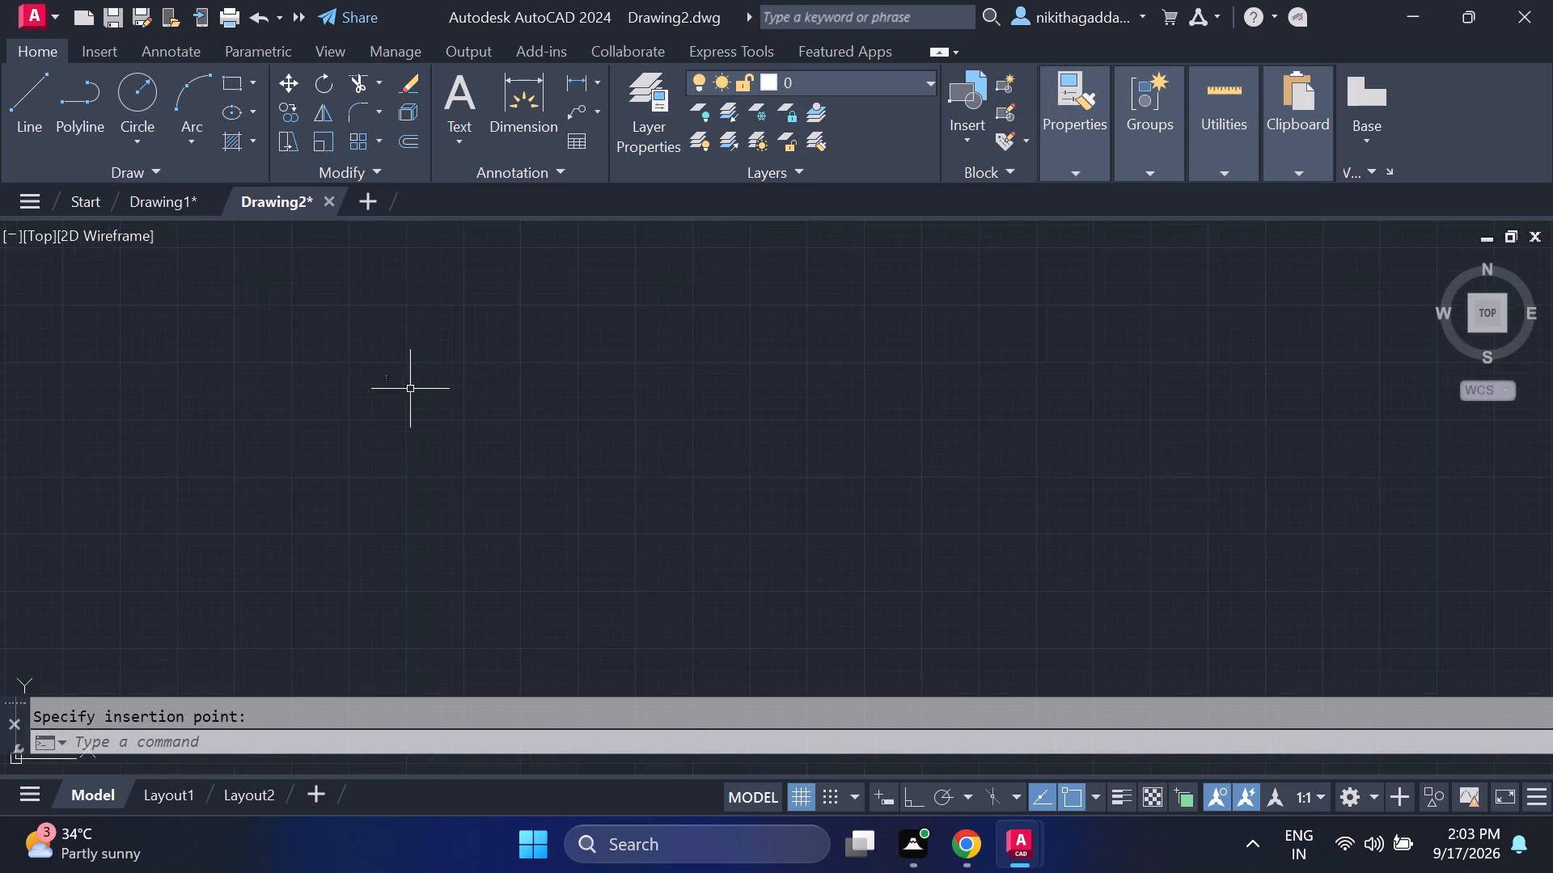
{"action": "scroll", "coordinate": [344, 356], "scroll_direction": "up", "scroll_amount": 4}
{"action": "scroll", "coordinate": [518, 488], "scroll_direction": "up", "scroll_amount": 4}
{"action": "scroll", "coordinate": [663, 497], "scroll_direction": "up", "scroll_amount": 1}
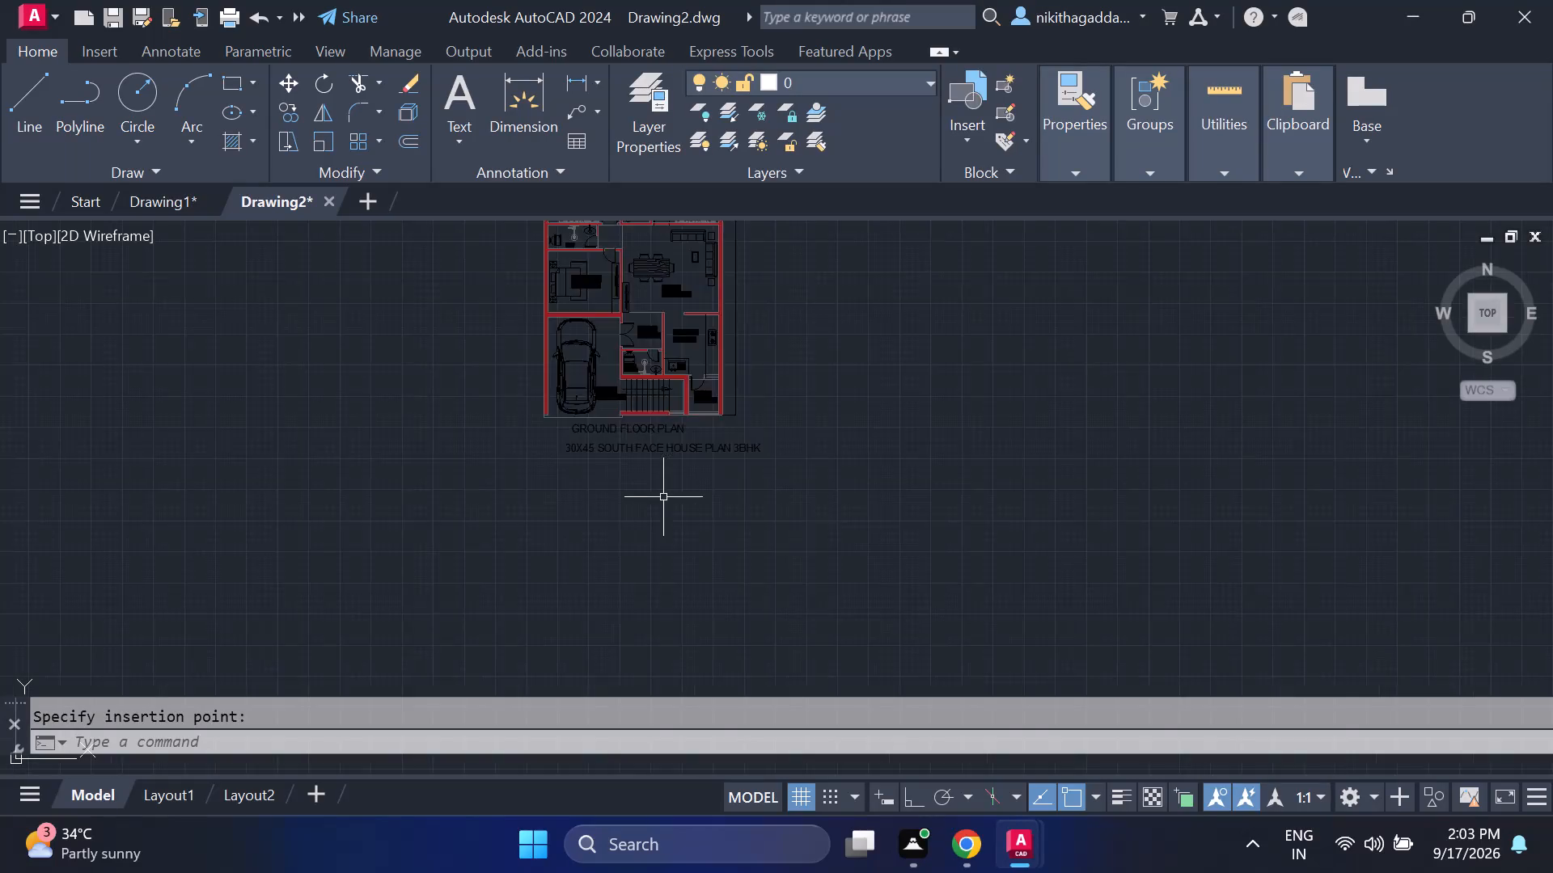
{"action": "scroll", "coordinate": [663, 497], "scroll_direction": "up", "scroll_amount": 2}
{"action": "scroll", "coordinate": [517, 462], "scroll_direction": "down", "scroll_amount": 2}
{"action": "key", "text": "Escape"}
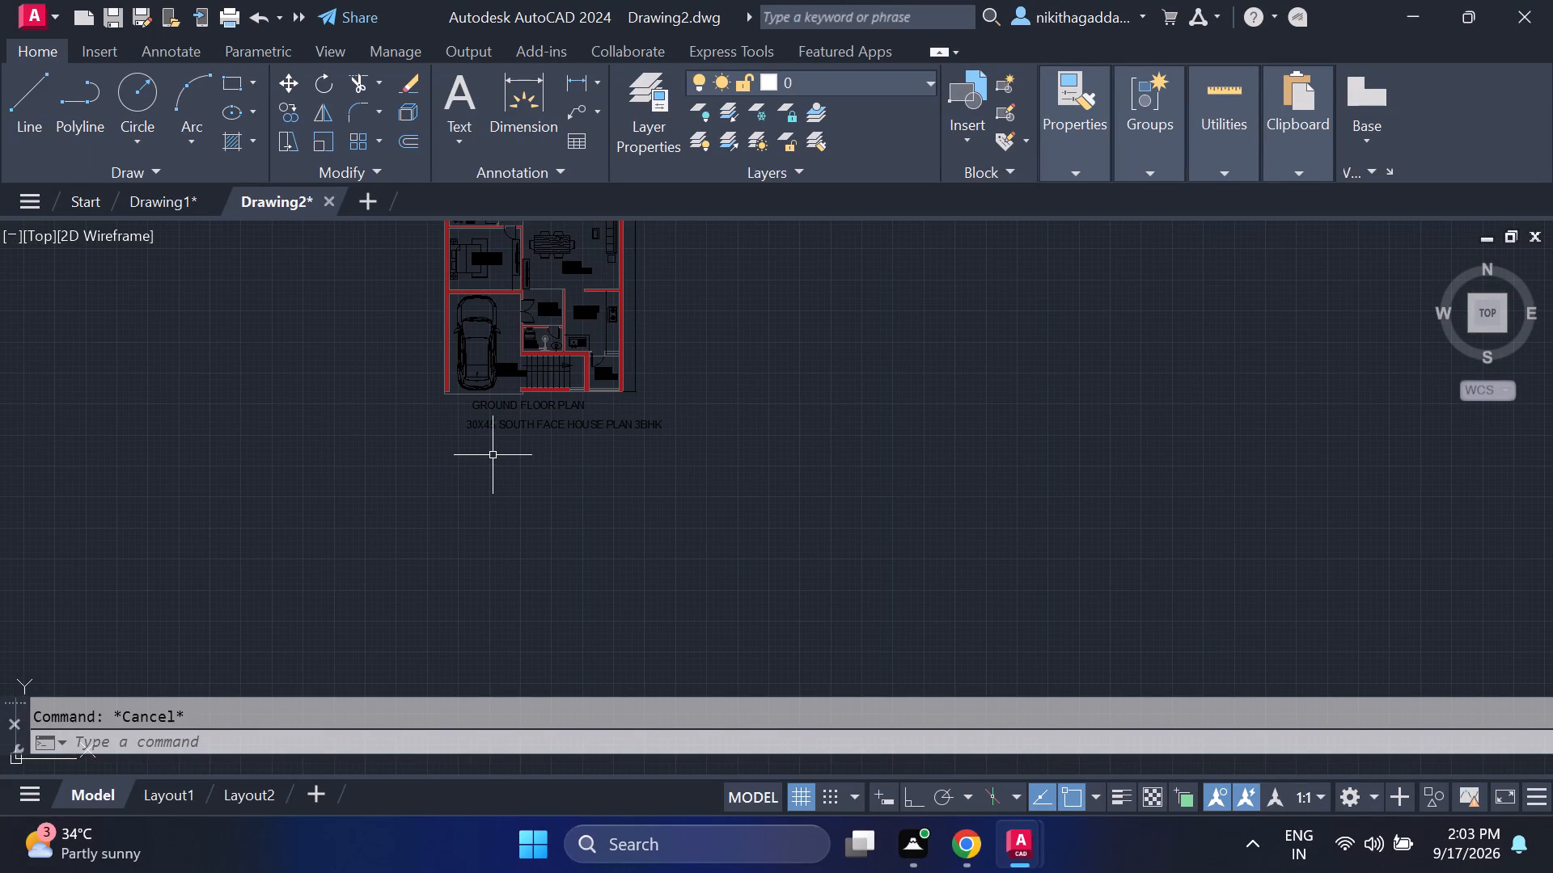
{"action": "middle_click_drag", "start_coordinate": [503, 451], "coordinate": [644, 622]}
{"action": "middle_click_drag", "start_coordinate": [658, 615], "coordinate": [660, 666]}
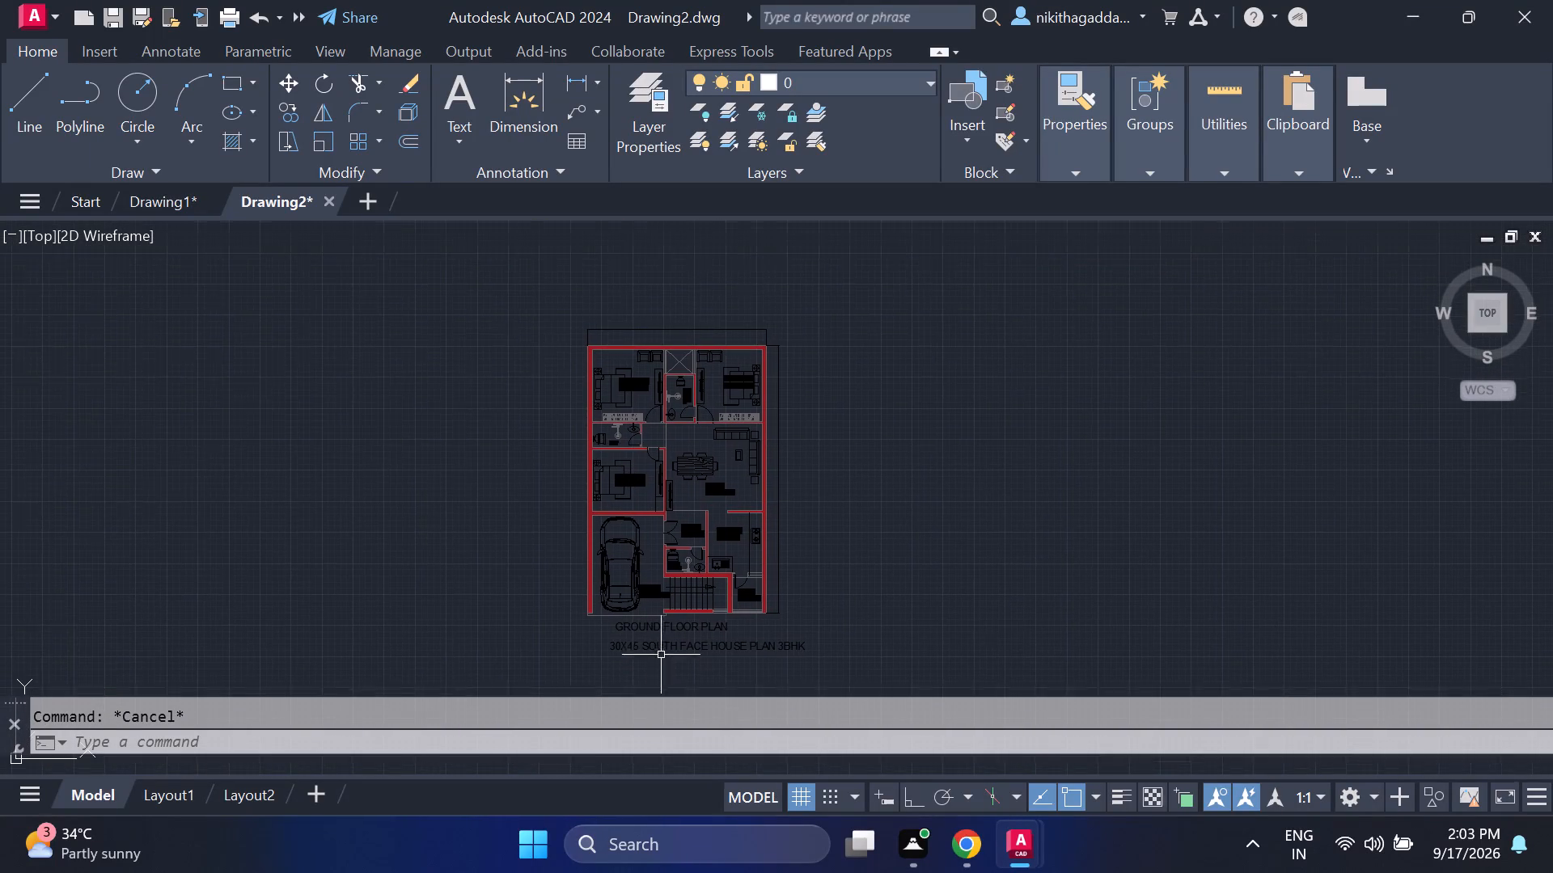
{"action": "scroll", "coordinate": [664, 647], "scroll_direction": "up", "scroll_amount": 1}
Examine the size and position of the house plan inside the viewport on Drawing2's Layout1.
{"action": "left_click", "coordinate": [148, 799]}
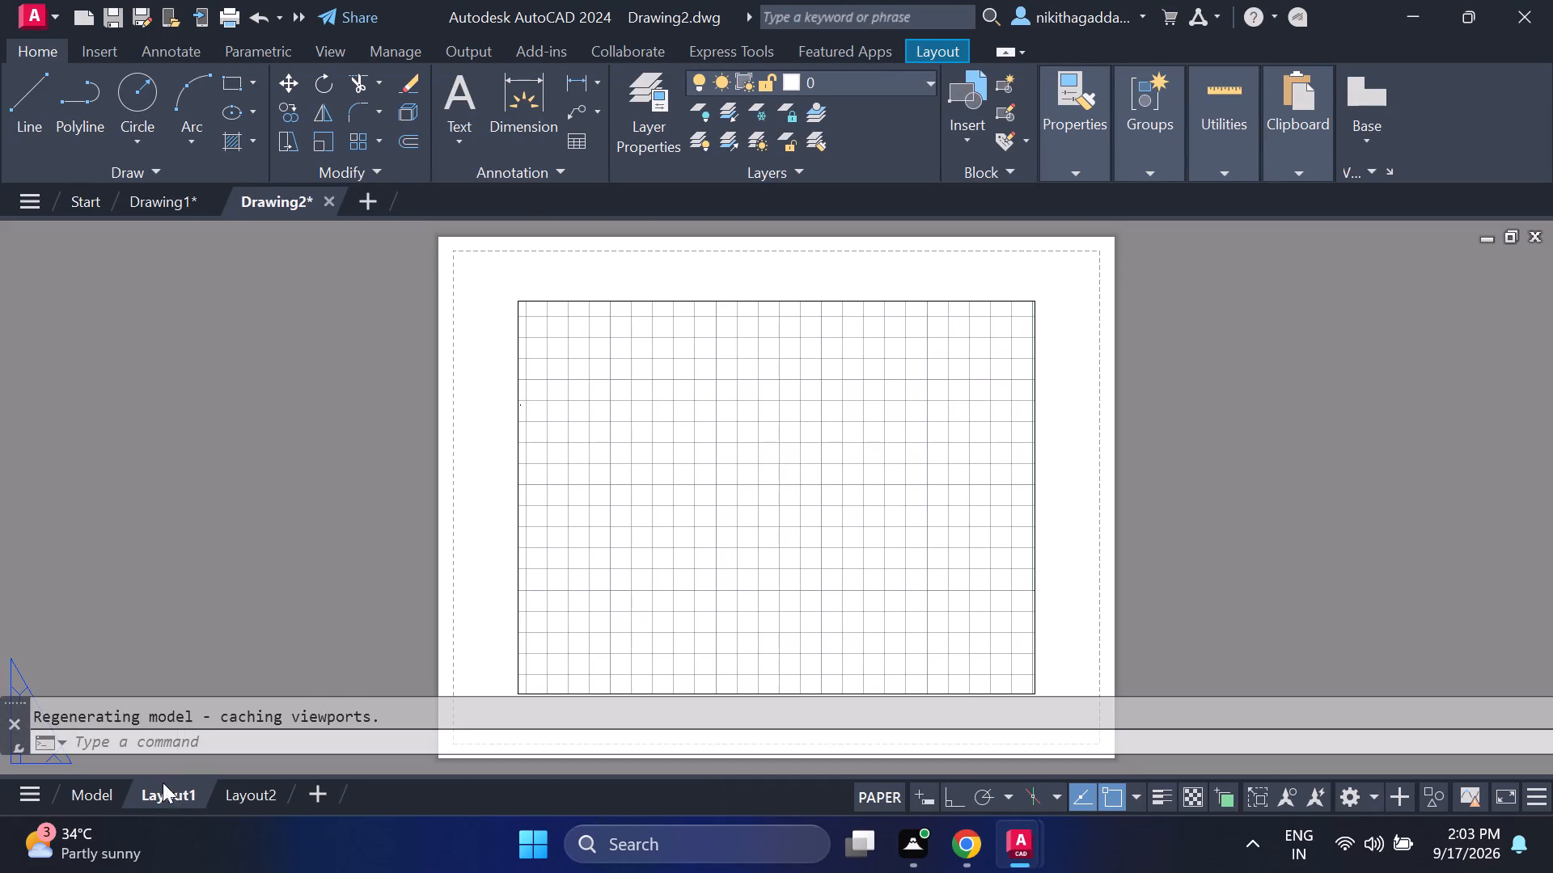
{"action": "middle_click_drag", "start_coordinate": [563, 543], "coordinate": [511, 492]}
{"action": "scroll", "coordinate": [448, 314], "scroll_direction": "up", "scroll_amount": 4}
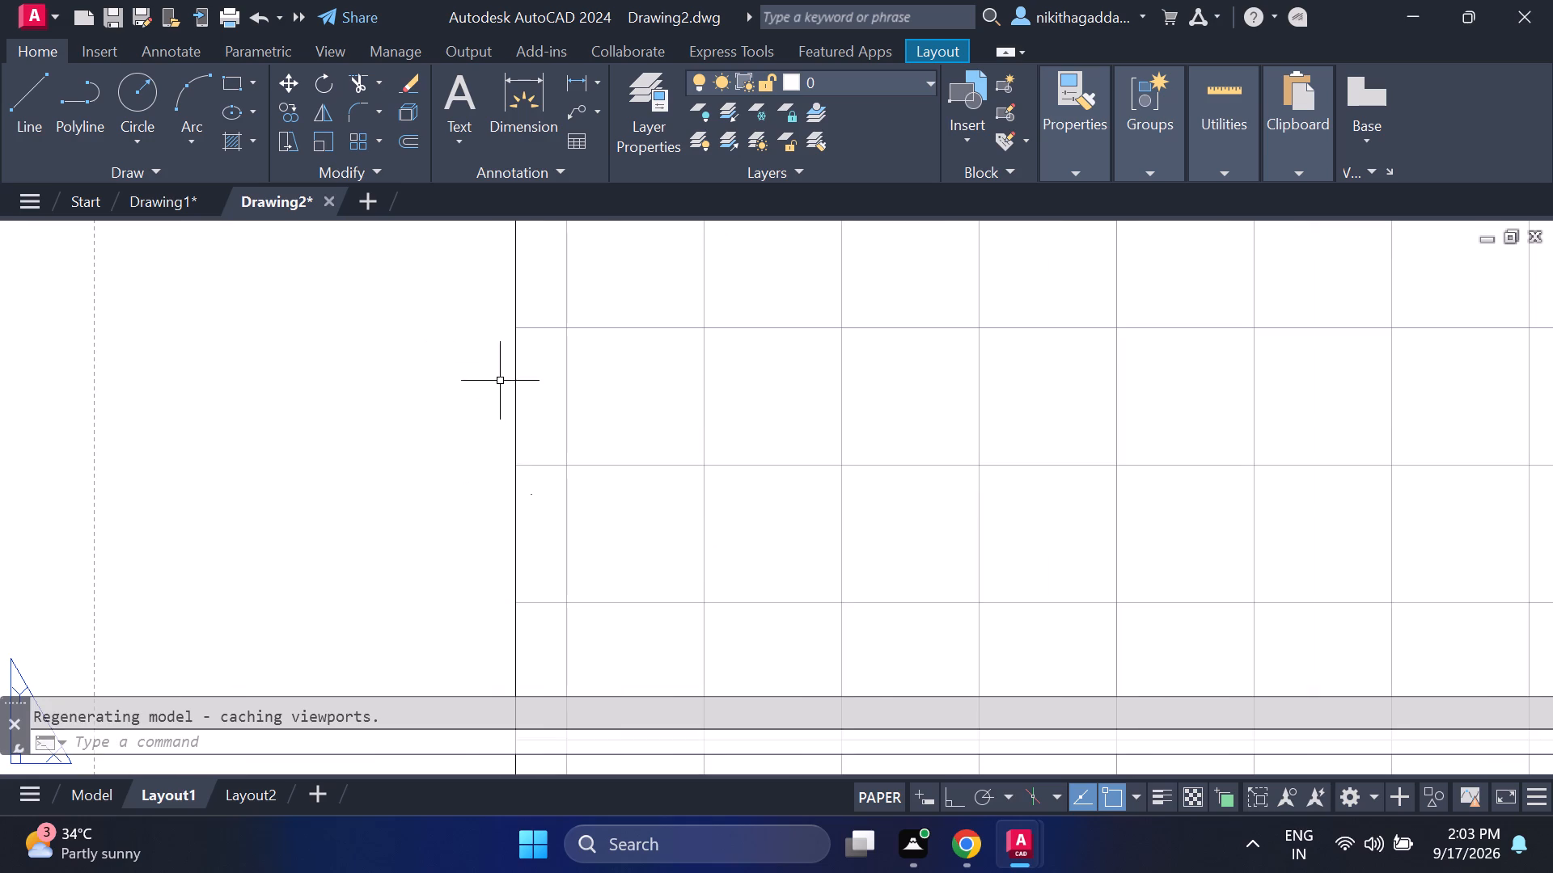
{"action": "scroll", "coordinate": [522, 510], "scroll_direction": "up", "scroll_amount": 3}
{"action": "scroll", "coordinate": [575, 441], "scroll_direction": "up", "scroll_amount": 4}
{"action": "scroll", "coordinate": [495, 386], "scroll_direction": "up", "scroll_amount": 4}
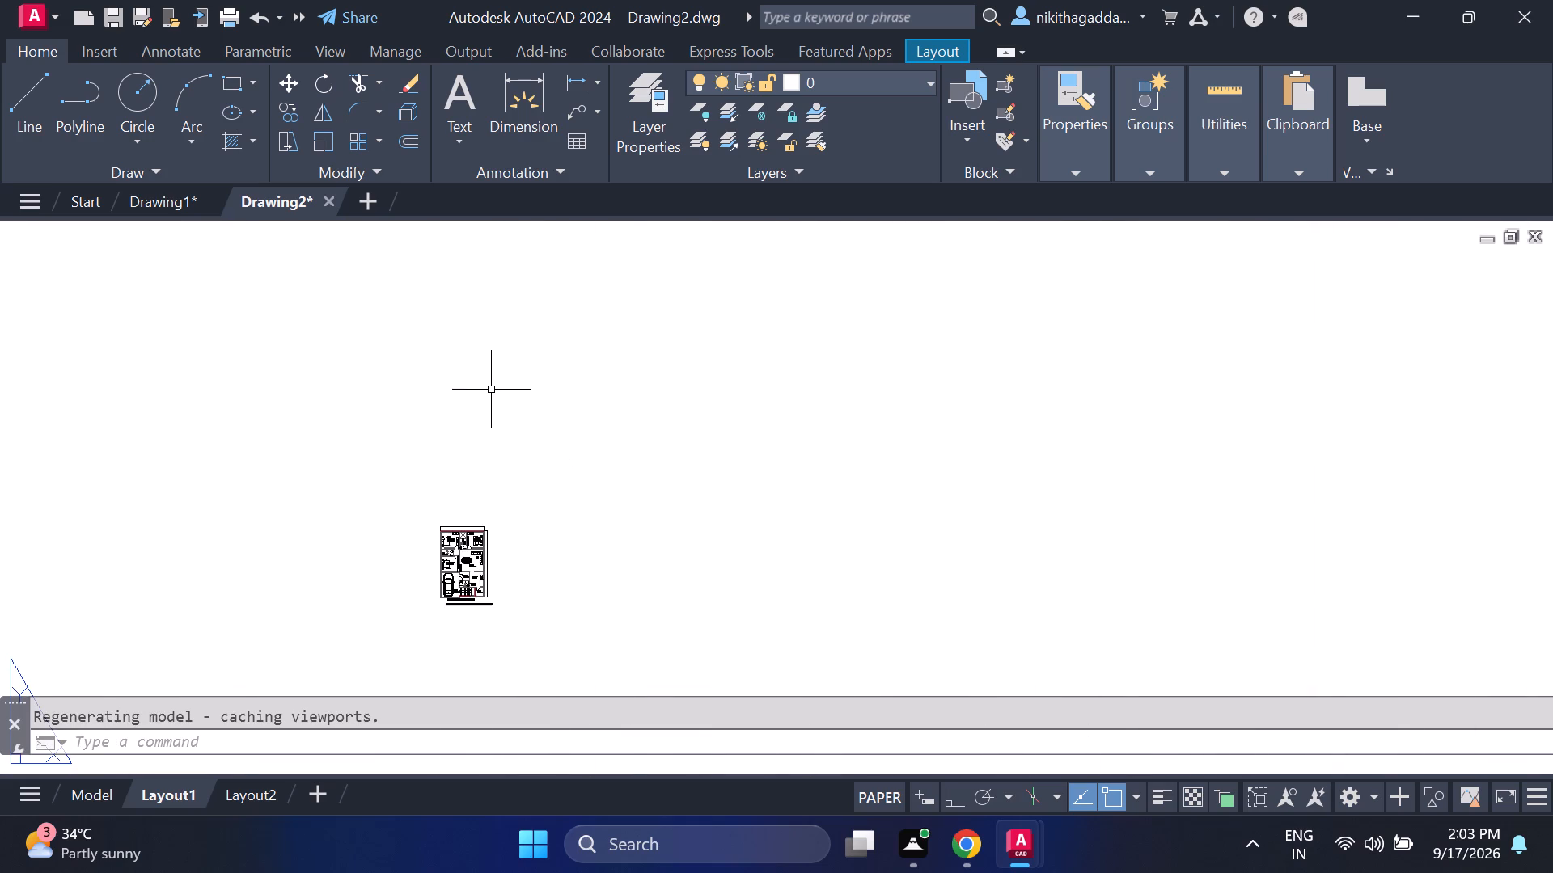
{"action": "scroll", "coordinate": [506, 483], "scroll_direction": "down", "scroll_amount": 6}
{"action": "scroll", "coordinate": [626, 592], "scroll_direction": "down", "scroll_amount": 7}
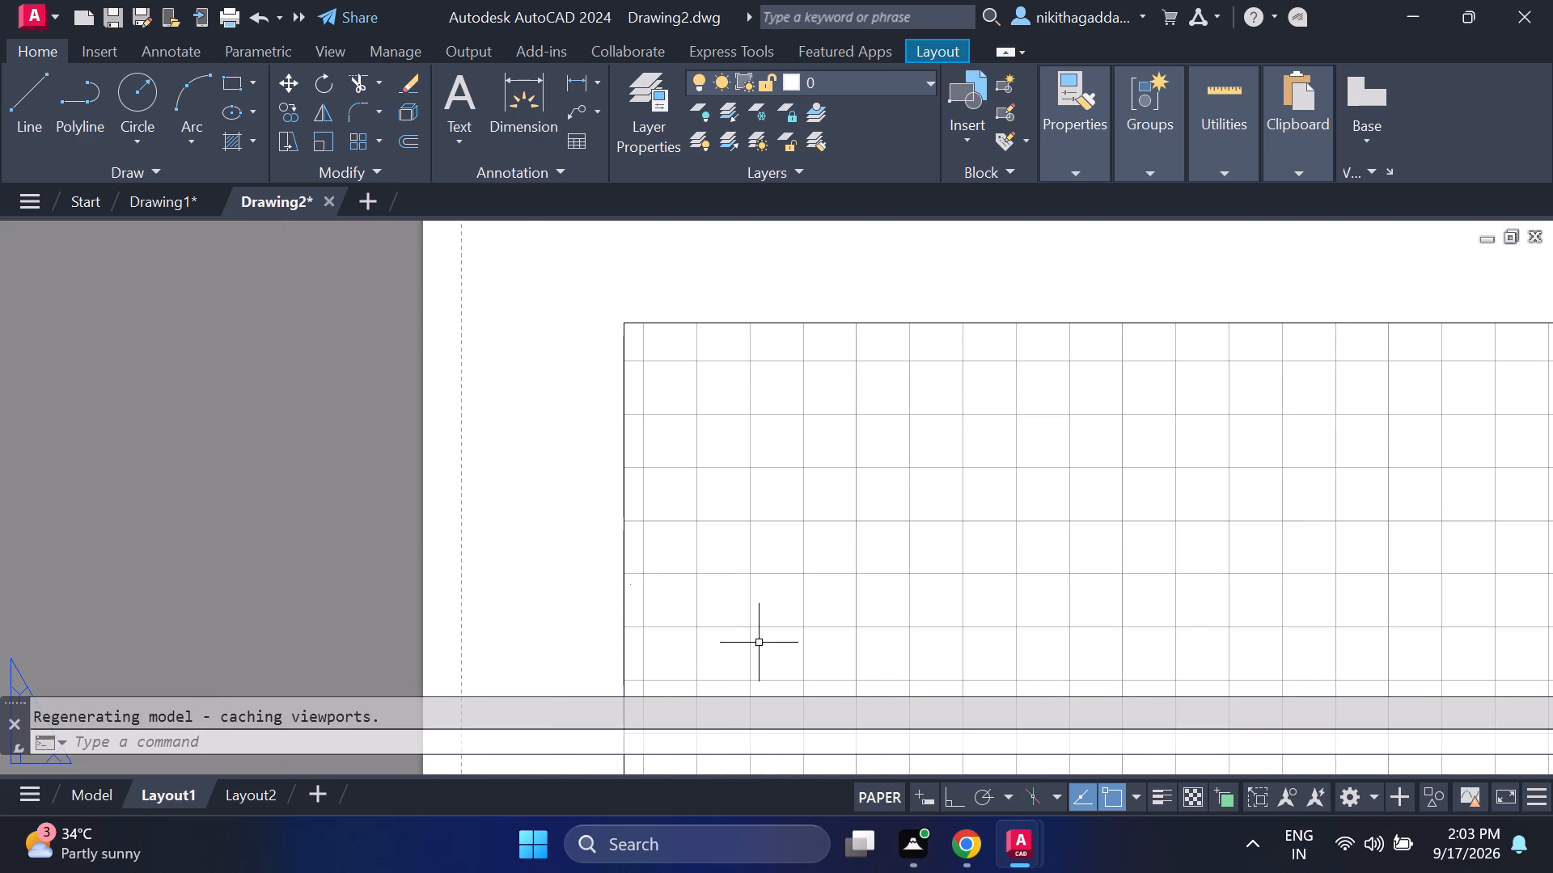
{"action": "middle_click_drag", "start_coordinate": [766, 639], "coordinate": [647, 488]}
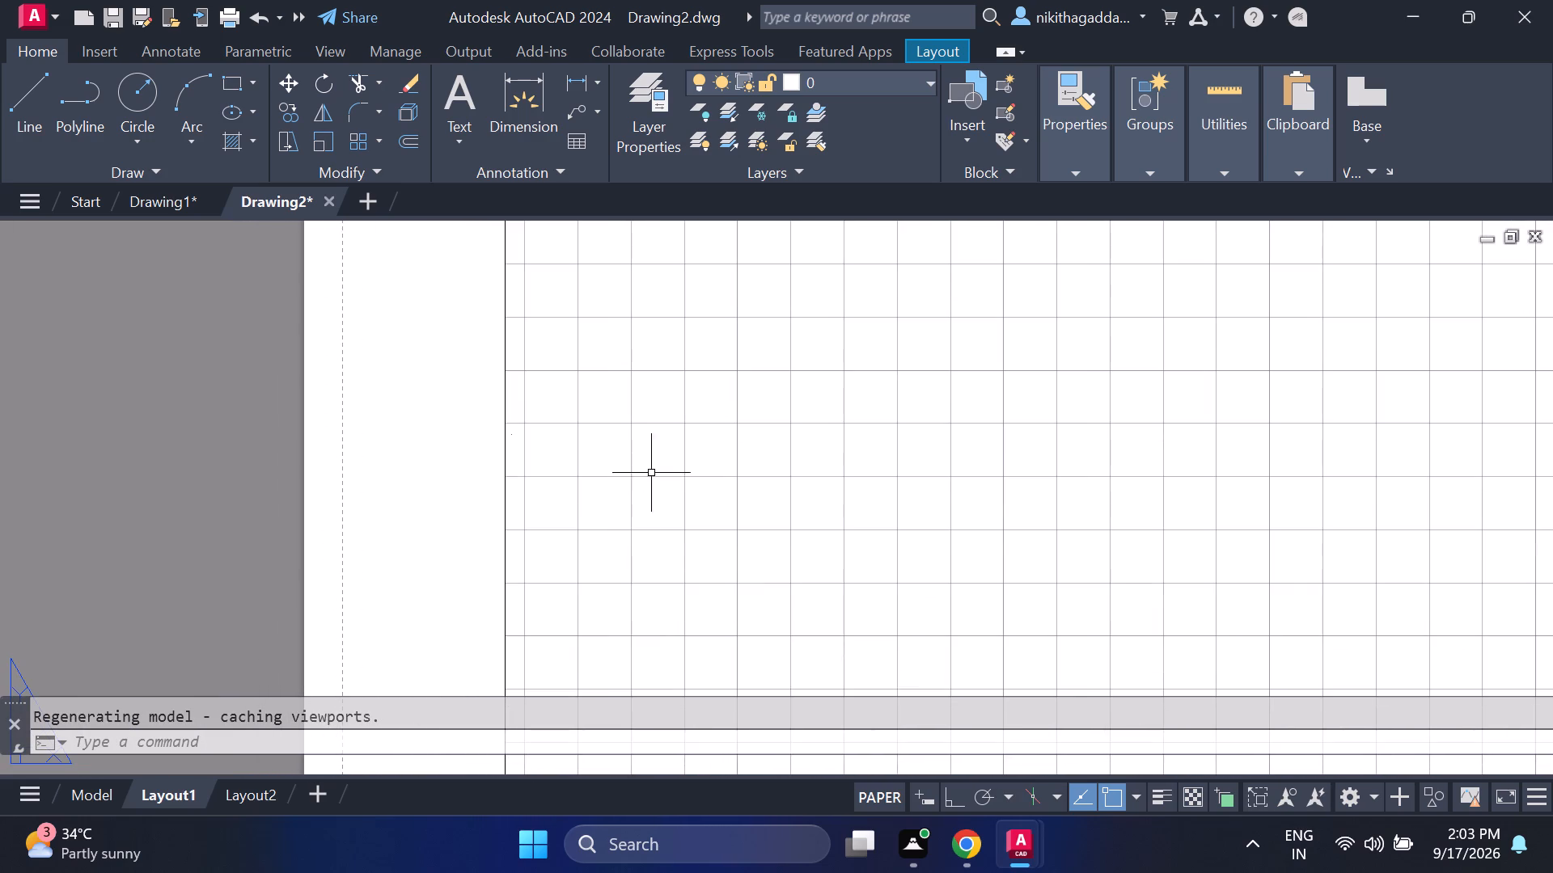
{"action": "scroll", "coordinate": [657, 462], "scroll_direction": "down", "scroll_amount": 3}
{"action": "scroll", "coordinate": [648, 462], "scroll_direction": "up", "scroll_amount": 3}
{"action": "scroll", "coordinate": [546, 453], "scroll_direction": "up", "scroll_amount": 4}
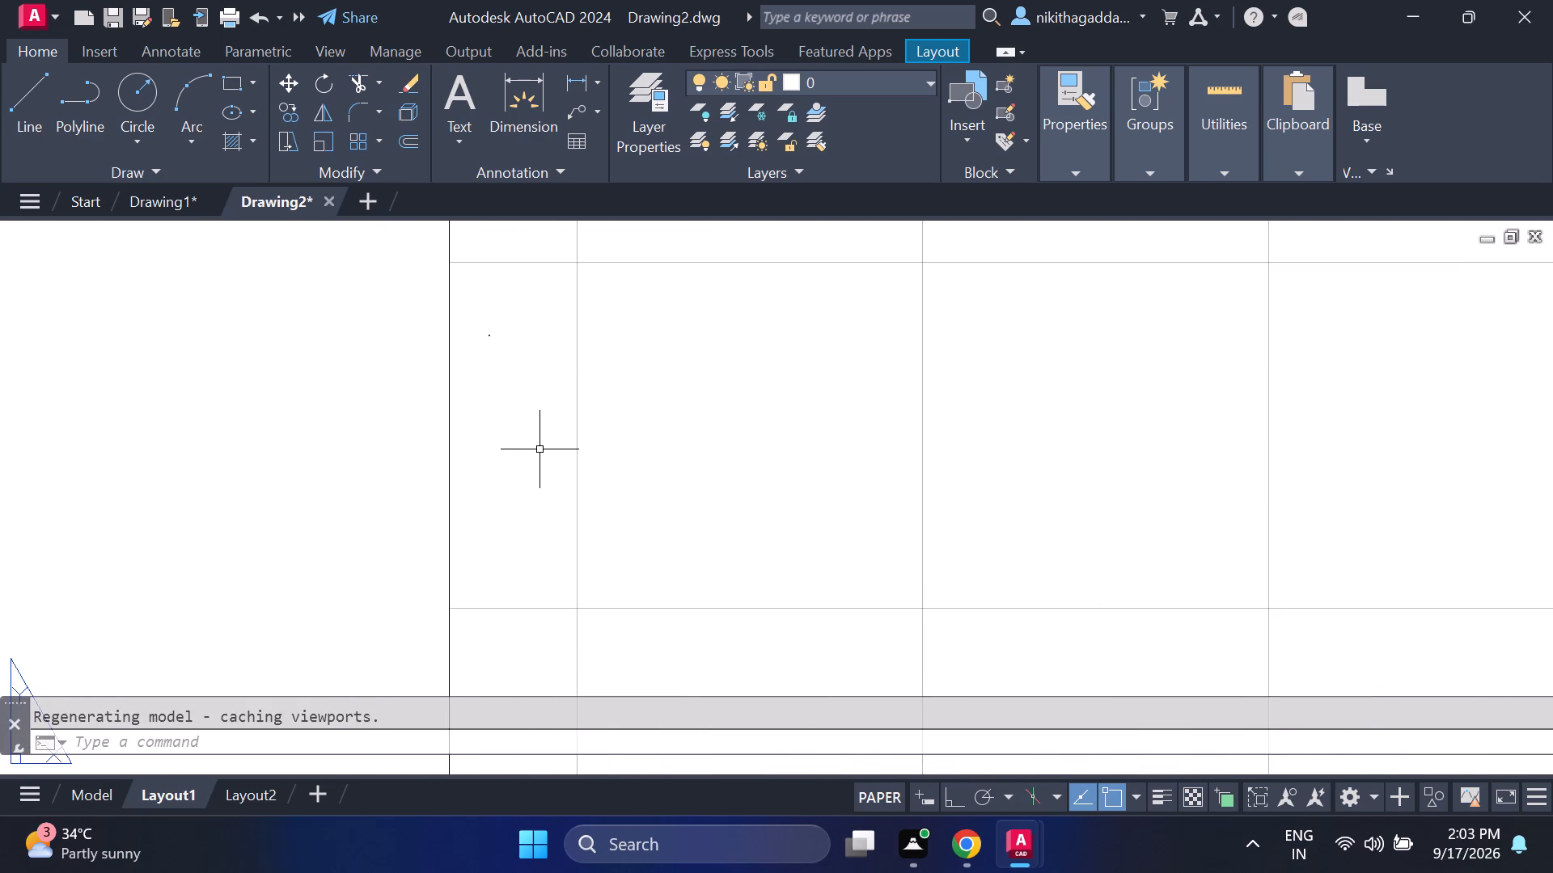
Modify Layout1's page setup to use the DWG To PDF.pc3 plotter with ISO full bleed B0 (1000.00 x 1414.00 MM) paper.
{"action": "right_click", "coordinate": [180, 782]}
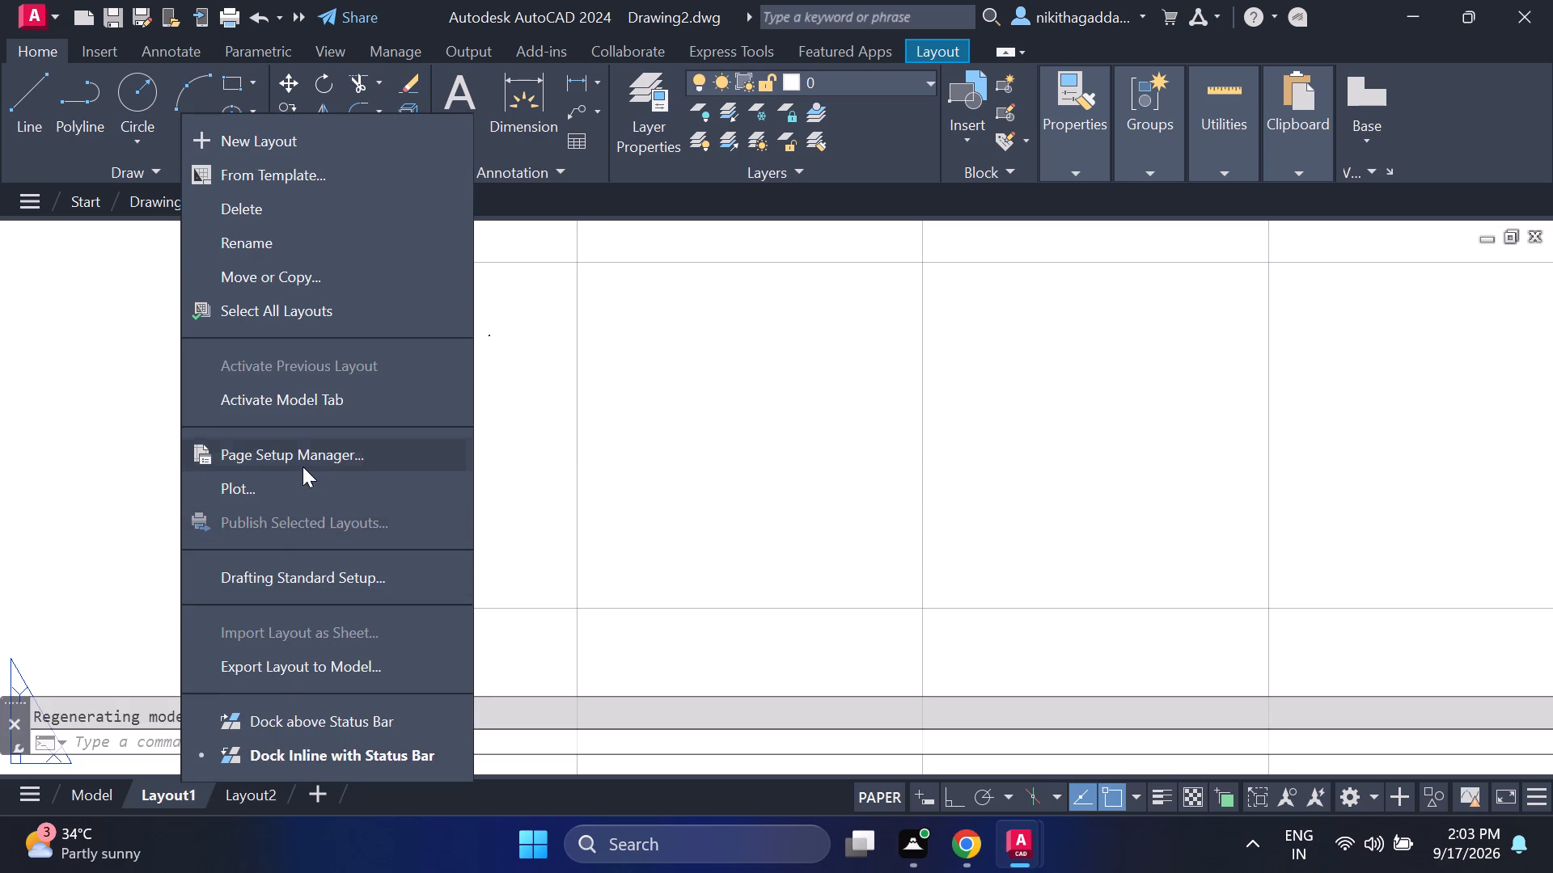
{"action": "left_click", "coordinate": [303, 462]}
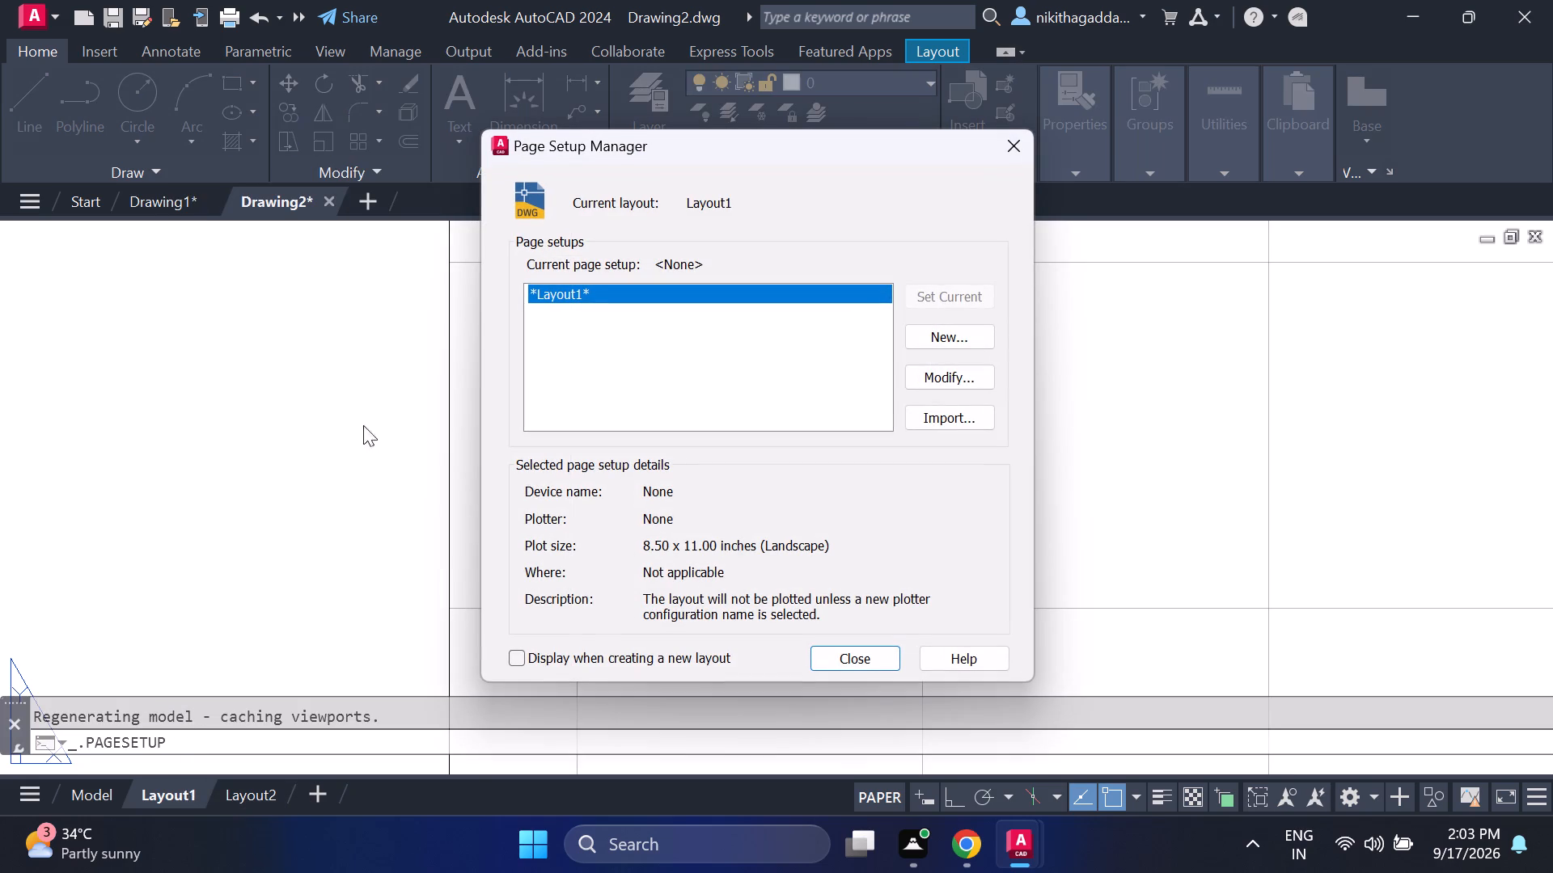
{"action": "left_click", "coordinate": [942, 379]}
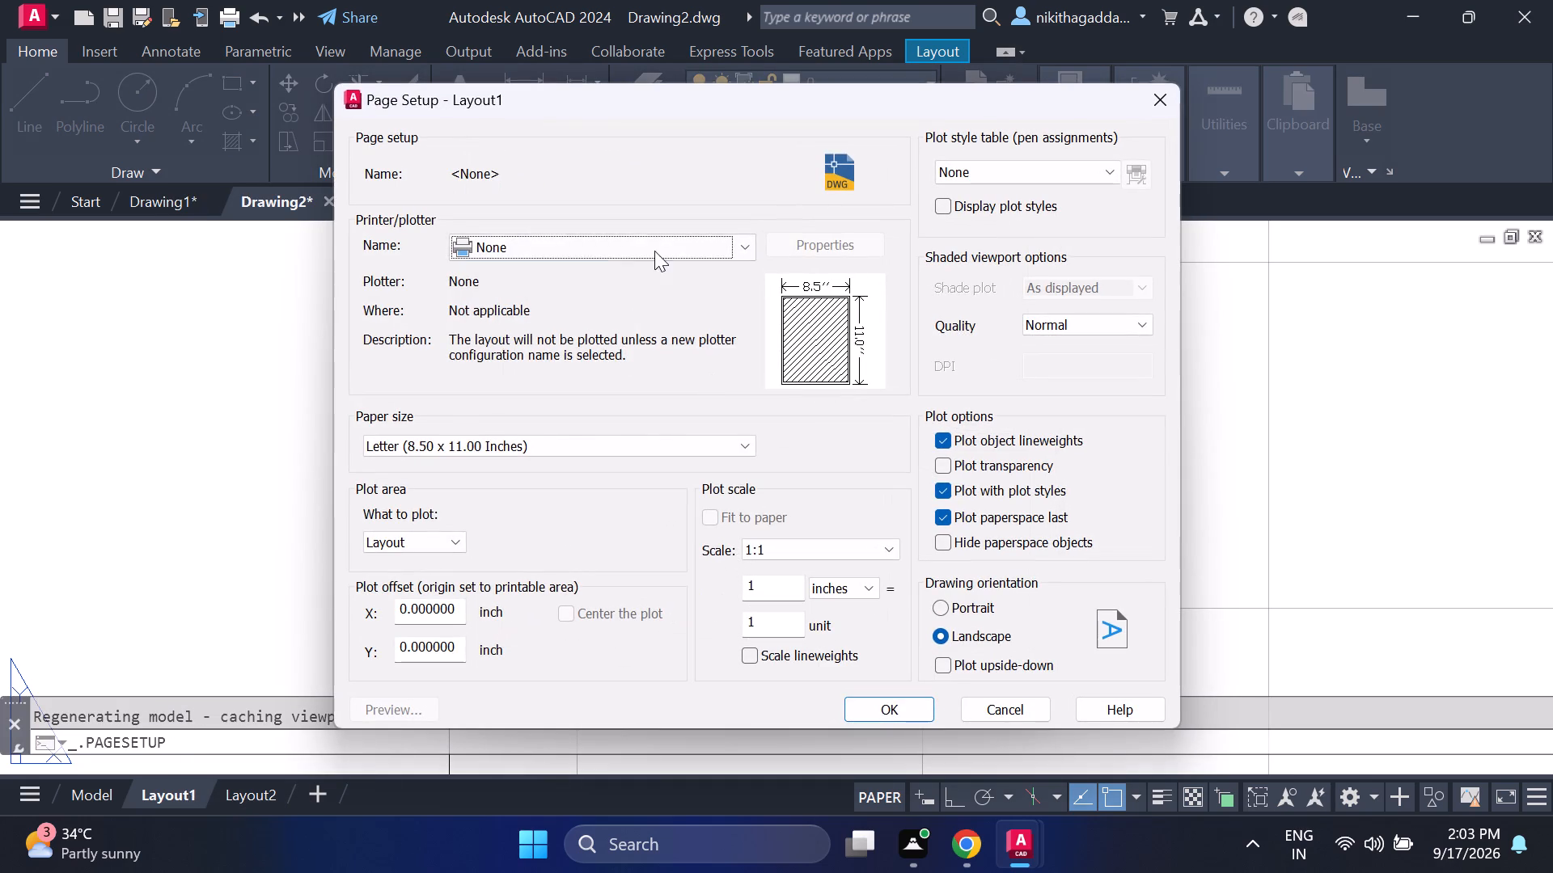
{"action": "left_click", "coordinate": [654, 250]}
{"action": "left_click", "coordinate": [535, 497]}
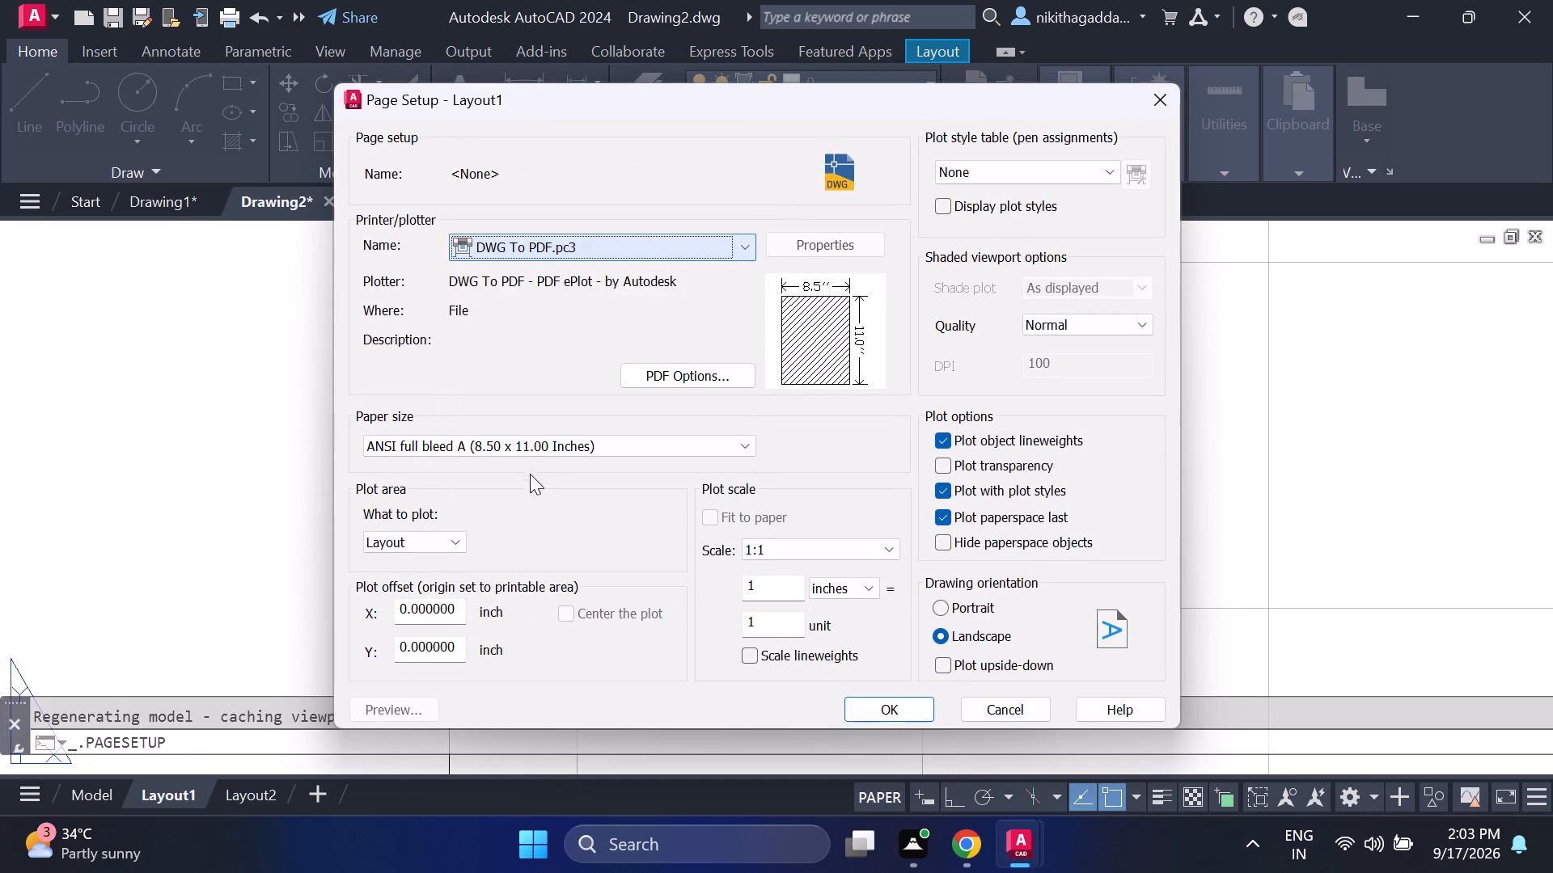
{"action": "left_click", "coordinate": [534, 445]}
{"action": "scroll", "coordinate": [548, 254], "scroll_direction": "down", "scroll_amount": 7}
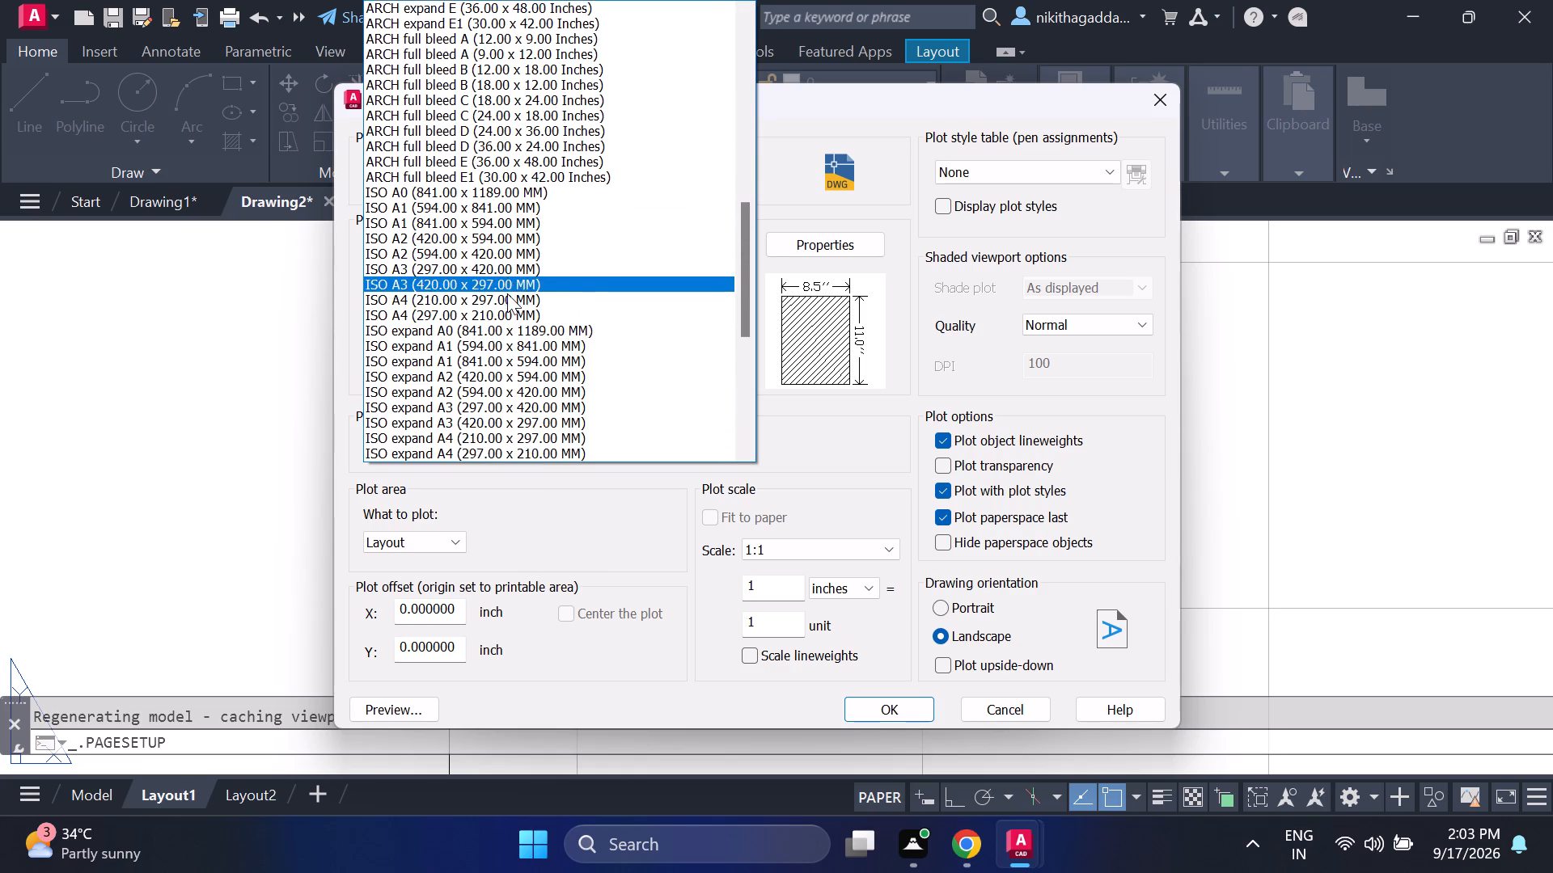
{"action": "scroll", "coordinate": [507, 293], "scroll_direction": "down", "scroll_amount": 4}
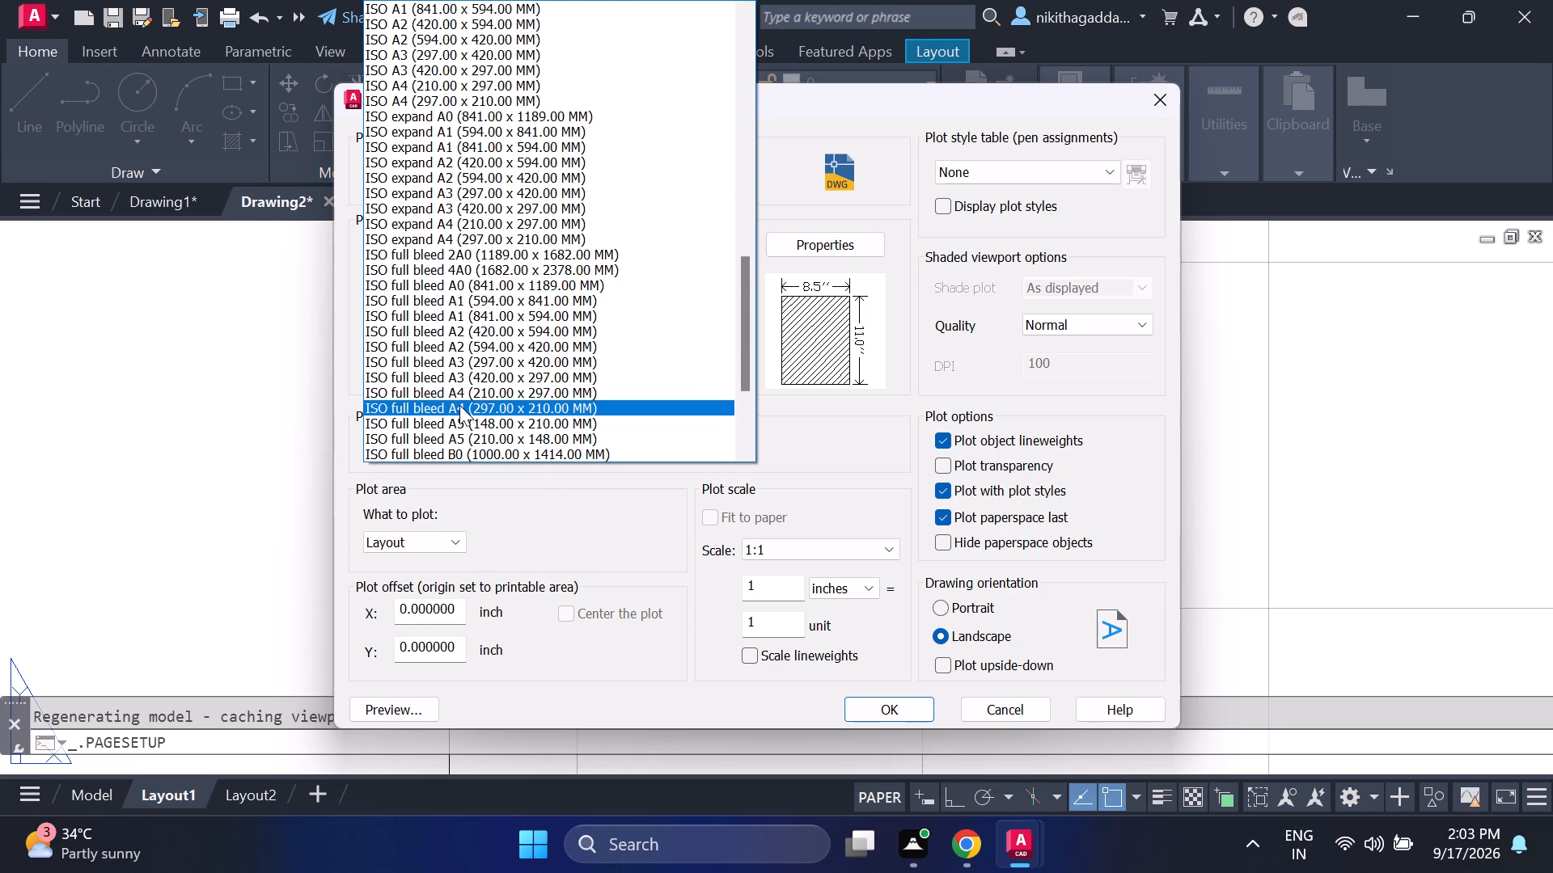
{"action": "scroll", "coordinate": [459, 405], "scroll_direction": "down", "scroll_amount": 1}
{"action": "left_click", "coordinate": [459, 405]}
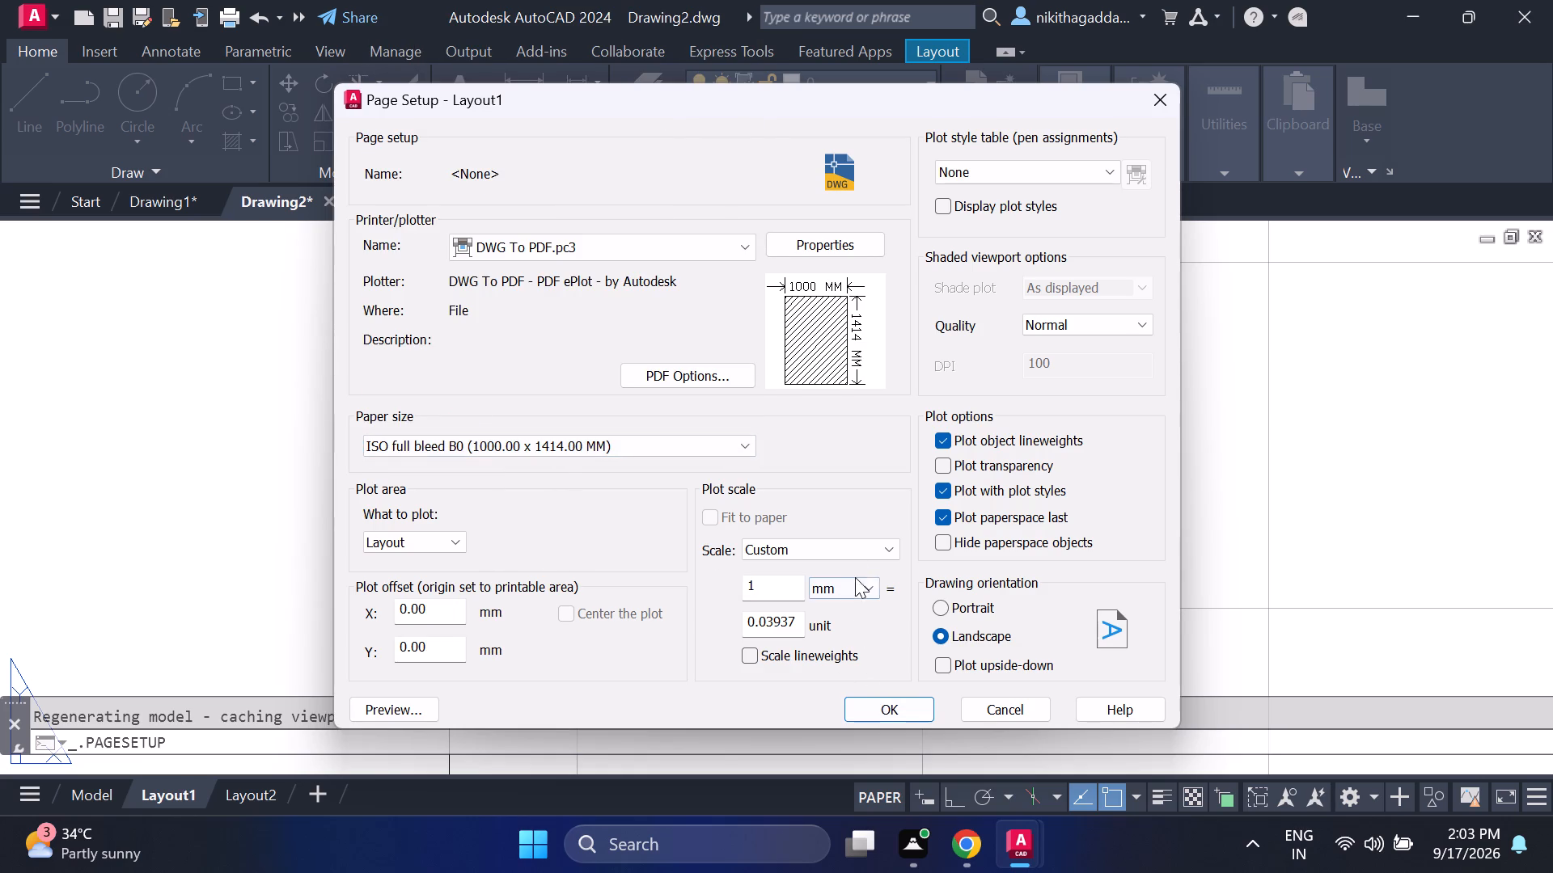
Choose the 1:1 plot scale, switch its units to inches so 1 inch = 25.4 units, and apply the page setup.
{"action": "left_click", "coordinate": [865, 545]}
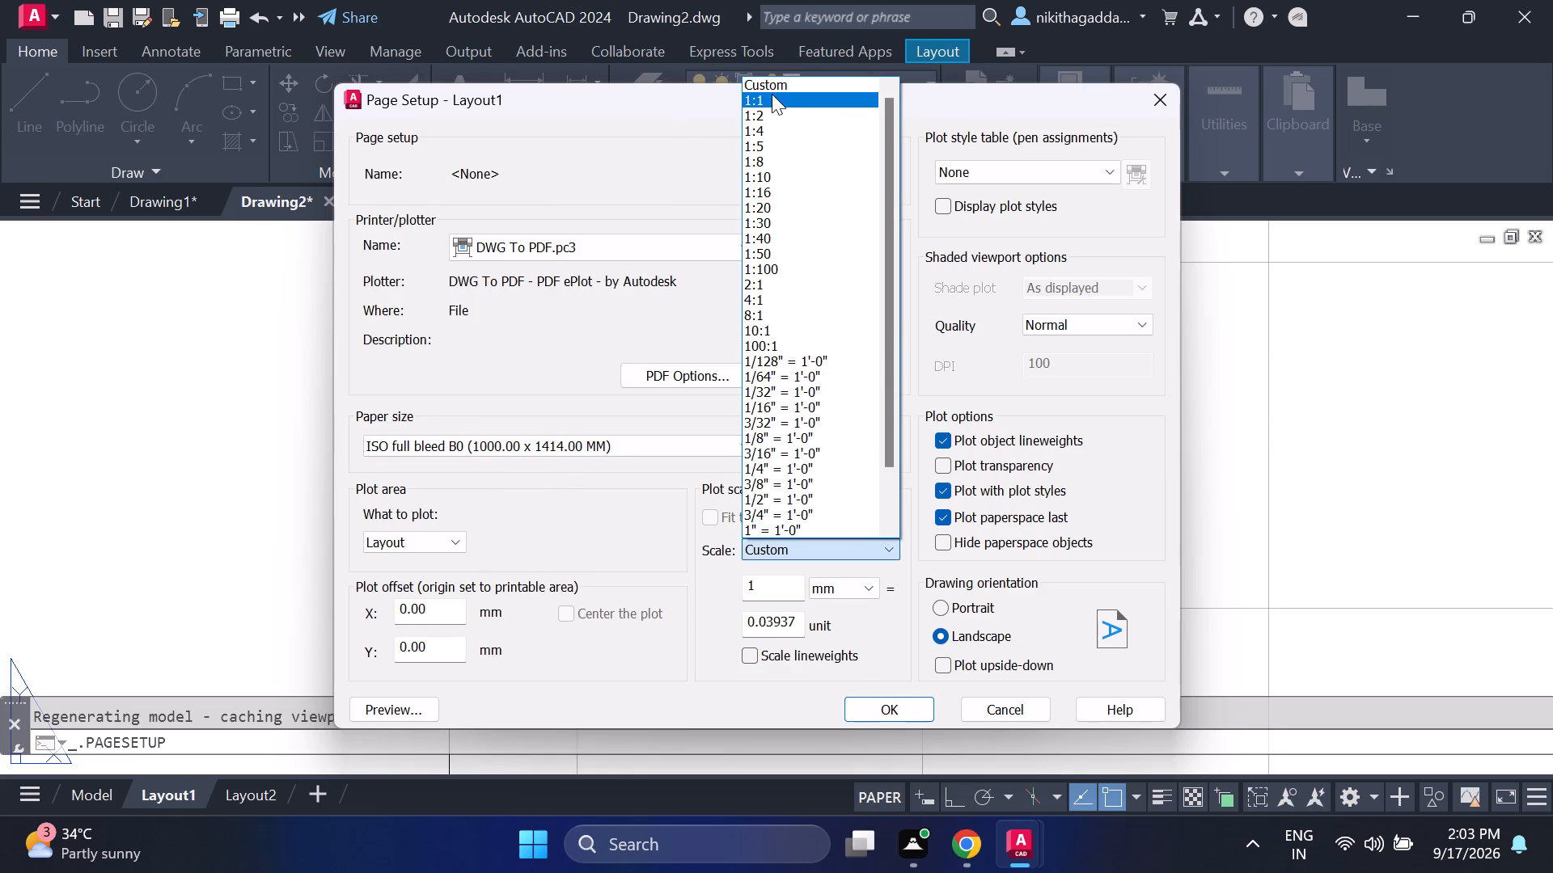
{"action": "left_click", "coordinate": [772, 94]}
{"action": "left_click", "coordinate": [866, 584]}
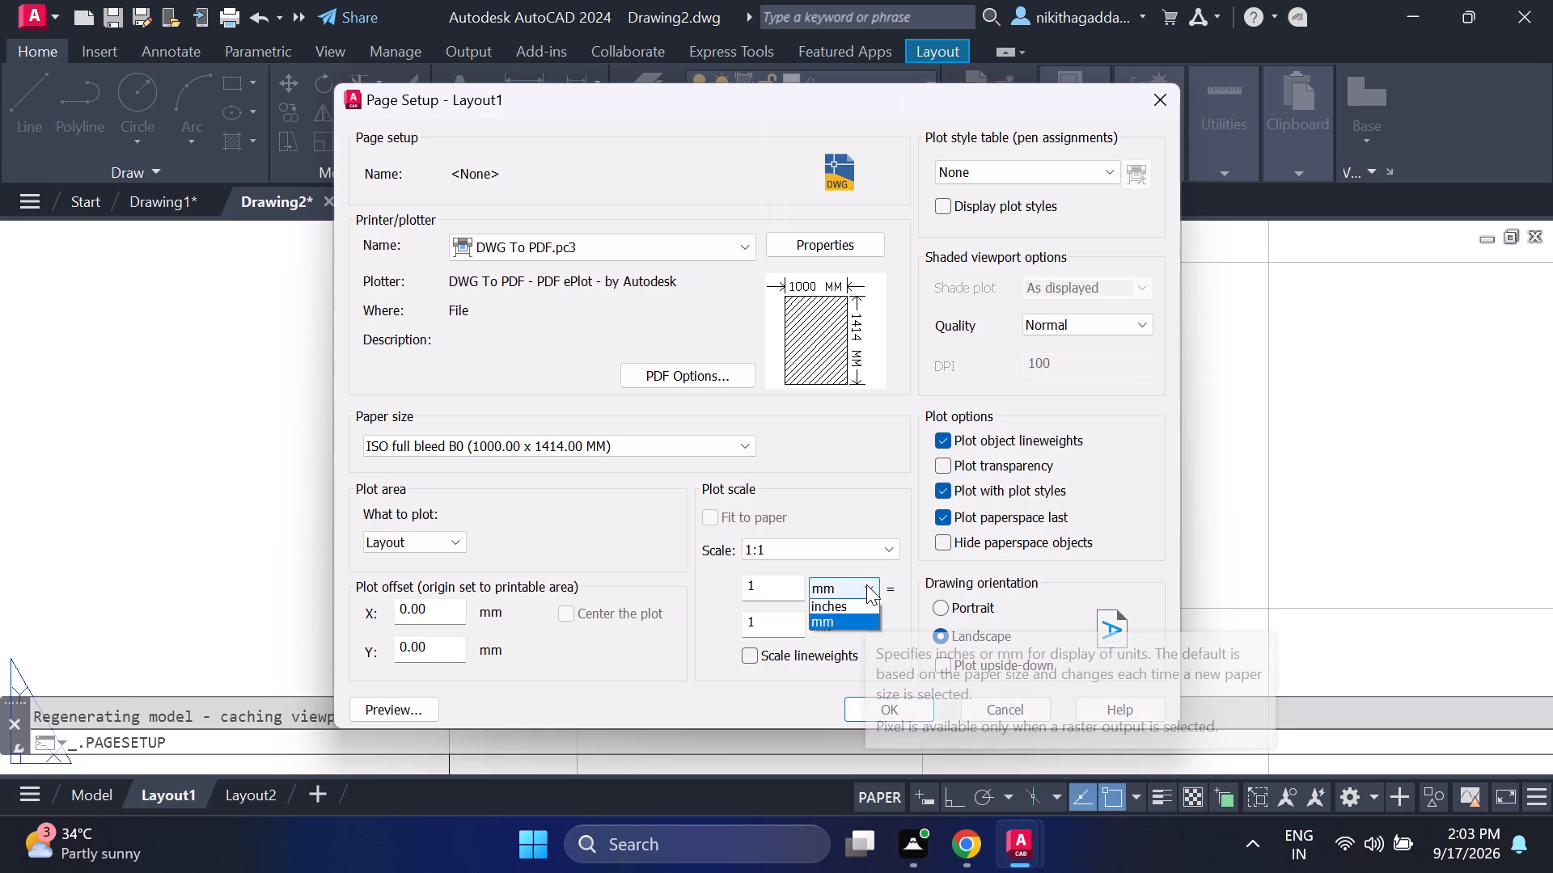
{"action": "left_click", "coordinate": [855, 605]}
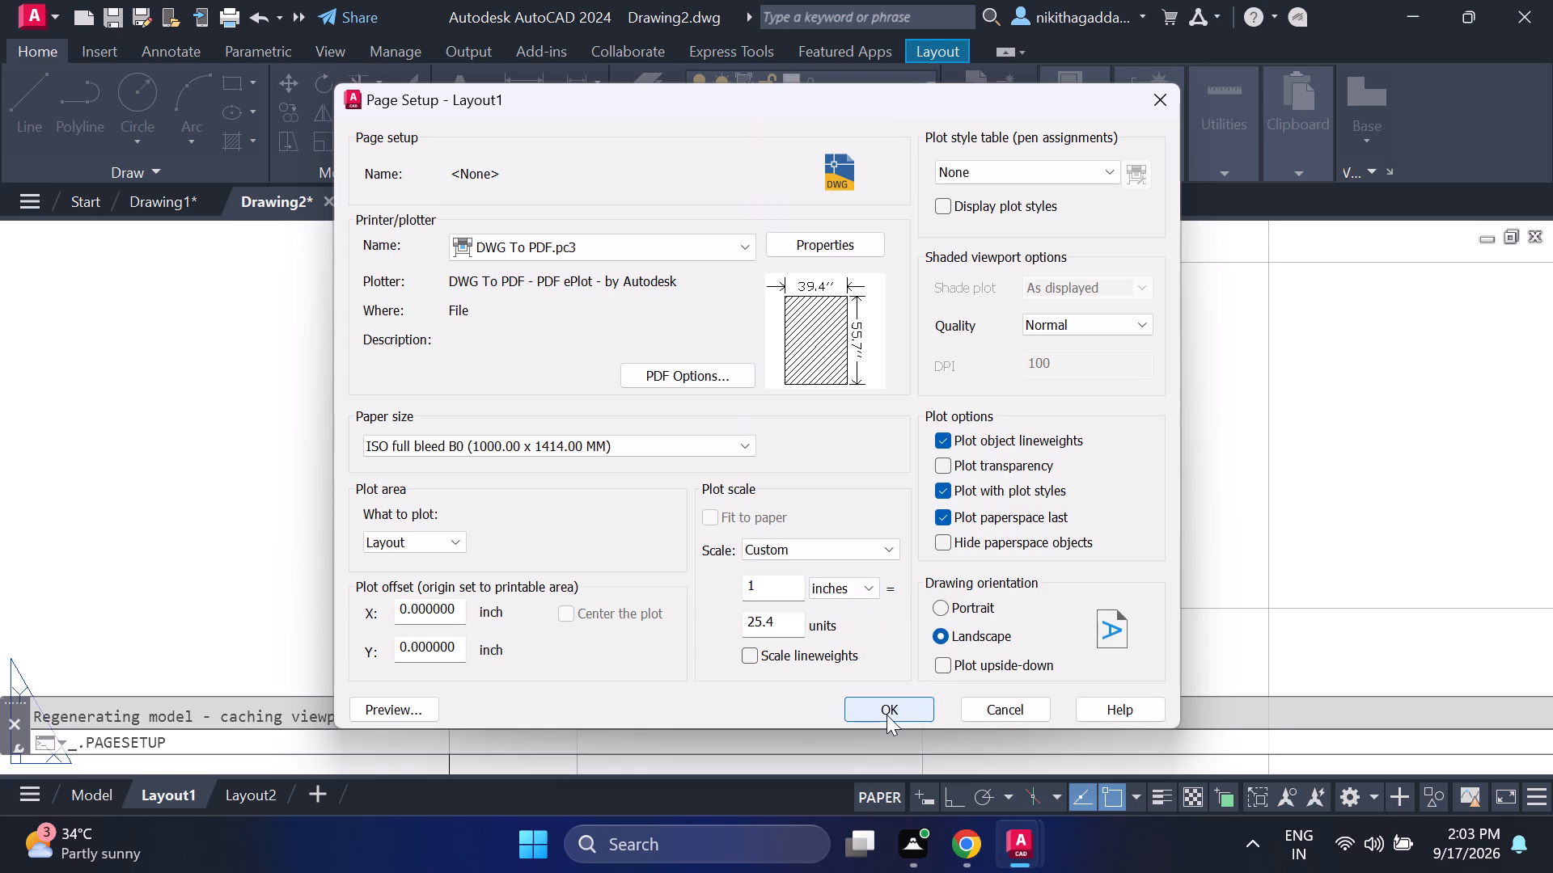
{"action": "left_click", "coordinate": [887, 715]}
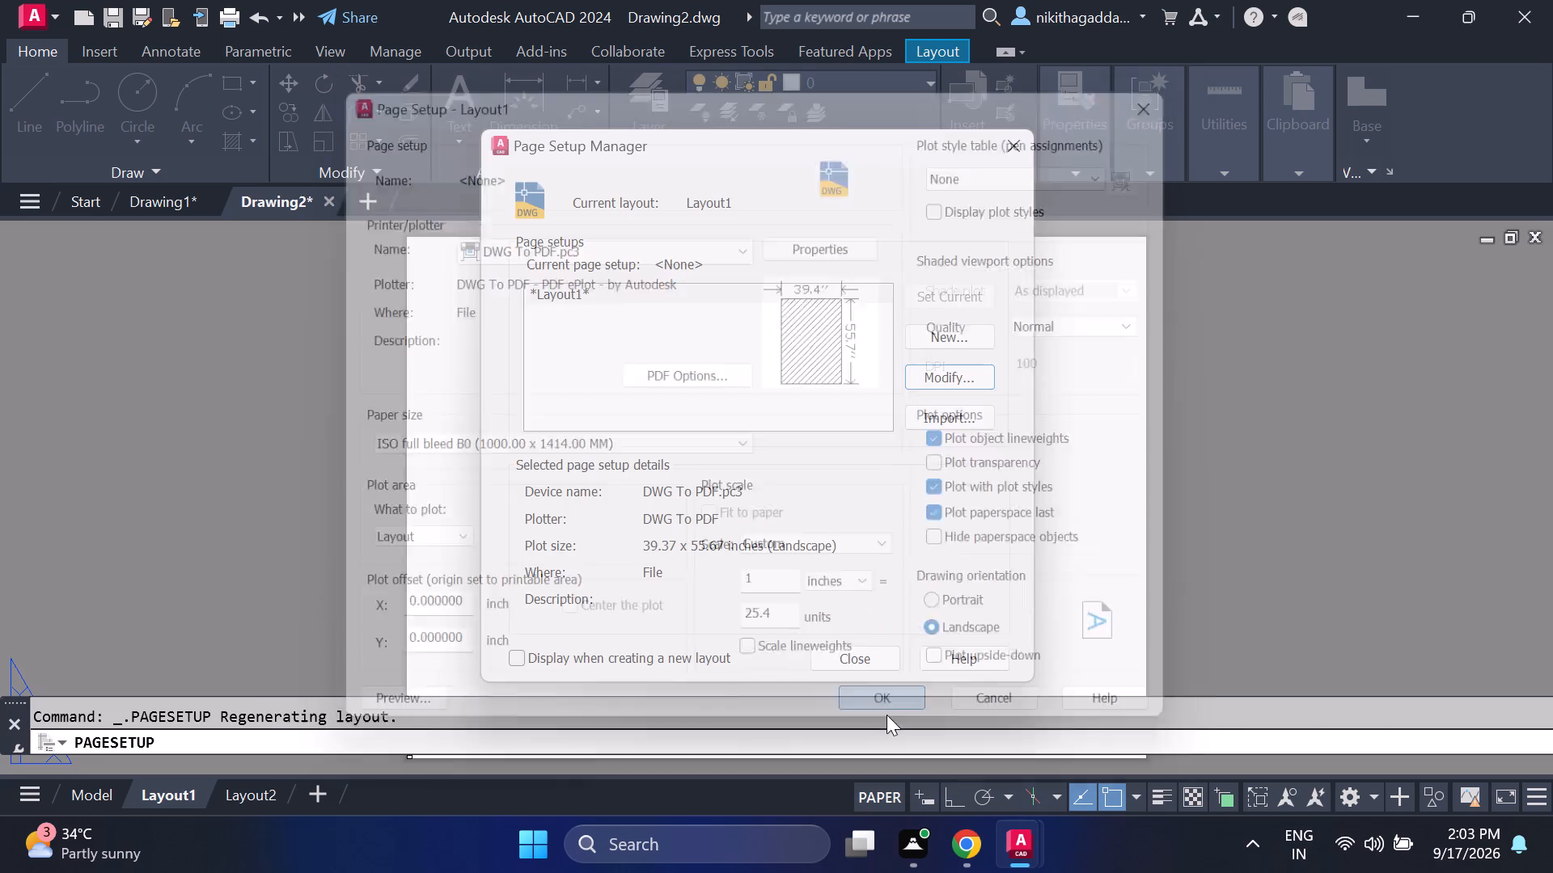
{"action": "left_click", "coordinate": [935, 302]}
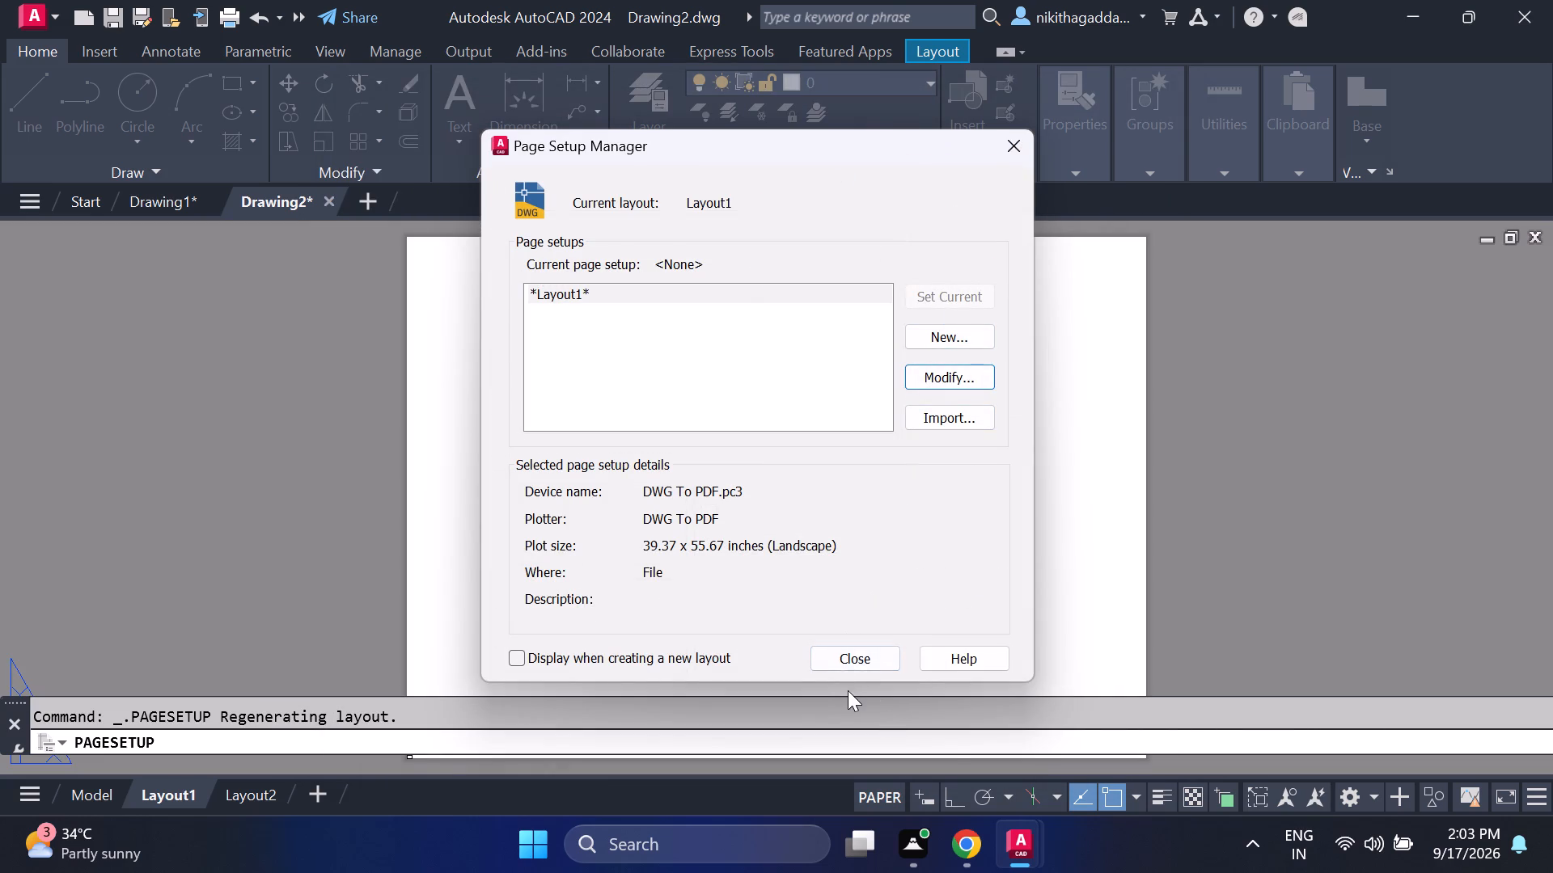
{"action": "left_click", "coordinate": [859, 646]}
Erase the small existing viewport at the lower-left corner of the Layout1 sheet.
{"action": "scroll", "coordinate": [698, 565], "scroll_direction": "down", "scroll_amount": 2}
{"action": "scroll", "coordinate": [698, 565], "scroll_direction": "up", "scroll_amount": 2}
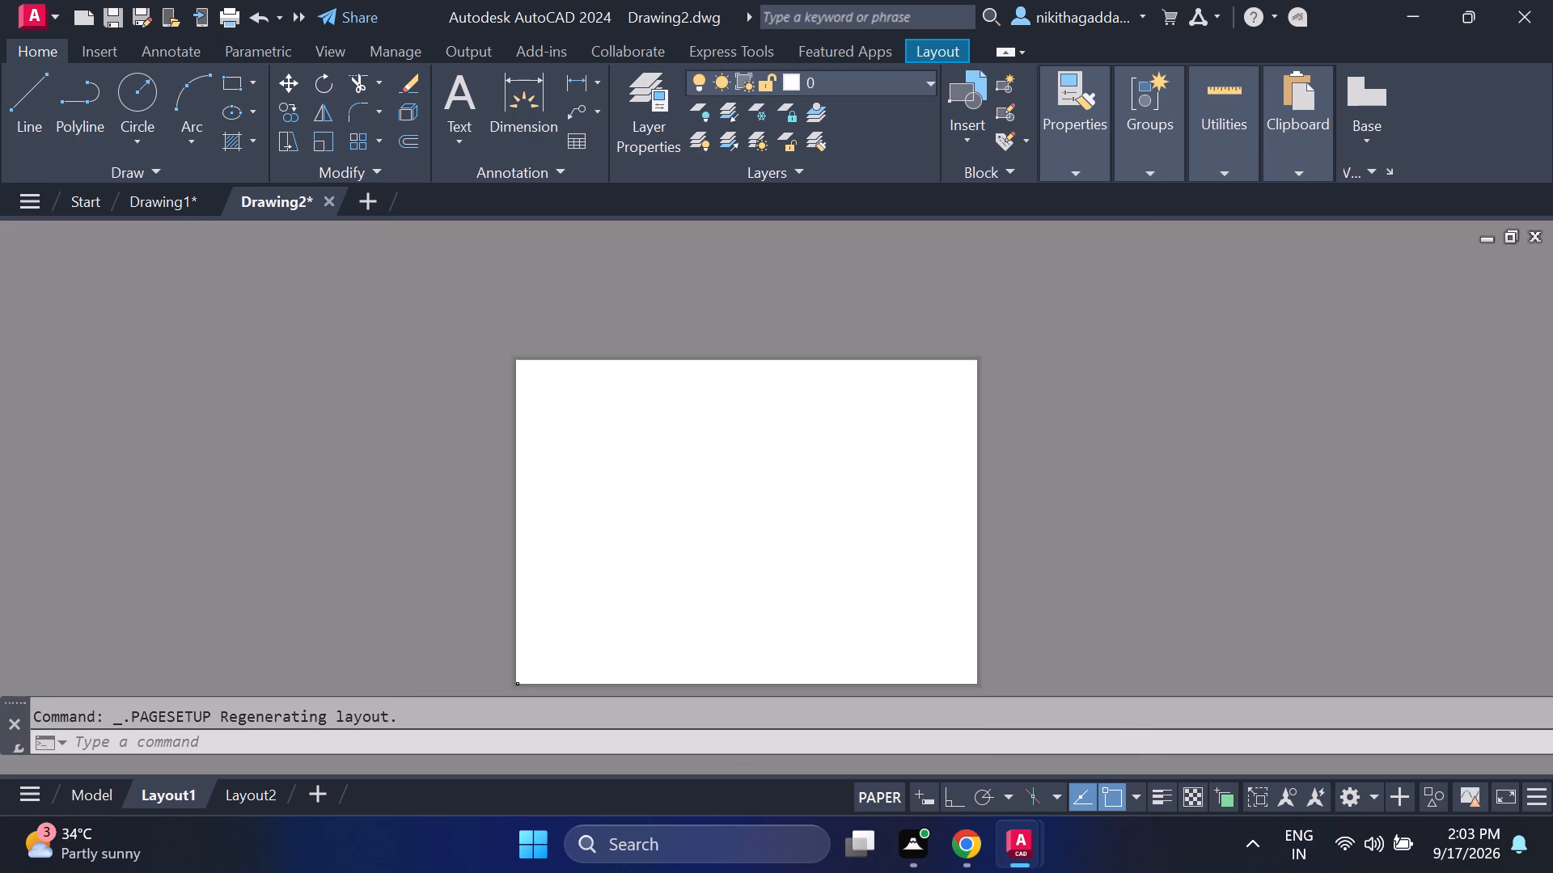
{"action": "middle_click_drag", "start_coordinate": [654, 590], "coordinate": [733, 406]}
{"action": "scroll", "coordinate": [517, 568], "scroll_direction": "up", "scroll_amount": 3}
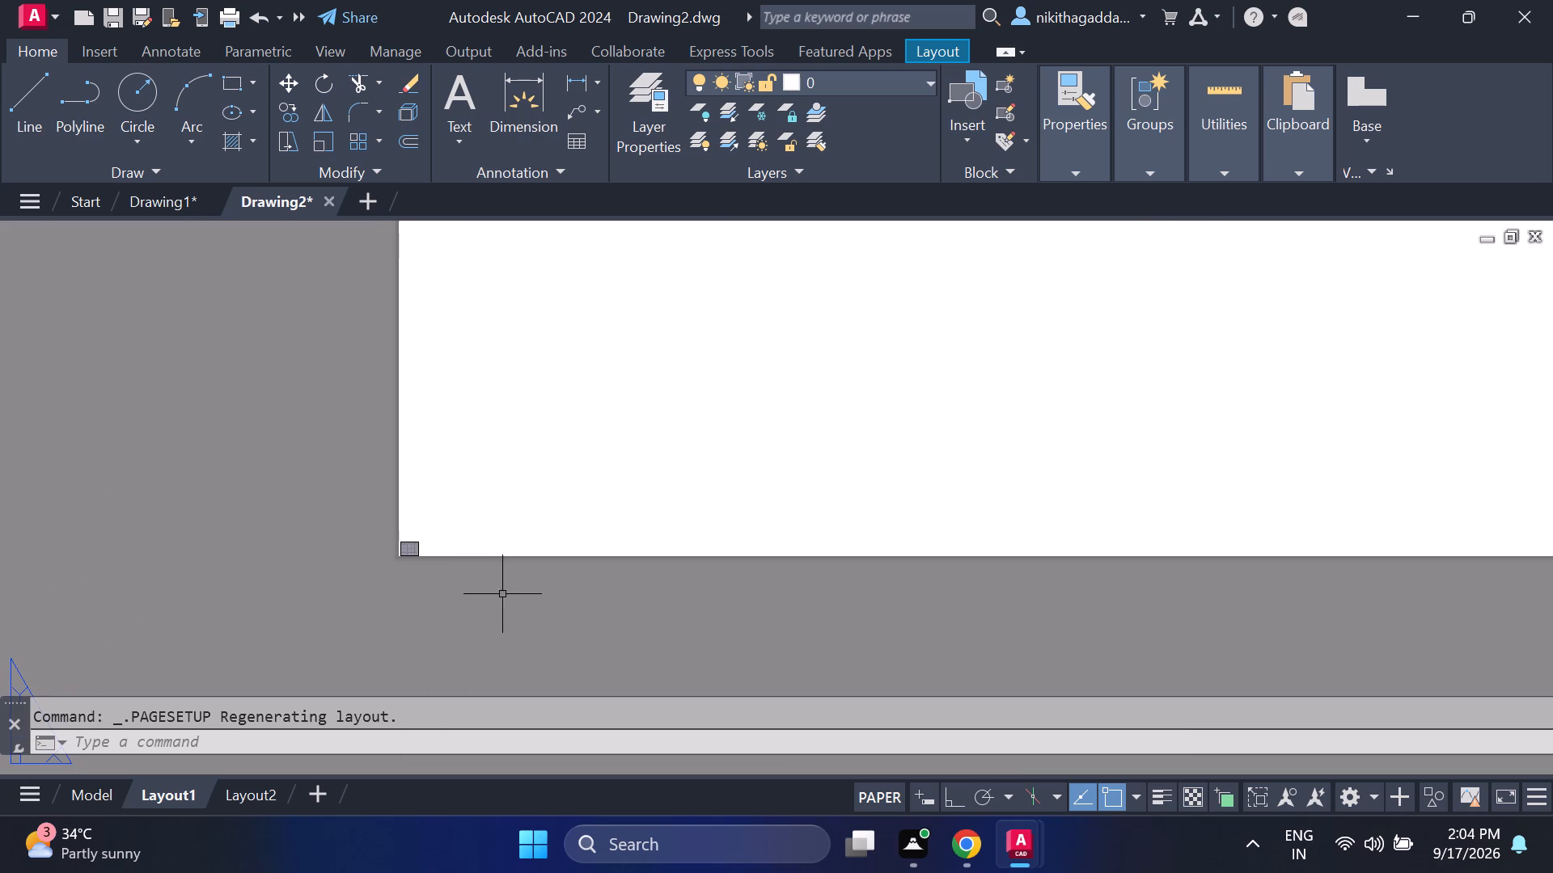
{"action": "scroll", "coordinate": [391, 521], "scroll_direction": "up", "scroll_amount": 3}
{"action": "left_click", "coordinate": [560, 569]}
{"action": "left_click", "coordinate": [416, 668]}
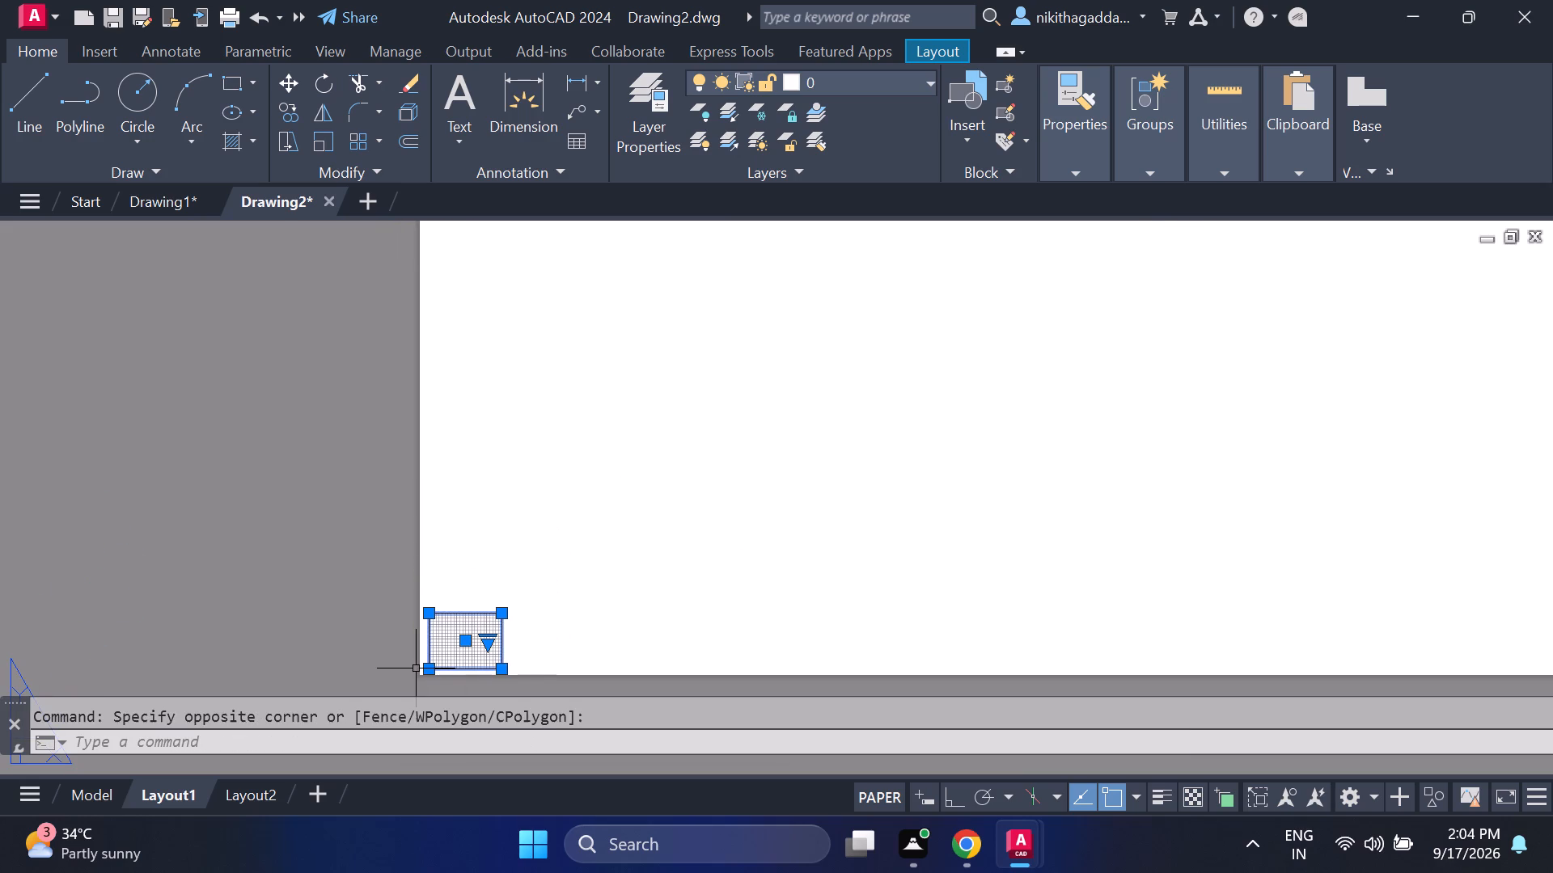
{"action": "key", "text": "Delete"}
Create a single viewport on Layout1 spanning the whole sheet from its upper-left to its lower-right corner.
{"action": "scroll", "coordinate": [716, 440], "scroll_direction": "down", "scroll_amount": 5}
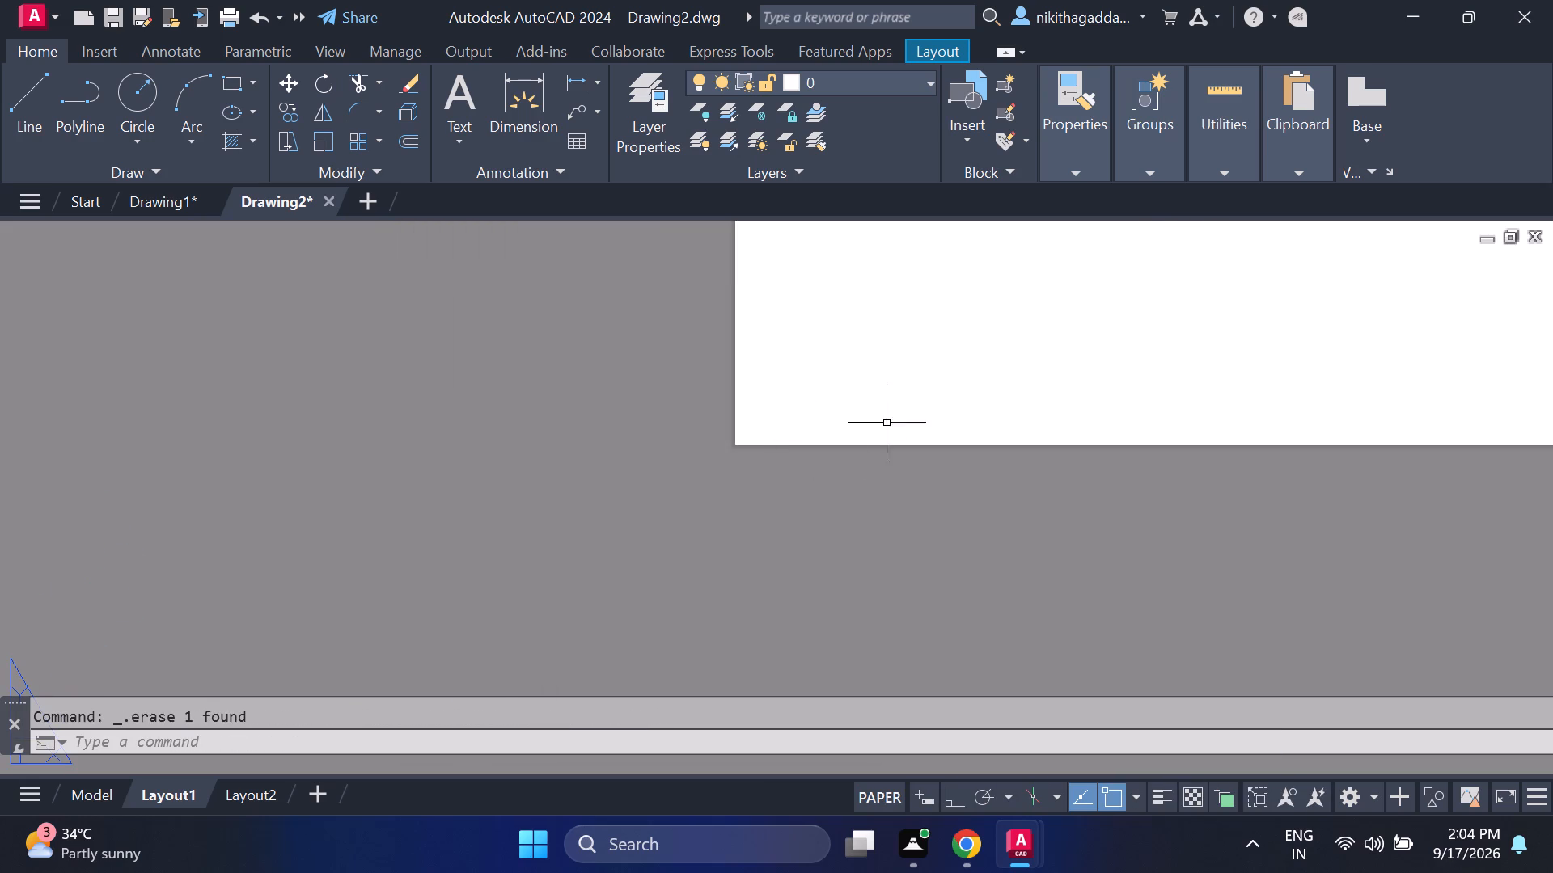
{"action": "middle_click_drag", "start_coordinate": [888, 422], "coordinate": [429, 600]}
{"action": "scroll", "coordinate": [500, 566], "scroll_direction": "down", "scroll_amount": 3}
{"action": "scroll", "coordinate": [548, 548], "scroll_direction": "up", "scroll_amount": 2}
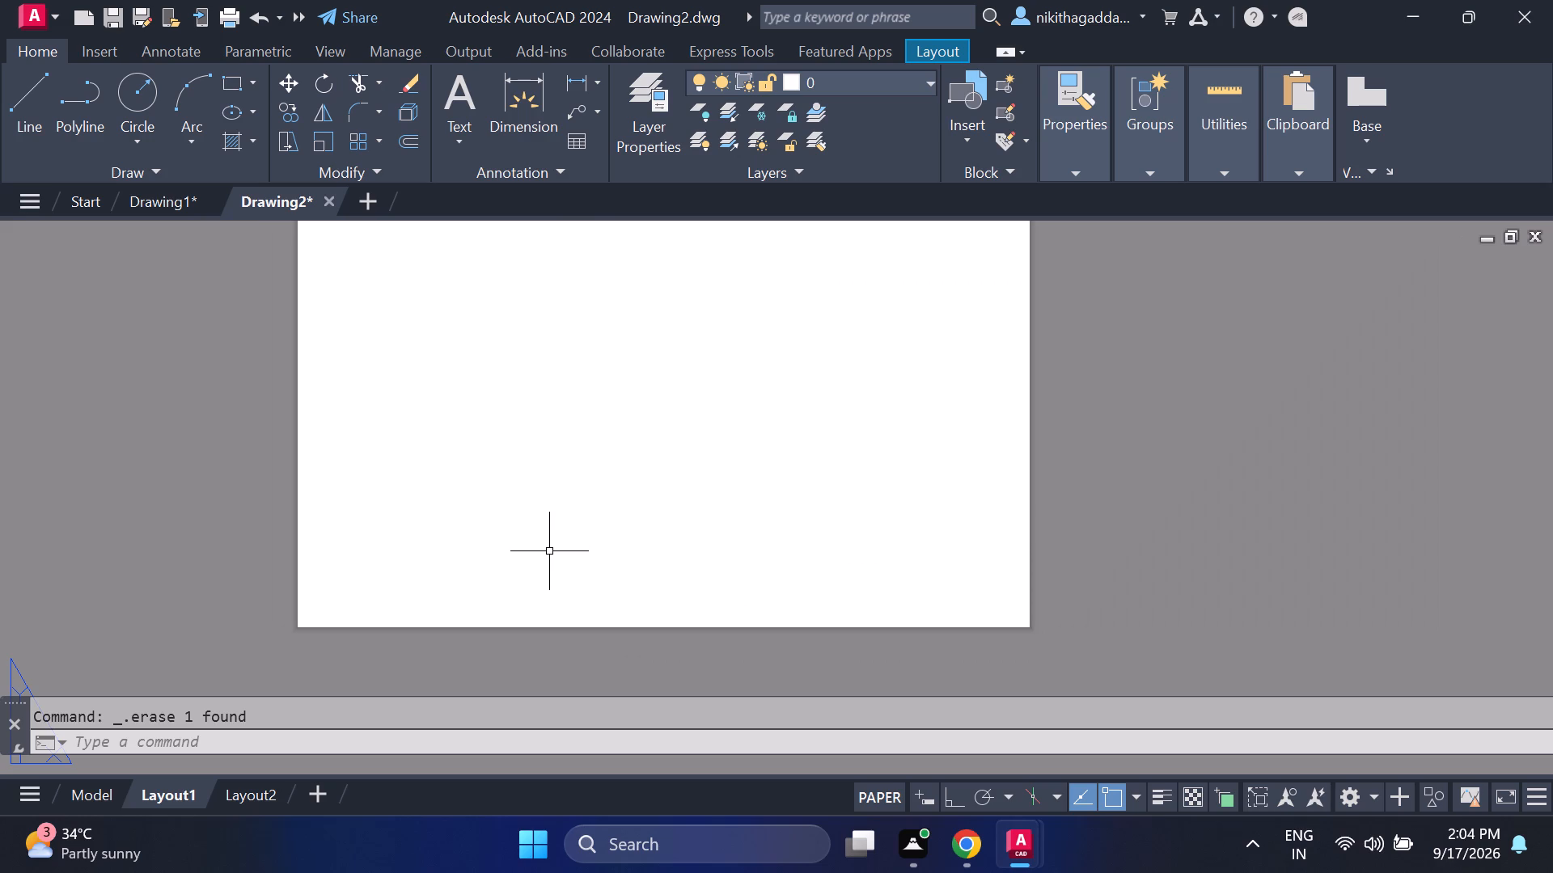
{"action": "type", "text": "VIEWPORTS"}
{"action": "key", "text": "Return"}
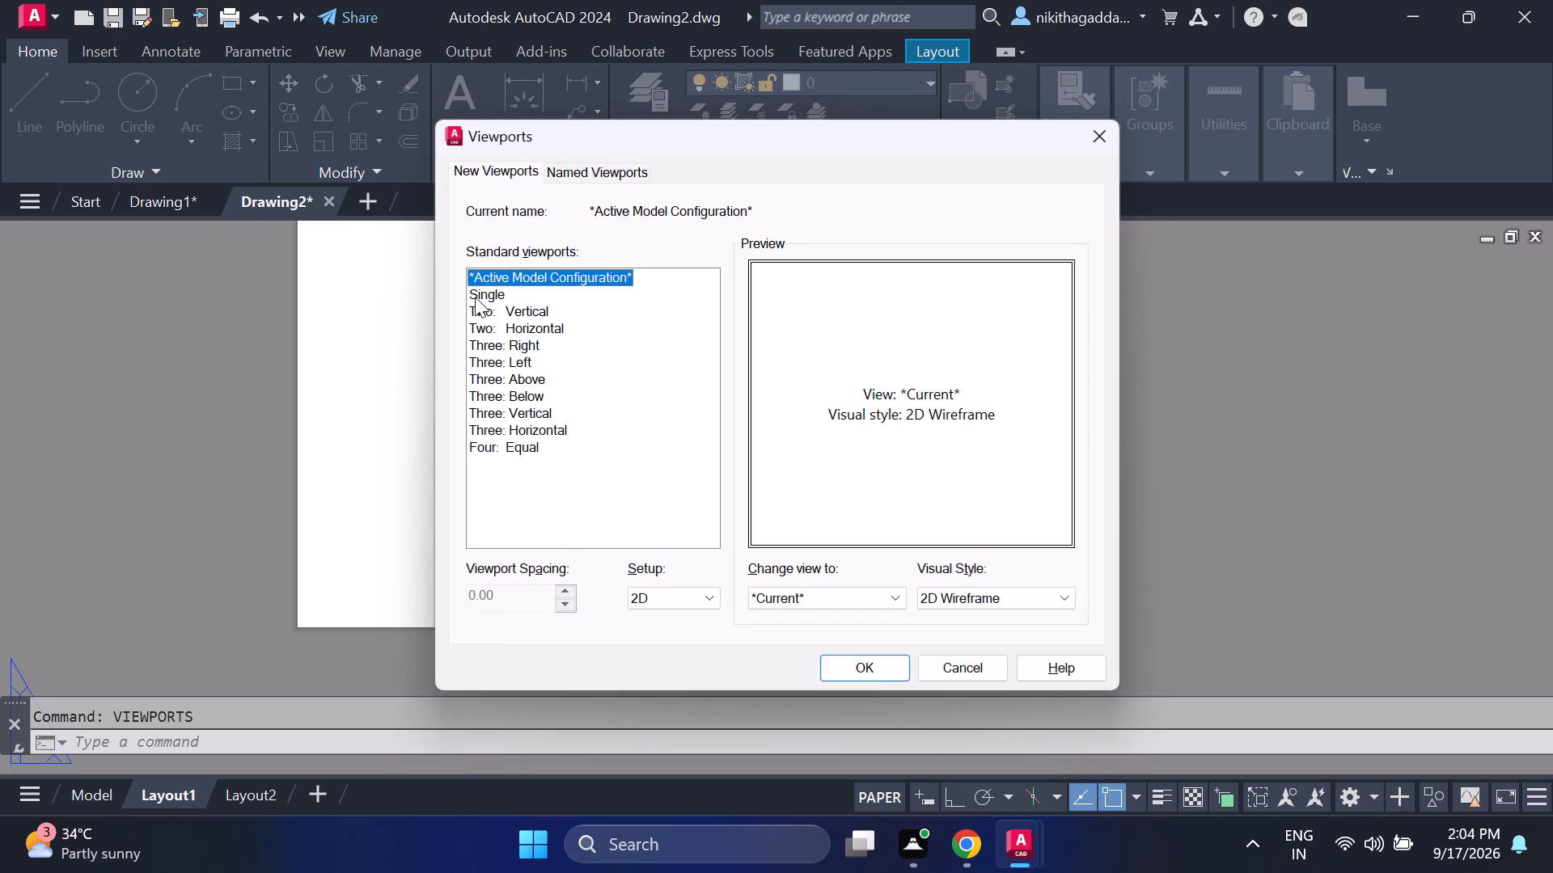
{"action": "left_click", "coordinate": [476, 297]}
{"action": "left_click", "coordinate": [886, 673]}
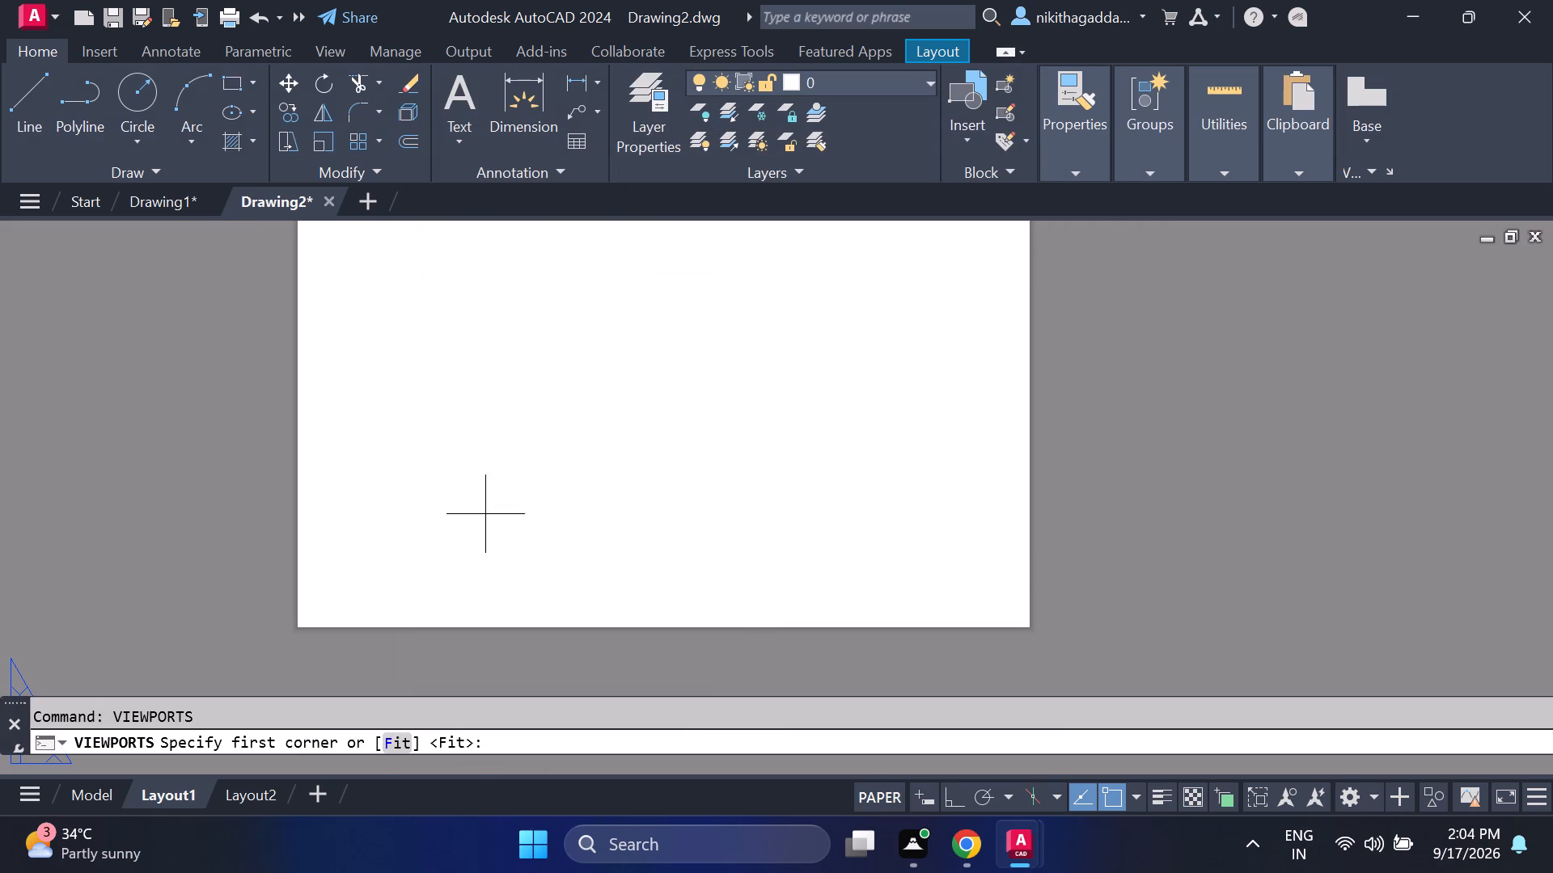
{"action": "scroll", "coordinate": [474, 509], "scroll_direction": "down", "scroll_amount": 2}
{"action": "scroll", "coordinate": [408, 357], "scroll_direction": "up", "scroll_amount": 2}
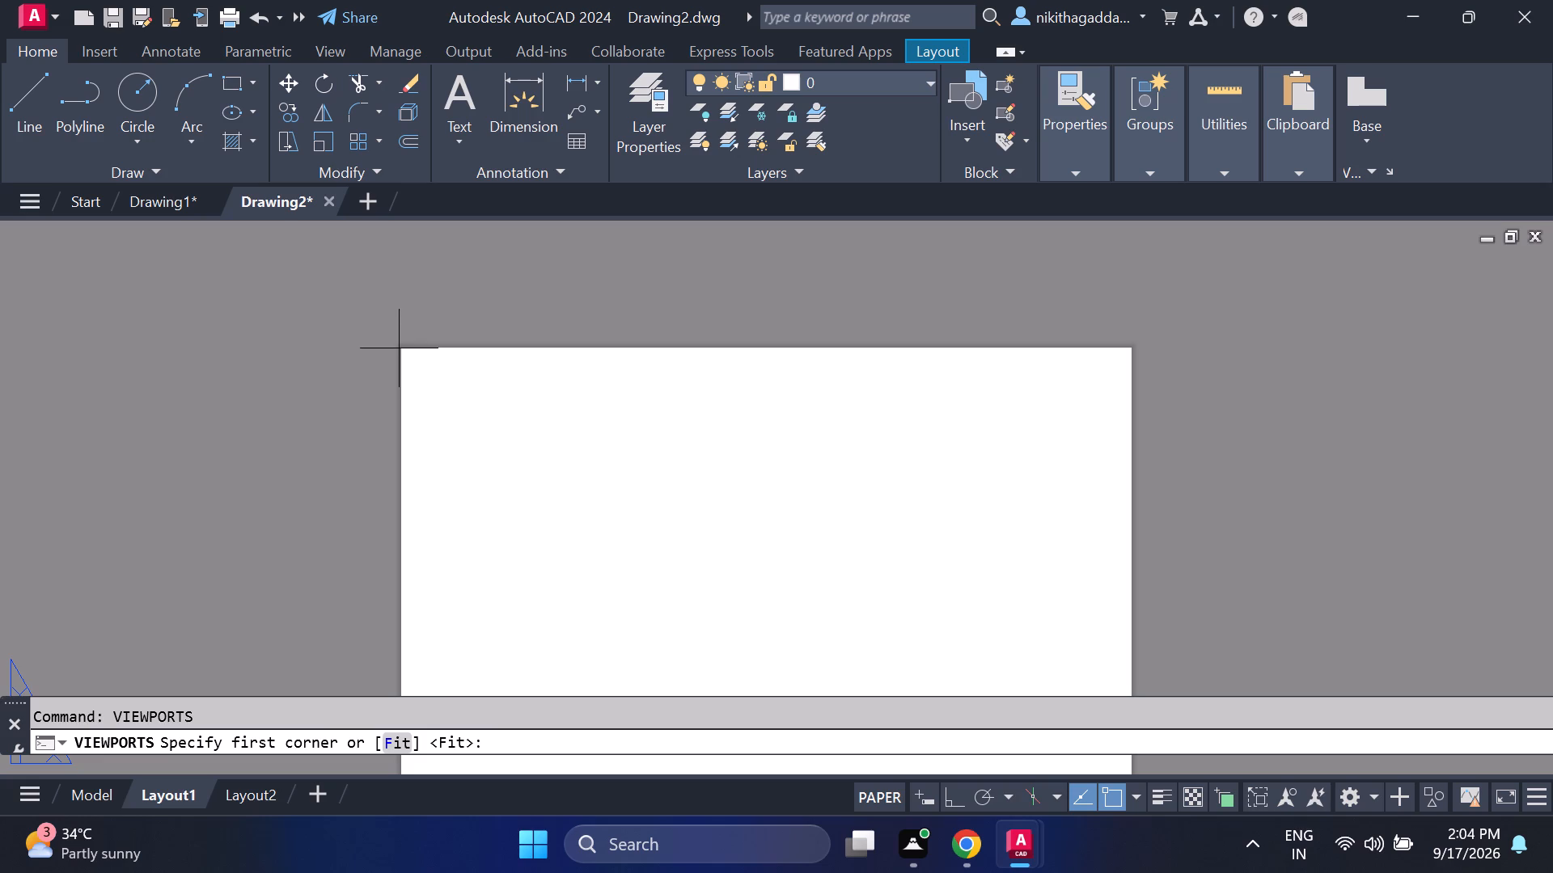
{"action": "left_click", "coordinate": [399, 348]}
{"action": "scroll", "coordinate": [1065, 608], "scroll_direction": "down", "scroll_amount": 1}
{"action": "middle_click_drag", "start_coordinate": [1004, 573], "coordinate": [868, 469]}
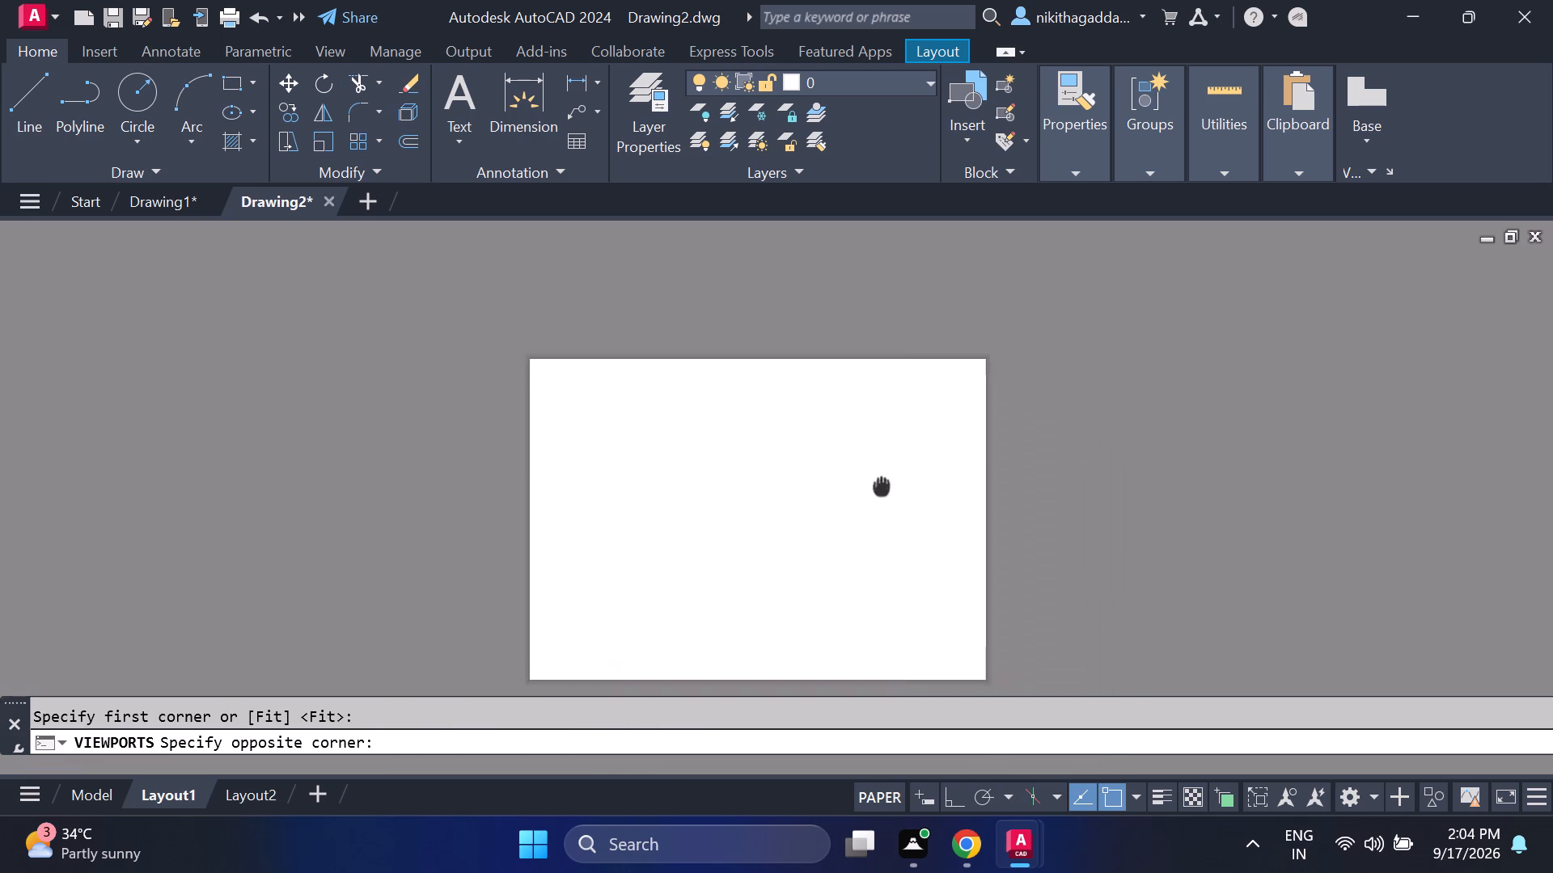
{"action": "middle_click_drag", "start_coordinate": [868, 469], "coordinate": [853, 432]}
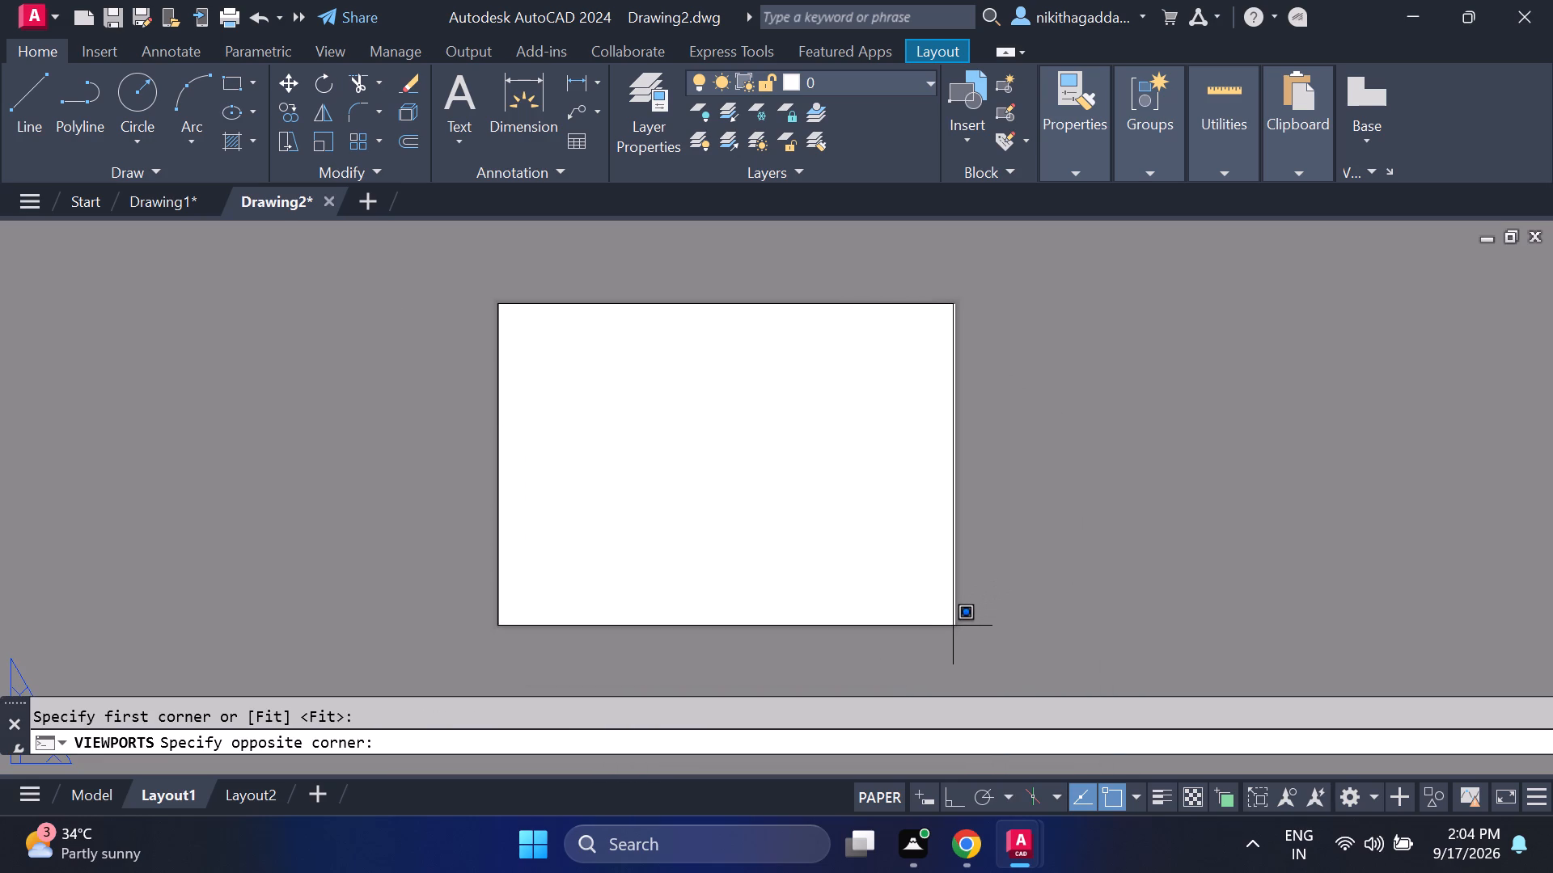
{"action": "left_click", "coordinate": [957, 623]}
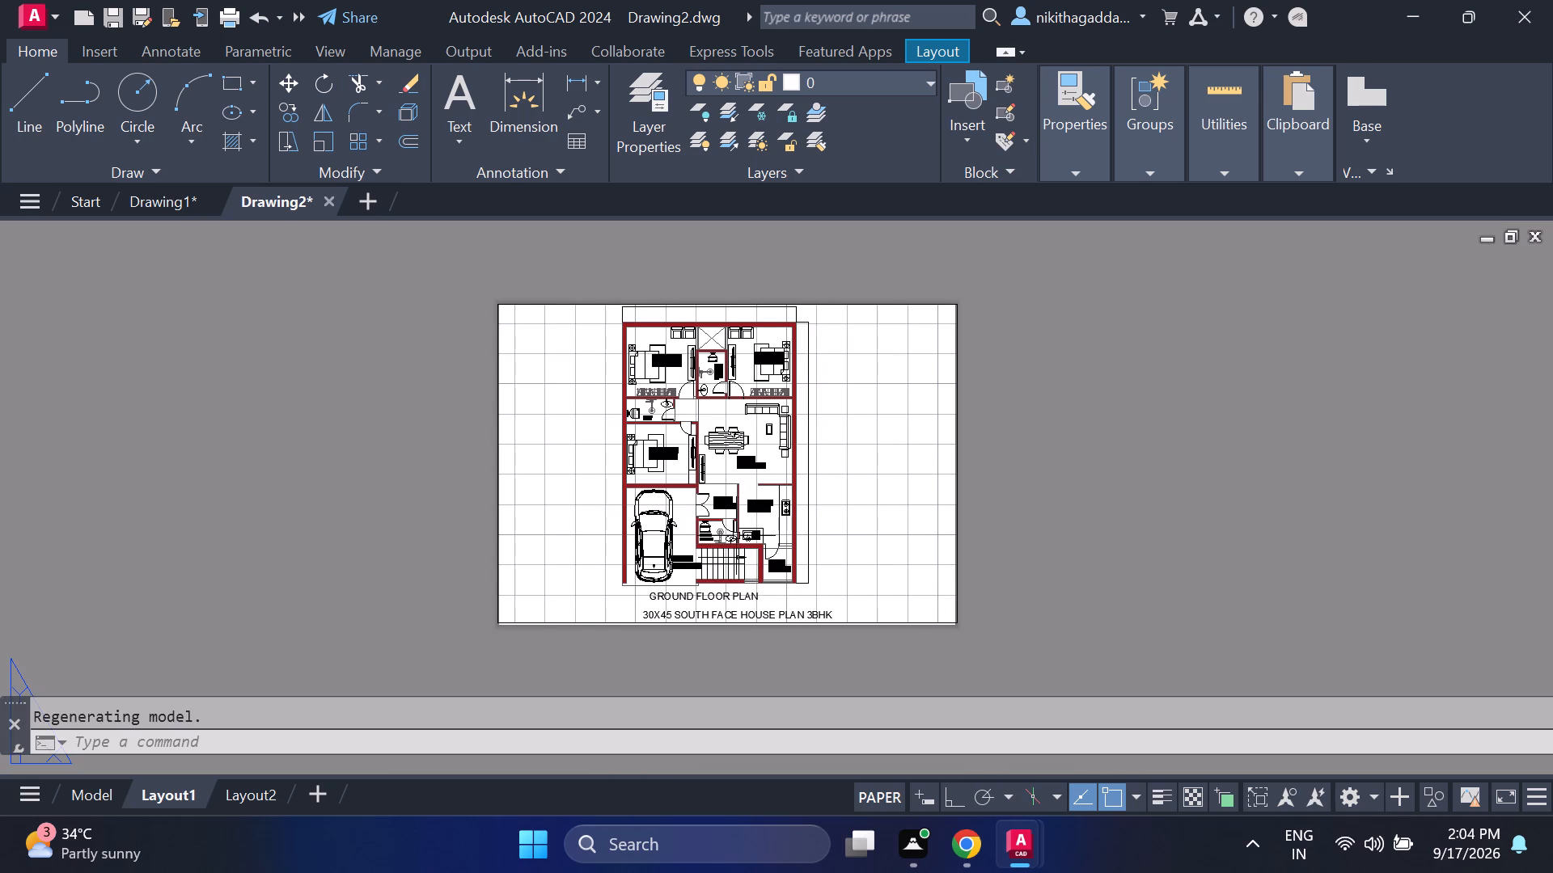
Examine the house plan in the new viewport, checking the legibility of its room labels and the overall dimension text above the plan.
{"action": "scroll", "coordinate": [736, 536], "scroll_direction": "up", "scroll_amount": 1}
{"action": "scroll", "coordinate": [753, 534], "scroll_direction": "down", "scroll_amount": 1}
{"action": "scroll", "coordinate": [754, 529], "scroll_direction": "up", "scroll_amount": 1}
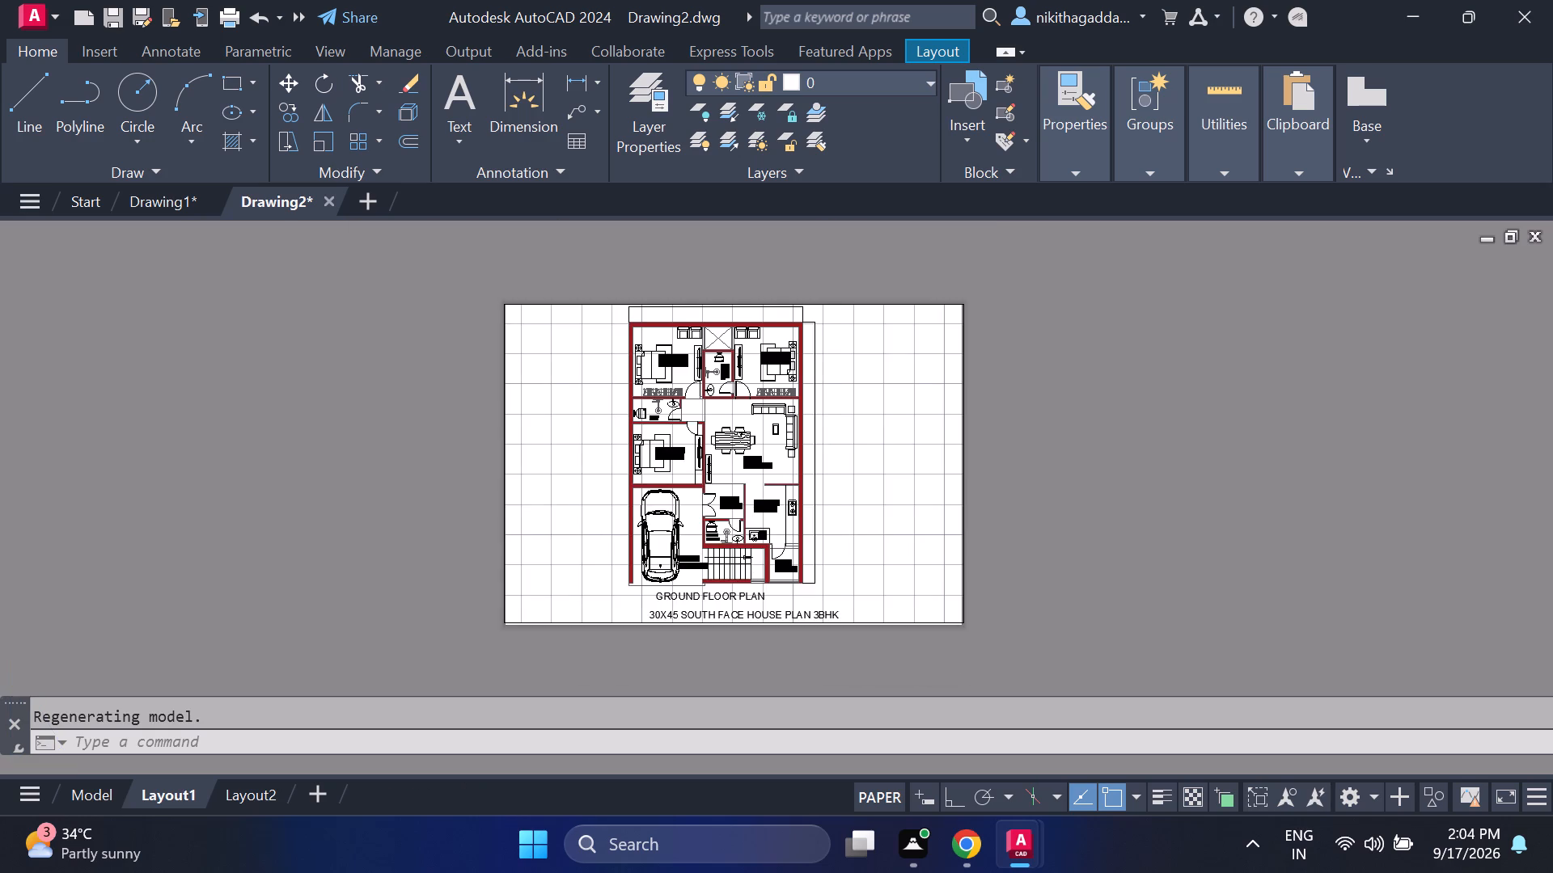
{"action": "middle_click_drag", "start_coordinate": [764, 524], "coordinate": [768, 601]}
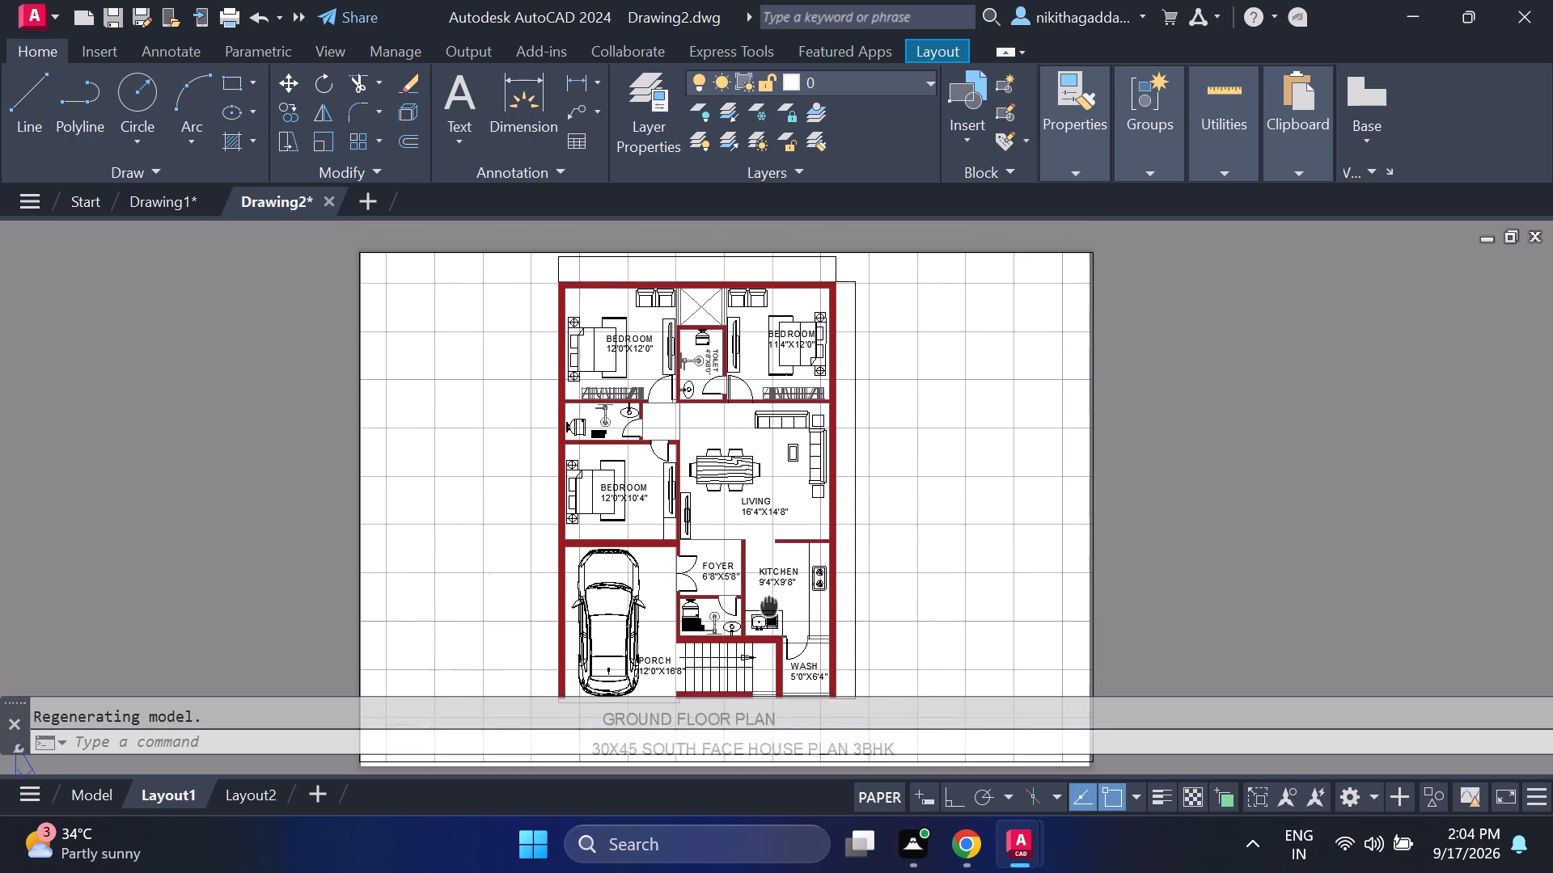
{"action": "middle_click_drag", "start_coordinate": [768, 601], "coordinate": [764, 597]}
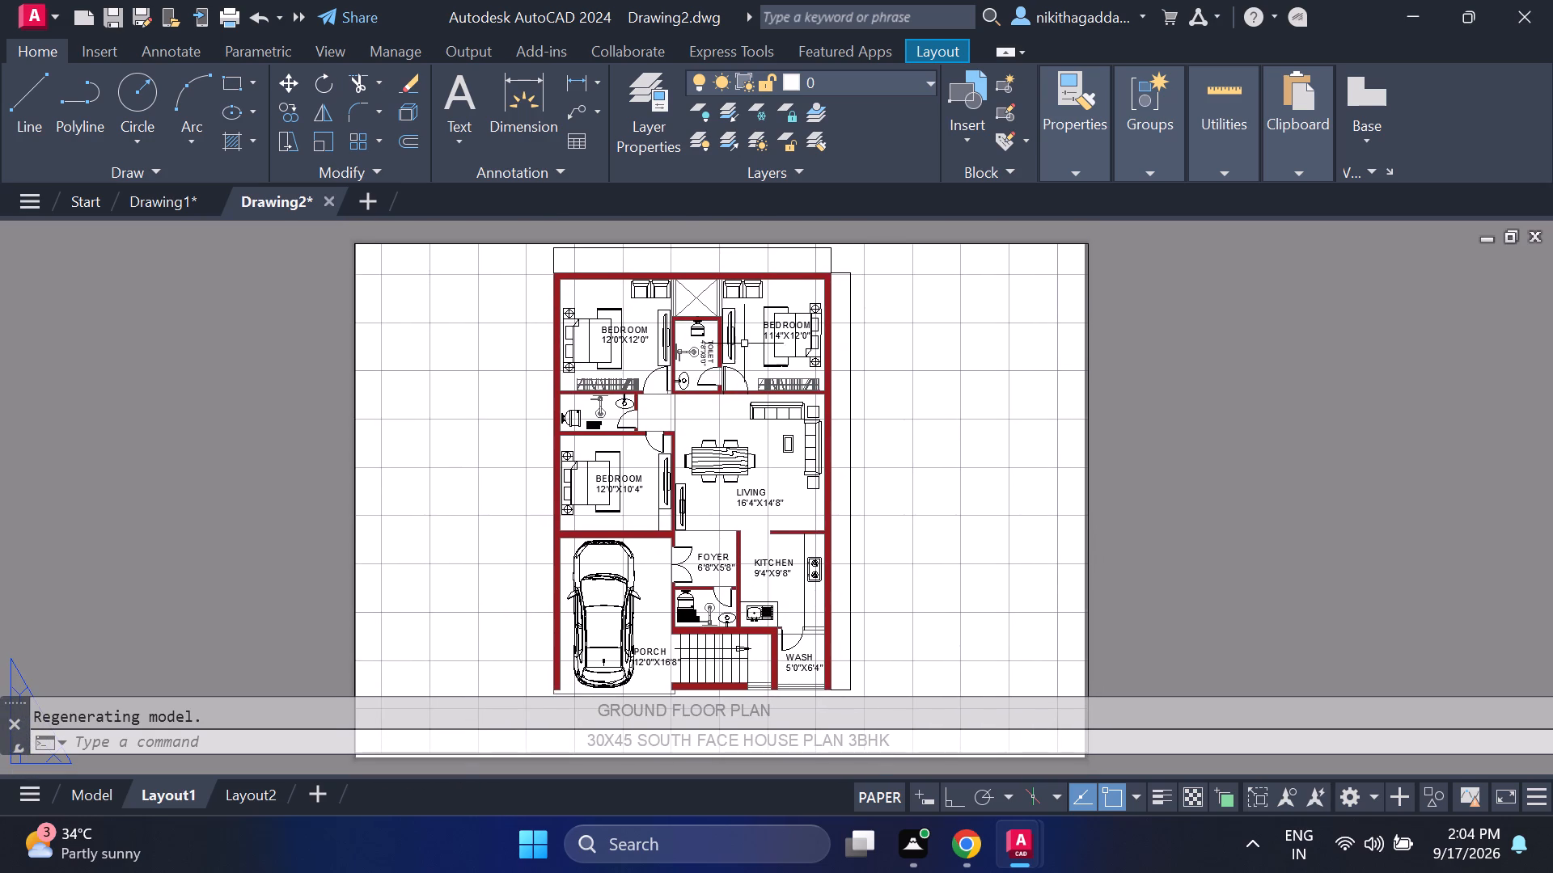
{"action": "scroll", "coordinate": [696, 249], "scroll_direction": "up", "scroll_amount": 6}
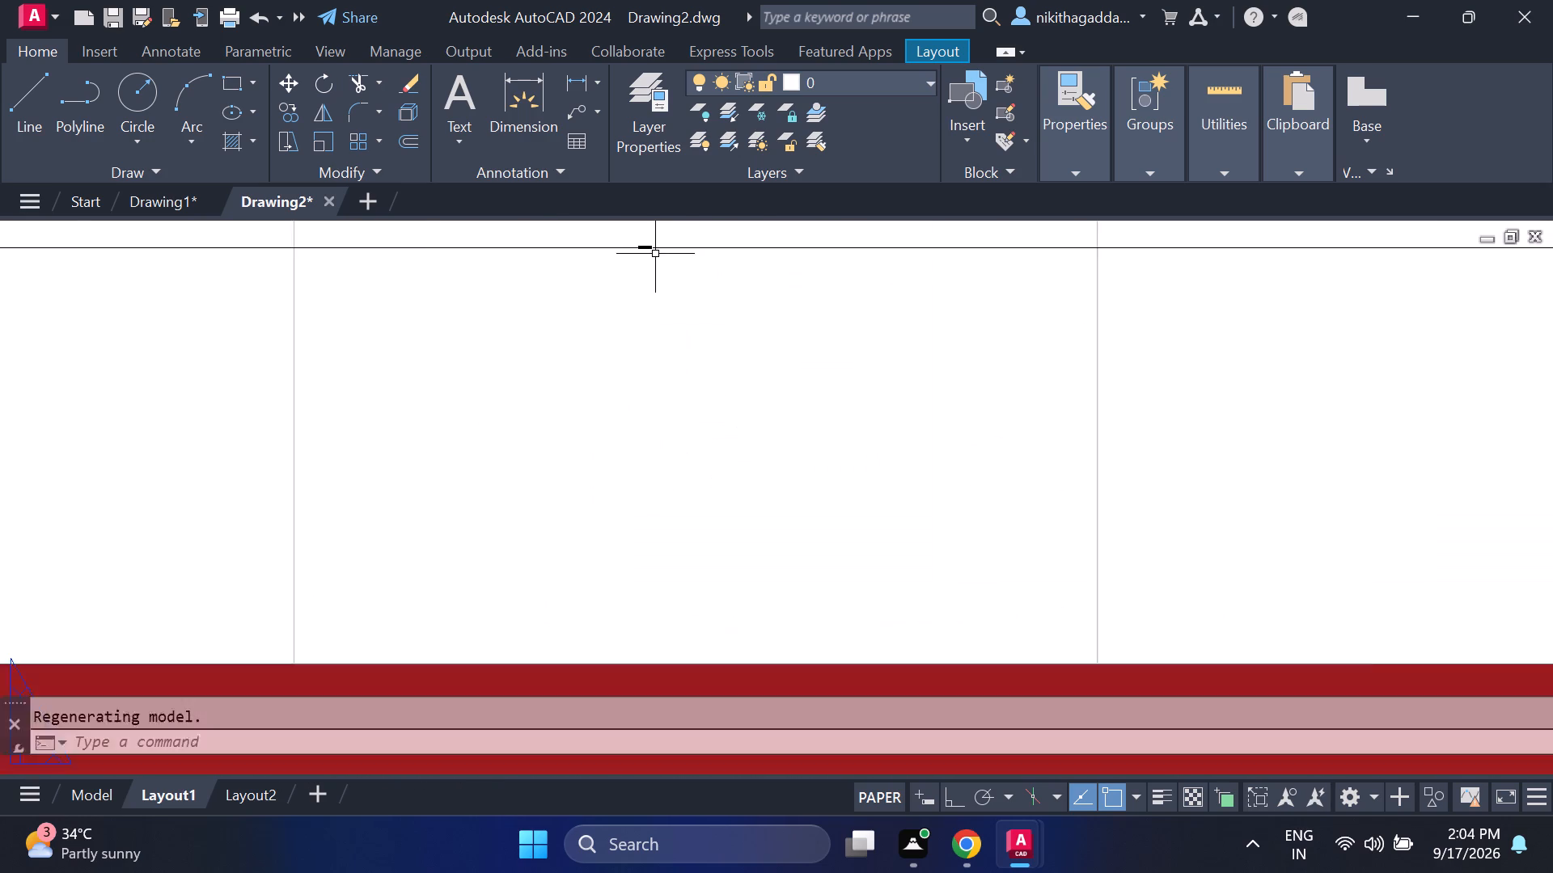
{"action": "scroll", "coordinate": [655, 254], "scroll_direction": "up", "scroll_amount": 2}
{"action": "scroll", "coordinate": [655, 254], "scroll_direction": "down", "scroll_amount": 5}
{"action": "scroll", "coordinate": [664, 240], "scroll_direction": "up", "scroll_amount": 3}
{"action": "scroll", "coordinate": [627, 294], "scroll_direction": "up", "scroll_amount": 3}
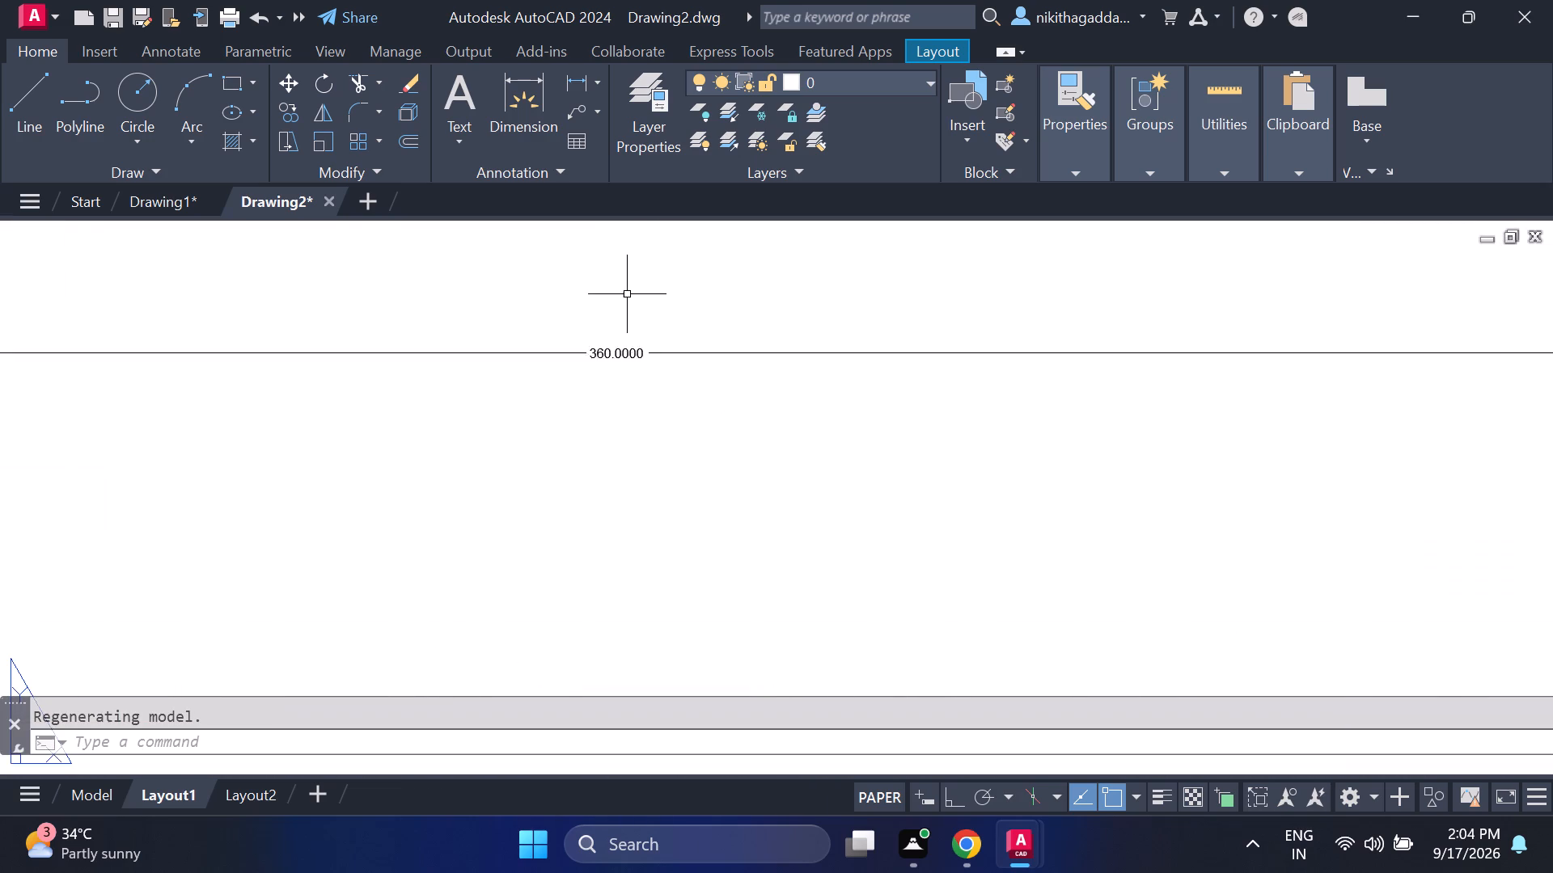
{"action": "scroll", "coordinate": [627, 294], "scroll_direction": "up", "scroll_amount": 1}
{"action": "scroll", "coordinate": [616, 379], "scroll_direction": "up", "scroll_amount": 3}
{"action": "scroll", "coordinate": [619, 392], "scroll_direction": "down", "scroll_amount": 5}
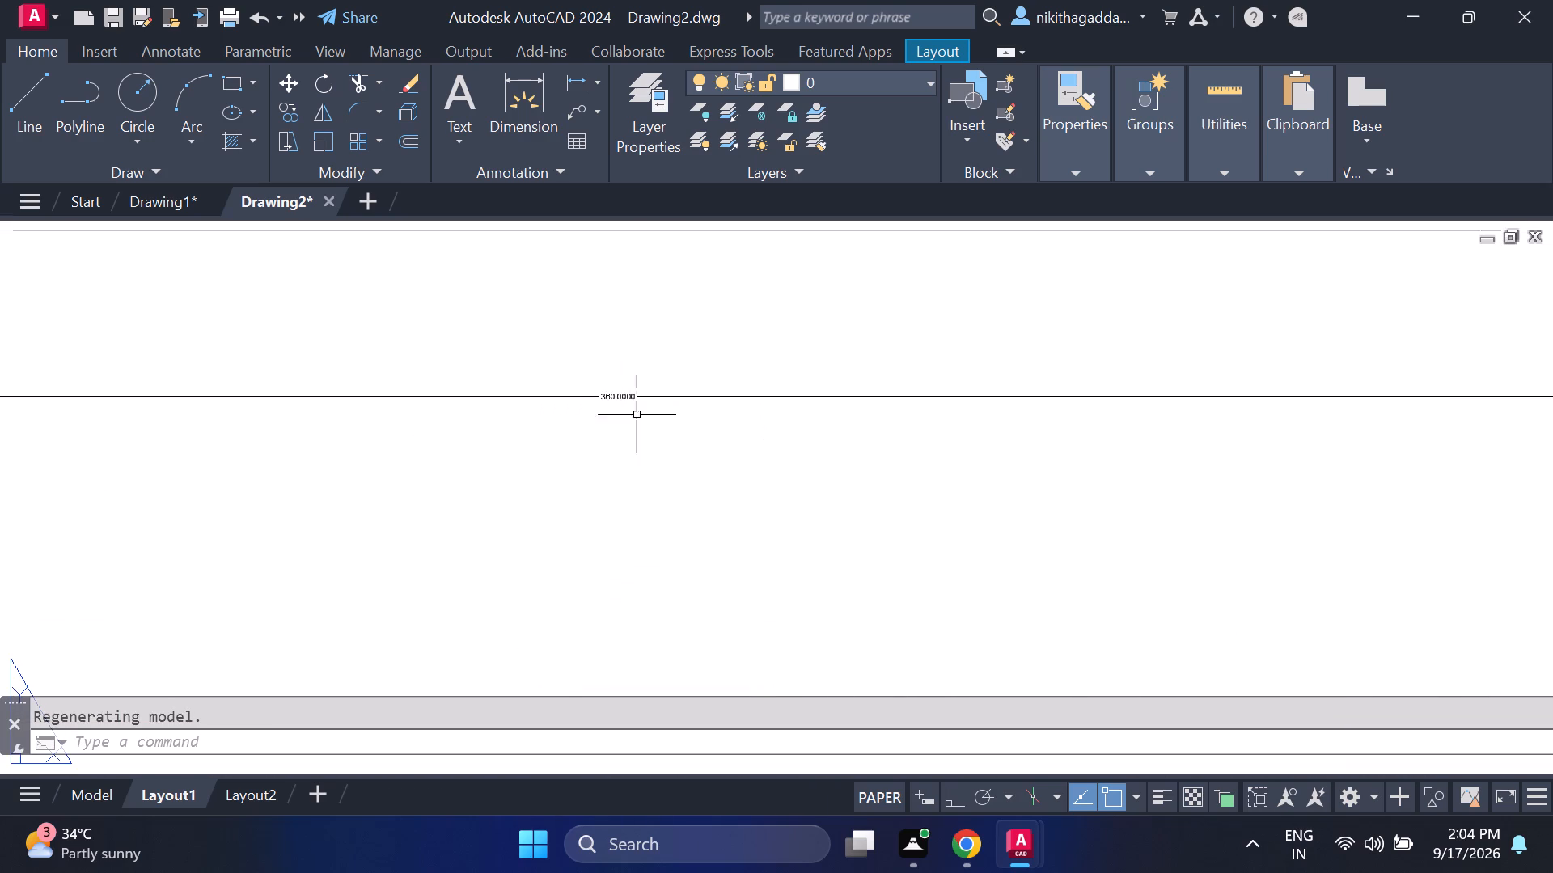
{"action": "scroll", "coordinate": [702, 473], "scroll_direction": "down", "scroll_amount": 7}
{"action": "middle_click_drag", "start_coordinate": [1056, 635], "coordinate": [980, 359]}
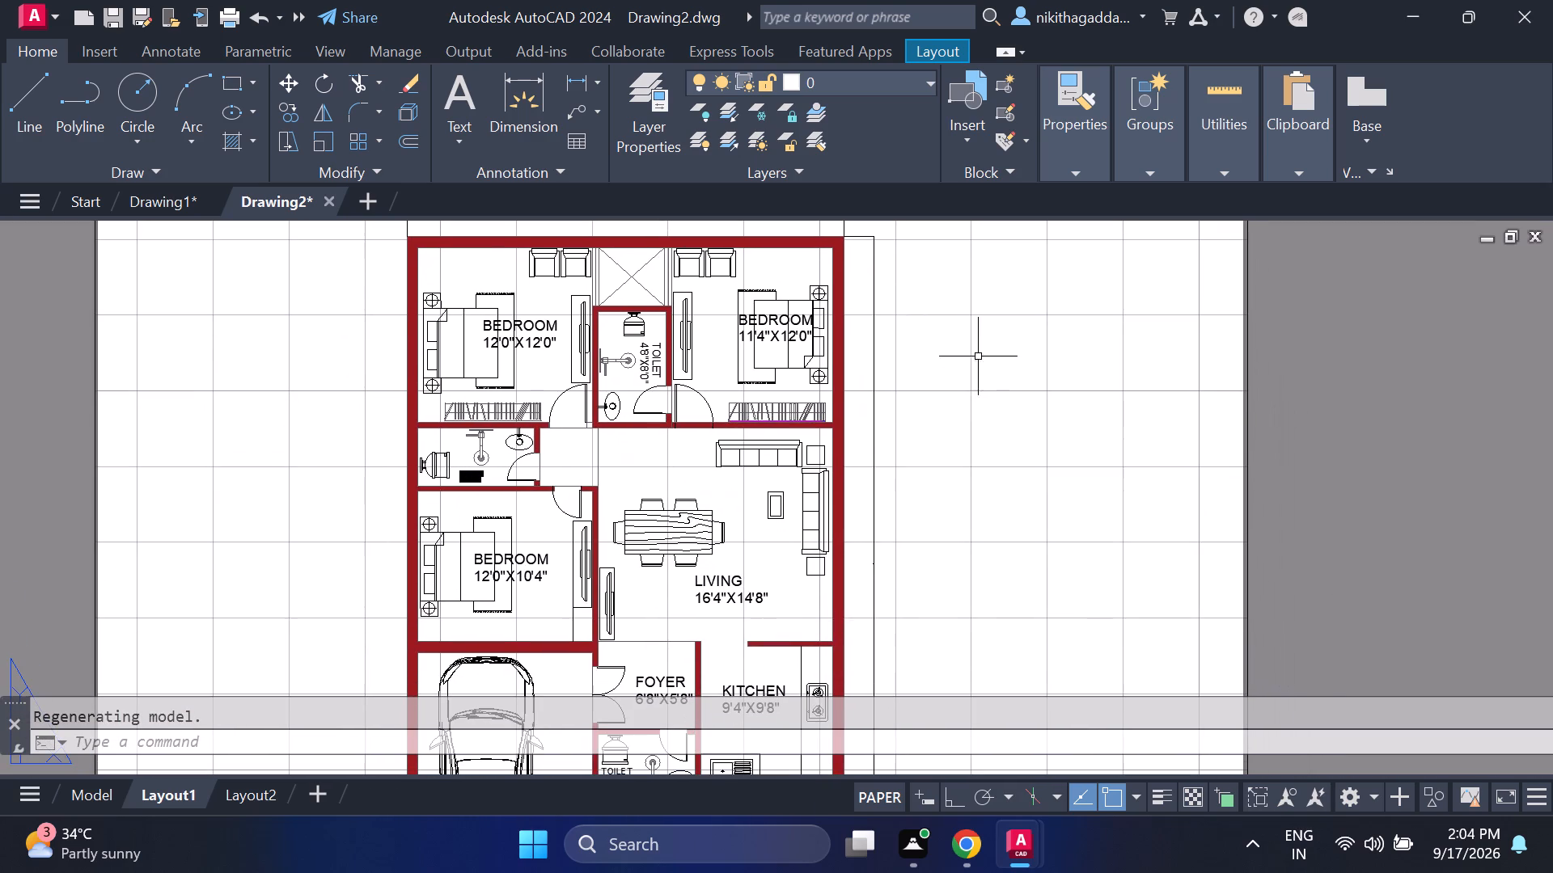
{"action": "middle_click_drag", "start_coordinate": [958, 563], "coordinate": [959, 437]}
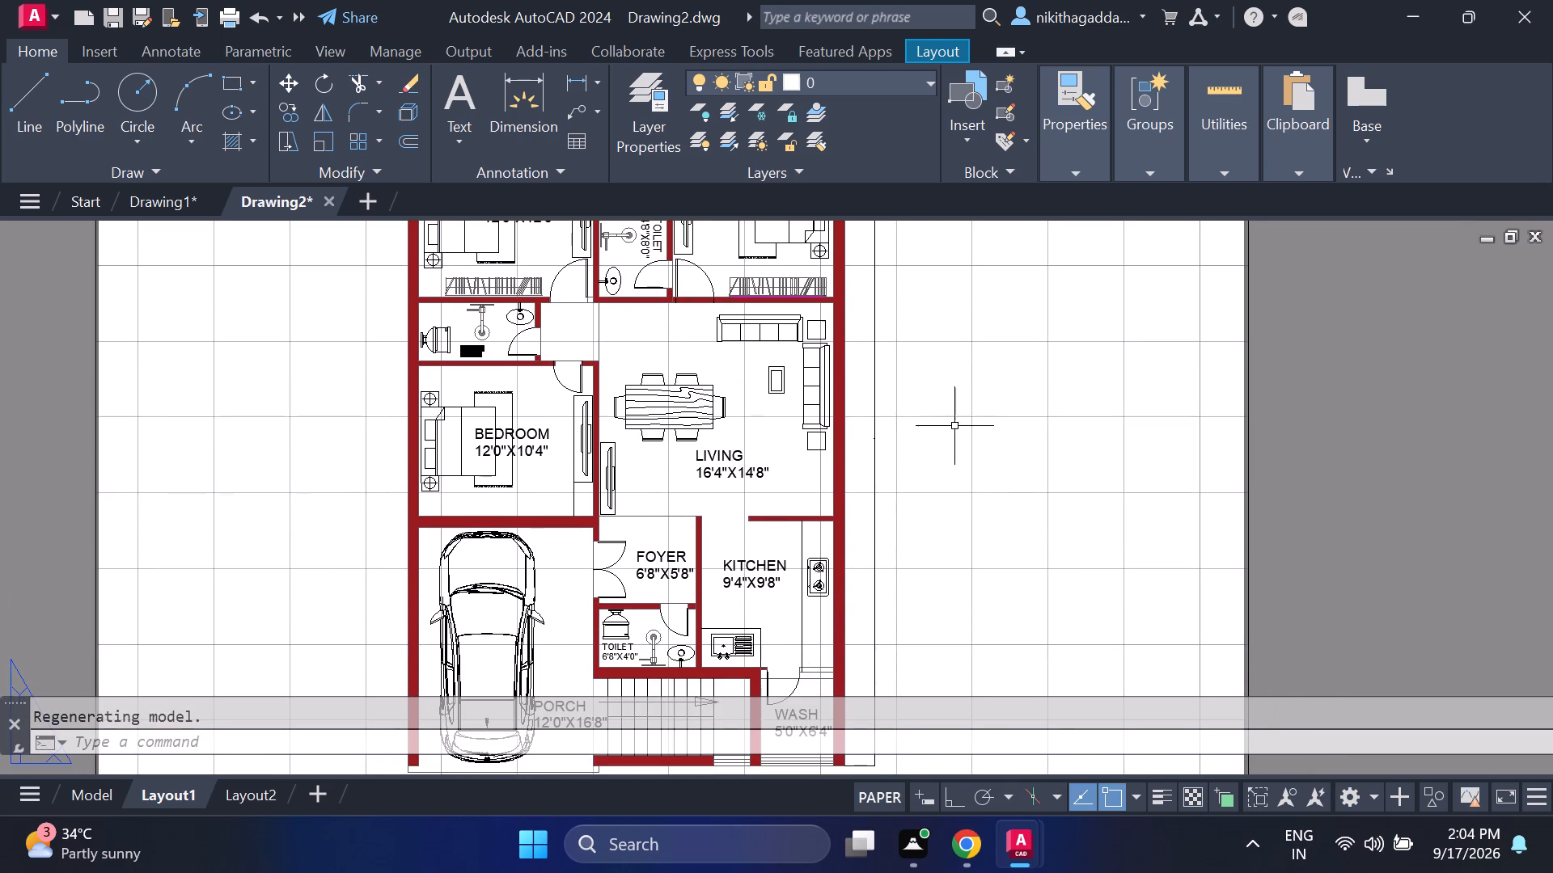
{"action": "scroll", "coordinate": [872, 556], "scroll_direction": "up", "scroll_amount": 6}
{"action": "scroll", "coordinate": [915, 492], "scroll_direction": "down", "scroll_amount": 4}
{"action": "scroll", "coordinate": [909, 403], "scroll_direction": "down", "scroll_amount": 2}
{"action": "middle_click_drag", "start_coordinate": [962, 422], "coordinate": [1011, 637]}
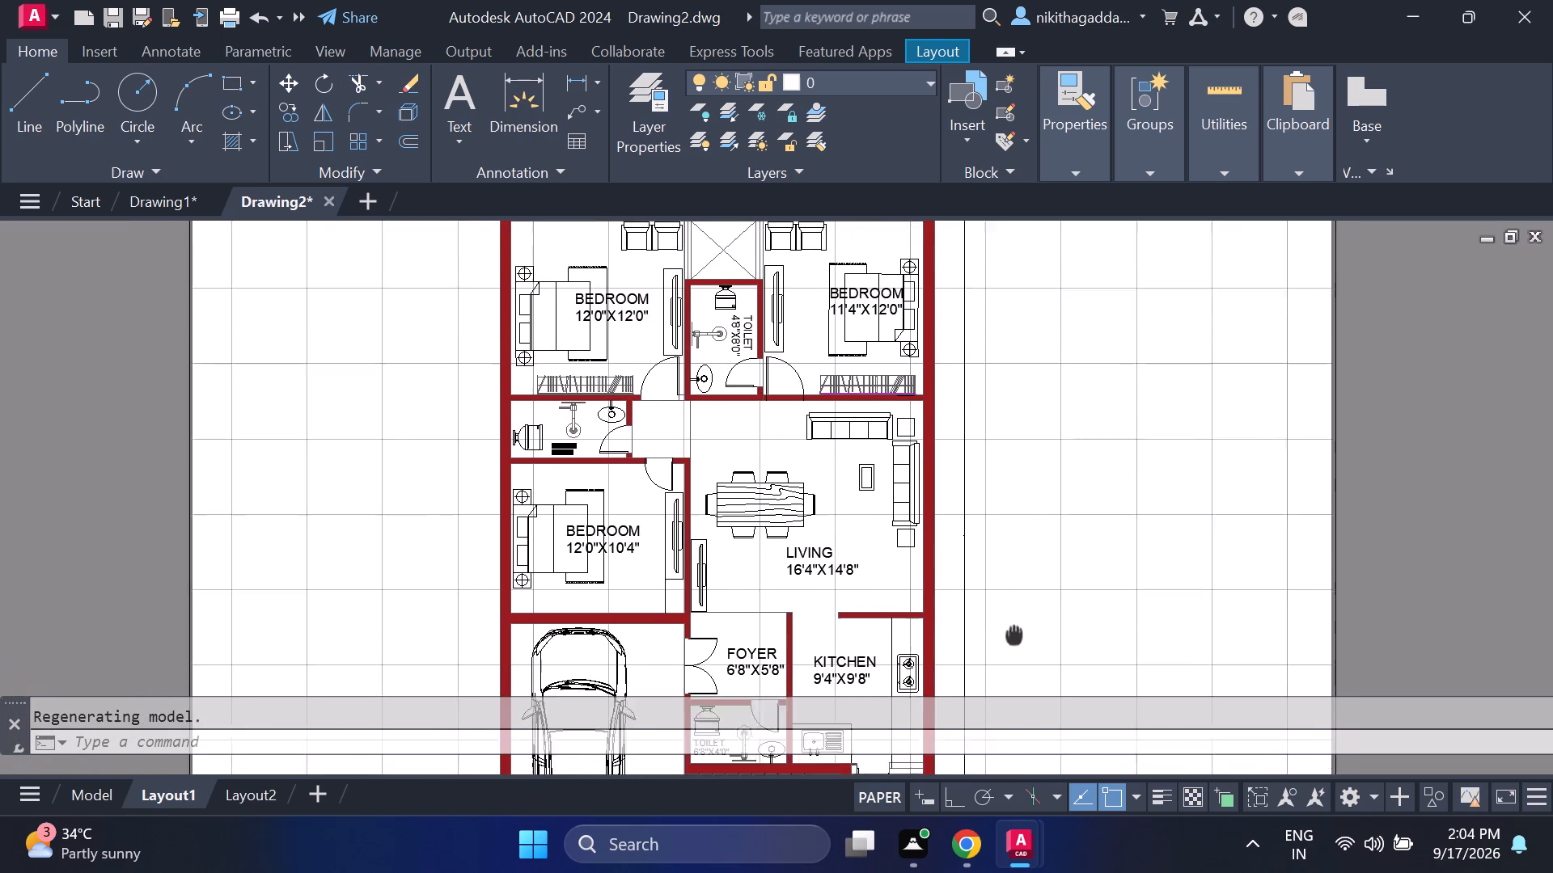
{"action": "middle_click_drag", "start_coordinate": [1011, 637], "coordinate": [1005, 647]}
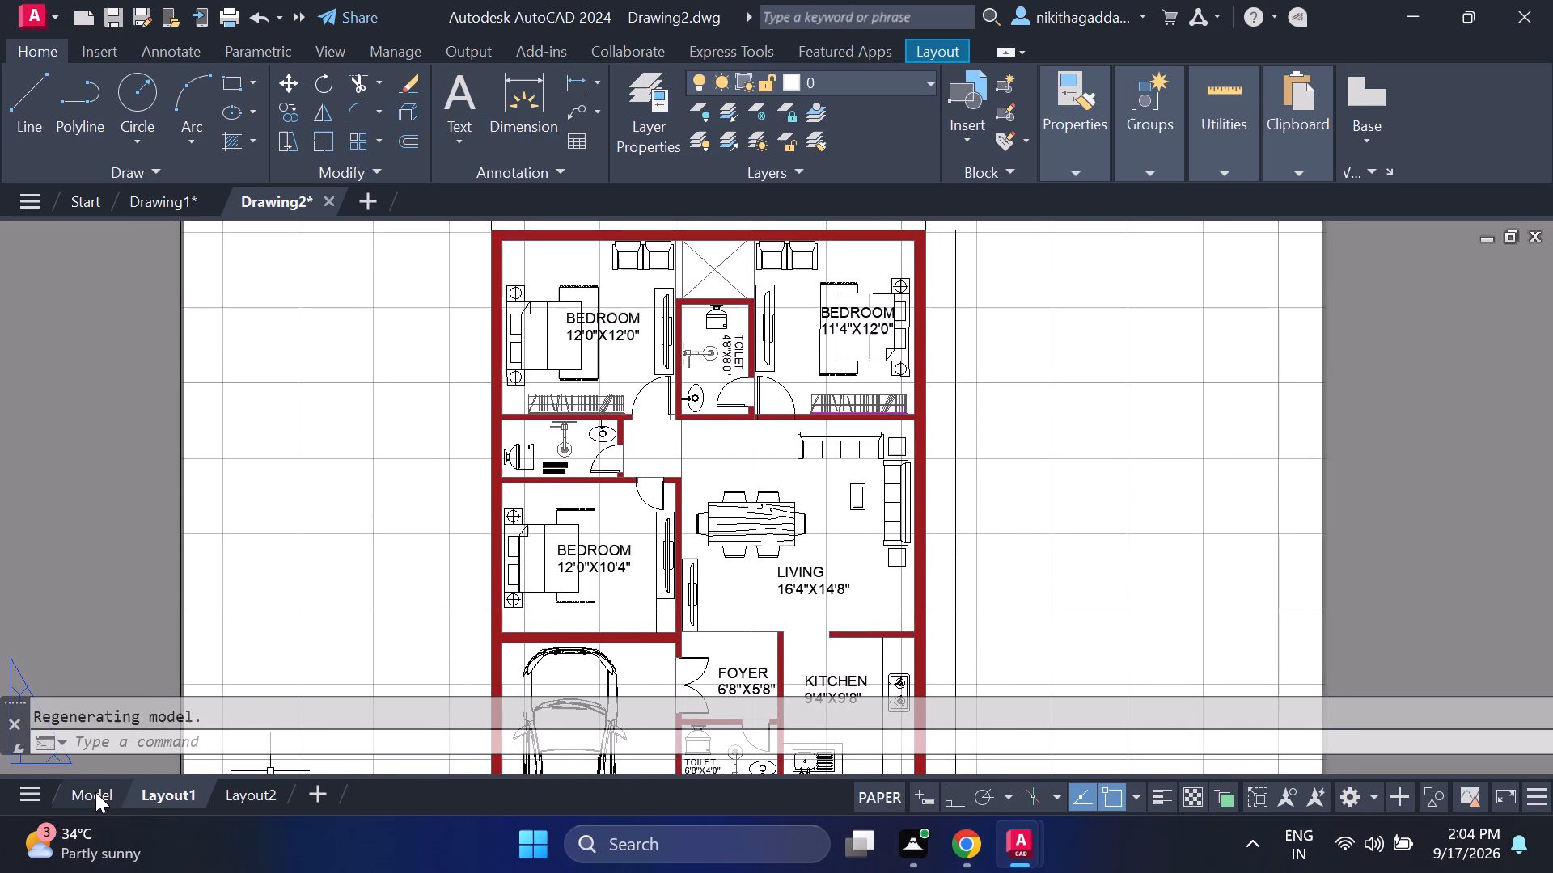
In model space, set the drawing's length units to Engineering with 0'-0.00" precision.
{"action": "left_click", "coordinate": [95, 792]}
{"action": "middle_click_drag", "start_coordinate": [554, 517], "coordinate": [556, 690]}
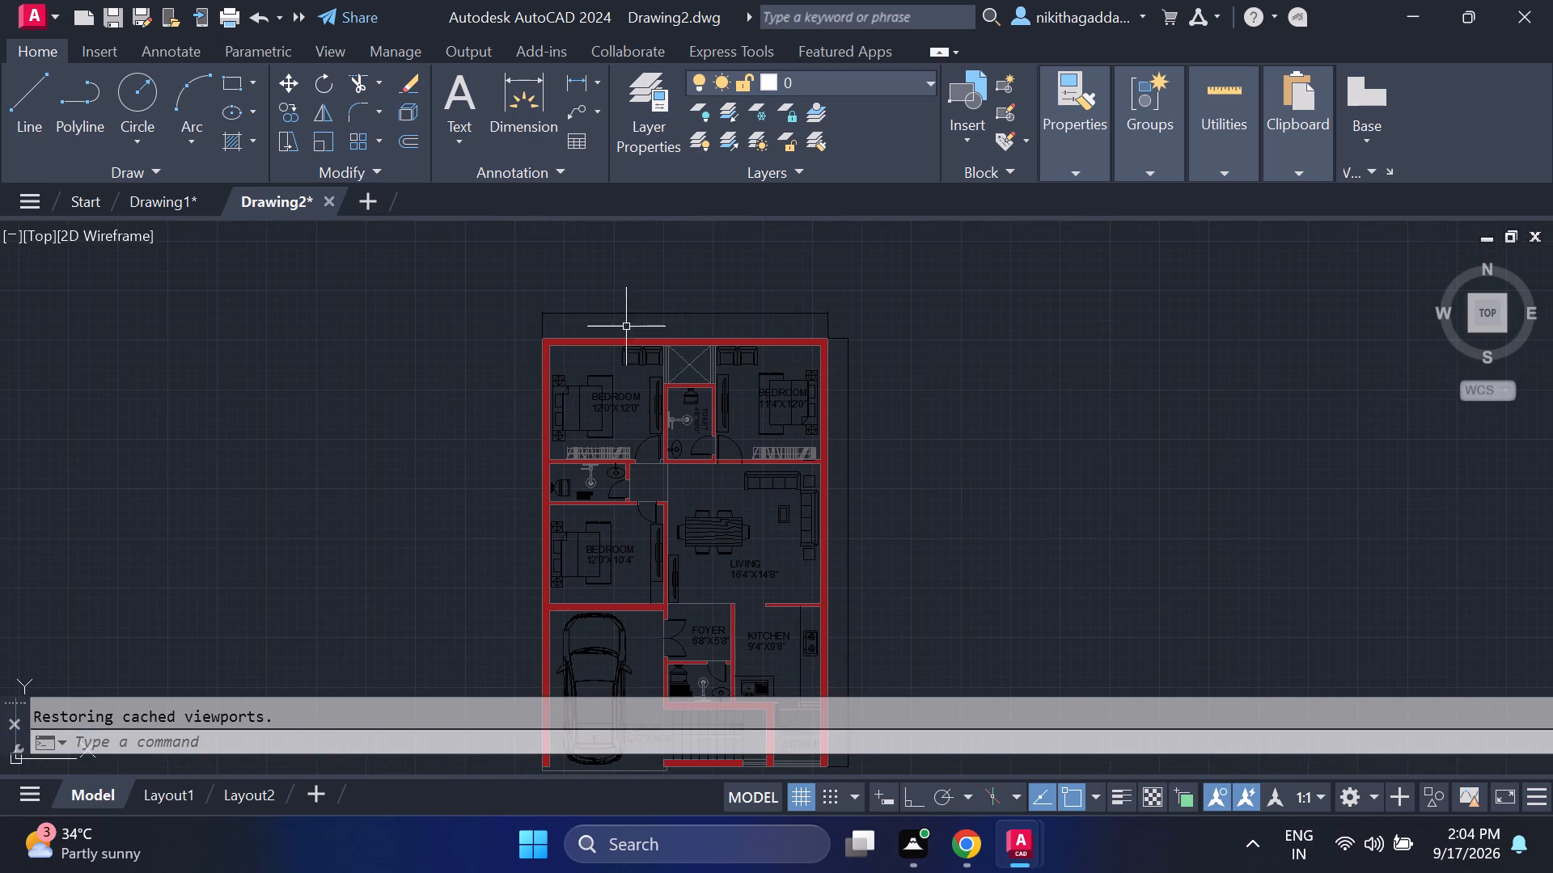
{"action": "scroll", "coordinate": [644, 312], "scroll_direction": "up", "scroll_amount": 2}
{"action": "scroll", "coordinate": [720, 264], "scroll_direction": "up", "scroll_amount": 3}
{"action": "scroll", "coordinate": [813, 462], "scroll_direction": "up", "scroll_amount": 4}
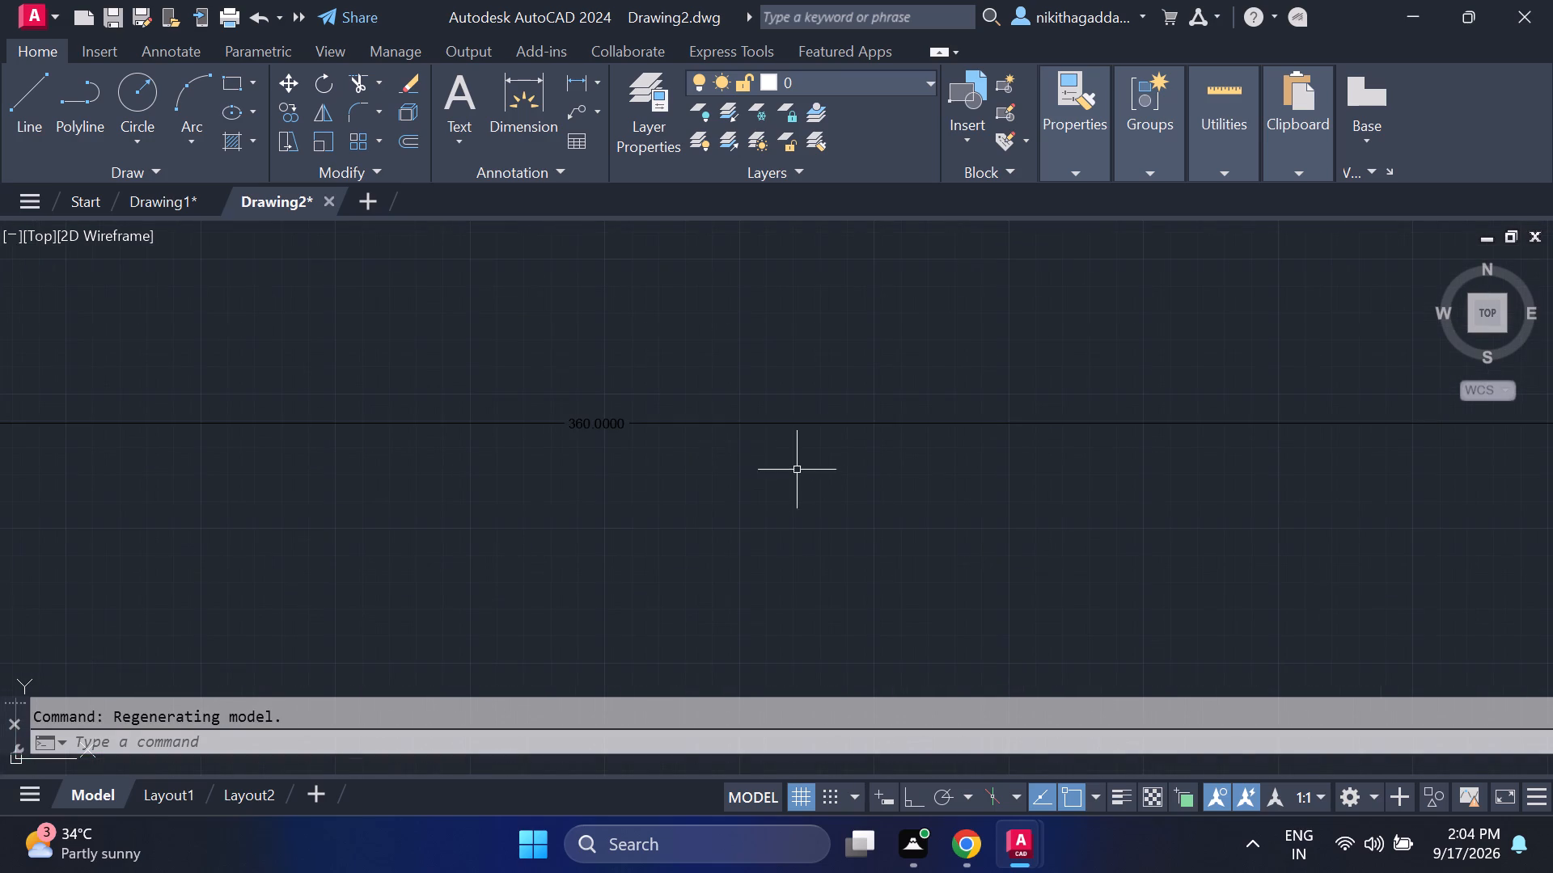
{"action": "type", "text": "UNITS"}
{"action": "key", "text": "Return"}
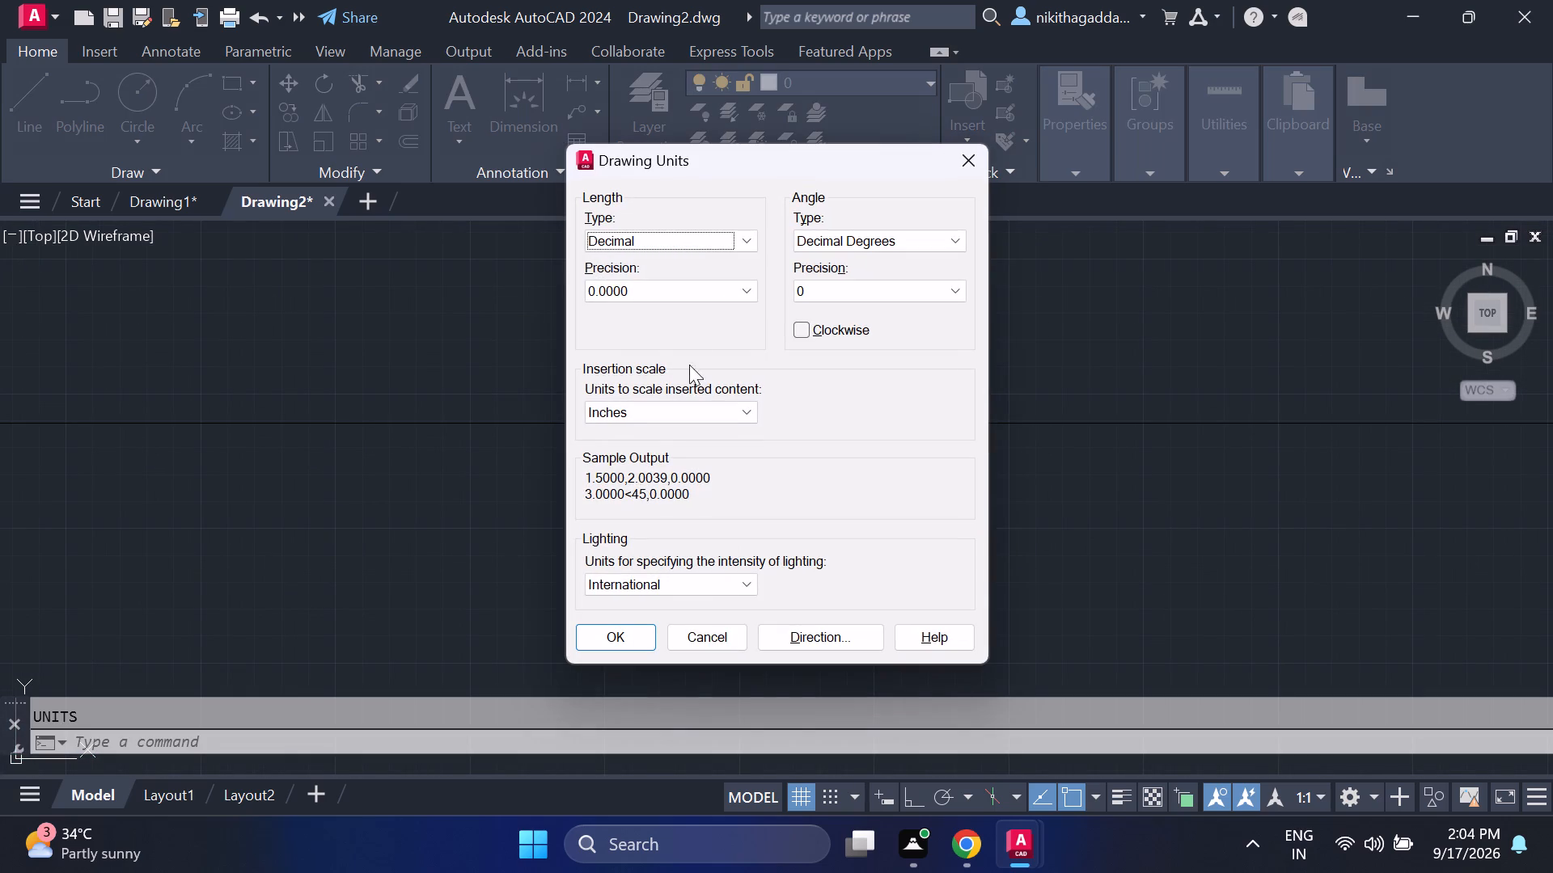
{"action": "left_click", "coordinate": [713, 233]}
{"action": "left_click", "coordinate": [655, 293]}
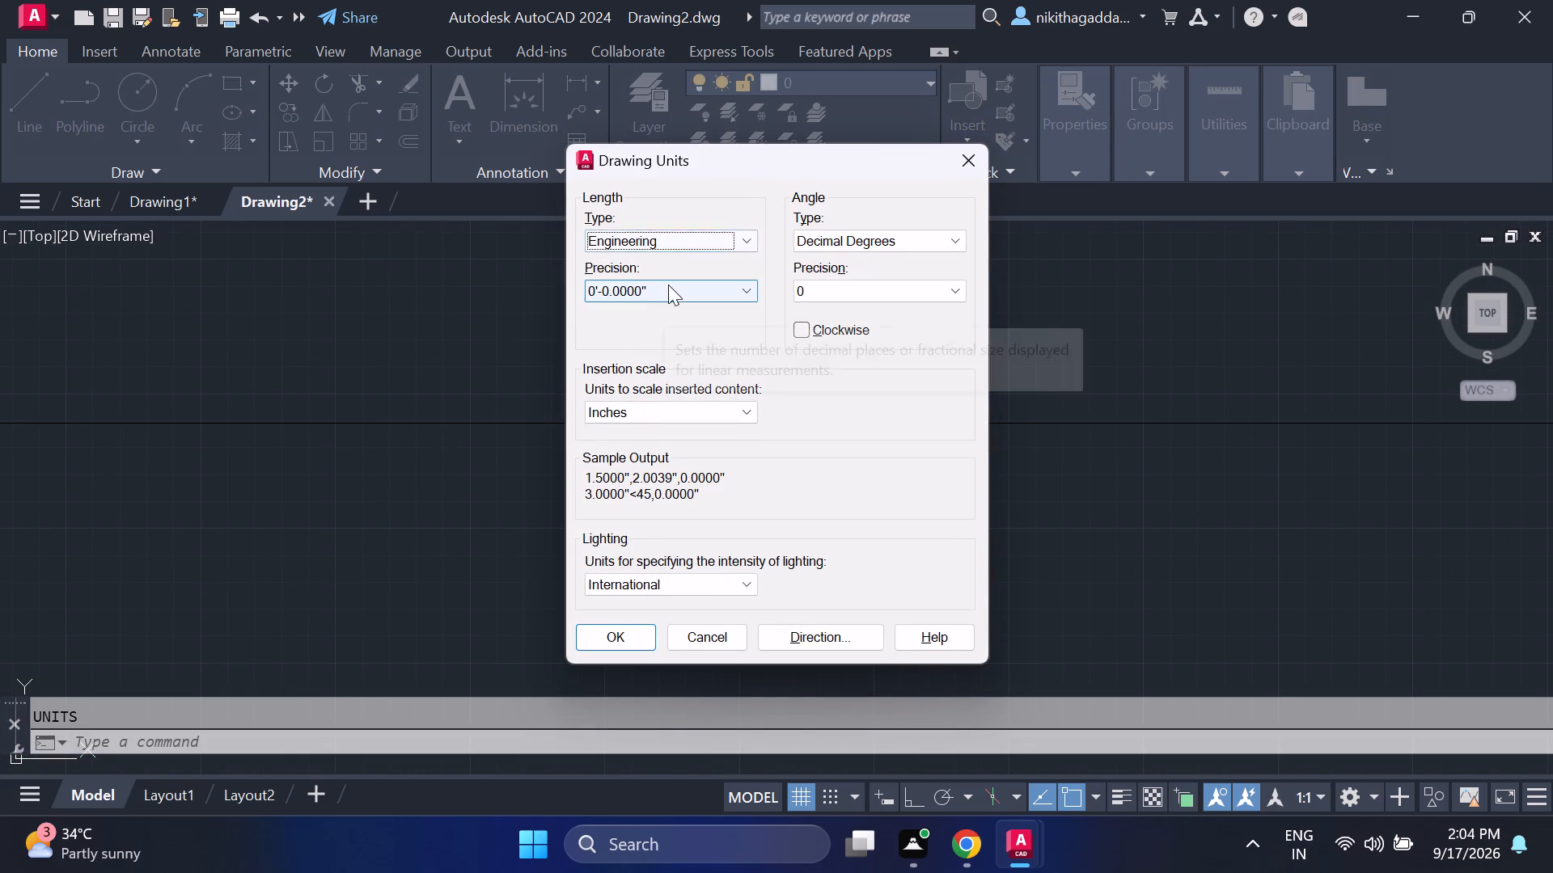
{"action": "left_click", "coordinate": [672, 281]}
{"action": "left_click", "coordinate": [636, 342]}
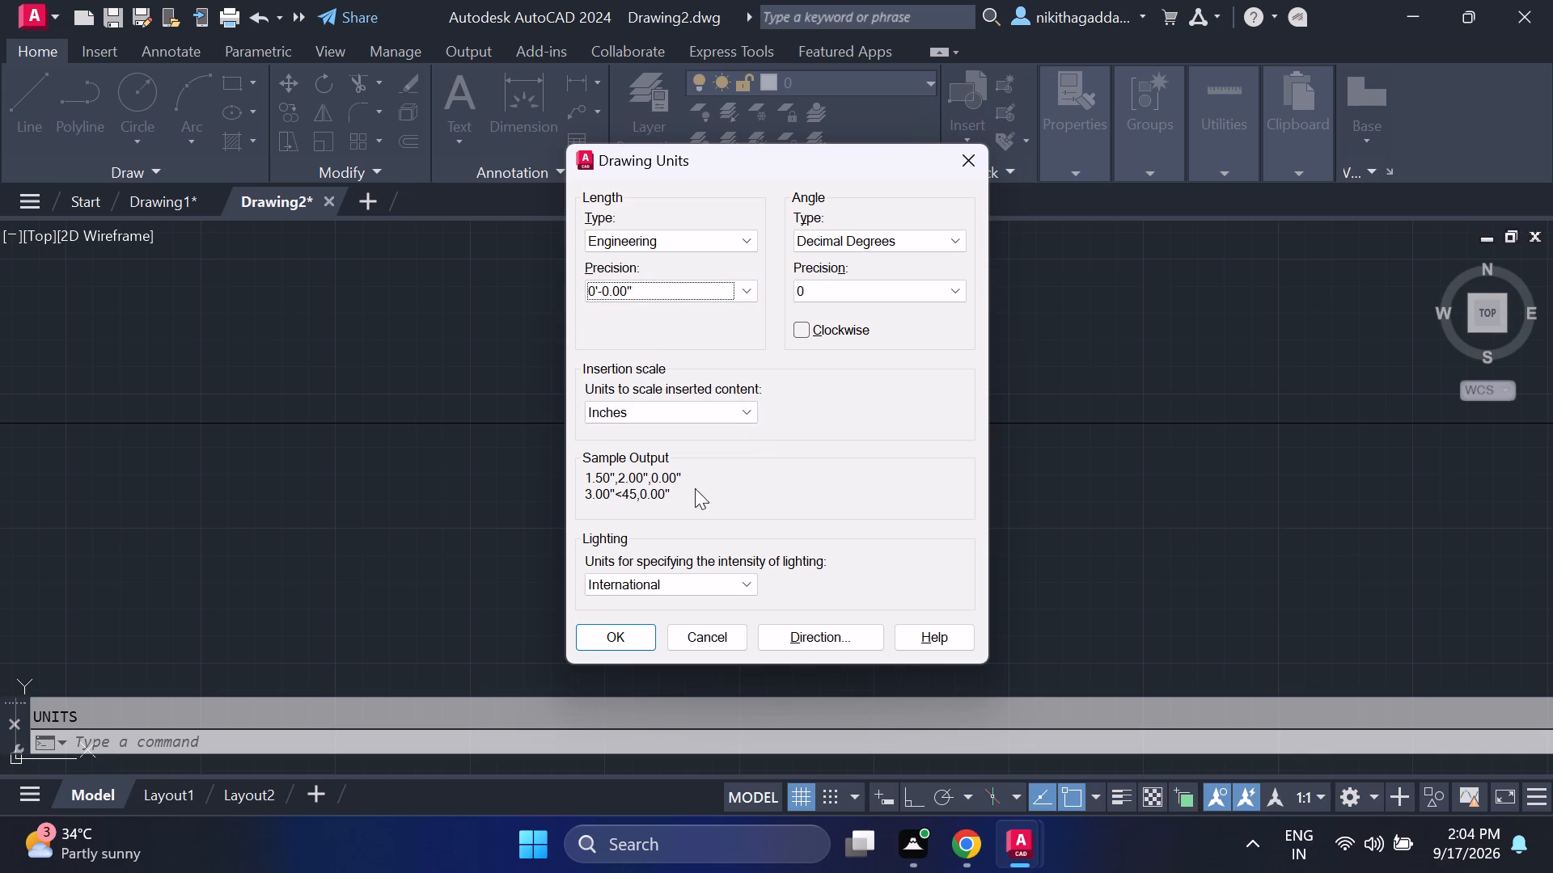
{"action": "left_click", "coordinate": [611, 639]}
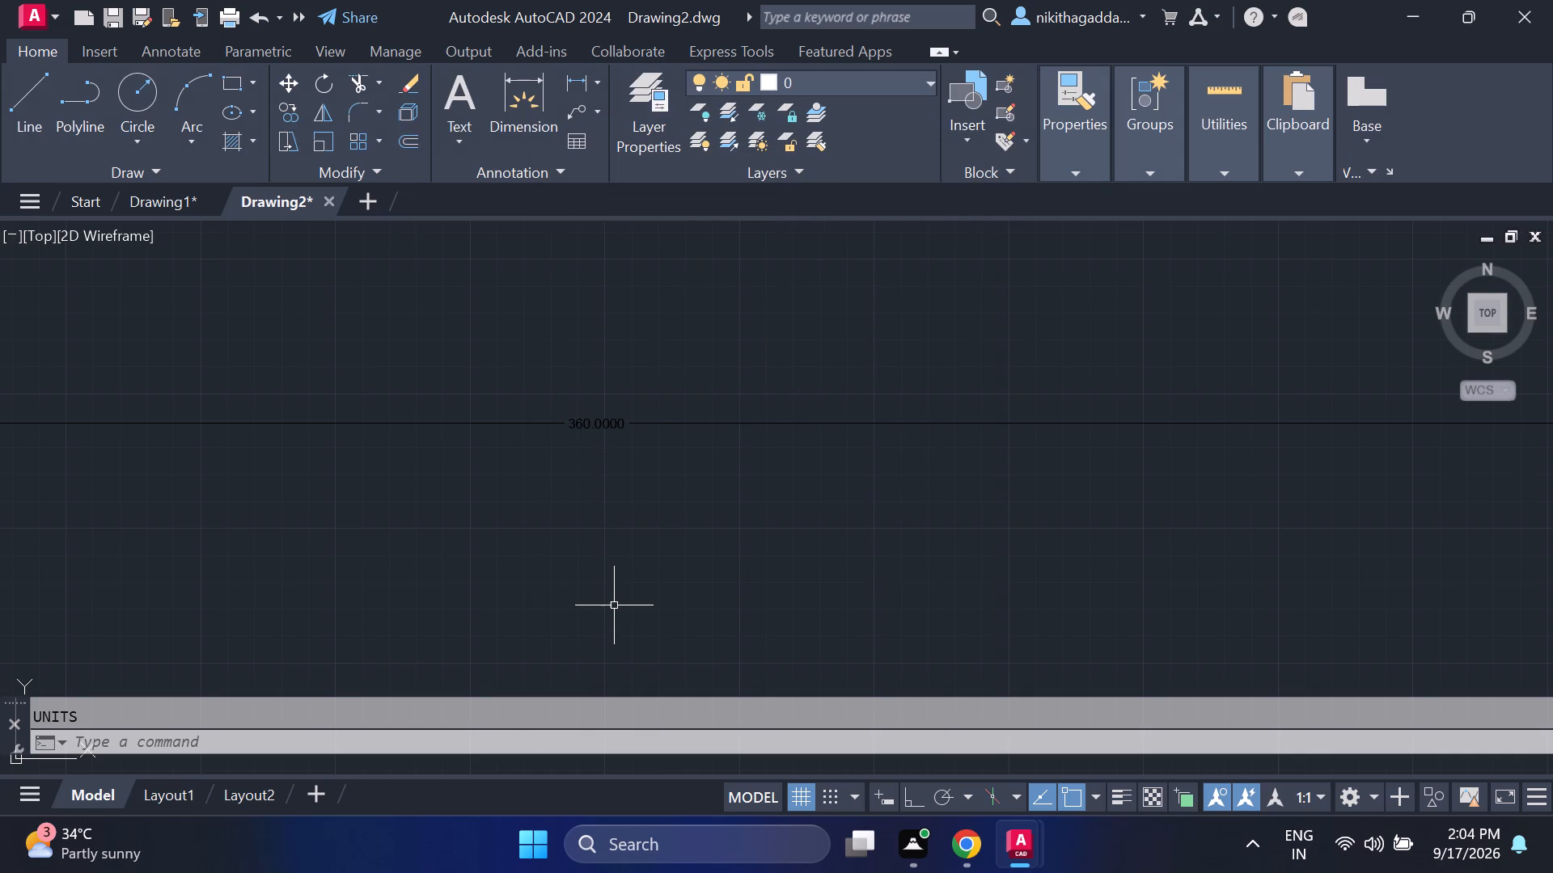
Set the Standard dimension style's primary units to Engineering with 0'-0.00" precision, make it current, and check the plan on Layout1.
{"action": "key", "text": "d"}
{"action": "key", "text": "Return"}
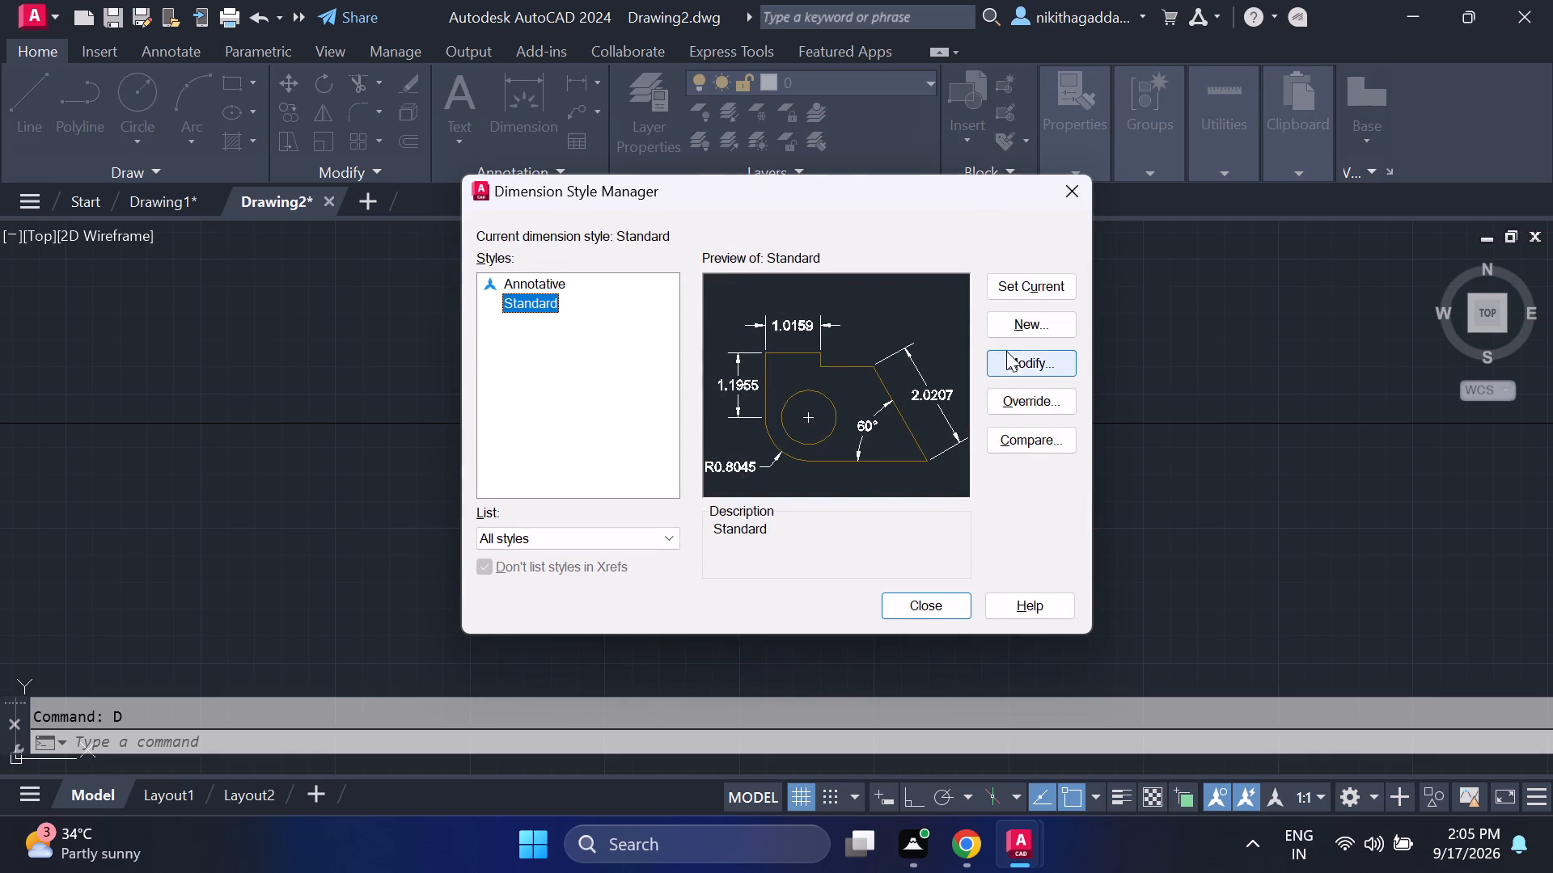
{"action": "left_click", "coordinate": [1008, 352]}
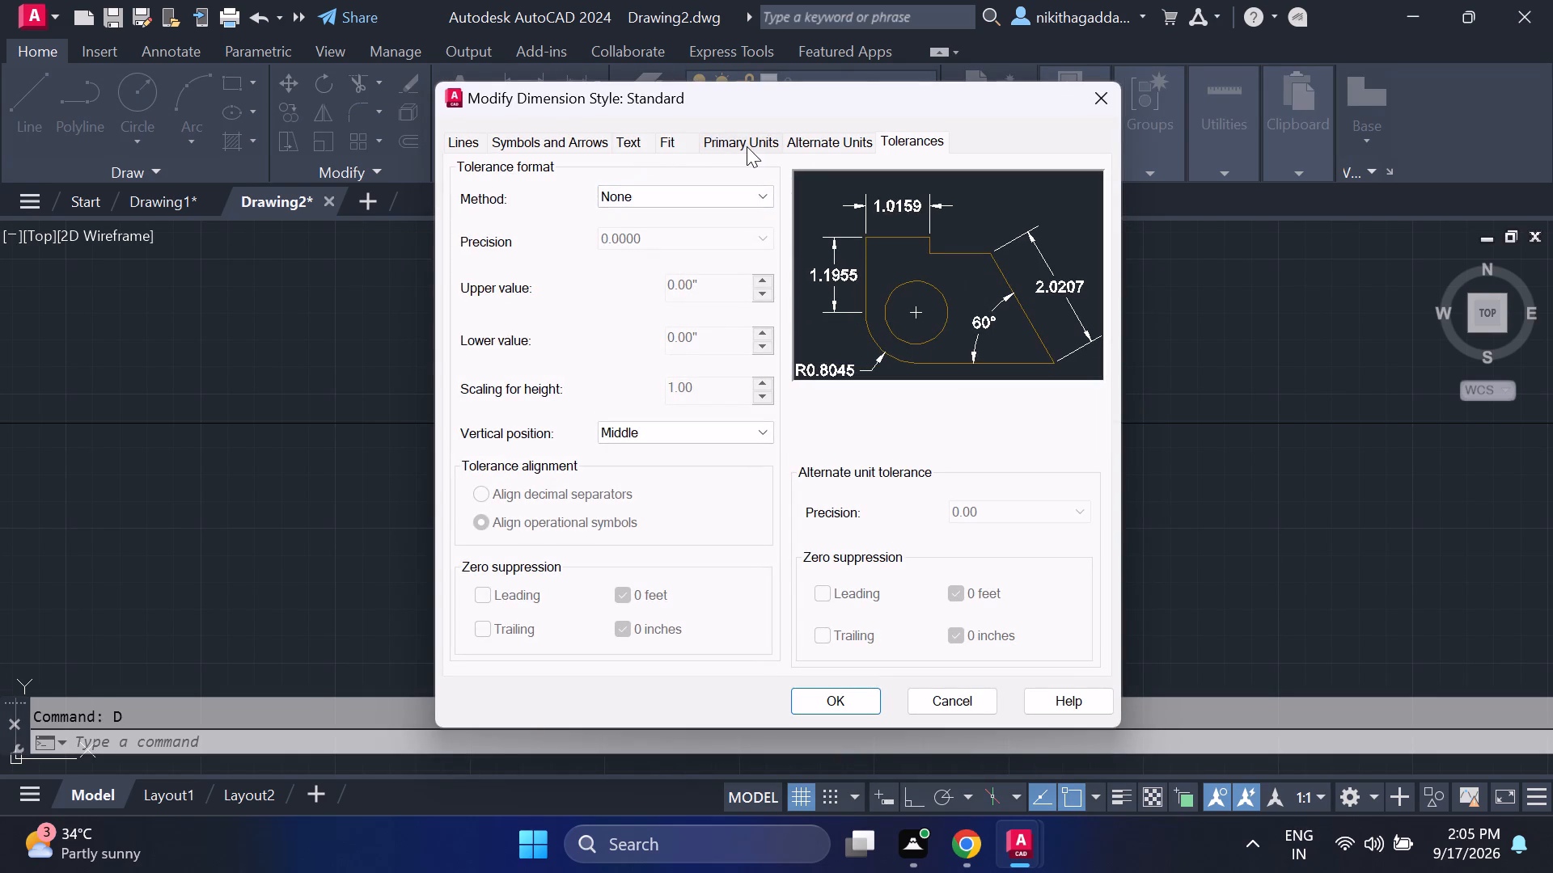
{"action": "left_click", "coordinate": [747, 143]}
{"action": "left_click", "coordinate": [720, 181]}
{"action": "left_click", "coordinate": [709, 244]}
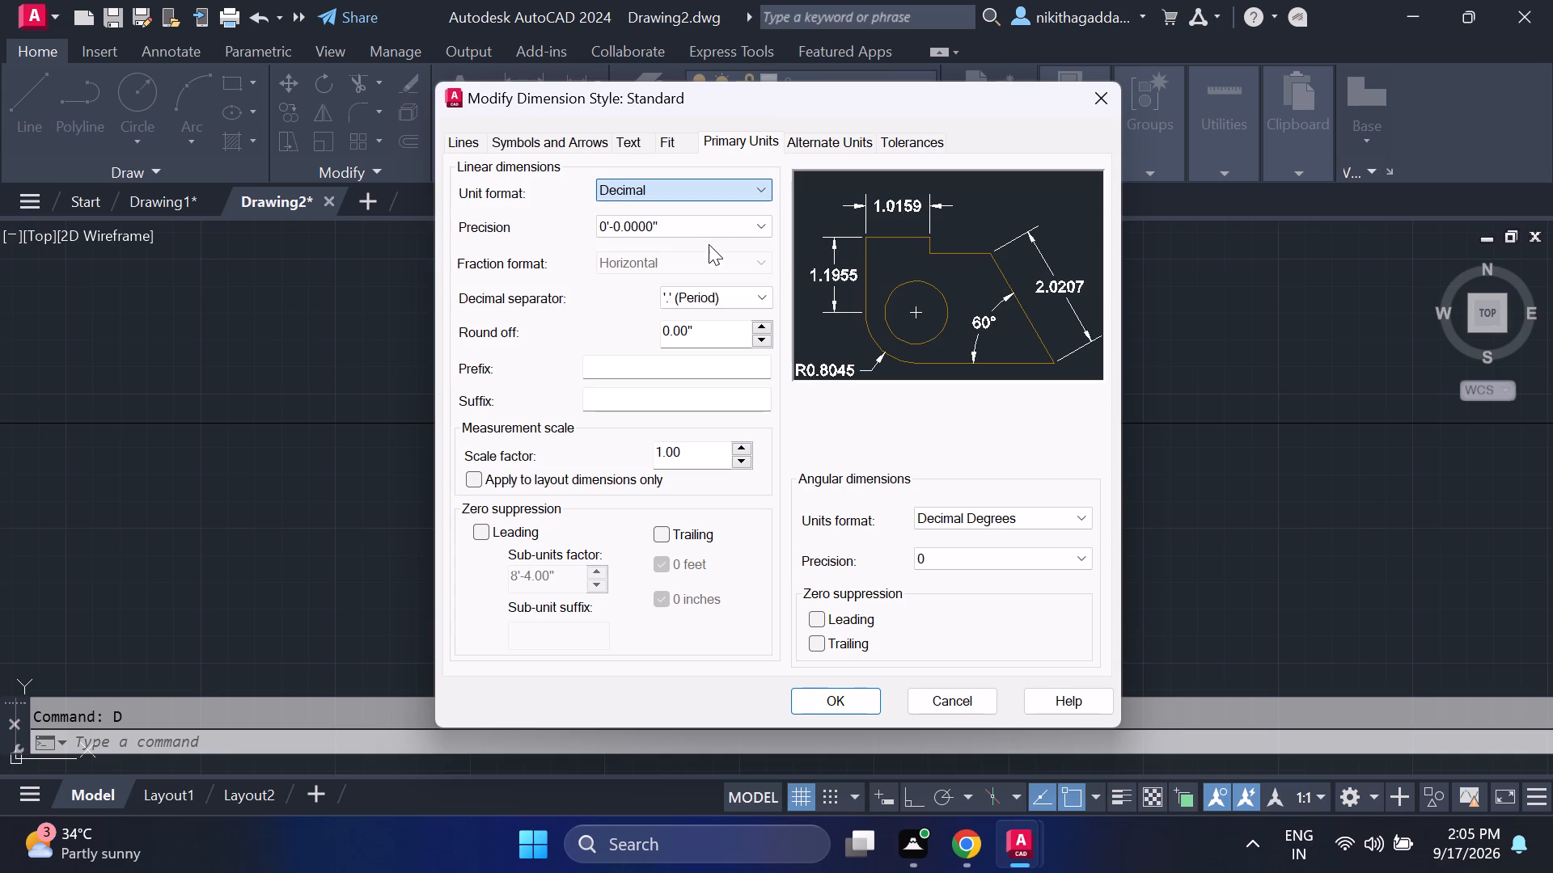
{"action": "left_click", "coordinate": [717, 226]}
{"action": "left_click", "coordinate": [688, 274]}
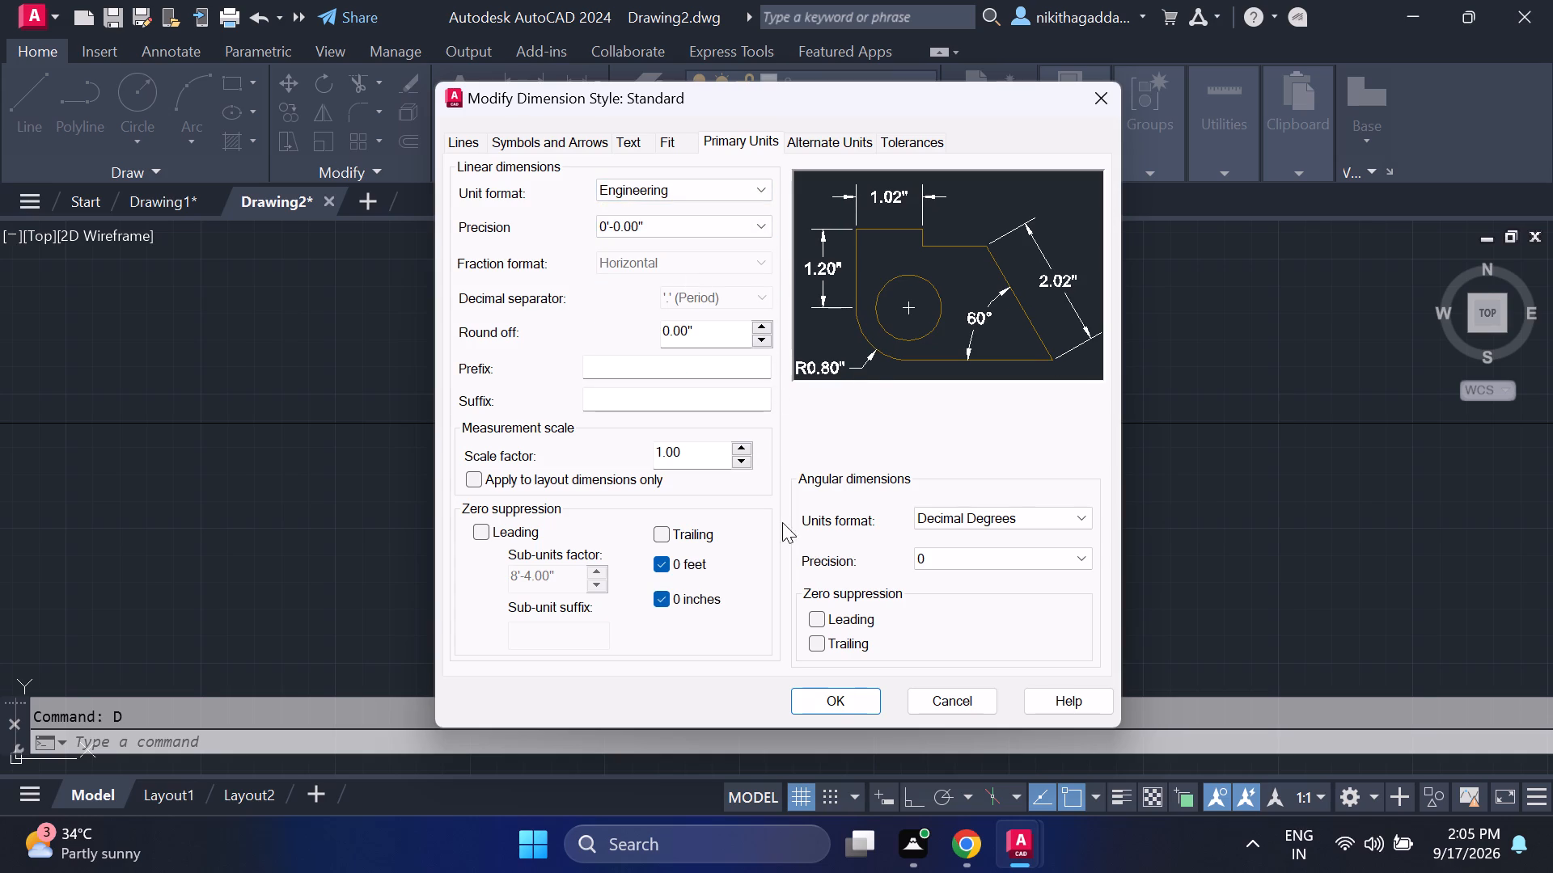
{"action": "left_click", "coordinate": [834, 705]}
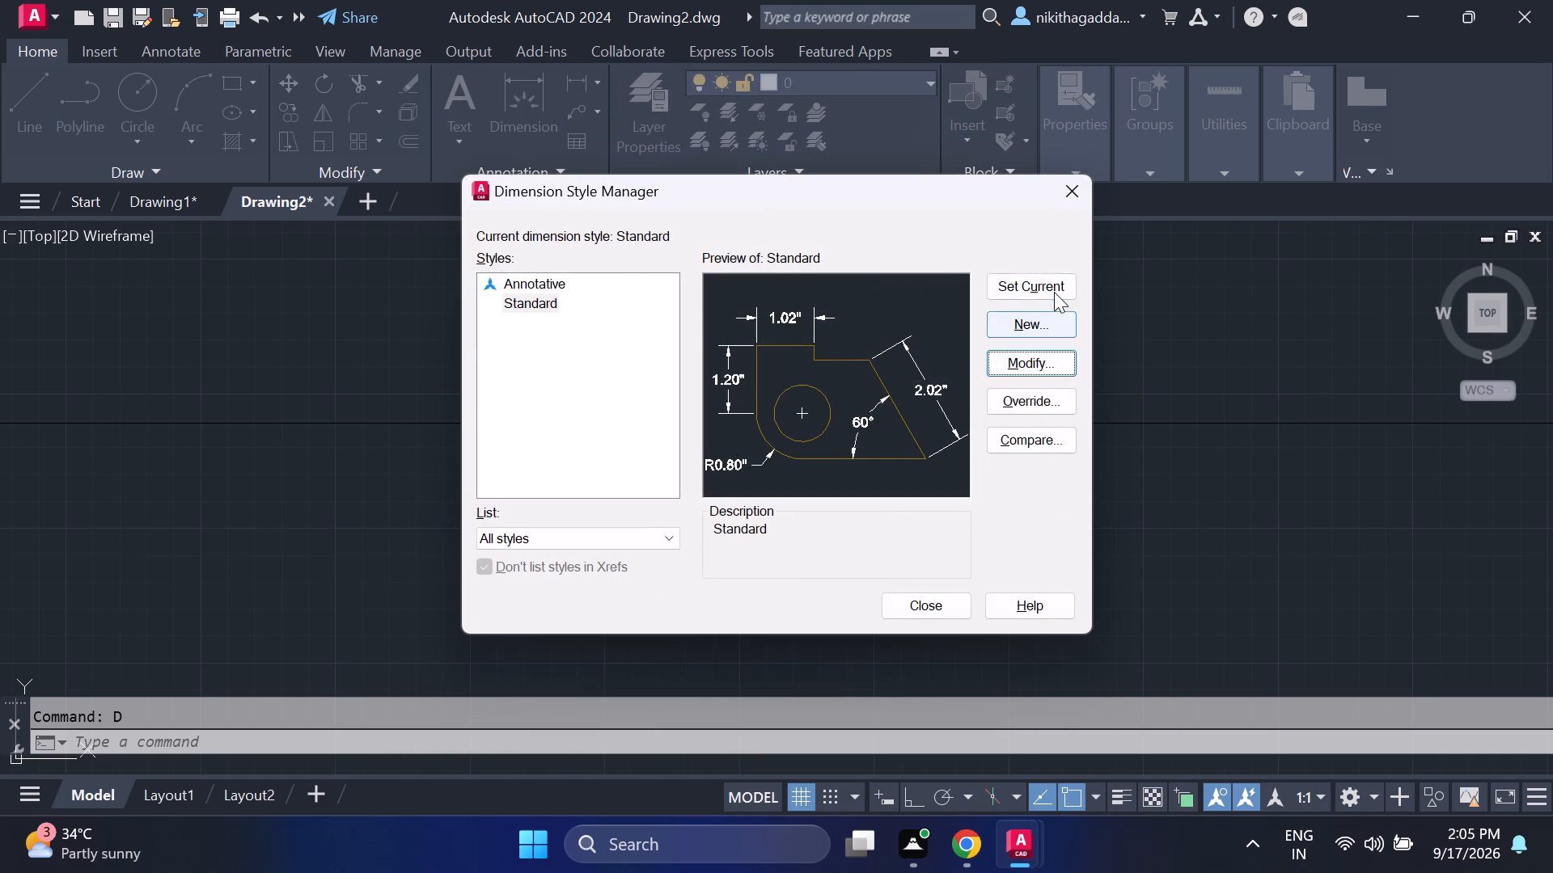
{"action": "left_click", "coordinate": [1054, 290]}
{"action": "left_click", "coordinate": [938, 605]}
{"action": "scroll", "coordinate": [732, 530], "scroll_direction": "down", "scroll_amount": 1}
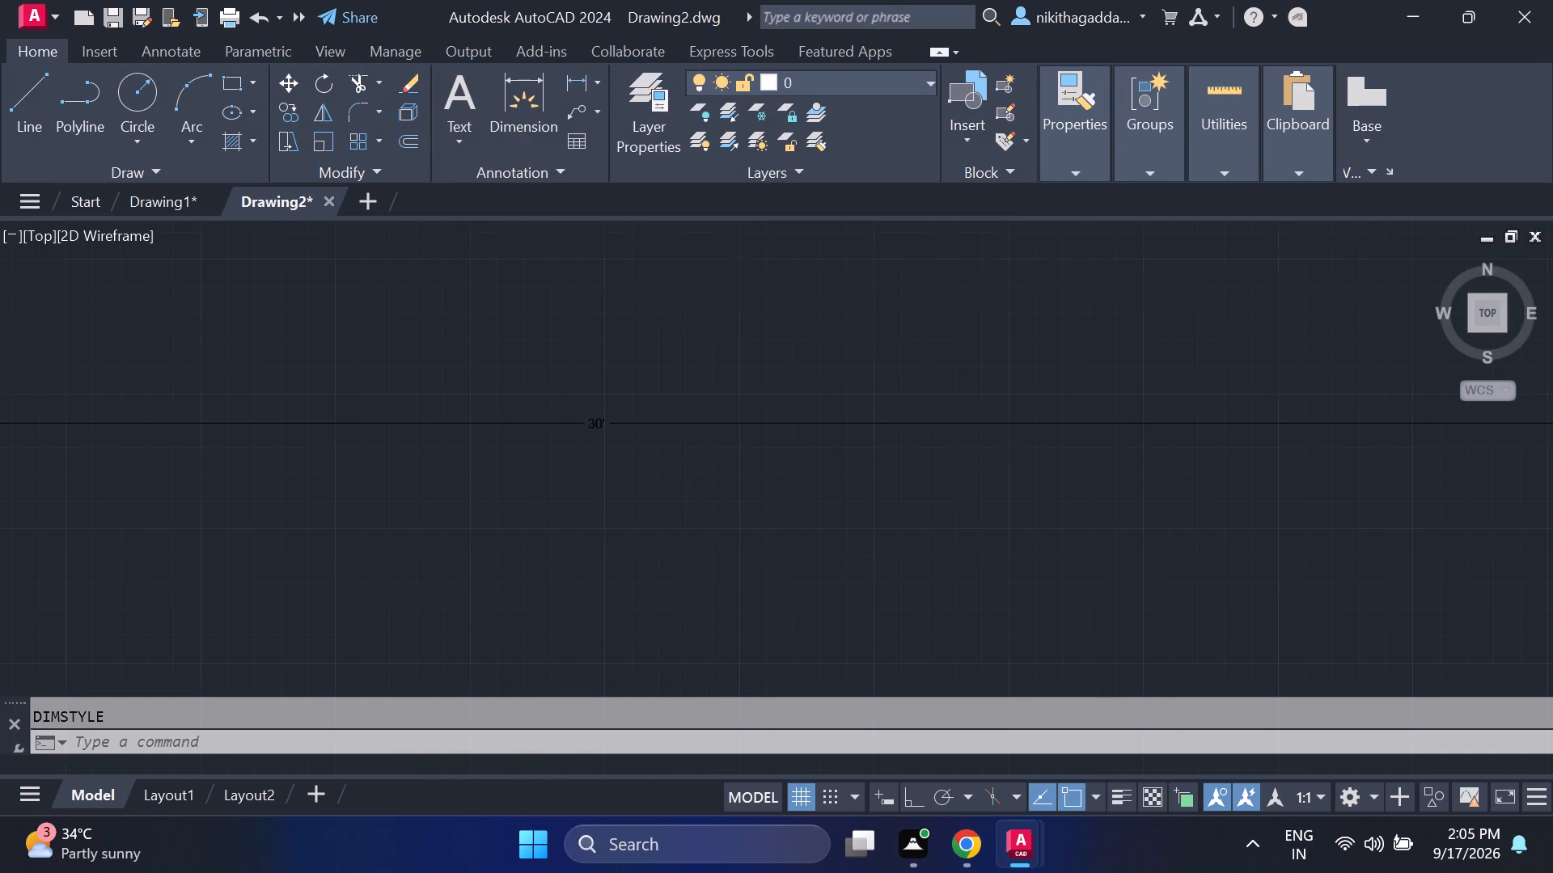
{"action": "scroll", "coordinate": [732, 530], "scroll_direction": "down", "scroll_amount": 3}
{"action": "left_click", "coordinate": [156, 801]}
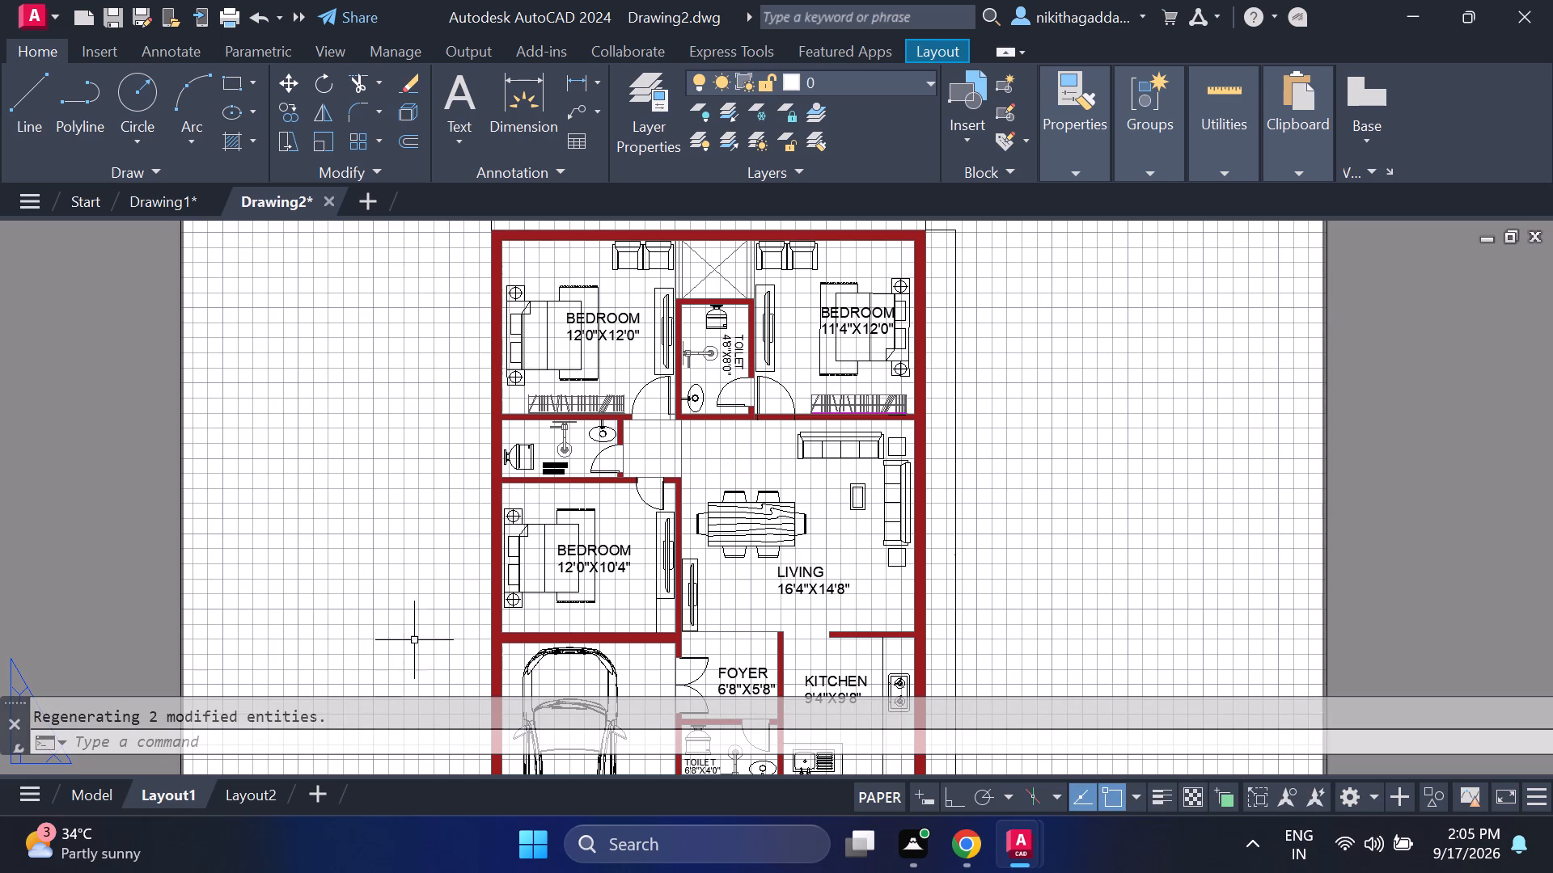
{"action": "middle_click_drag", "start_coordinate": [692, 342], "coordinate": [715, 475]}
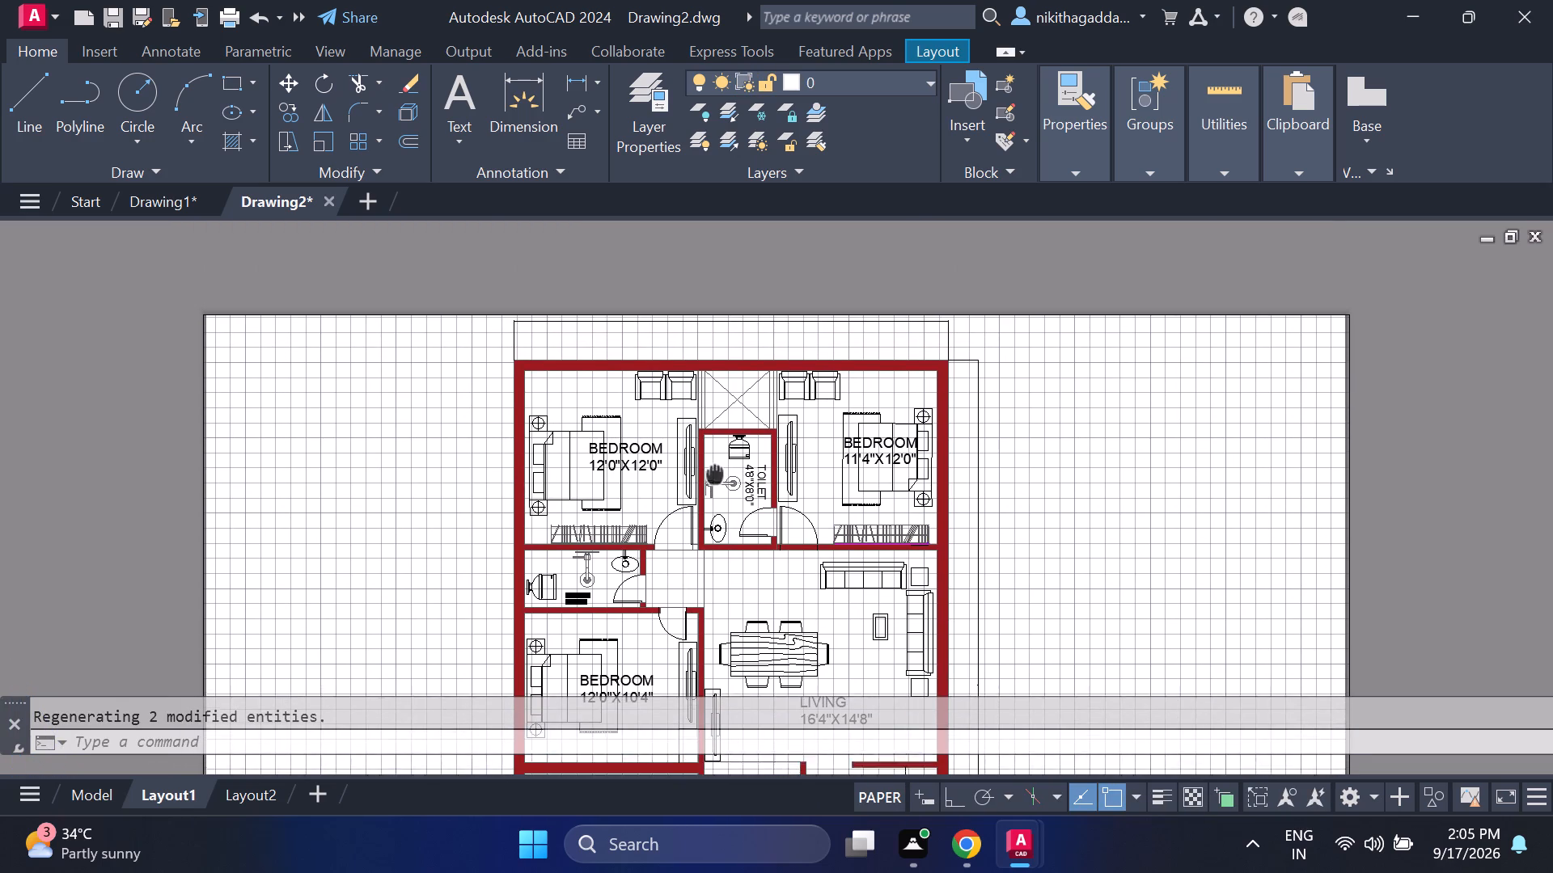
{"action": "middle_click_drag", "start_coordinate": [715, 475], "coordinate": [715, 478]}
Return to model space, set the Standard dimension style's text height to 8", and make the style current.
{"action": "left_click", "coordinate": [86, 797]}
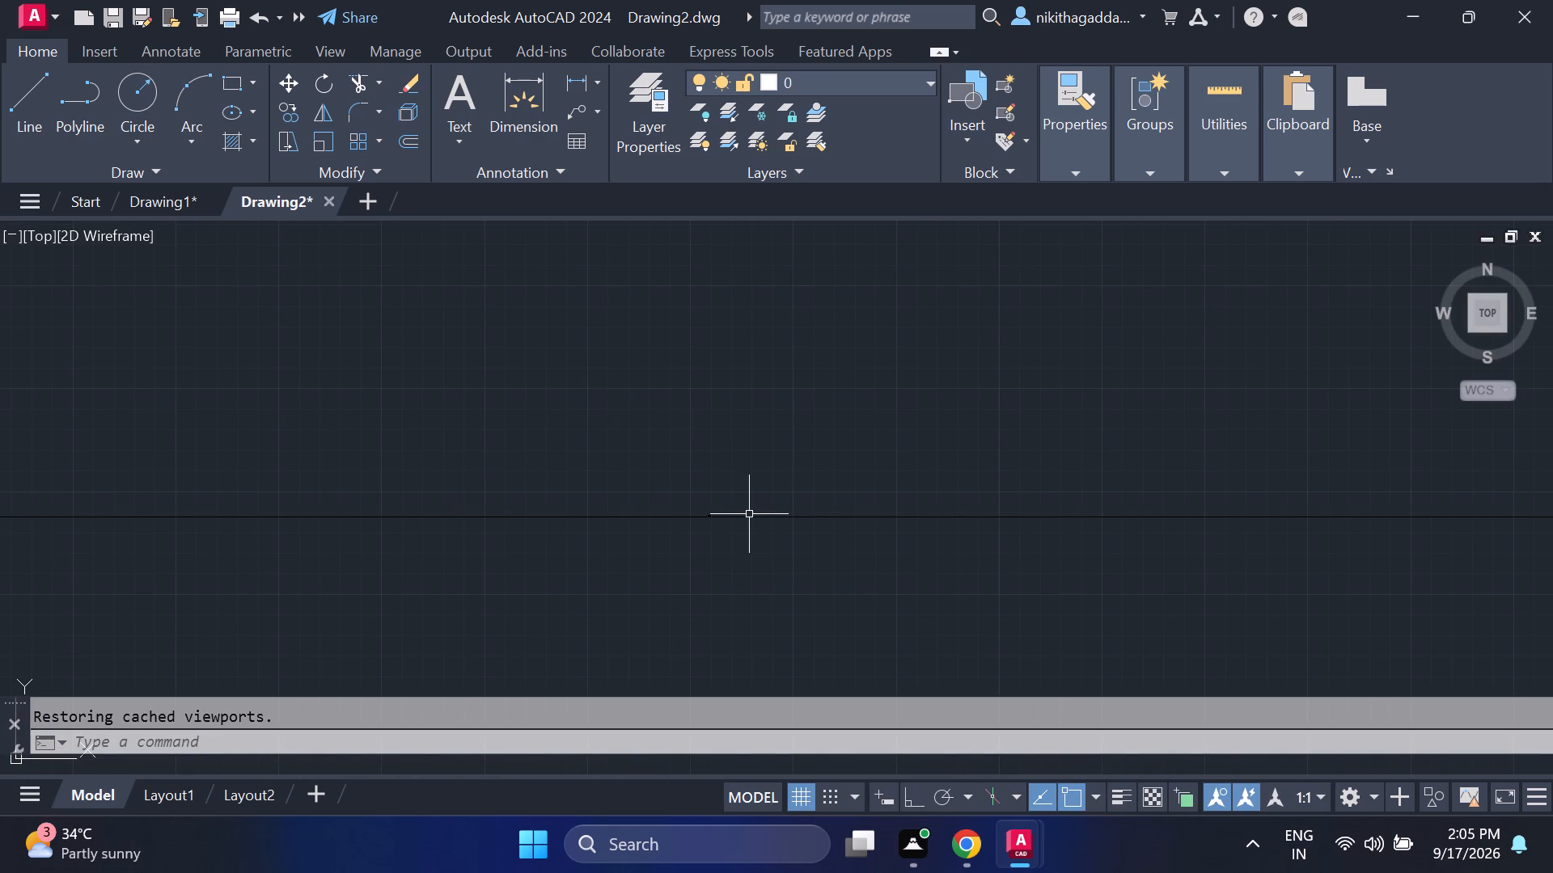
{"action": "key", "text": "d"}
{"action": "key", "text": "Return"}
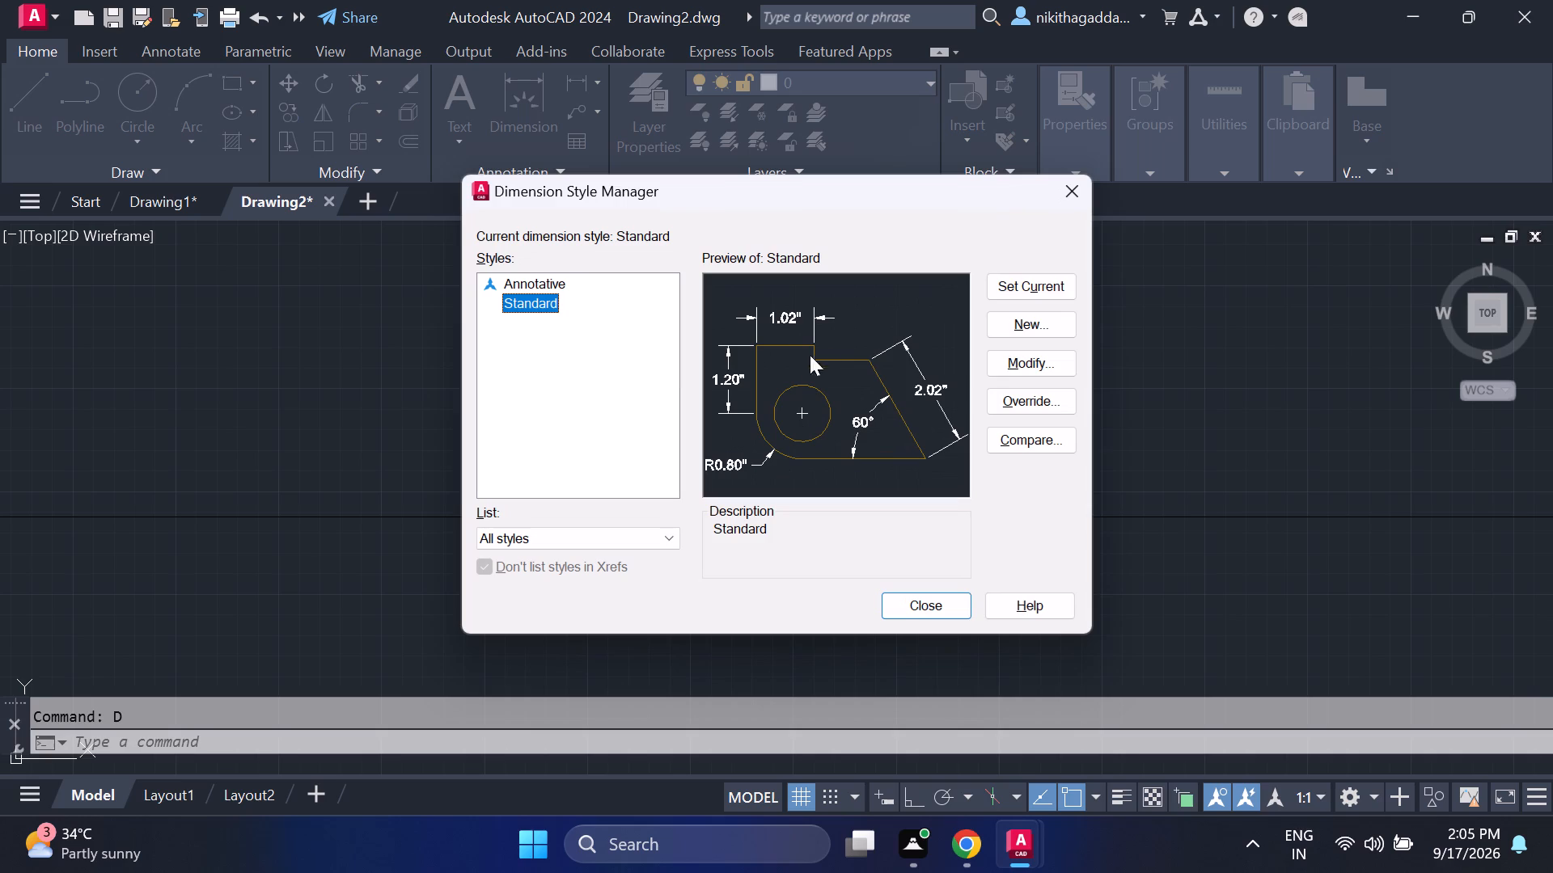
{"action": "left_click", "coordinate": [1035, 354]}
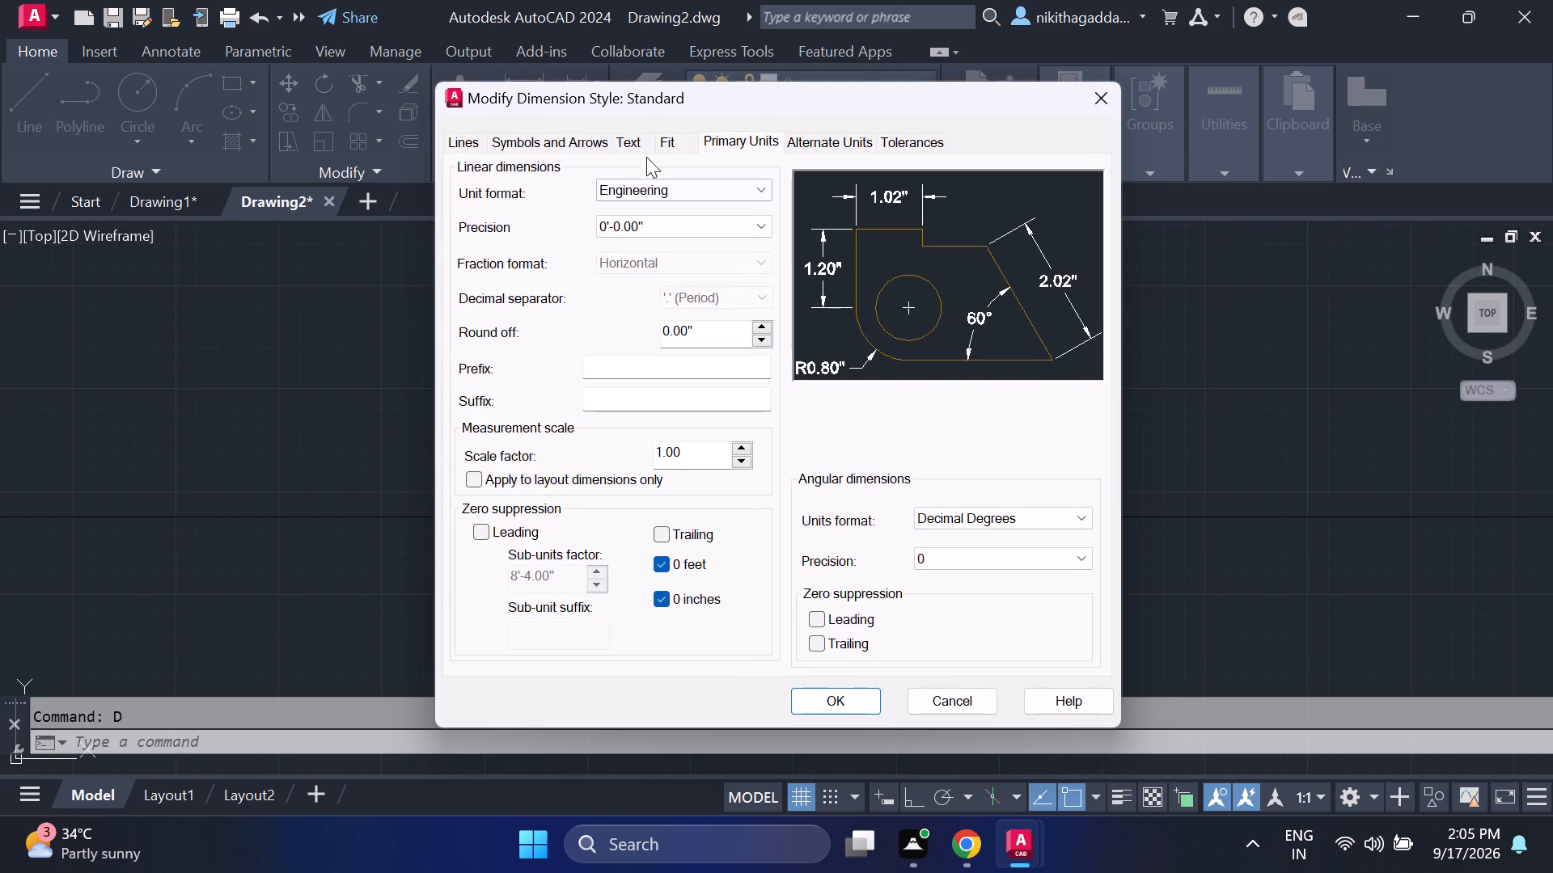
{"action": "left_click", "coordinate": [633, 143]}
{"action": "left_click", "coordinate": [724, 320]}
{"action": "key", "text": "BackSpace"}
{"action": "key", "text": "BackSpace"}
{"action": "key", "text": "BackSpace"}
{"action": "key", "text": "BackSpace"}
{"action": "key", "text": "BackSpace"}
{"action": "key", "text": "BackSpace"}
{"action": "key", "text": "BackSpace"}
{"action": "key", "text": "BackSpace"}
{"action": "key", "text": "BackSpace"}
{"action": "key", "text": "BackSpace"}
{"action": "key", "text": "BackSpace"}
{"action": "key", "text": "BackSpace"}
{"action": "key", "text": "BackSpace"}
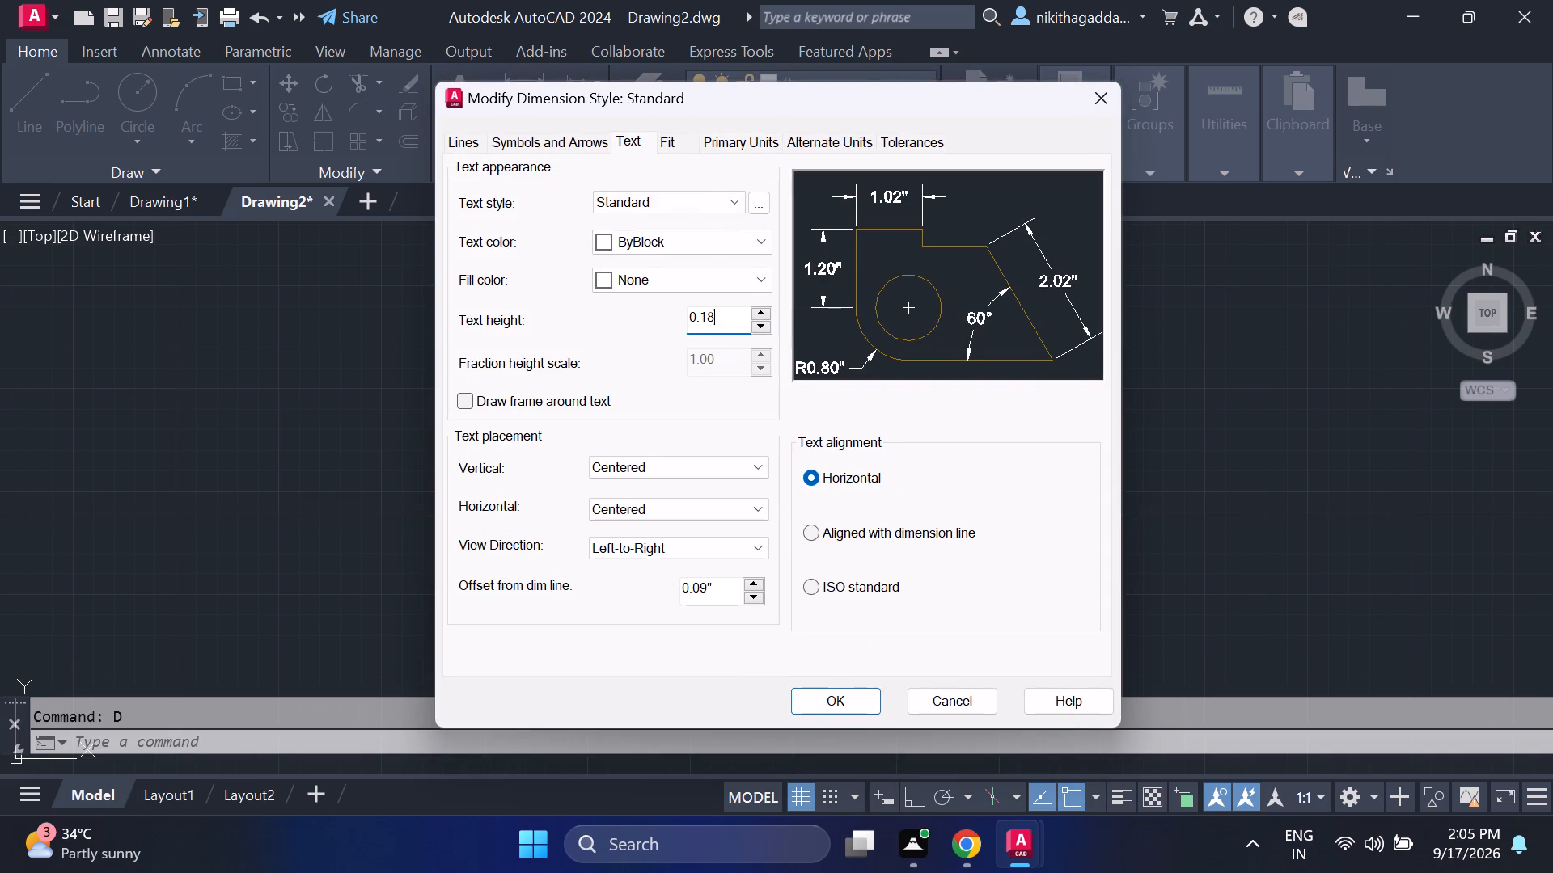
{"action": "key", "text": "8"}
{"action": "key", "text": "Return"}
{"action": "left_click", "coordinate": [817, 704]}
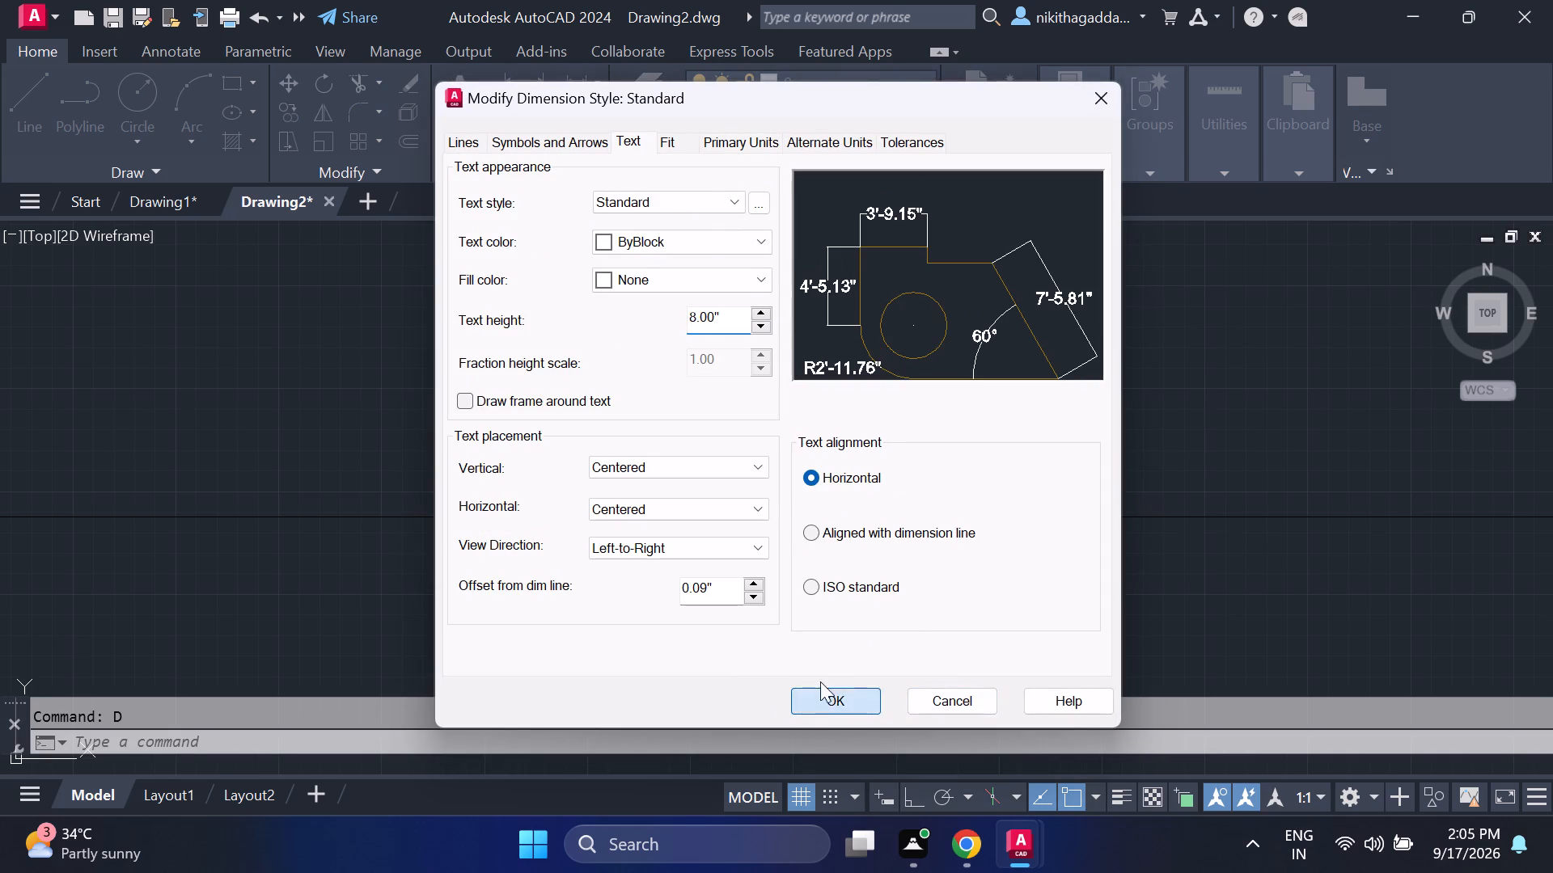
{"action": "left_click", "coordinate": [1019, 278]}
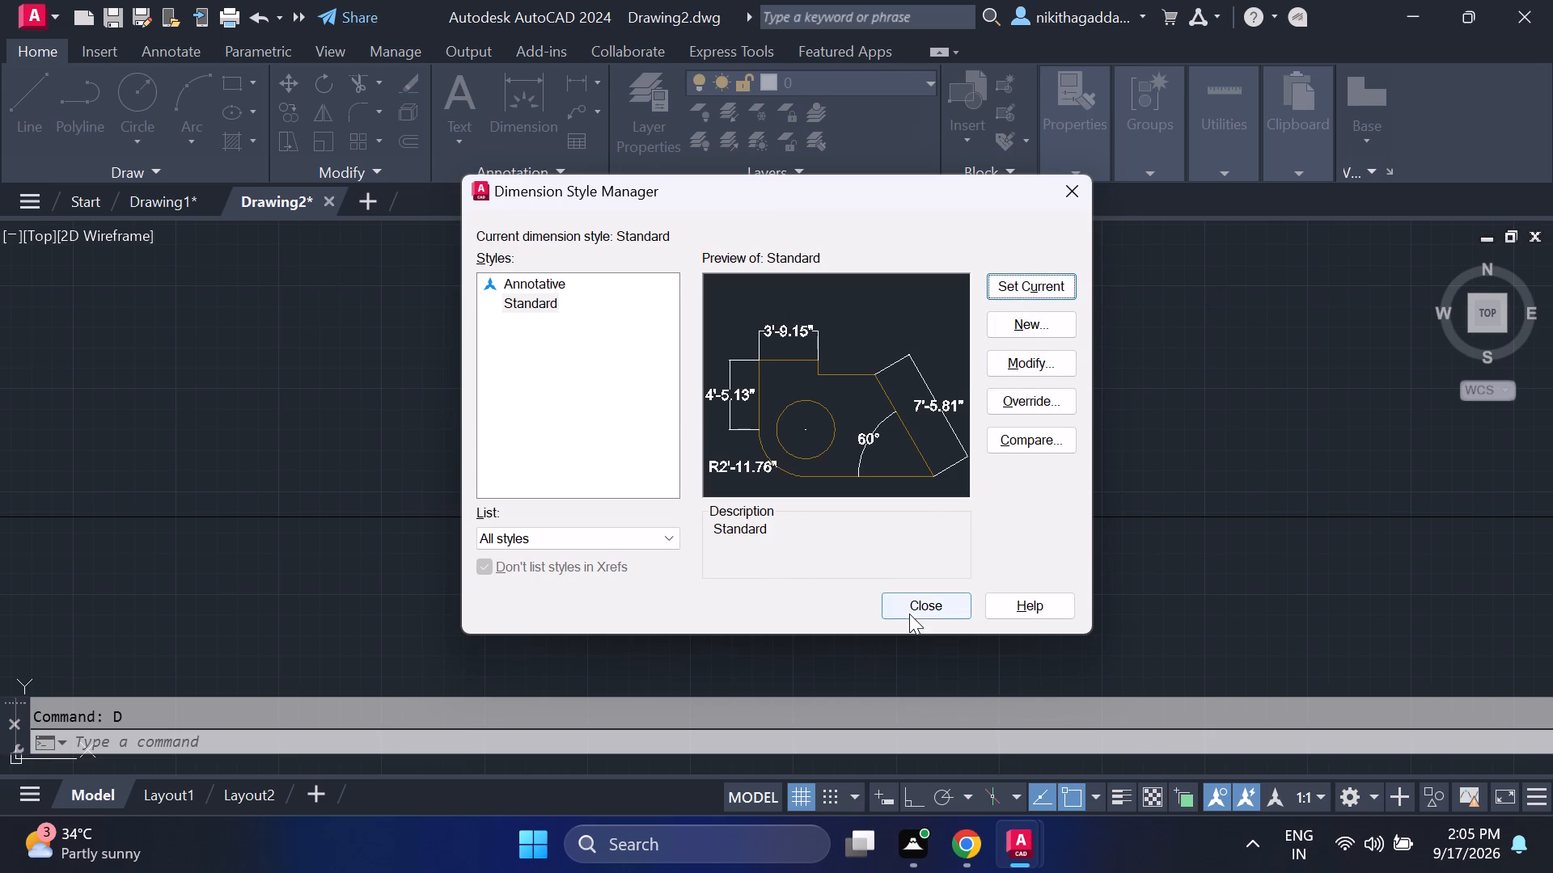
{"action": "left_click", "coordinate": [910, 612]}
Examine the house plan on Layout1, checking the legibility of the overall dimensions, room labels and title text.
{"action": "scroll", "coordinate": [804, 554], "scroll_direction": "down", "scroll_amount": 4}
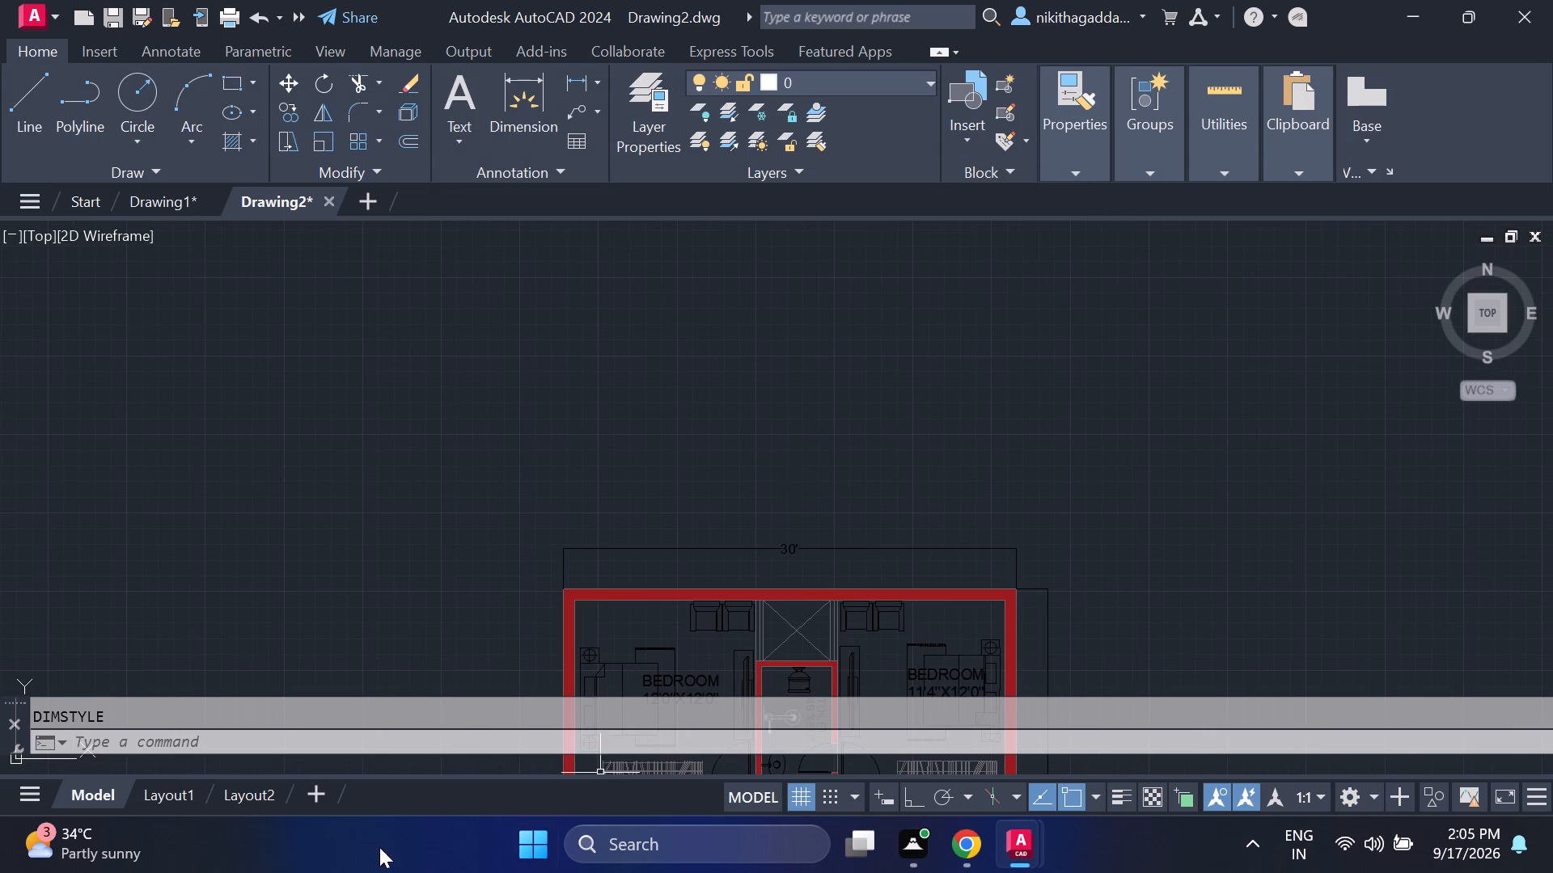
{"action": "left_click", "coordinate": [166, 793]}
{"action": "middle_click_drag", "start_coordinate": [670, 559], "coordinate": [639, 417]}
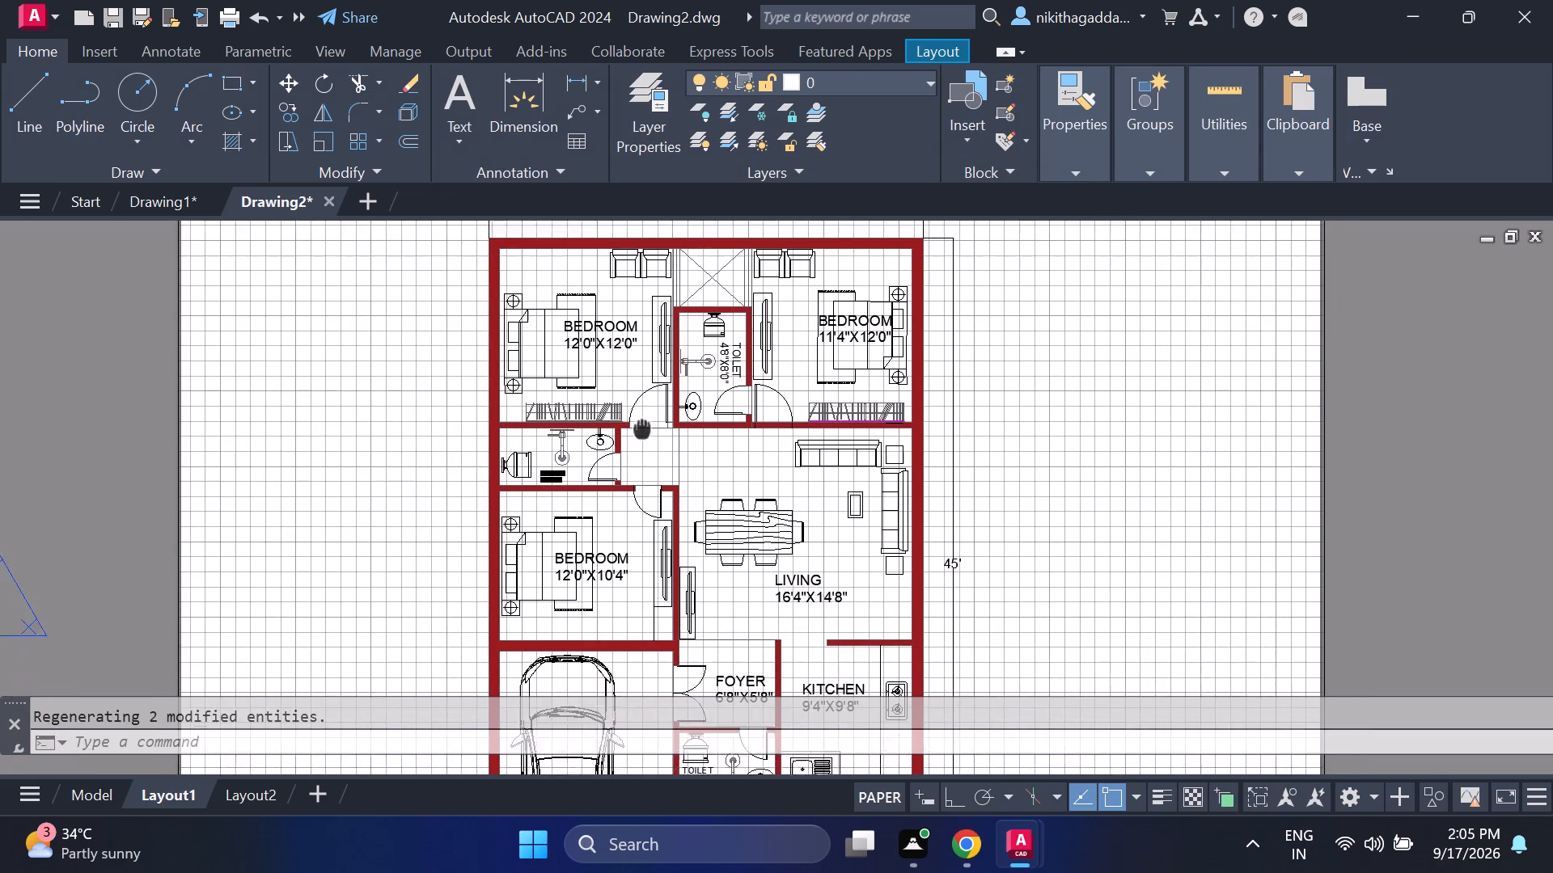
{"action": "middle_click_drag", "start_coordinate": [639, 417], "coordinate": [628, 395]}
{"action": "scroll", "coordinate": [783, 556], "scroll_direction": "down", "scroll_amount": 1}
{"action": "scroll", "coordinate": [802, 585], "scroll_direction": "up", "scroll_amount": 1}
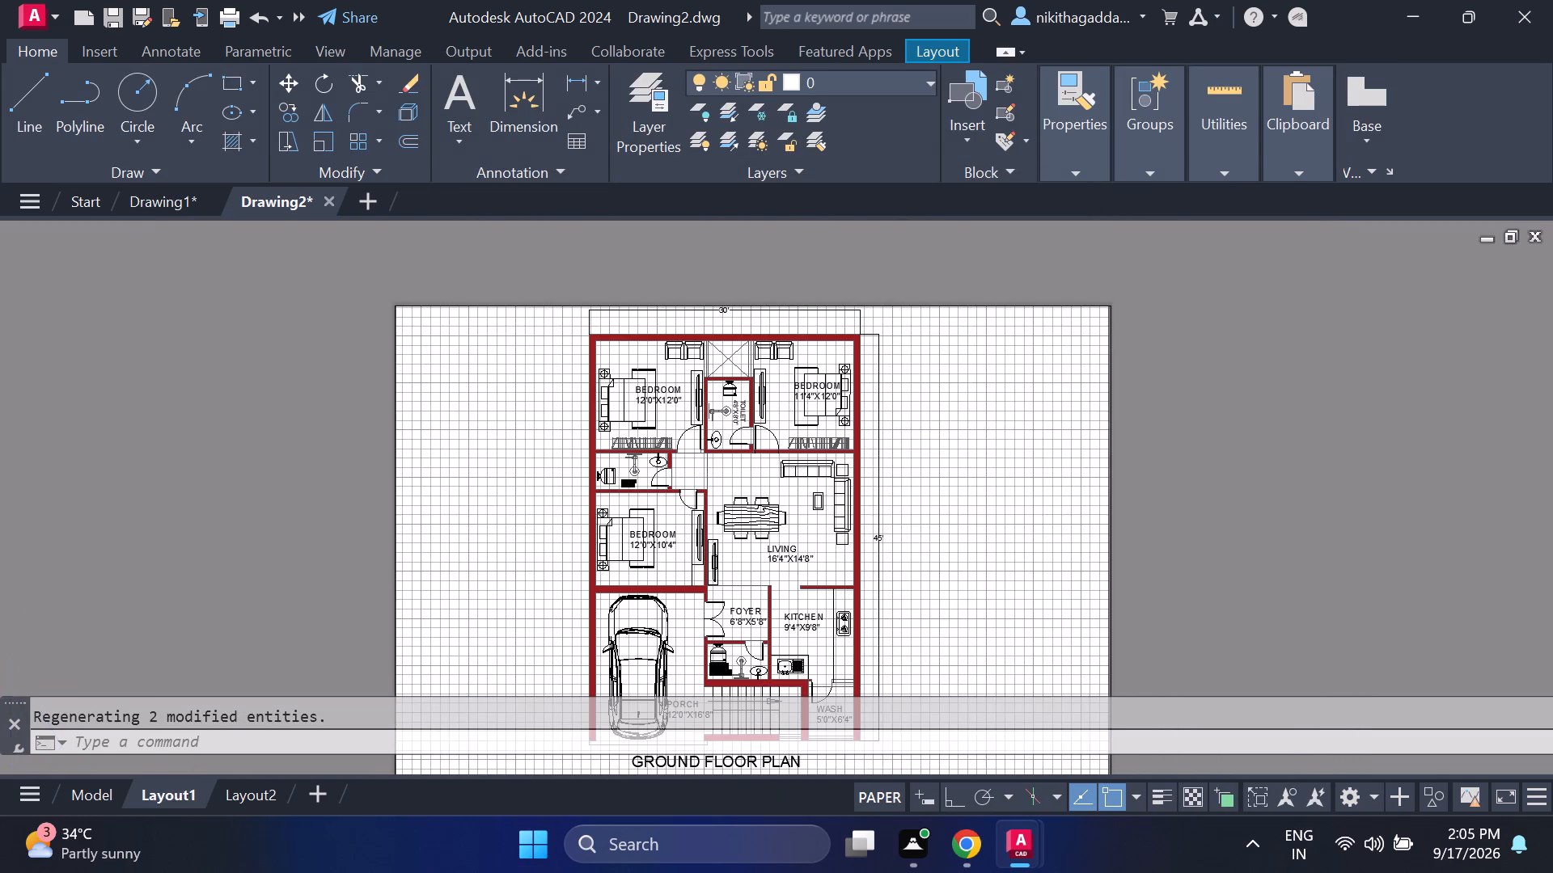
{"action": "middle_click_drag", "start_coordinate": [802, 585], "coordinate": [784, 531]}
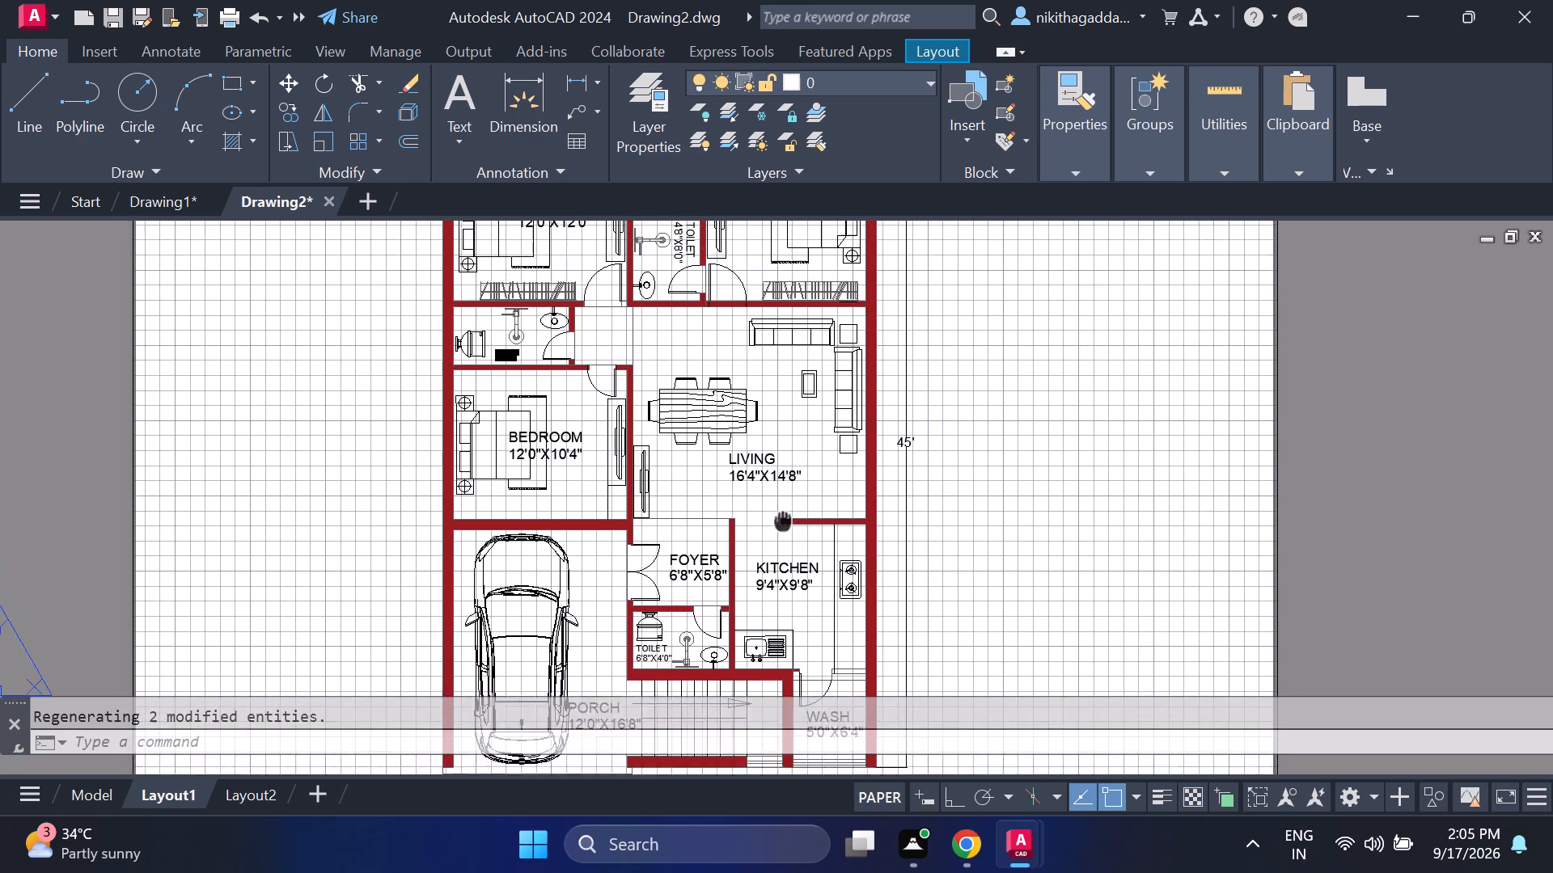
{"action": "middle_click_drag", "start_coordinate": [784, 531], "coordinate": [768, 421]}
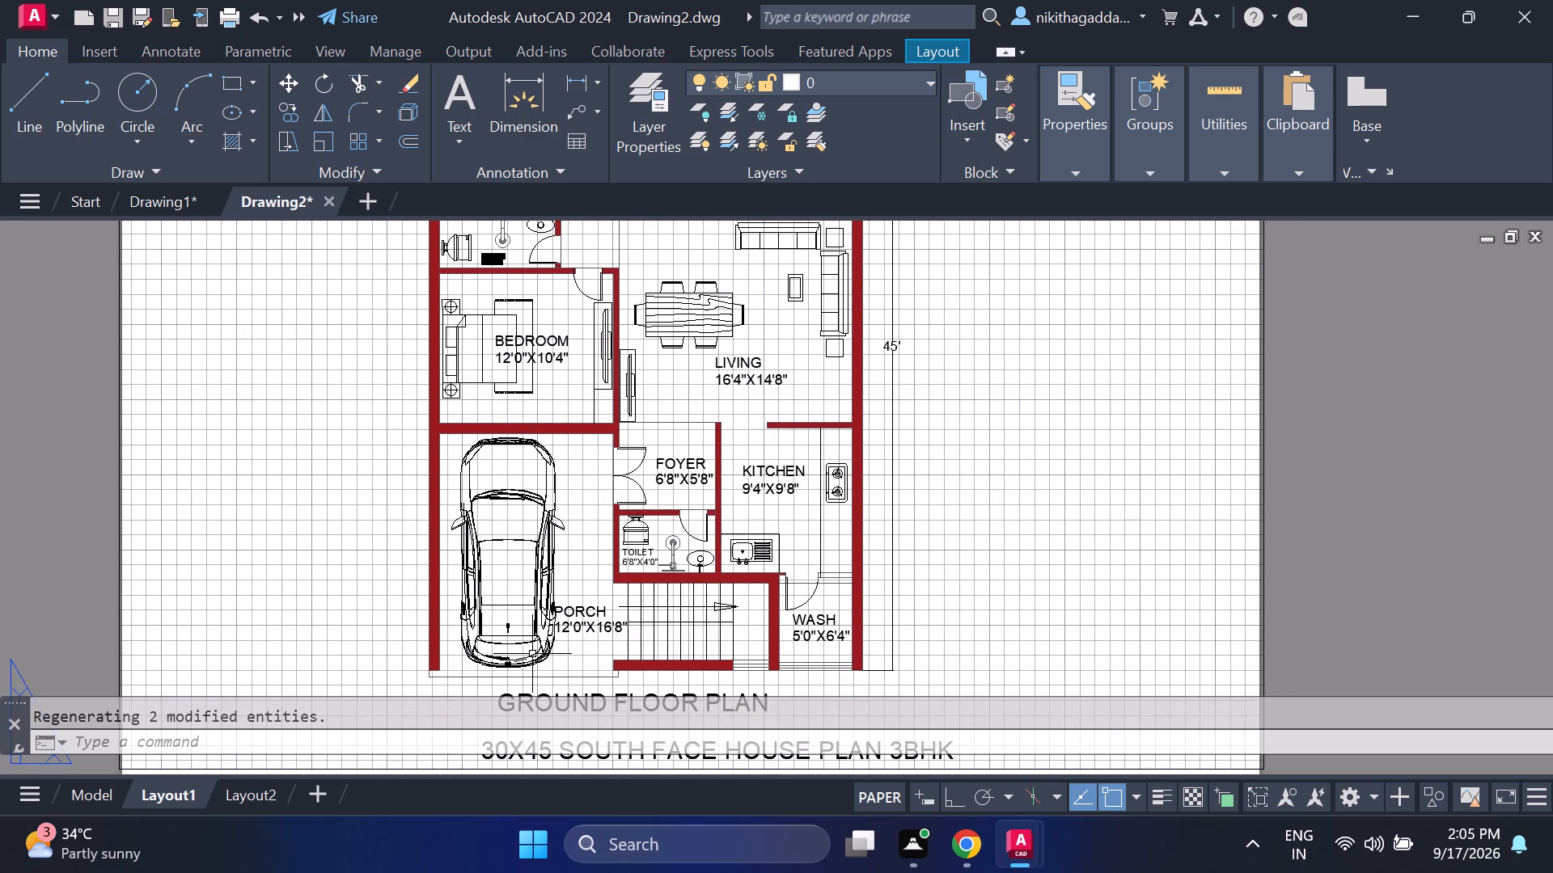
Preview the plot of Layout1, inspect the plan, dimensions and titles on the sheet, and close the preview.
{"action": "right_click", "coordinate": [155, 795]}
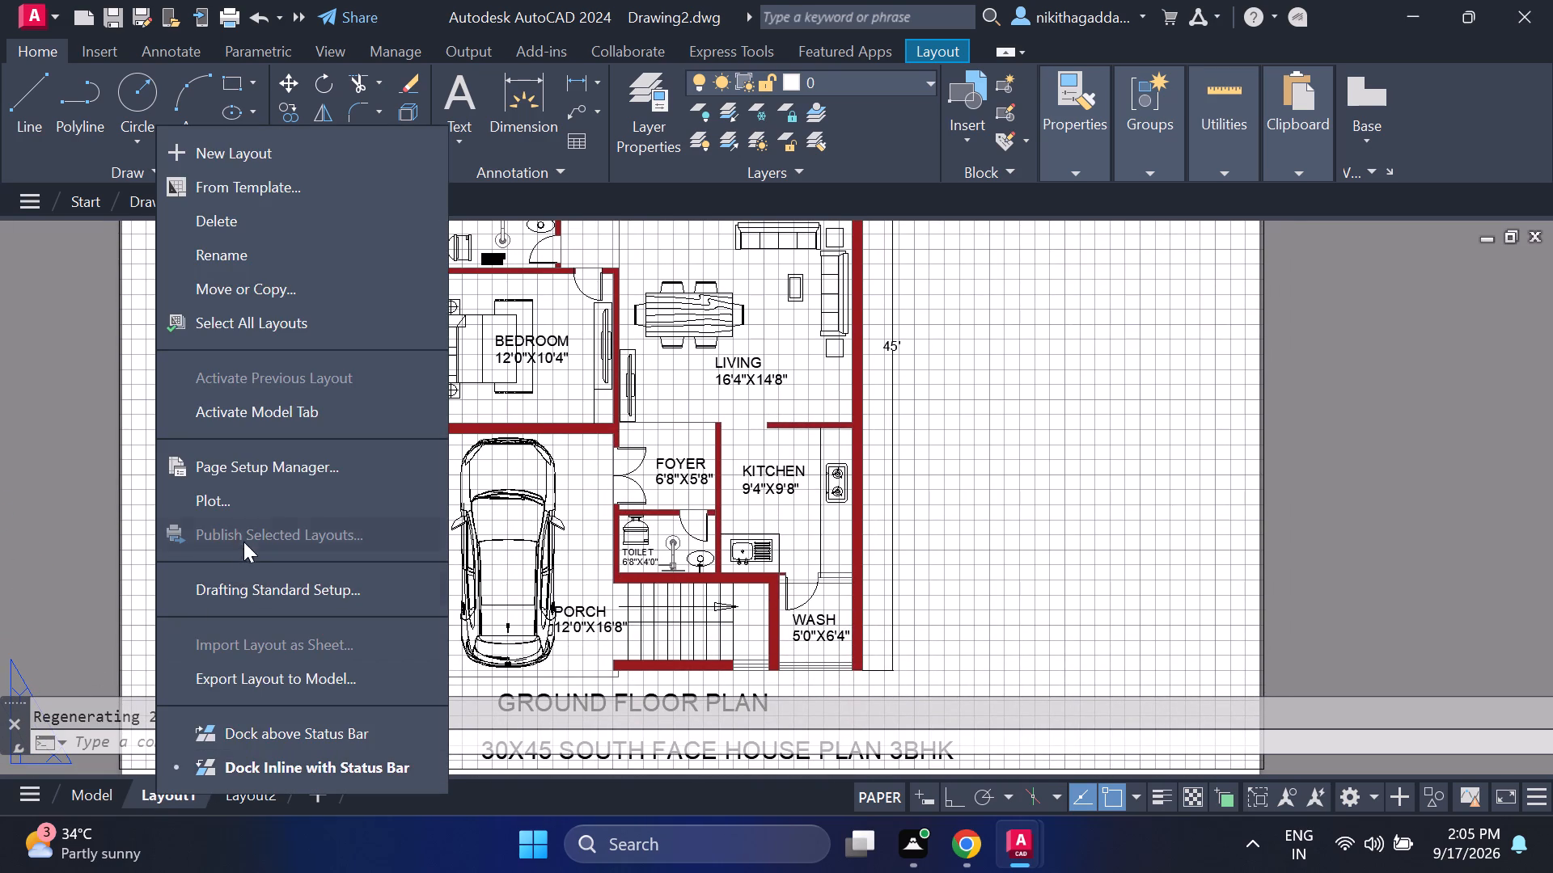
{"action": "left_click", "coordinate": [246, 504]}
{"action": "left_click", "coordinate": [615, 462]}
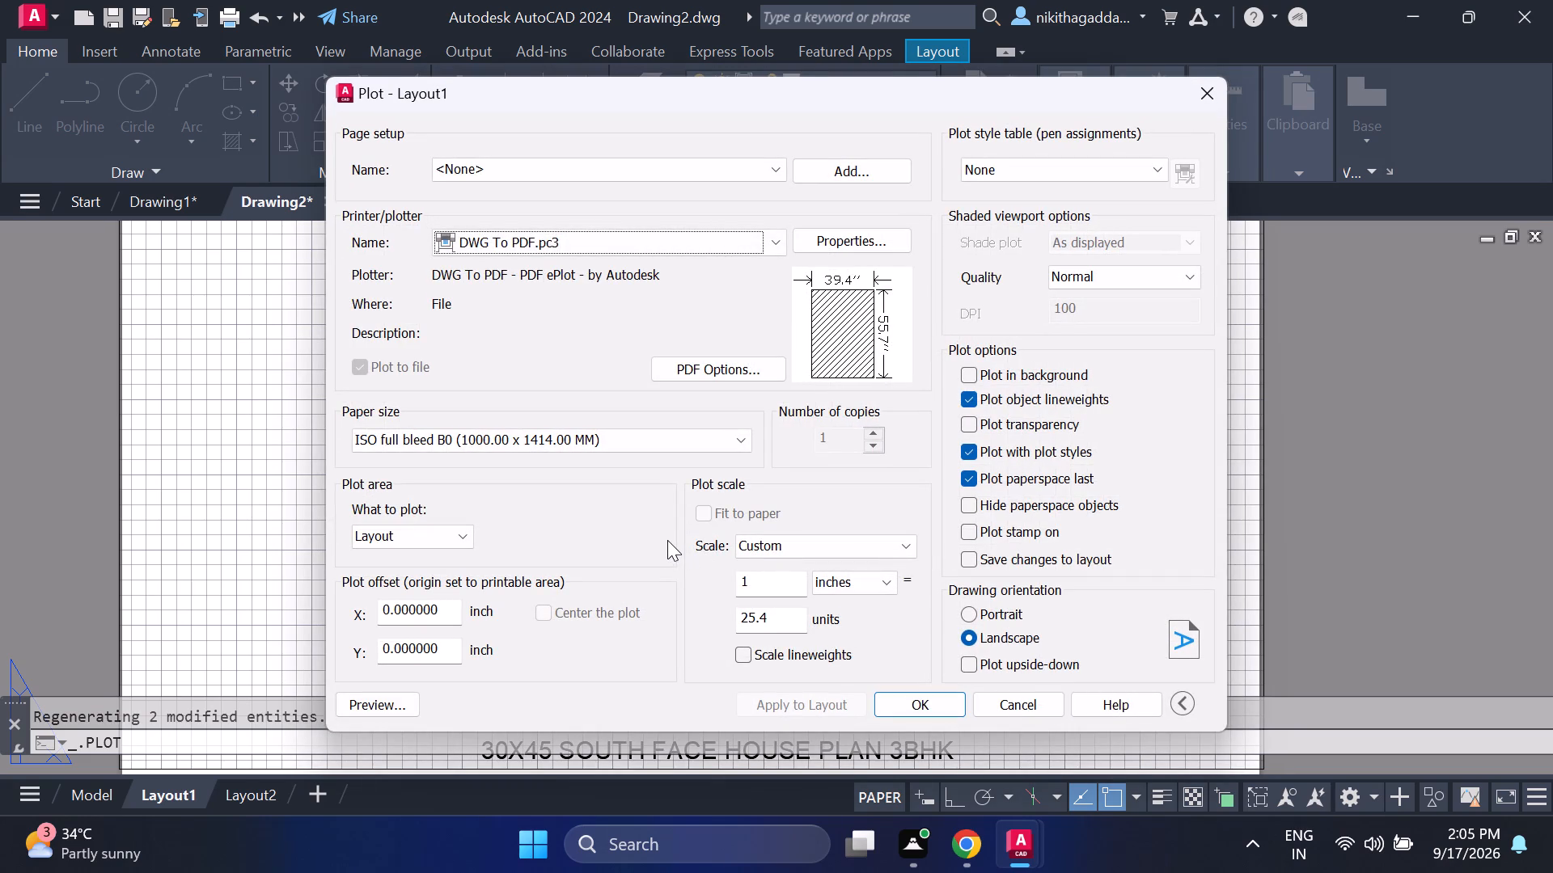
{"action": "left_click", "coordinate": [386, 701]}
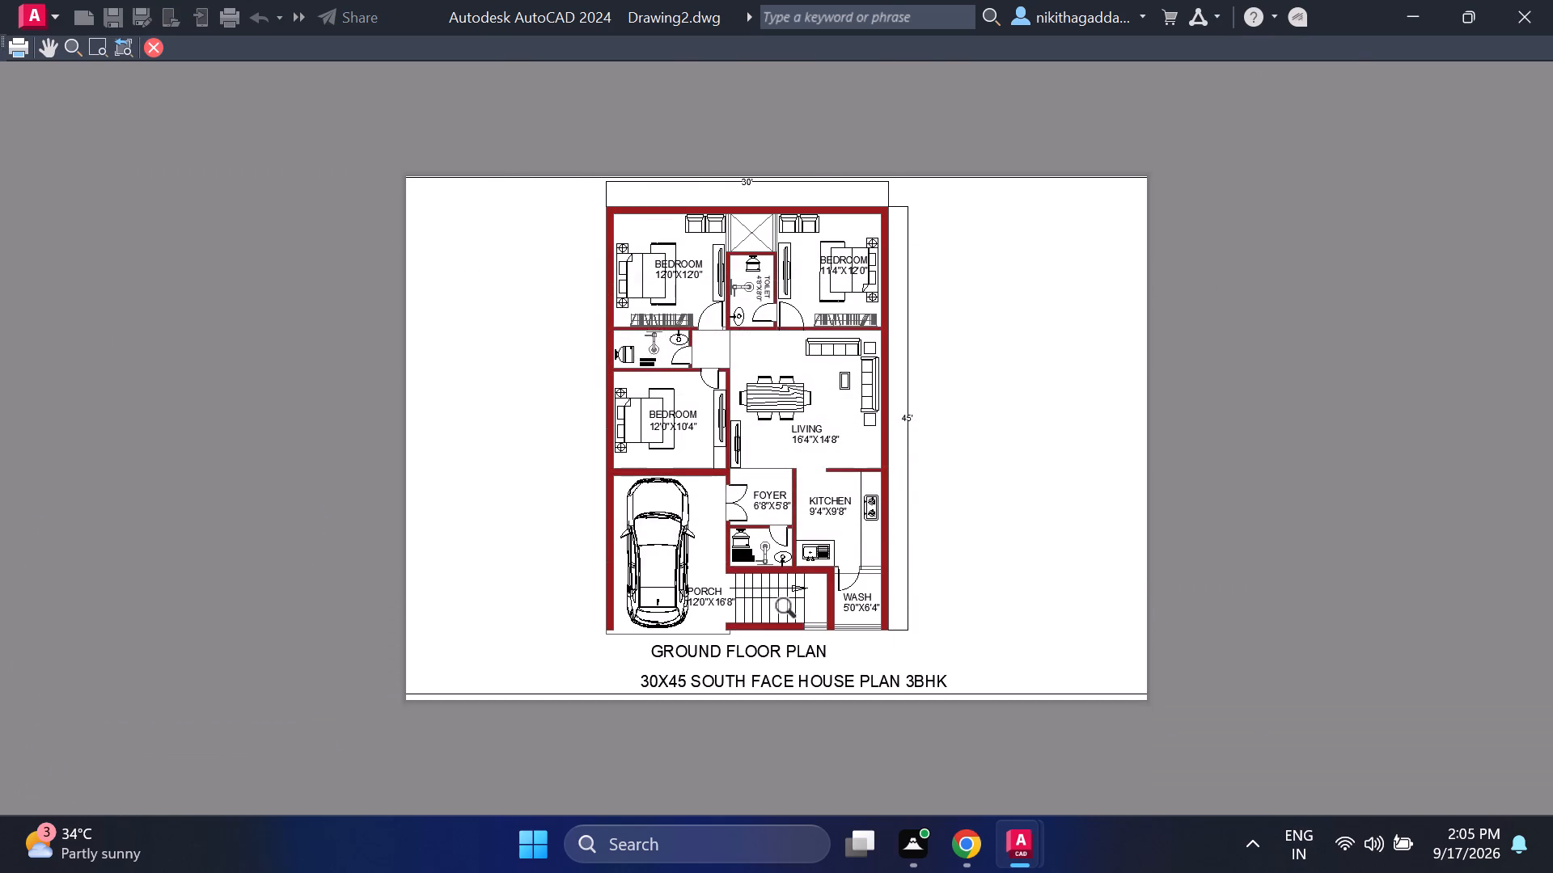
{"action": "scroll", "coordinate": [794, 614], "scroll_direction": "up", "scroll_amount": 1}
{"action": "scroll", "coordinate": [810, 649], "scroll_direction": "down", "scroll_amount": 1}
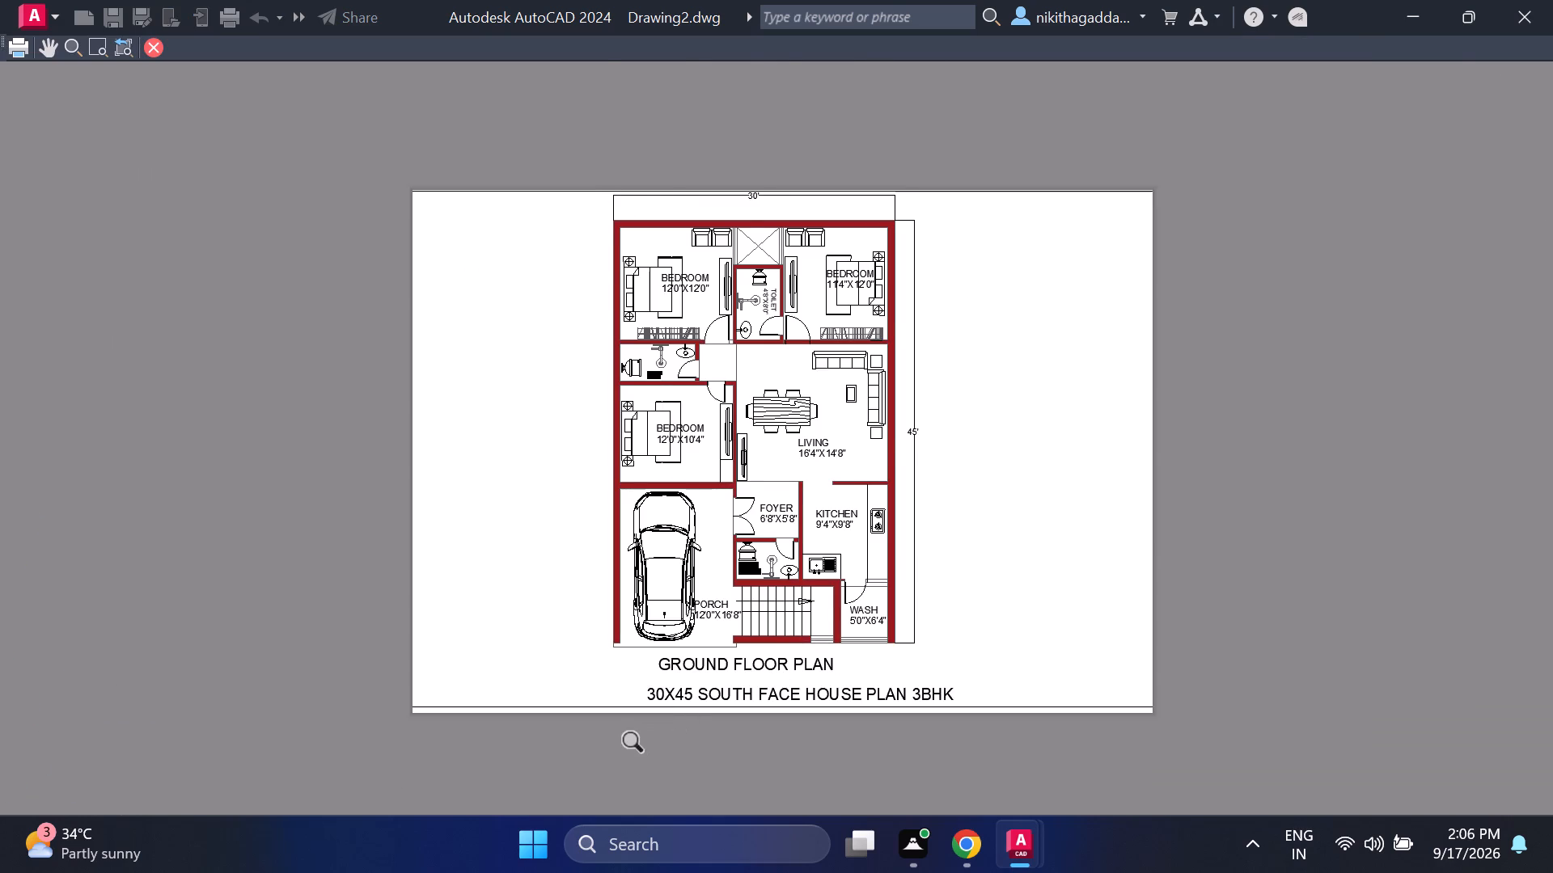
{"action": "scroll", "coordinate": [639, 745], "scroll_direction": "up", "scroll_amount": 1}
{"action": "scroll", "coordinate": [648, 660], "scroll_direction": "down", "scroll_amount": 1}
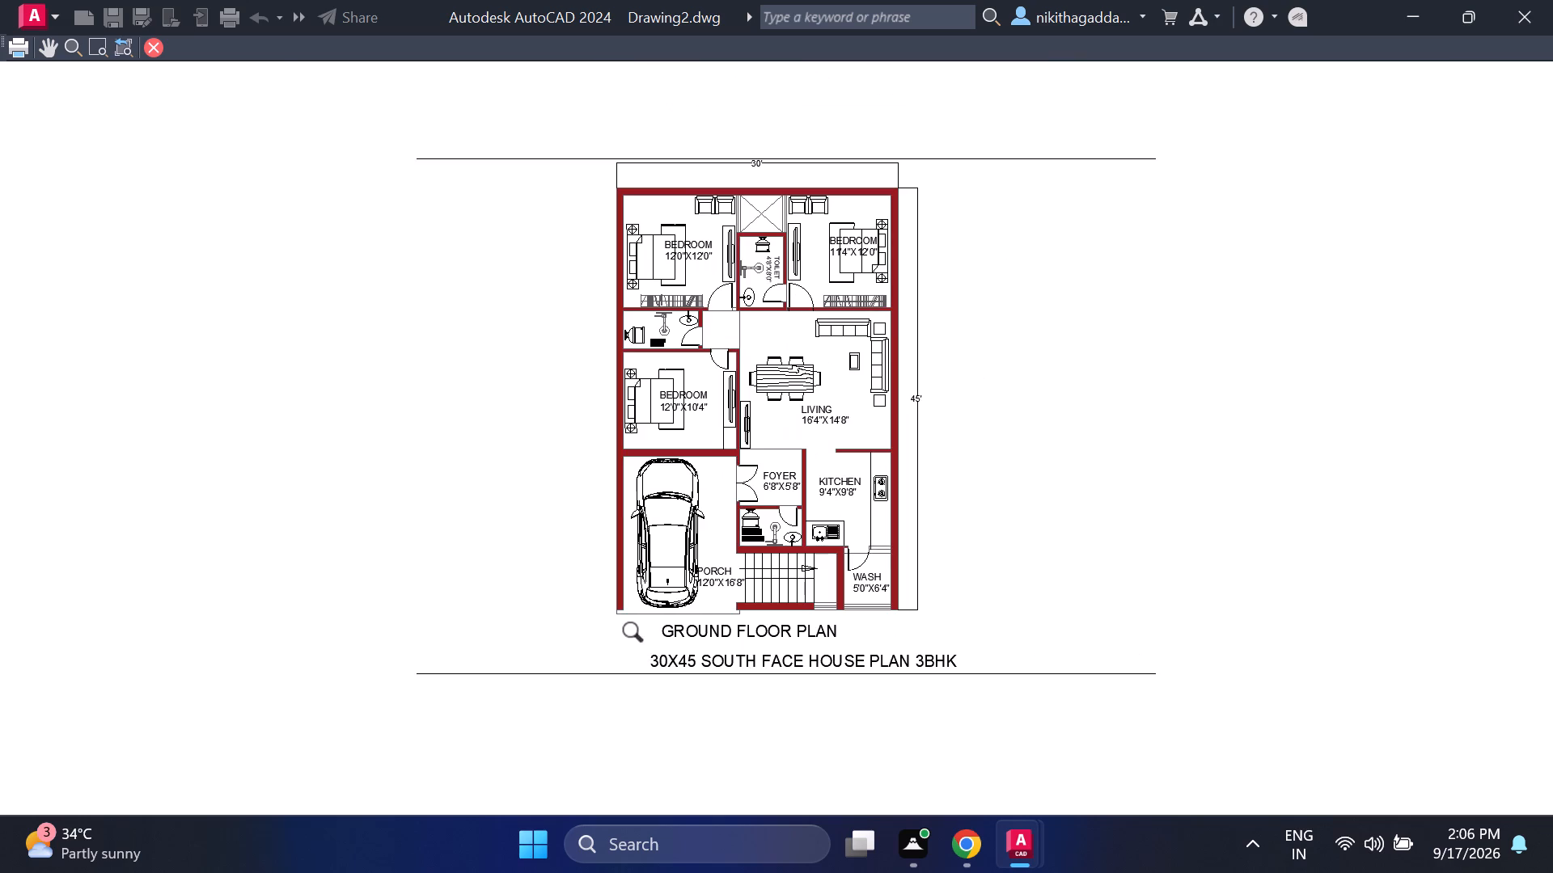
{"action": "scroll", "coordinate": [556, 637], "scroll_direction": "down", "scroll_amount": 2}
{"action": "scroll", "coordinate": [556, 637], "scroll_direction": "up", "scroll_amount": 2}
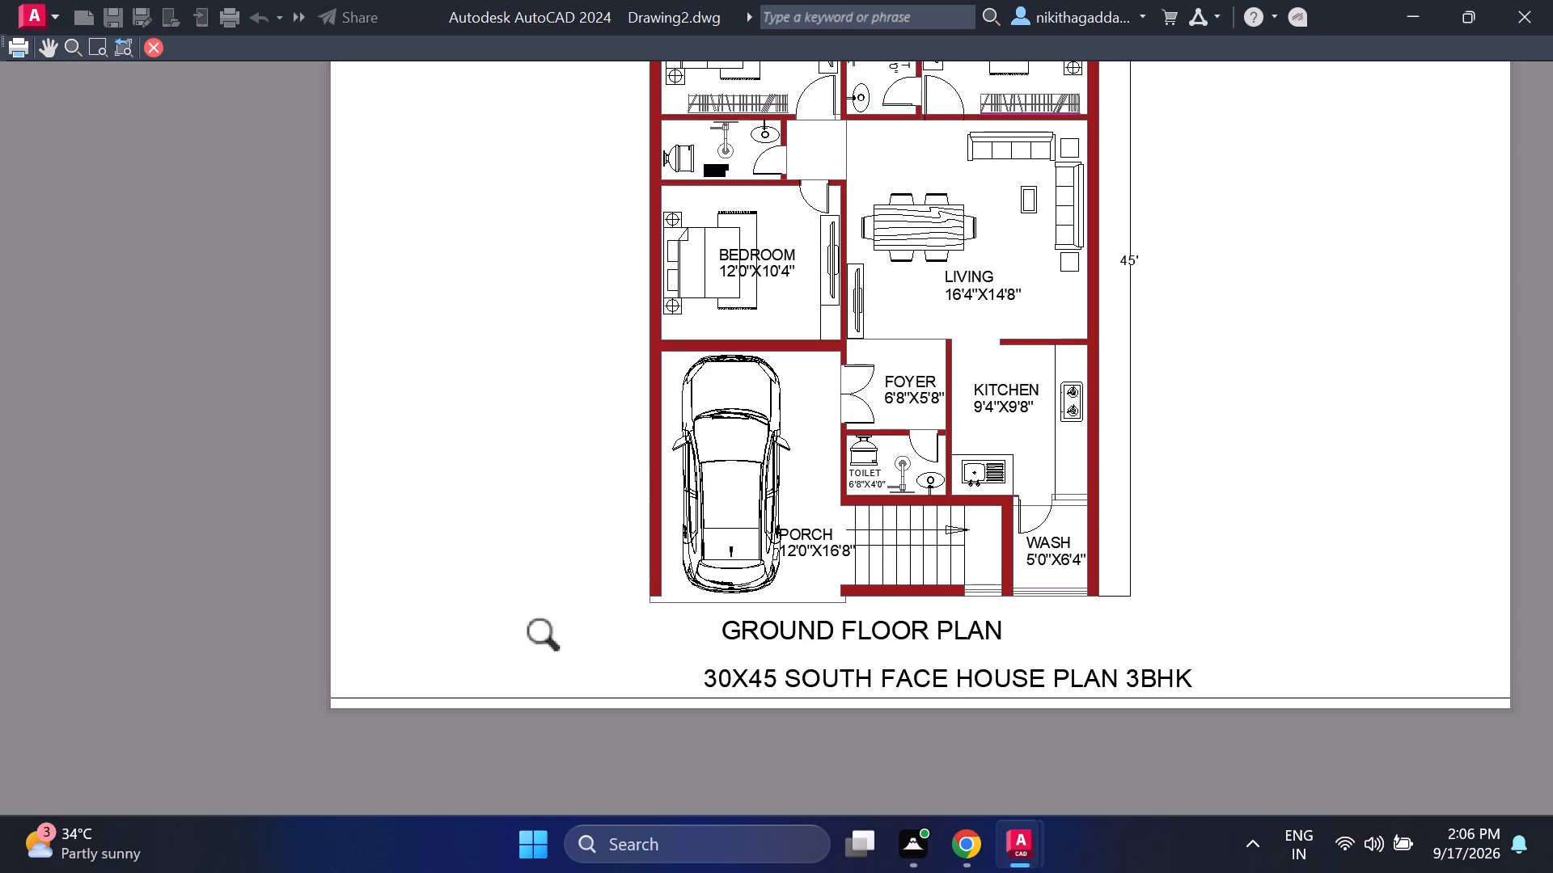
{"action": "middle_click_drag", "start_coordinate": [556, 636], "coordinate": [488, 755]}
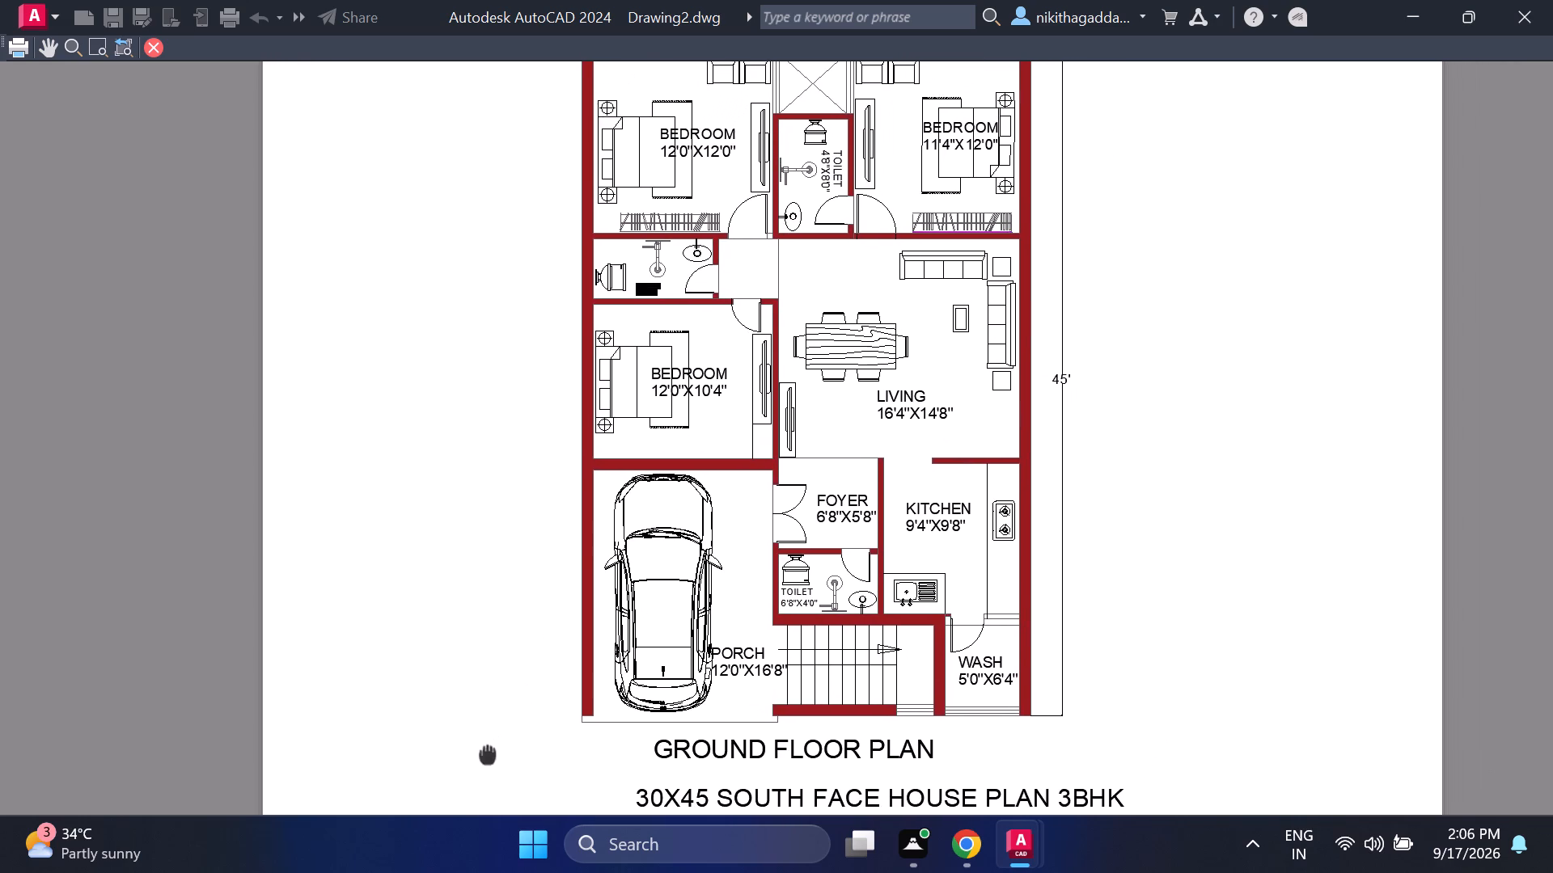
{"action": "middle_click_drag", "start_coordinate": [488, 755], "coordinate": [455, 783]}
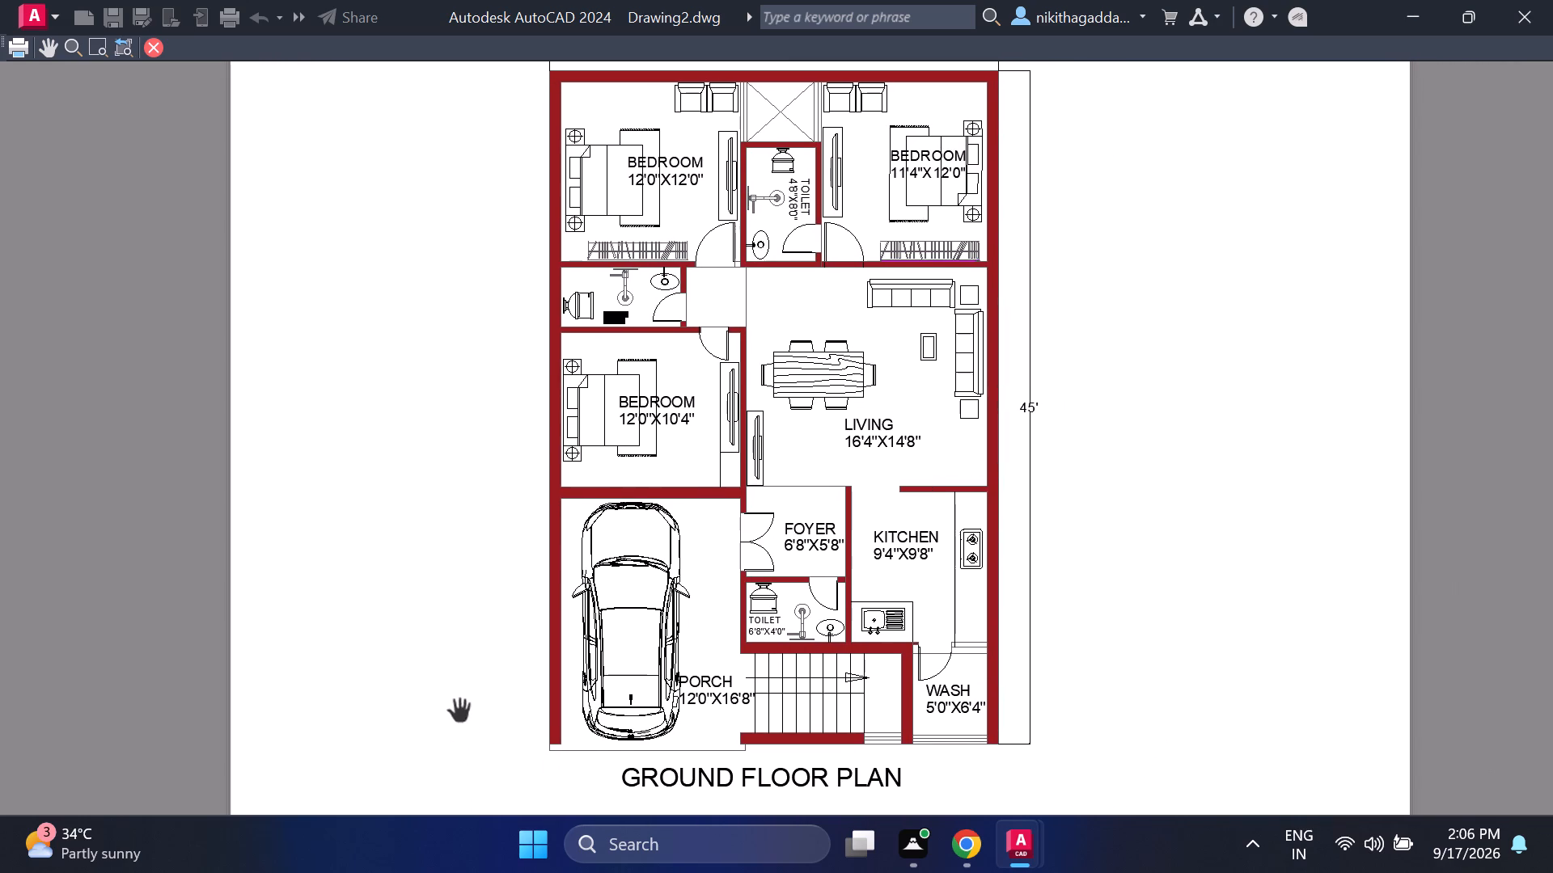
{"action": "left_click", "coordinate": [159, 45]}
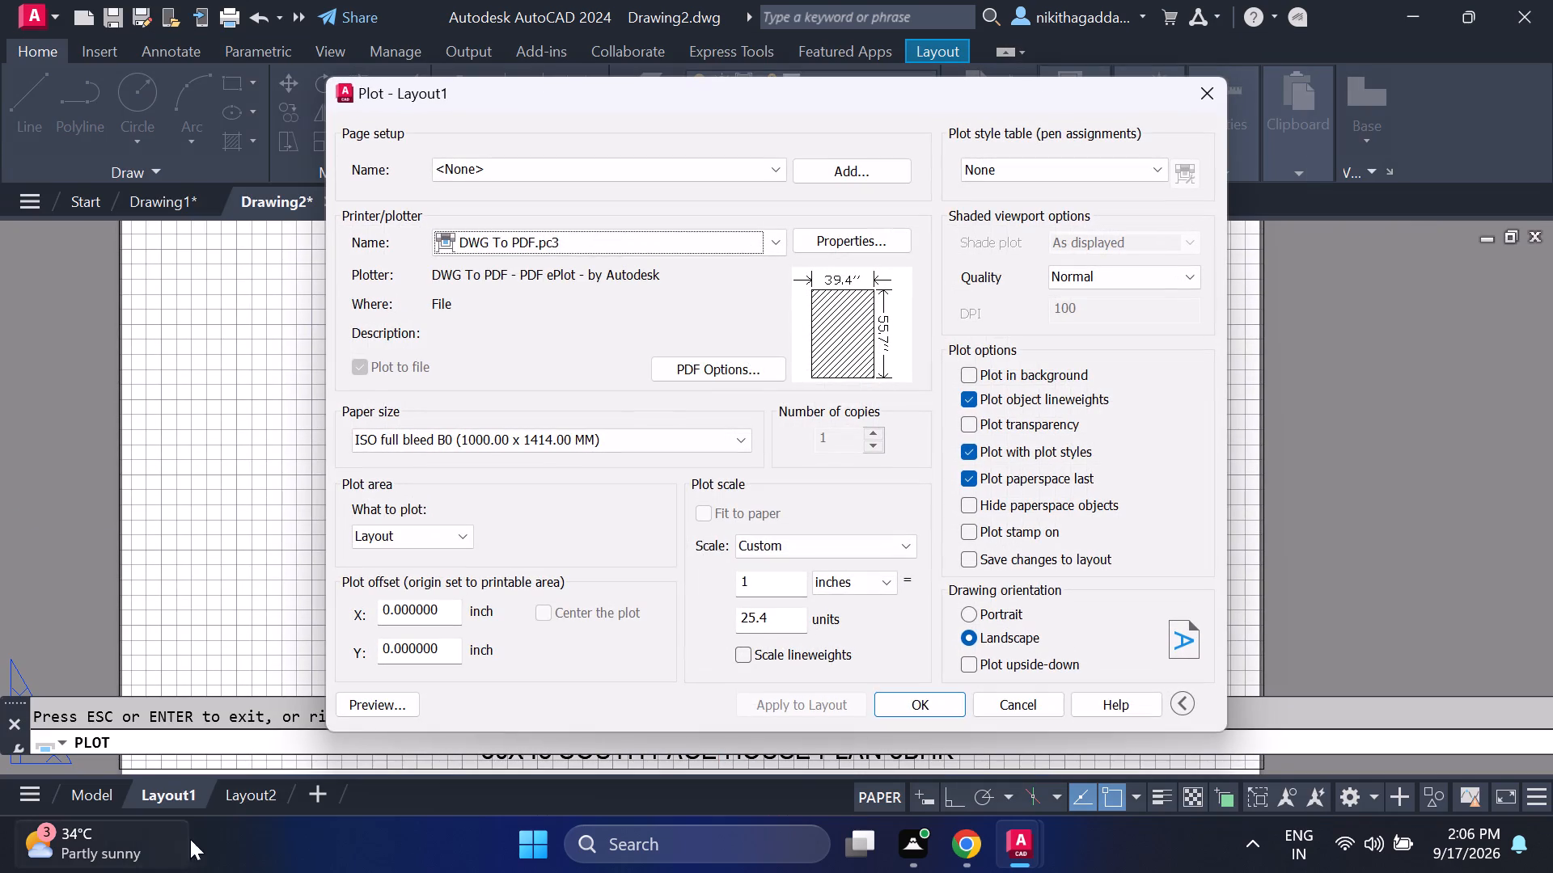
Leave the plot settings, examine the house plan and its titles in model space, and return to Layout1.
{"action": "left_click", "coordinate": [1201, 86]}
{"action": "left_click", "coordinate": [95, 792]}
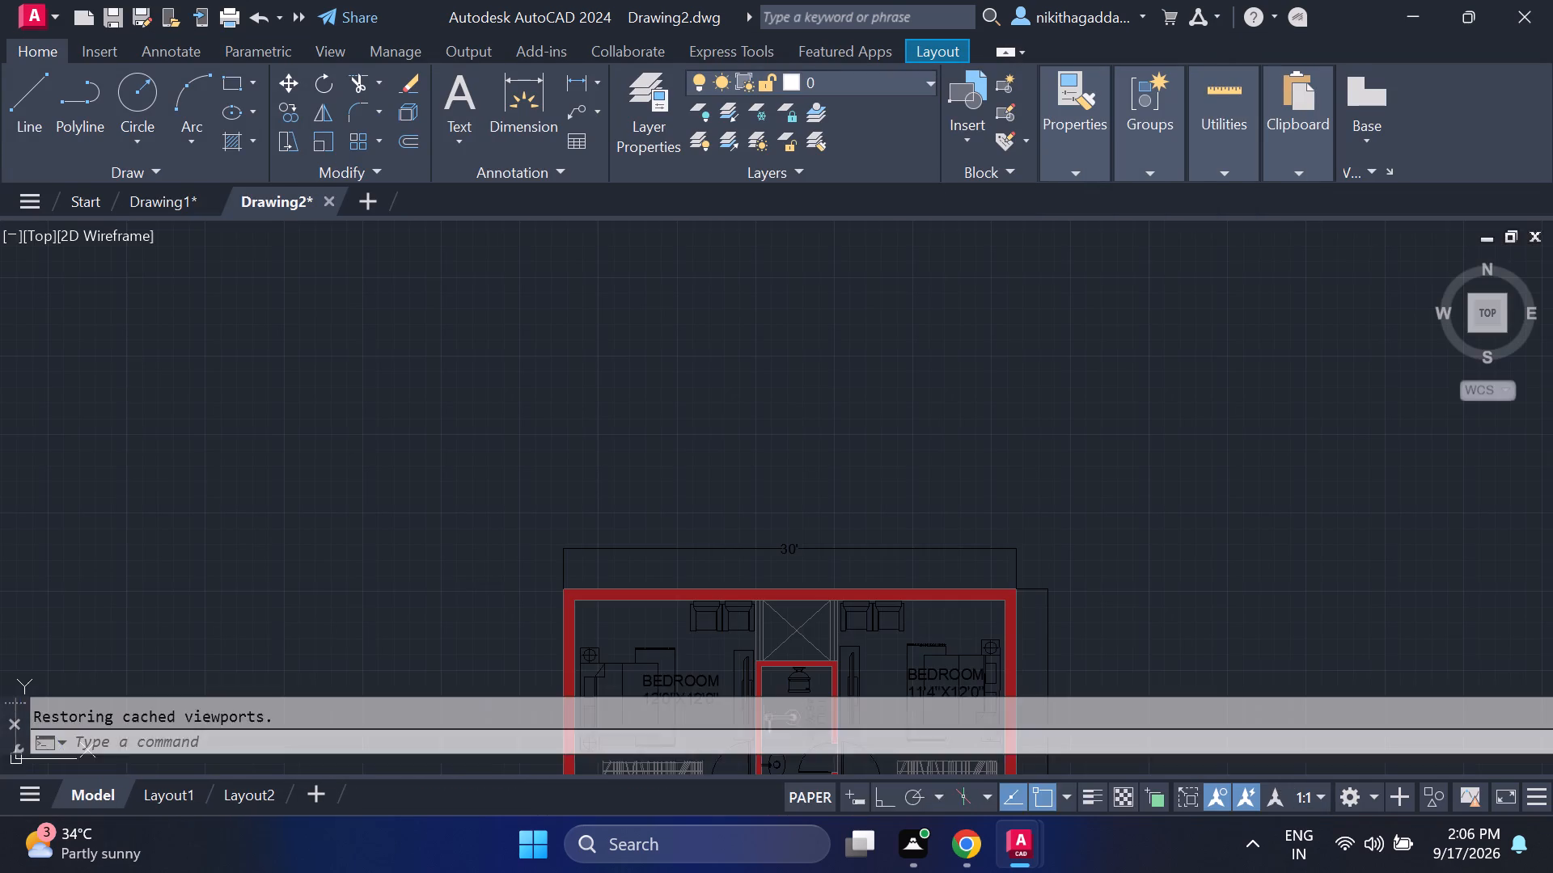
{"action": "scroll", "coordinate": [470, 574], "scroll_direction": "down", "scroll_amount": 3}
{"action": "middle_click_drag", "start_coordinate": [430, 600], "coordinate": [434, 577]}
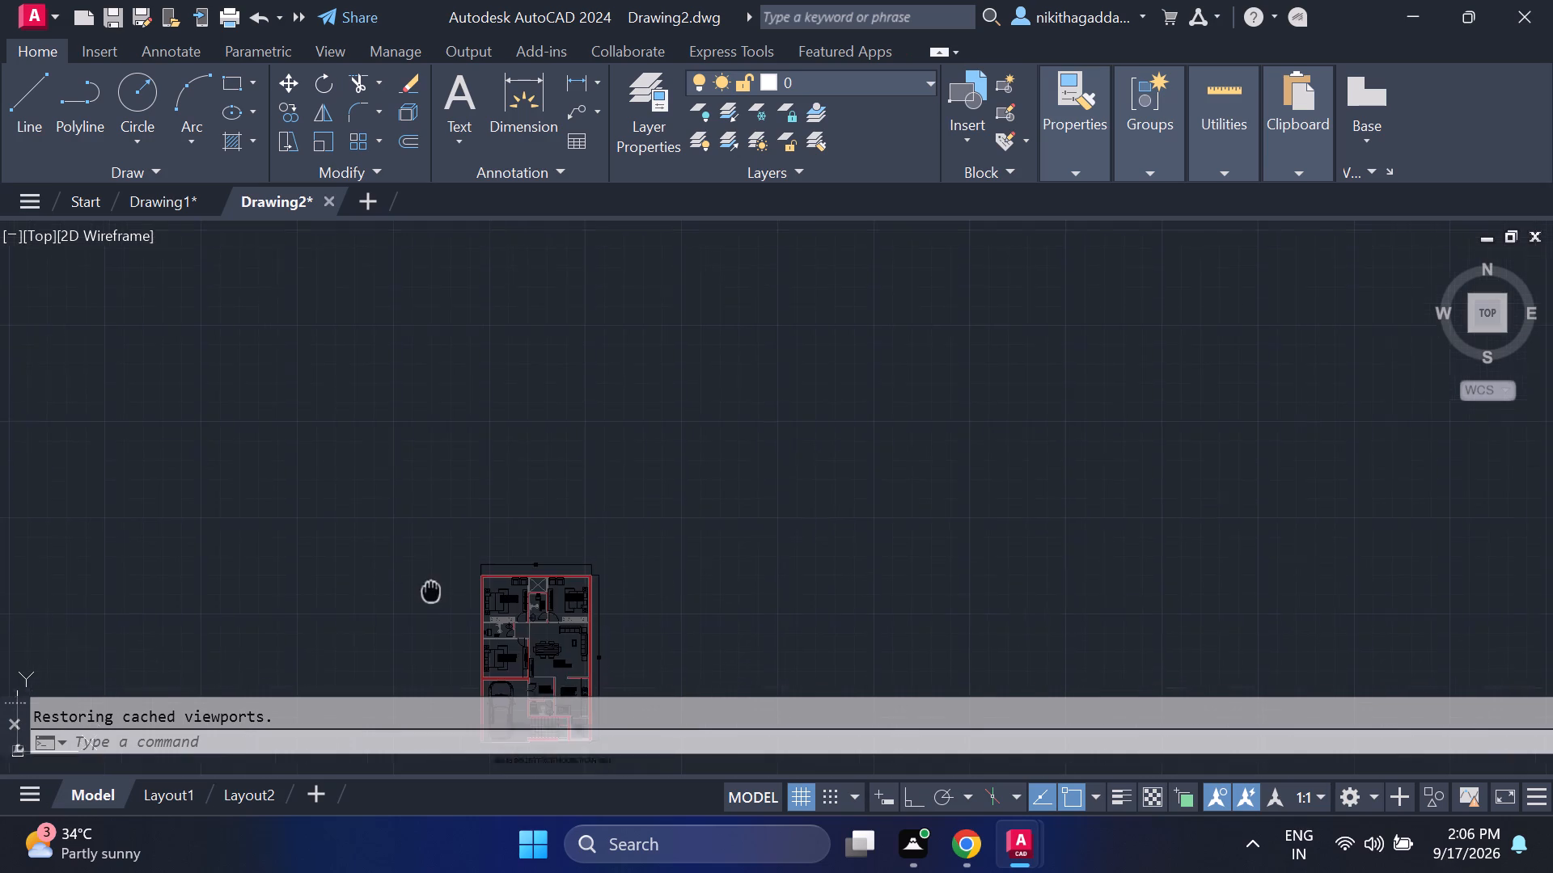
{"action": "middle_click_drag", "start_coordinate": [434, 577], "coordinate": [481, 403]}
{"action": "scroll", "coordinate": [554, 508], "scroll_direction": "up", "scroll_amount": 2}
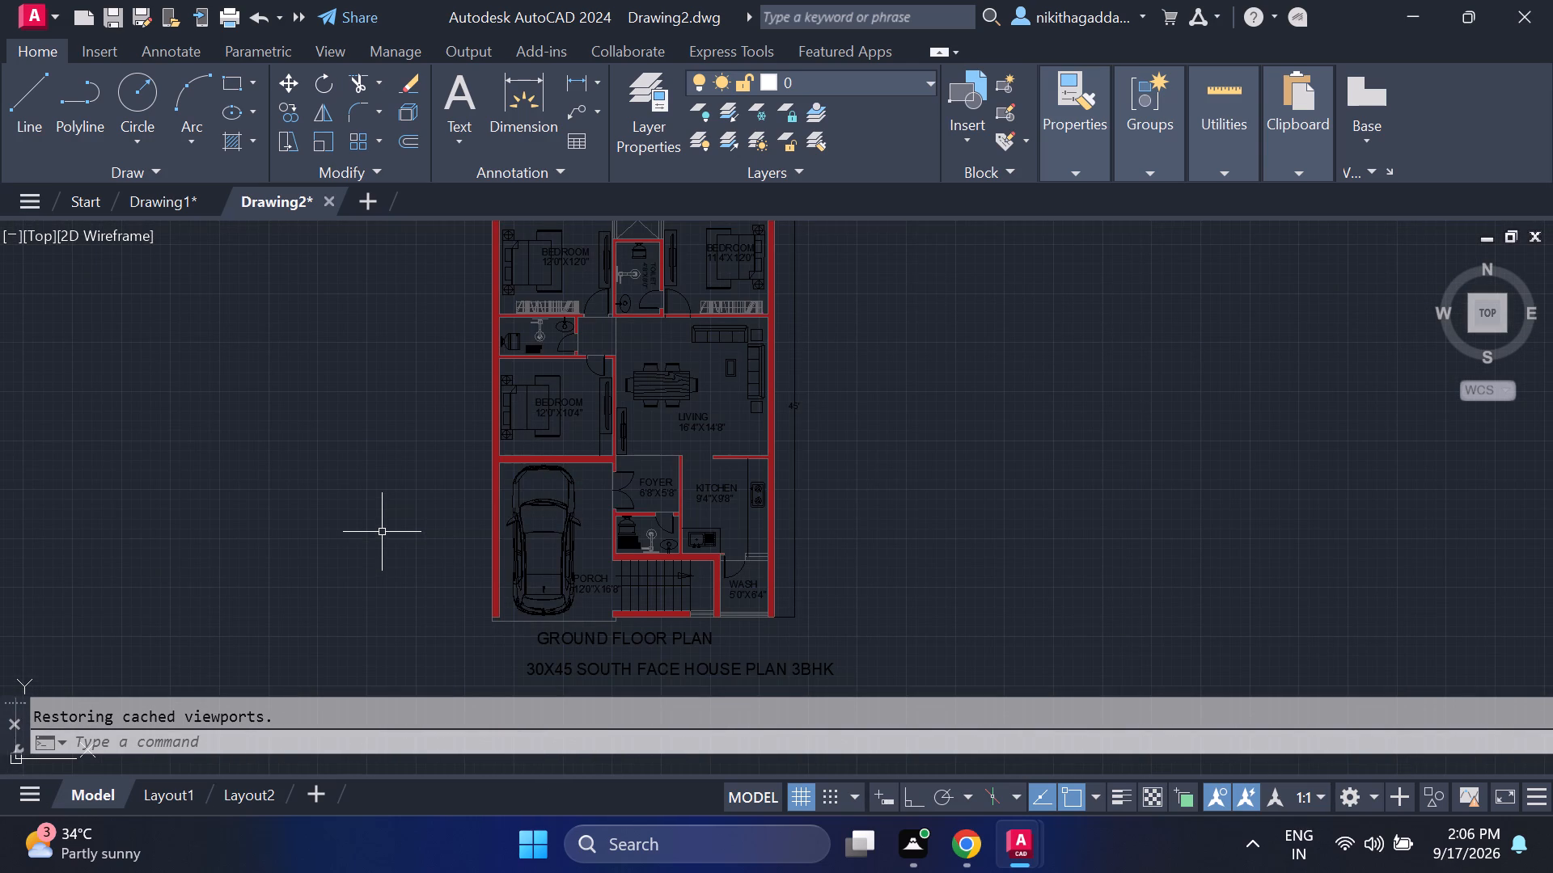
{"action": "left_click", "coordinate": [180, 797]}
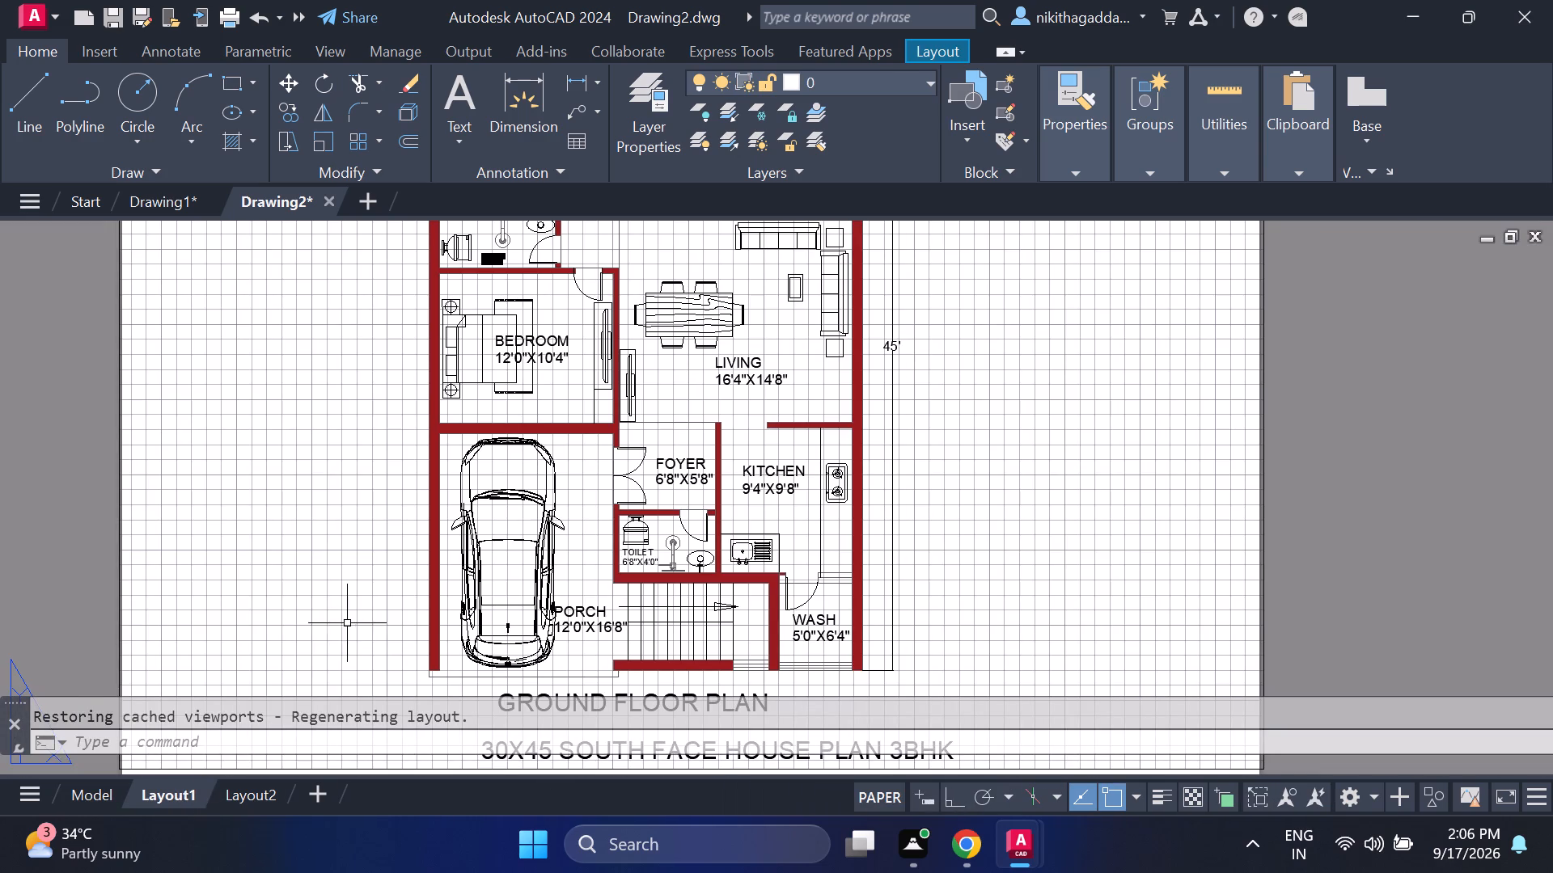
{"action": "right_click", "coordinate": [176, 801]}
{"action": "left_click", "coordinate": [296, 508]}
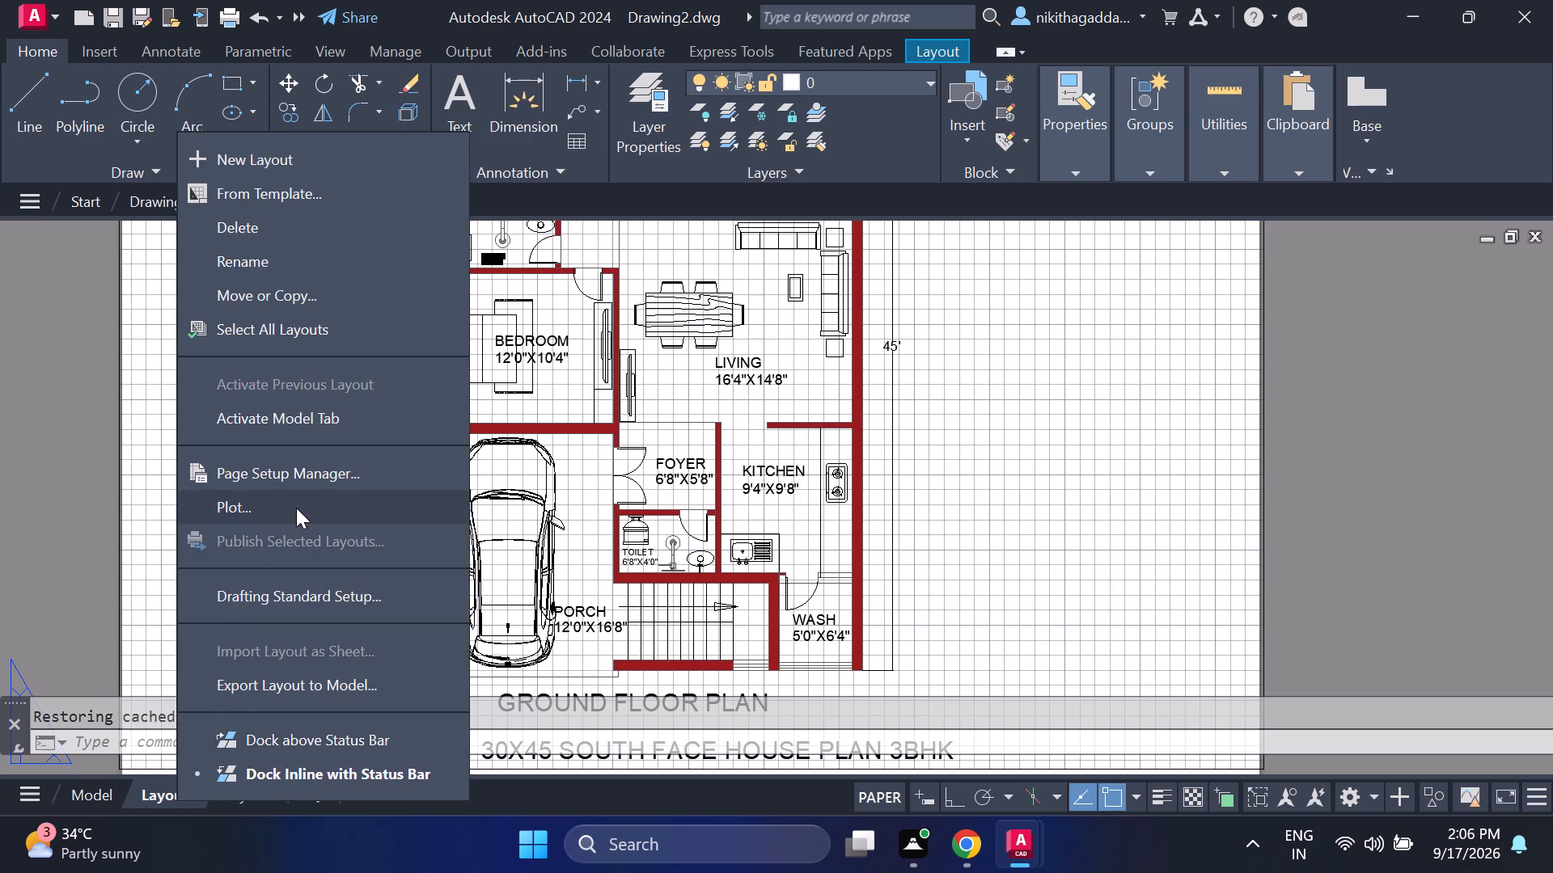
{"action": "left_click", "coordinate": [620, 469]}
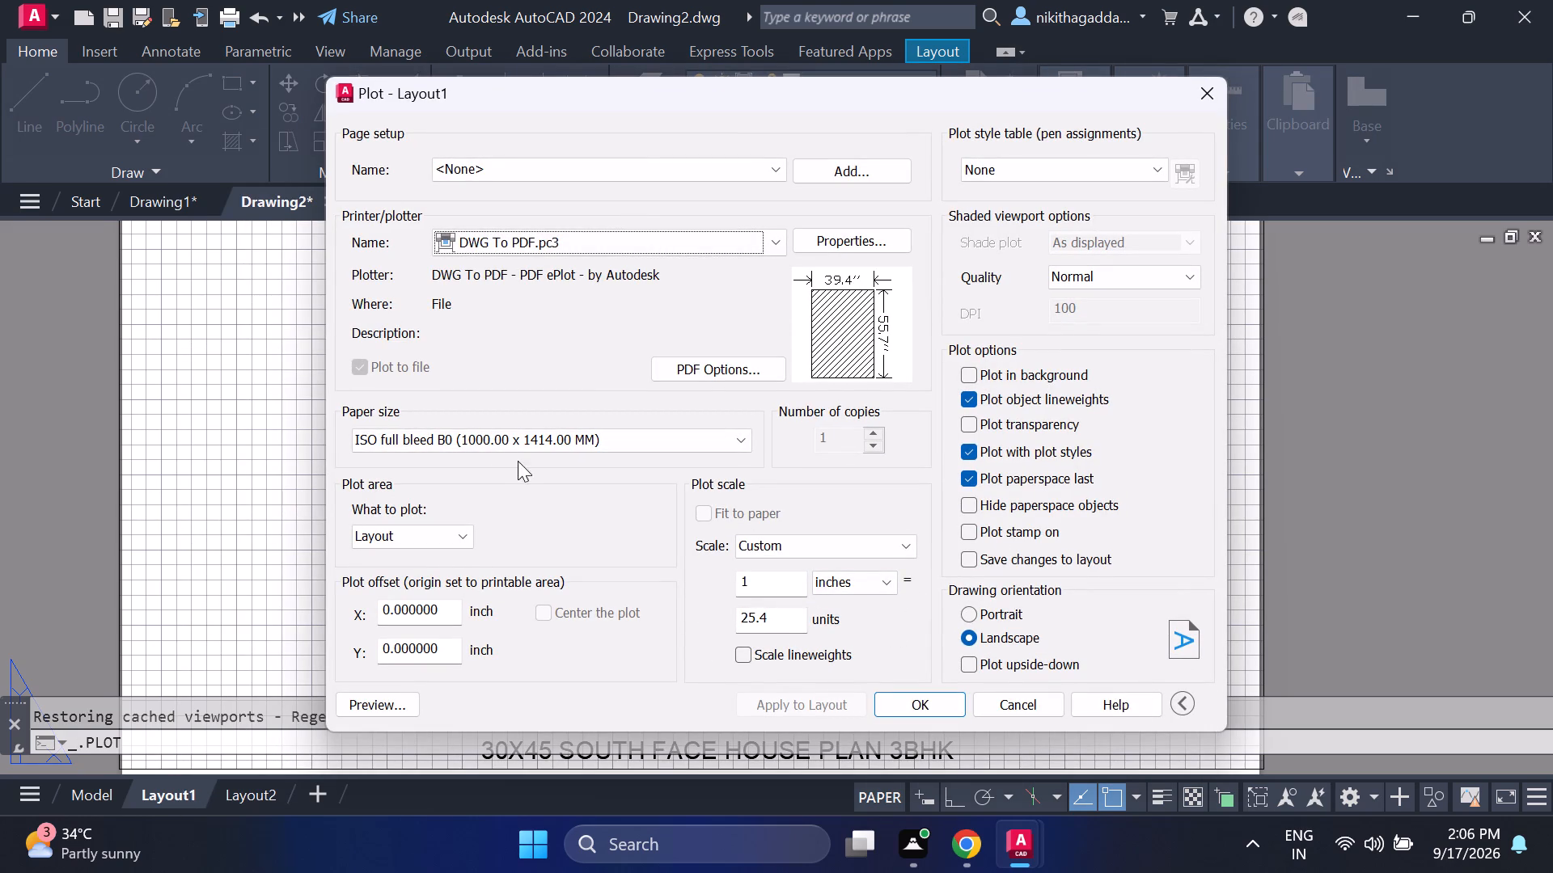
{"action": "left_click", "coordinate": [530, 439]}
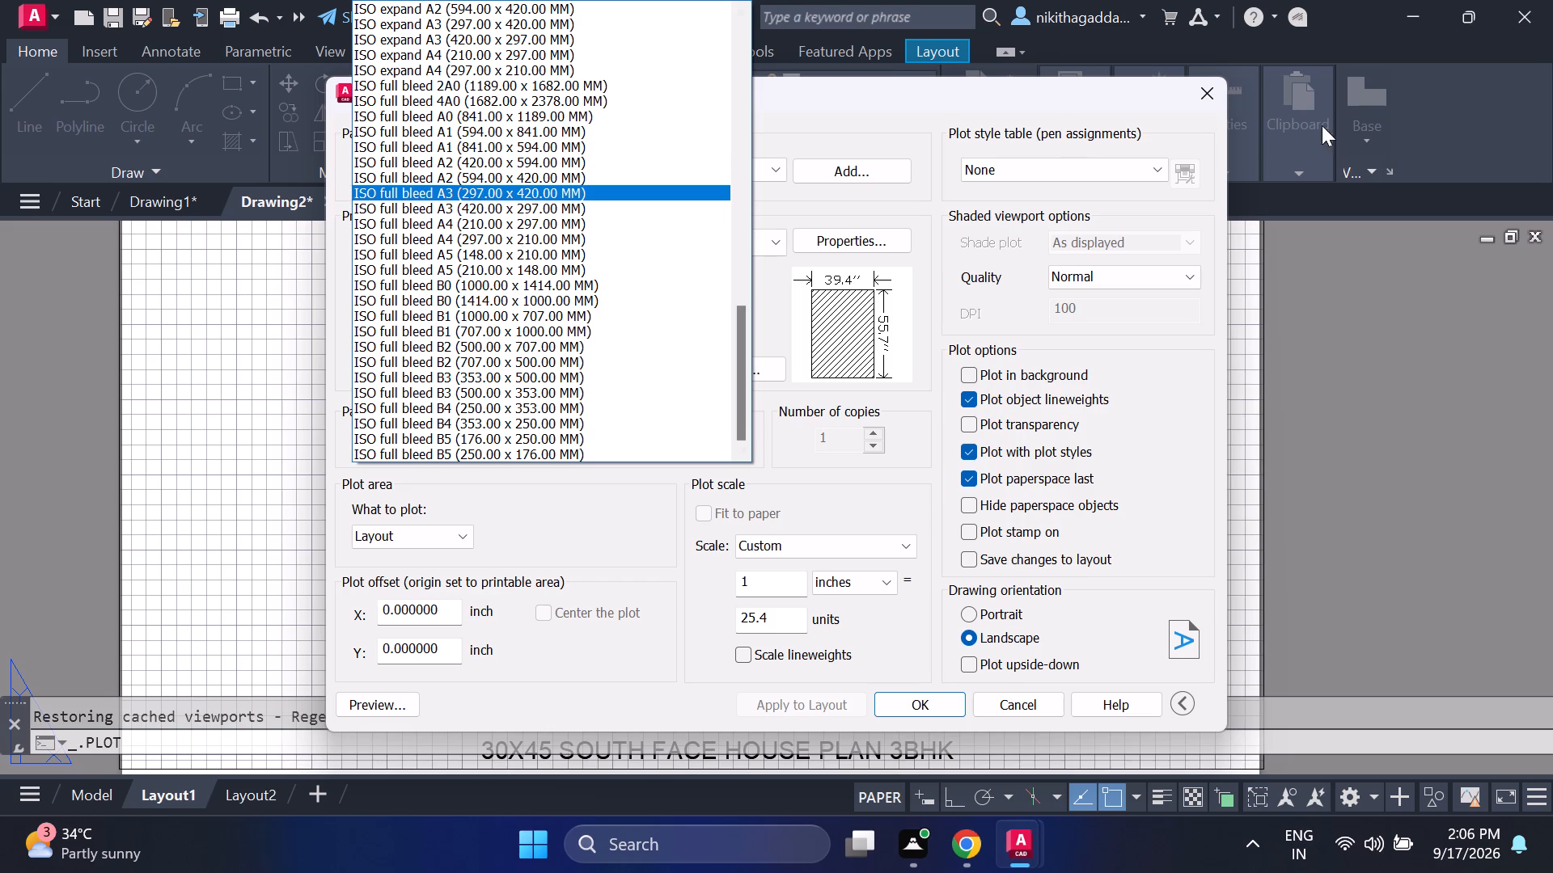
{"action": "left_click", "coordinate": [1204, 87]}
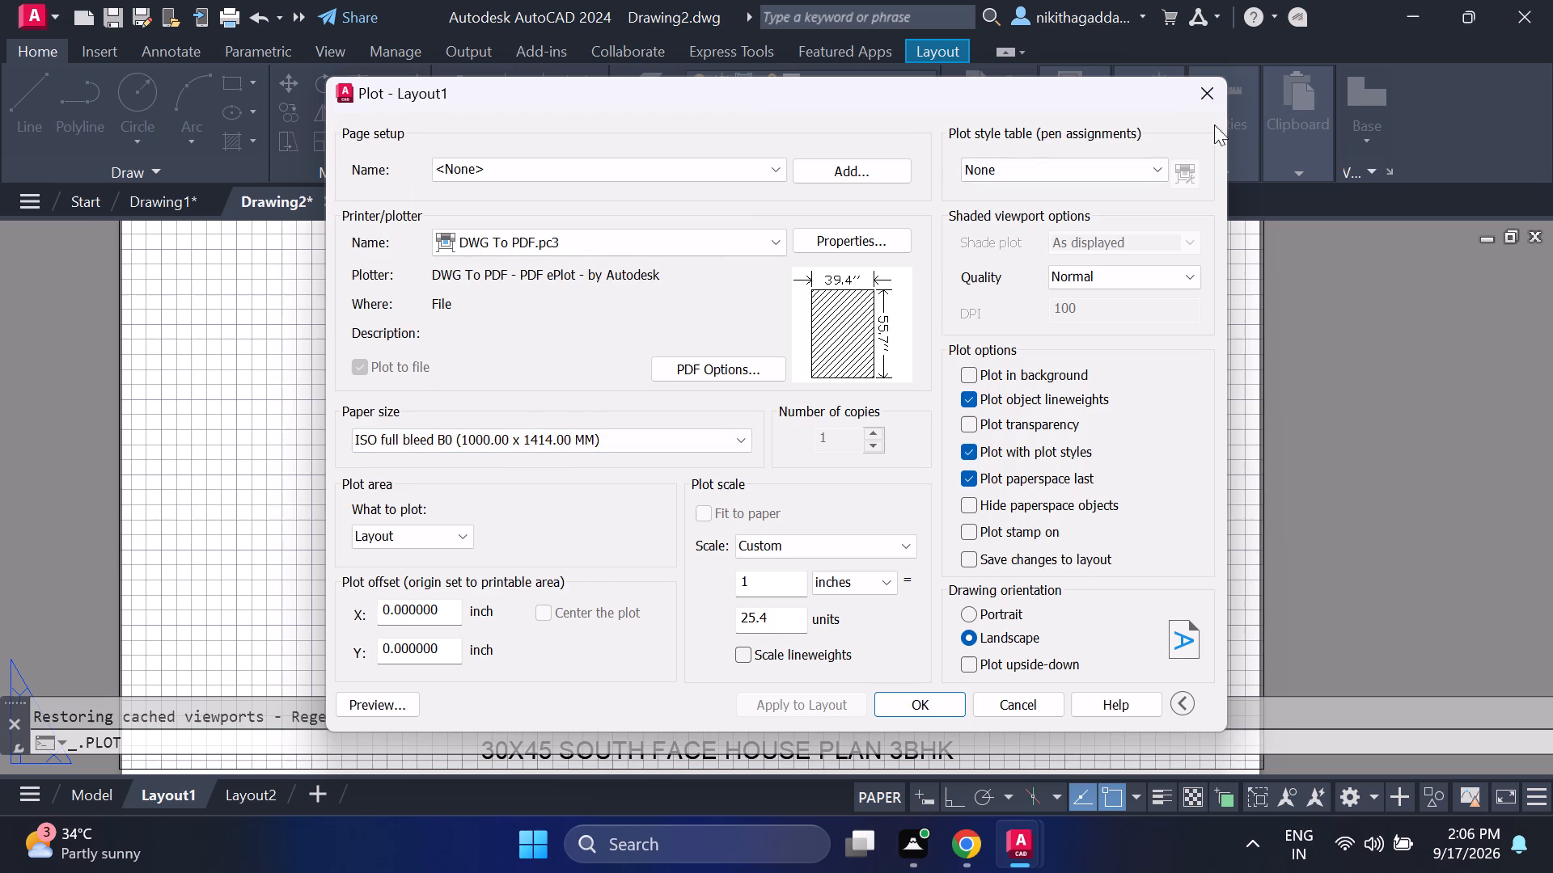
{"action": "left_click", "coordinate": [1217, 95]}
Preview the single-sheet plot of Layout1, inspect the plan, room labels and titles on the sheet, and close the preview.
{"action": "scroll", "coordinate": [828, 496], "scroll_direction": "down", "scroll_amount": 2}
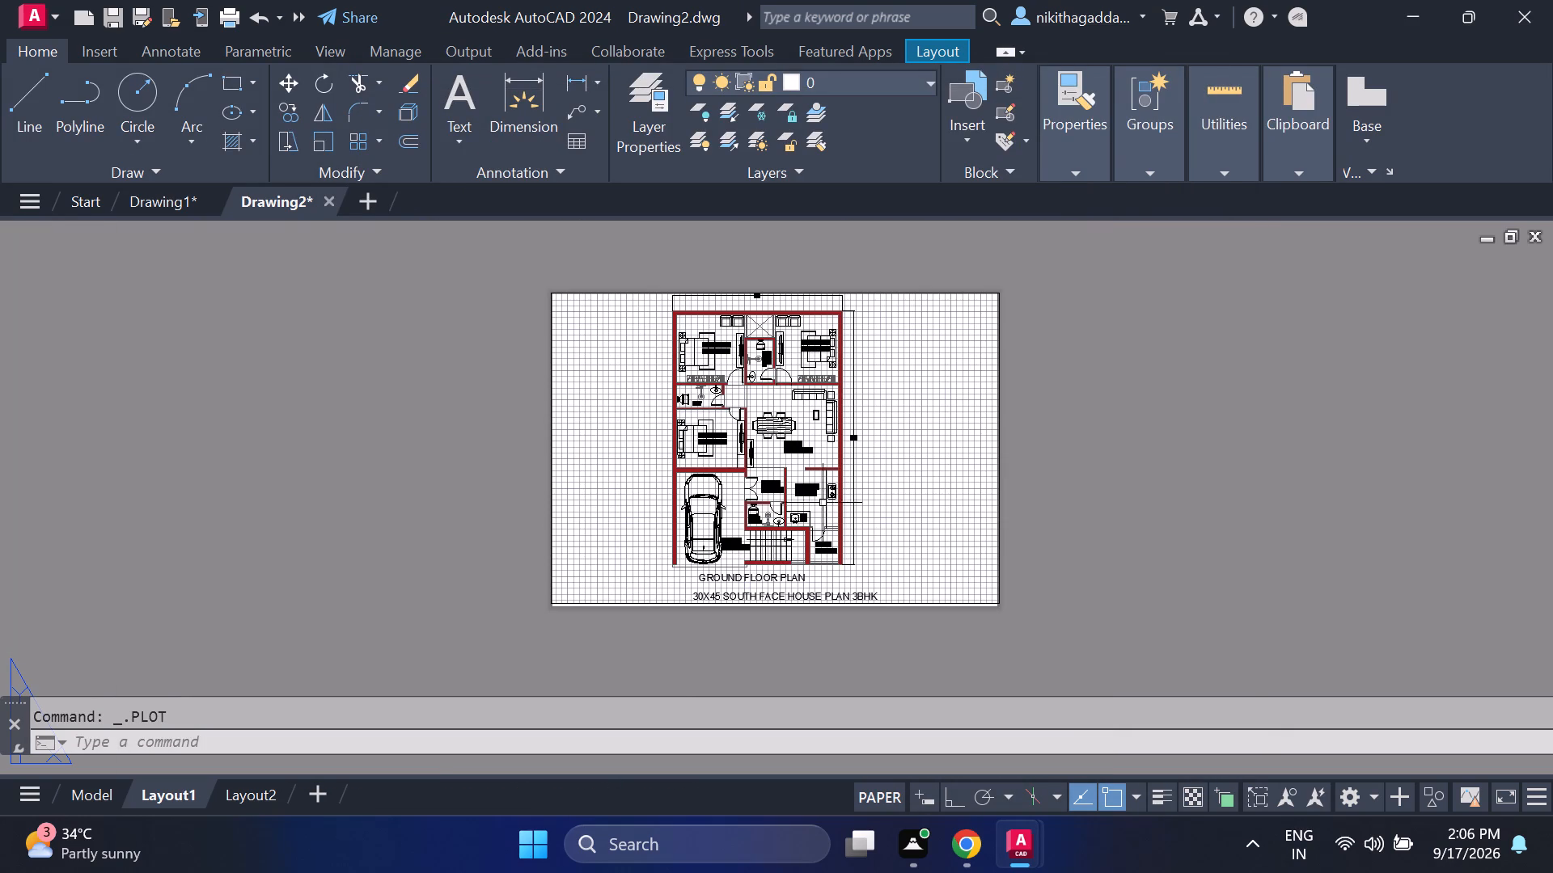
{"action": "right_click", "coordinate": [171, 804]}
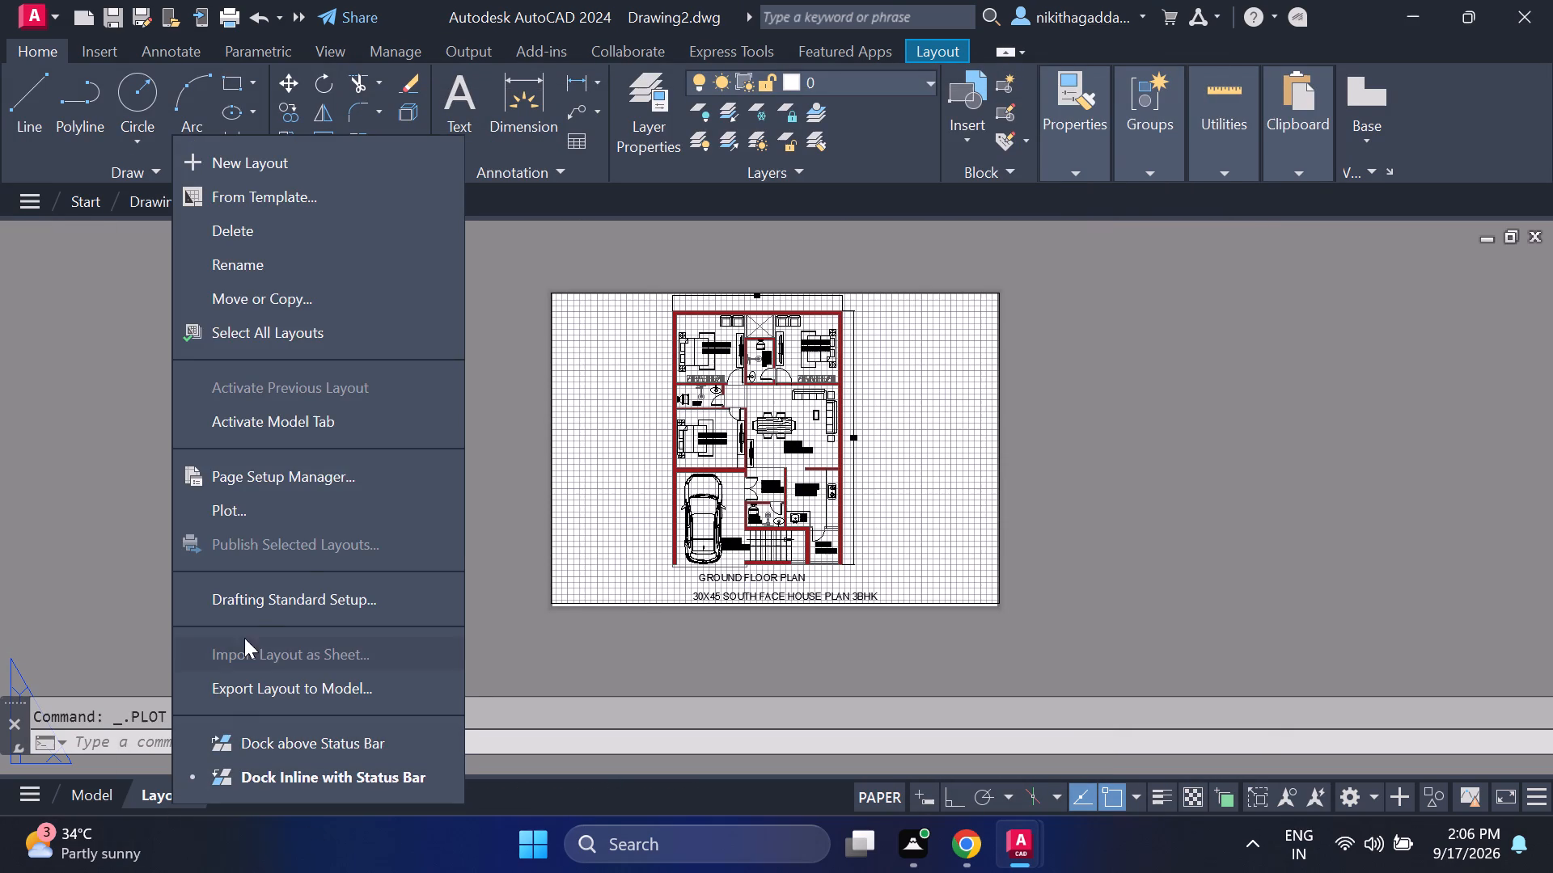
{"action": "left_click", "coordinate": [299, 514]}
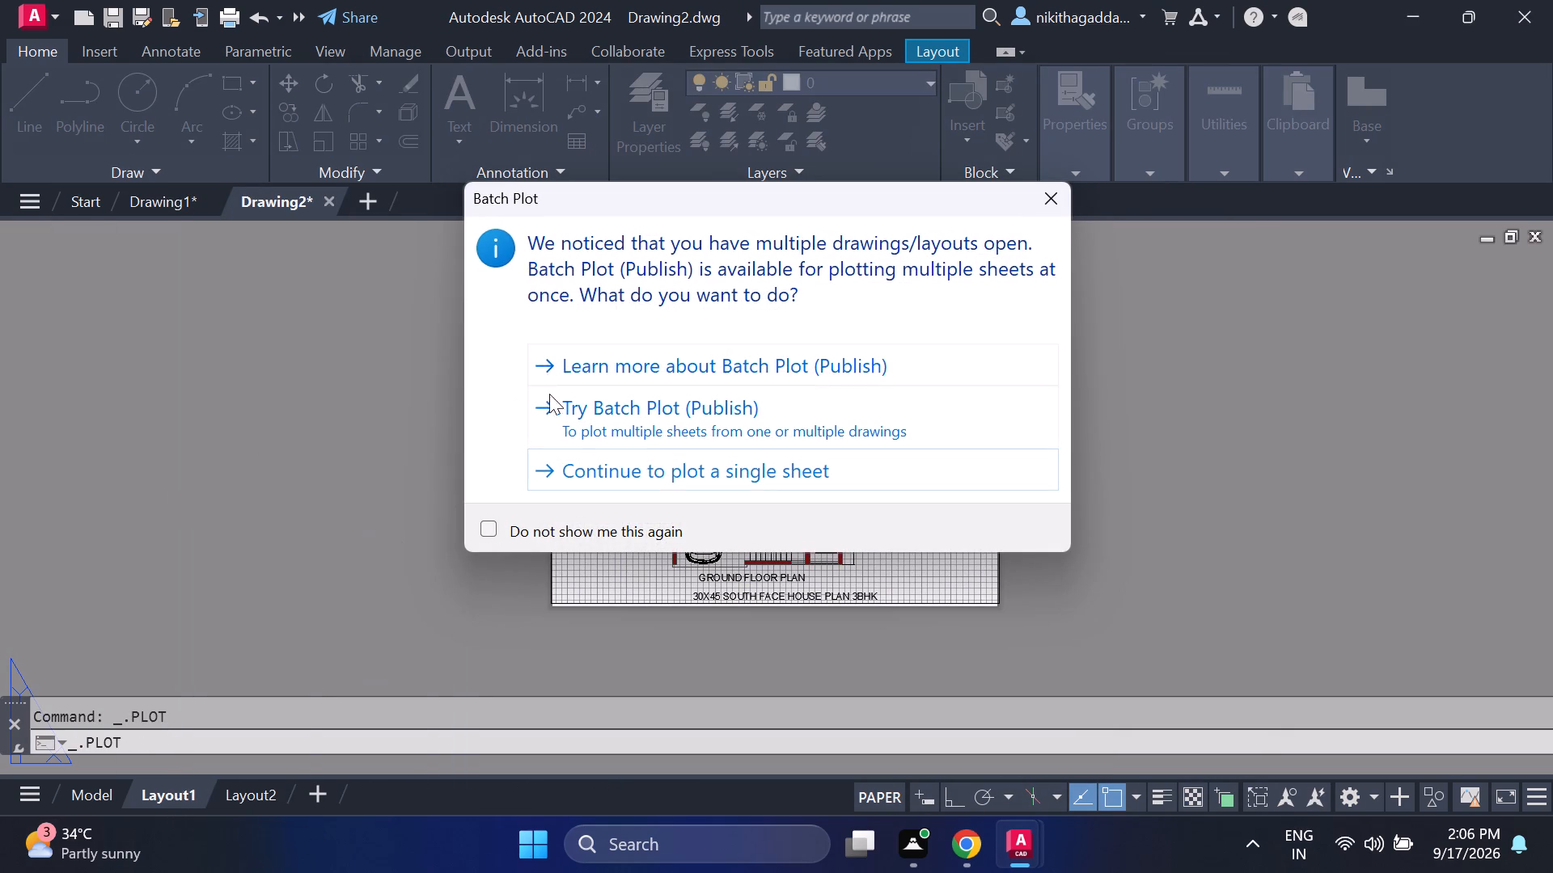
{"action": "left_click", "coordinate": [590, 468]}
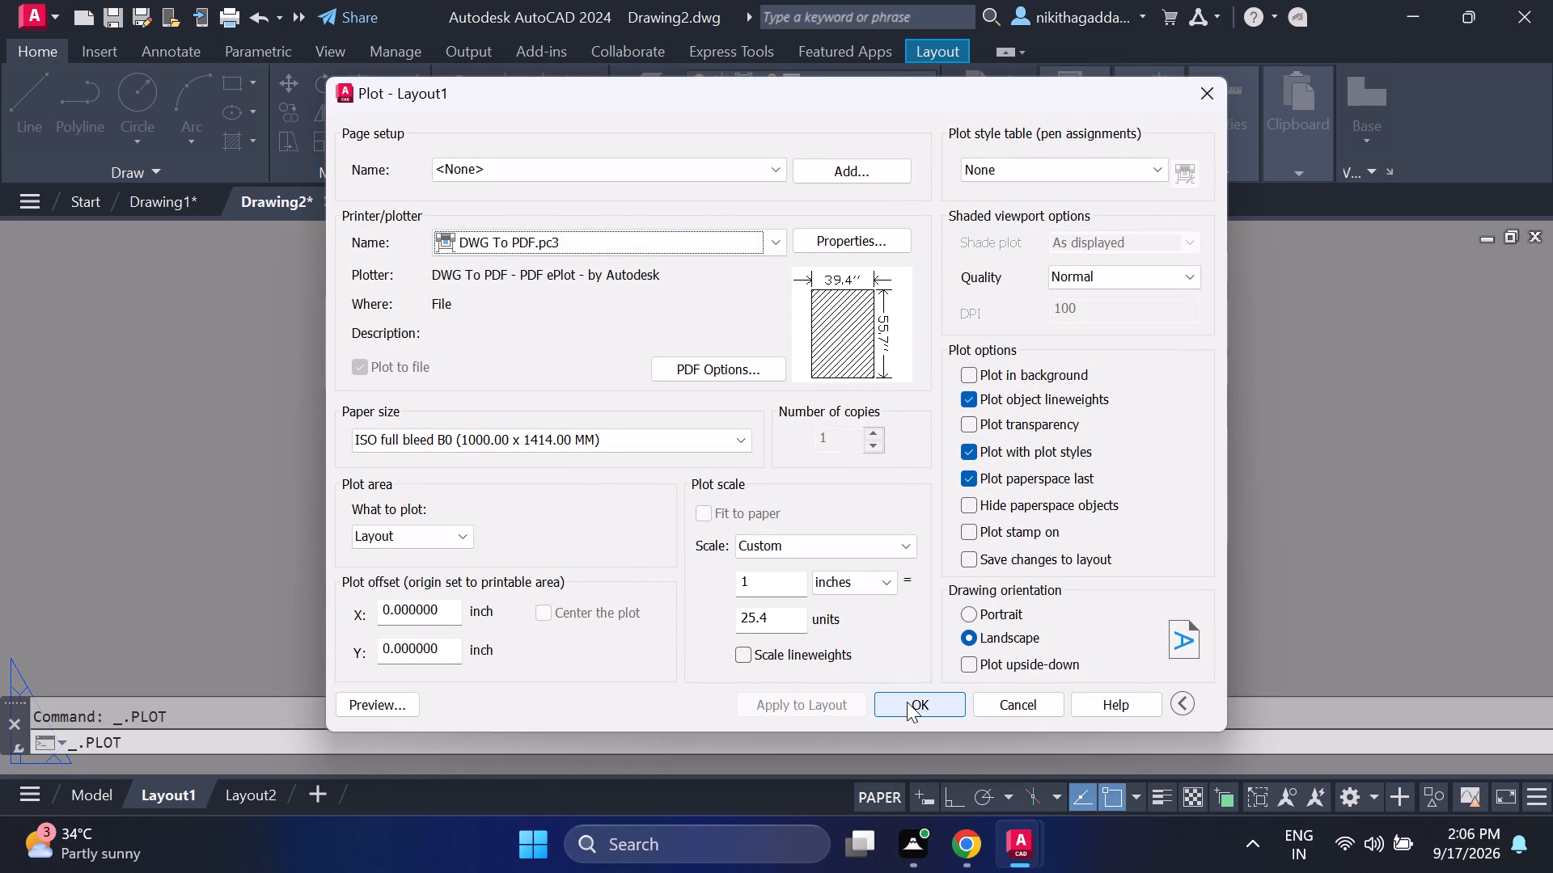
{"action": "left_click", "coordinate": [401, 699]}
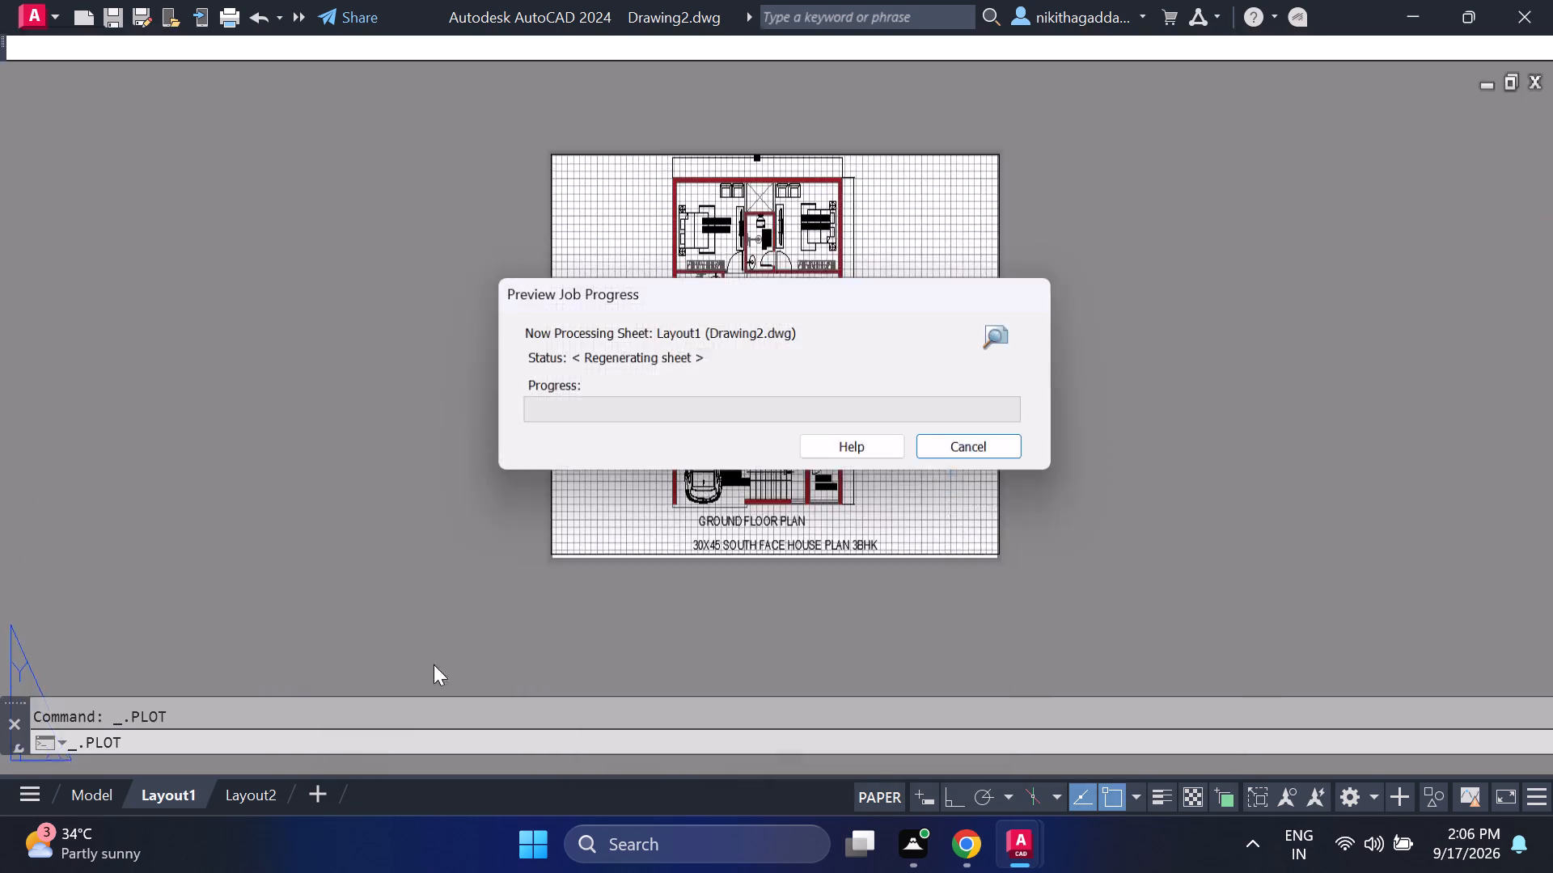
{"action": "scroll", "coordinate": [745, 603], "scroll_direction": "down", "scroll_amount": 3}
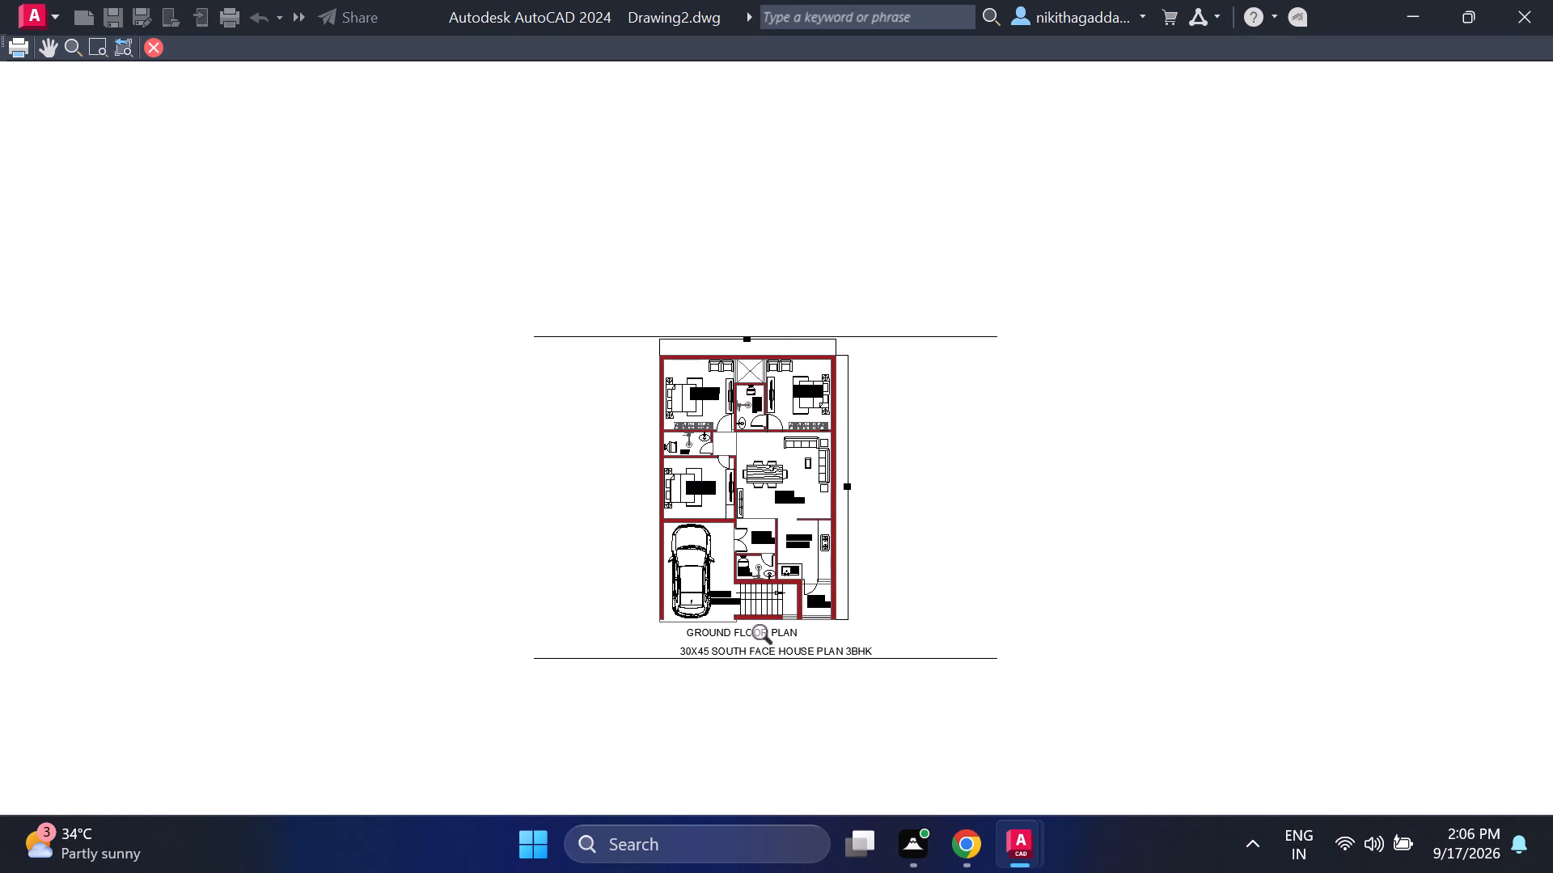
{"action": "scroll", "coordinate": [779, 677], "scroll_direction": "down", "scroll_amount": 7}
{"action": "scroll", "coordinate": [741, 627], "scroll_direction": "up", "scroll_amount": 6}
{"action": "scroll", "coordinate": [741, 626], "scroll_direction": "down", "scroll_amount": 4}
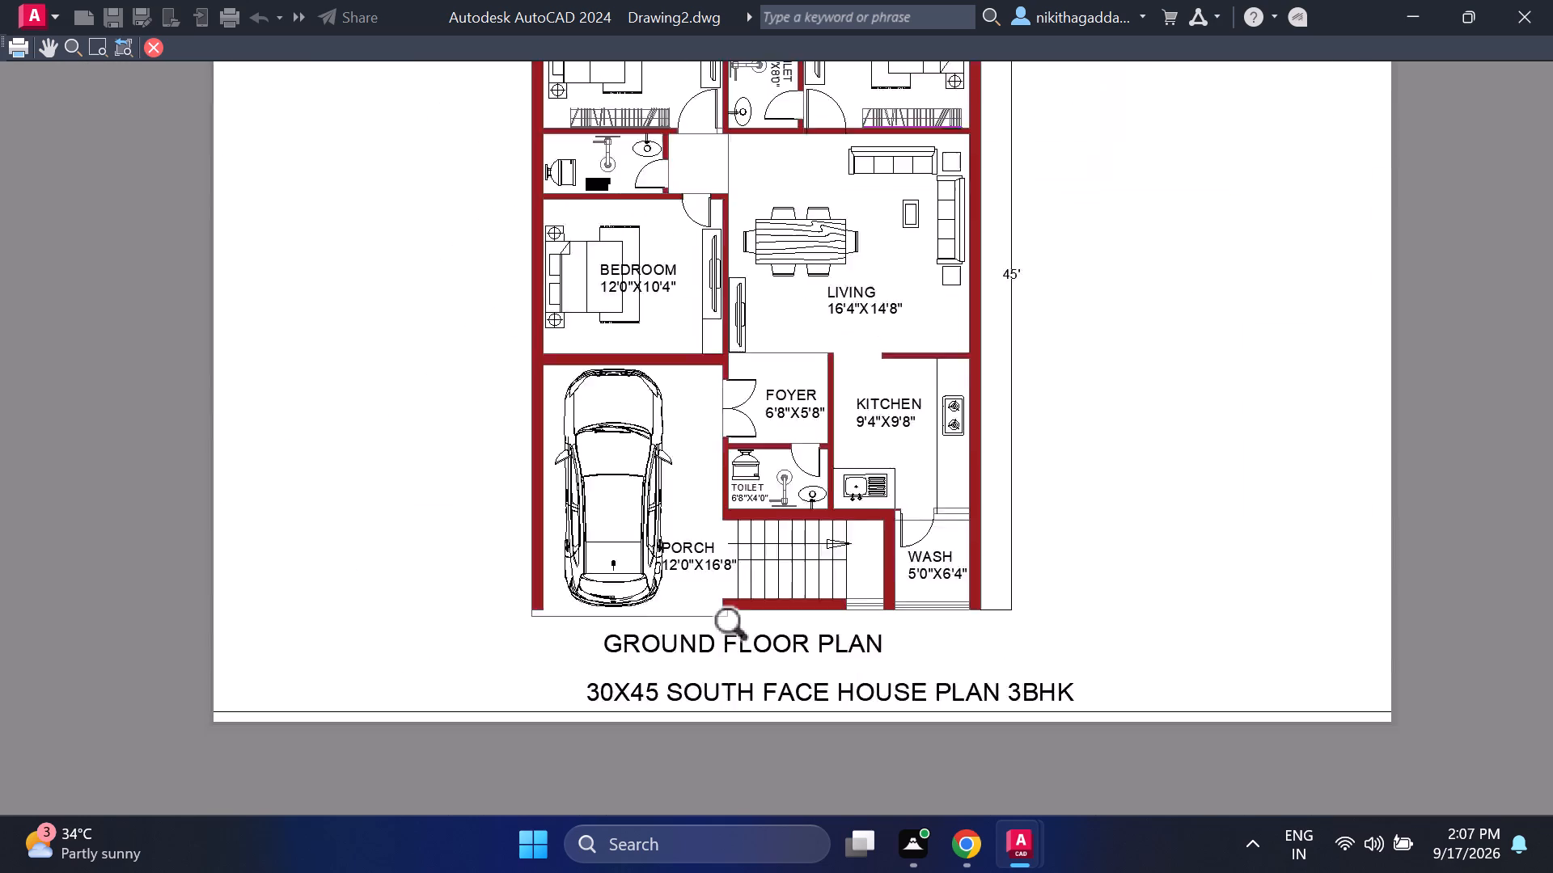
{"action": "scroll", "coordinate": [741, 626], "scroll_direction": "down", "scroll_amount": 8}
{"action": "scroll", "coordinate": [738, 620], "scroll_direction": "up", "scroll_amount": 12}
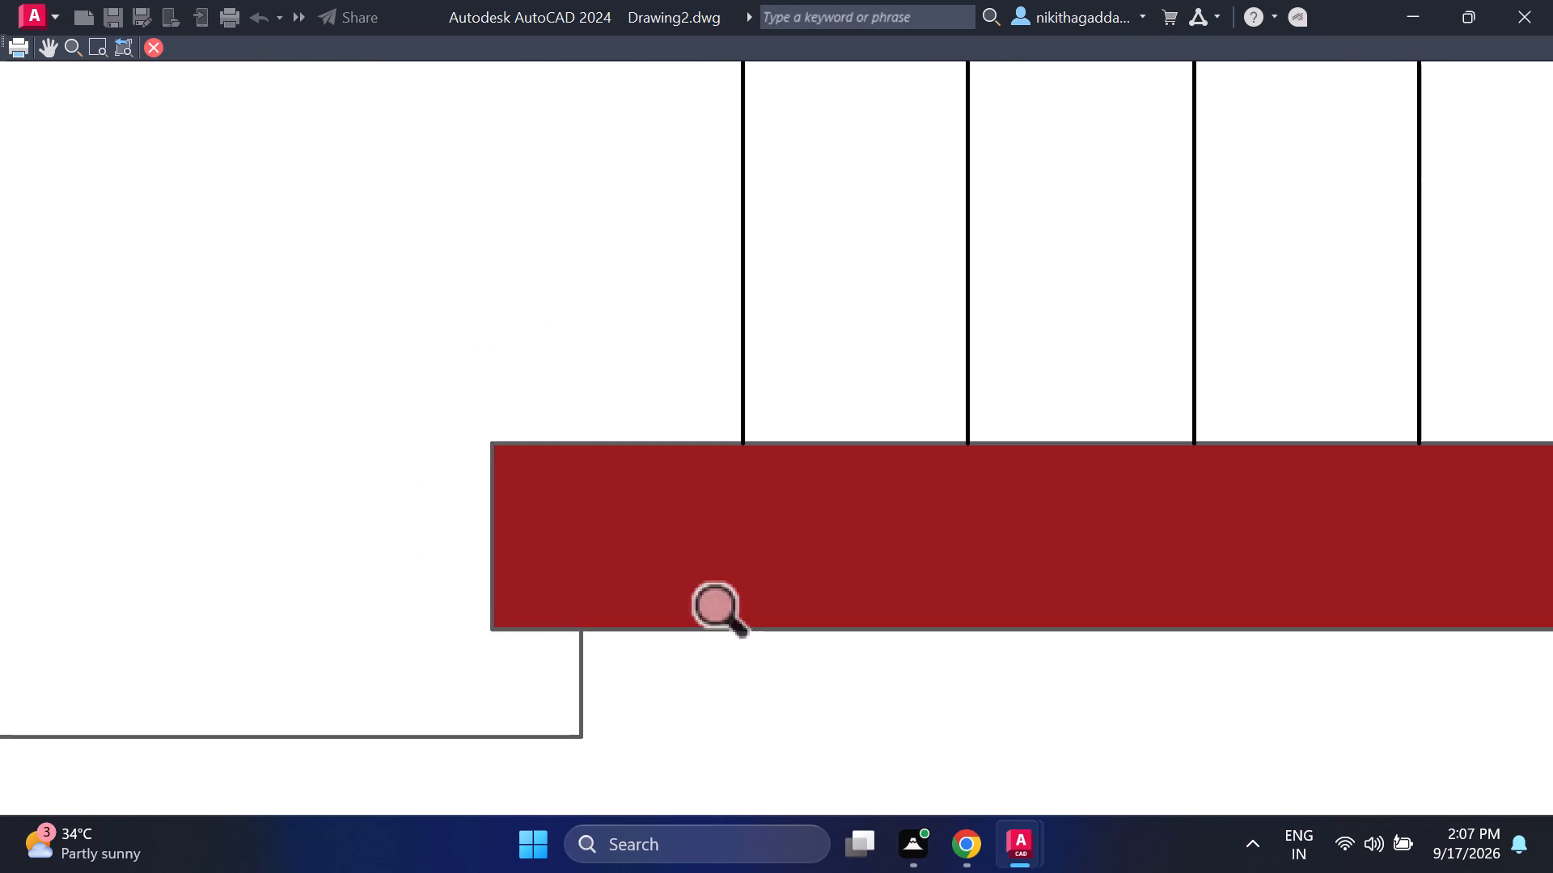
{"action": "scroll", "coordinate": [738, 618], "scroll_direction": "down", "scroll_amount": 14}
{"action": "scroll", "coordinate": [591, 503], "scroll_direction": "up", "scroll_amount": 6}
{"action": "scroll", "coordinate": [591, 503], "scroll_direction": "down", "scroll_amount": 7}
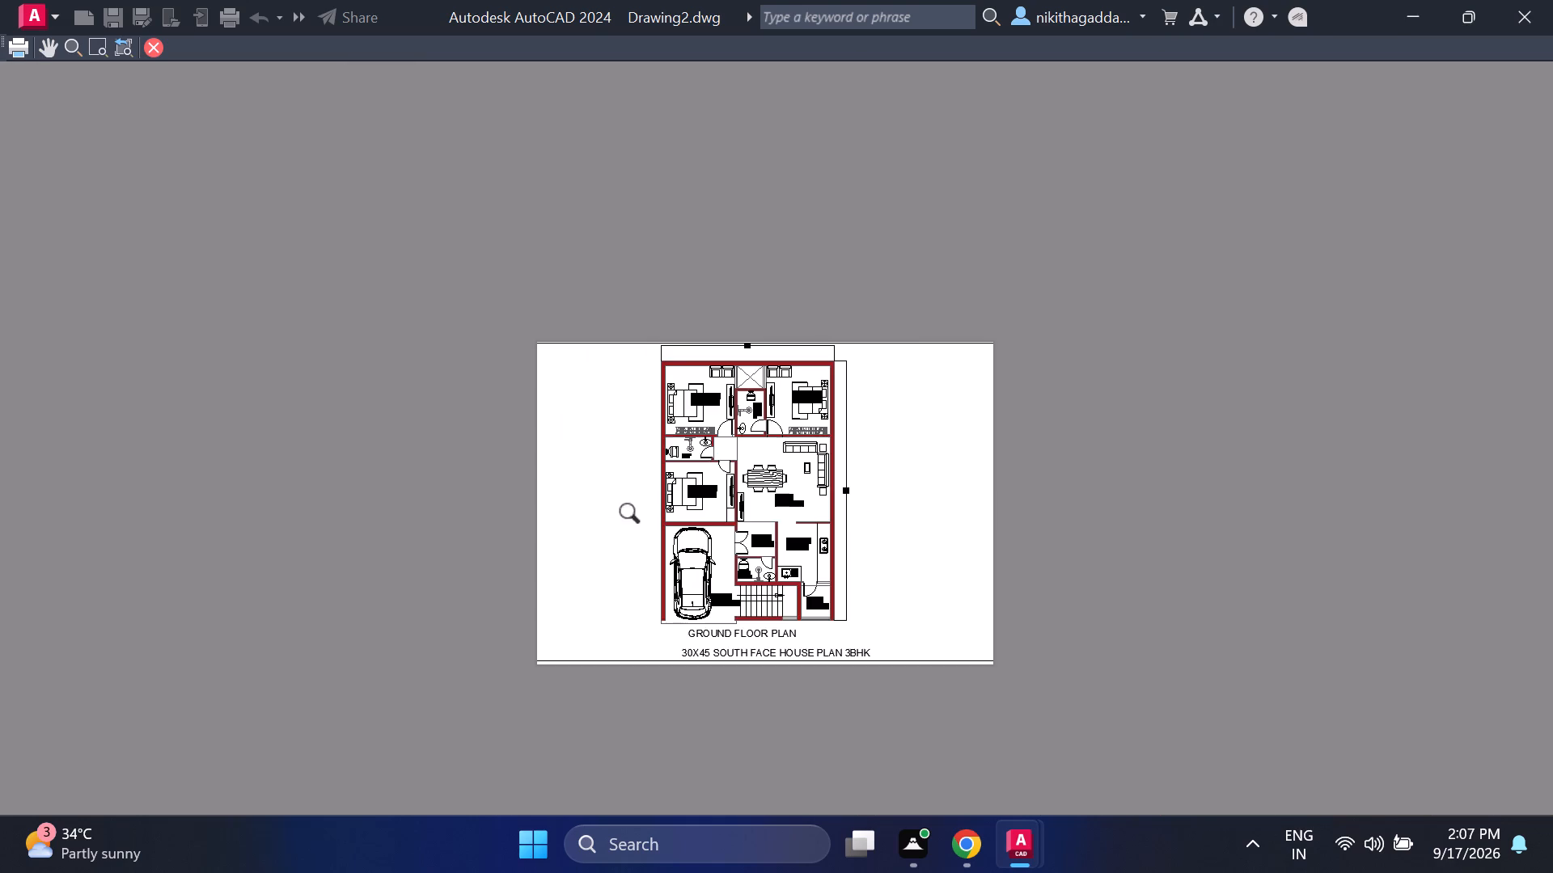
{"action": "scroll", "coordinate": [781, 413], "scroll_direction": "up", "scroll_amount": 3}
{"action": "scroll", "coordinate": [769, 371], "scroll_direction": "down", "scroll_amount": 6}
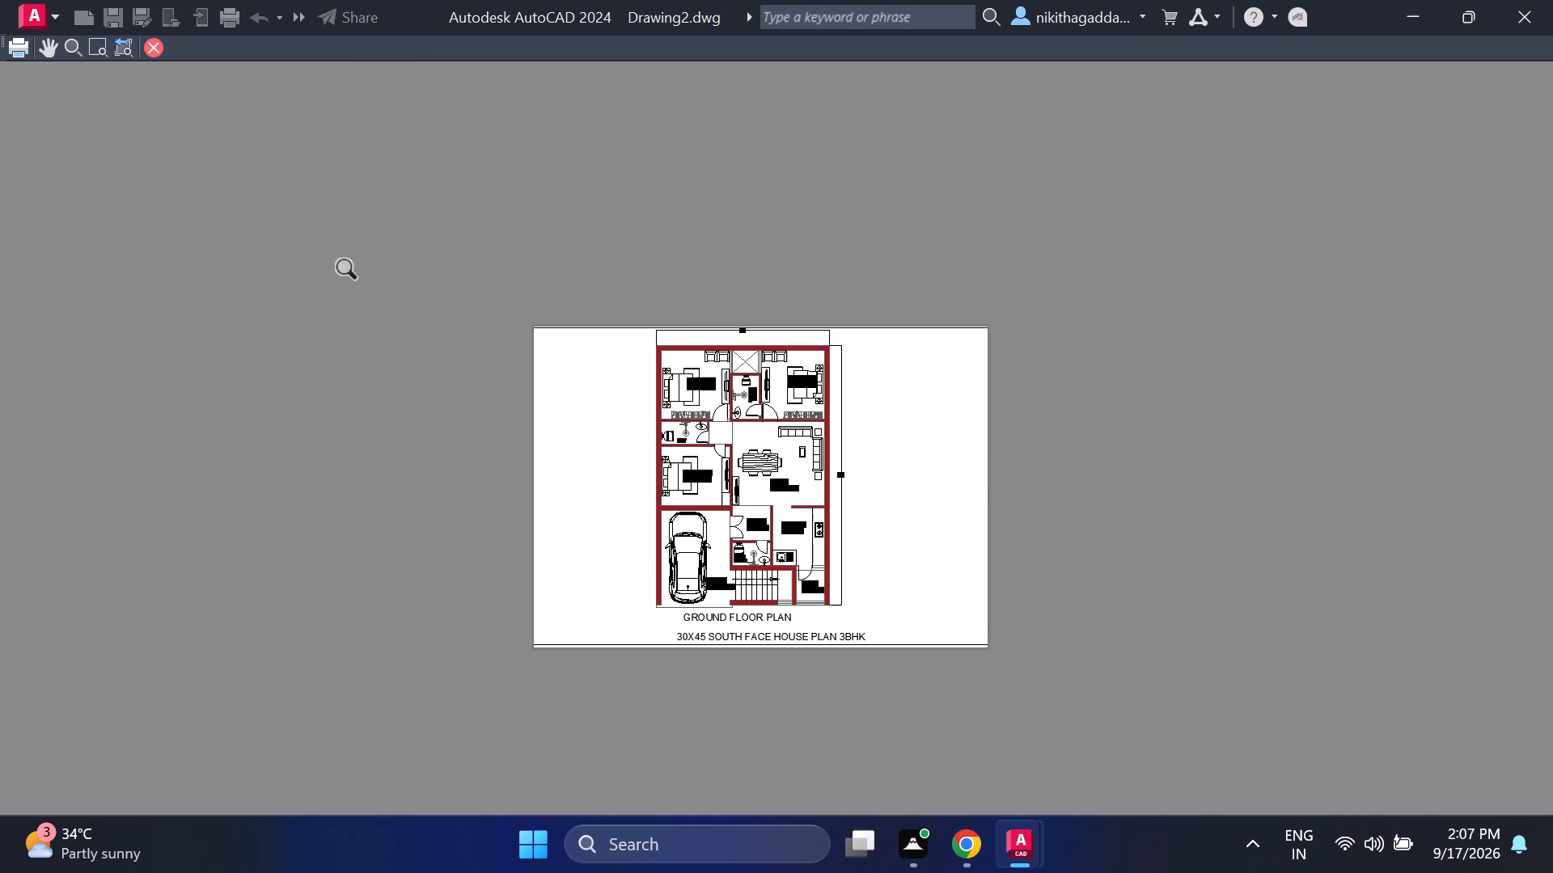
{"action": "left_click", "coordinate": [157, 48]}
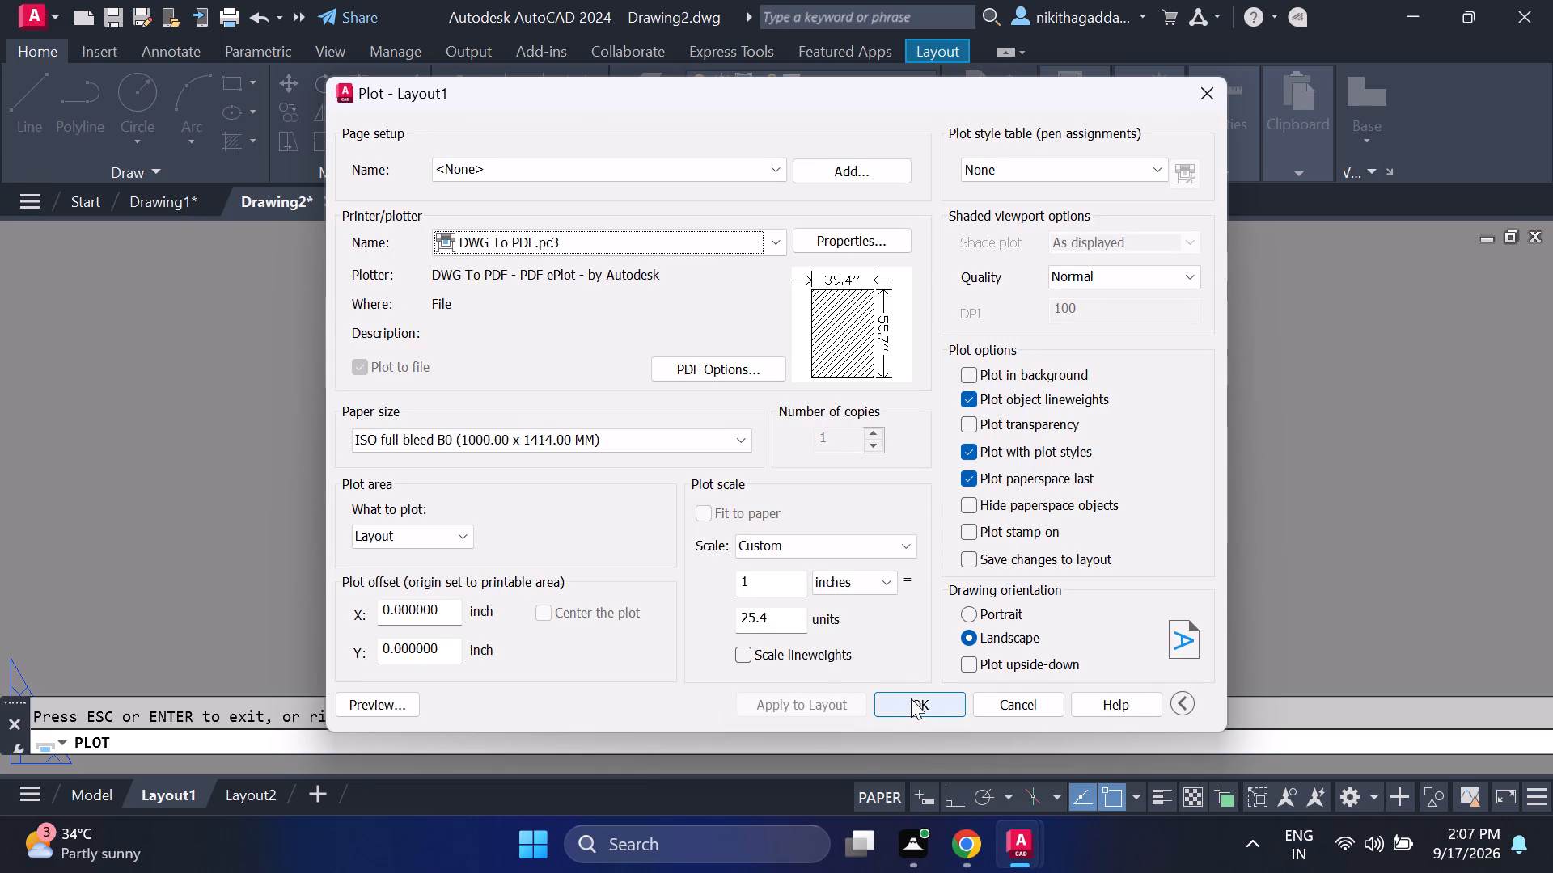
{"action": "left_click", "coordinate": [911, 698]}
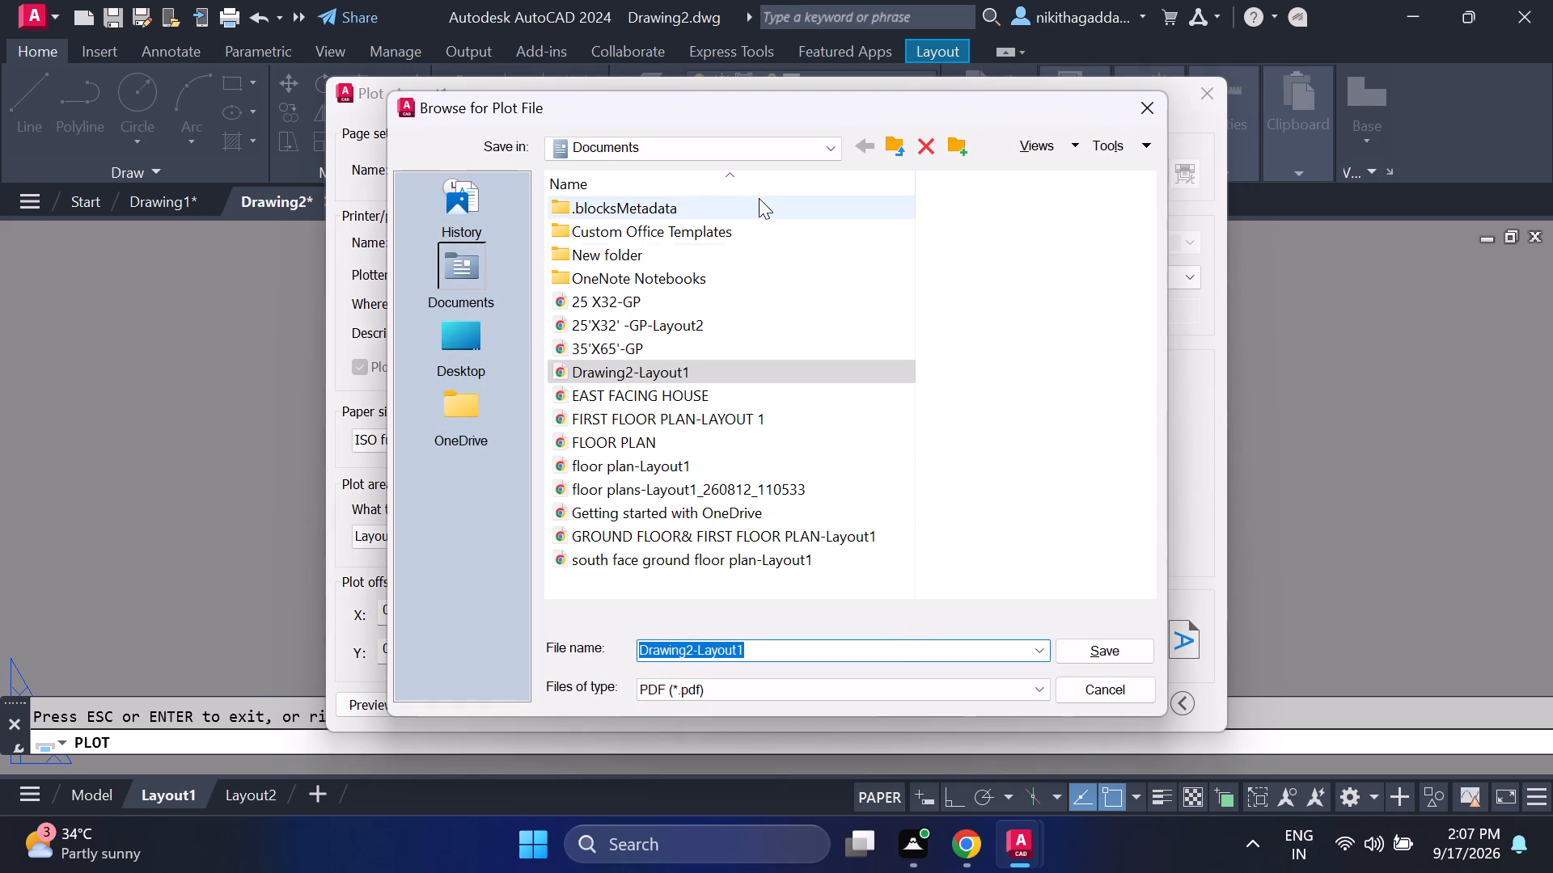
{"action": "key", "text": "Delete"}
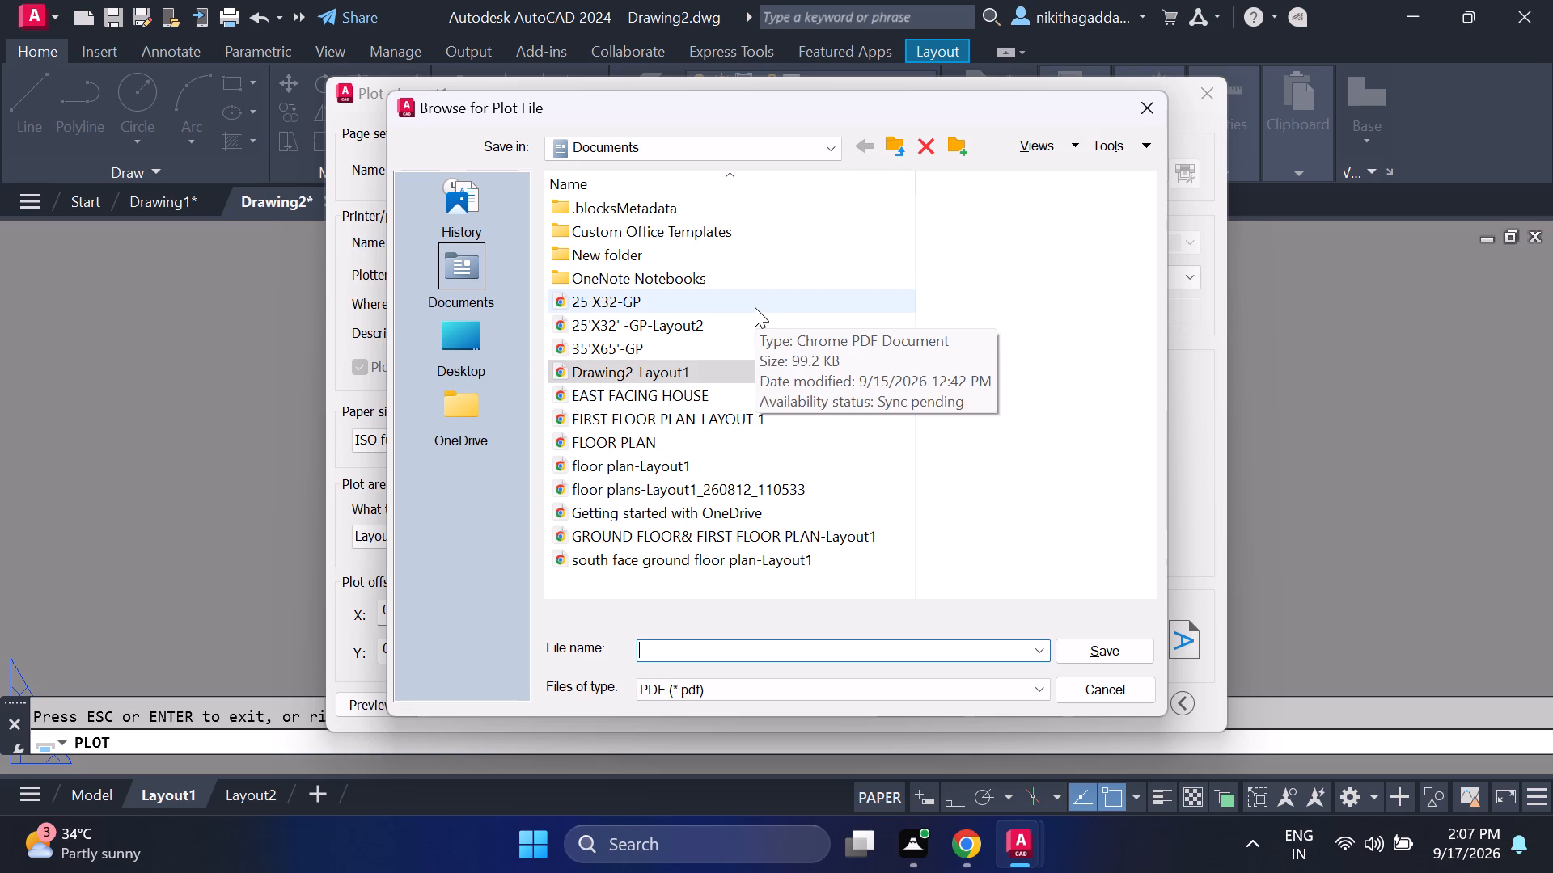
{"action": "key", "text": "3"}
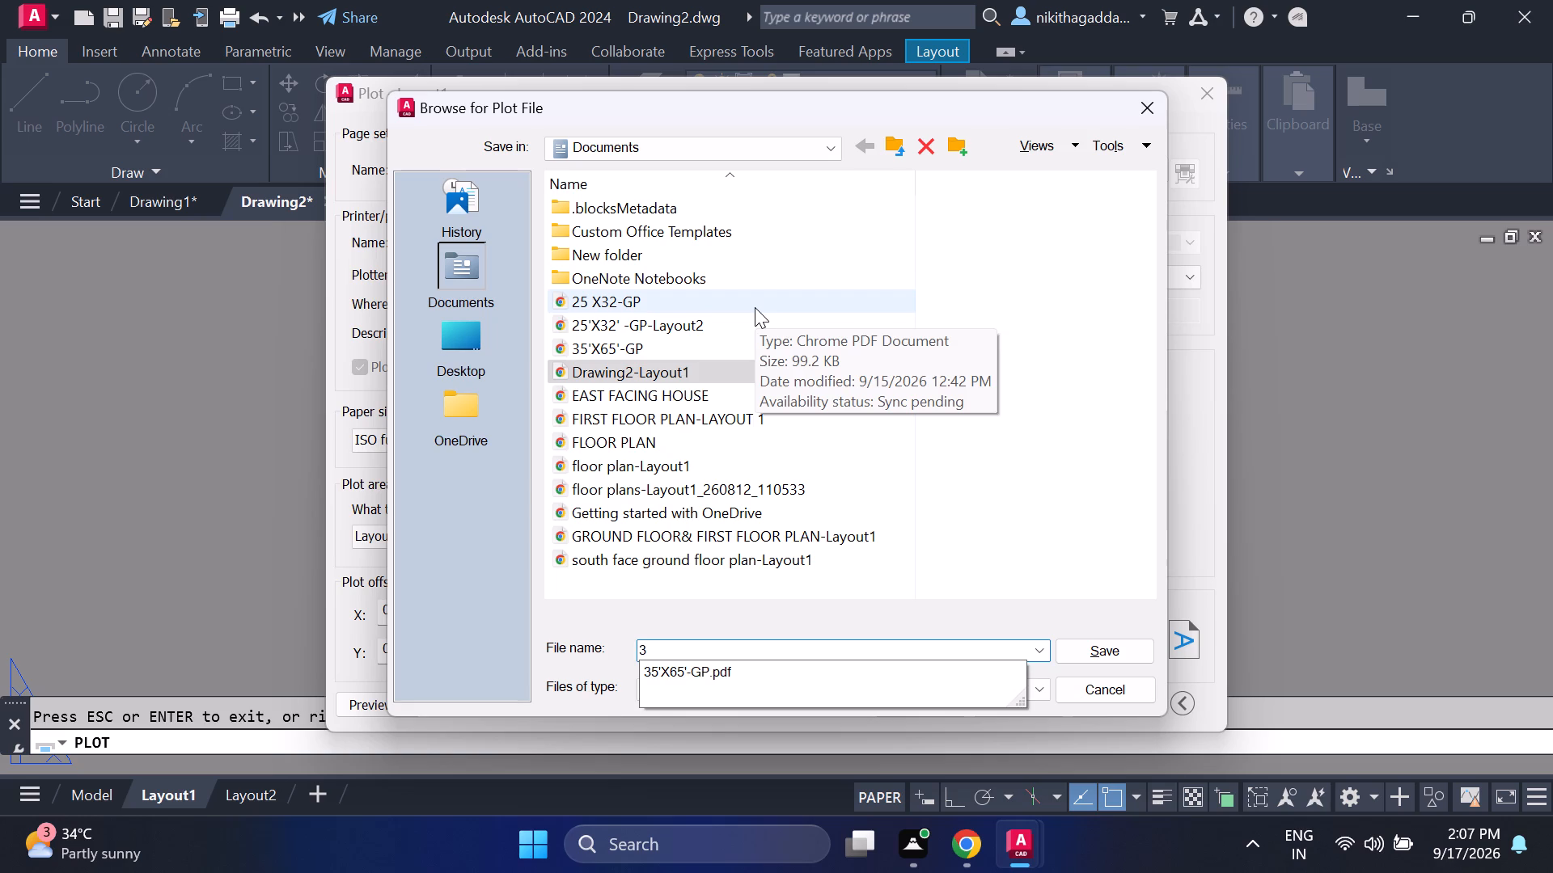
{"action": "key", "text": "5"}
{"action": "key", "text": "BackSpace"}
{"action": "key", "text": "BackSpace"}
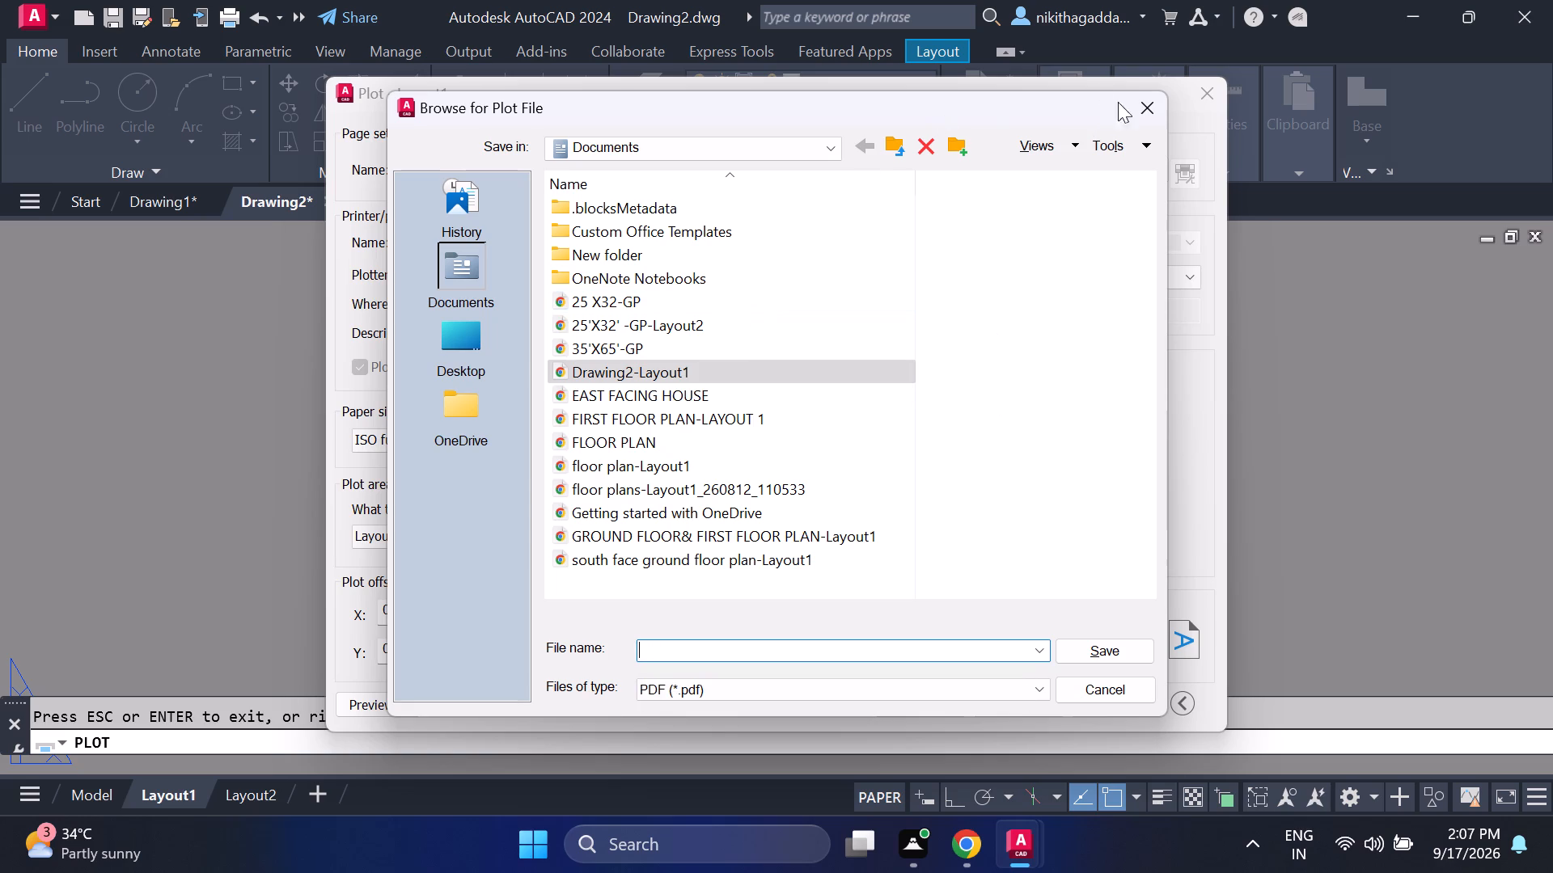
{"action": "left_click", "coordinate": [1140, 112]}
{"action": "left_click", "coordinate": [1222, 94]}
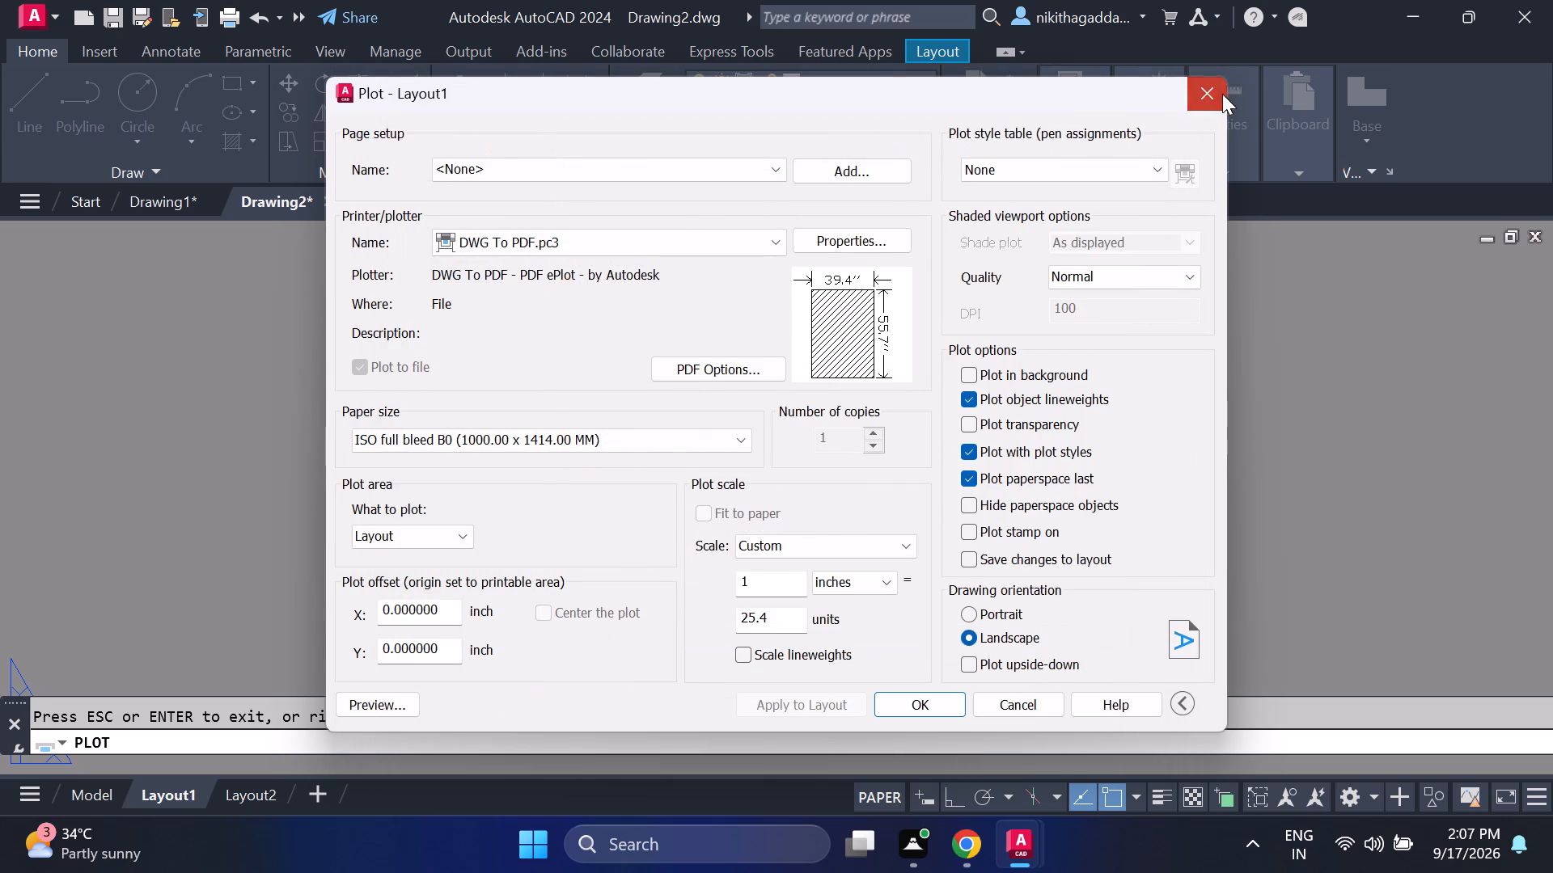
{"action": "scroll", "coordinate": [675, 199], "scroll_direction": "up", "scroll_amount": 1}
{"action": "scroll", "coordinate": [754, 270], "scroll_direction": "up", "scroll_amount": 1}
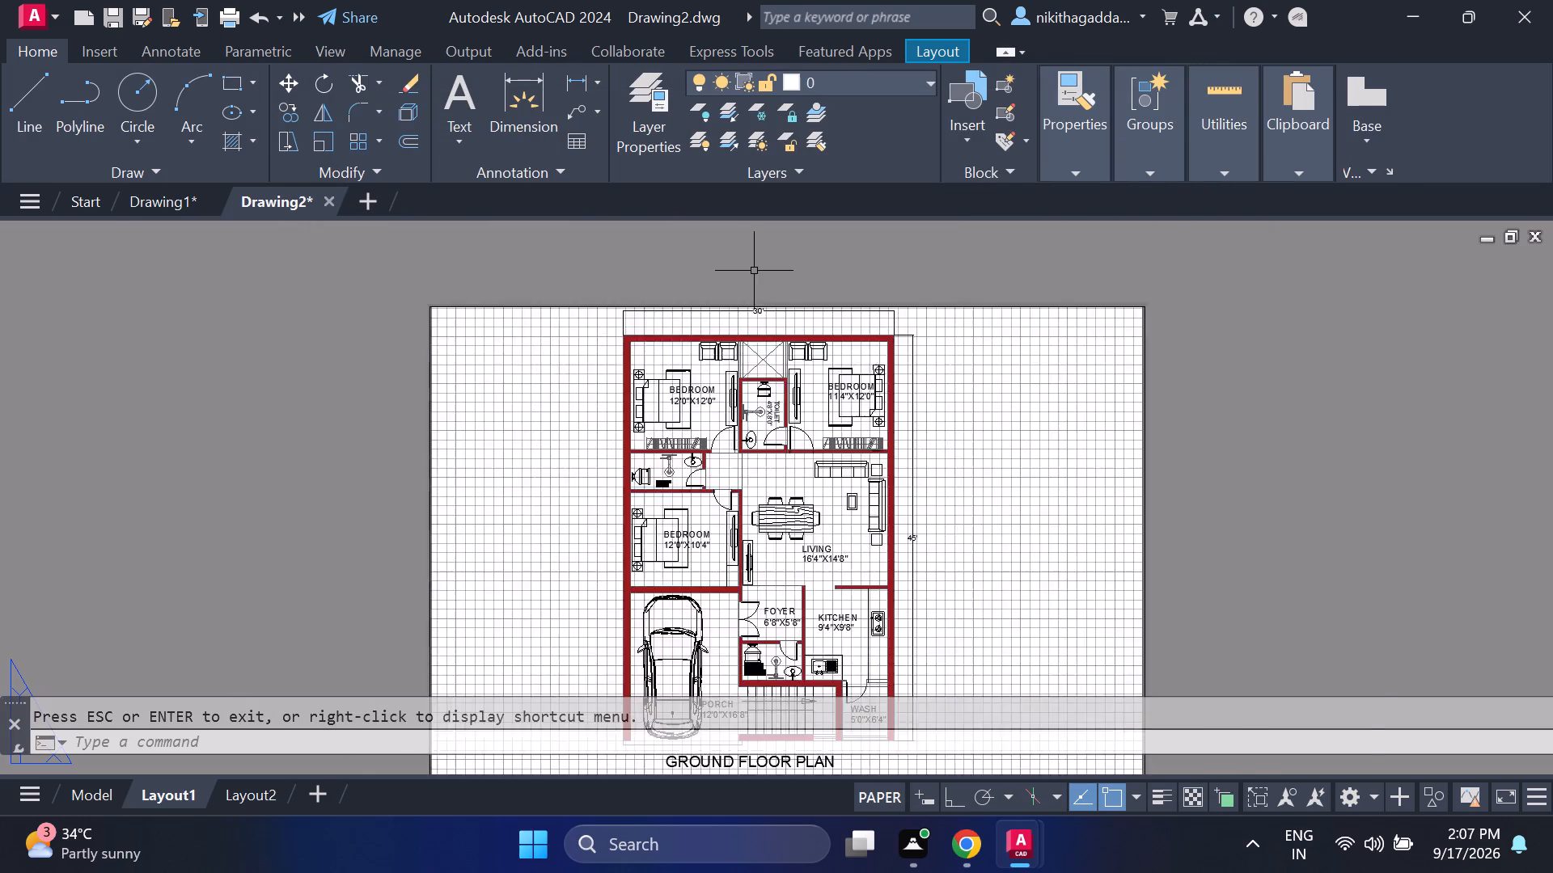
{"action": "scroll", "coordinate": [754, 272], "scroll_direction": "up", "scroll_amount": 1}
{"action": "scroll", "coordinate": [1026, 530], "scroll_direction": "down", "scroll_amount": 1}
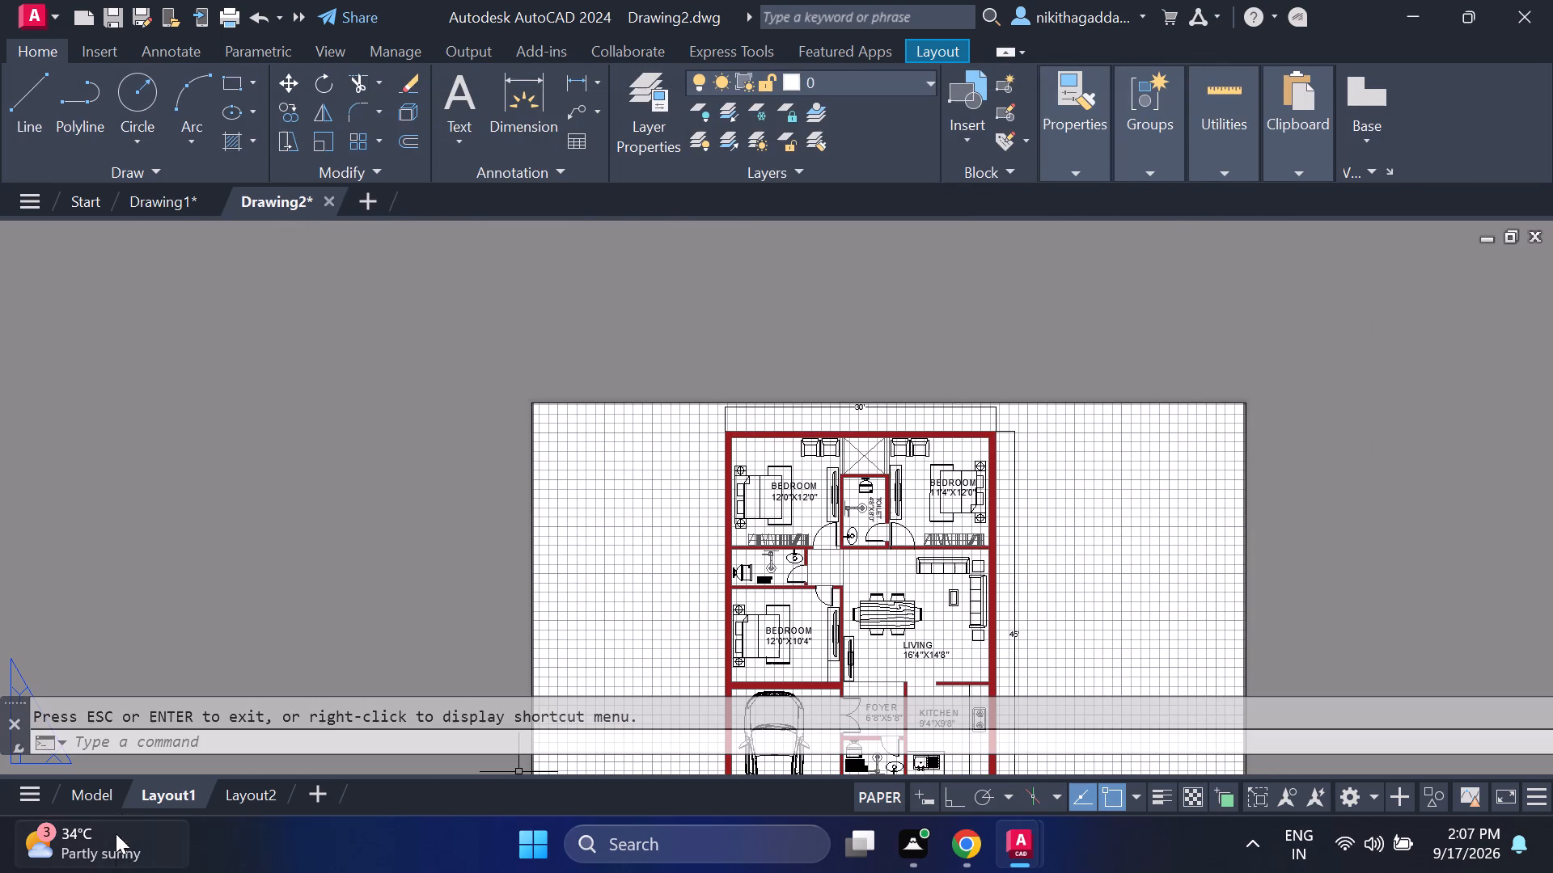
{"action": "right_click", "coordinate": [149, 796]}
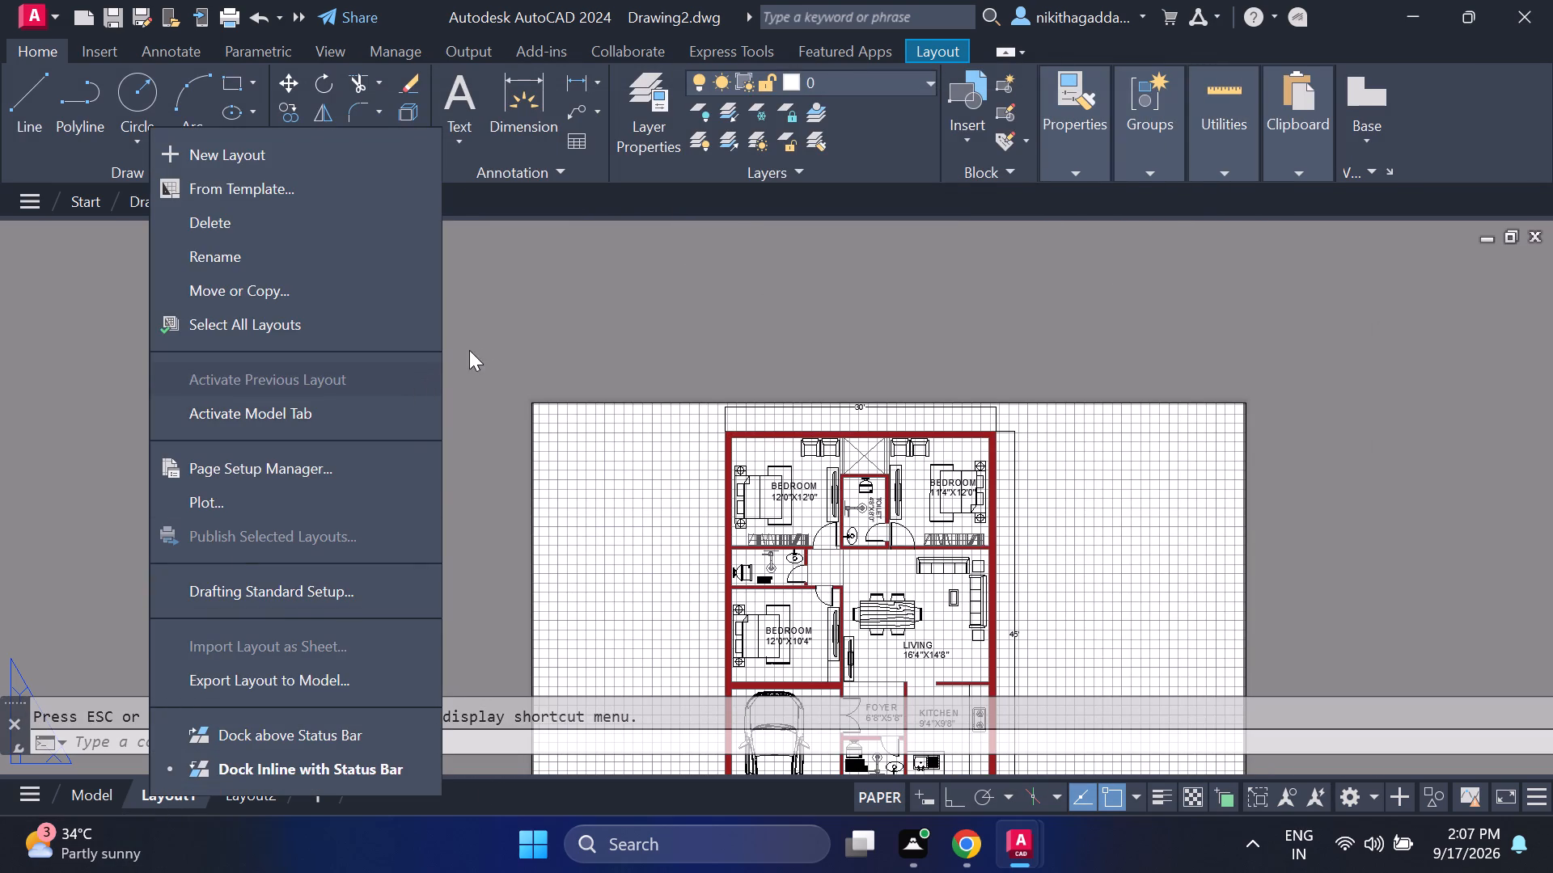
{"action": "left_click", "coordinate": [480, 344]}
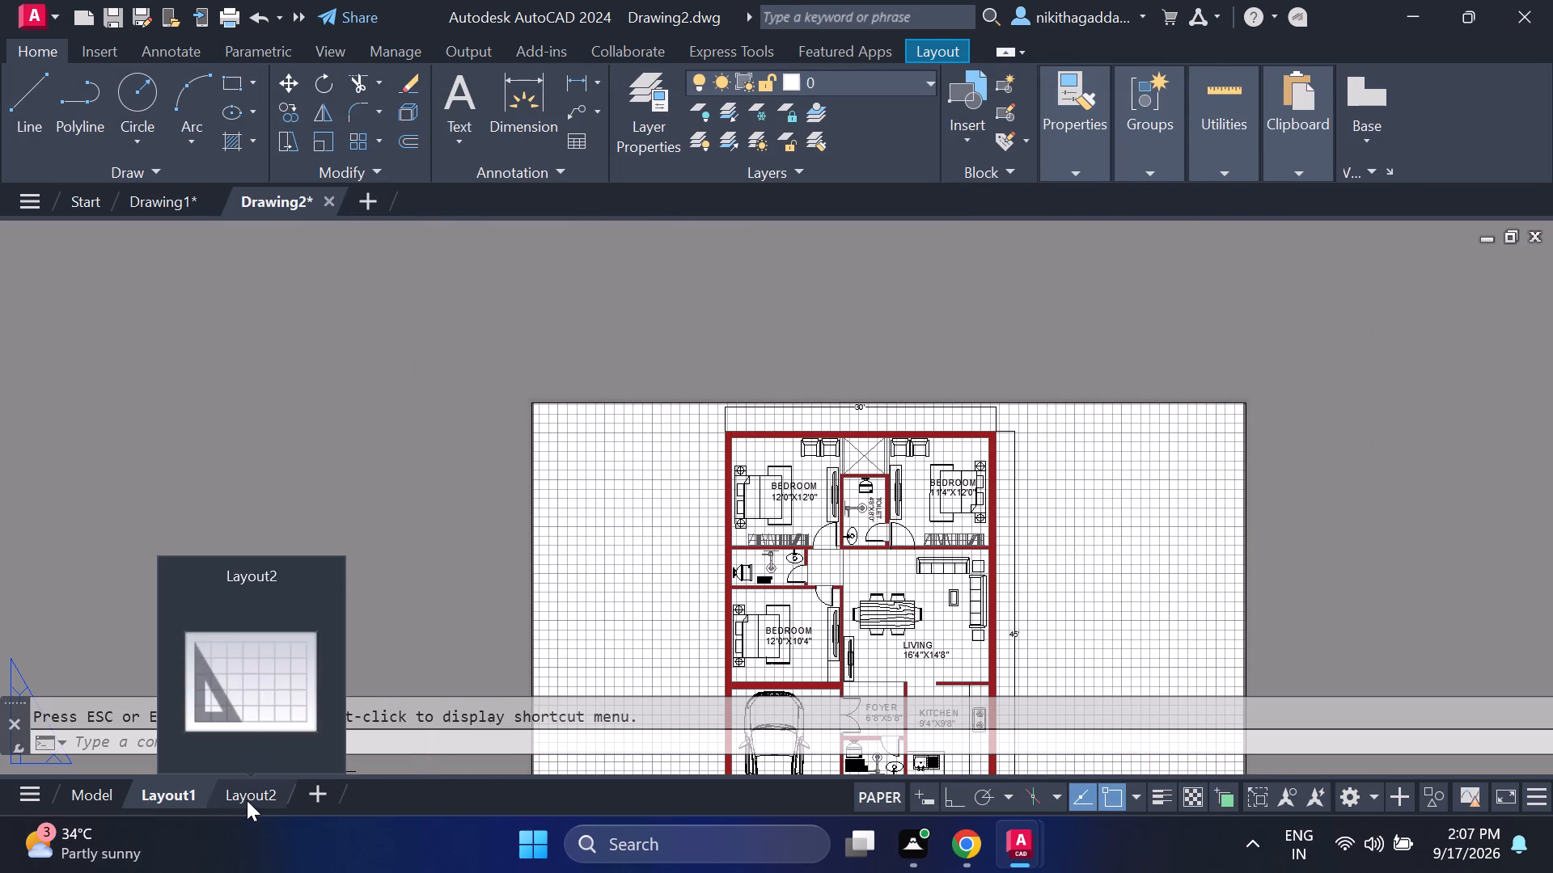
Modify Layout2's page setup to use the DWG To PDF.pc3 plotter and ISO full bleed A4 (297.00 x 210.00 MM) paper.
{"action": "left_click", "coordinate": [247, 800]}
{"action": "middle_click_drag", "start_coordinate": [282, 625], "coordinate": [285, 568]}
{"action": "right_click", "coordinate": [253, 796]}
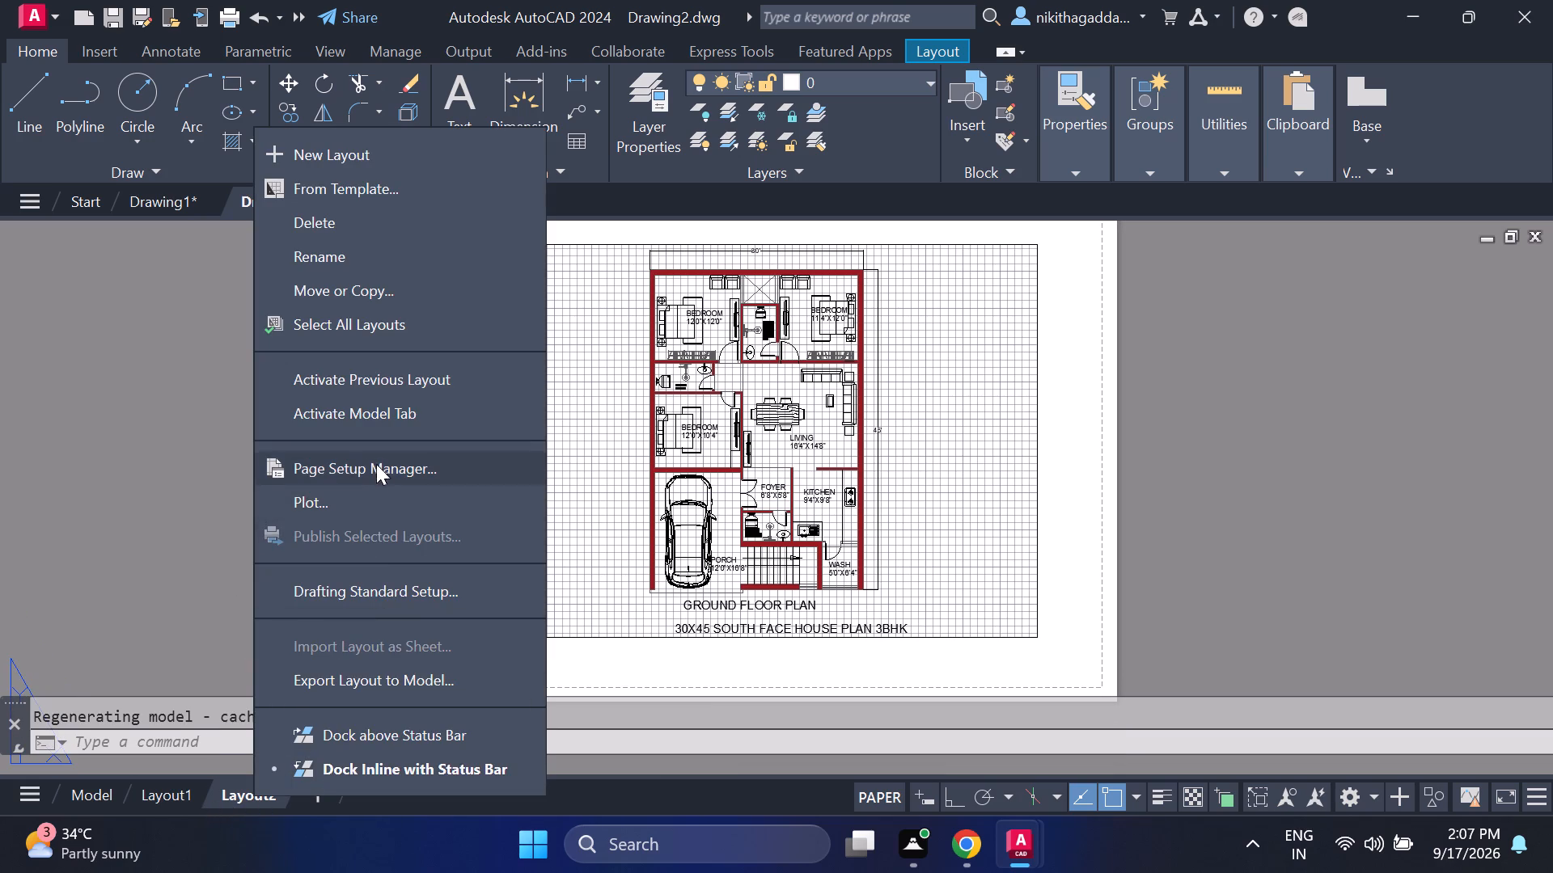
{"action": "left_click", "coordinate": [376, 463]}
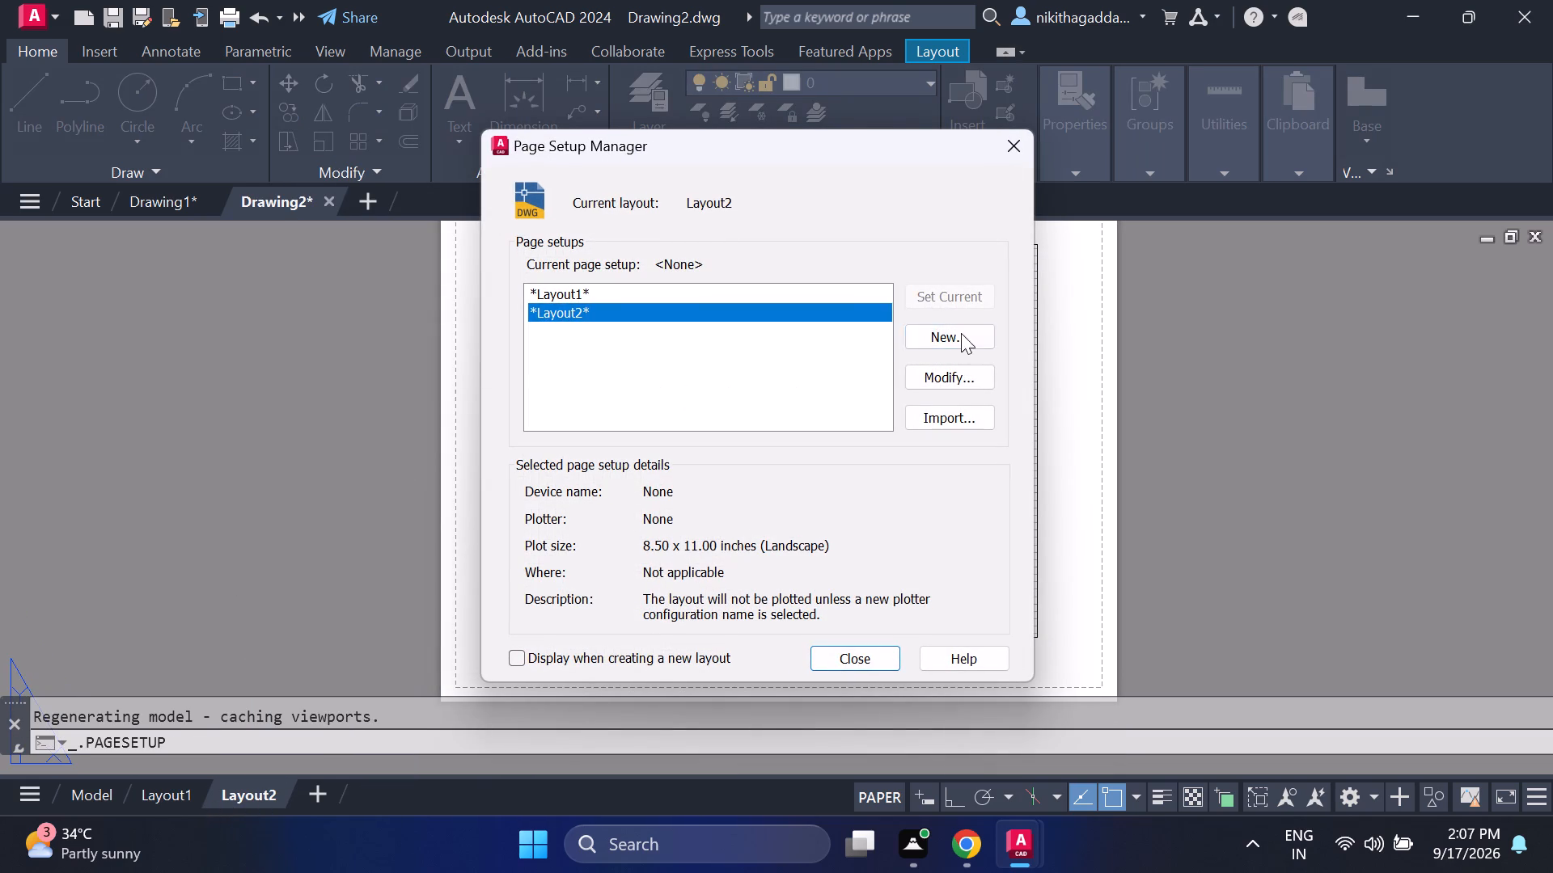
{"action": "left_click", "coordinate": [961, 370]}
{"action": "left_click", "coordinate": [697, 253]}
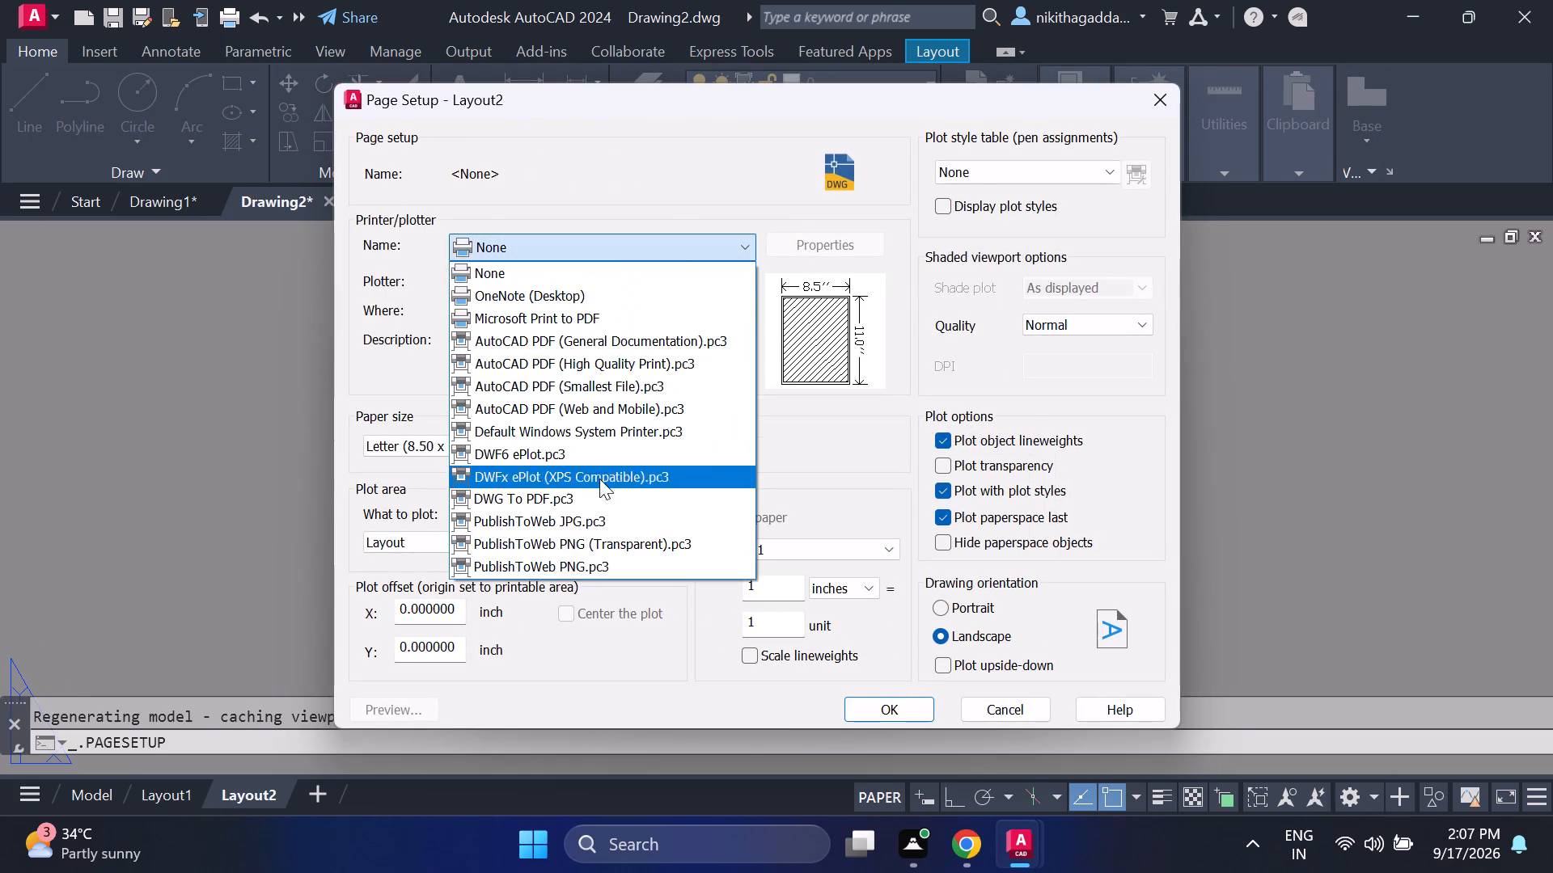
{"action": "left_click", "coordinate": [599, 500]}
{"action": "left_click", "coordinate": [599, 450]}
{"action": "scroll", "coordinate": [575, 281], "scroll_direction": "down", "scroll_amount": 5}
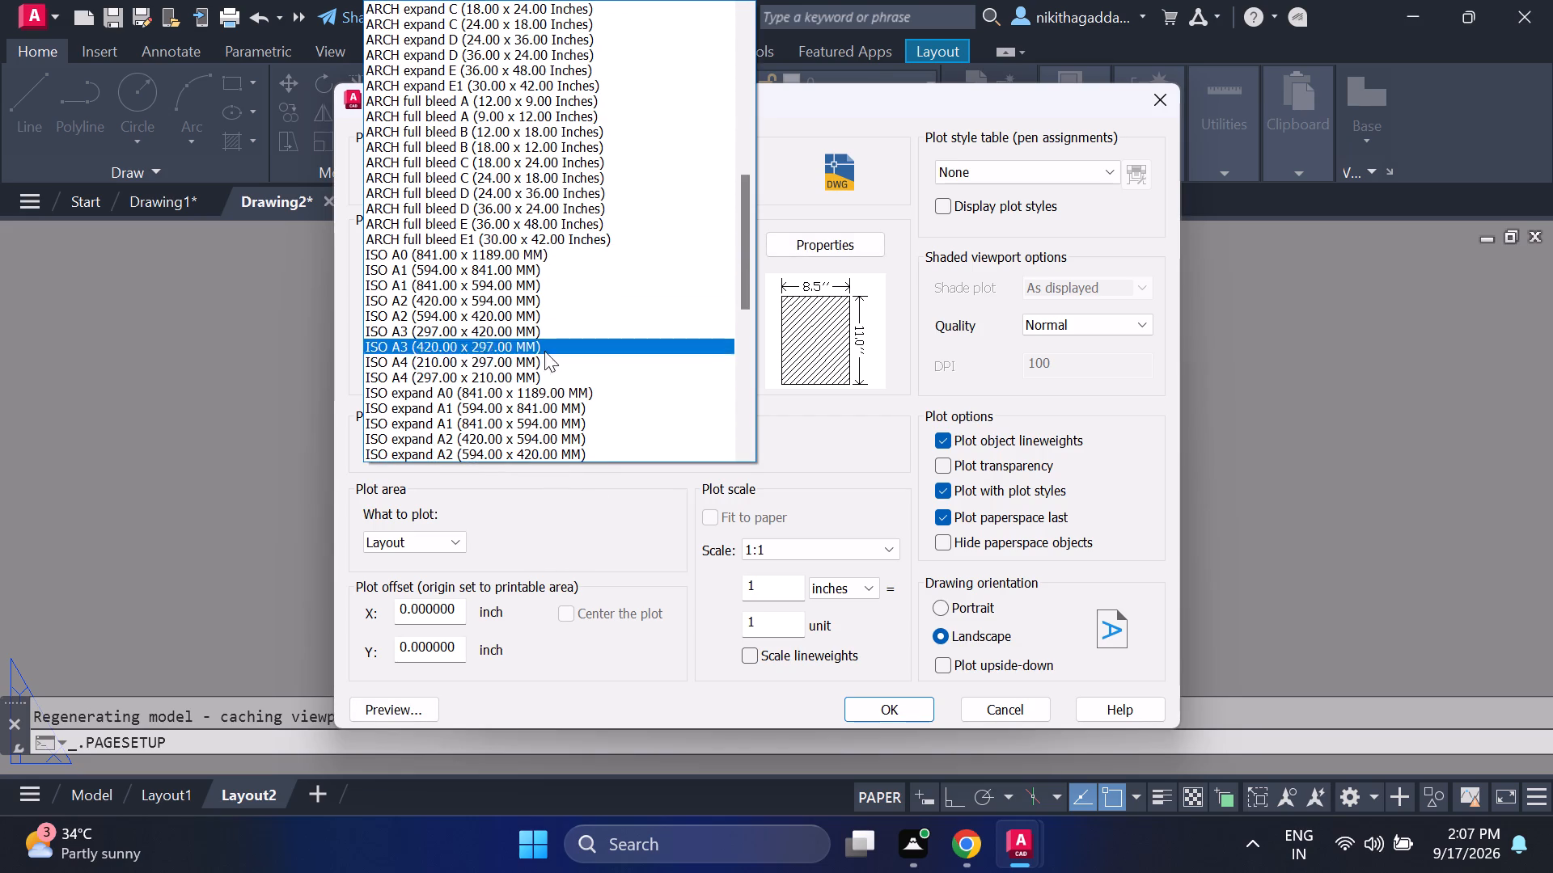
{"action": "scroll", "coordinate": [512, 394], "scroll_direction": "down", "scroll_amount": 5}
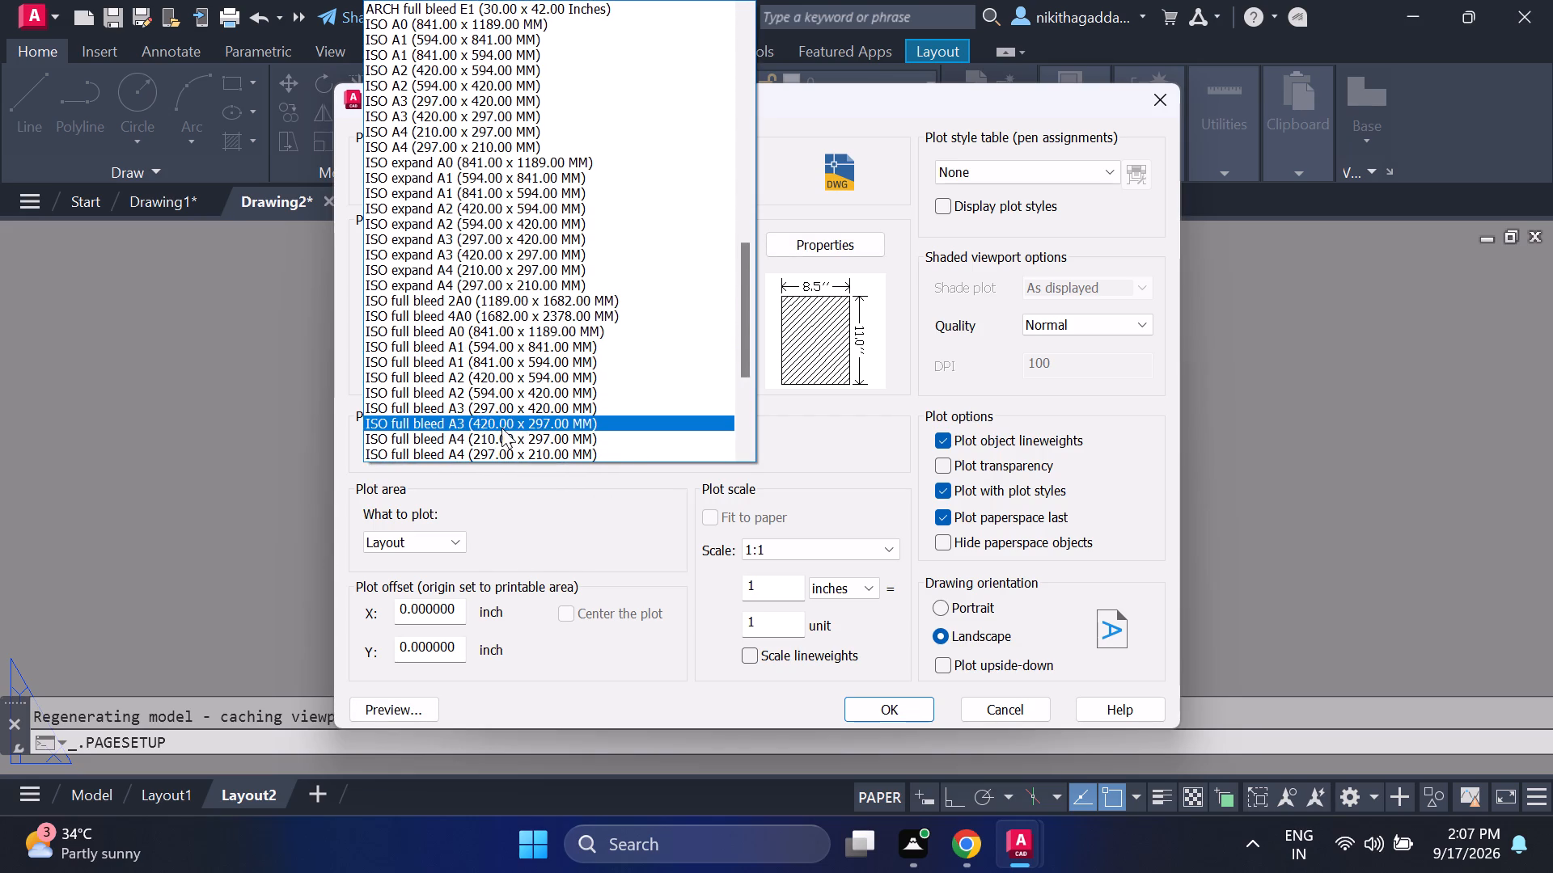
{"action": "left_click", "coordinate": [477, 454]}
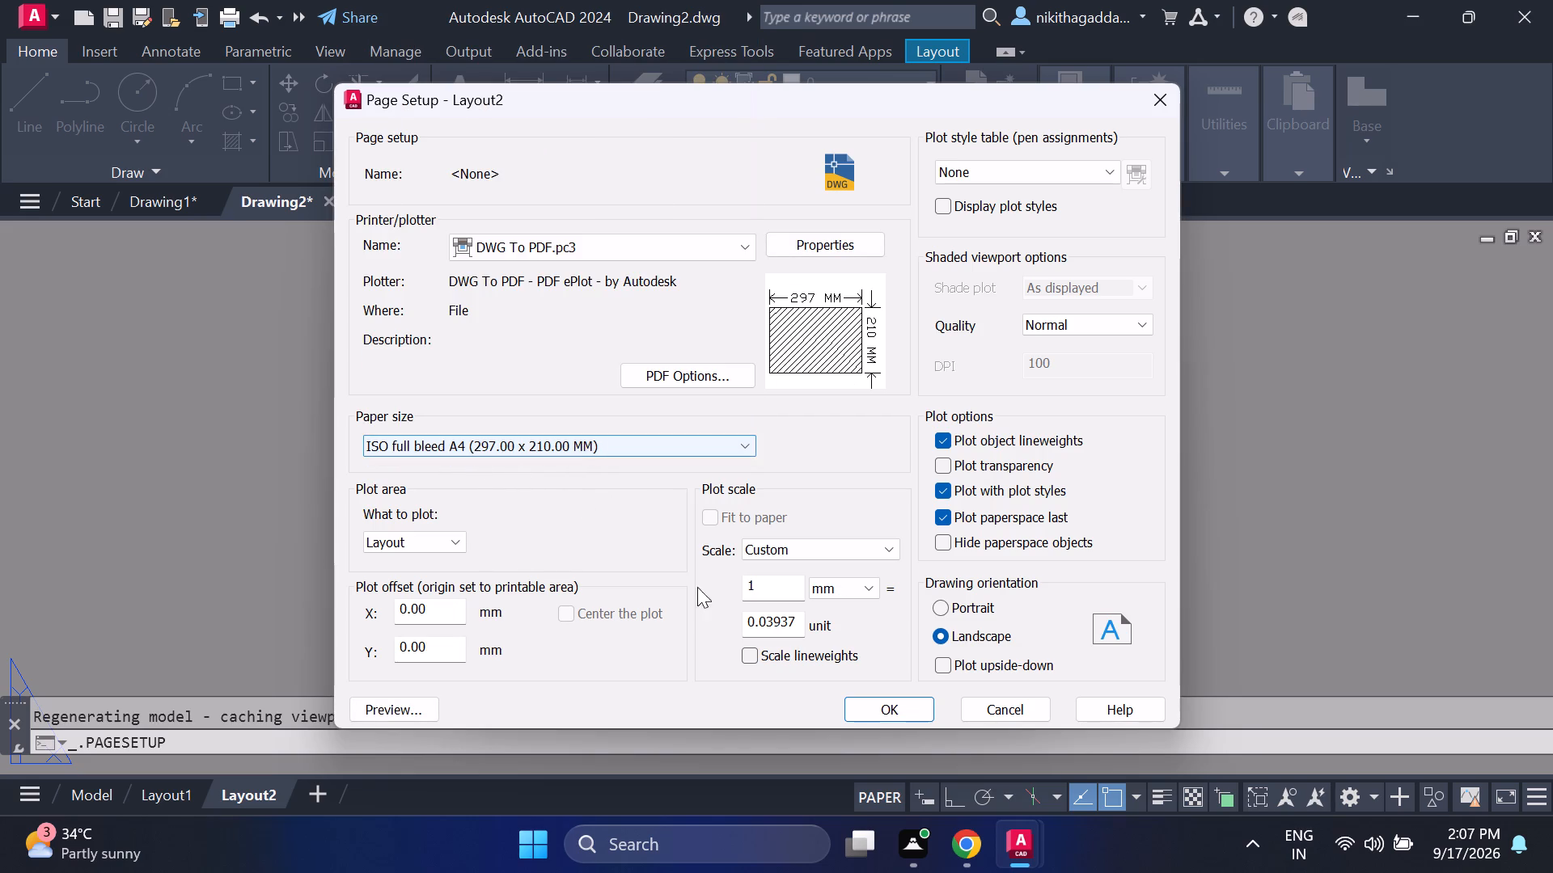
Set Layout2's plot scale to 1 inch = 1 unit, accept the page setup and close the Page Setup Manager.
{"action": "left_click", "coordinate": [864, 546]}
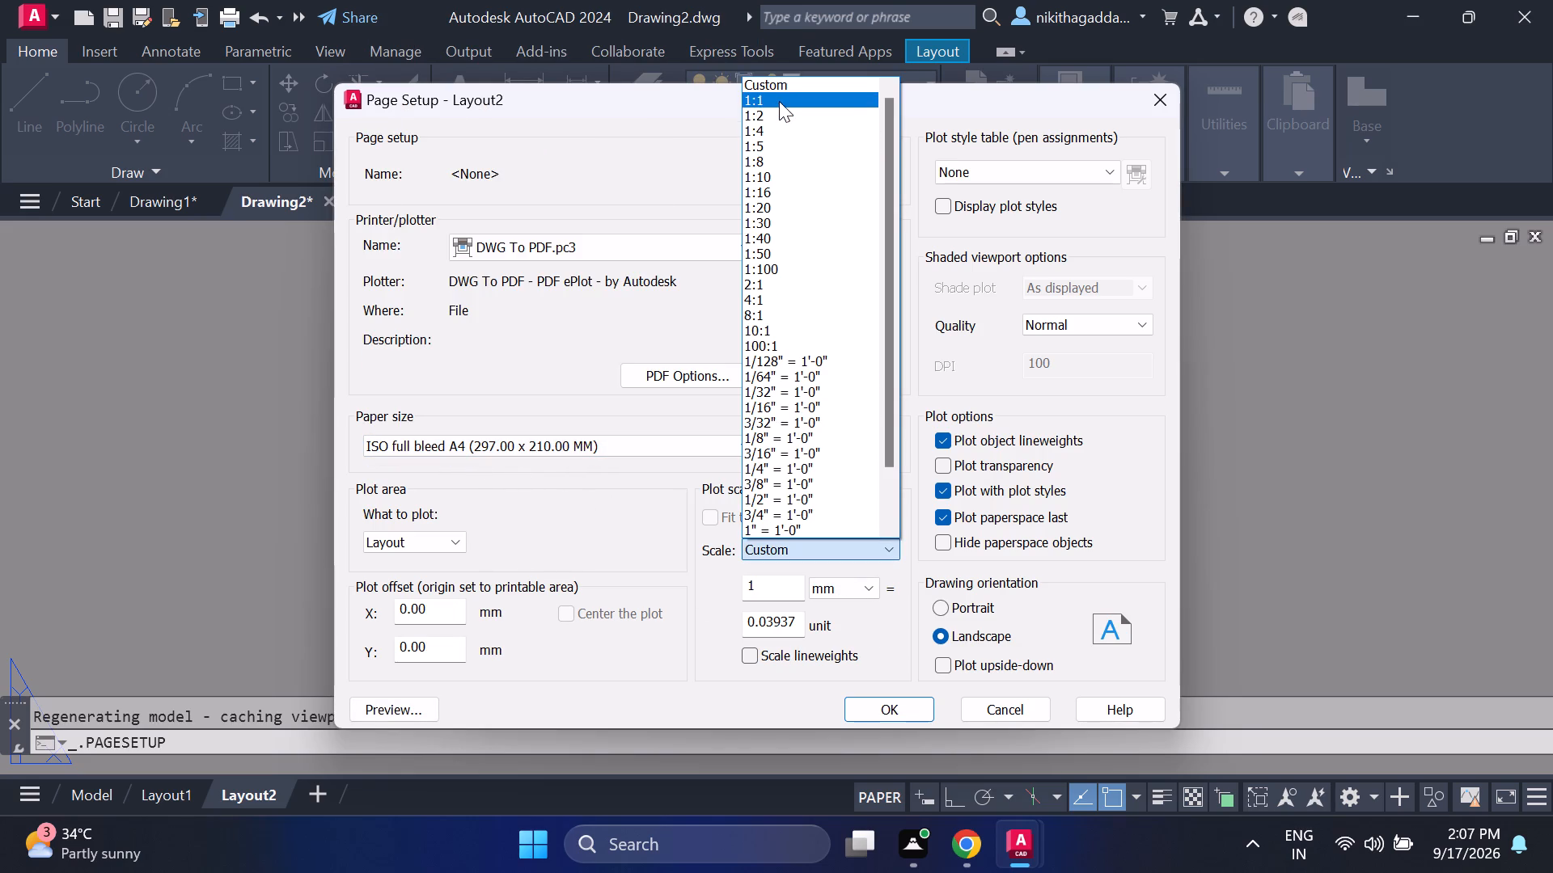
{"action": "left_click", "coordinate": [779, 101]}
{"action": "left_click", "coordinate": [856, 589]}
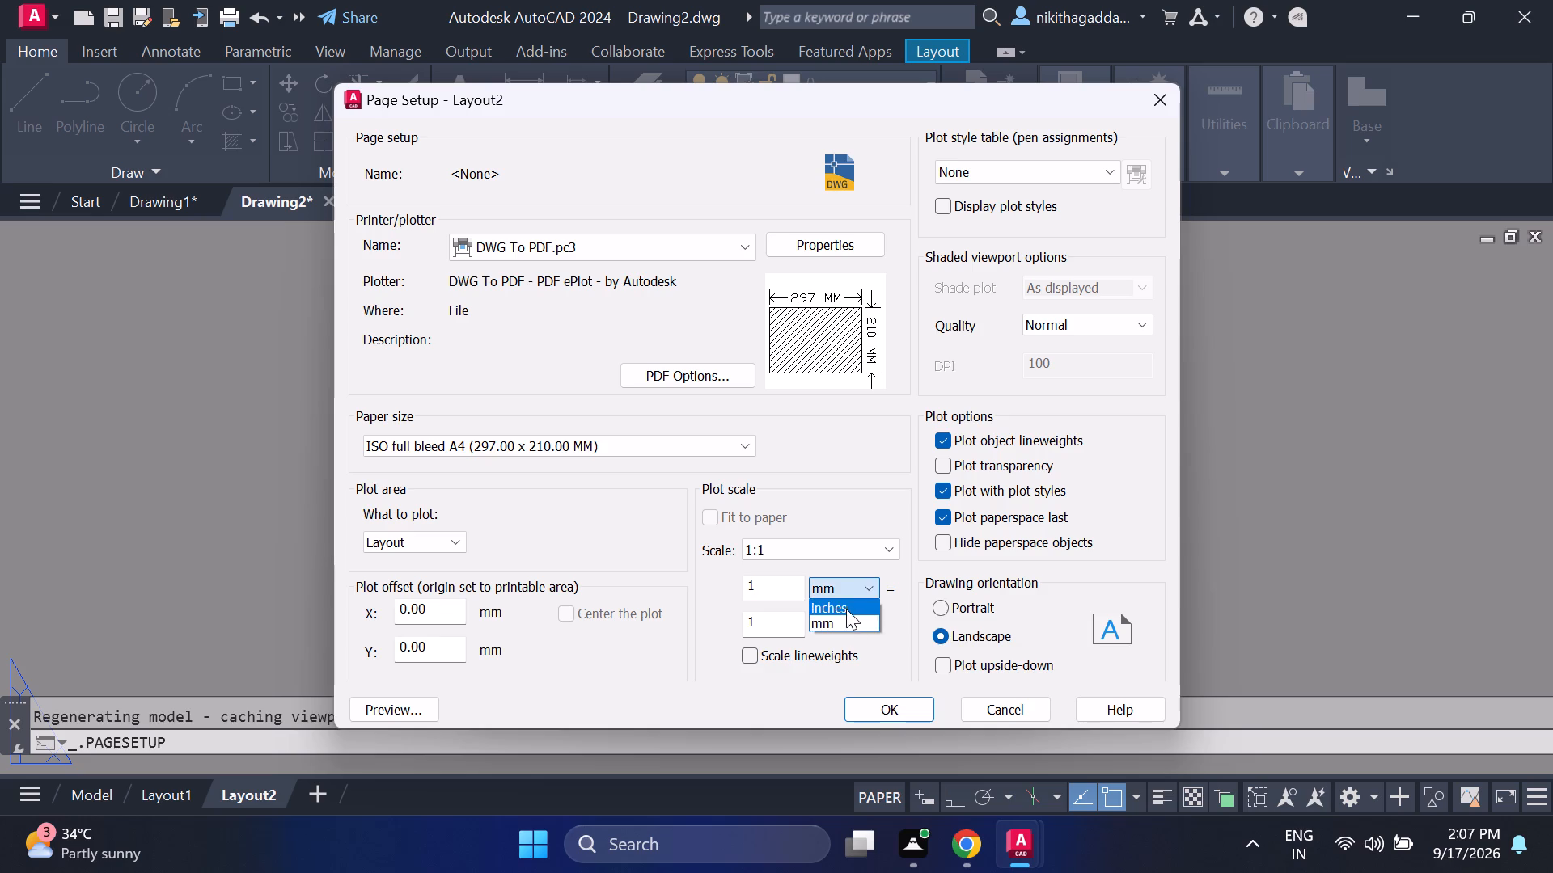
{"action": "left_click", "coordinate": [847, 604]}
{"action": "left_click", "coordinate": [774, 626]}
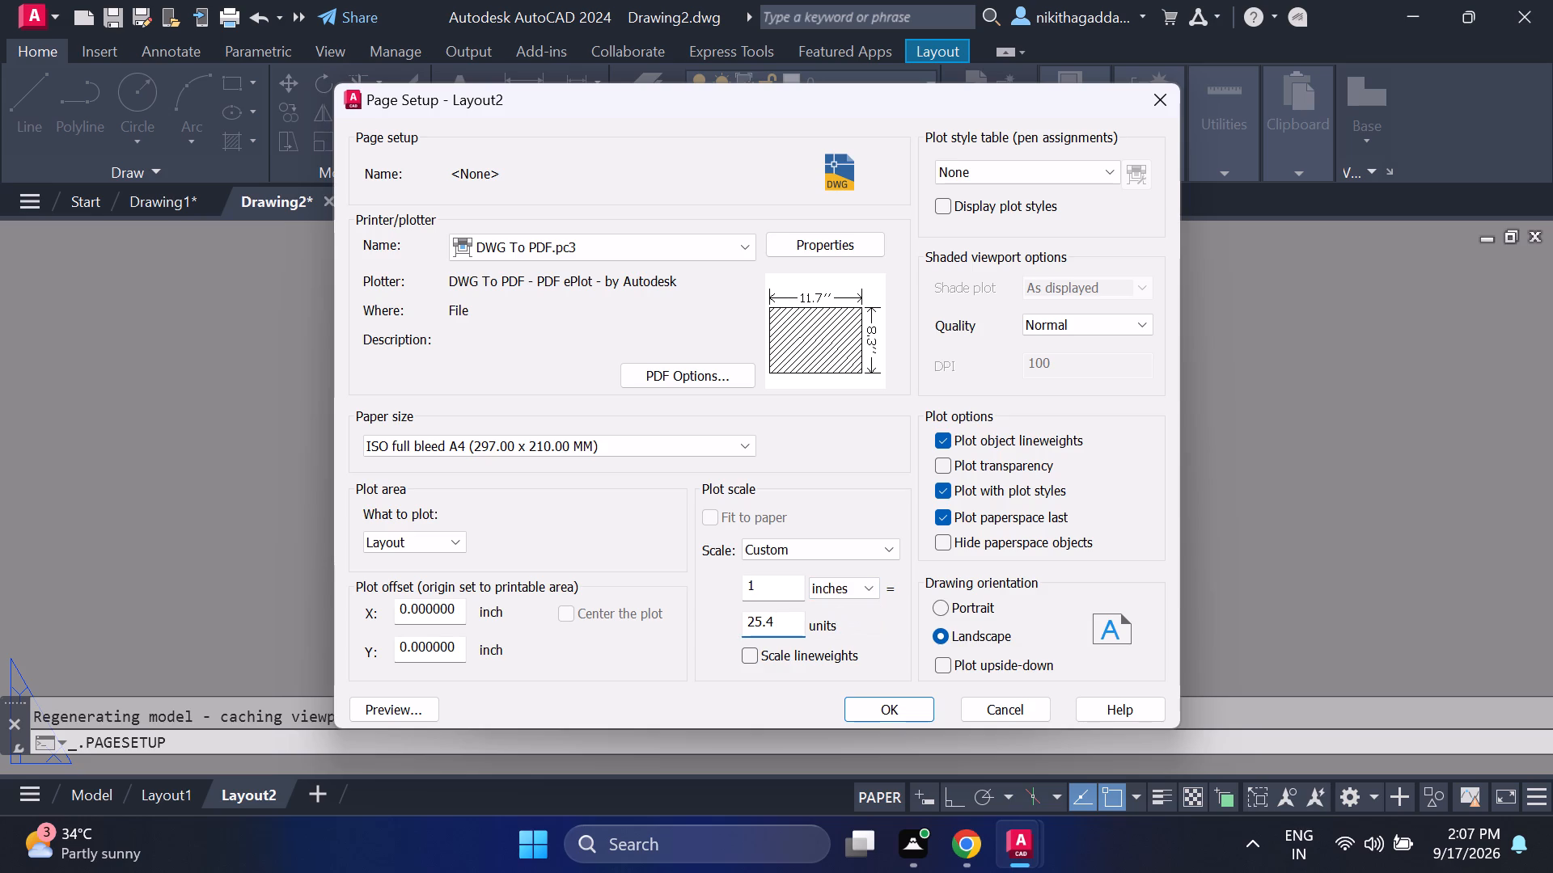
{"action": "key", "text": "BackSpace"}
{"action": "key", "text": "BackSpace"}
{"action": "key", "text": "BackSpace"}
{"action": "key", "text": "BackSpace"}
{"action": "key", "text": "BackSpace"}
{"action": "key", "text": "BackSpace"}
{"action": "key", "text": "BackSpace"}
{"action": "key", "text": "BackSpace"}
{"action": "key", "text": "1"}
{"action": "key", "text": "Return"}
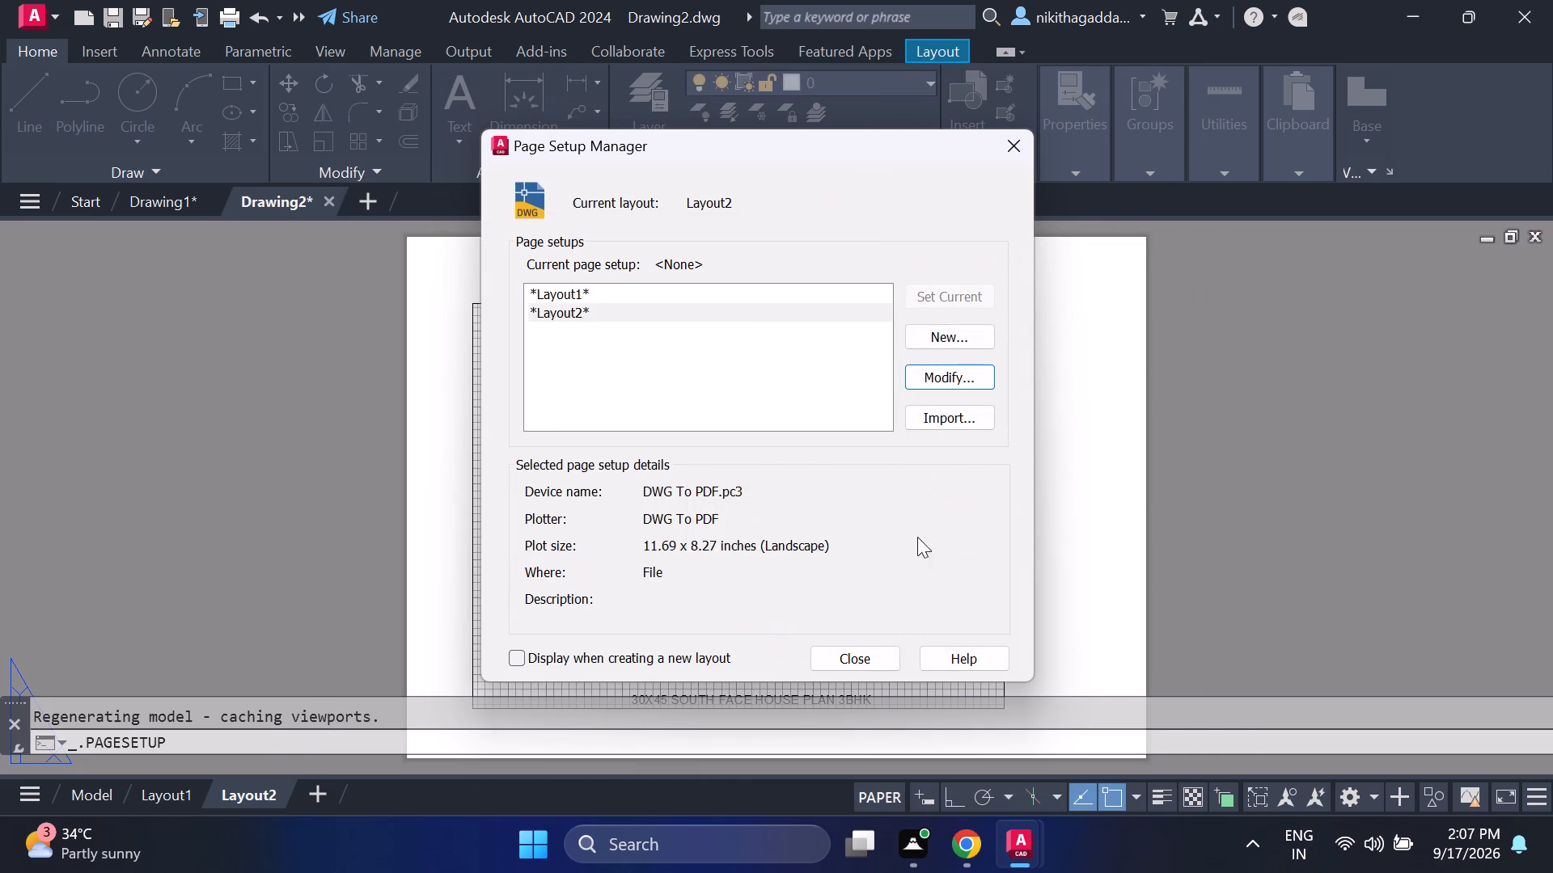
{"action": "left_click", "coordinate": [970, 300]}
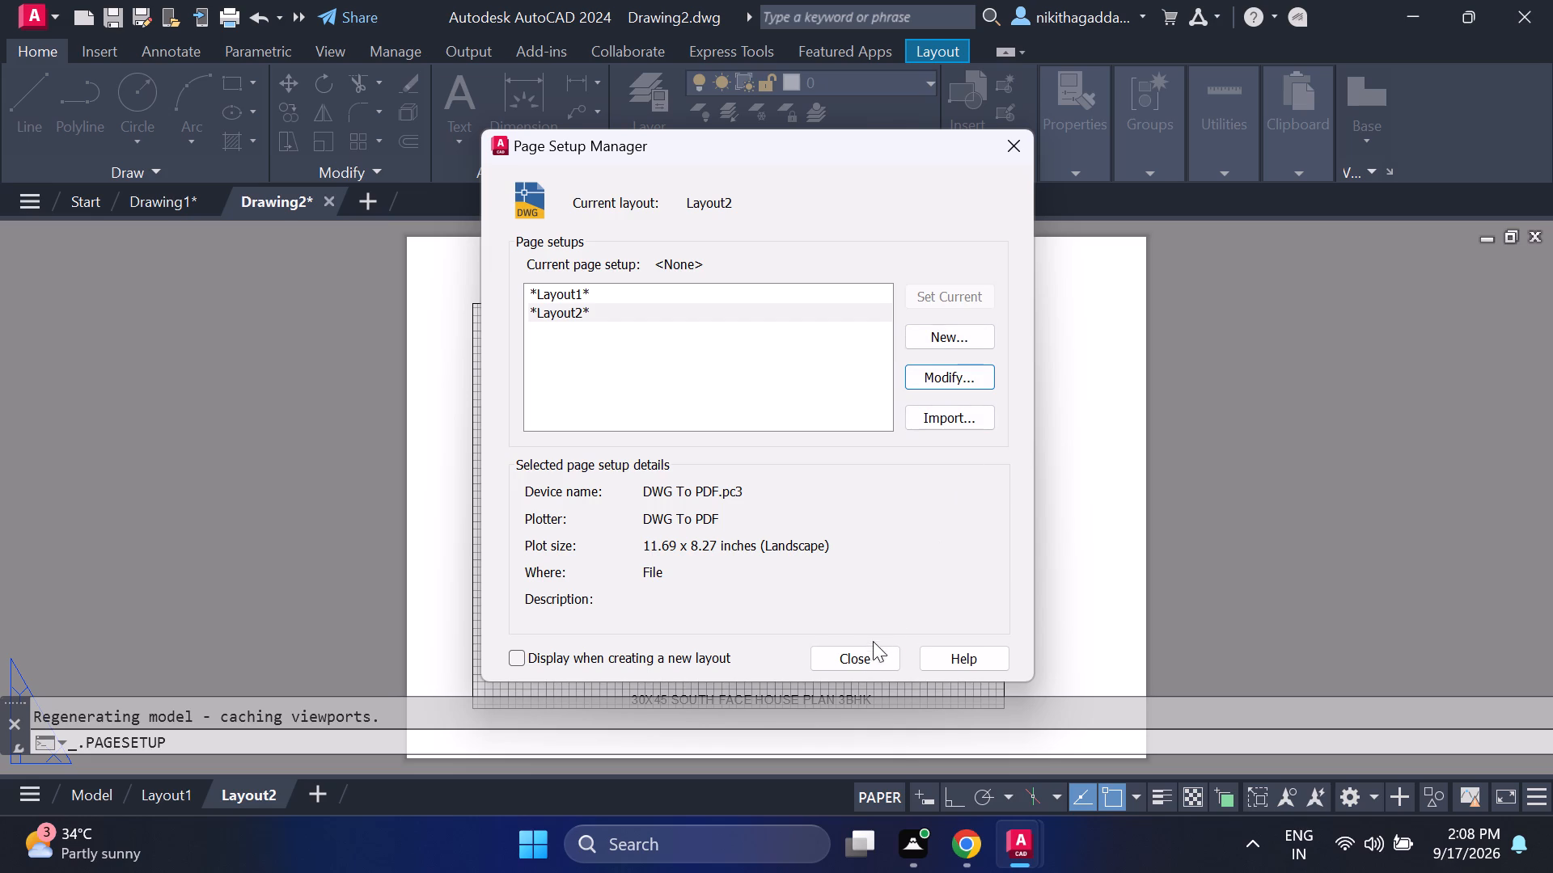
{"action": "left_click", "coordinate": [865, 652]}
Start a plot of Layout2, choosing to continue with a single sheet.
{"action": "middle_click_drag", "start_coordinate": [874, 561], "coordinate": [859, 470]}
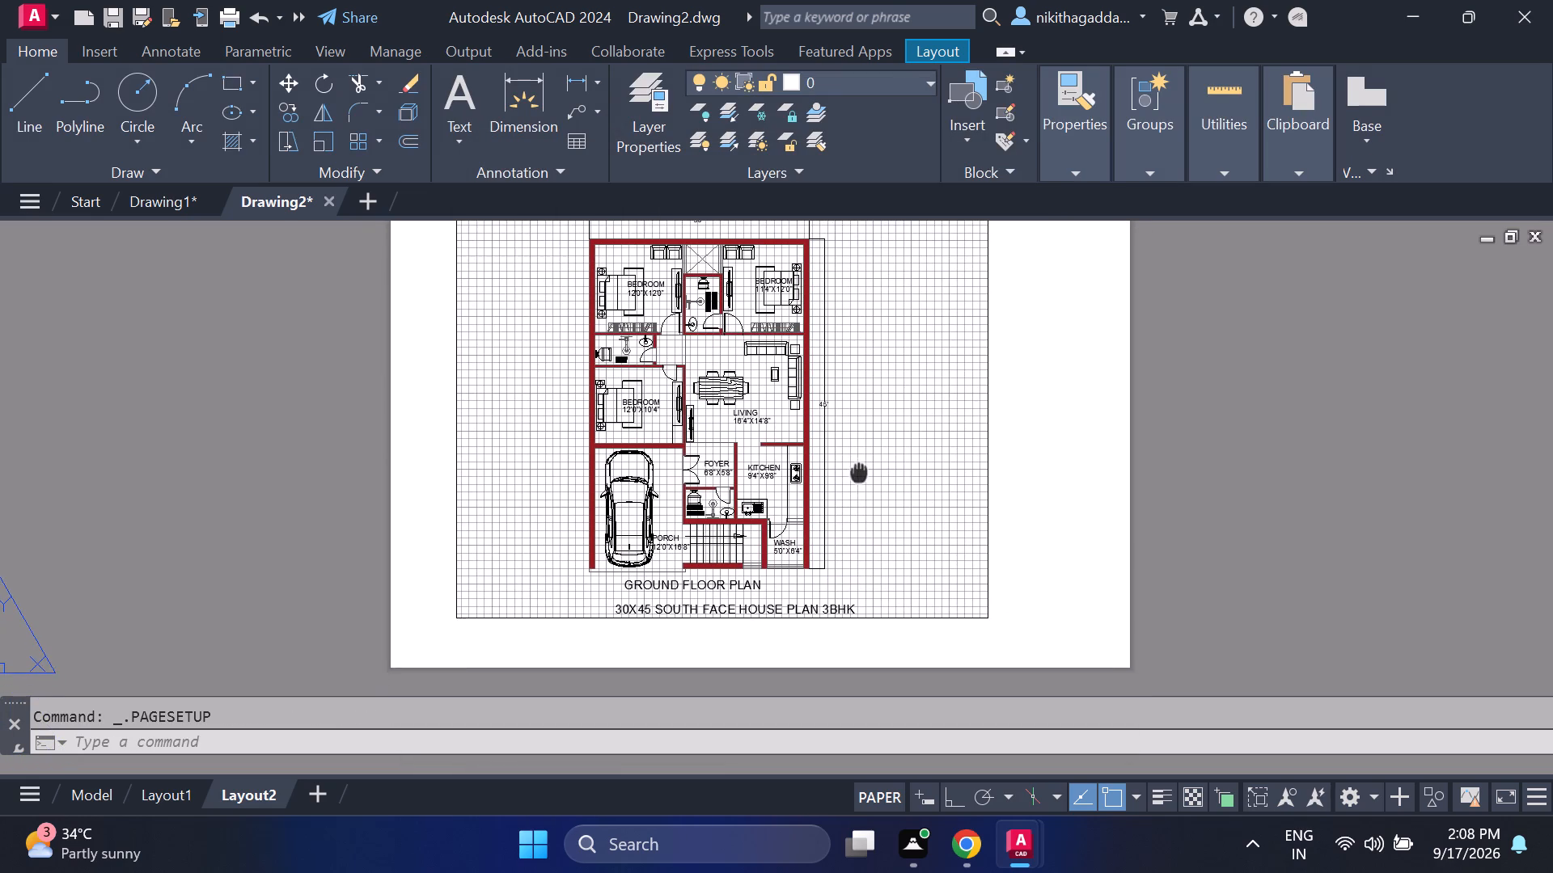
{"action": "middle_click_drag", "start_coordinate": [859, 470], "coordinate": [868, 532]}
{"action": "right_click", "coordinate": [260, 785]}
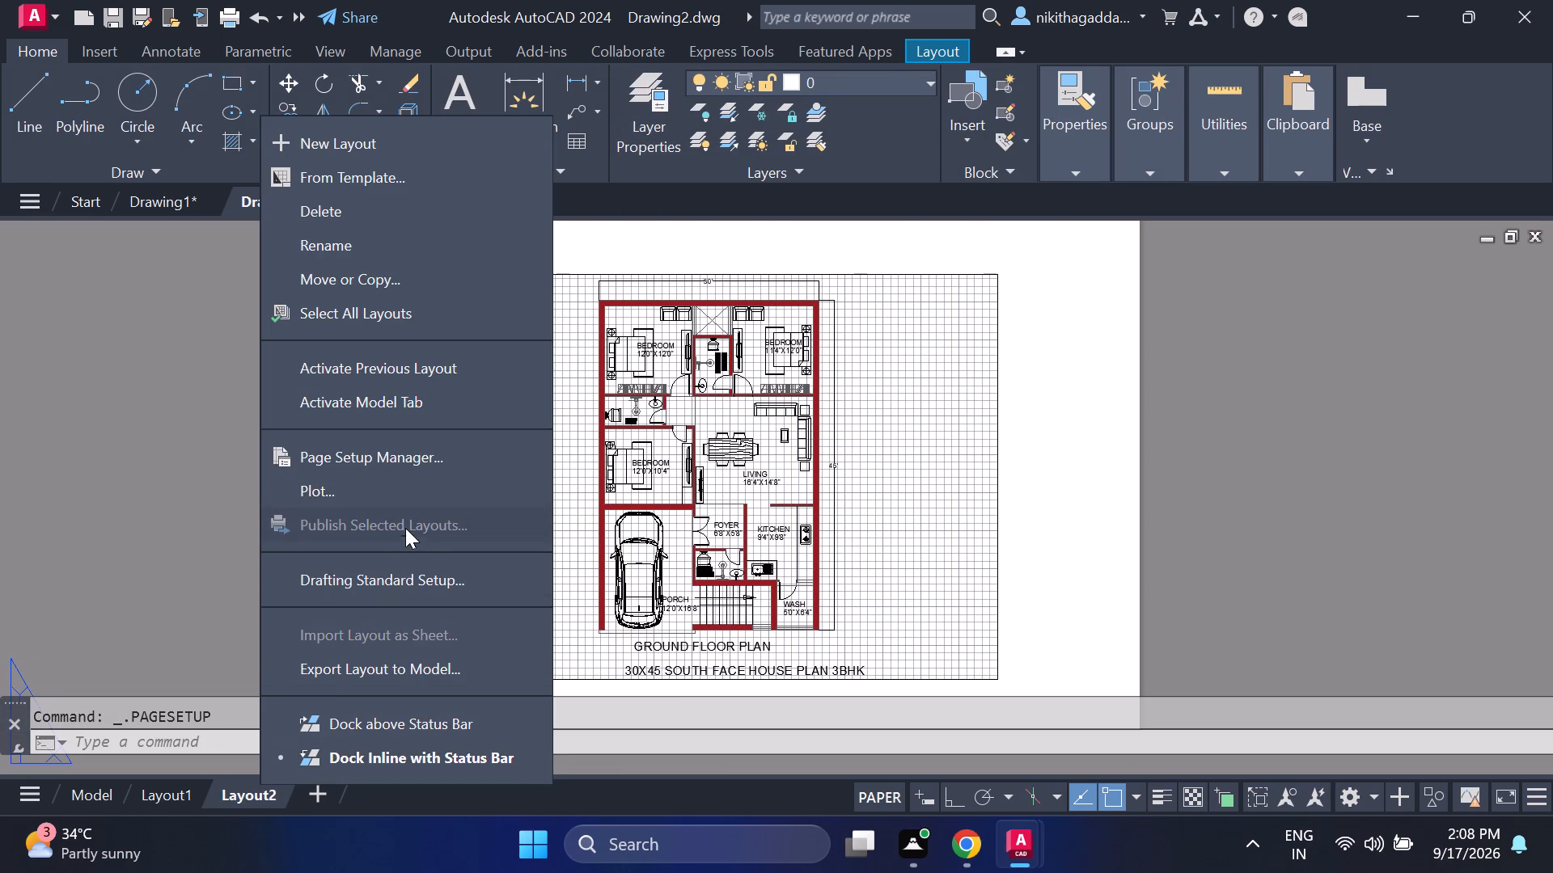
{"action": "left_click", "coordinate": [390, 487]}
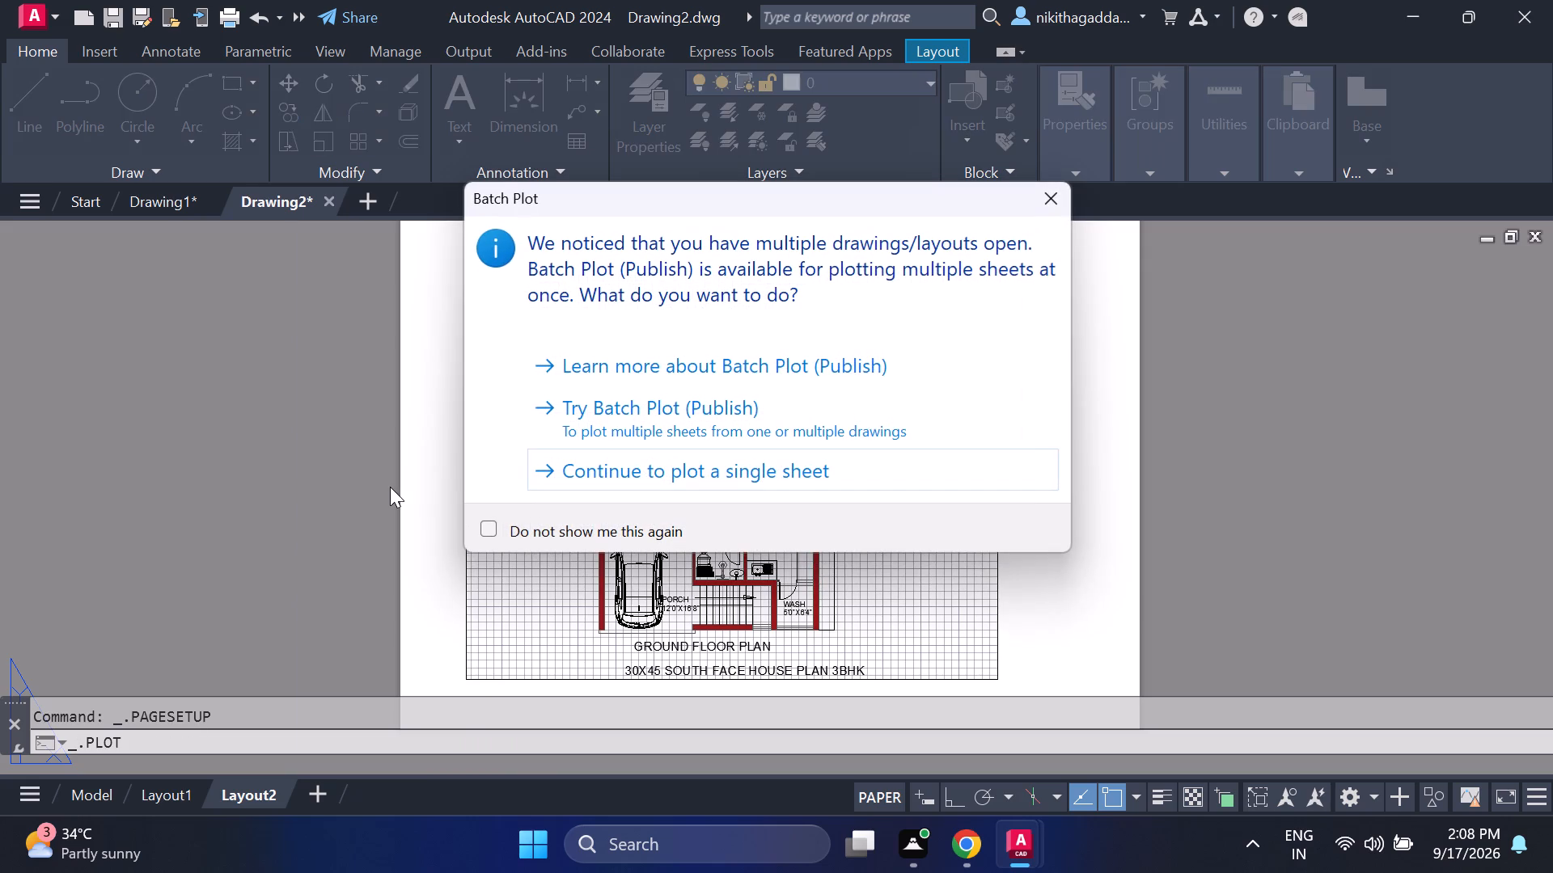
{"action": "left_click", "coordinate": [743, 470]}
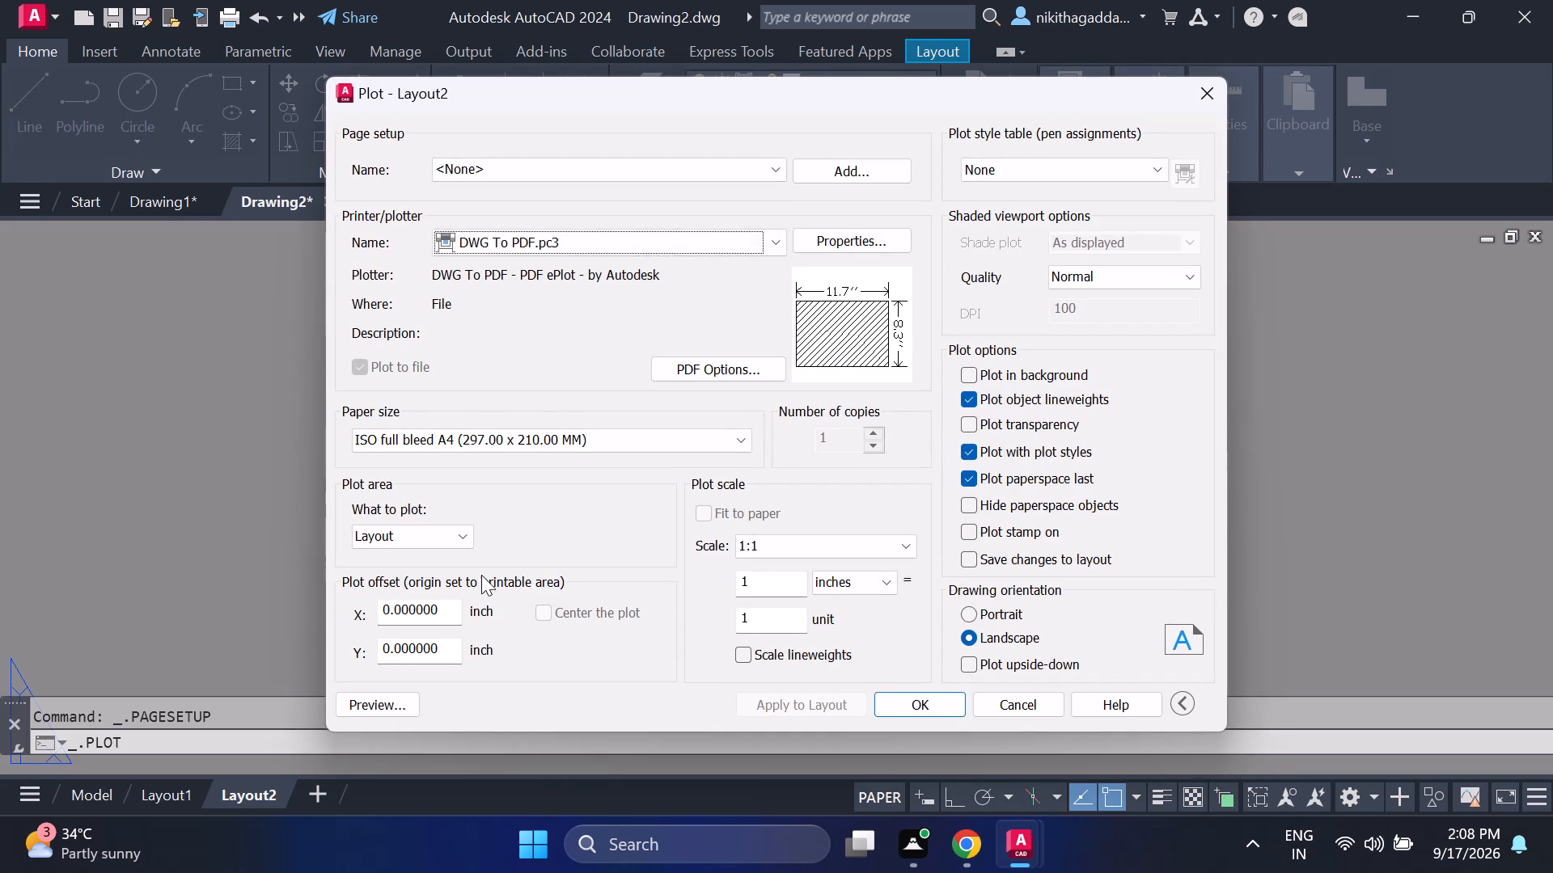
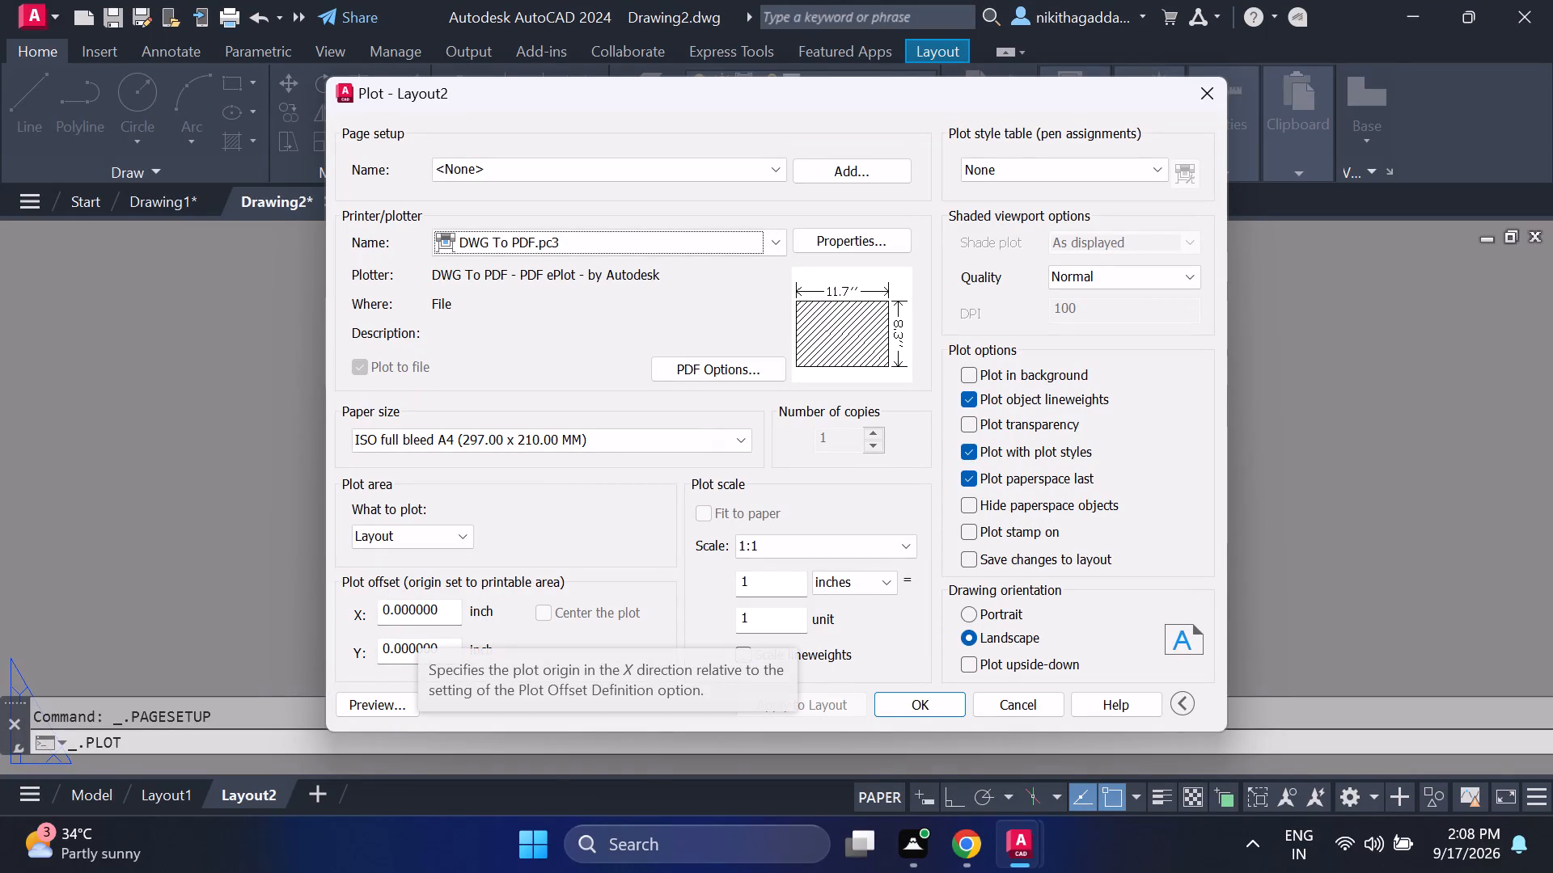
Preview the Layout2 plot, inspect the plan's placement on the A4 sheet, and close the preview and plot setup without plotting.
{"action": "left_click", "coordinate": [372, 711]}
{"action": "scroll", "coordinate": [649, 591], "scroll_direction": "up", "scroll_amount": 1}
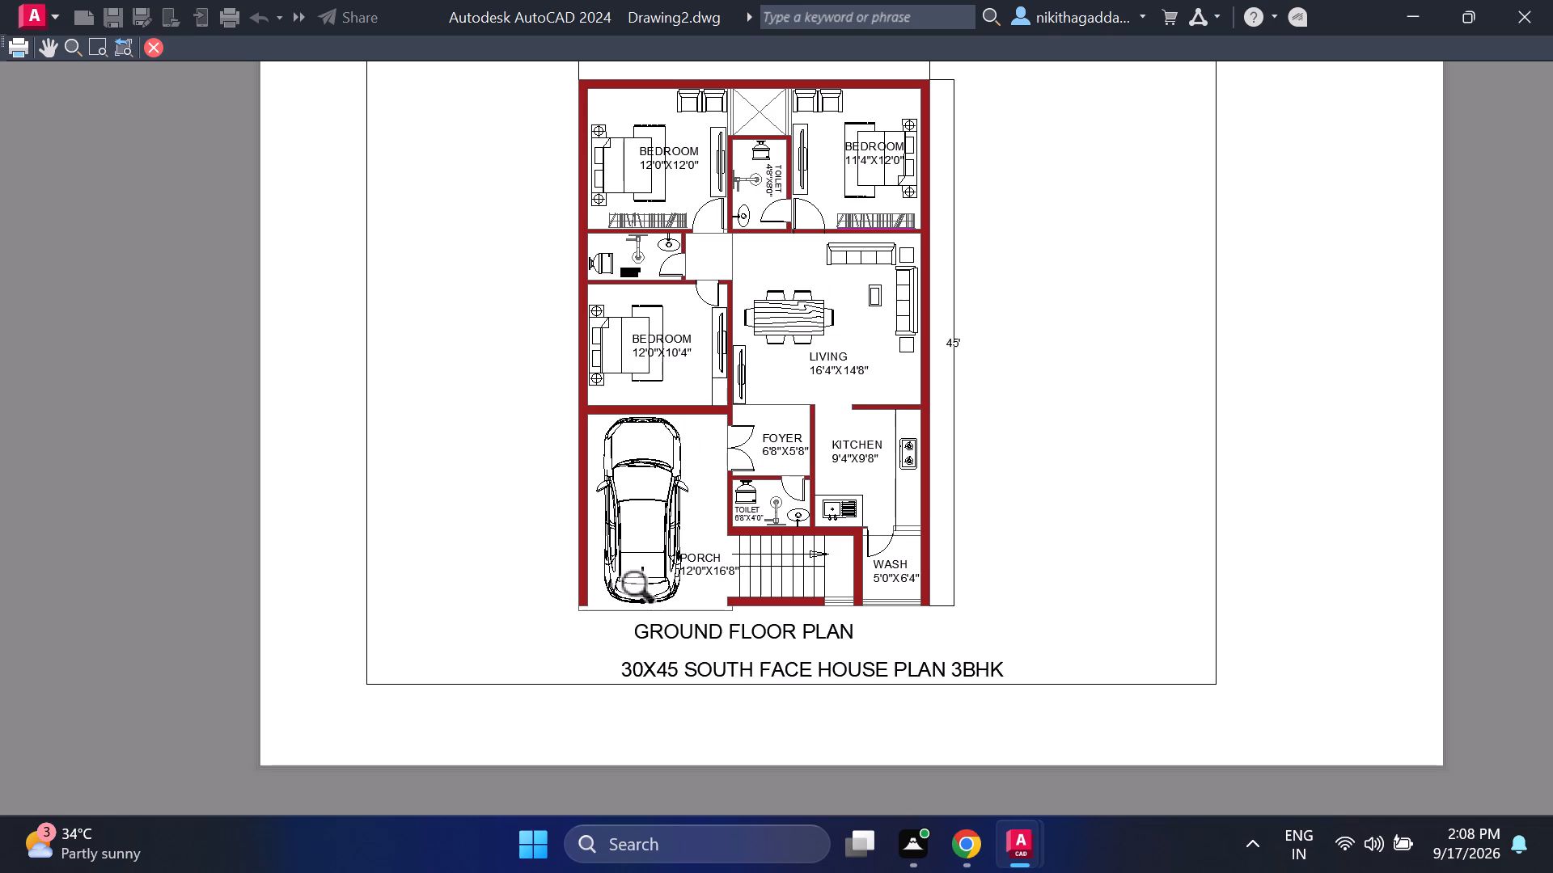
{"action": "scroll", "coordinate": [649, 591], "scroll_direction": "down", "scroll_amount": 2}
{"action": "scroll", "coordinate": [678, 575], "scroll_direction": "up", "scroll_amount": 1}
{"action": "scroll", "coordinate": [580, 514], "scroll_direction": "up", "scroll_amount": 2}
{"action": "scroll", "coordinate": [580, 514], "scroll_direction": "down", "scroll_amount": 1}
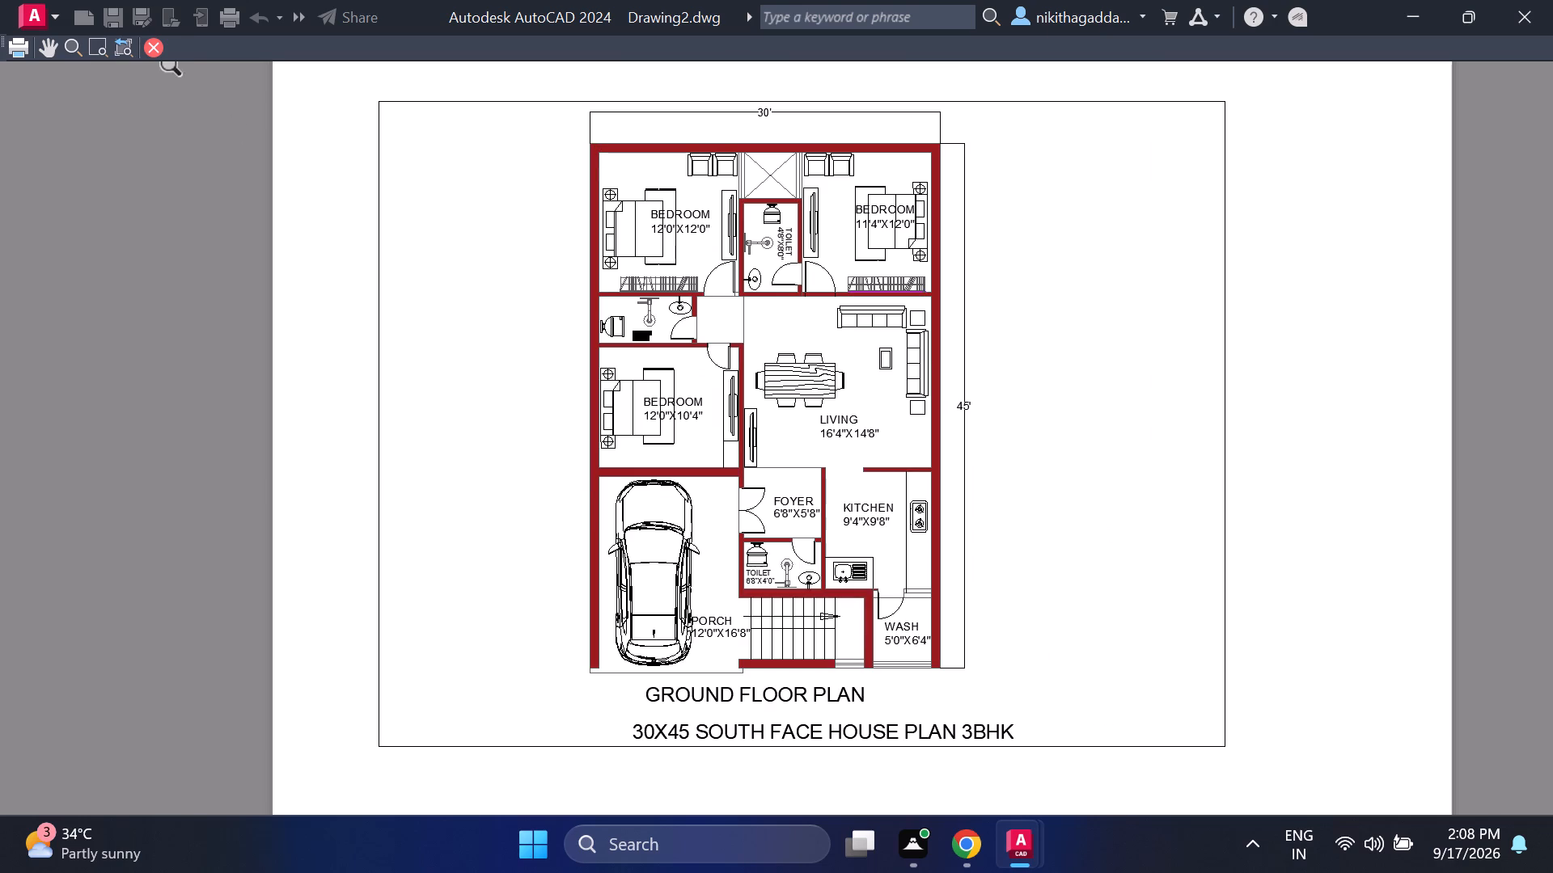
{"action": "left_click", "coordinate": [150, 47]}
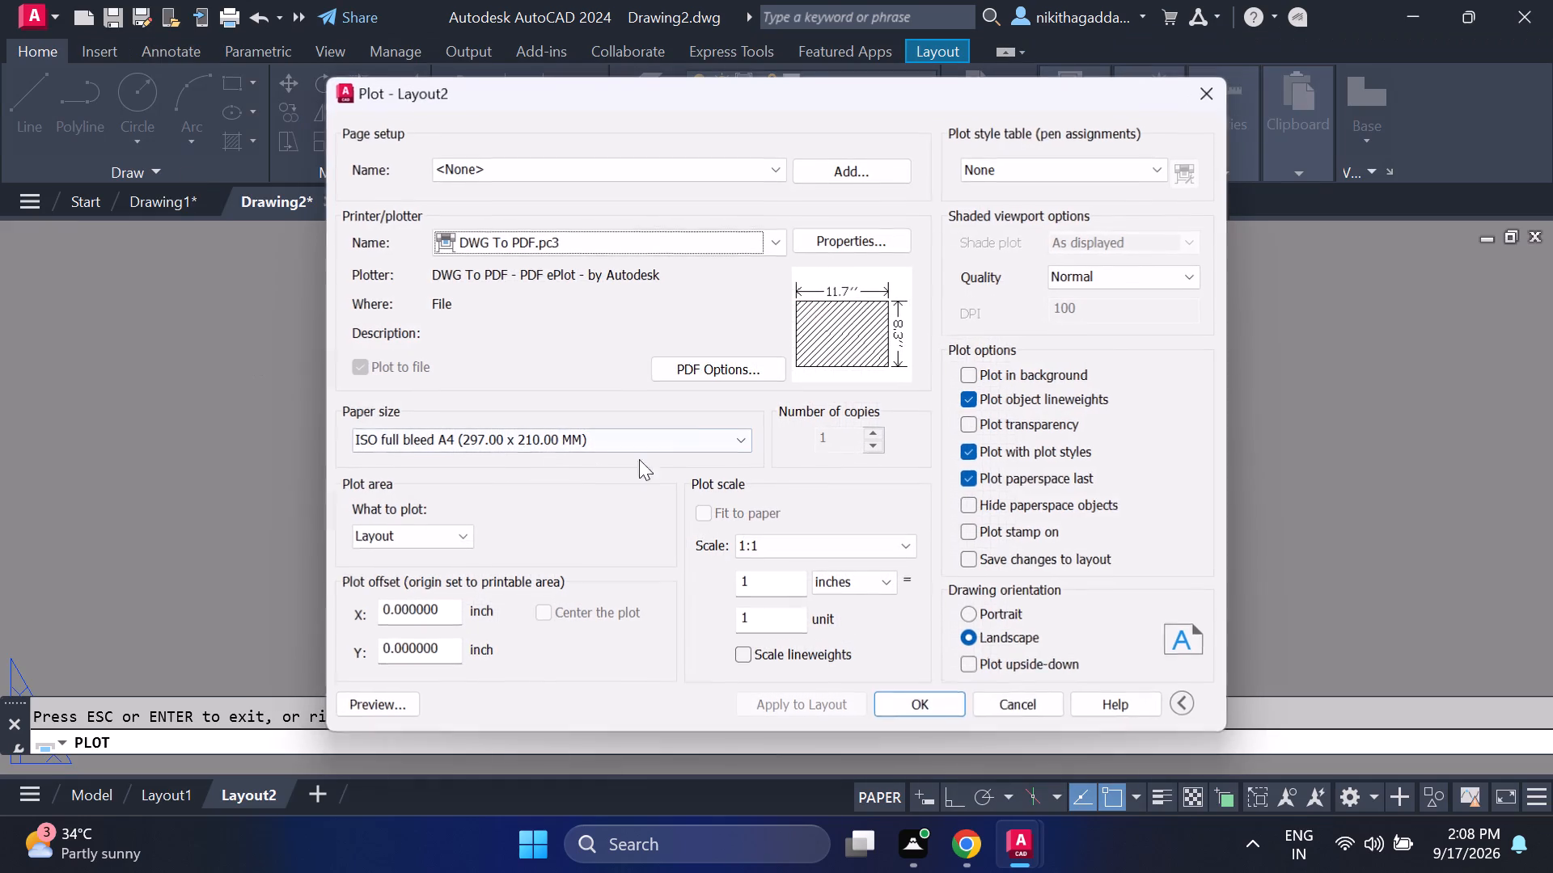
{"action": "left_click", "coordinate": [1211, 86]}
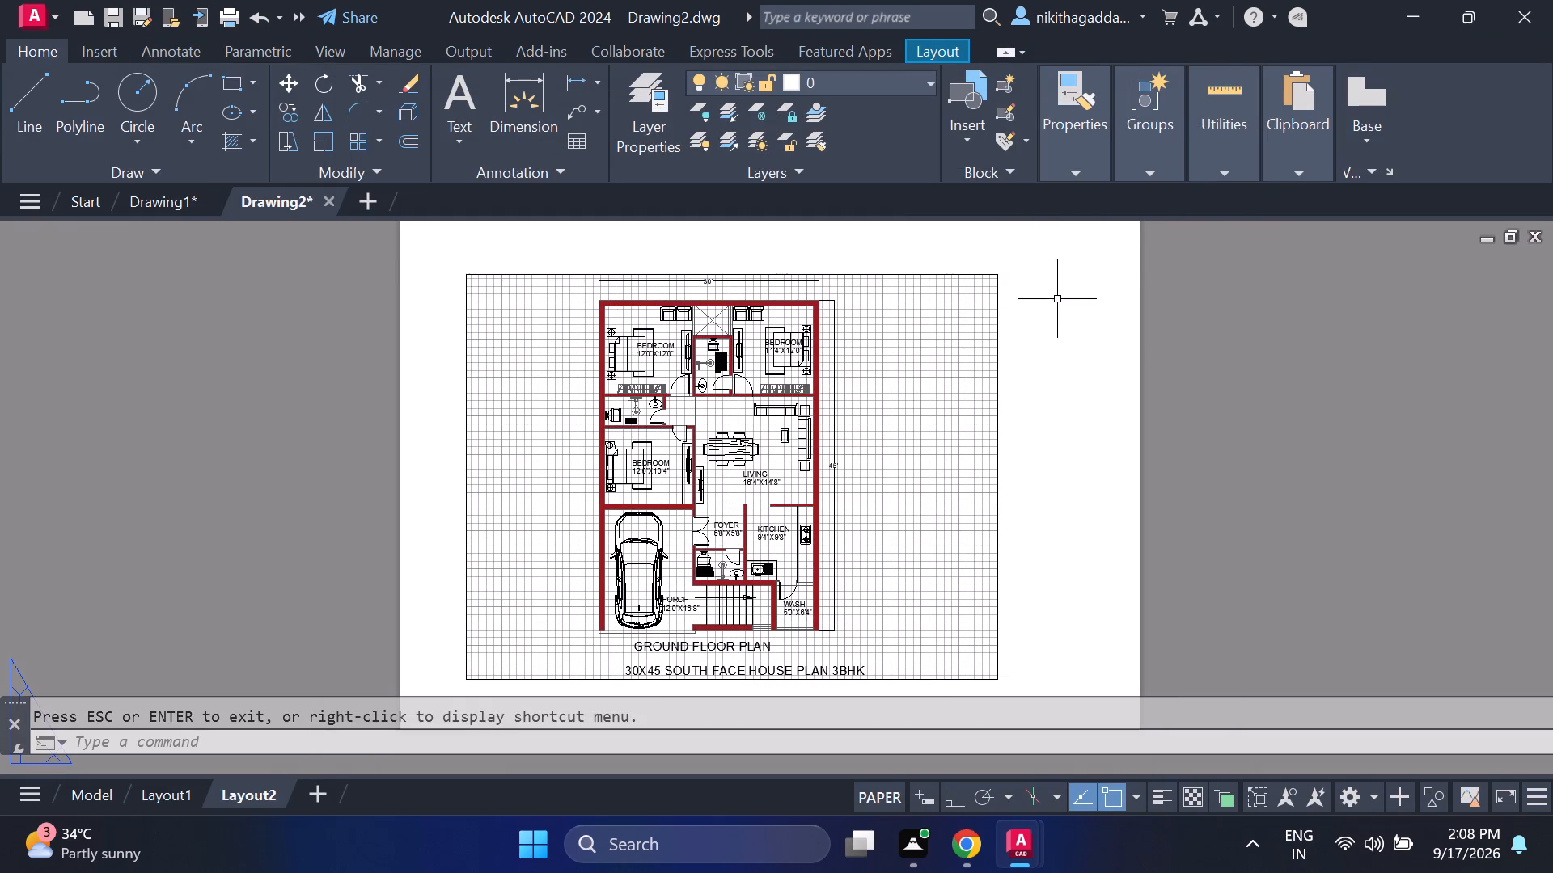
Move the Layout2 viewport diagonally up and to the right to place the house plan more centrally on the sheet.
{"action": "left_click_drag", "start_coordinate": [1045, 255], "coordinate": [1037, 259]}
{"action": "left_click", "coordinate": [442, 674]}
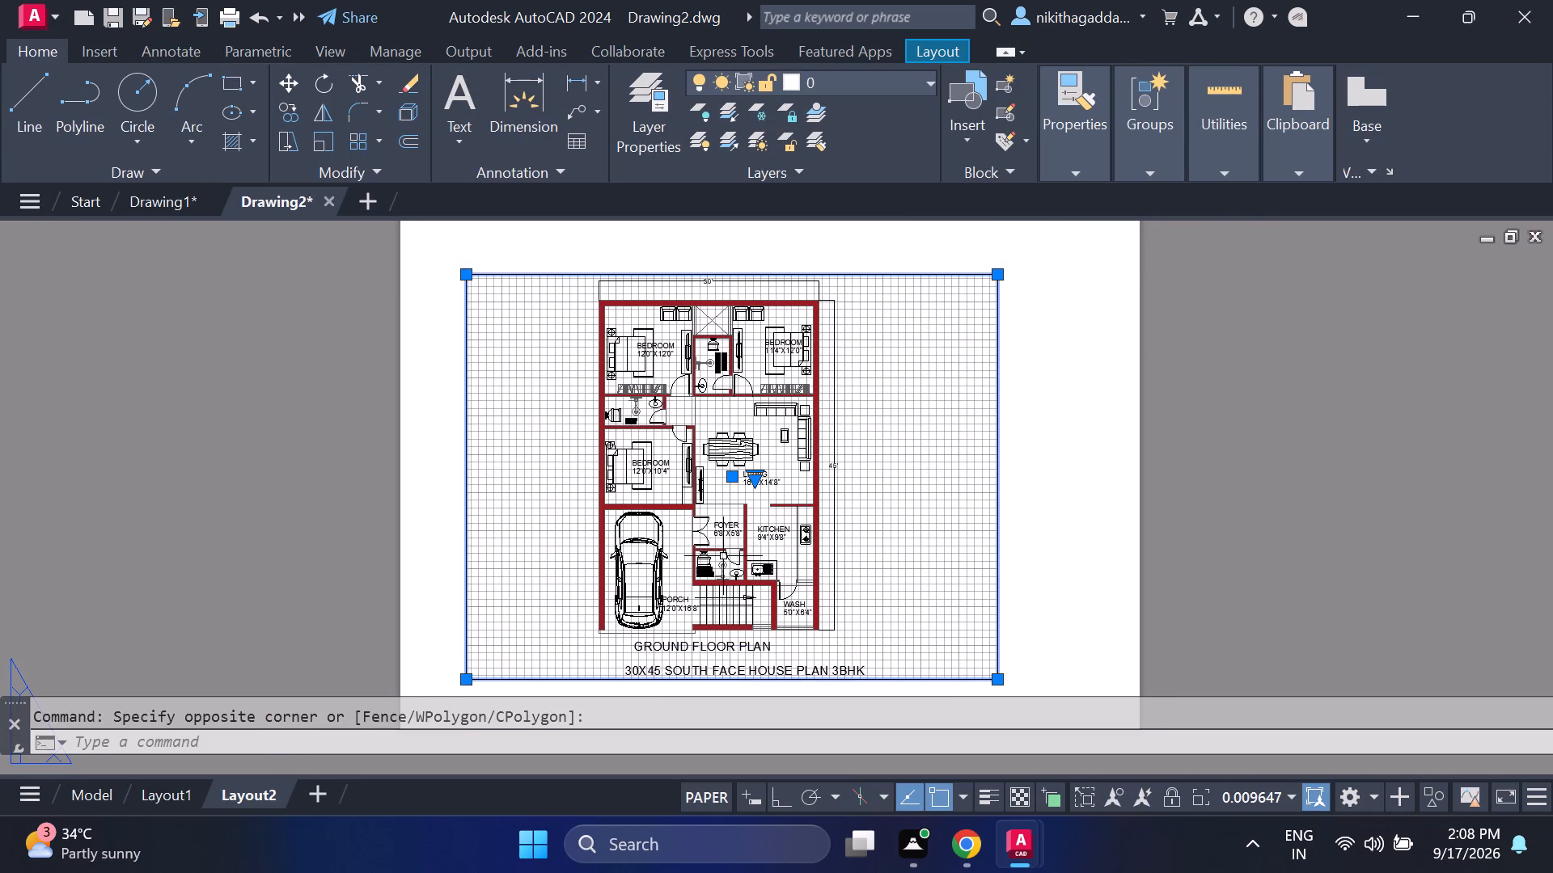
{"action": "key", "text": "m"}
{"action": "key", "text": "Return"}
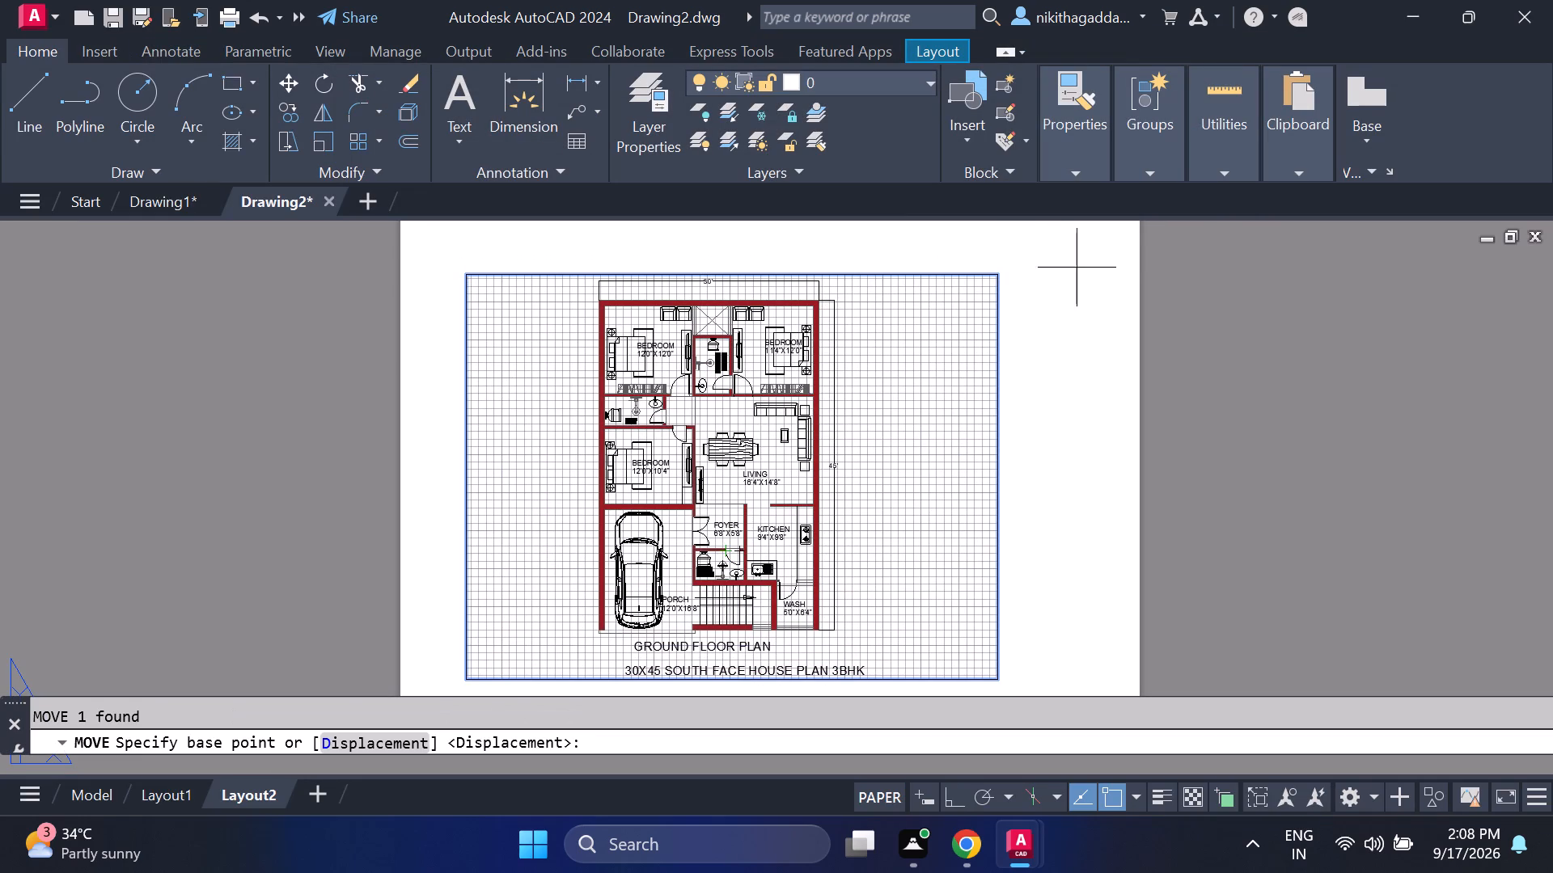
{"action": "left_click", "coordinate": [1005, 280]}
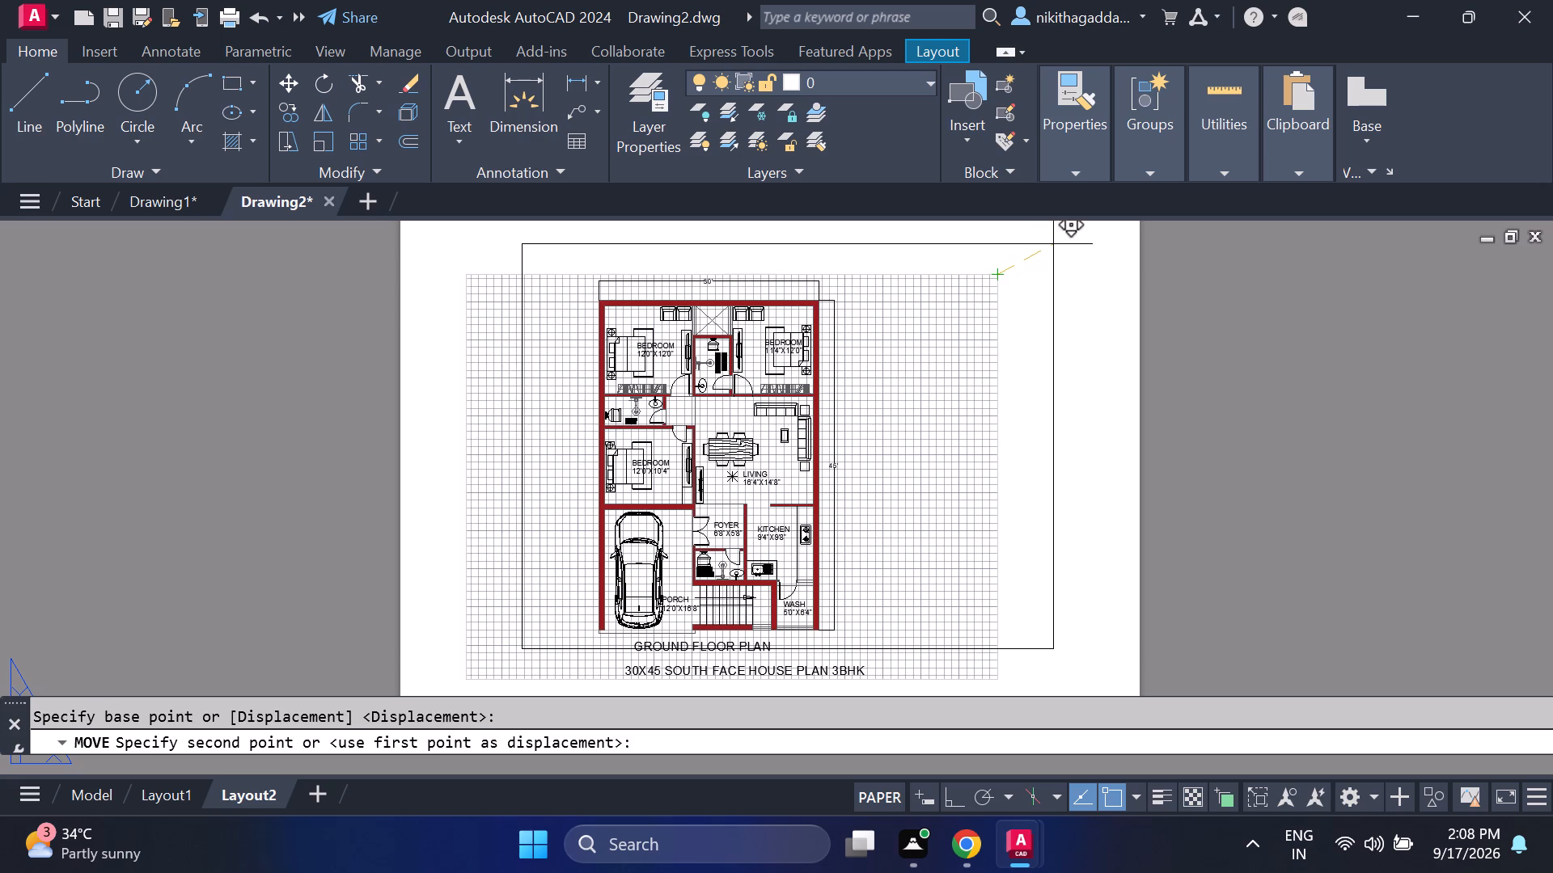
{"action": "left_click", "coordinate": [1053, 244]}
Start a plot of Layout2, choosing to continue with a single sheet.
{"action": "scroll", "coordinate": [1018, 318], "scroll_direction": "down", "scroll_amount": 2}
{"action": "scroll", "coordinate": [1018, 344], "scroll_direction": "up", "scroll_amount": 1}
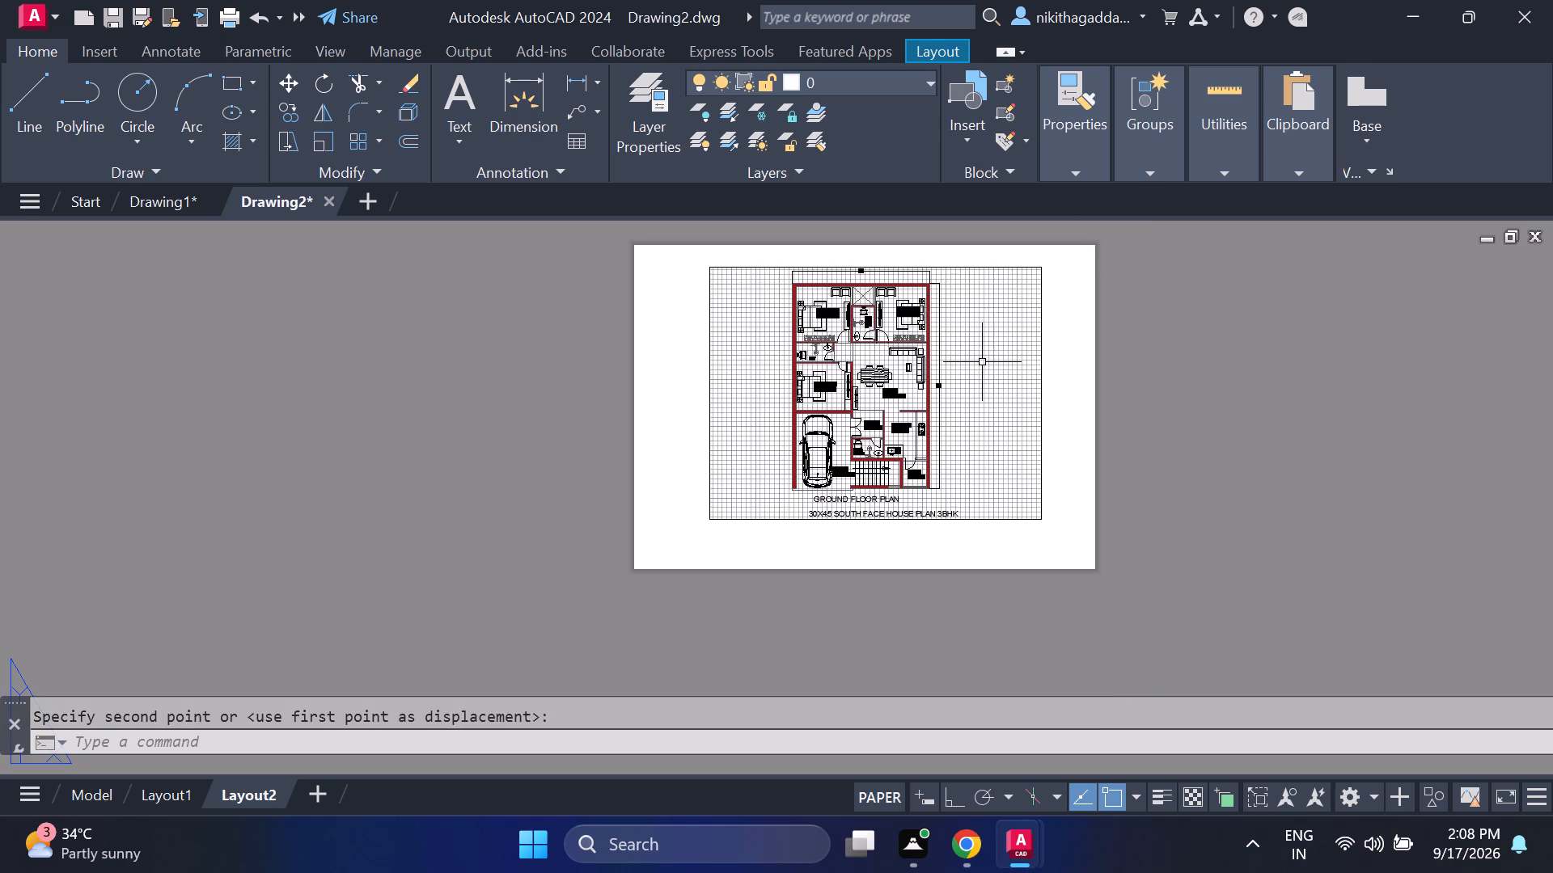
{"action": "middle_click_drag", "start_coordinate": [979, 364], "coordinate": [948, 490]}
{"action": "middle_click_drag", "start_coordinate": [946, 481], "coordinate": [922, 402]}
{"action": "scroll", "coordinate": [882, 349], "scroll_direction": "up", "scroll_amount": 1}
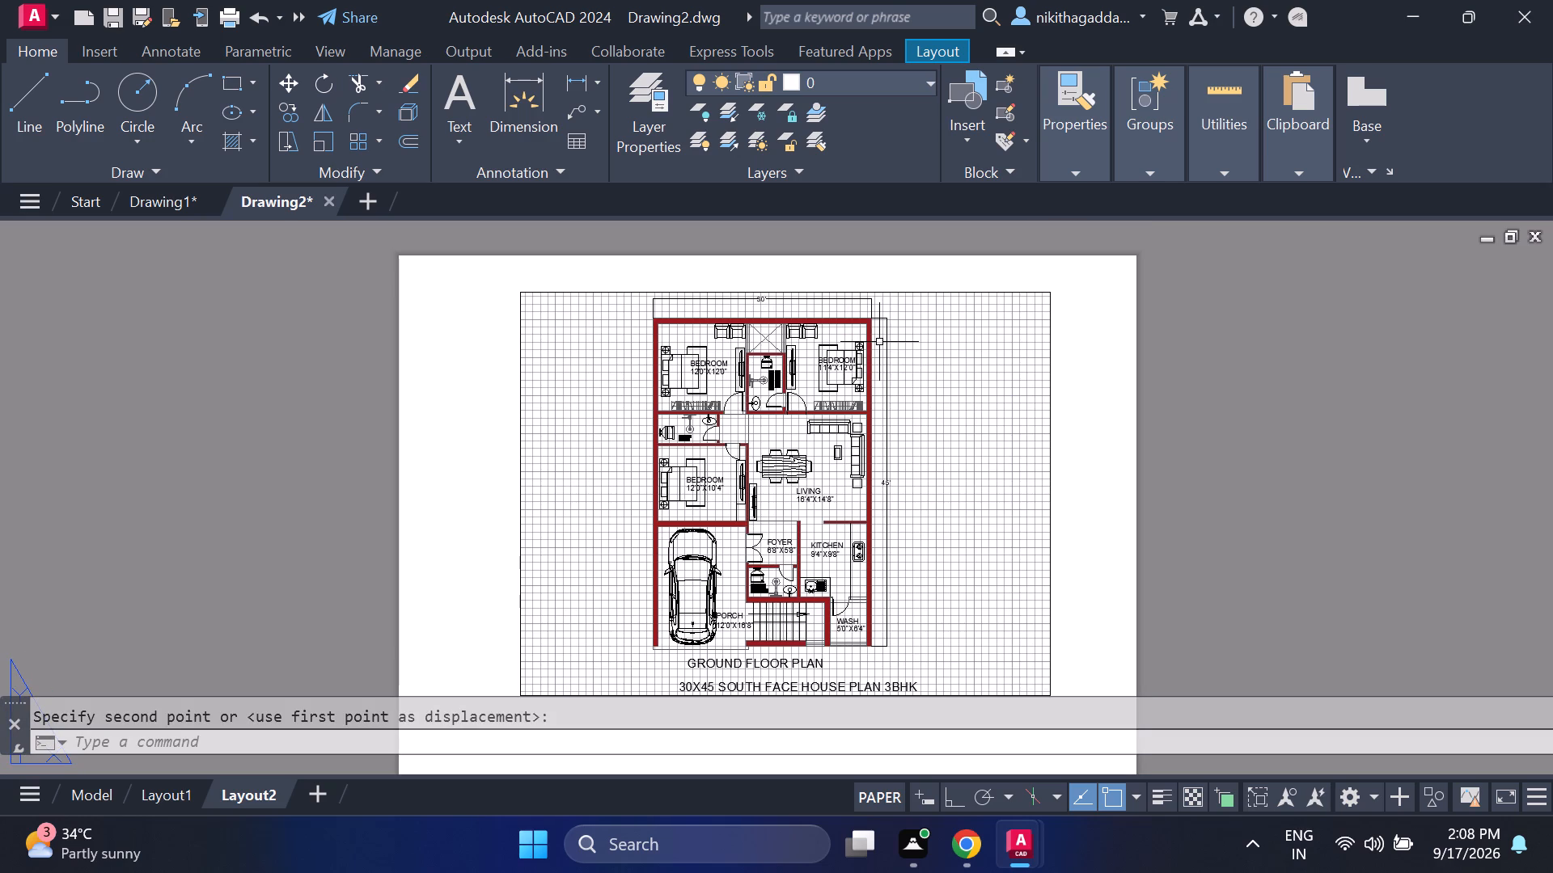
{"action": "middle_click_drag", "start_coordinate": [951, 470], "coordinate": [929, 384]}
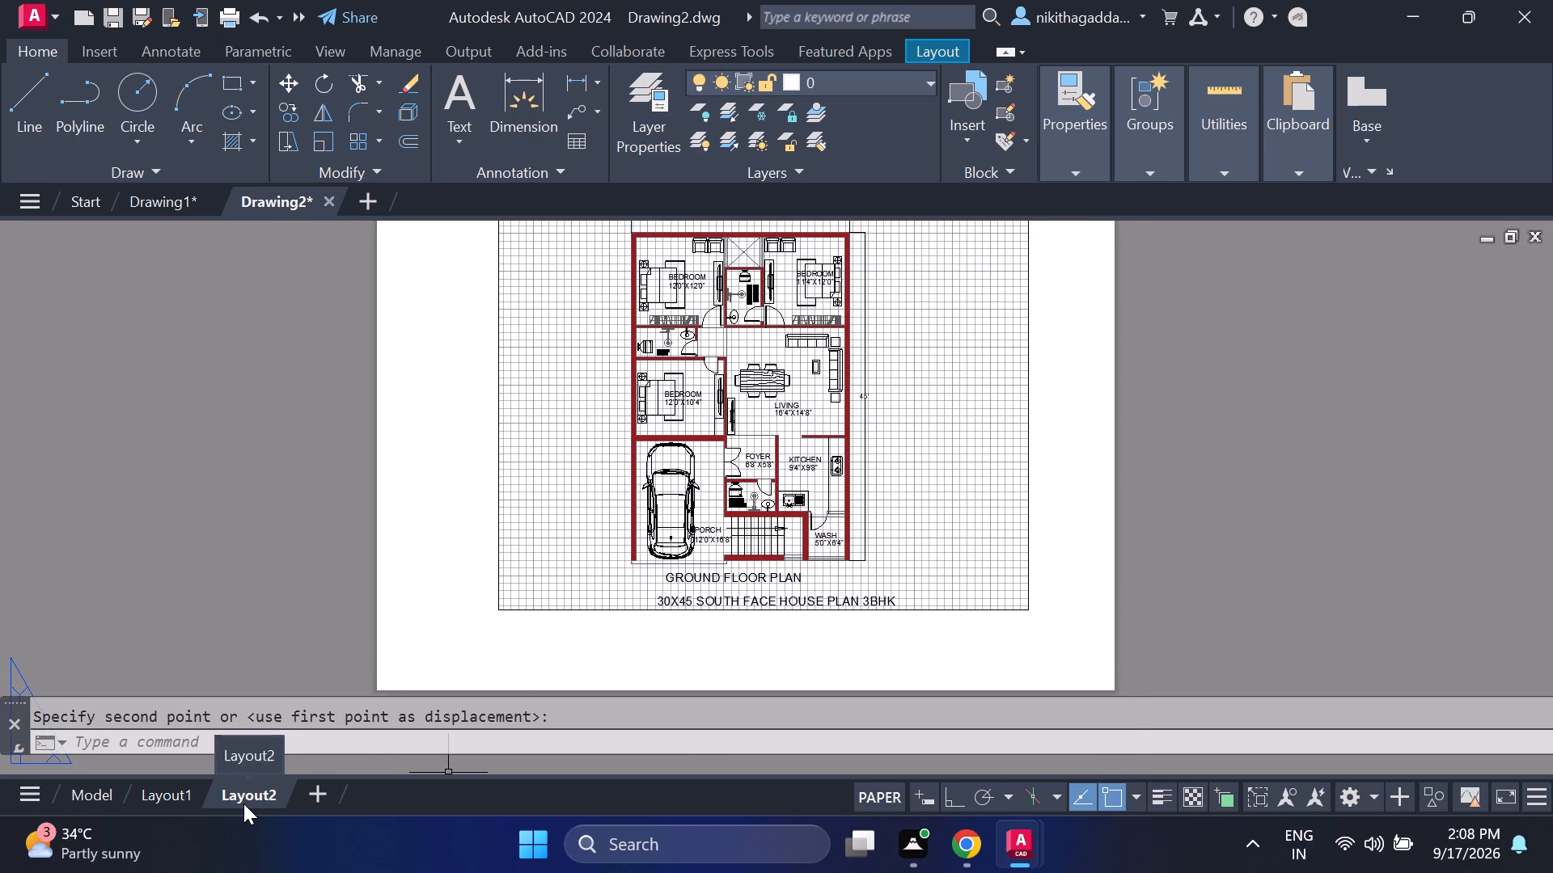
{"action": "right_click", "coordinate": [243, 803]}
{"action": "left_click", "coordinate": [332, 498]}
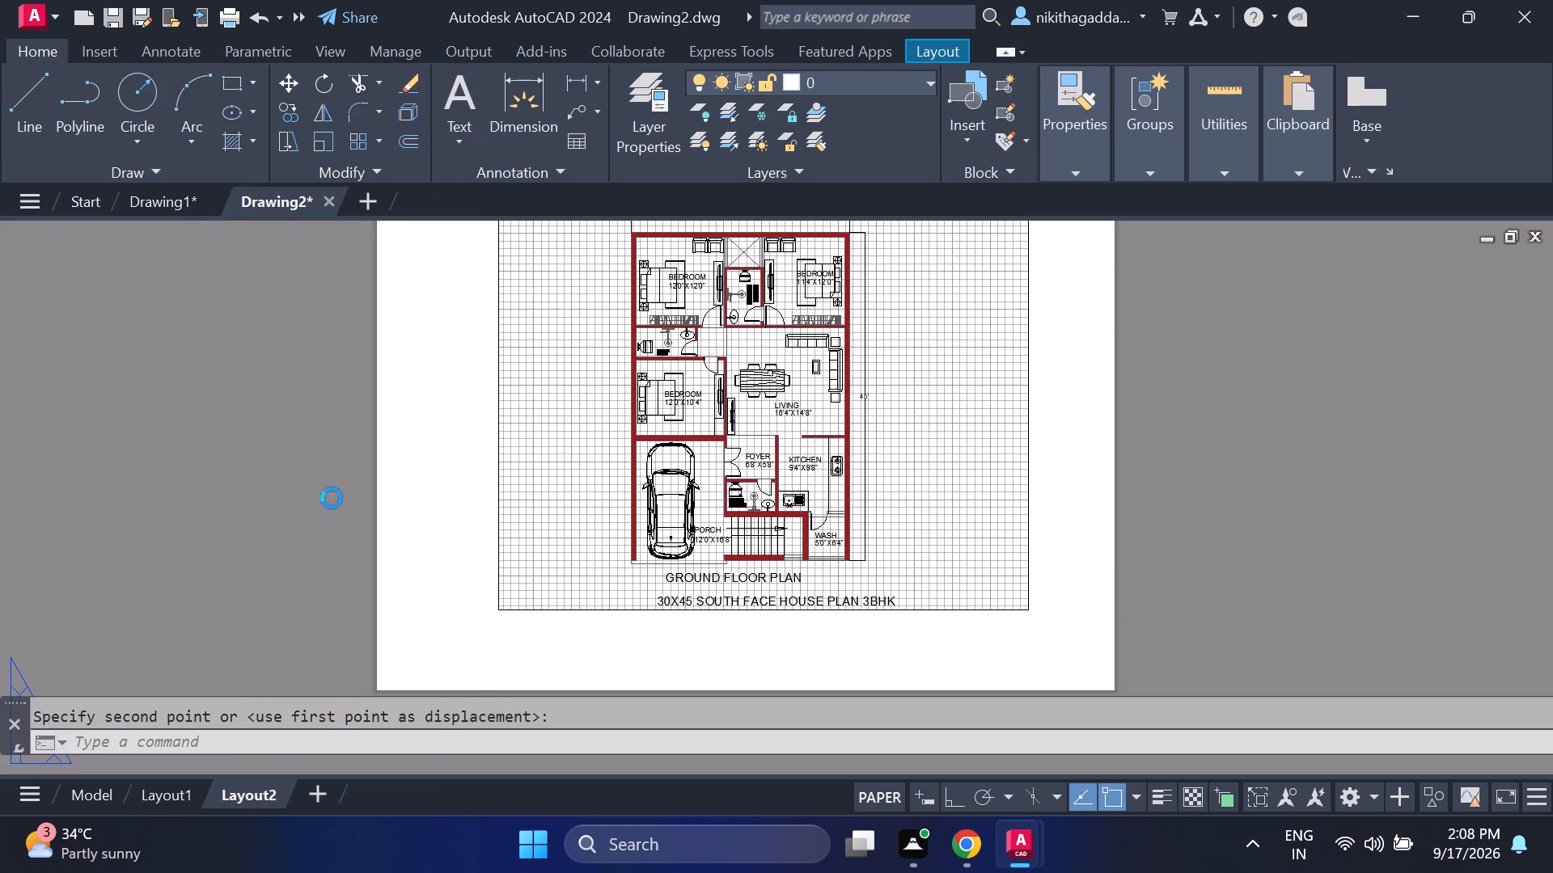
{"action": "left_click", "coordinate": [656, 468]}
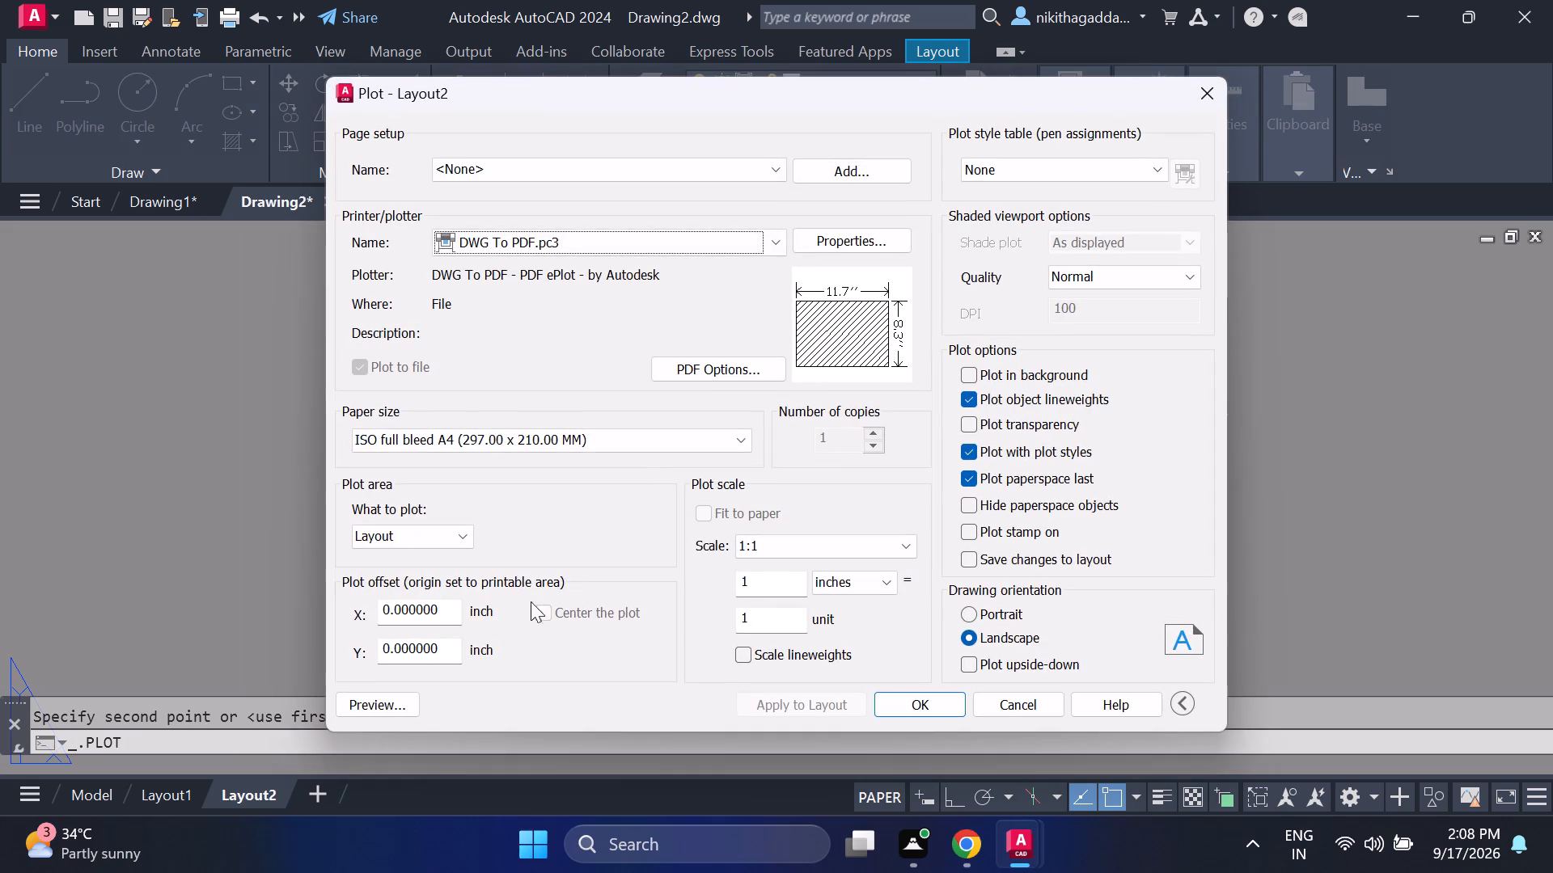
Preview the single-sheet plot of Layout2, check the moved plan's placement on the sheet, and close the preview.
{"action": "left_click", "coordinate": [394, 704]}
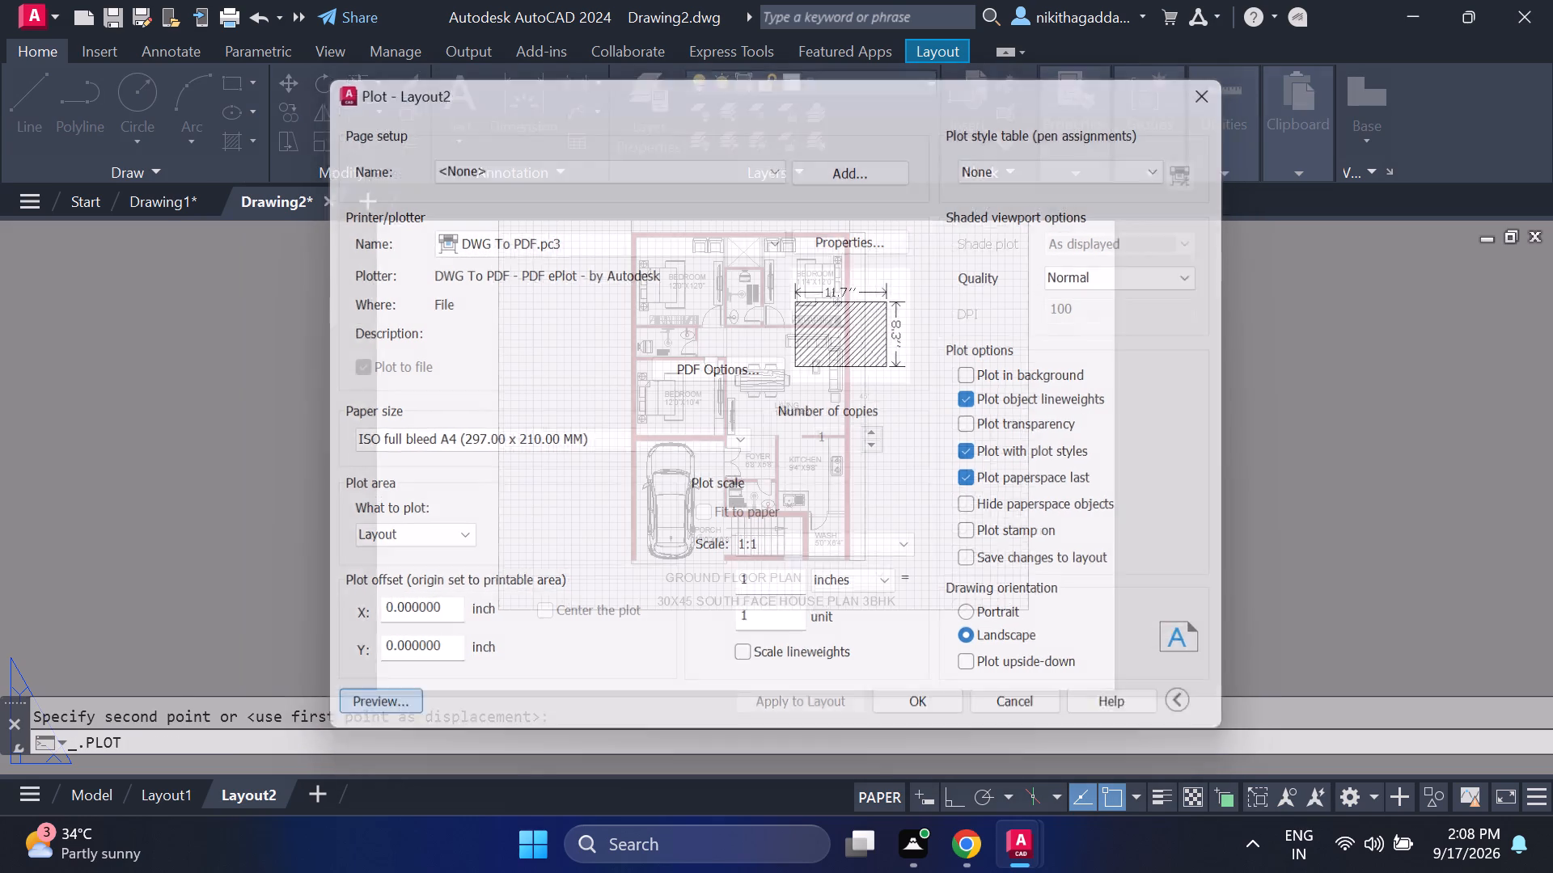
{"action": "scroll", "coordinate": [860, 406], "scroll_direction": "up", "scroll_amount": 1}
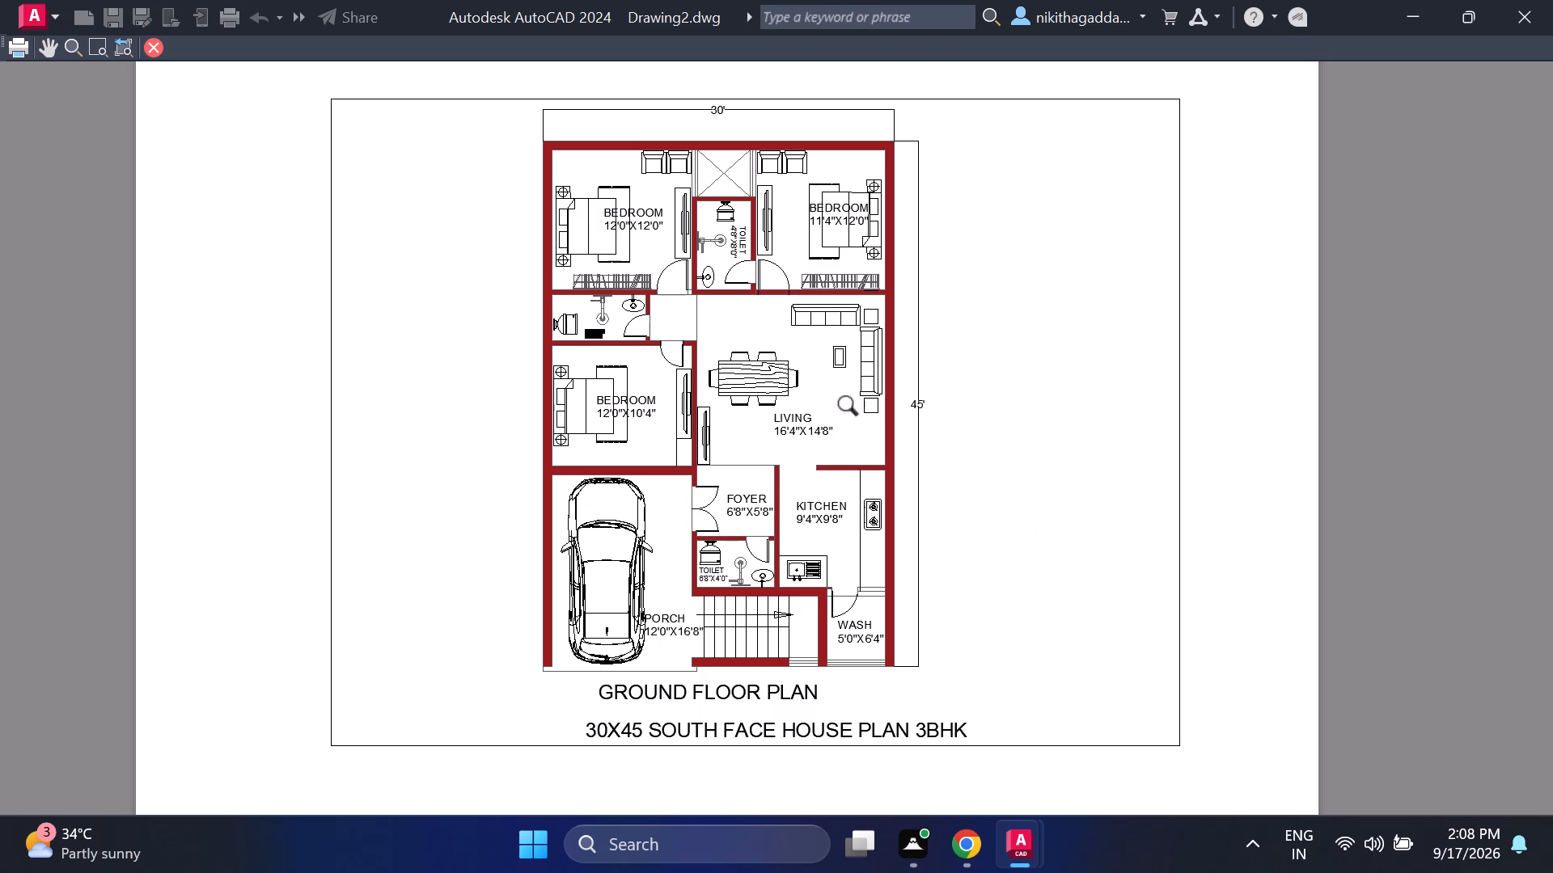
{"action": "scroll", "coordinate": [703, 432], "scroll_direction": "up", "scroll_amount": 1}
{"action": "scroll", "coordinate": [705, 437], "scroll_direction": "down", "scroll_amount": 1}
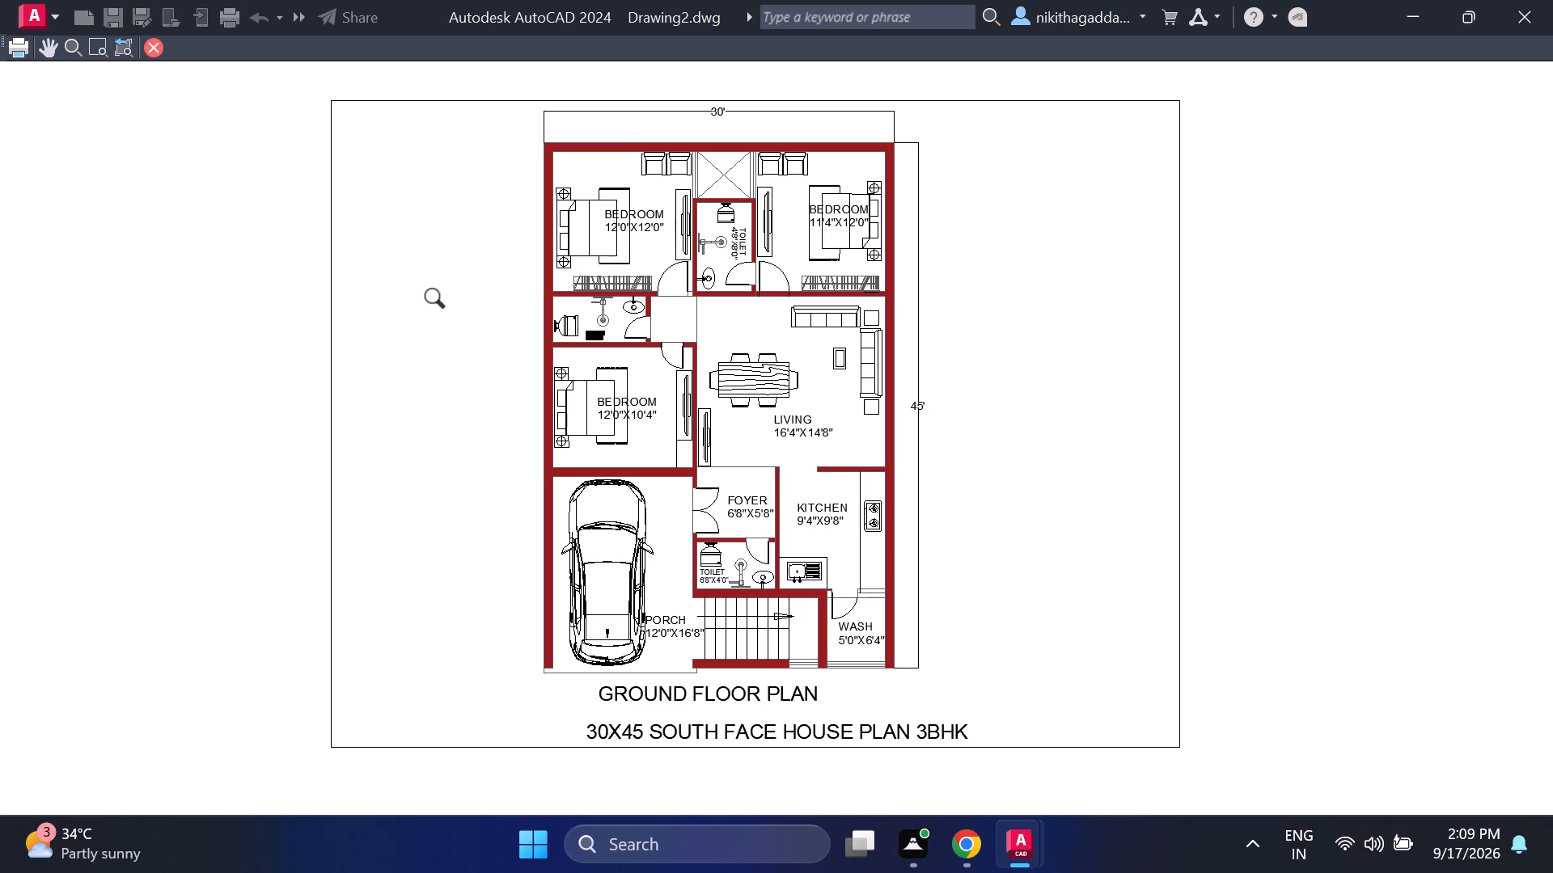
{"action": "left_click", "coordinate": [154, 51]}
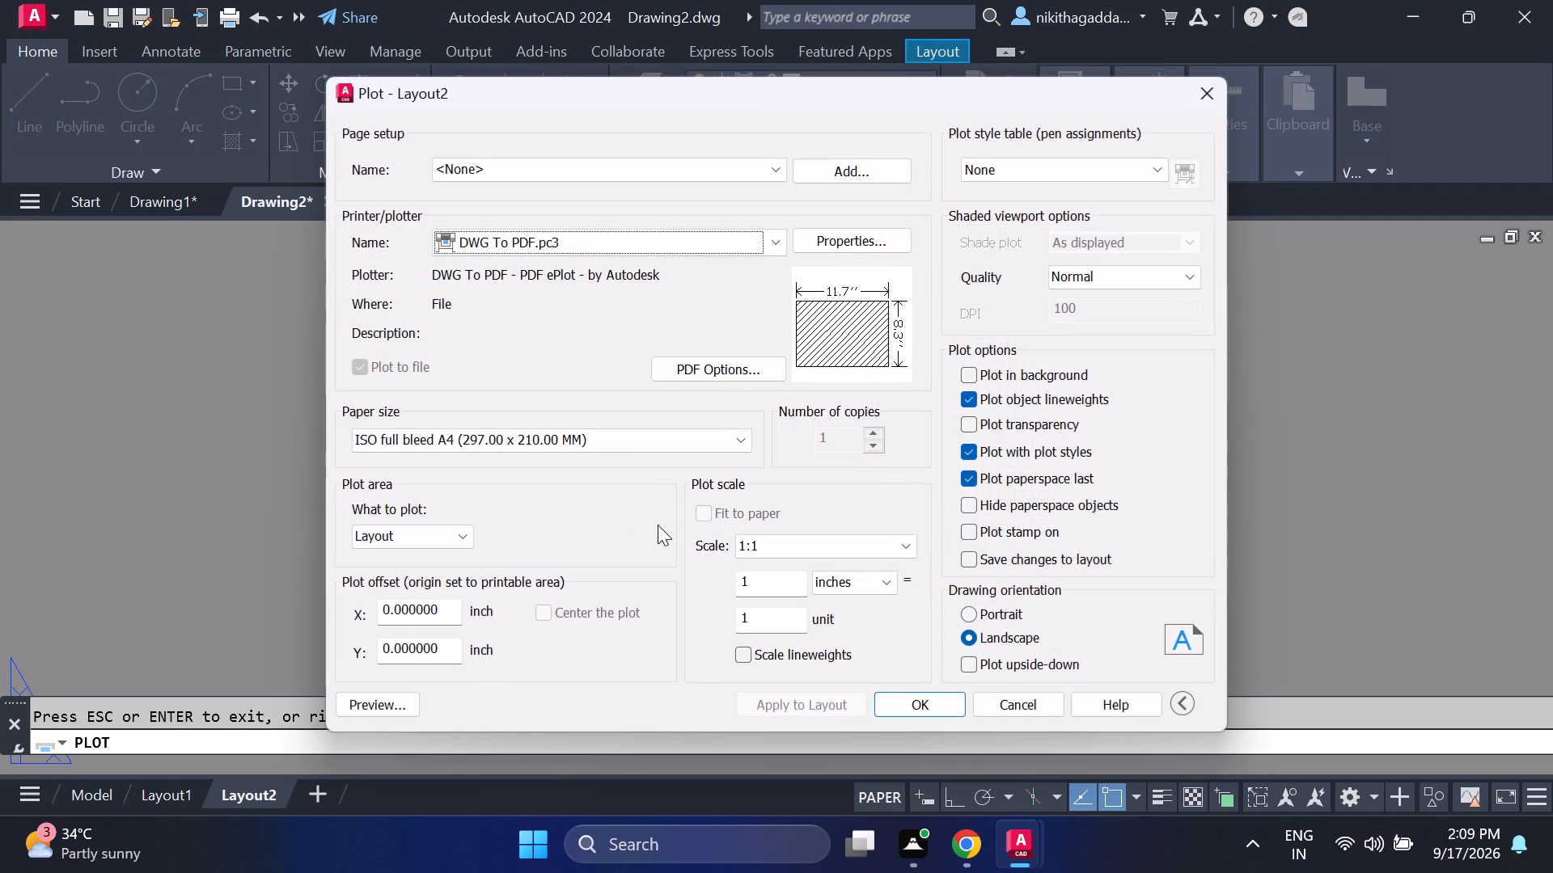
Plot Layout2 to a PDF named 30X45-3BHK PLAN-Layout2.pdf in the Documents folder.
{"action": "left_click", "coordinate": [913, 705]}
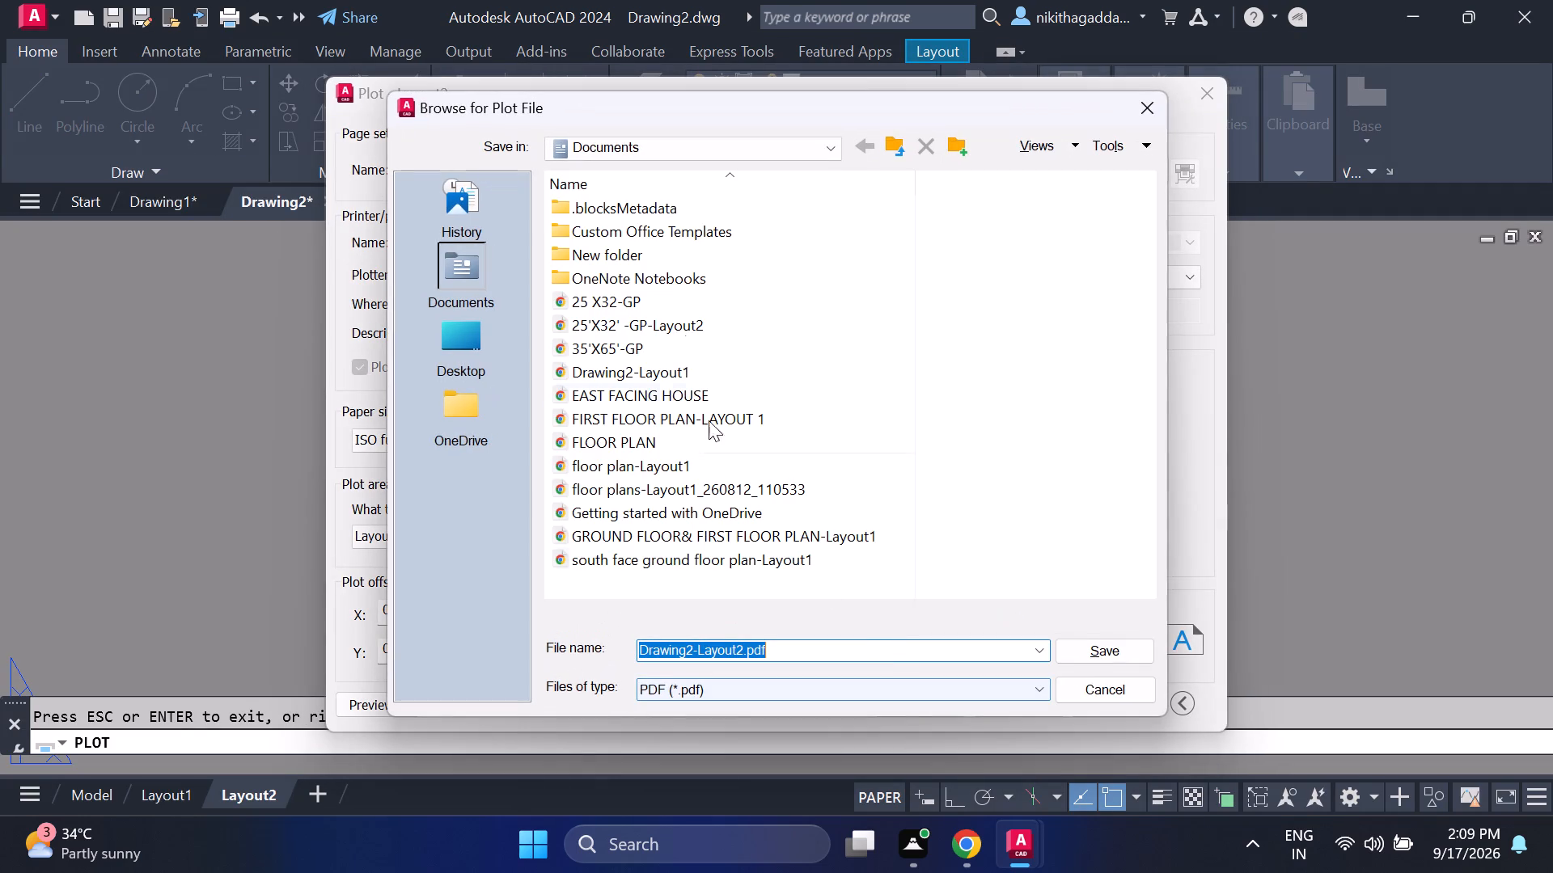
{"action": "left_click", "coordinate": [662, 153]}
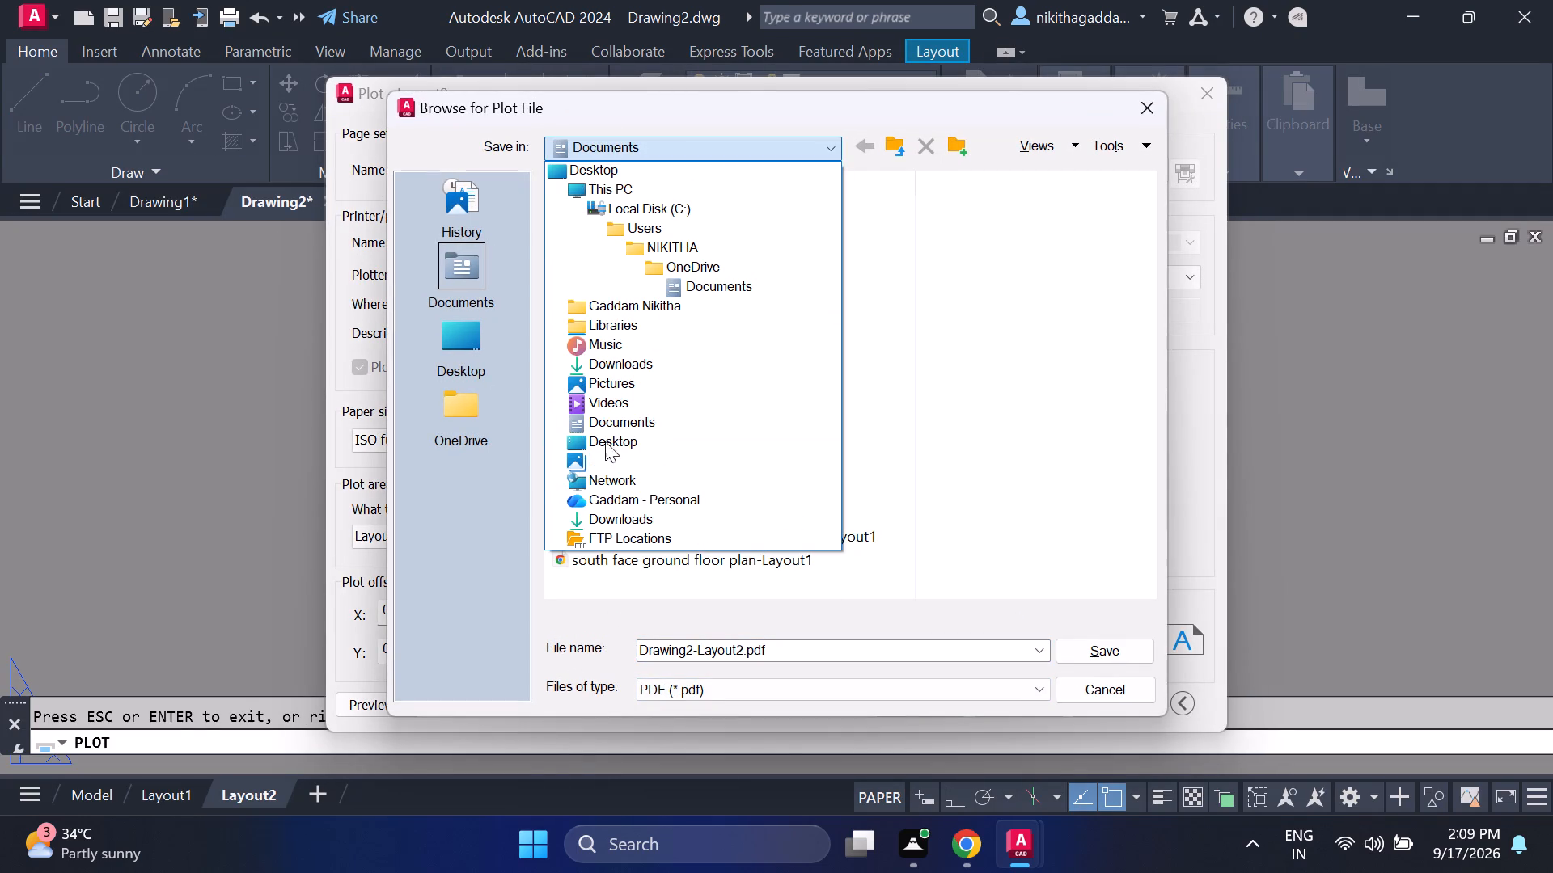
{"action": "left_click", "coordinate": [767, 104]}
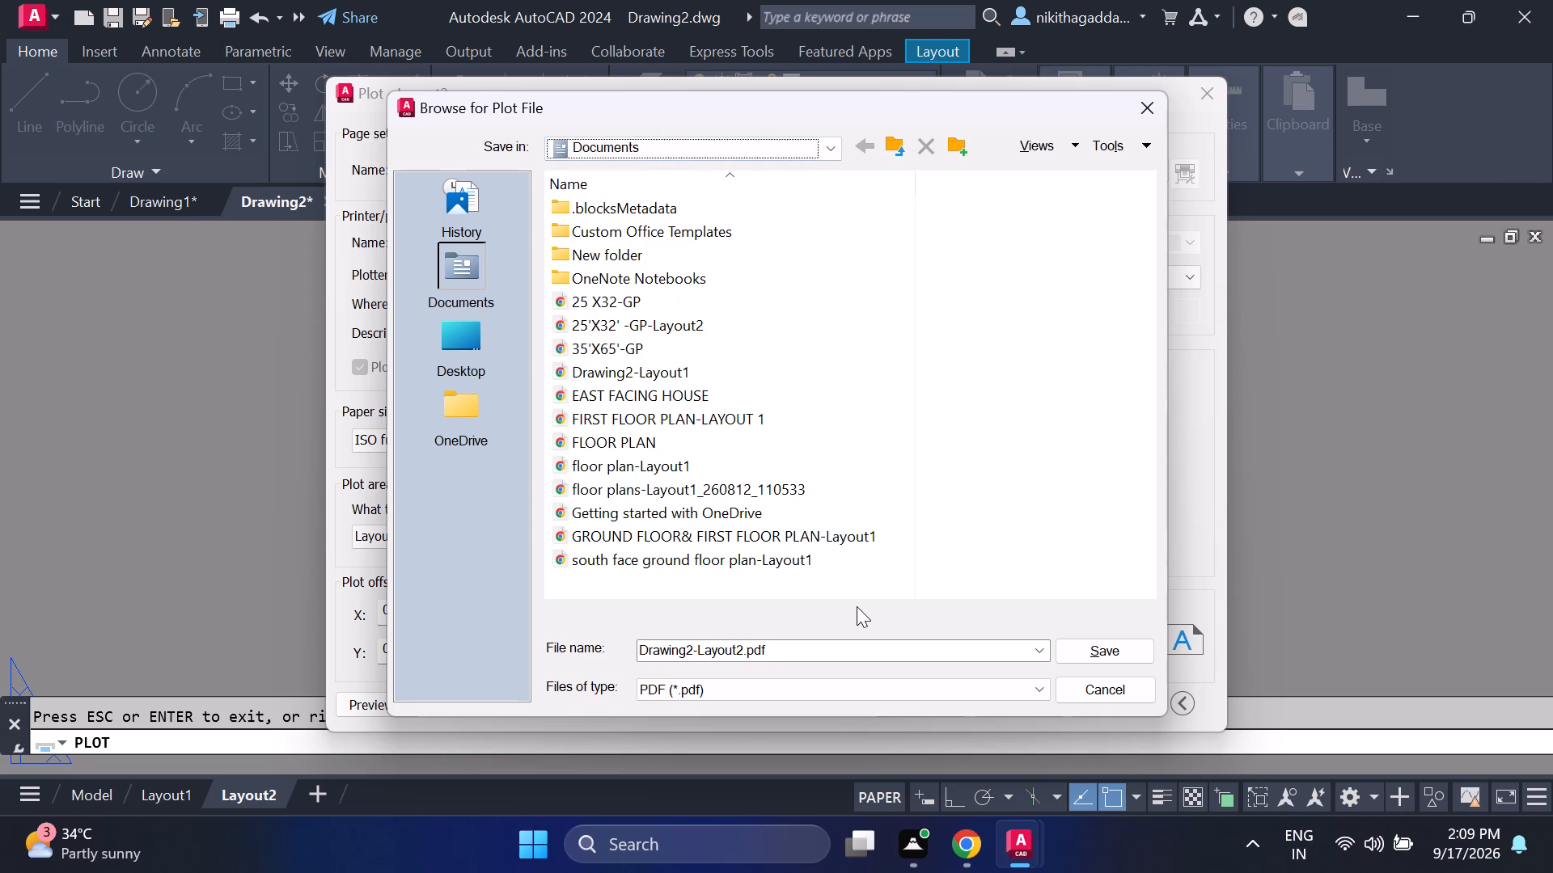
{"action": "left_click", "coordinate": [689, 647]}
{"action": "left_click", "coordinate": [689, 647]}
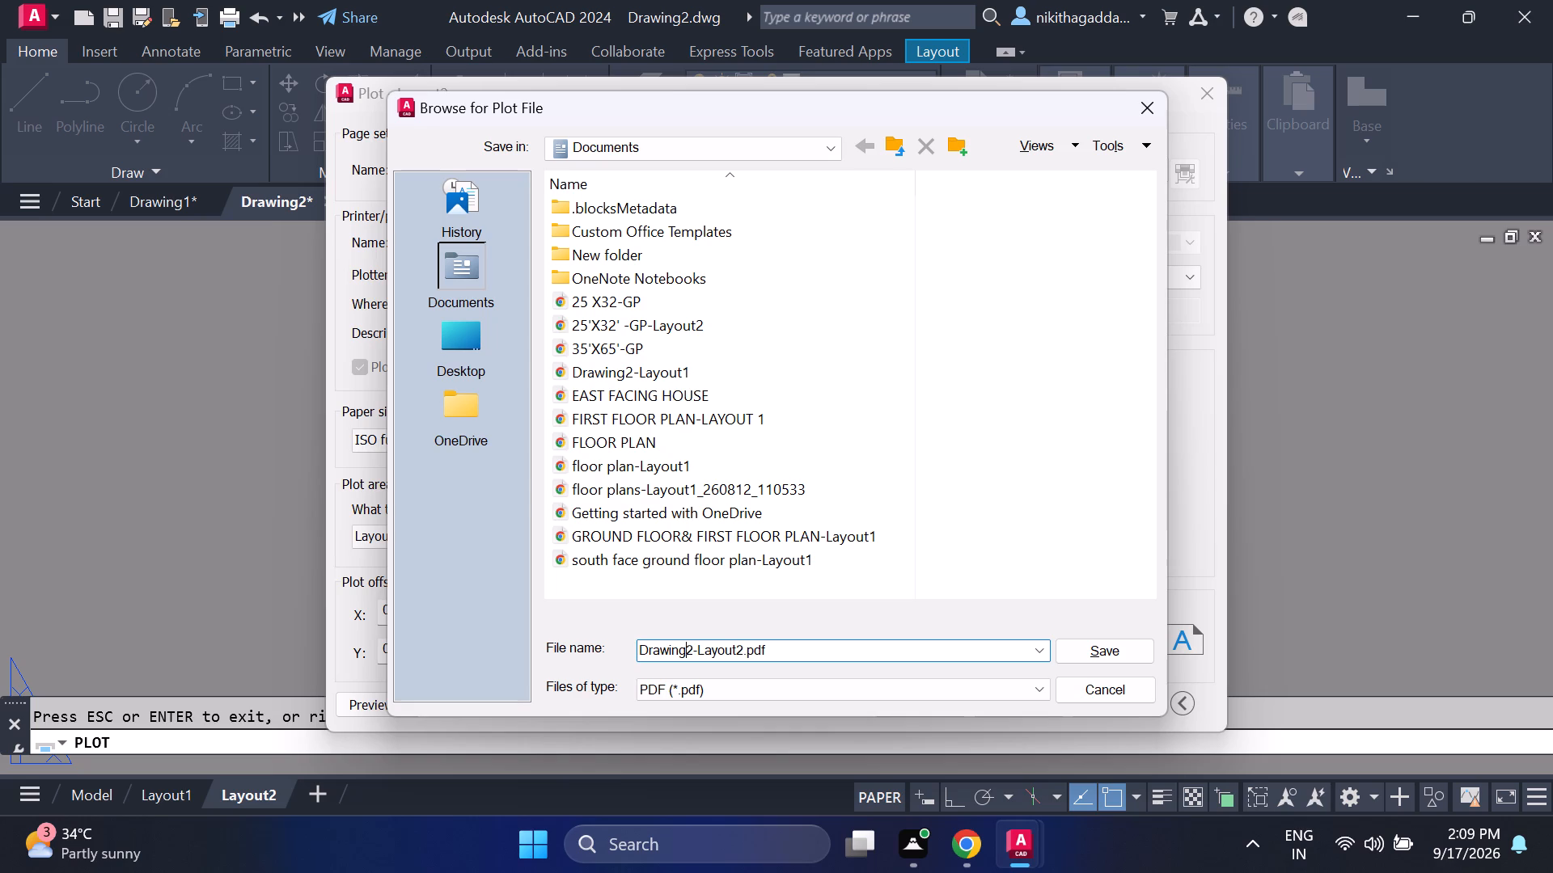
{"action": "left_click", "coordinate": [691, 650]}
{"action": "key", "text": "BackSpace"}
{"action": "key", "text": "BackSpace"}
{"action": "key", "text": "BackSpace"}
{"action": "key", "text": "BackSpace"}
{"action": "key", "text": "BackSpace"}
{"action": "key", "text": "BackSpace"}
{"action": "key", "text": "BackSpace"}
{"action": "key", "text": "BackSpace"}
{"action": "key", "text": "BackSpace"}
{"action": "type", "text": "30"}
{"action": "key", "text": "x"}
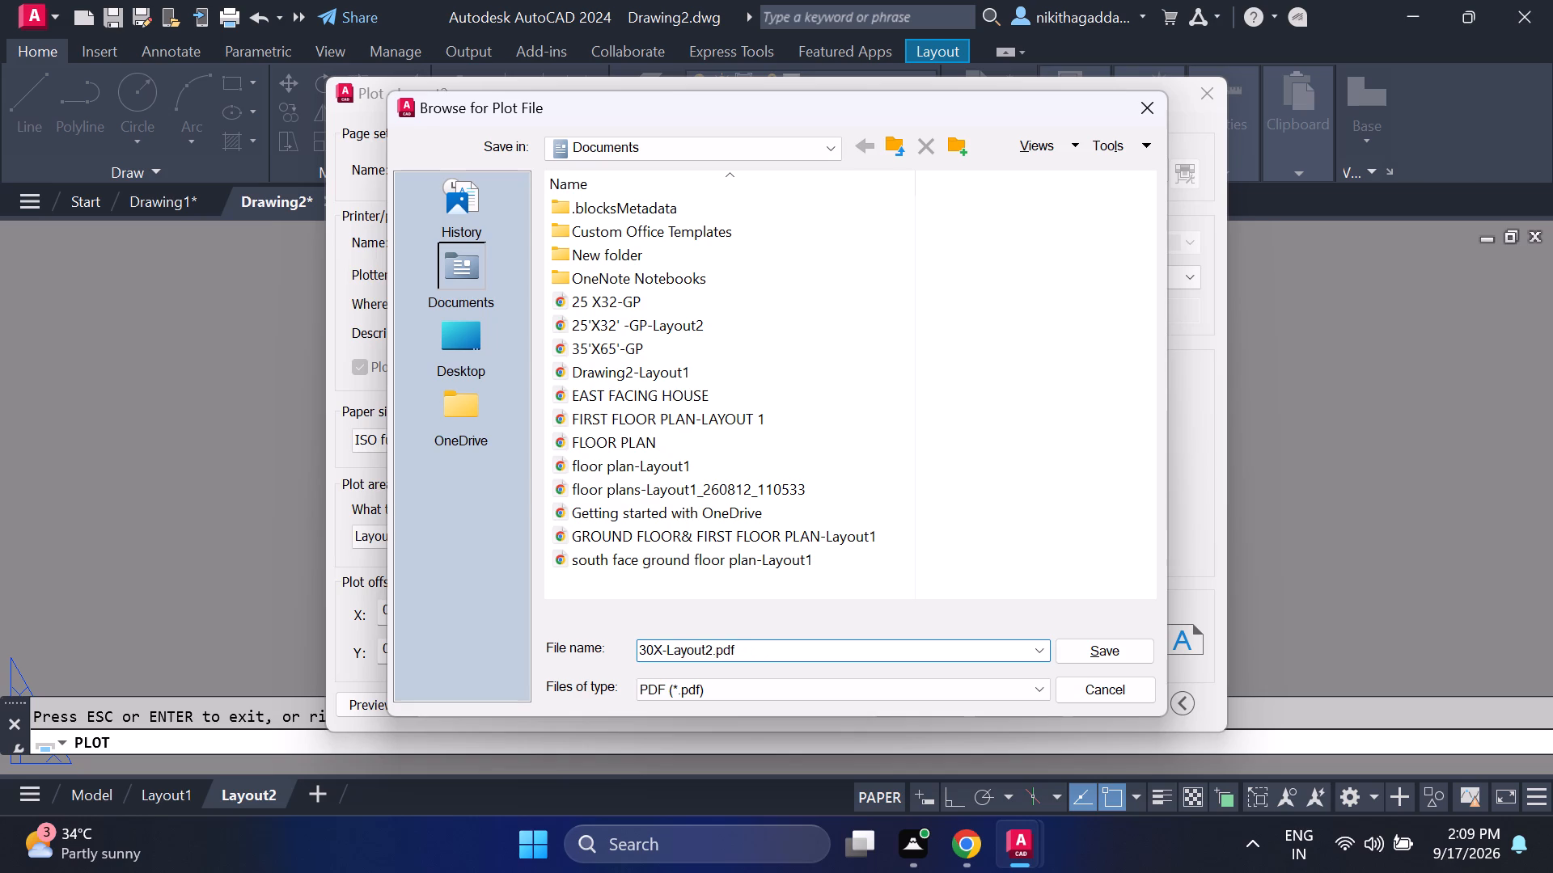
{"action": "type", "text": "45"}
{"action": "key", "text": "minus"}
{"action": "type", "text": "3BH"}
{"action": "key", "text": "k"}
{"action": "key", "text": "space"}
{"action": "type", "text": "PLAN"}
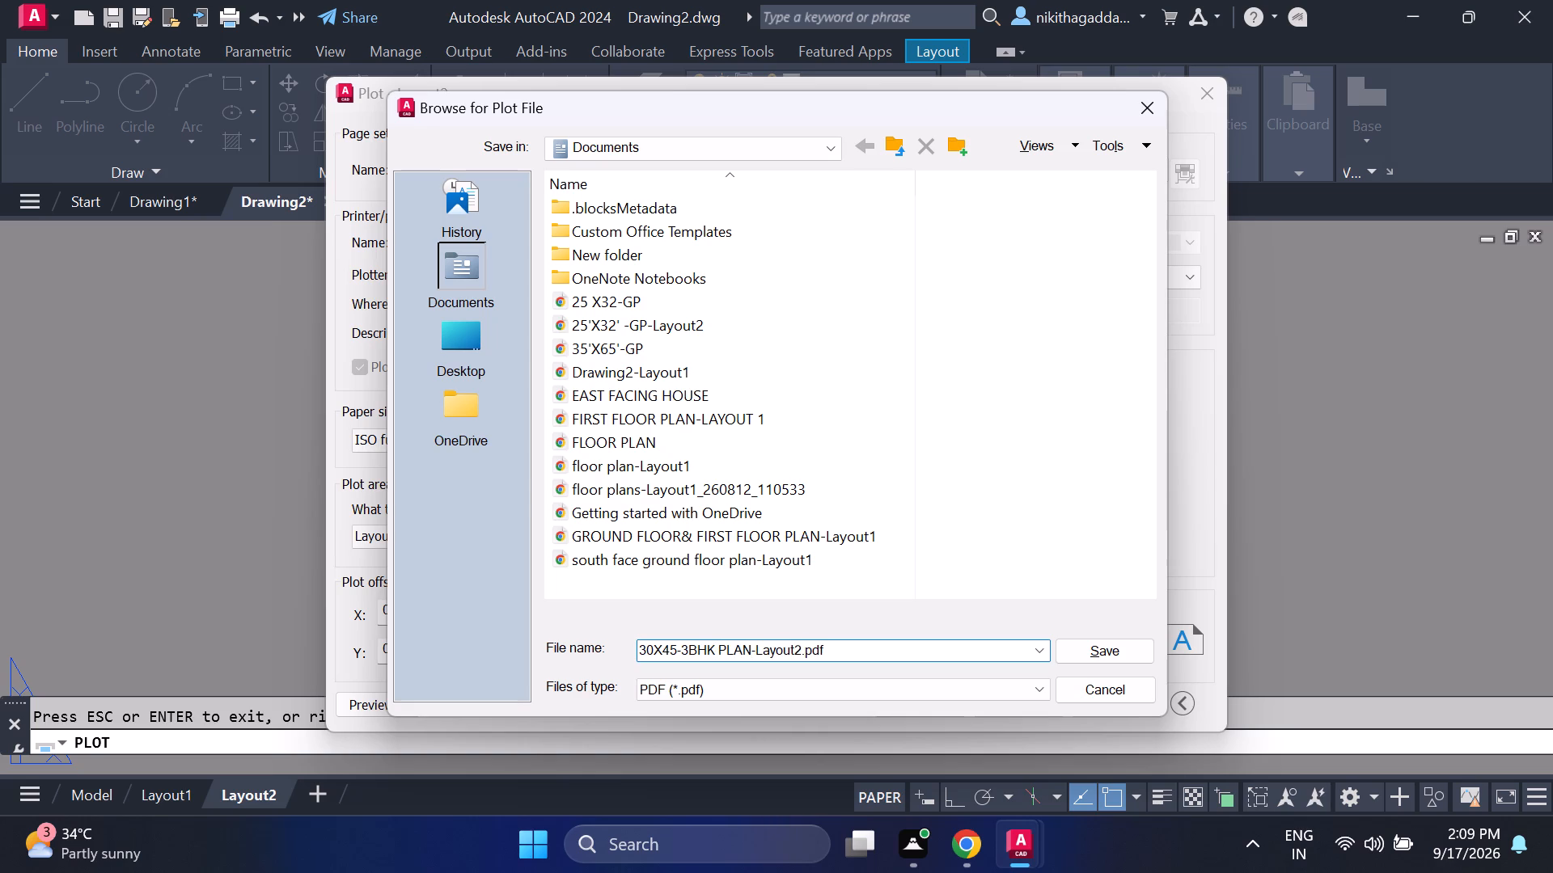
{"action": "left_click", "coordinate": [1106, 649]}
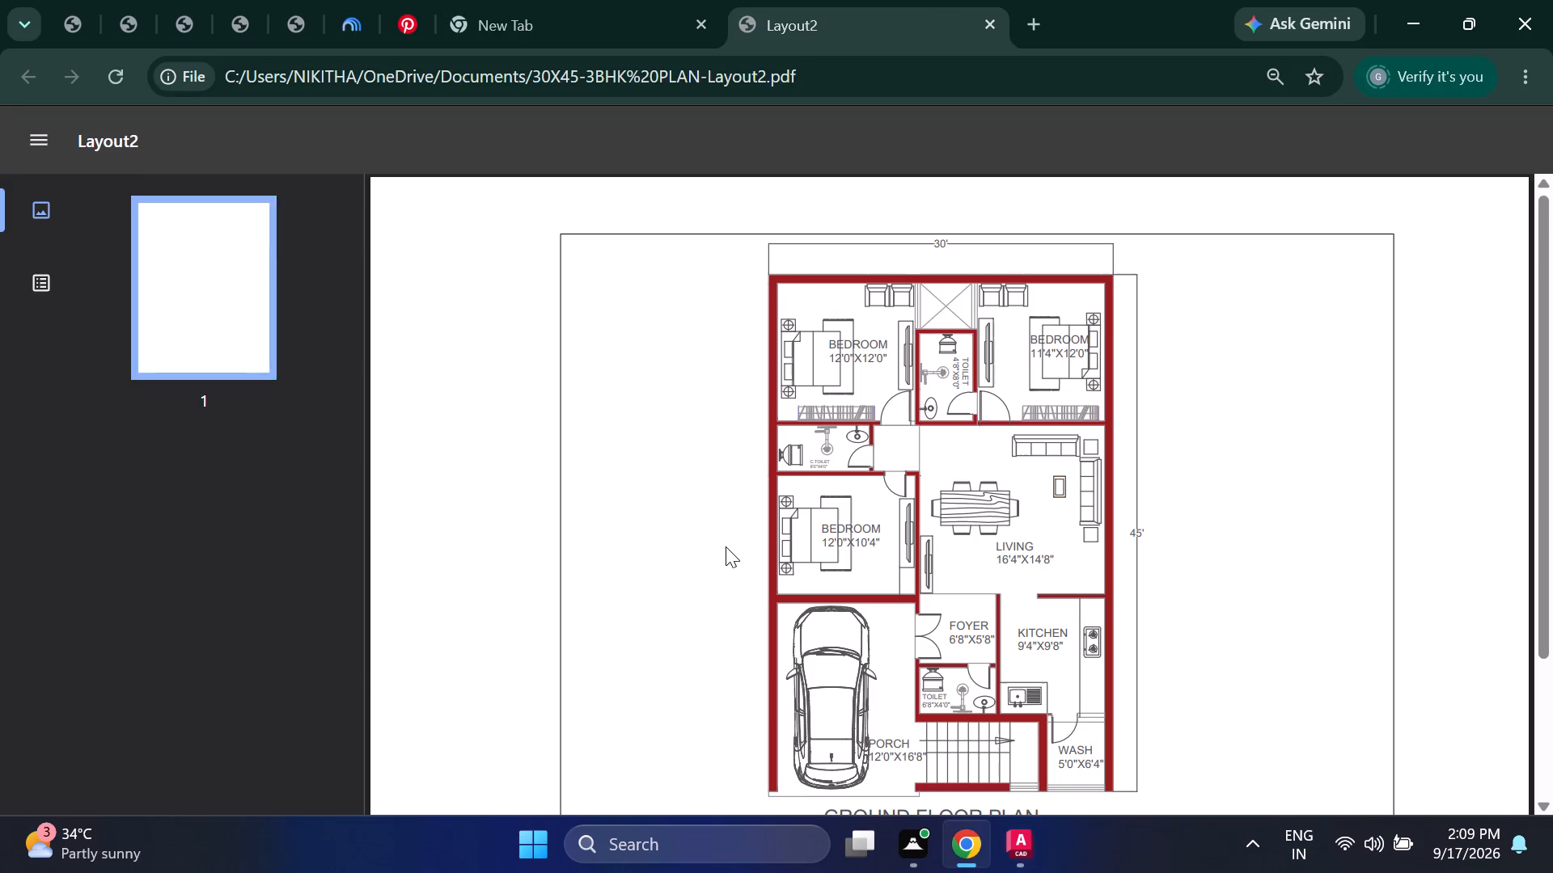
Look over the plotted Layout2 PDF in Chrome and close the browser to return to AutoCAD.
{"action": "scroll", "coordinate": [1003, 529], "scroll_direction": "down", "scroll_amount": 4}
{"action": "scroll", "coordinate": [1026, 563], "scroll_direction": "up", "scroll_amount": 3}
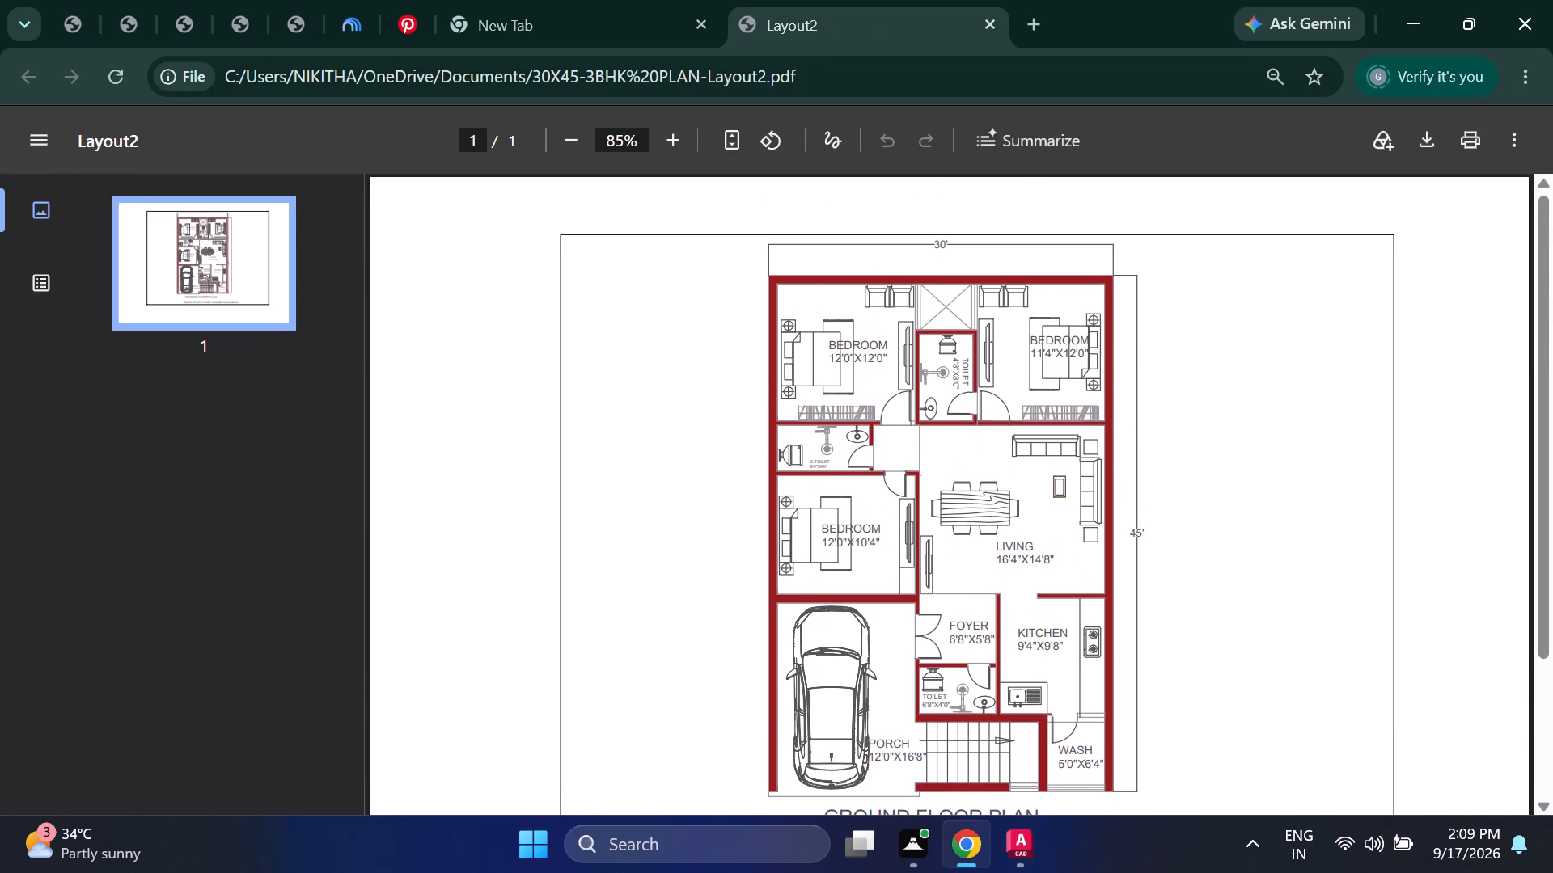
{"action": "left_click", "coordinate": [1513, 27]}
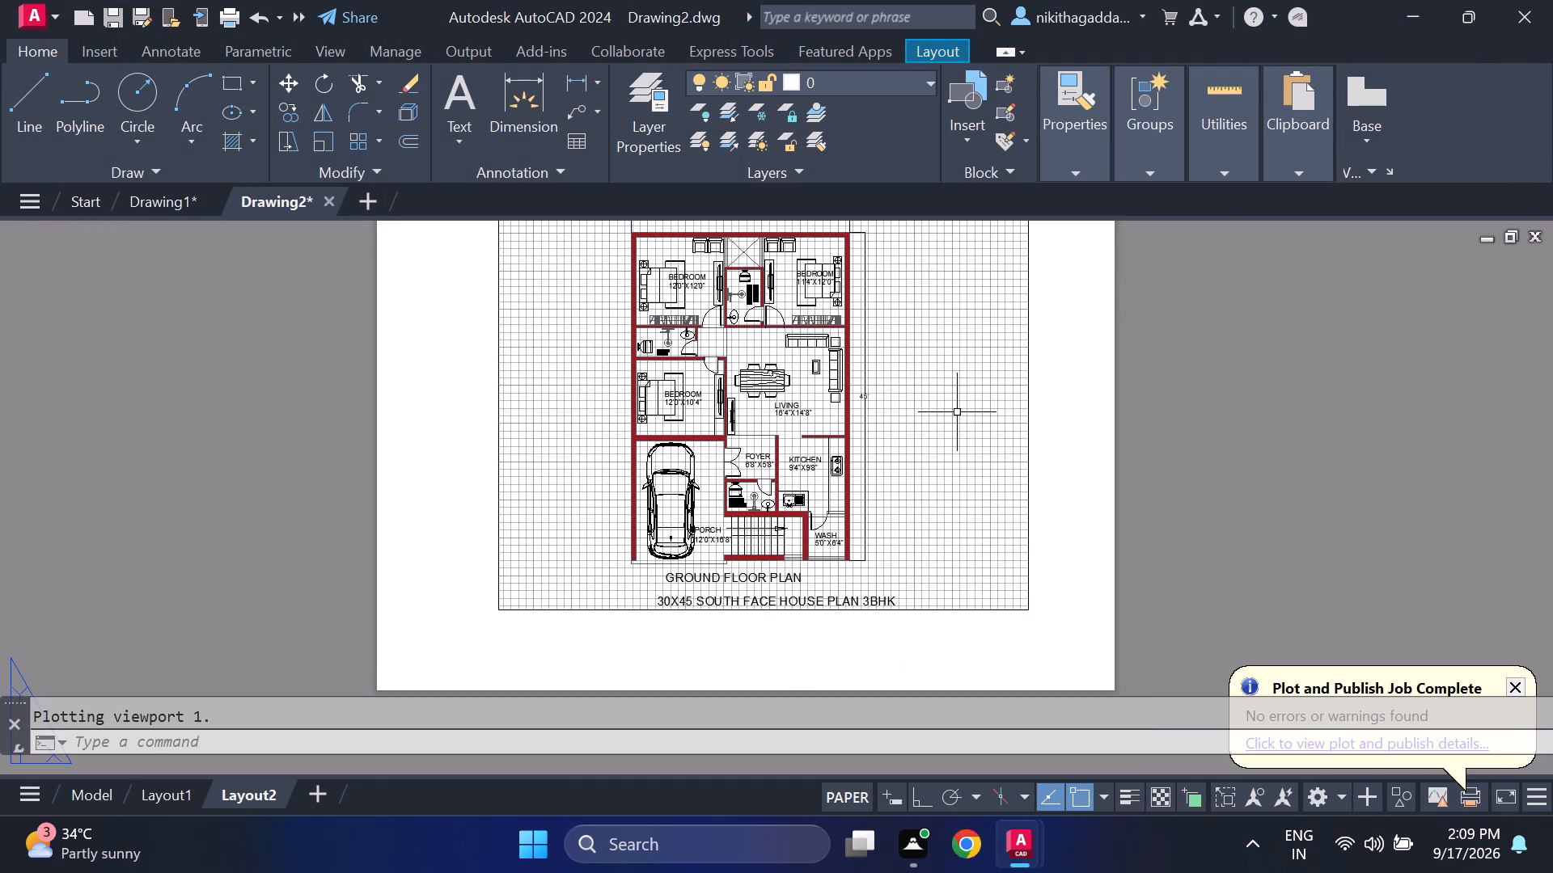
Delete the house plan viewport from Layout1.
{"action": "left_click", "coordinate": [166, 795]}
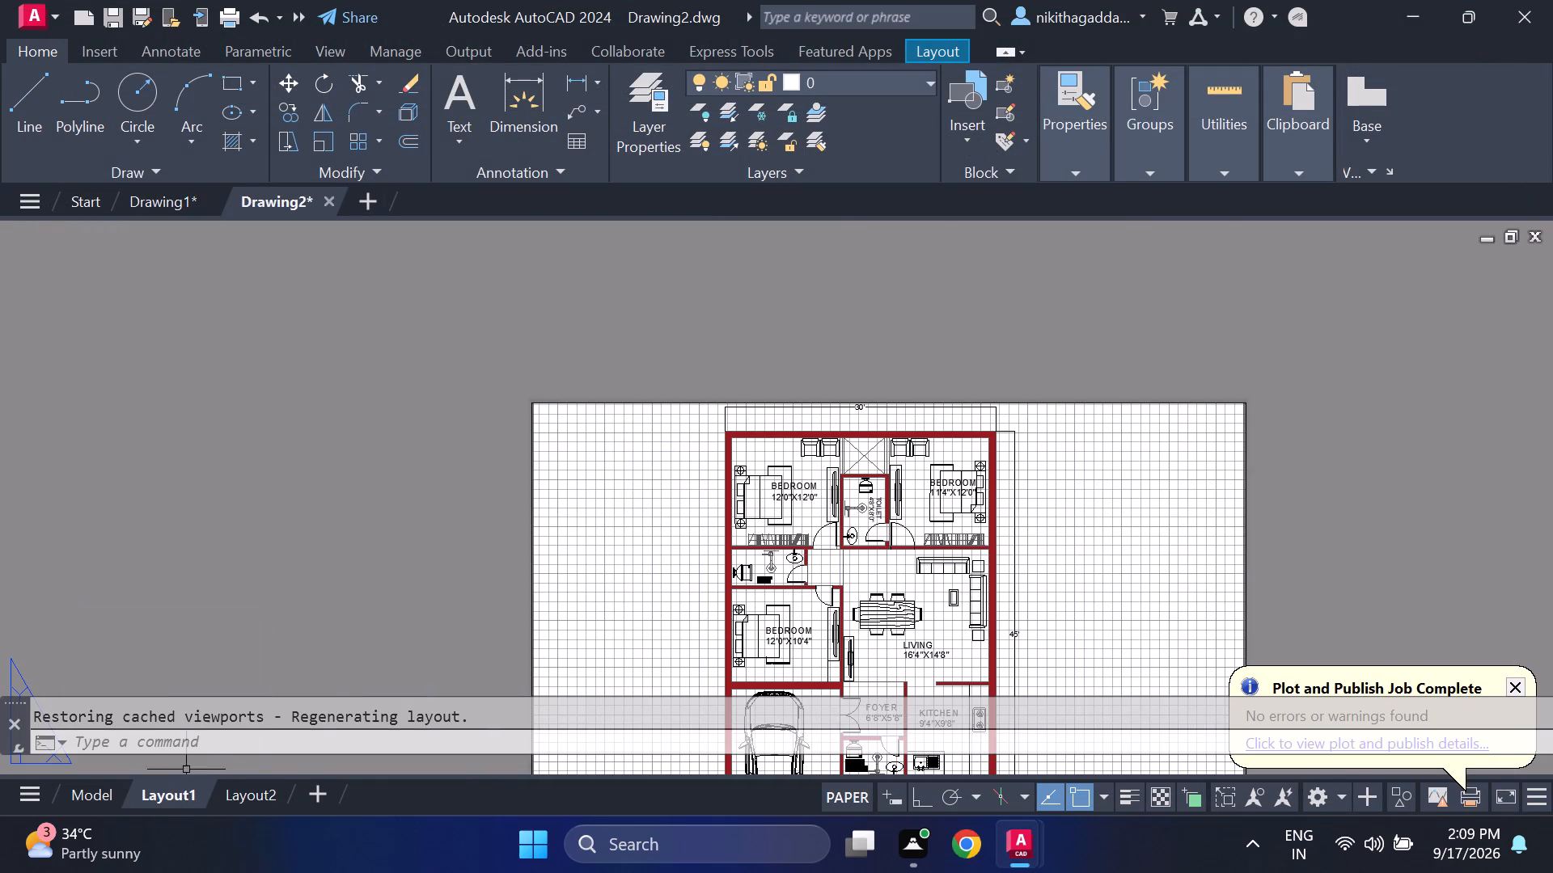
{"action": "left_click_drag", "start_coordinate": [1171, 365], "coordinate": [1168, 378]}
{"action": "left_click", "coordinate": [617, 635]}
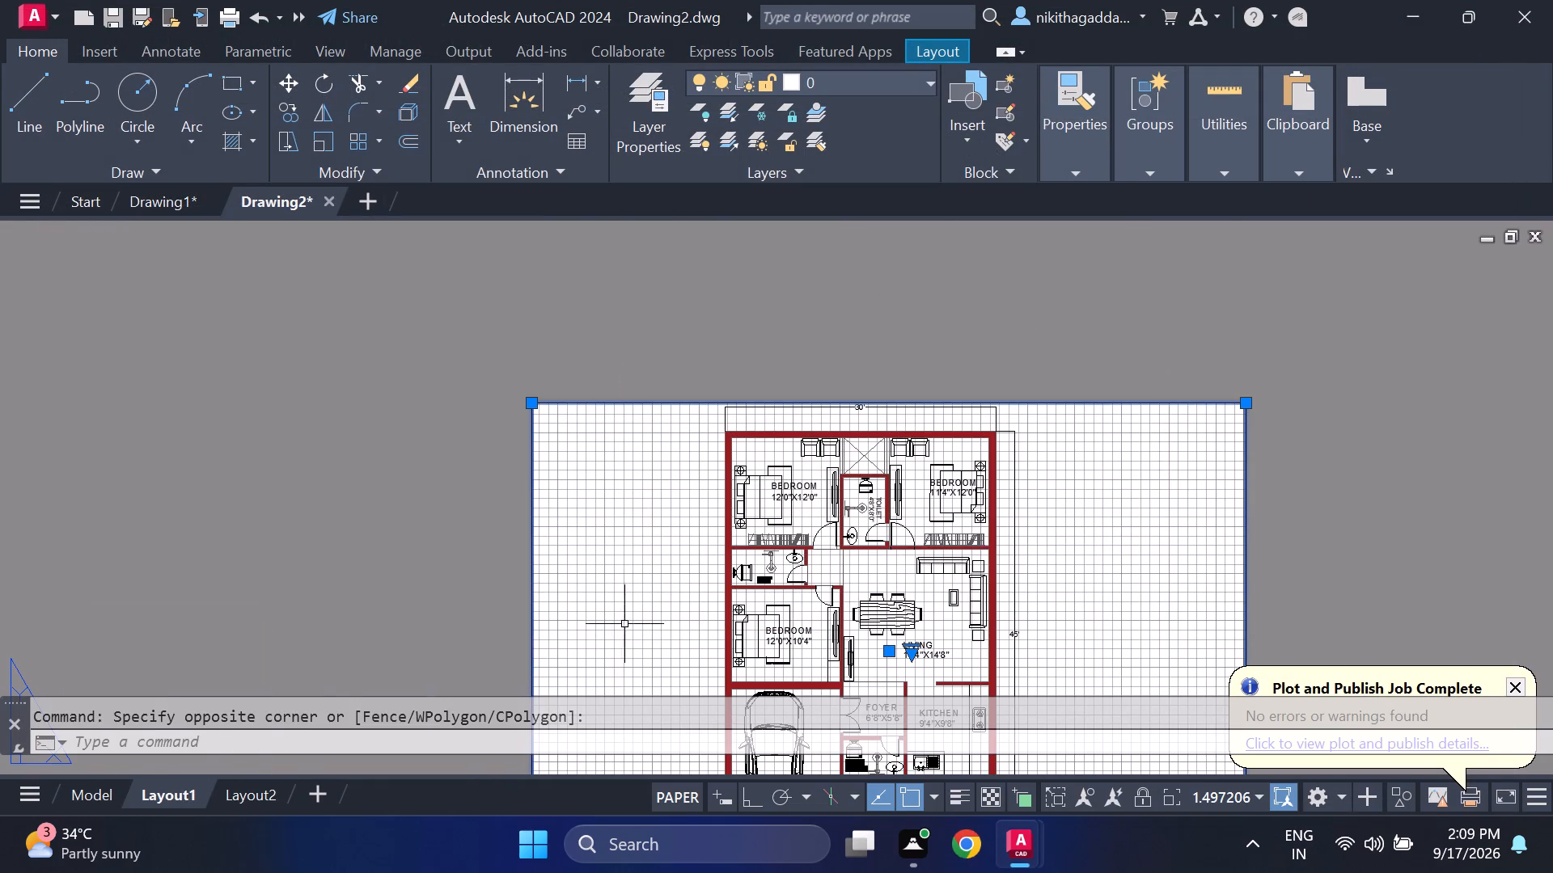
{"action": "key", "text": "Delete"}
Switch to Layout2, exit the program and save Drawing2 in Documents as 30X45-3BHK HOUSE PLAN.
{"action": "left_click", "coordinate": [251, 795]}
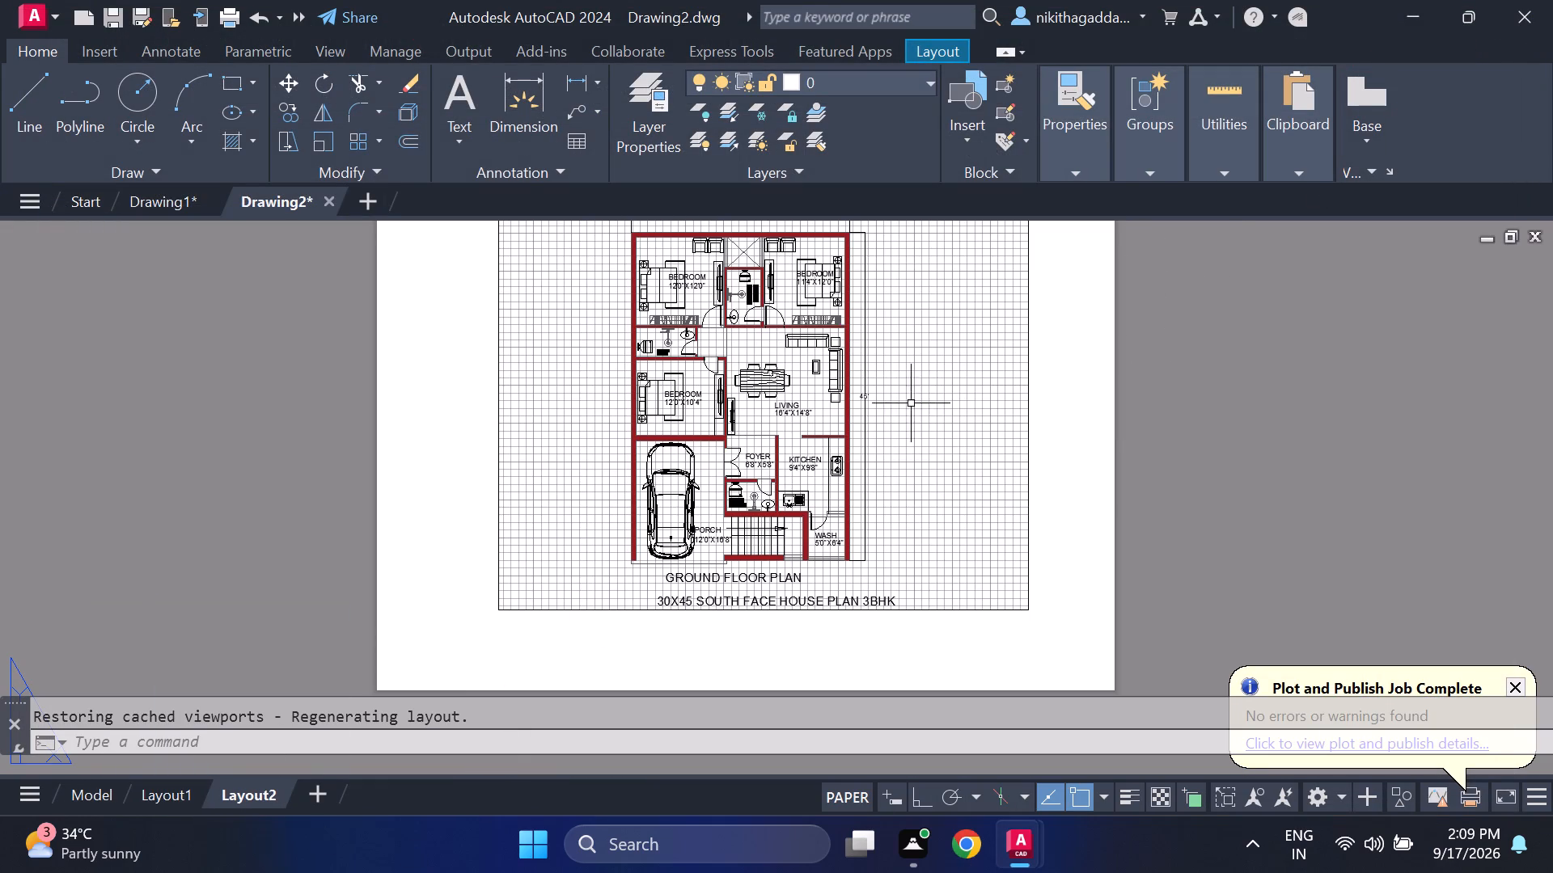
{"action": "middle_click_drag", "start_coordinate": [1015, 472], "coordinate": [1015, 517]}
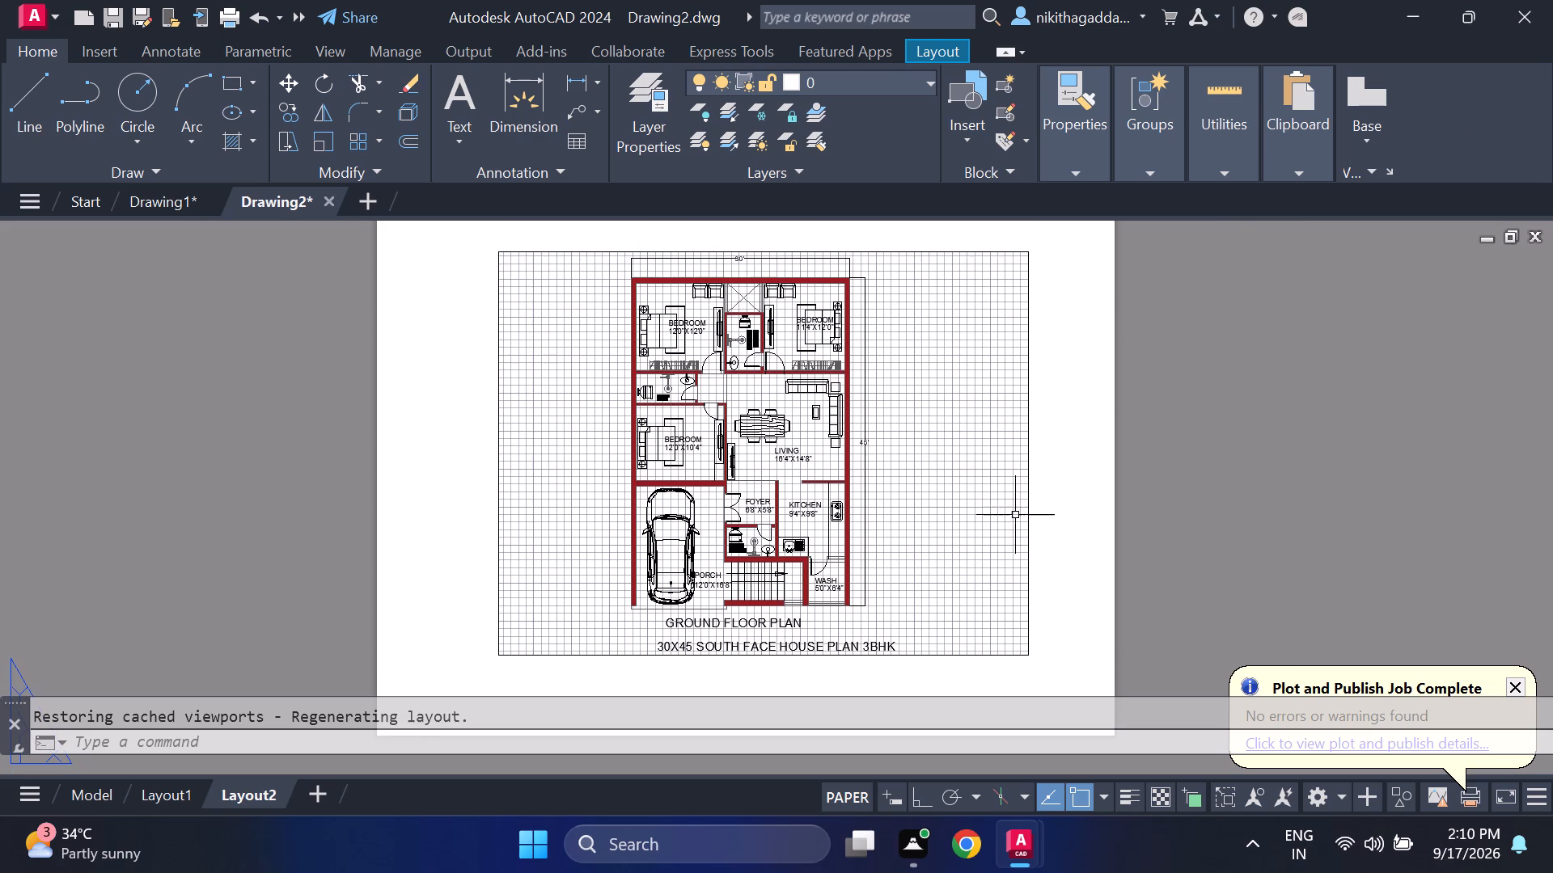
{"action": "left_click", "coordinate": [1542, 6]}
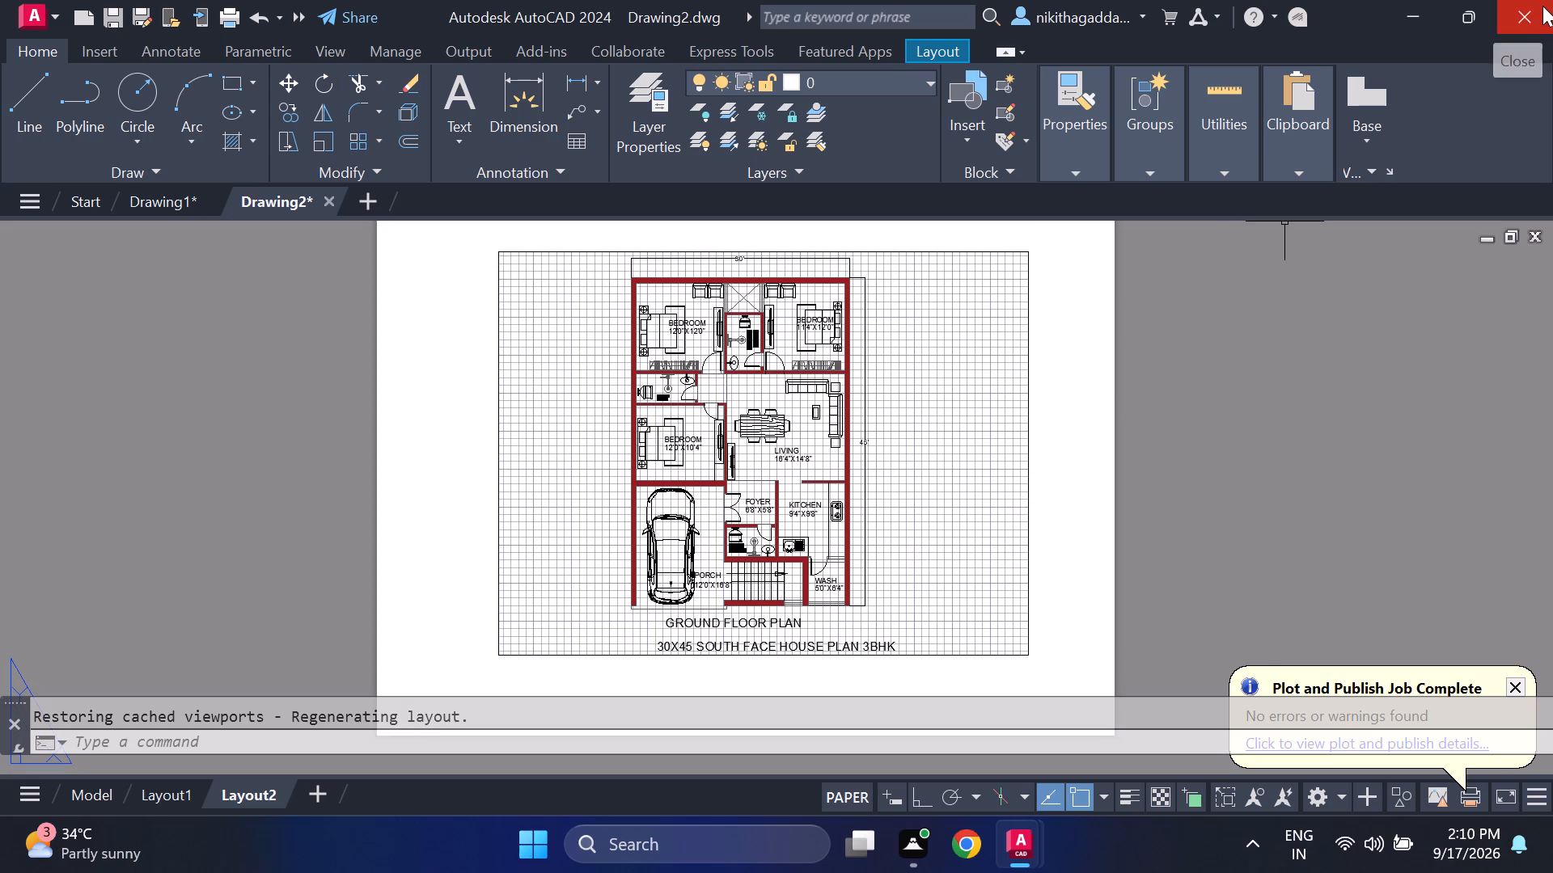
{"action": "left_click", "coordinate": [674, 472]}
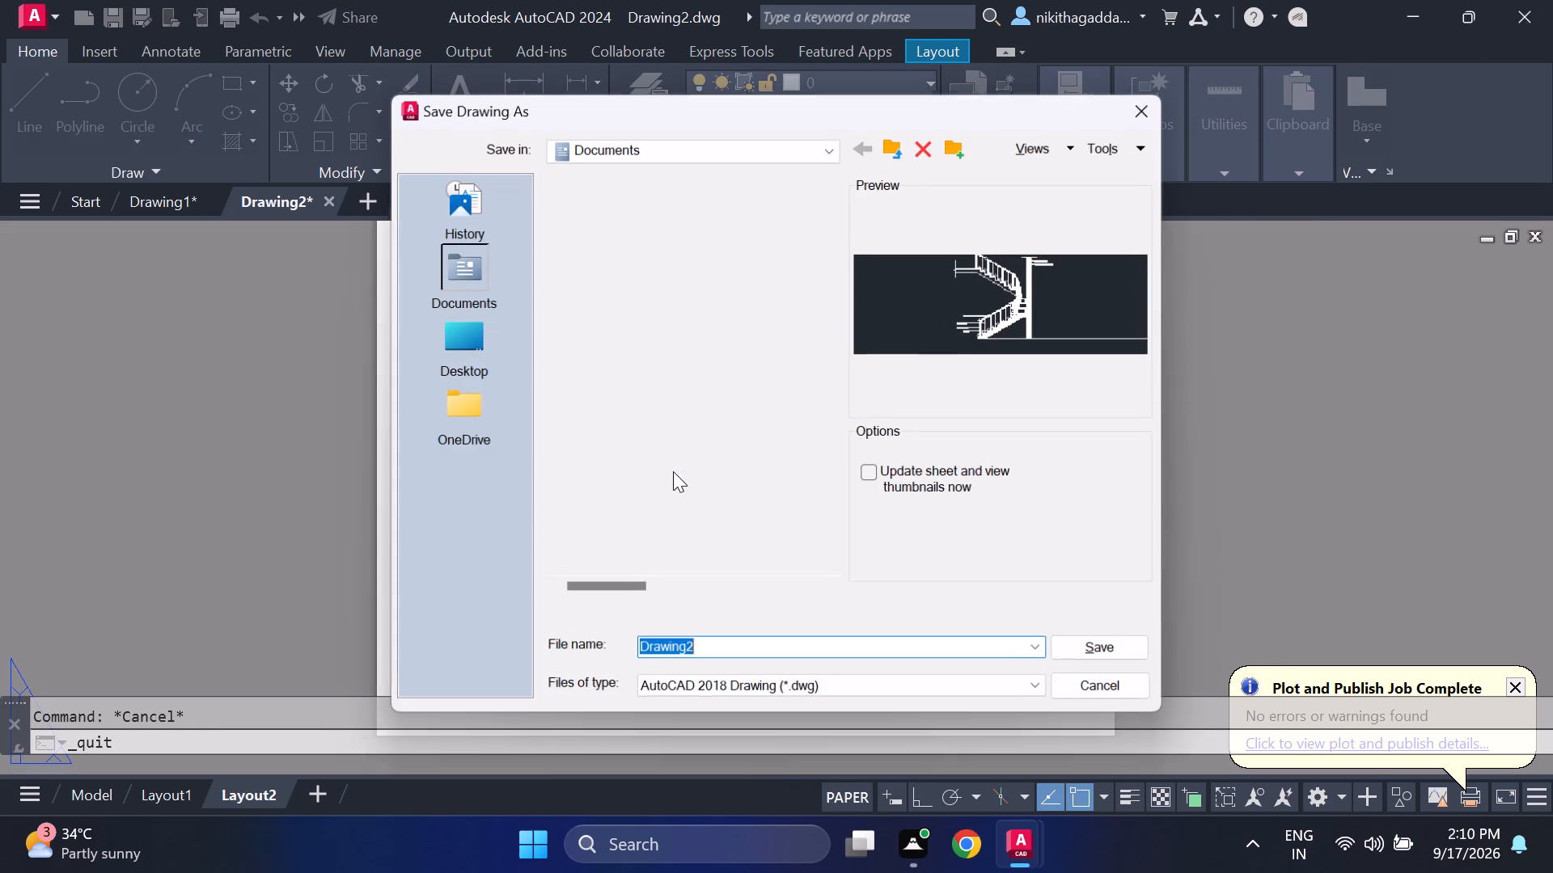
{"action": "key", "text": "Delete"}
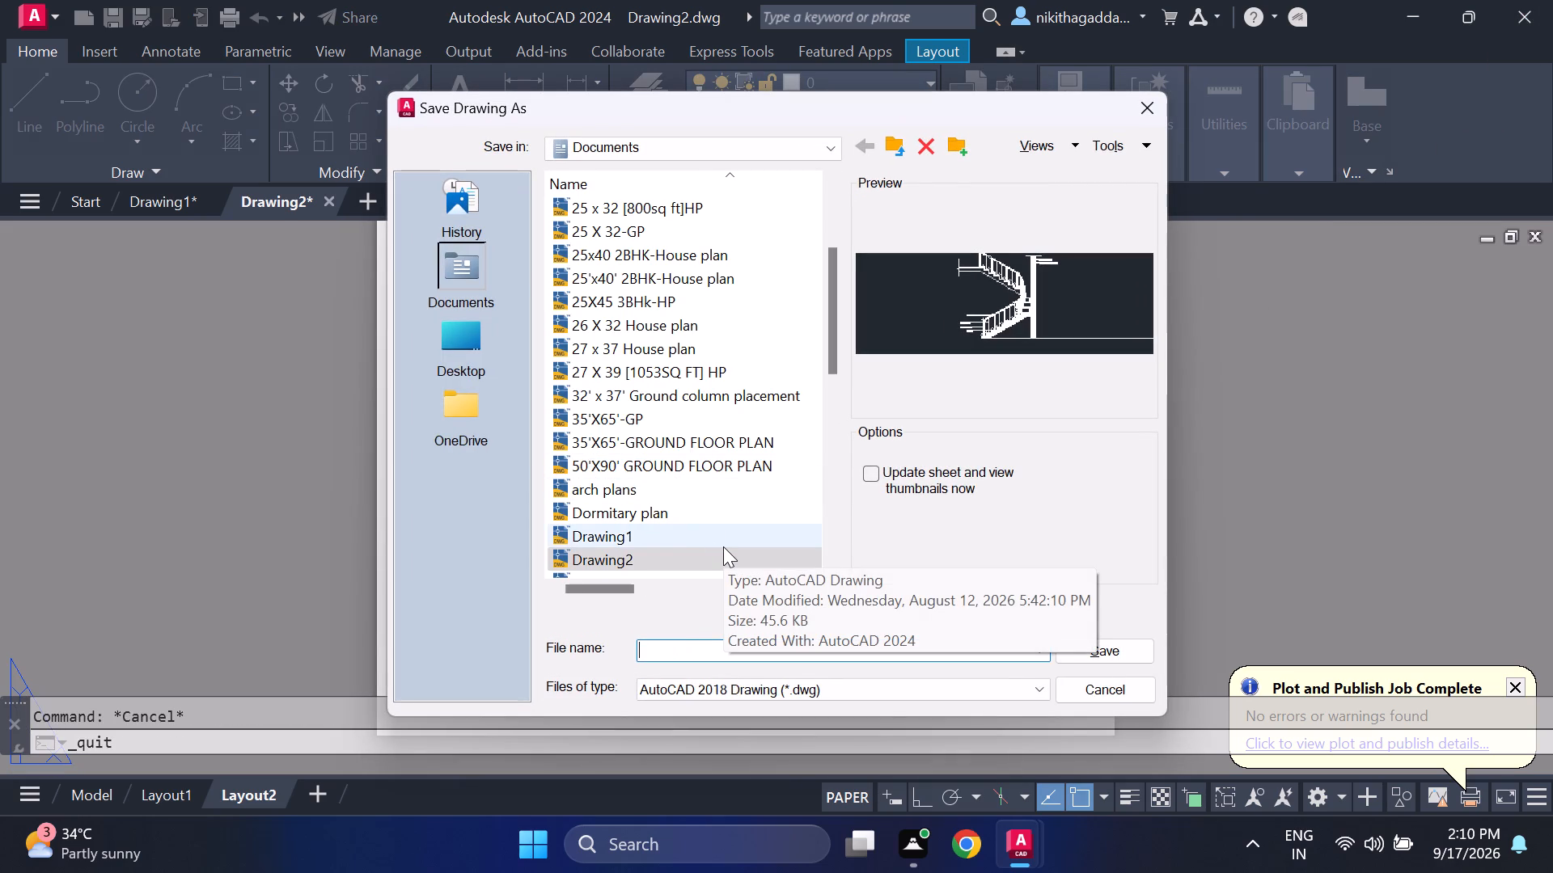
{"action": "key", "text": "2"}
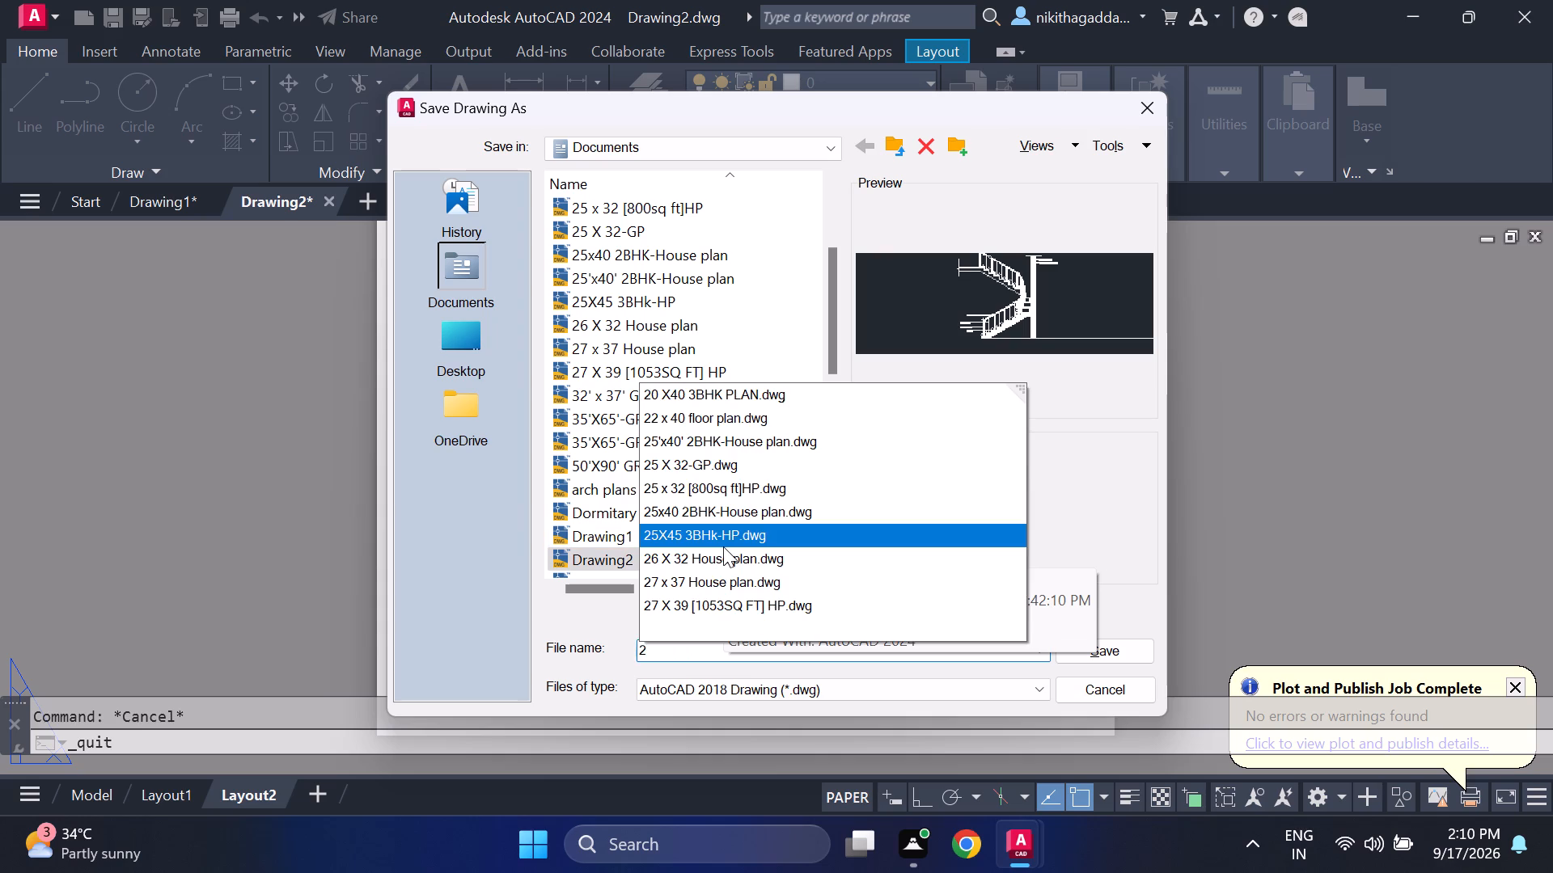
{"action": "key", "text": "BackSpace"}
{"action": "type", "text": "30X45"}
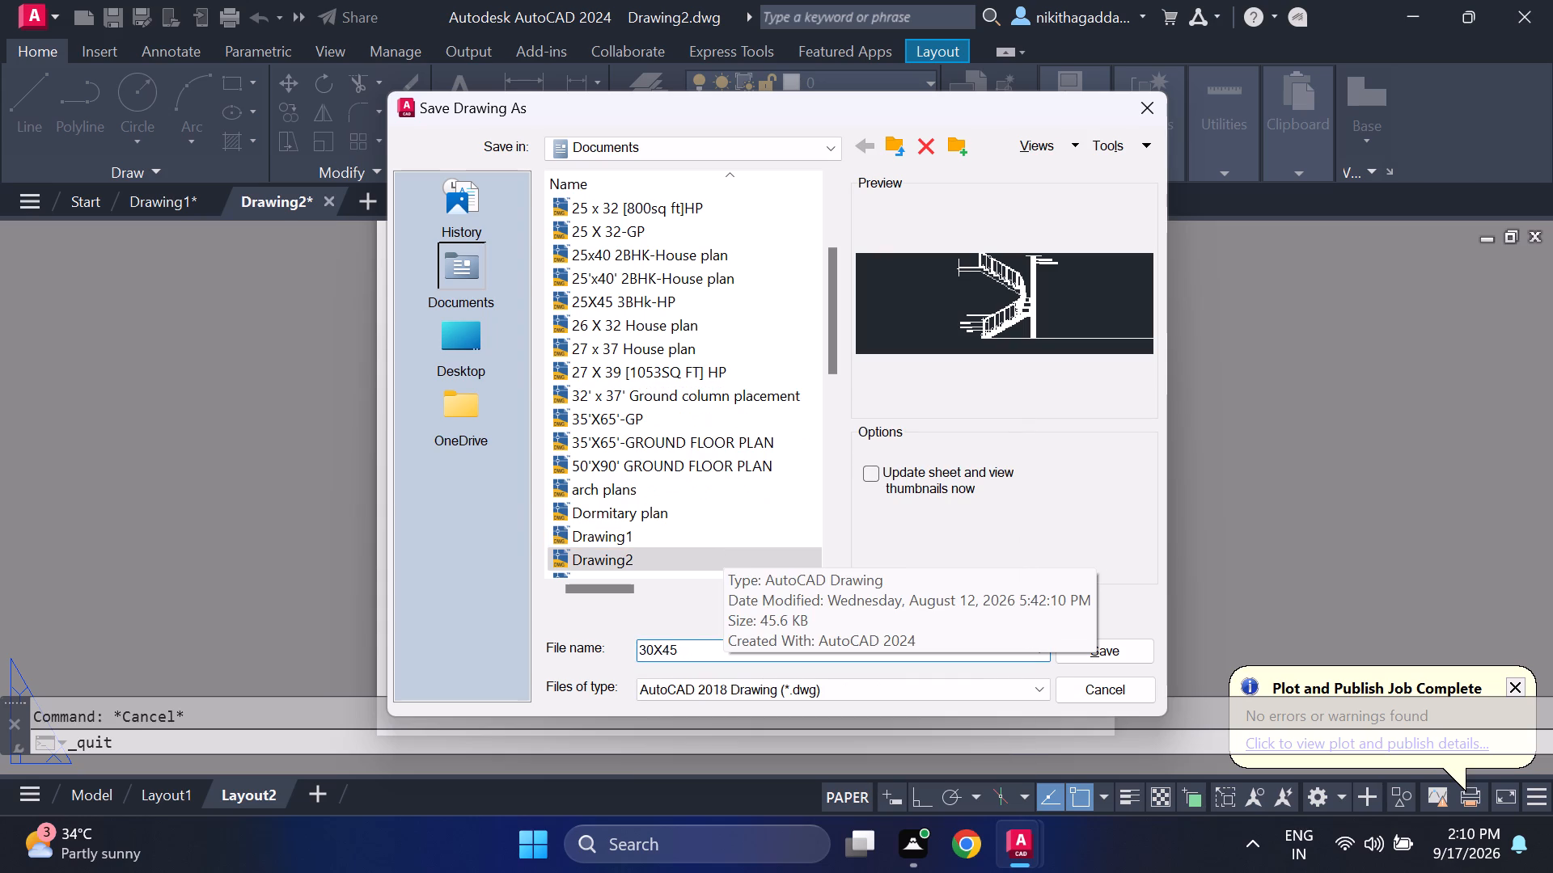
{"action": "key", "text": "minus"}
{"action": "type", "text": "3BHK PLAN"}
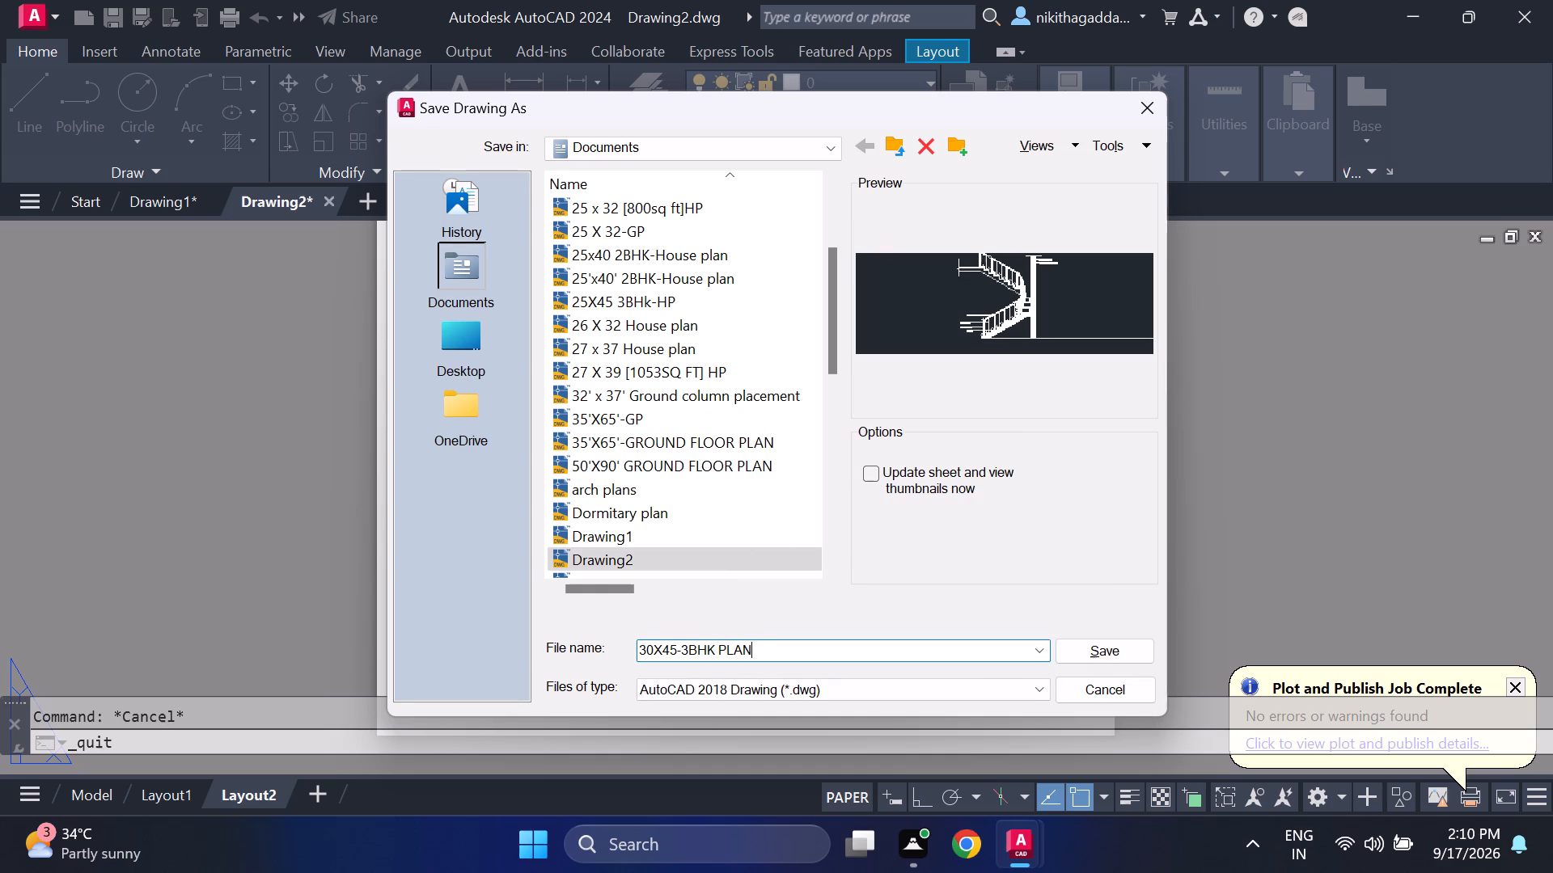
{"action": "left_click", "coordinate": [718, 650]}
{"action": "type", "text": "HOUSE"}
{"action": "key", "text": "space"}
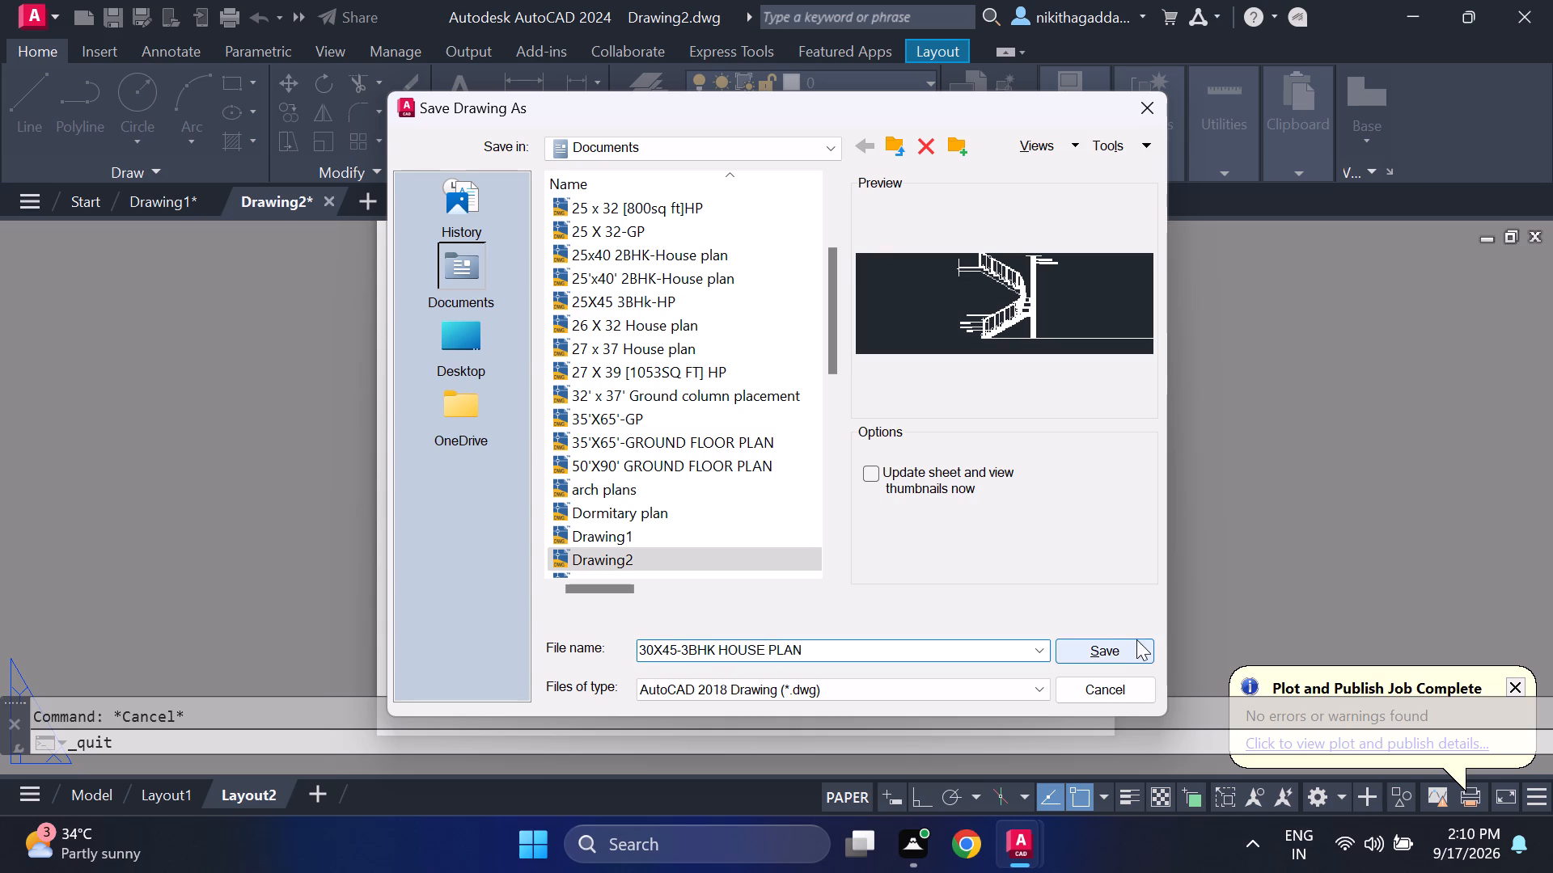
{"action": "left_click", "coordinate": [1126, 645]}
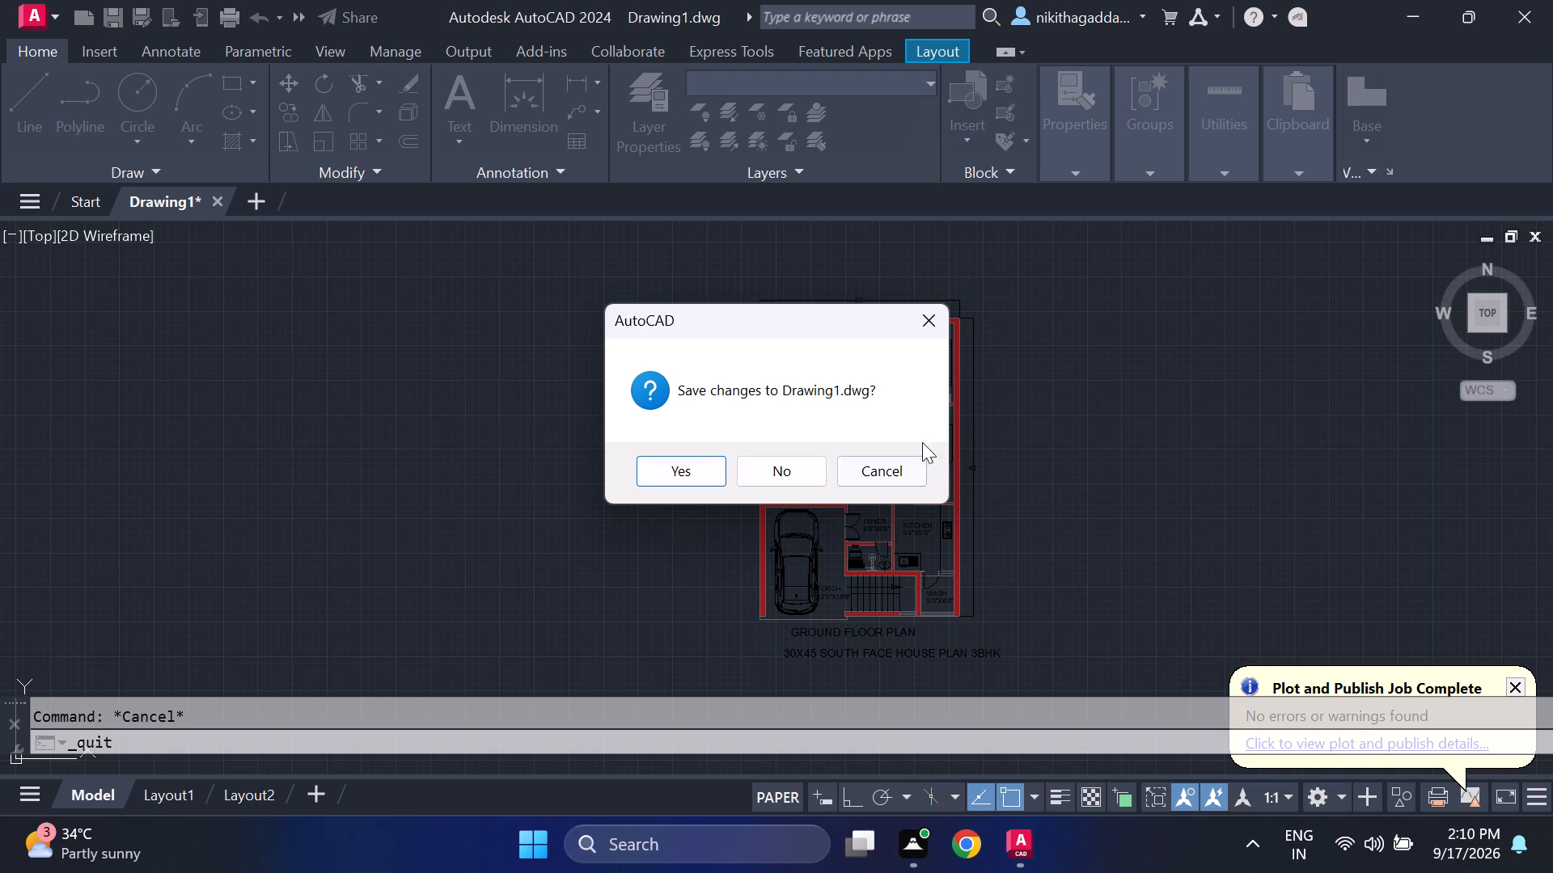
Cancel the exit at Drawing1's save prompt and query the LOGFILENAME system variable.
{"action": "left_click", "coordinate": [922, 327]}
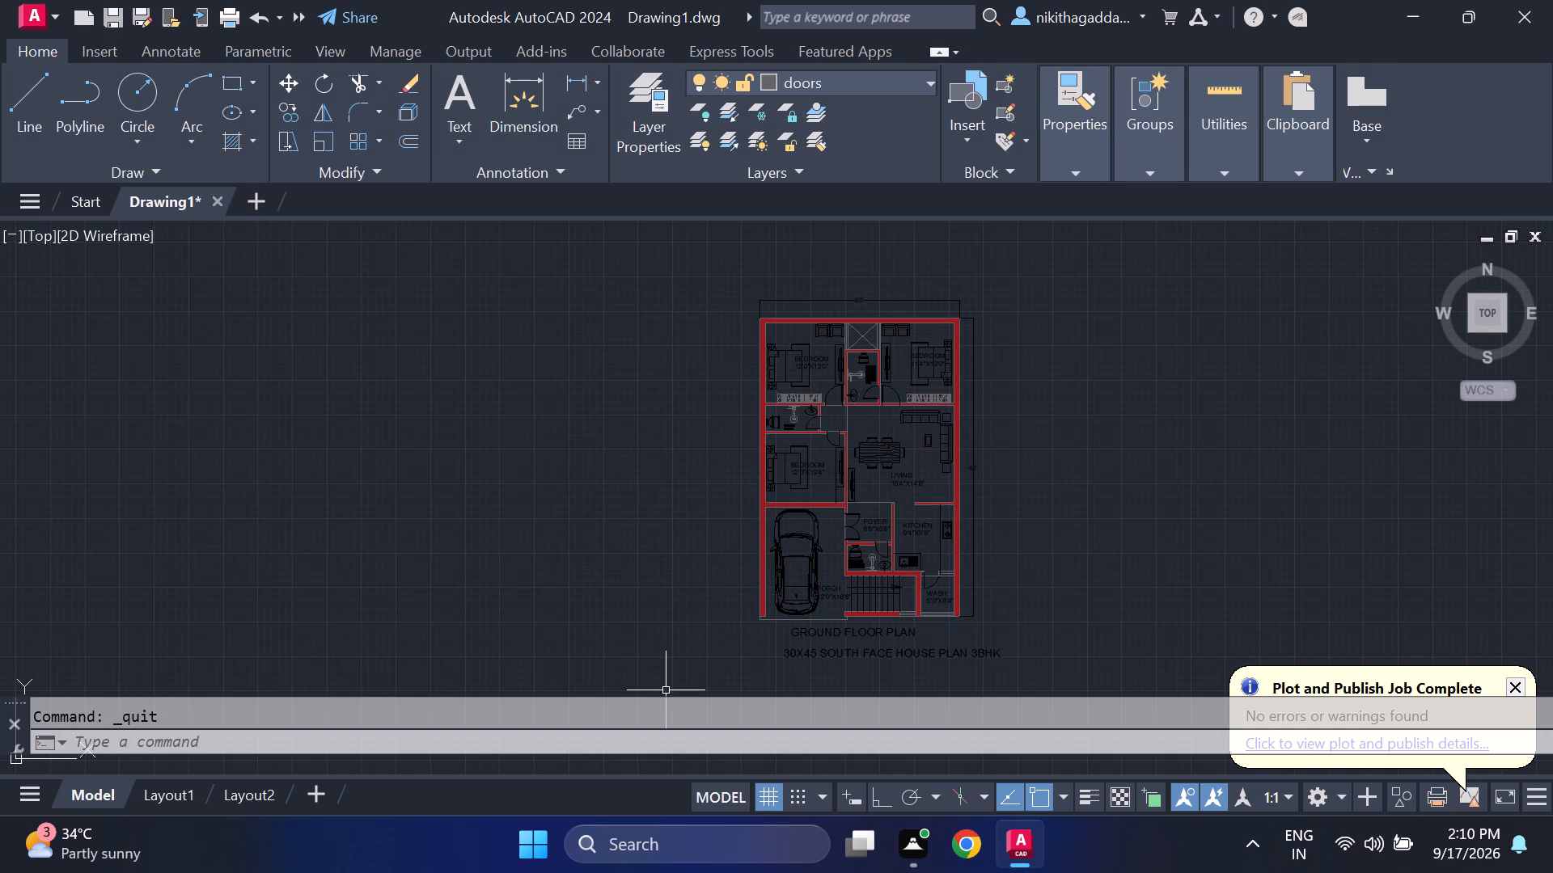
{"action": "left_click", "coordinate": [608, 741]}
{"action": "type", "text": "LOG"}
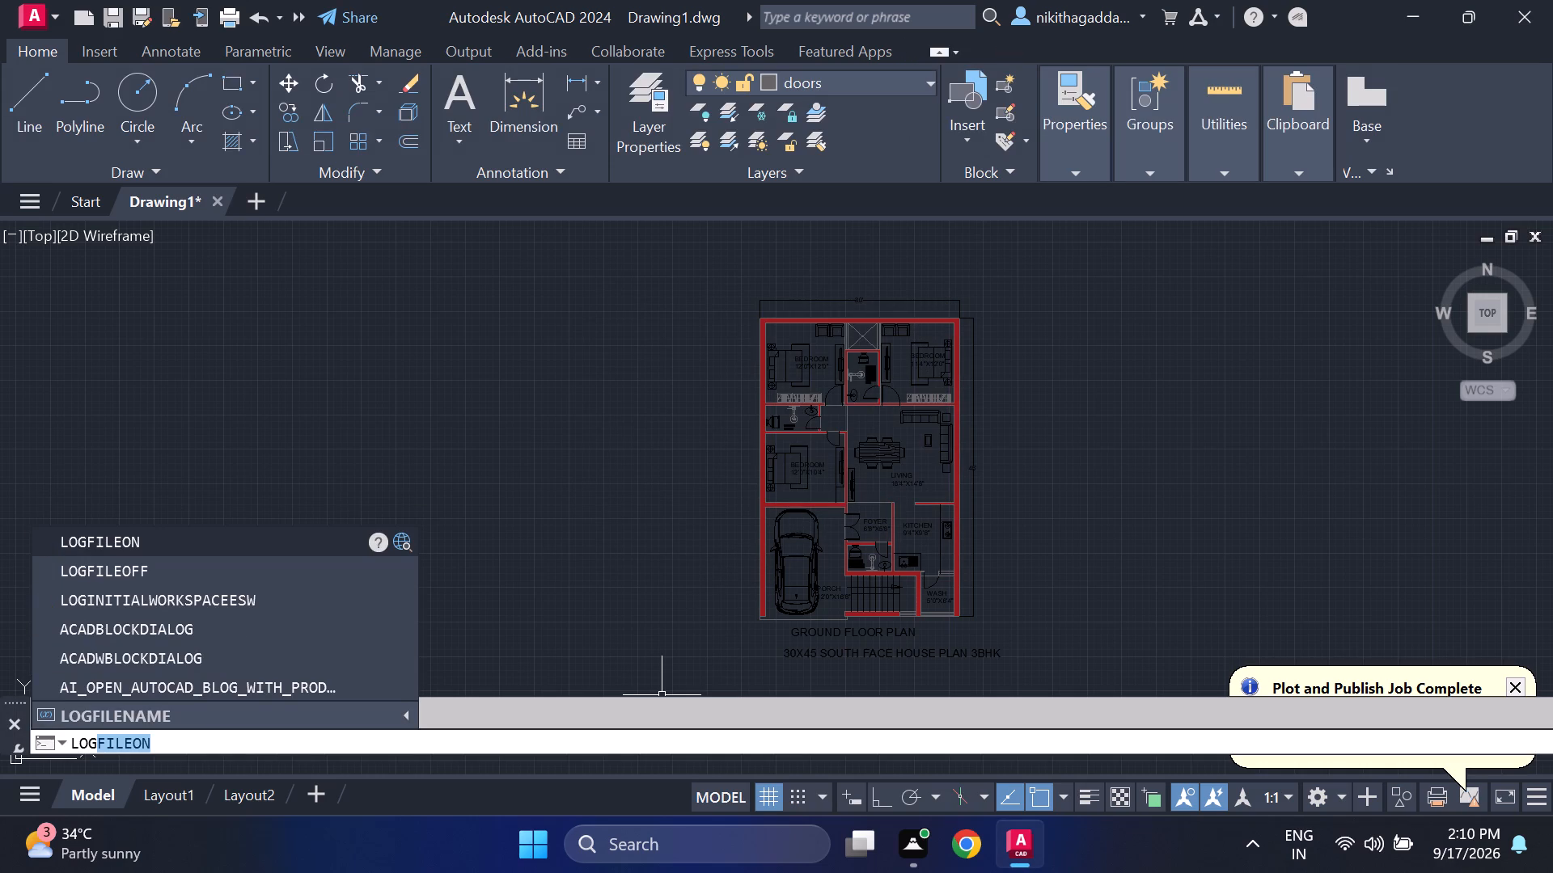
{"action": "left_click", "coordinate": [91, 707]}
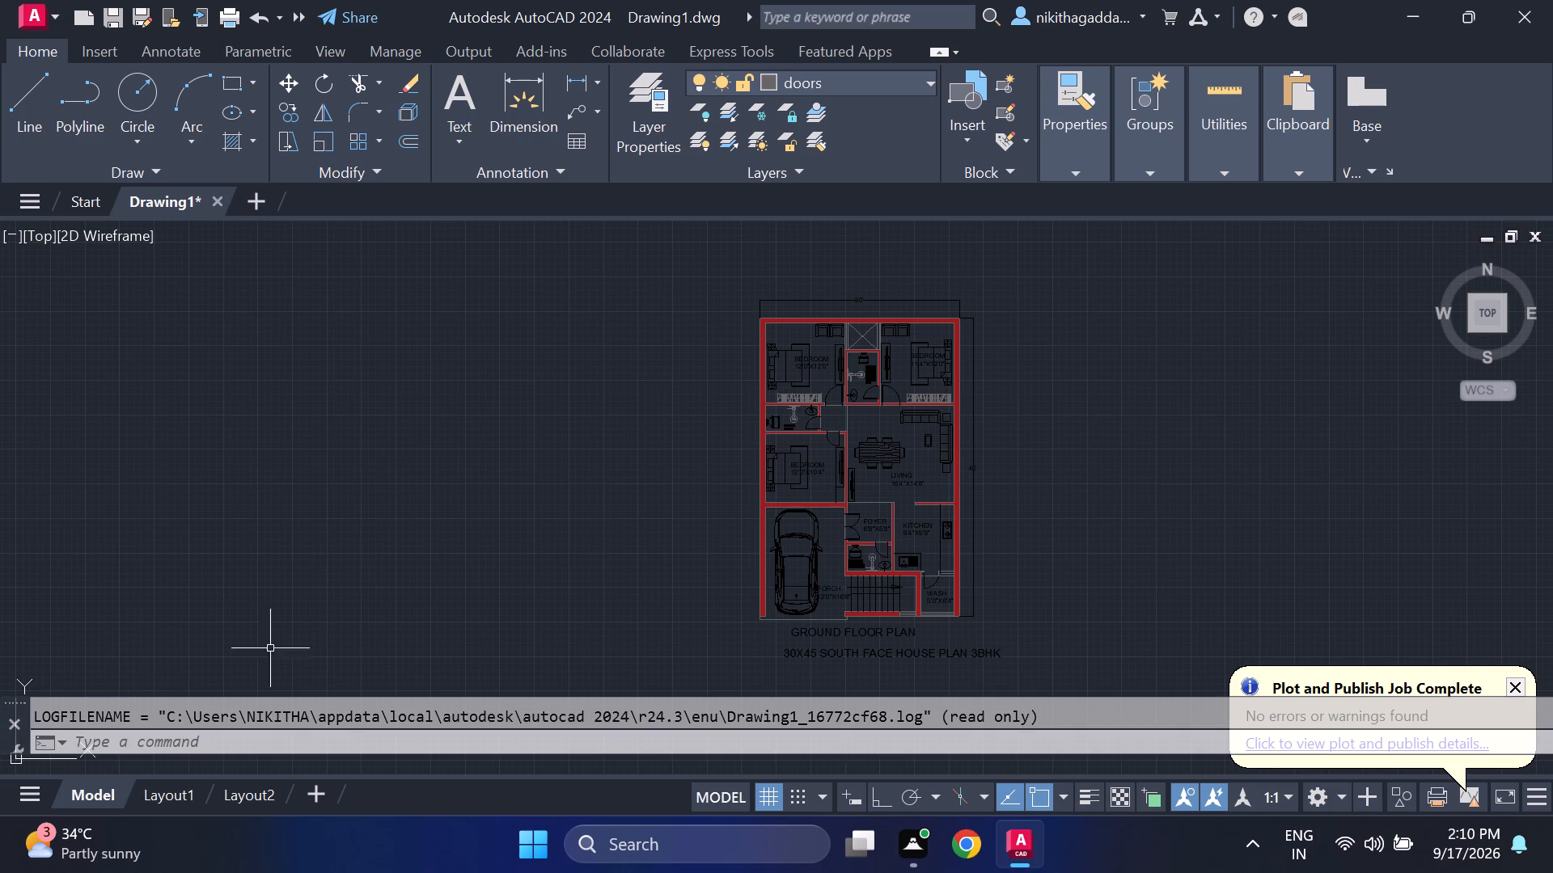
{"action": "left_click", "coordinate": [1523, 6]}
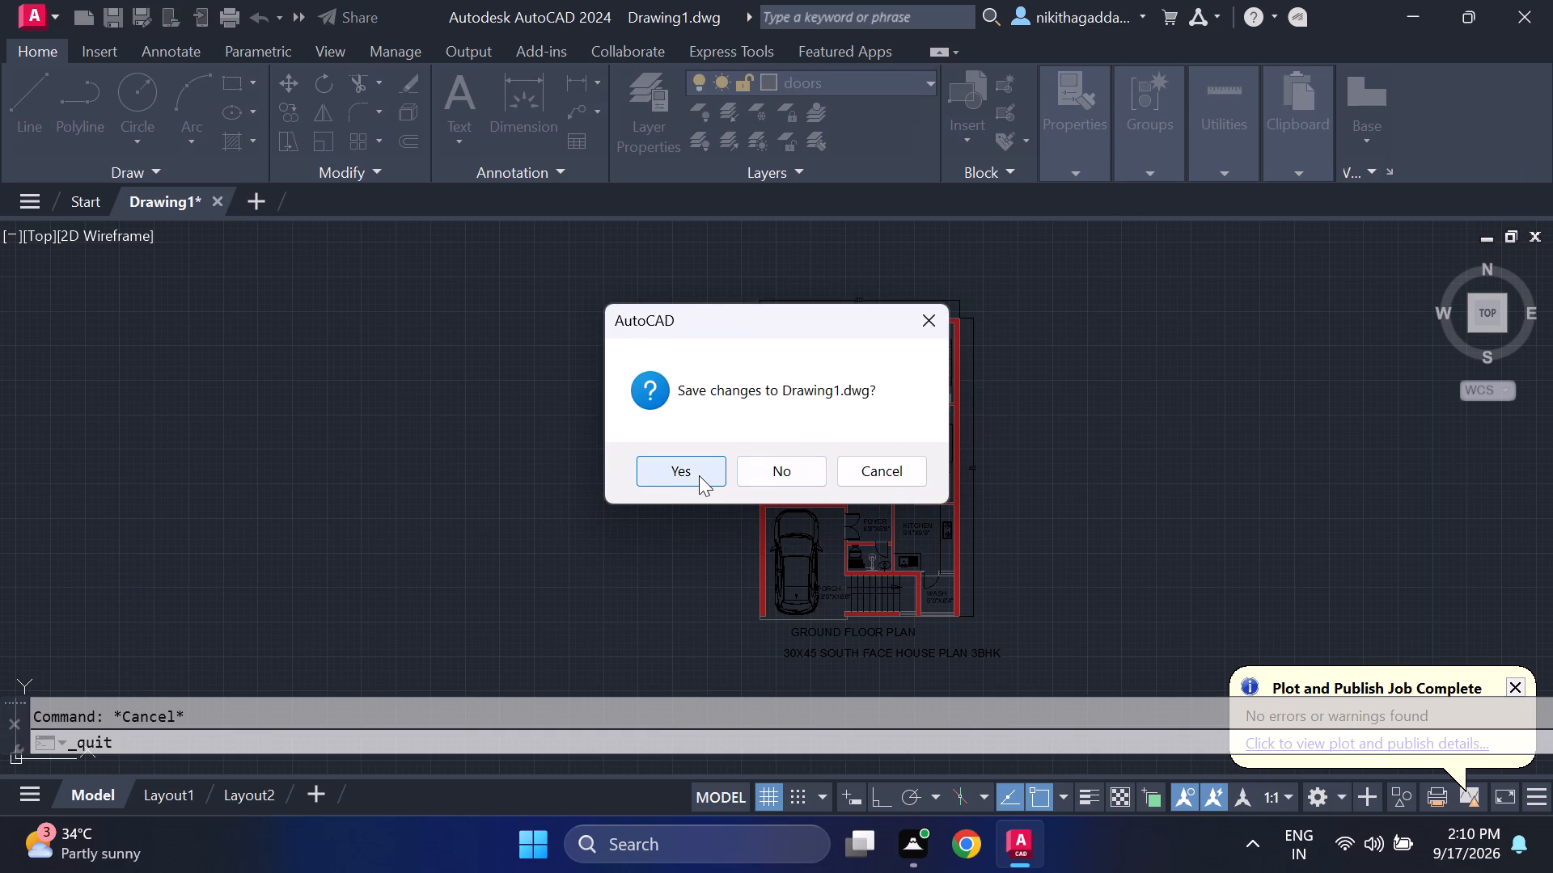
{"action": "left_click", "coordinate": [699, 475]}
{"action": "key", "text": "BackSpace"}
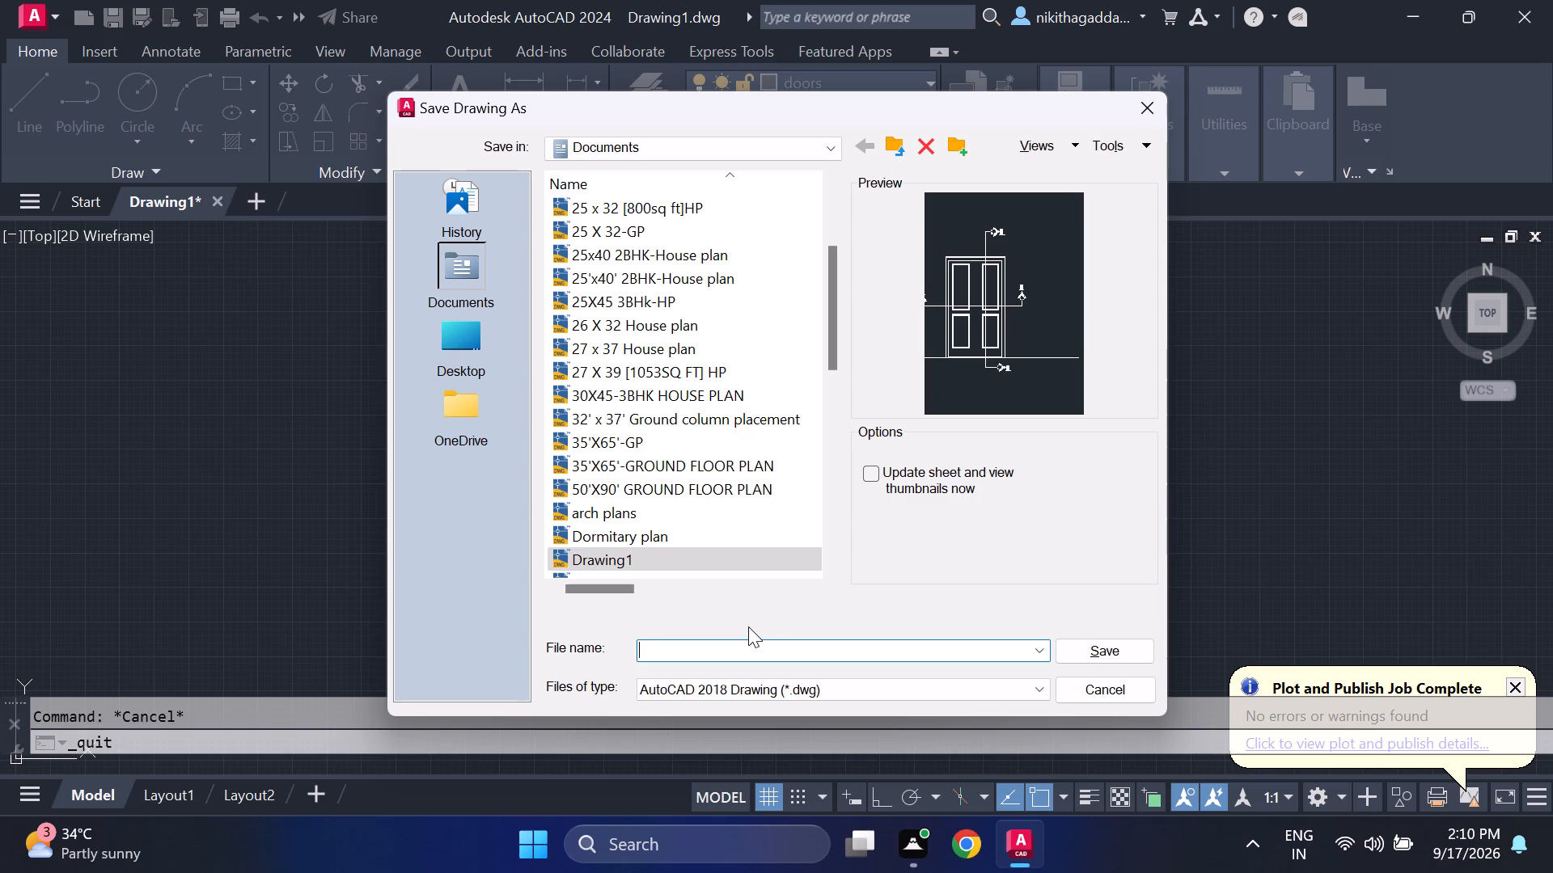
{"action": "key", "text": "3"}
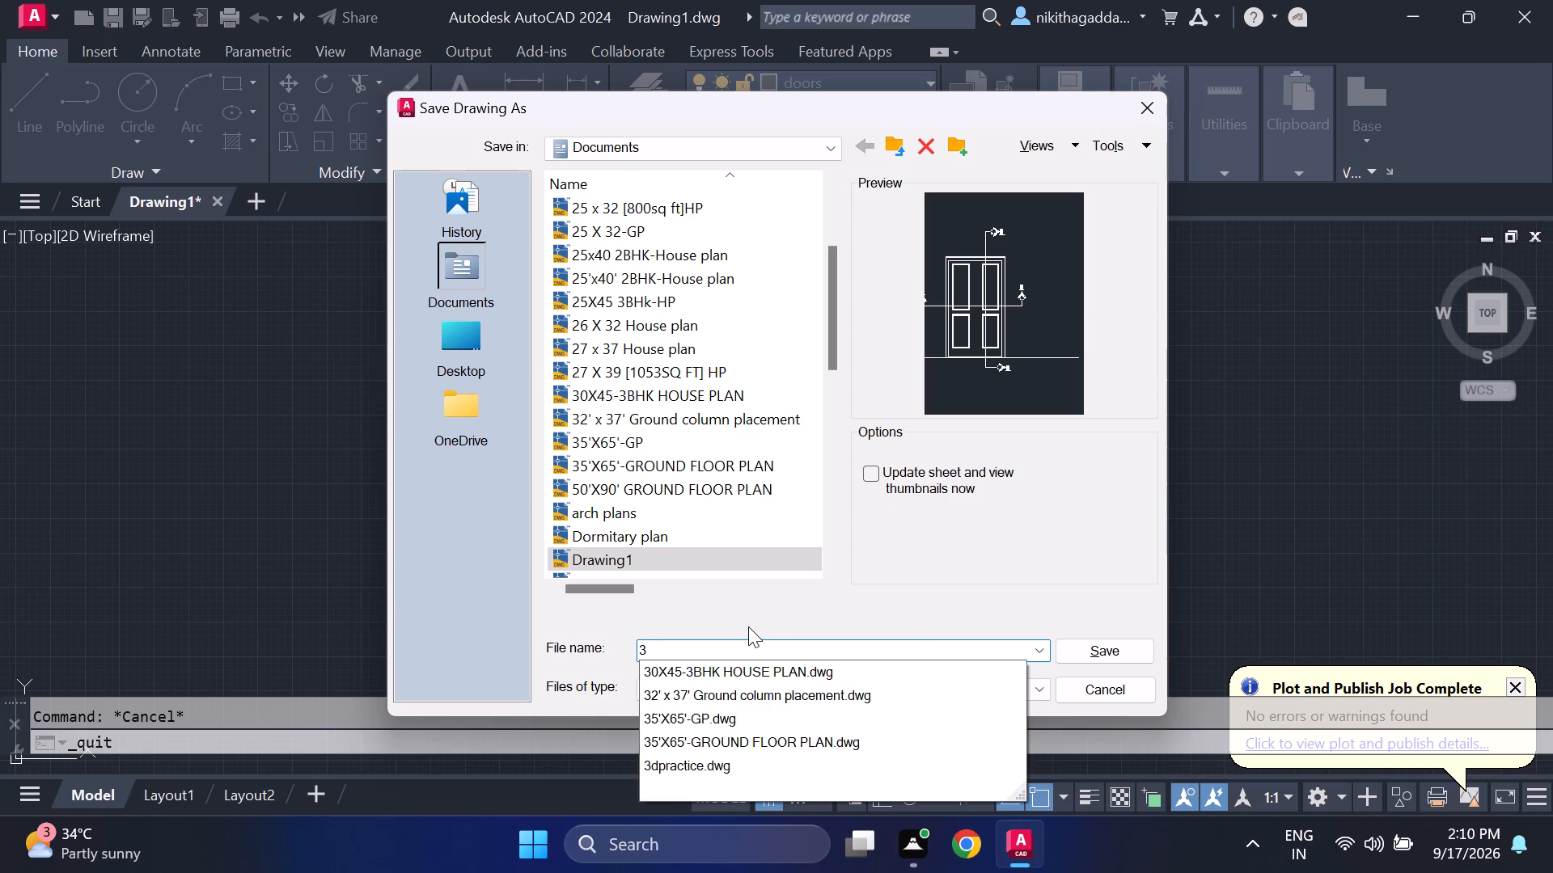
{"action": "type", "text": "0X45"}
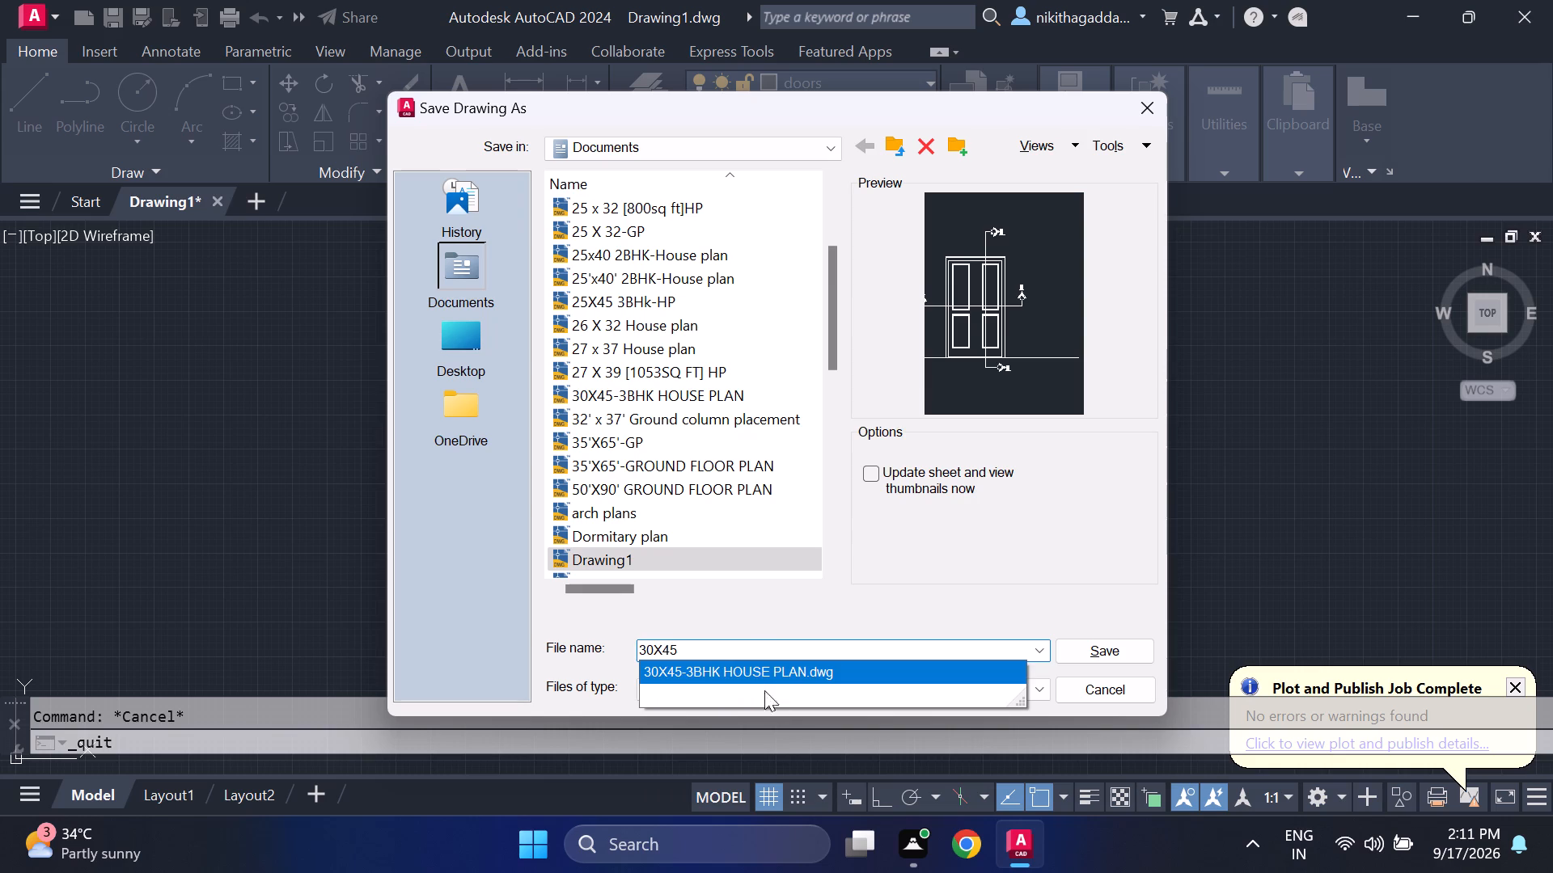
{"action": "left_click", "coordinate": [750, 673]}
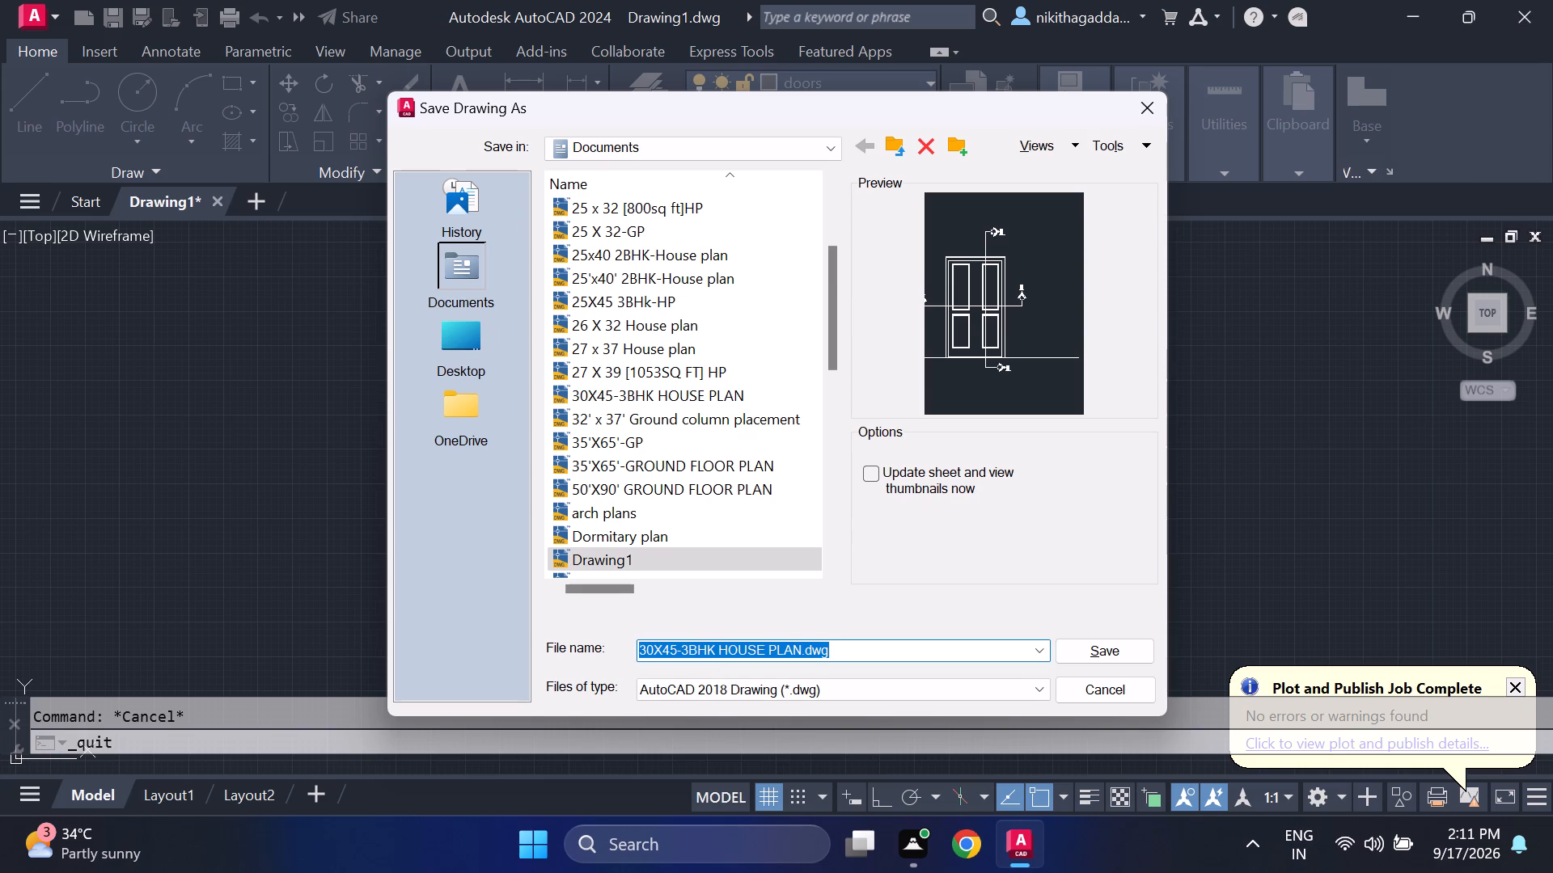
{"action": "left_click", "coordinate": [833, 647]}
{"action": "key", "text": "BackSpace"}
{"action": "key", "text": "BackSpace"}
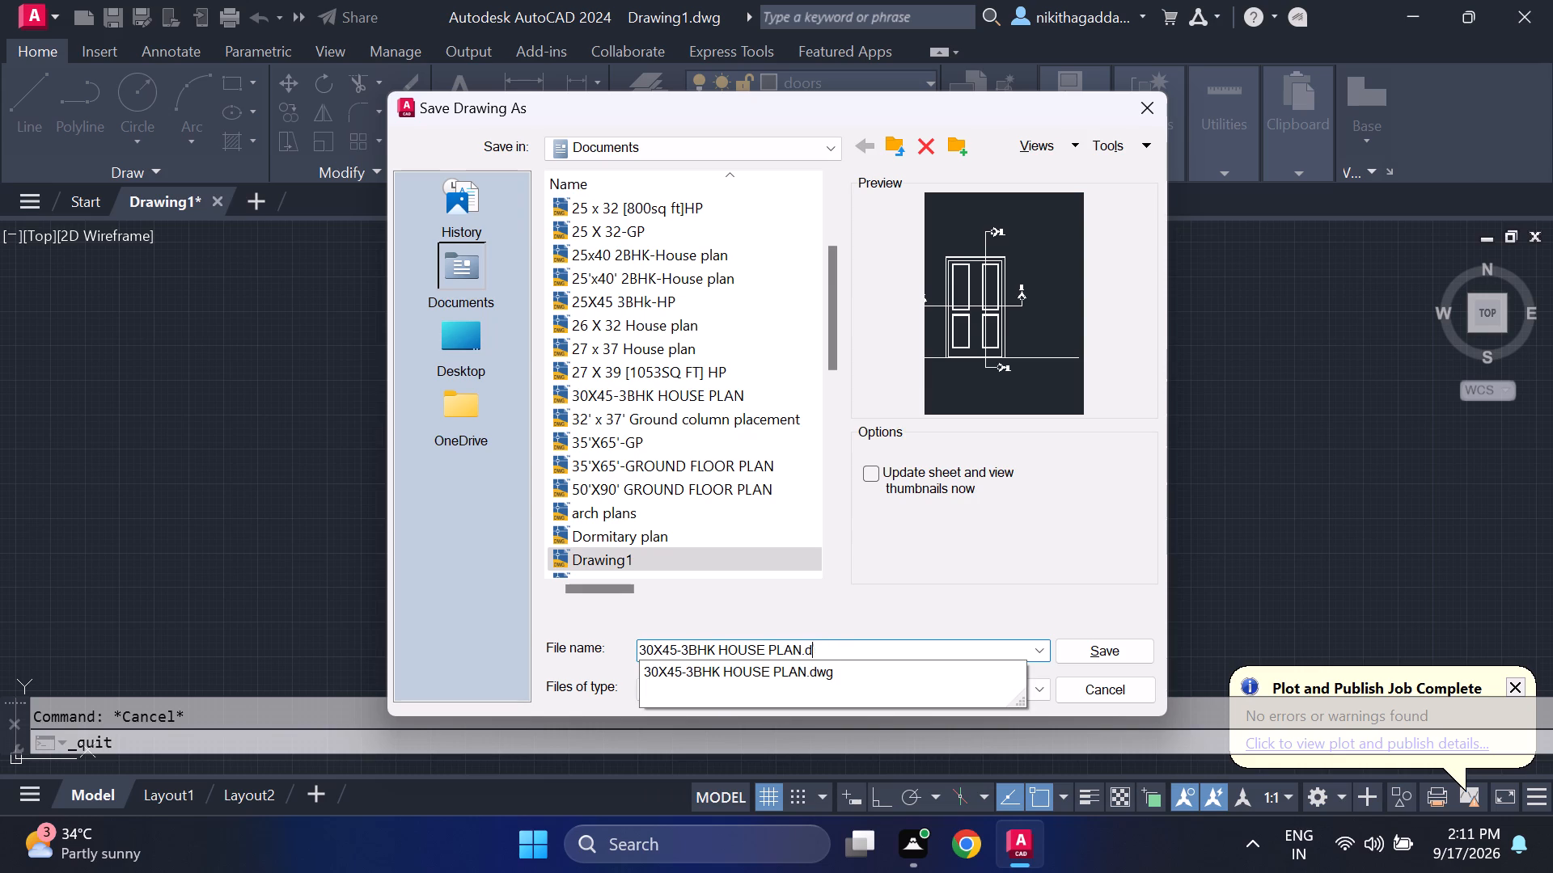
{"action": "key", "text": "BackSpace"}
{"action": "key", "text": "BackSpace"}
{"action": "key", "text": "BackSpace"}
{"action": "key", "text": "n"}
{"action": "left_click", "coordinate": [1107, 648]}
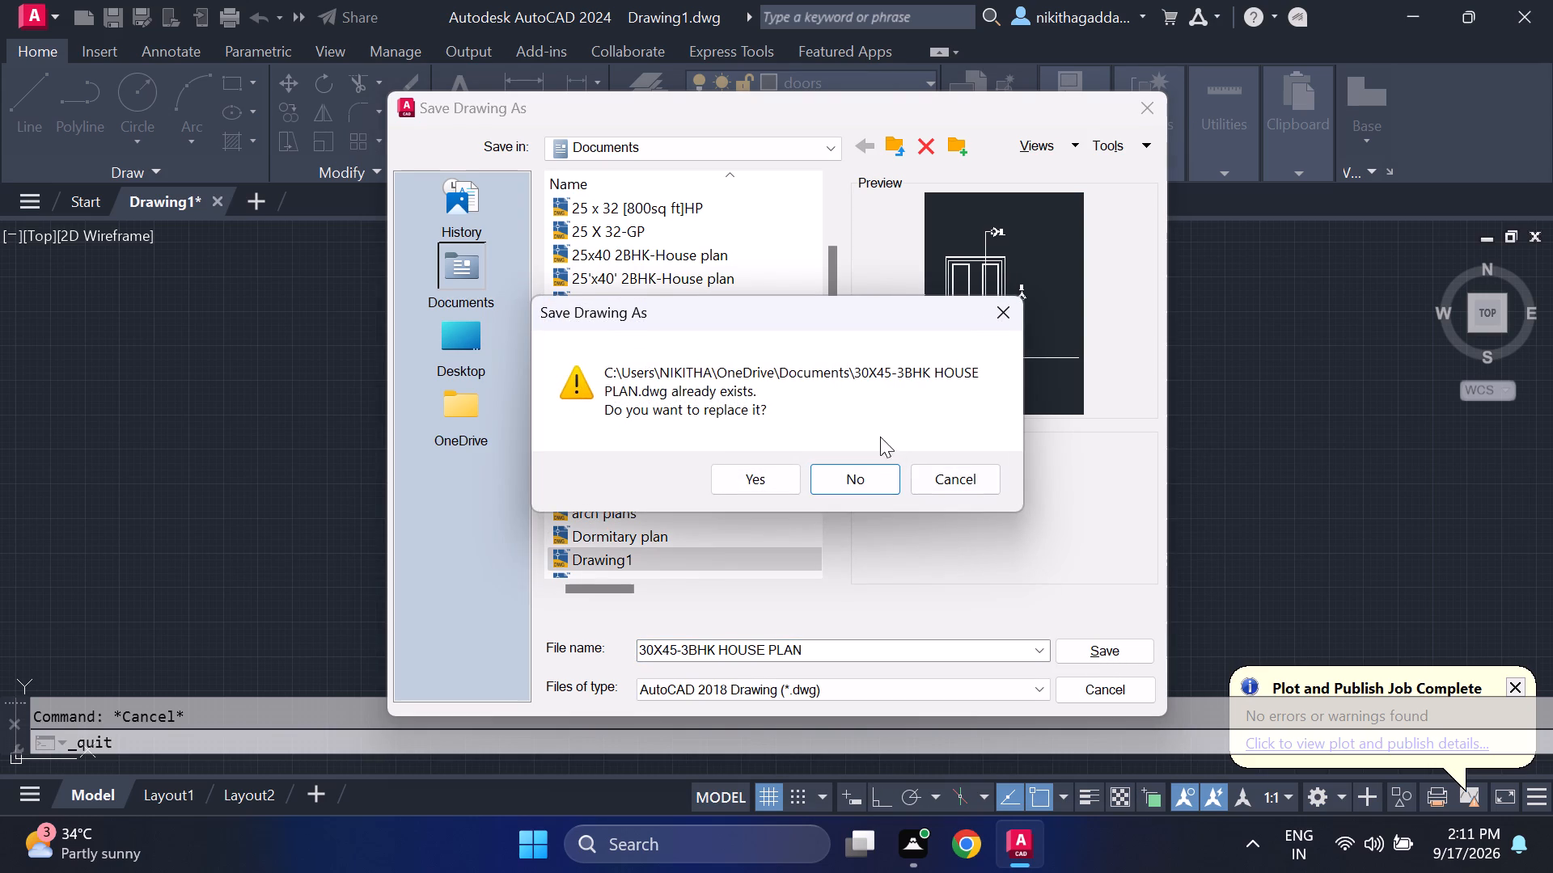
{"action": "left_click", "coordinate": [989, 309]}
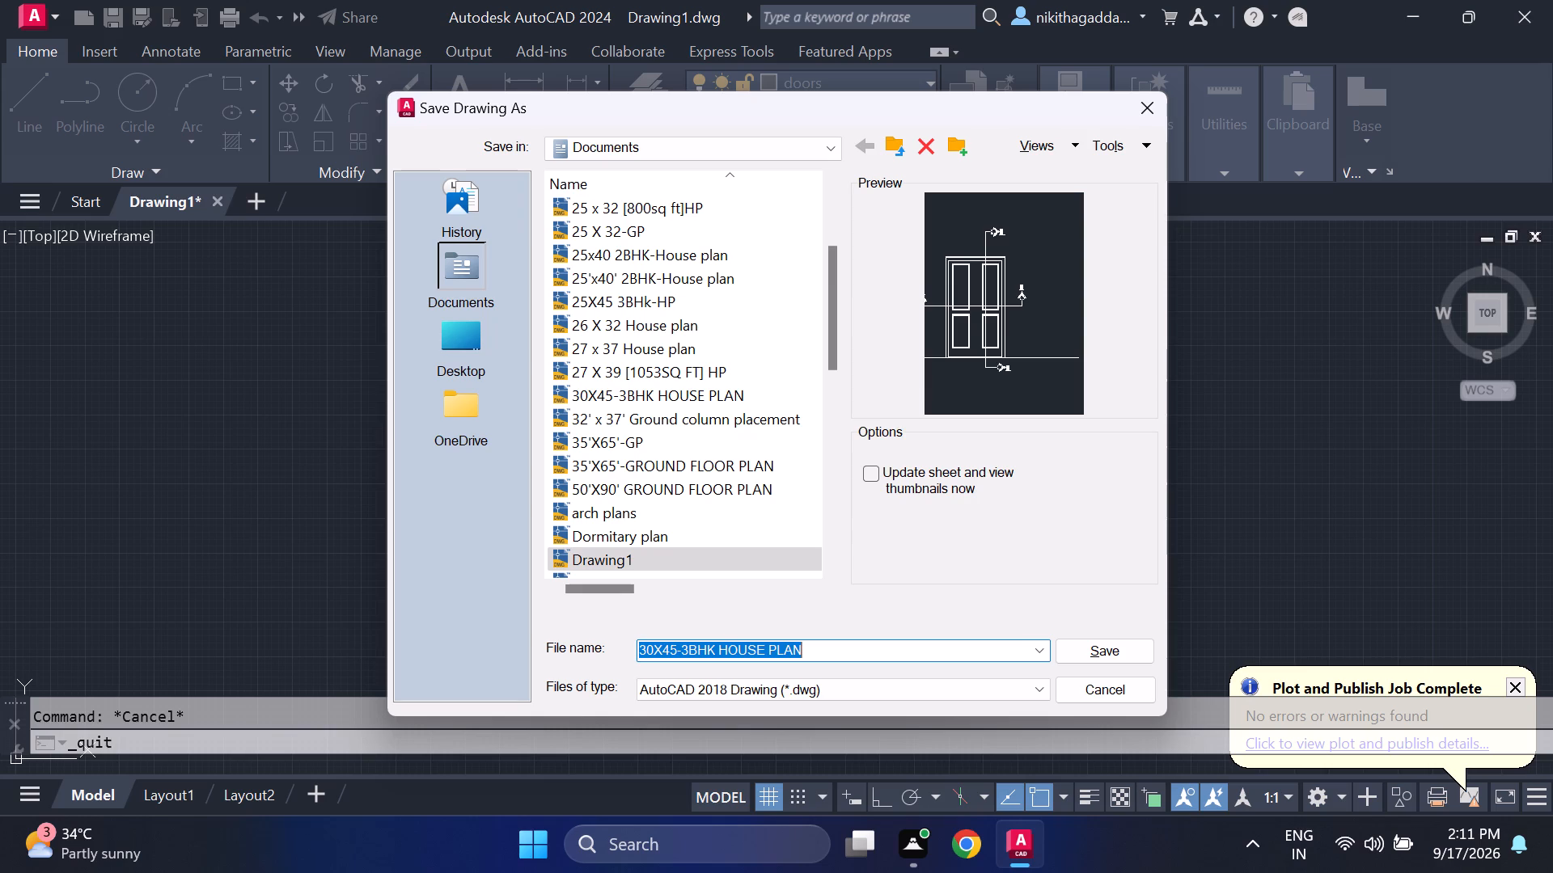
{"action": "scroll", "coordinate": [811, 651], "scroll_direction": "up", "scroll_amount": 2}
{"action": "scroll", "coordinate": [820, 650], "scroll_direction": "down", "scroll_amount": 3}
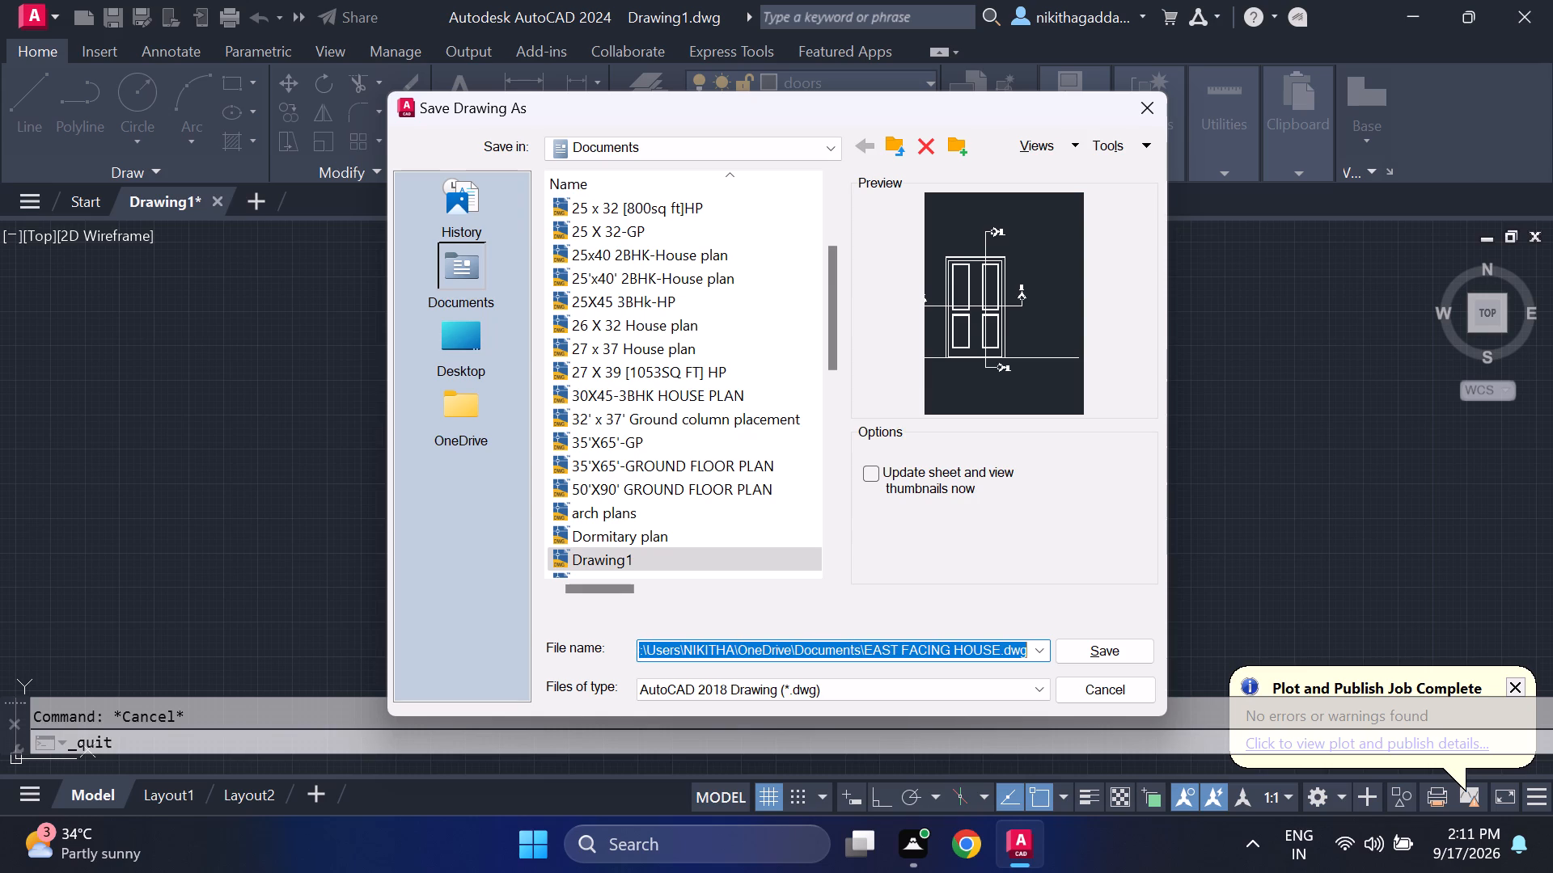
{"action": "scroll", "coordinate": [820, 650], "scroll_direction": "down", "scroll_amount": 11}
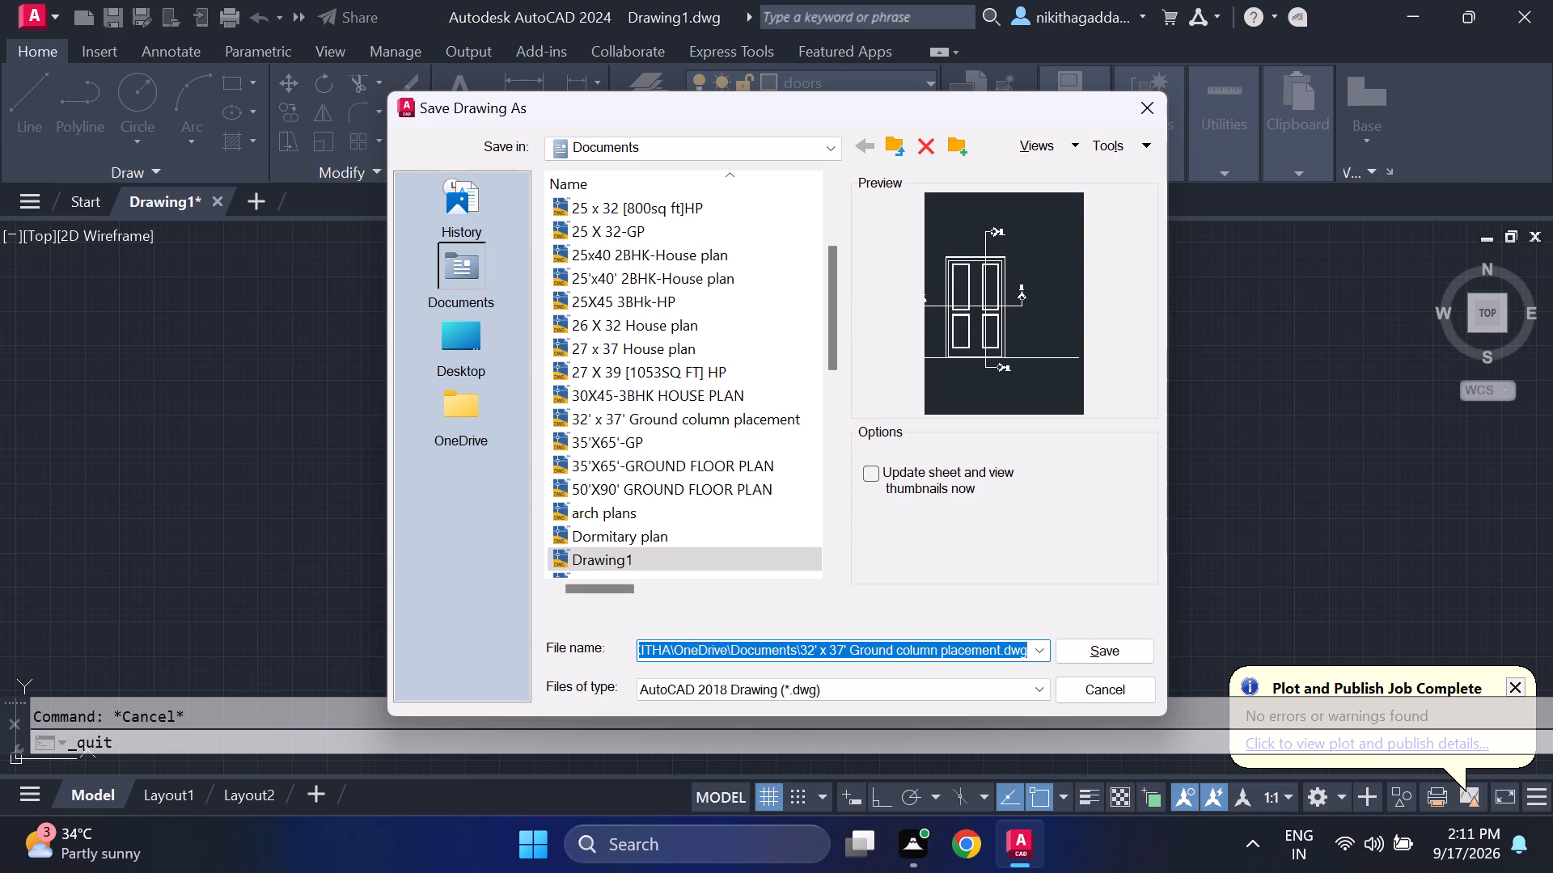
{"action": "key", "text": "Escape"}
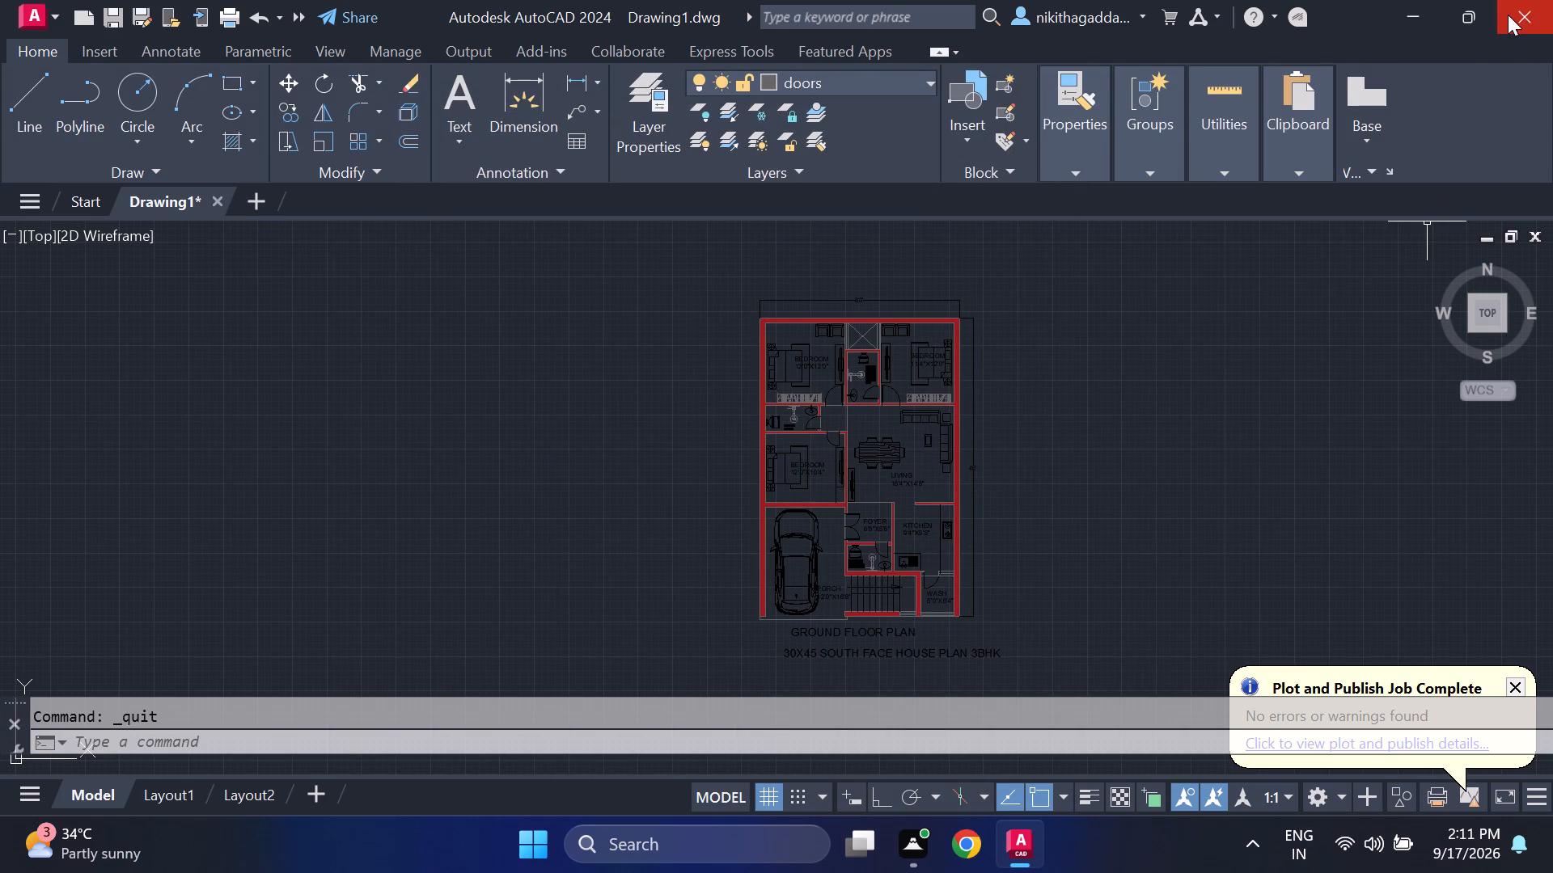
Exit the program and save Drawing1 in Documents as 30X45-3BHK PLAN, without replacing the existing house plan file.
{"action": "left_click", "coordinate": [1508, 15]}
{"action": "left_click", "coordinate": [668, 462]}
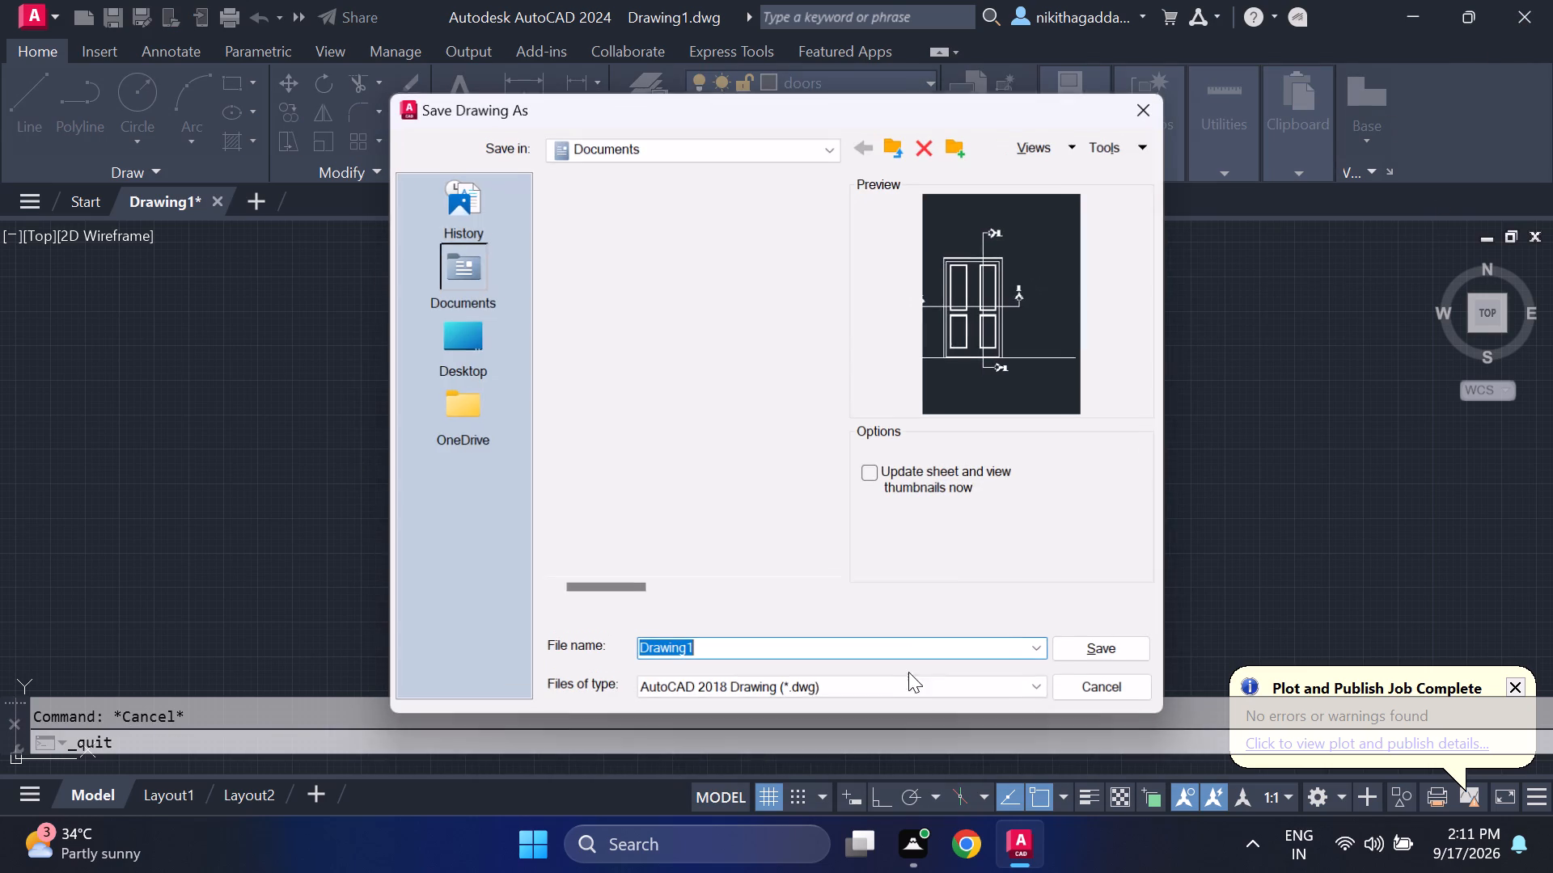
{"action": "key", "text": "Delete"}
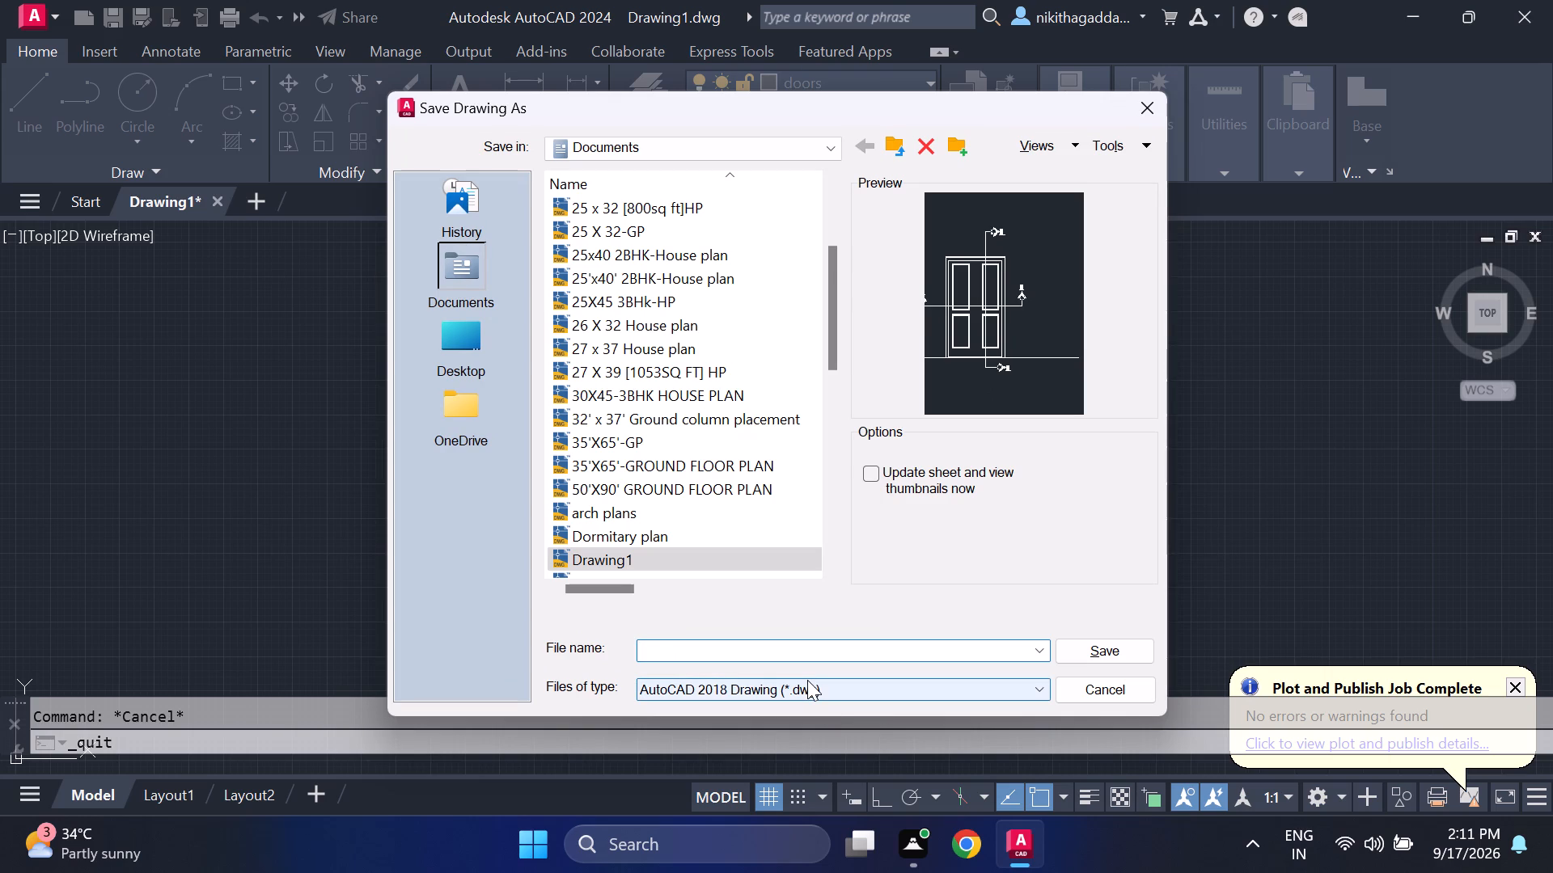
{"action": "type", "text": "30"}
{"action": "type", "text": "X45"}
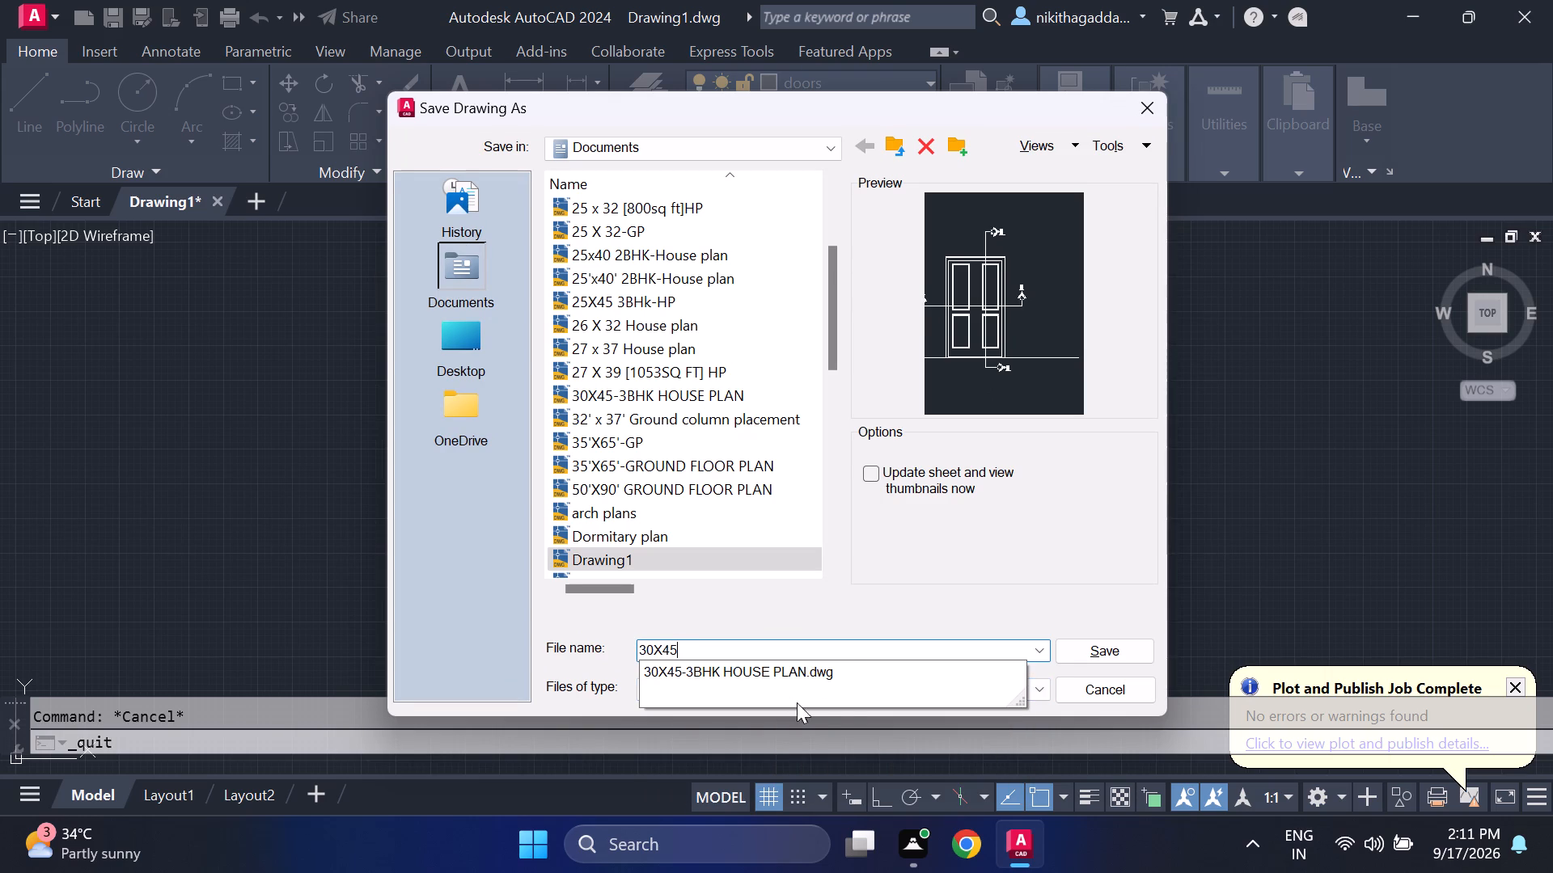
{"action": "left_click", "coordinate": [852, 665]}
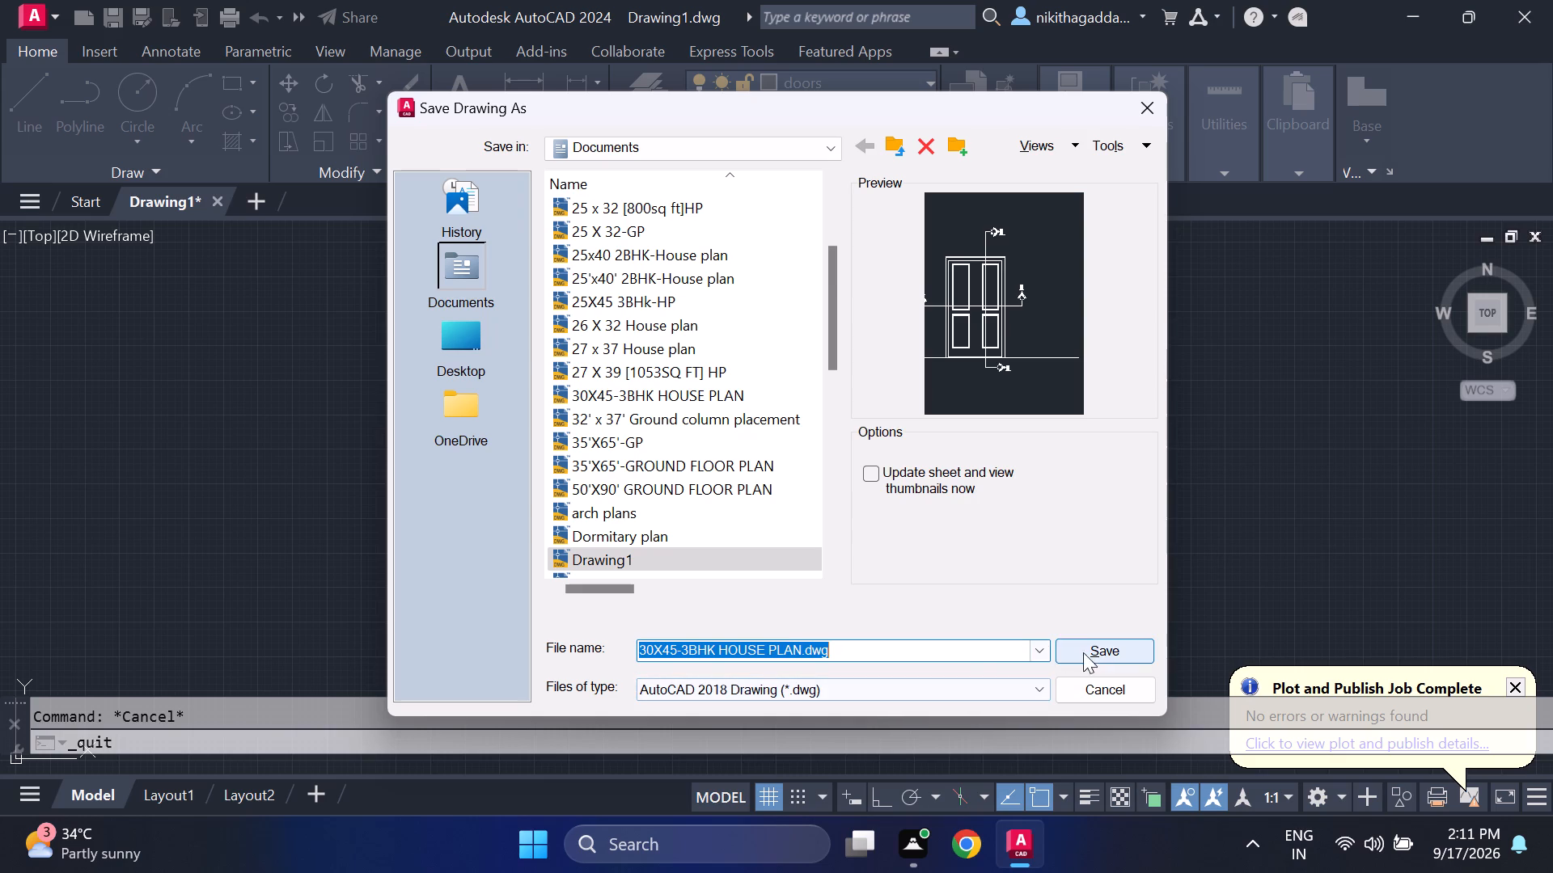
{"action": "left_click", "coordinate": [1094, 651]}
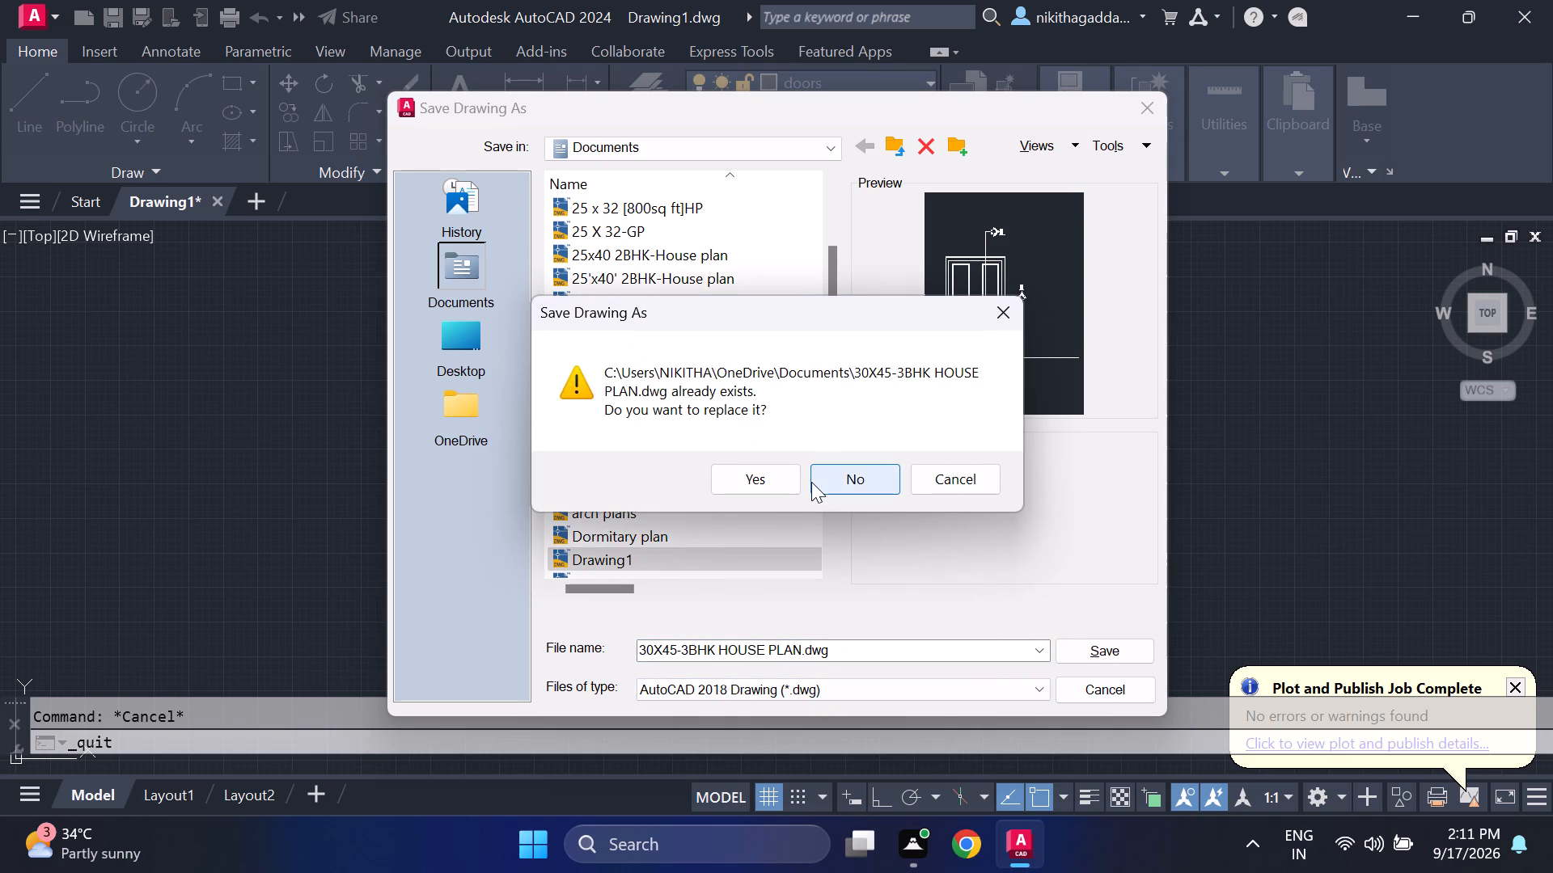
{"action": "left_click", "coordinate": [1001, 321]}
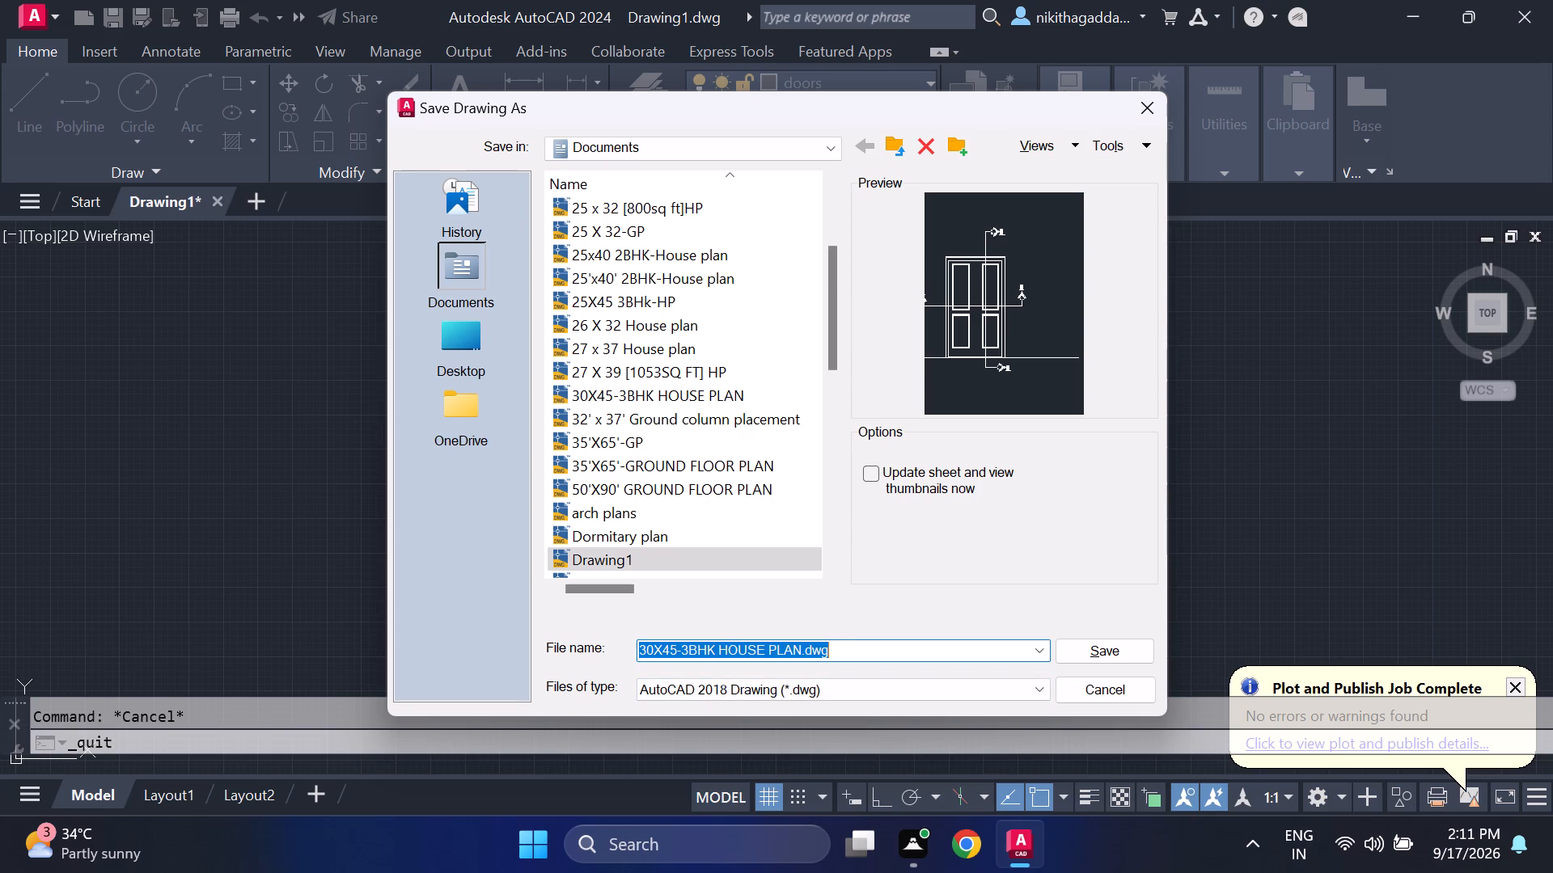
{"action": "left_click", "coordinate": [842, 649]}
{"action": "key", "text": "BackSpace"}
{"action": "key", "text": "BackSpace"}
{"action": "key", "text": "BackSpace"}
{"action": "key", "text": "BackSpace"}
{"action": "key", "text": "BackSpace"}
{"action": "key", "text": "BackSpace"}
{"action": "key", "text": "BackSpace"}
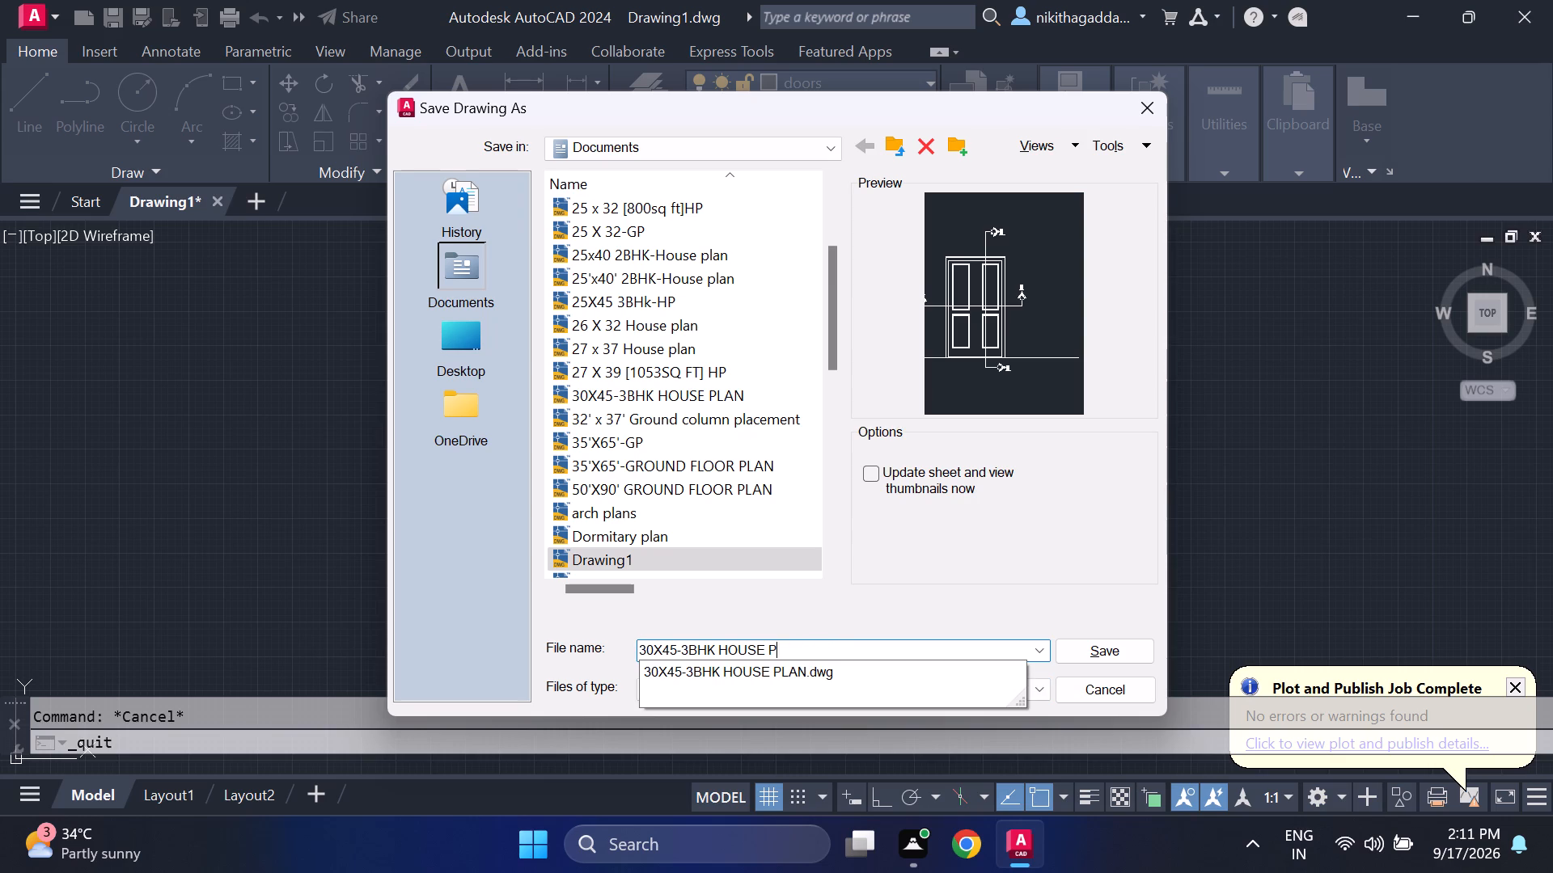
{"action": "key", "text": "BackSpace"}
{"action": "key", "text": "BackSpace"}
{"action": "key", "text": "BackSpace"}
{"action": "key", "text": "BackSpace"}
{"action": "key", "text": "BackSpace"}
{"action": "key", "text": "BackSpace"}
{"action": "key", "text": "BackSpace"}
{"action": "type", "text": "PLAN"}
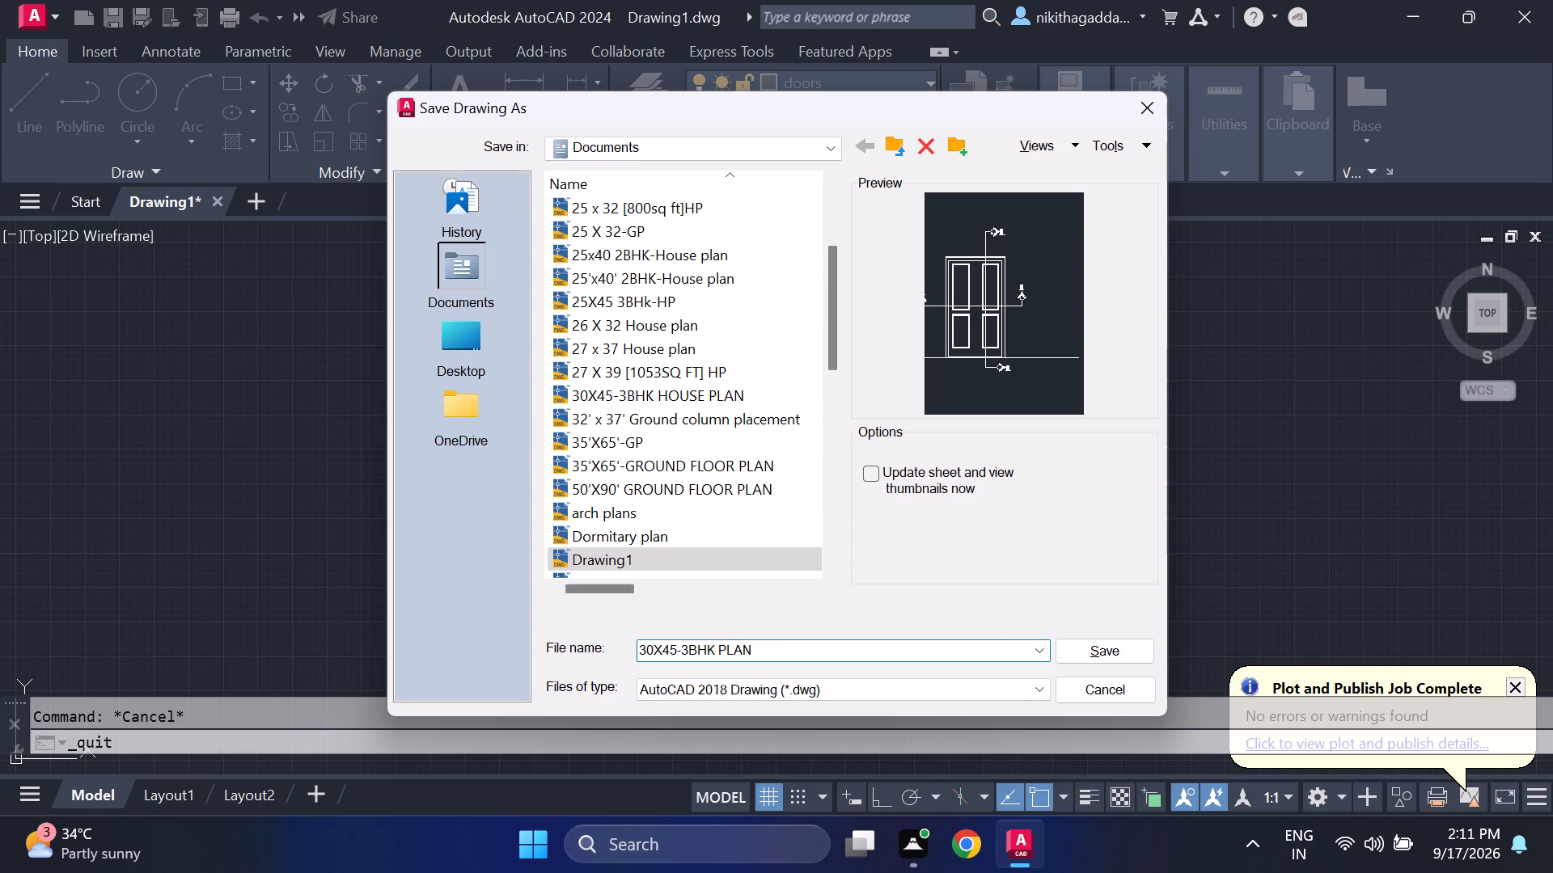
{"action": "left_click", "coordinate": [1121, 646]}
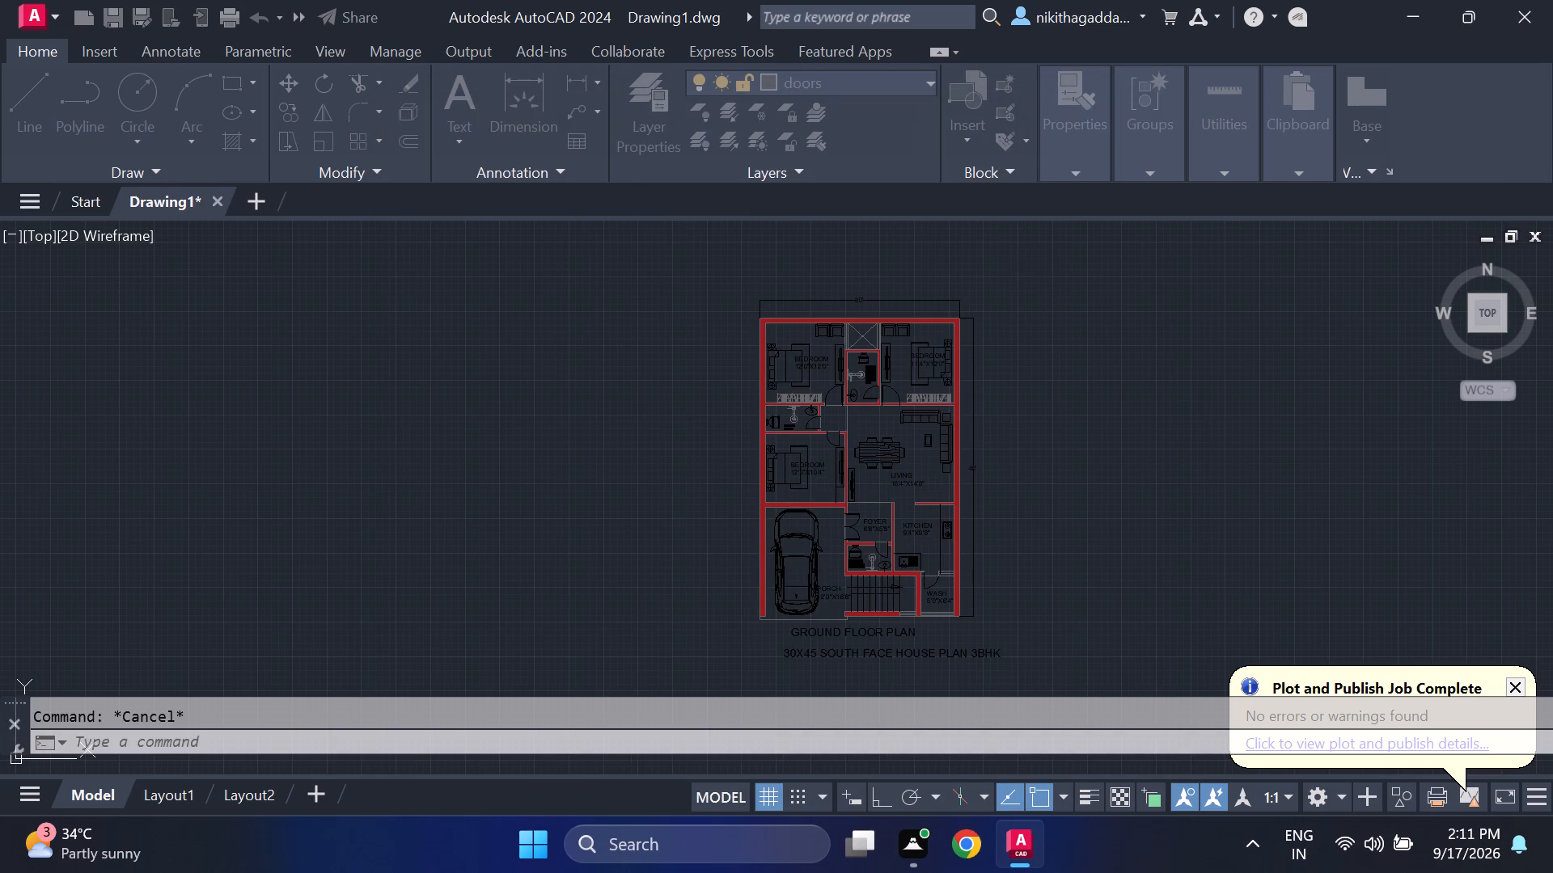